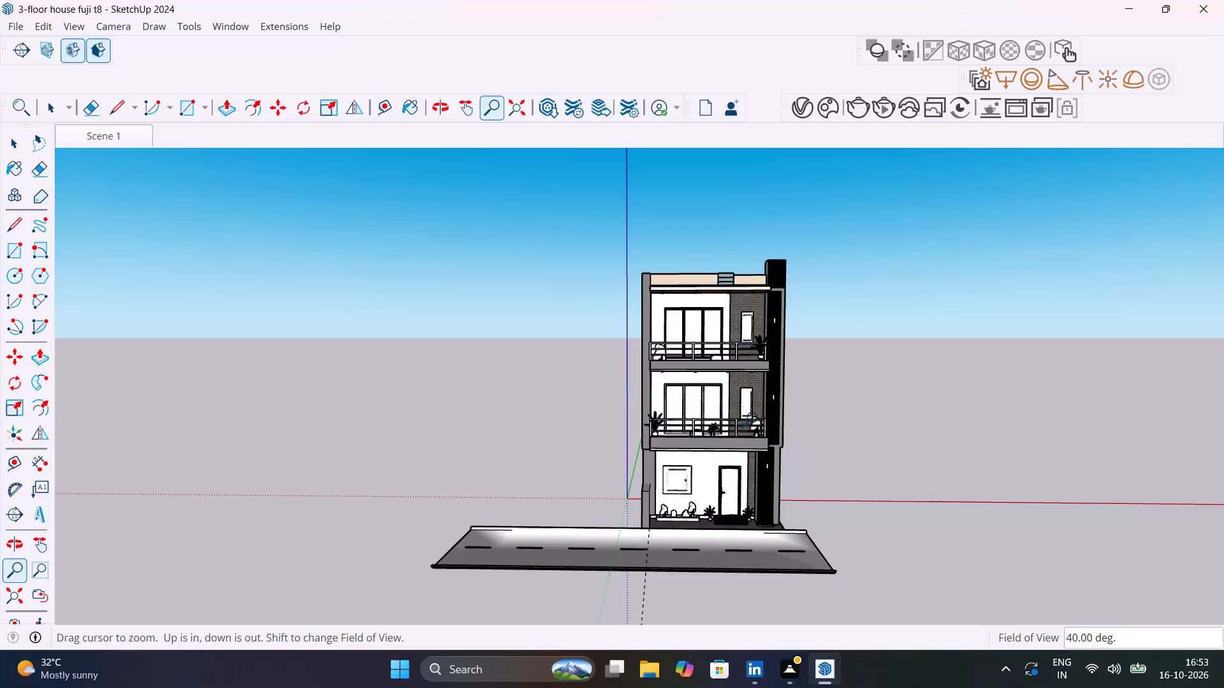
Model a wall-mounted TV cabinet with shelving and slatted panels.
Save the three-floor house model and start a new blank model.
key("ctrl+s")
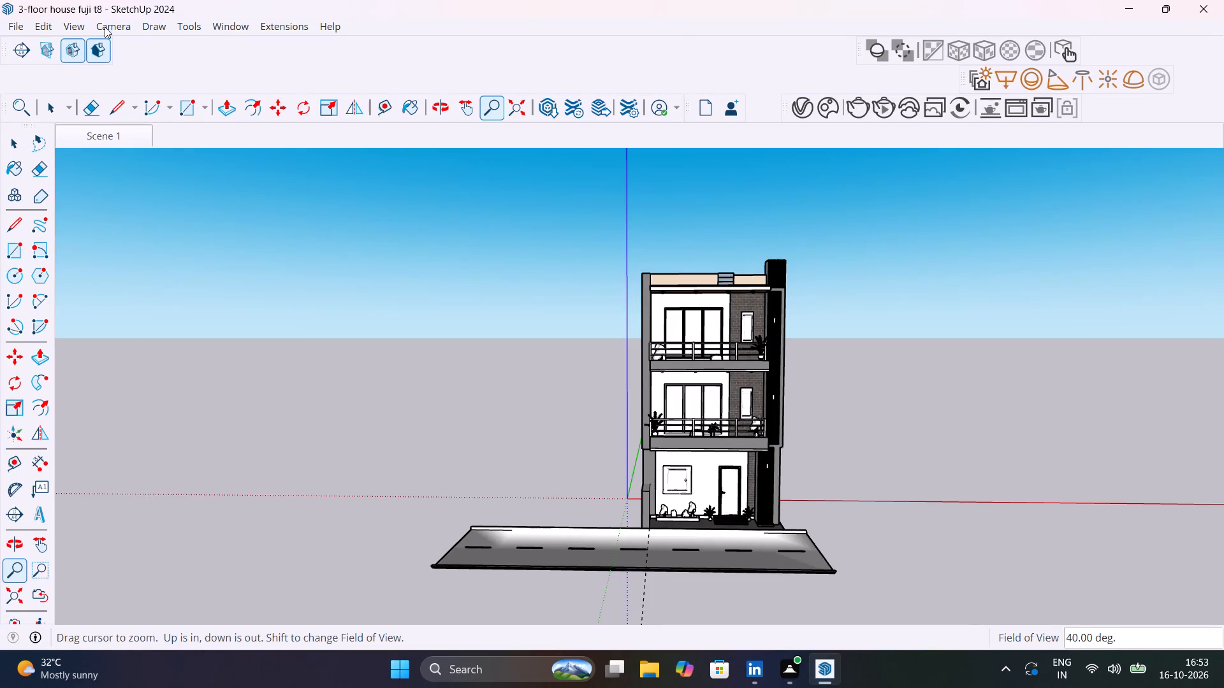
left_click(9, 29)
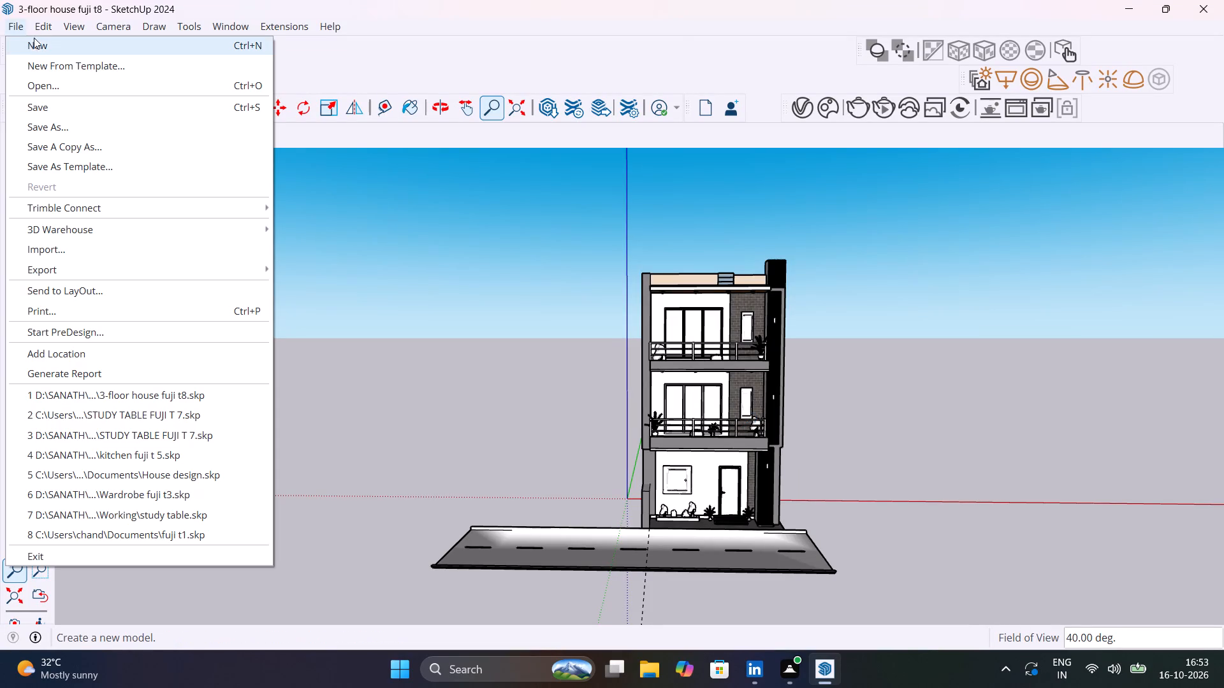
left_click(46, 45)
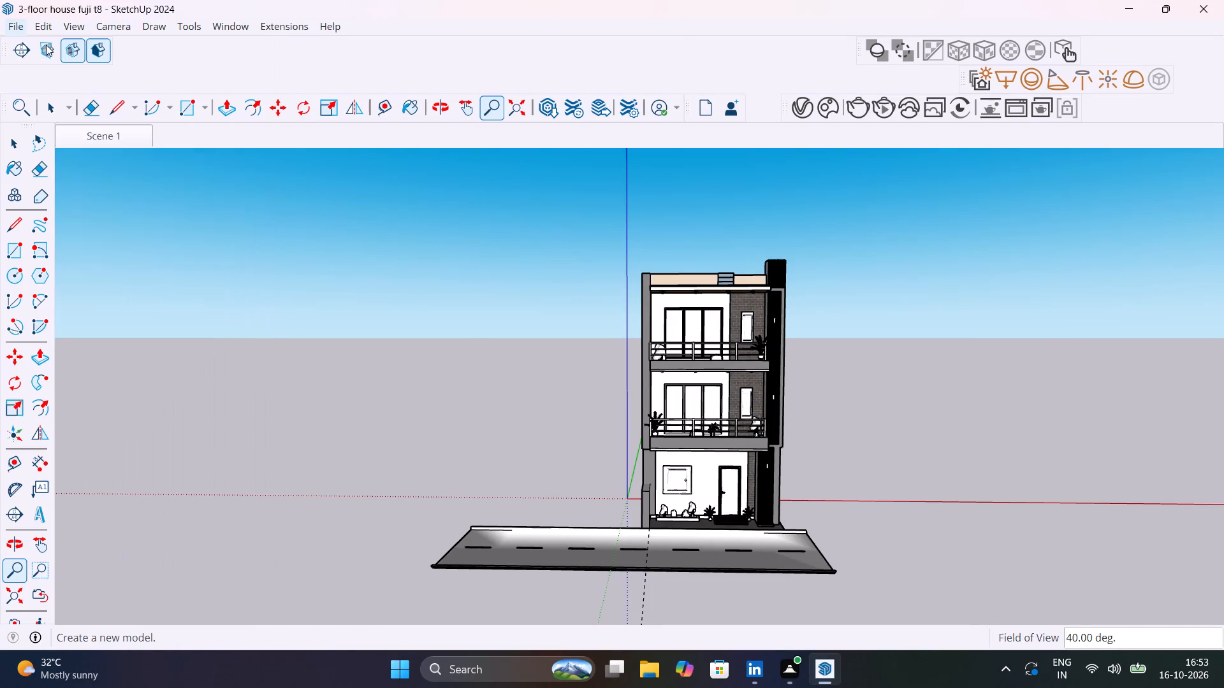
Draw a 12' by 12' rectangle on the ground plane beside the origin.
middle_click_drag(489, 384, 702, 440)
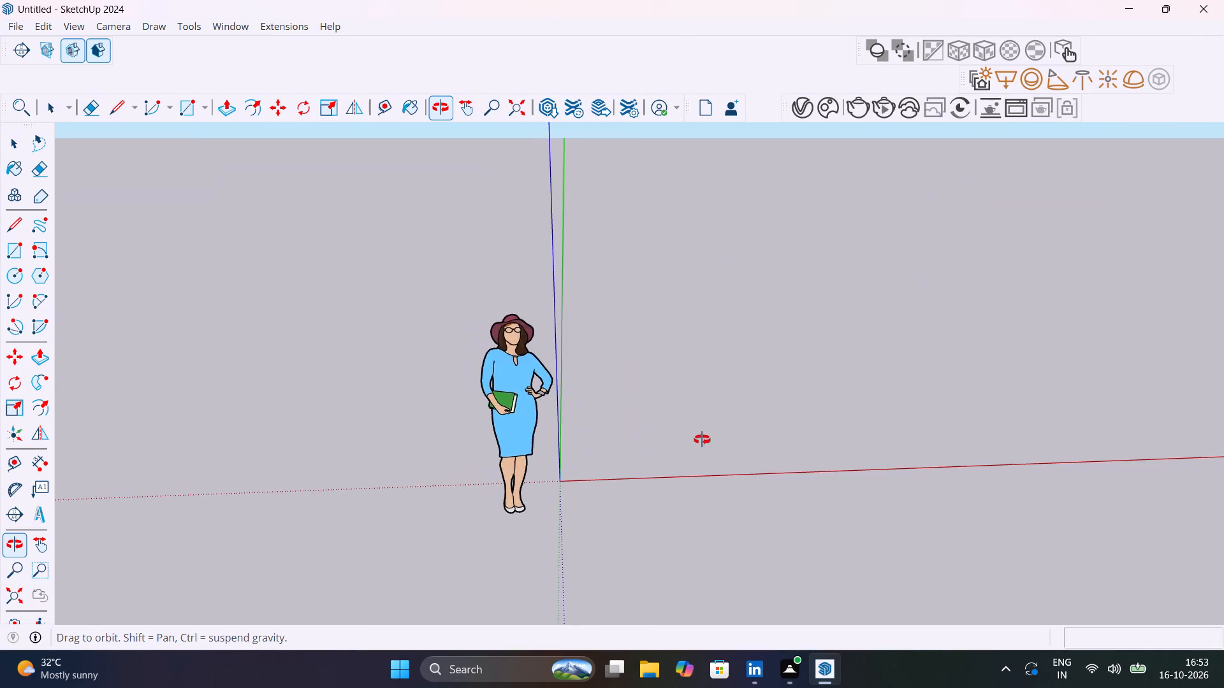
middle_click_drag(702, 440, 641, 432)
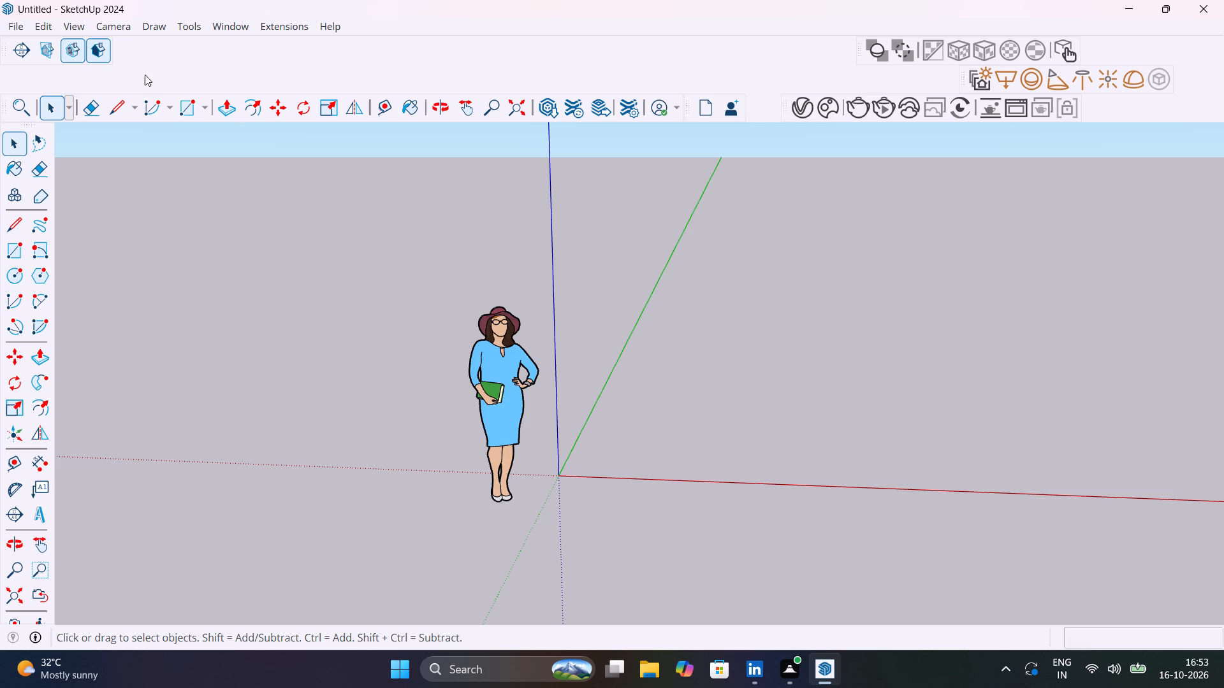
scroll(660, 464, "up", 4)
middle_click_drag(662, 458, 648, 450)
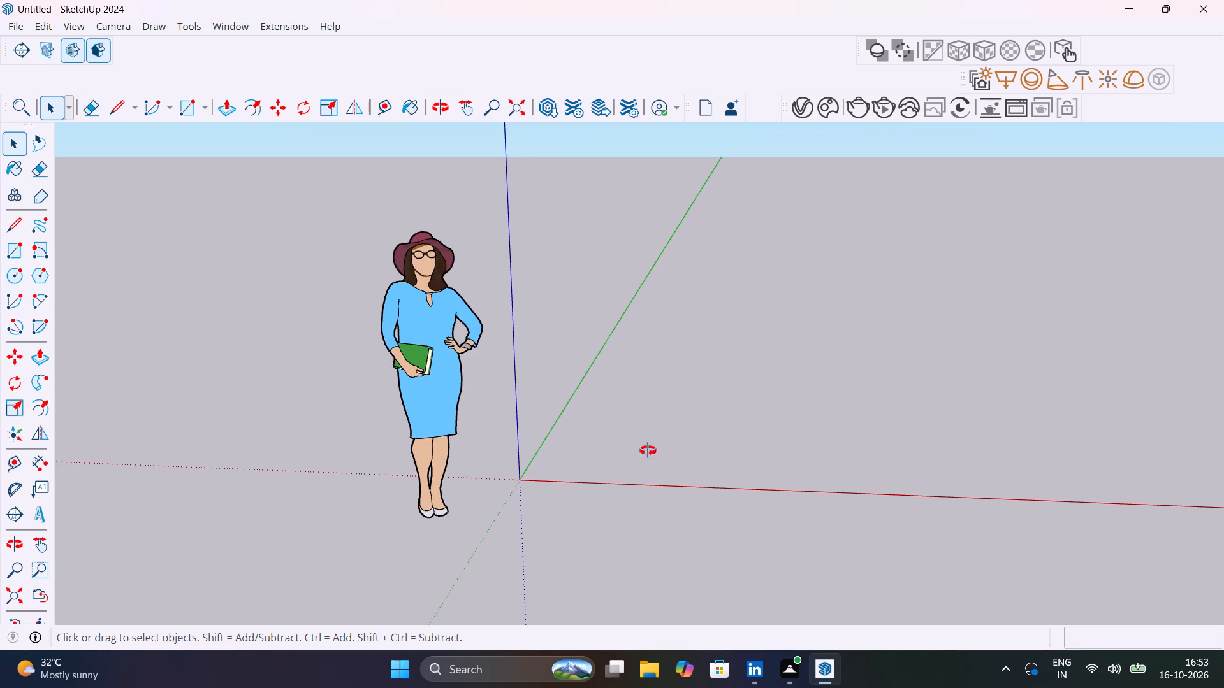
middle_click_drag(648, 450, 640, 464)
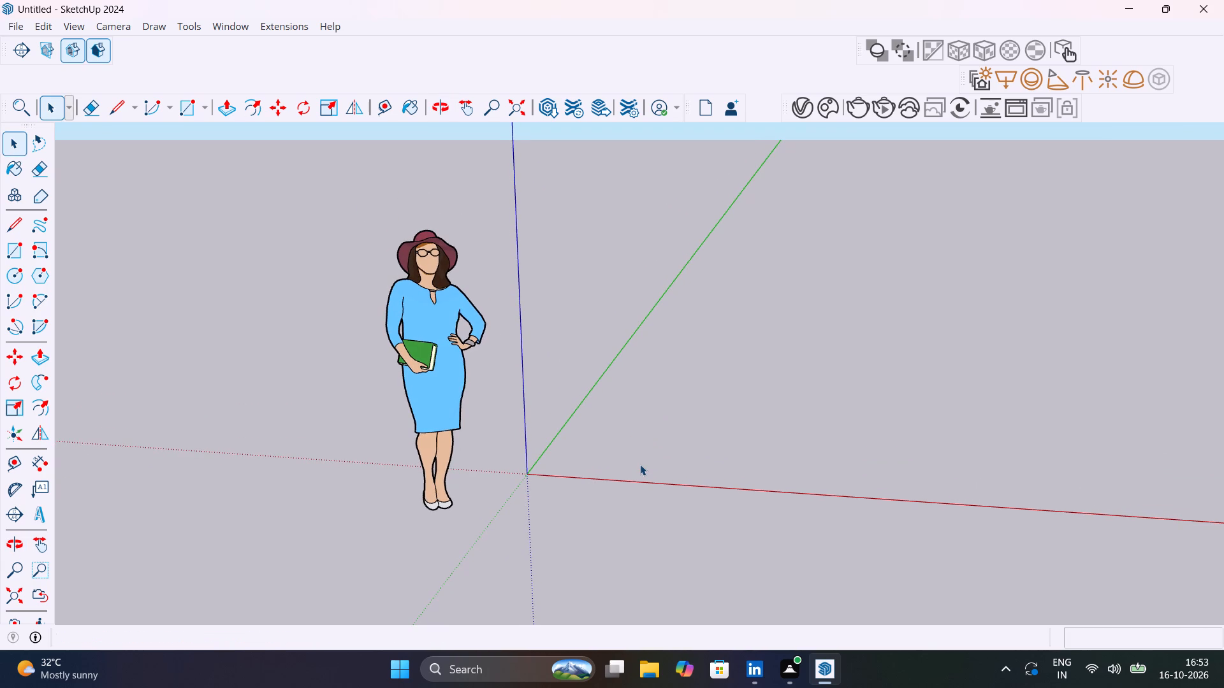
key("r")
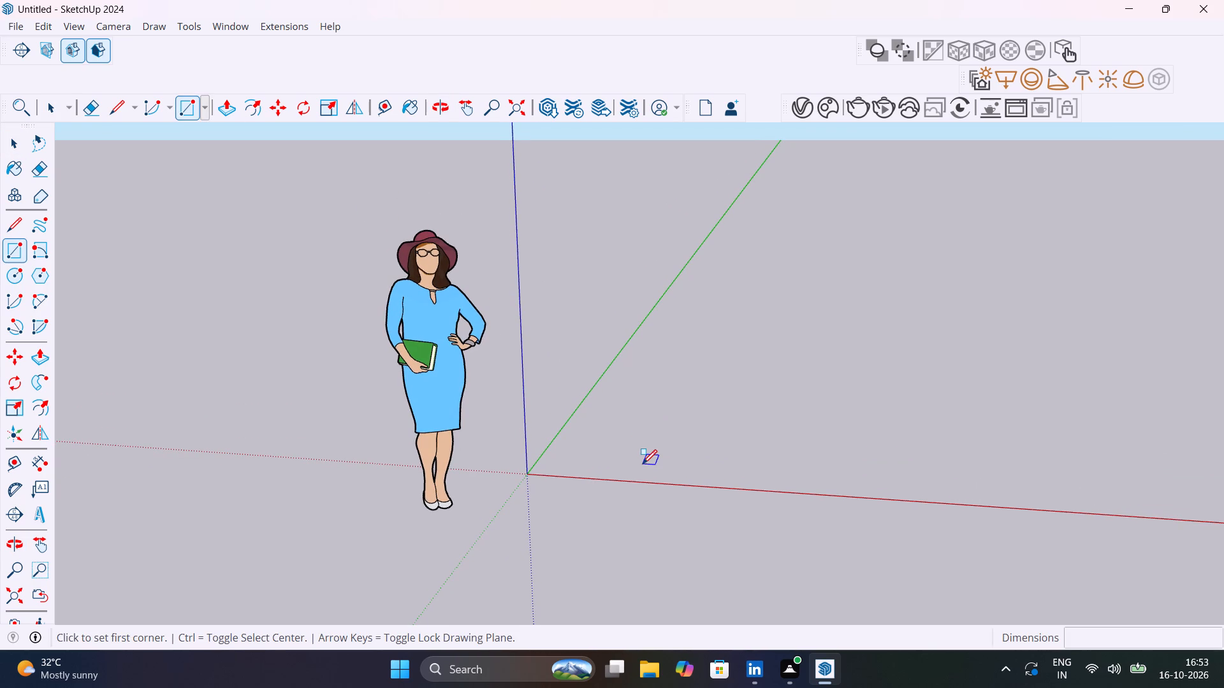
left_click(556, 466)
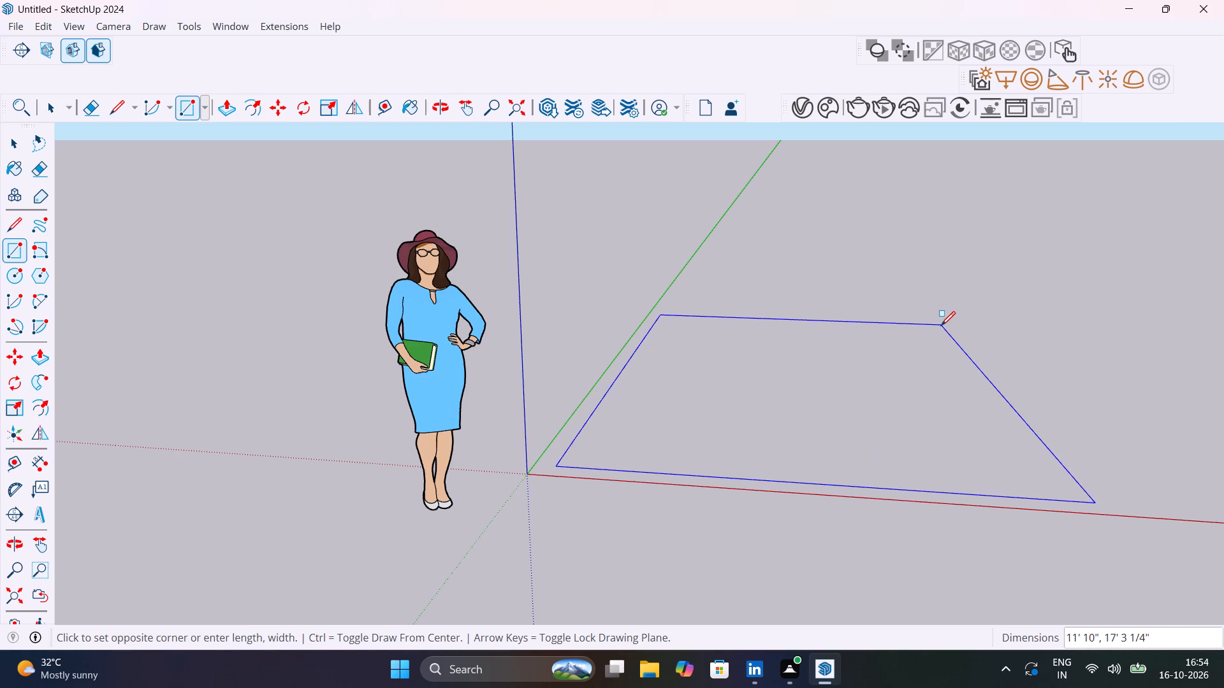
type("12")
key("apostrophe")
key("comma")
type("12'")
key("Return")
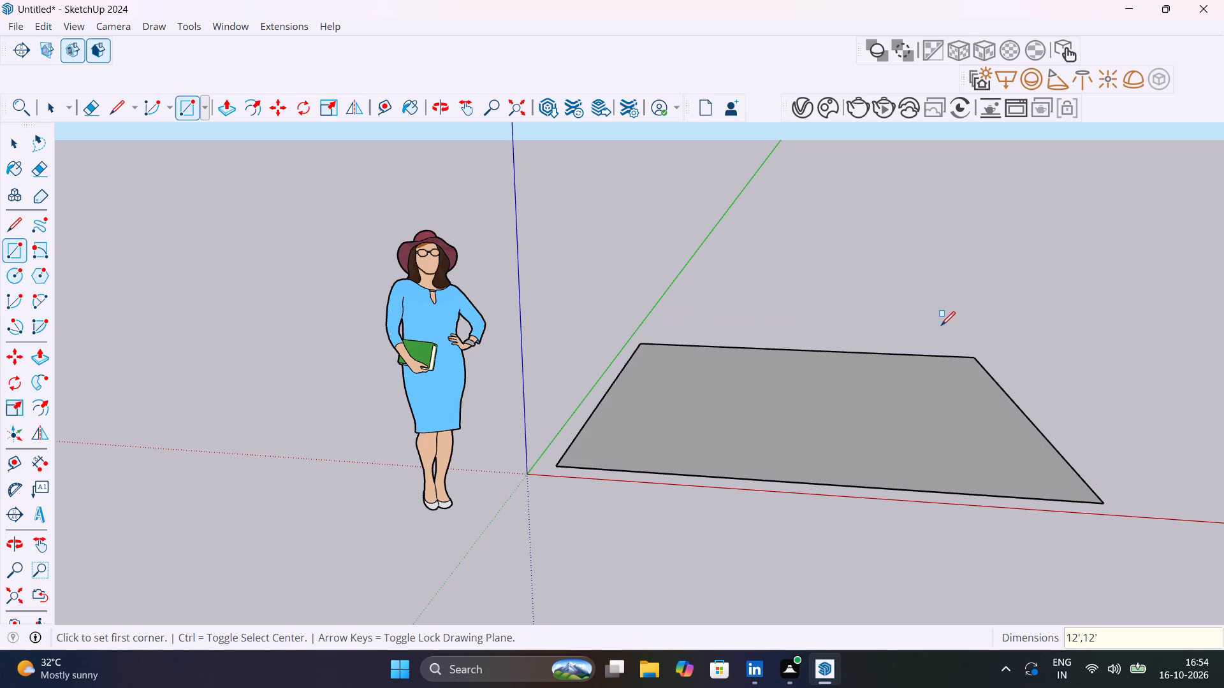
Push/Pull the square face upward into a floor slab 4.5" thick.
scroll(941, 326, "up", 1)
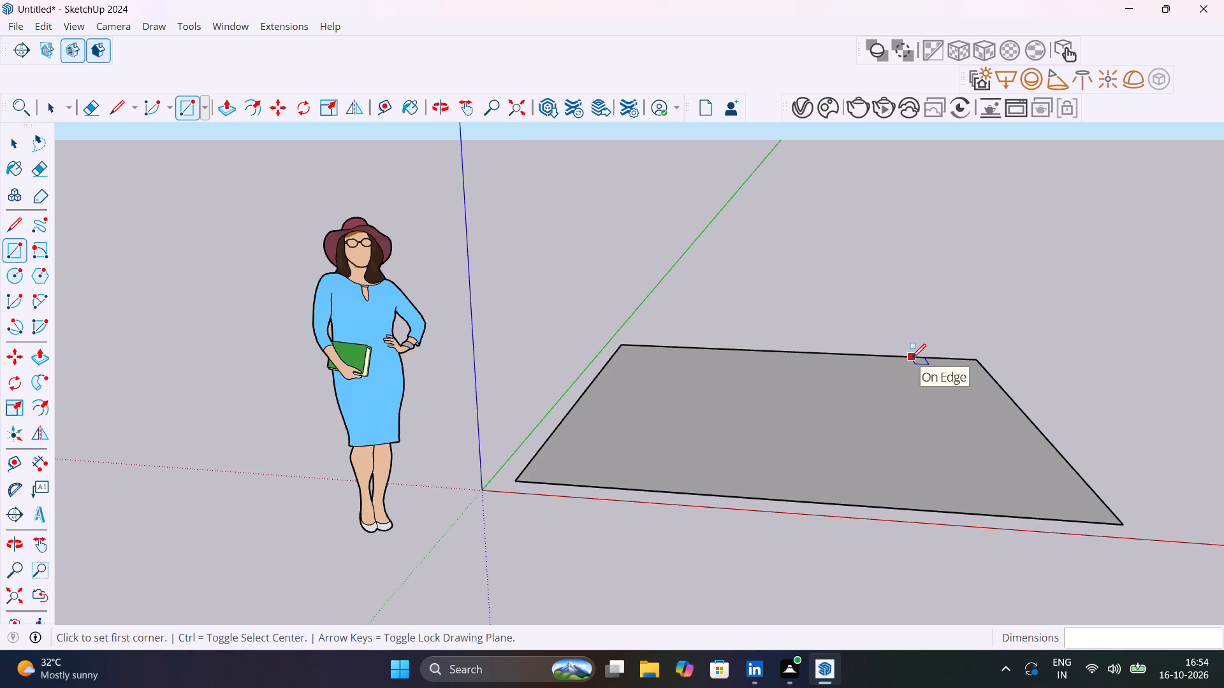
key("space")
middle_click_drag(1000, 401, 1004, 517)
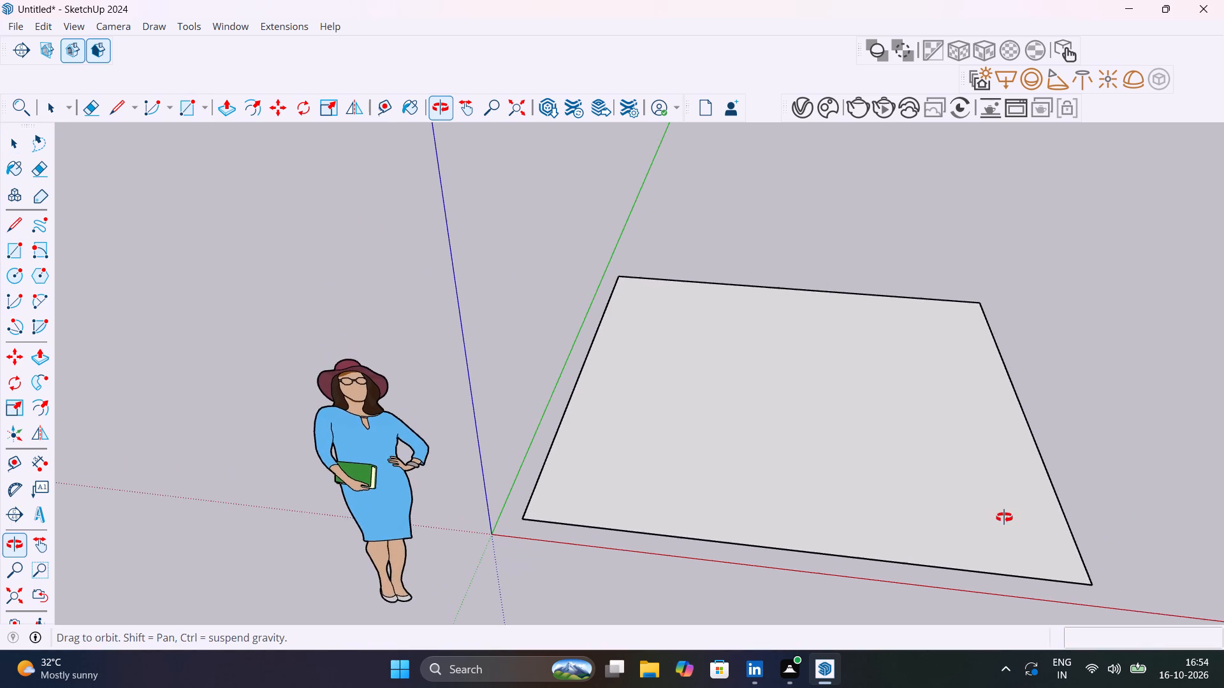
middle_click_drag(1004, 517, 1027, 424)
left_click(987, 471)
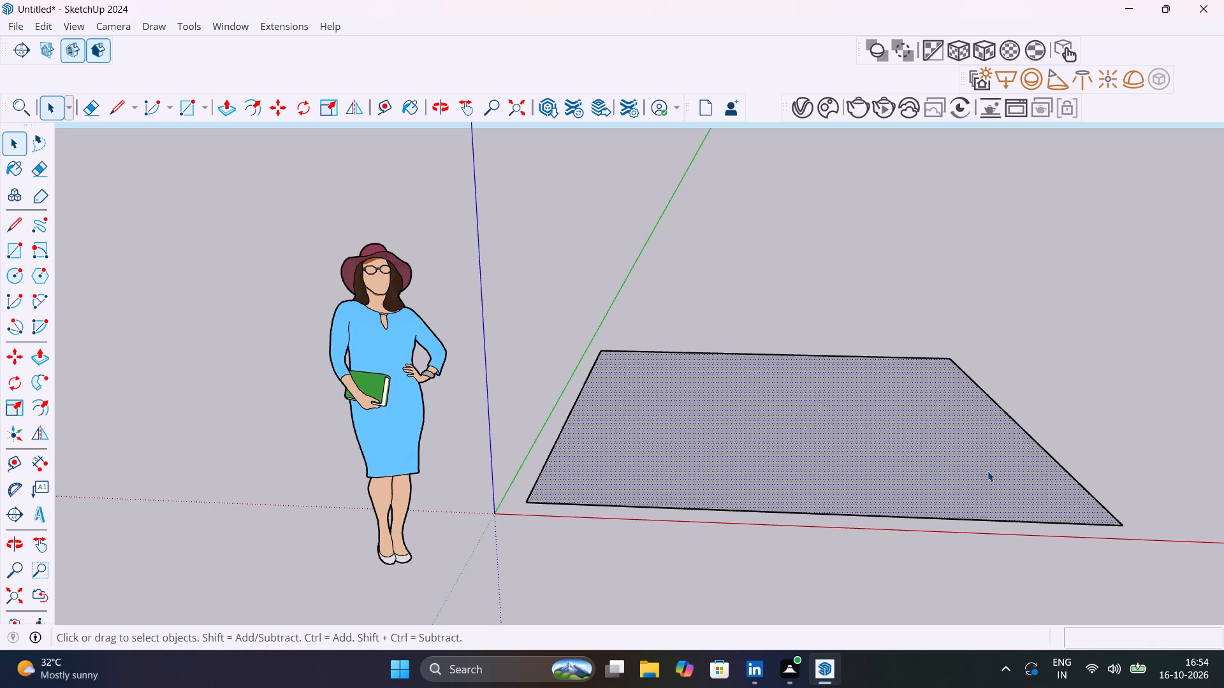
key("p")
left_click(987, 471)
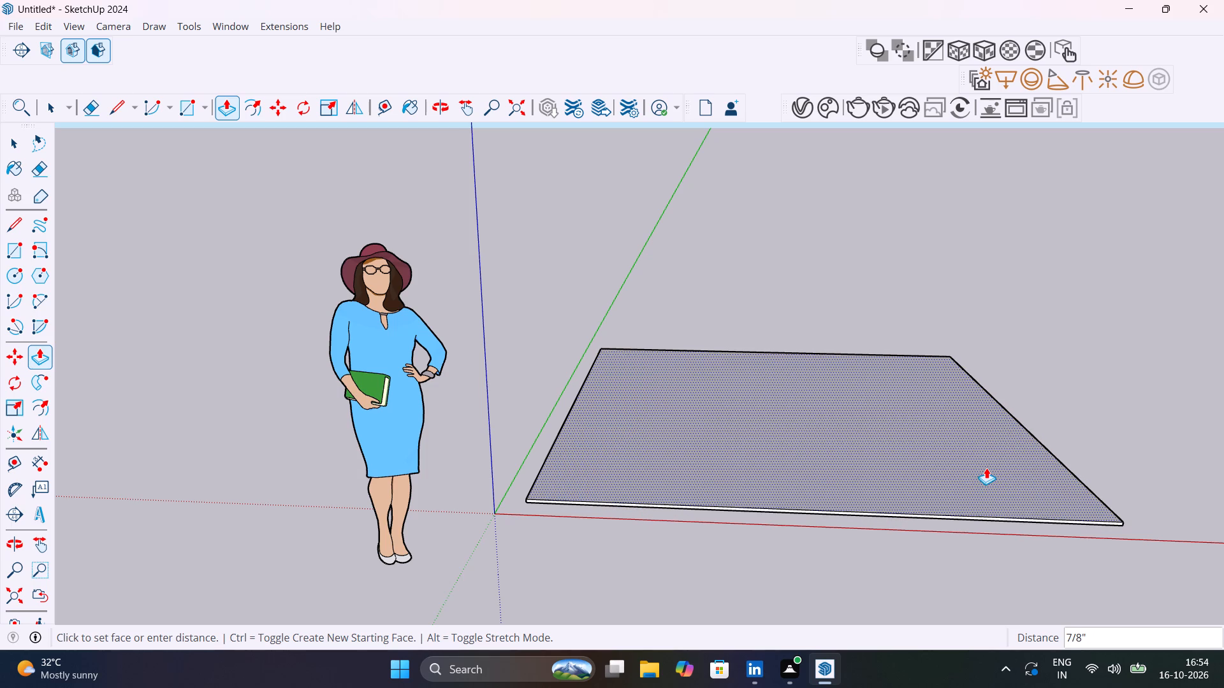
type("6\"")
key("Return")
type("4.5\"")
key("Return")
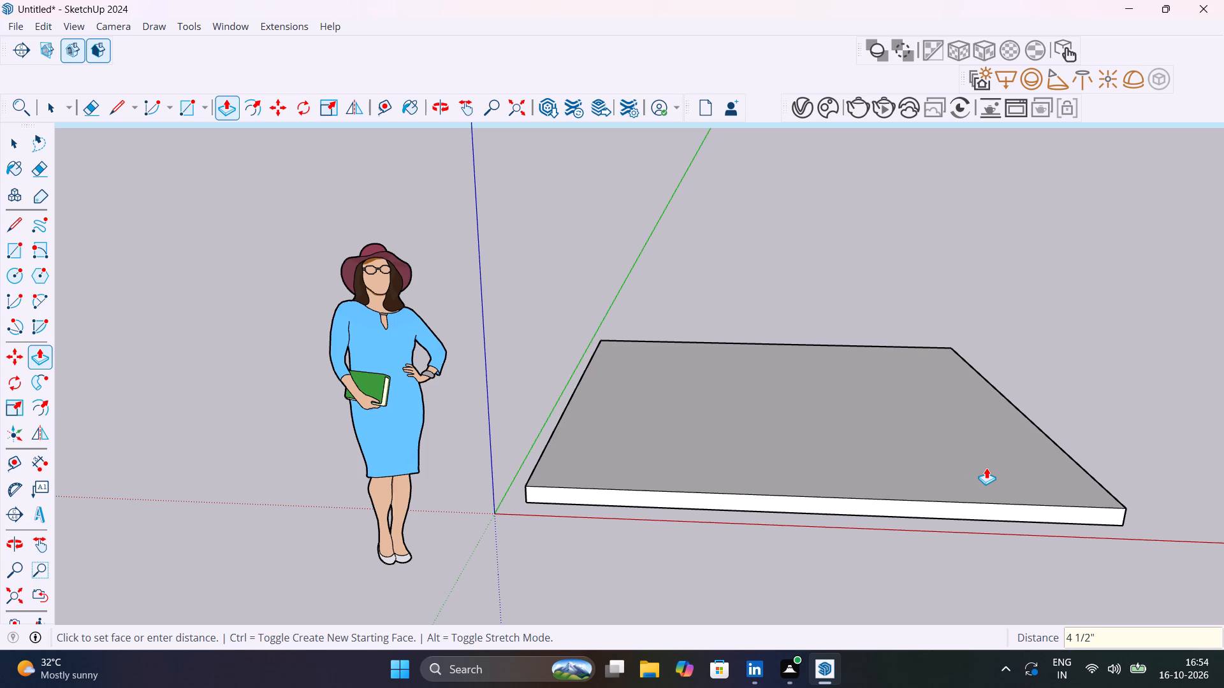
Group all the faces and edges of the floor slab.
scroll(986, 468, "down", 5)
middle_click_drag(1040, 498, 934, 573)
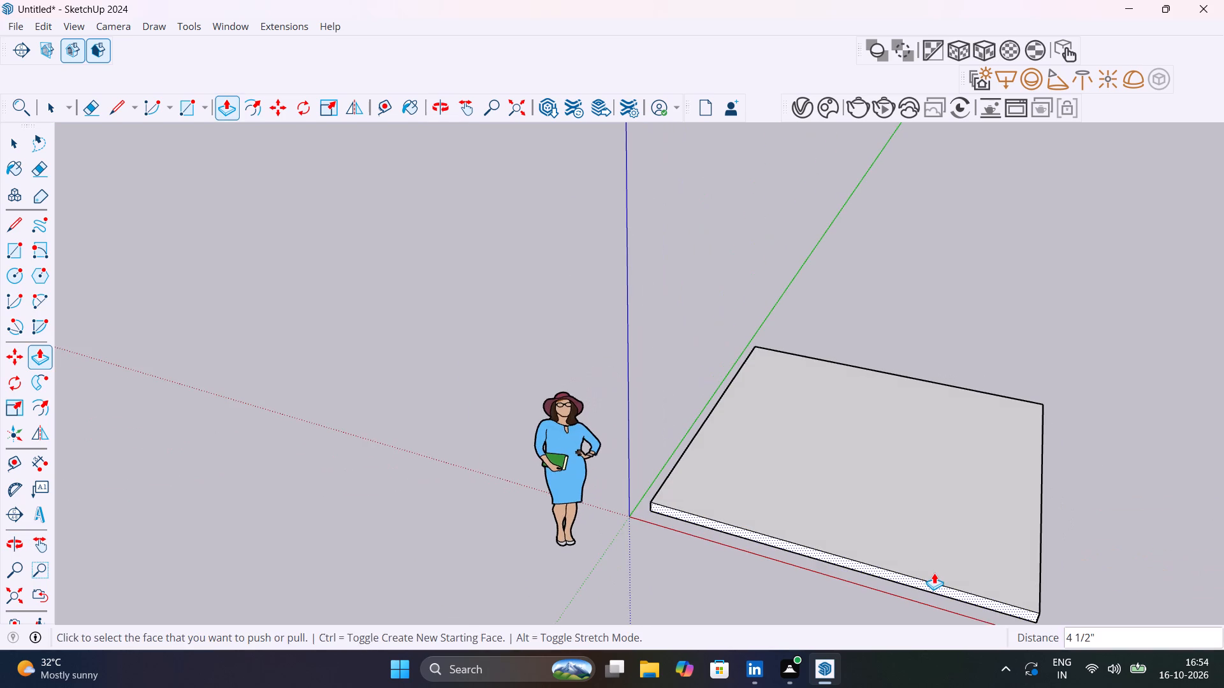
key("space")
triple_click(936, 570)
left_click(936, 570)
right_click(936, 570)
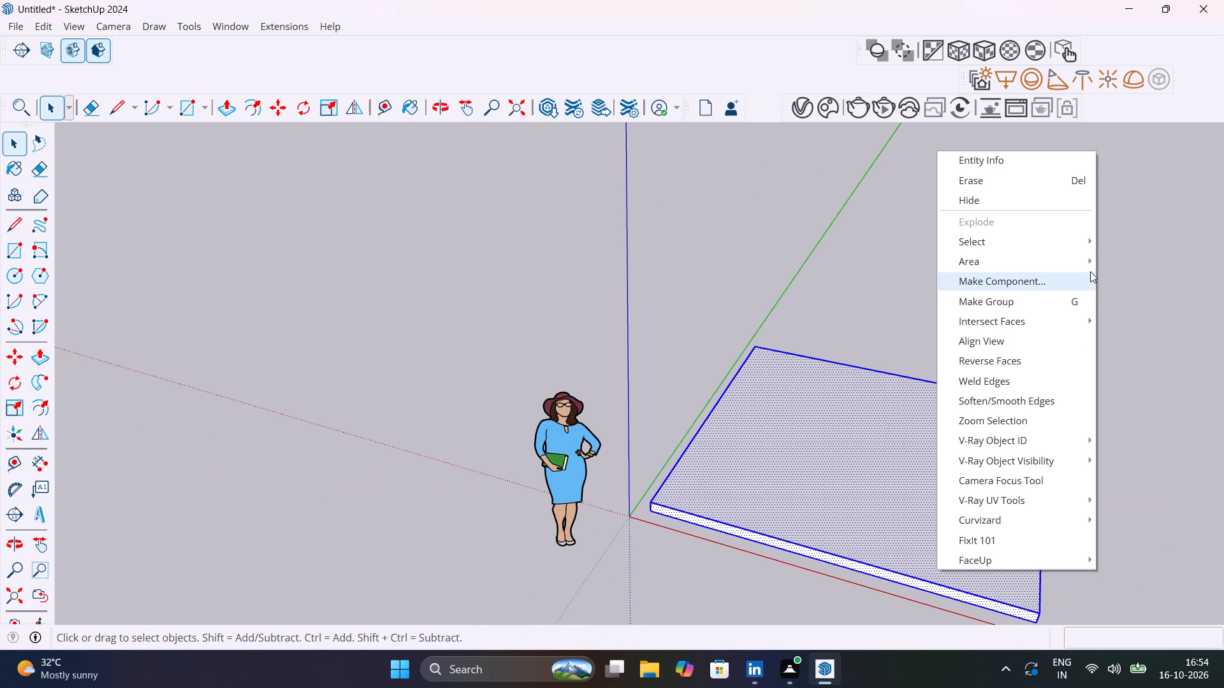
left_click(1035, 300)
left_click(1088, 445)
Place guides 9" inside the slab's back edge and 9" inside its adjacent side edge, away from the origin.
middle_click_drag(1076, 477, 1100, 460)
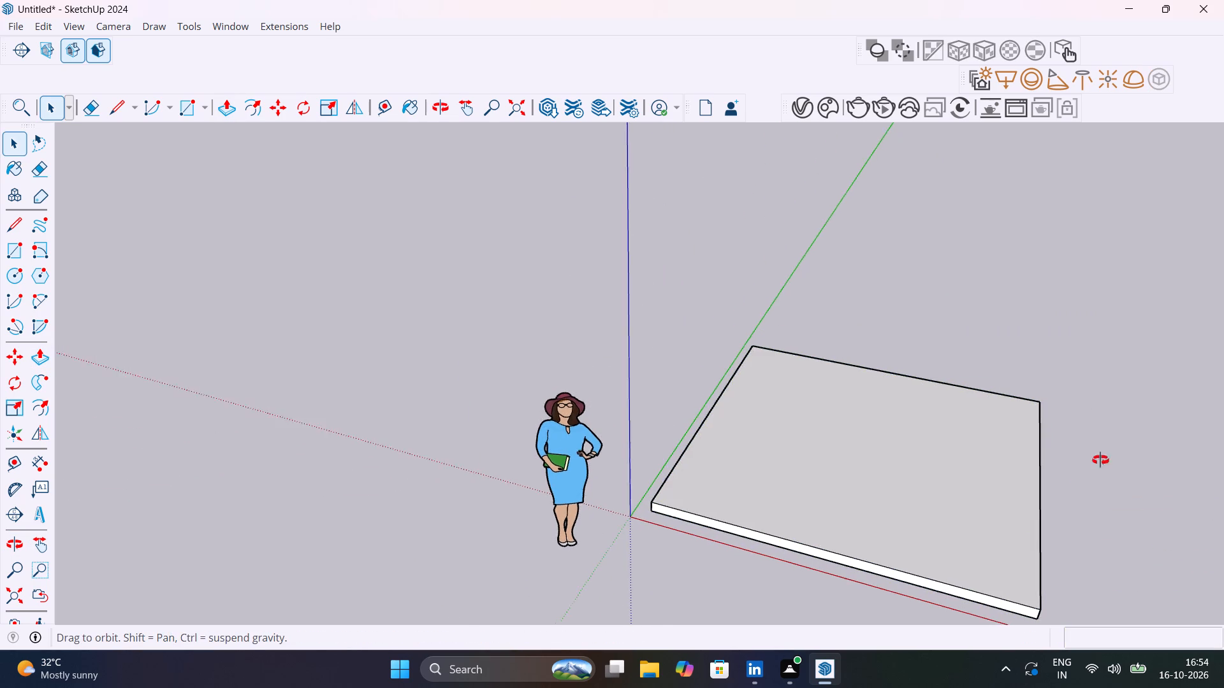
middle_click_drag(1100, 460, 1035, 387)
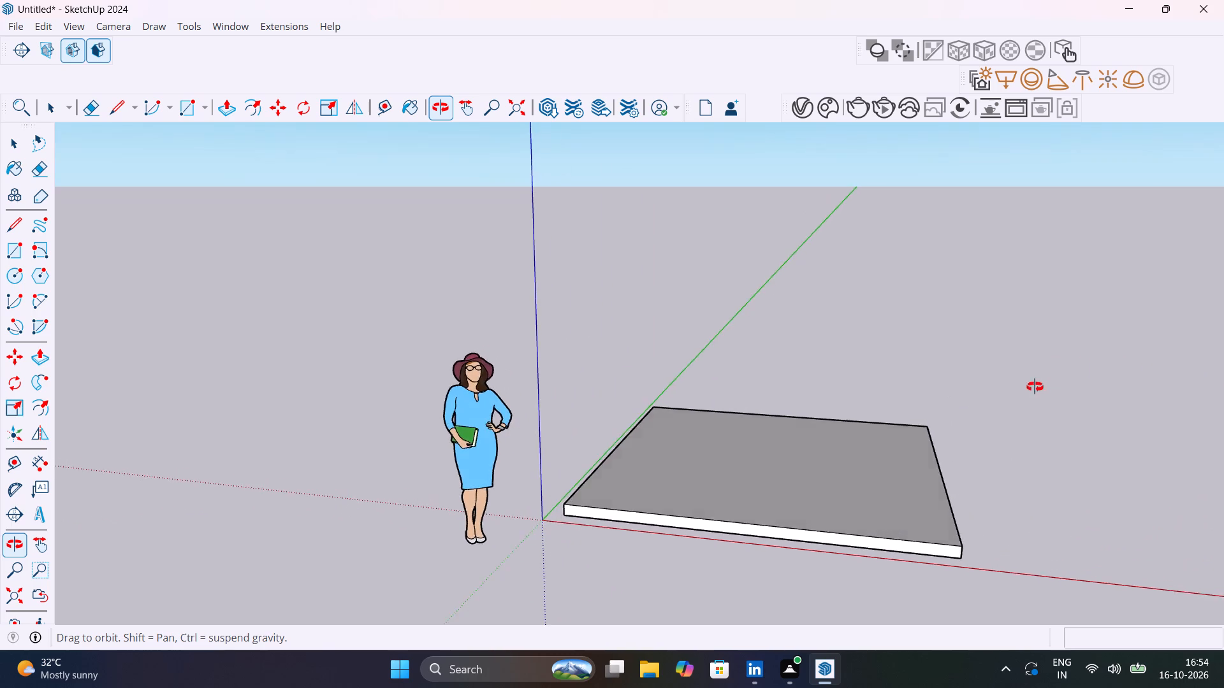
middle_click_drag(1035, 387, 1063, 477)
scroll(904, 362, "up", 8)
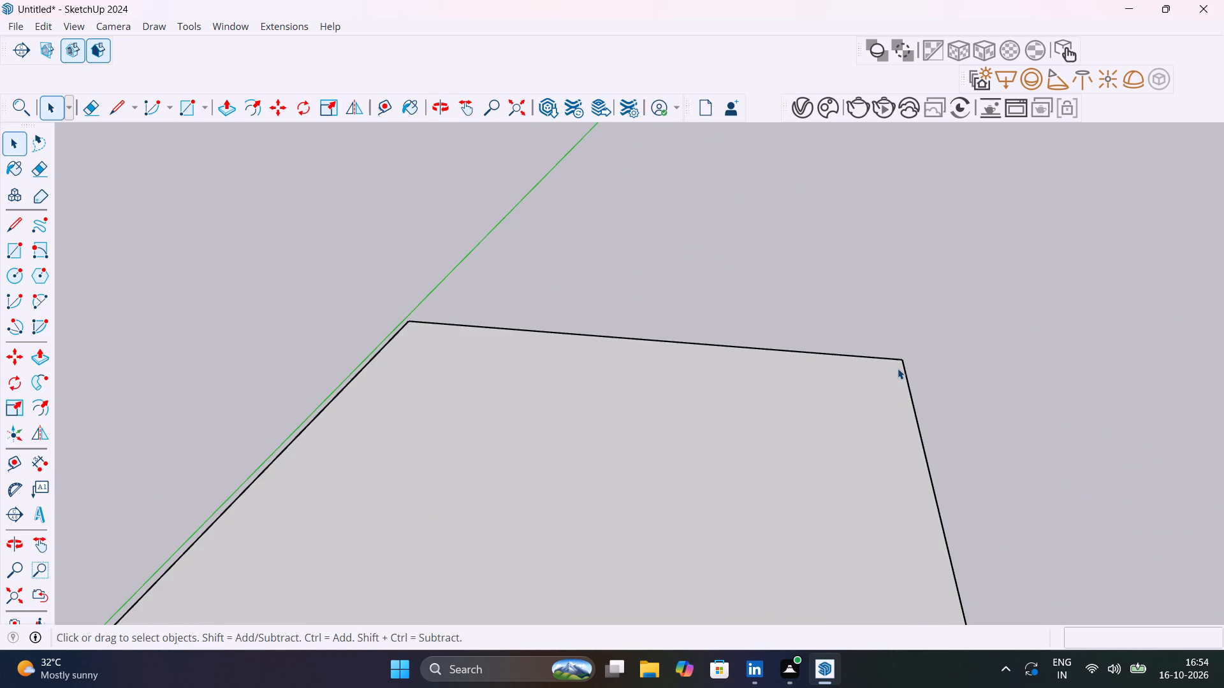
key("t")
left_click(879, 356)
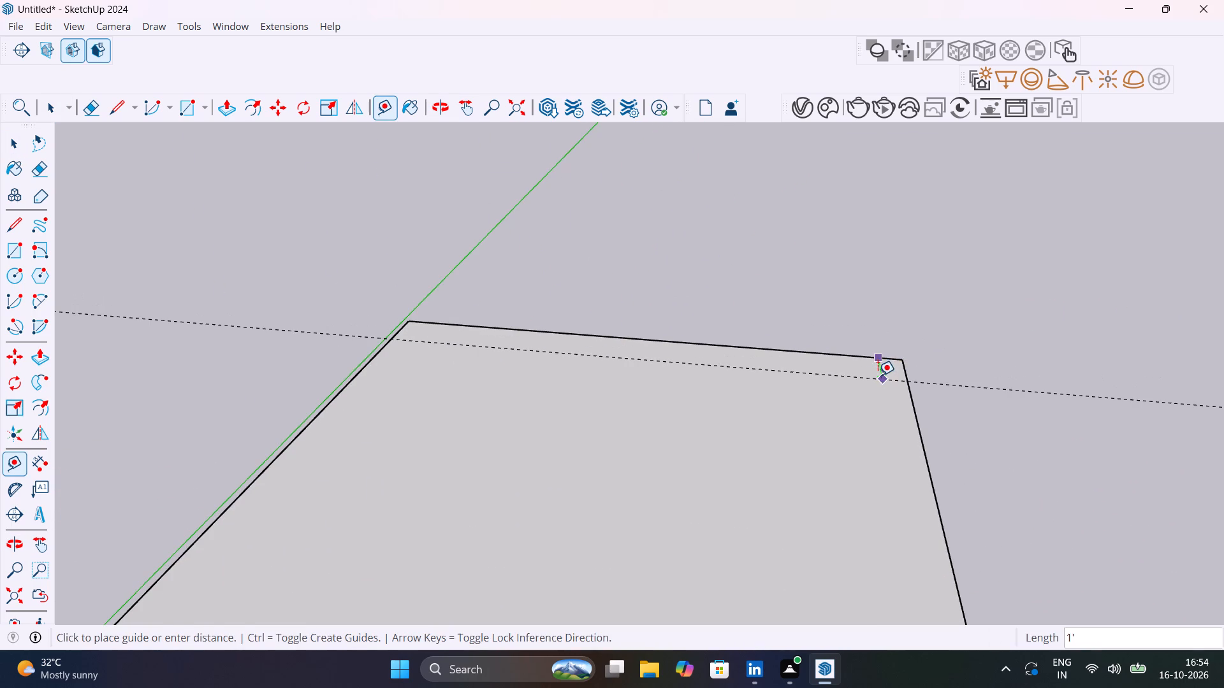
type("9\"")
key("Return")
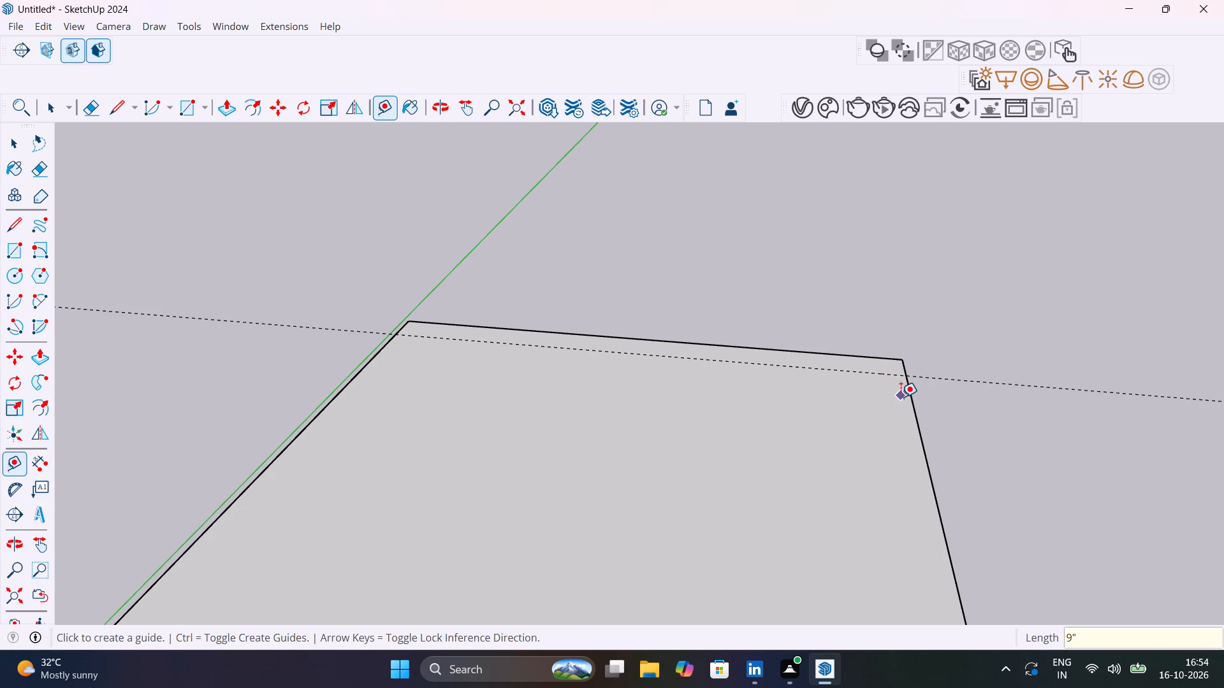
left_click(912, 400)
type("9\"")
key("Return")
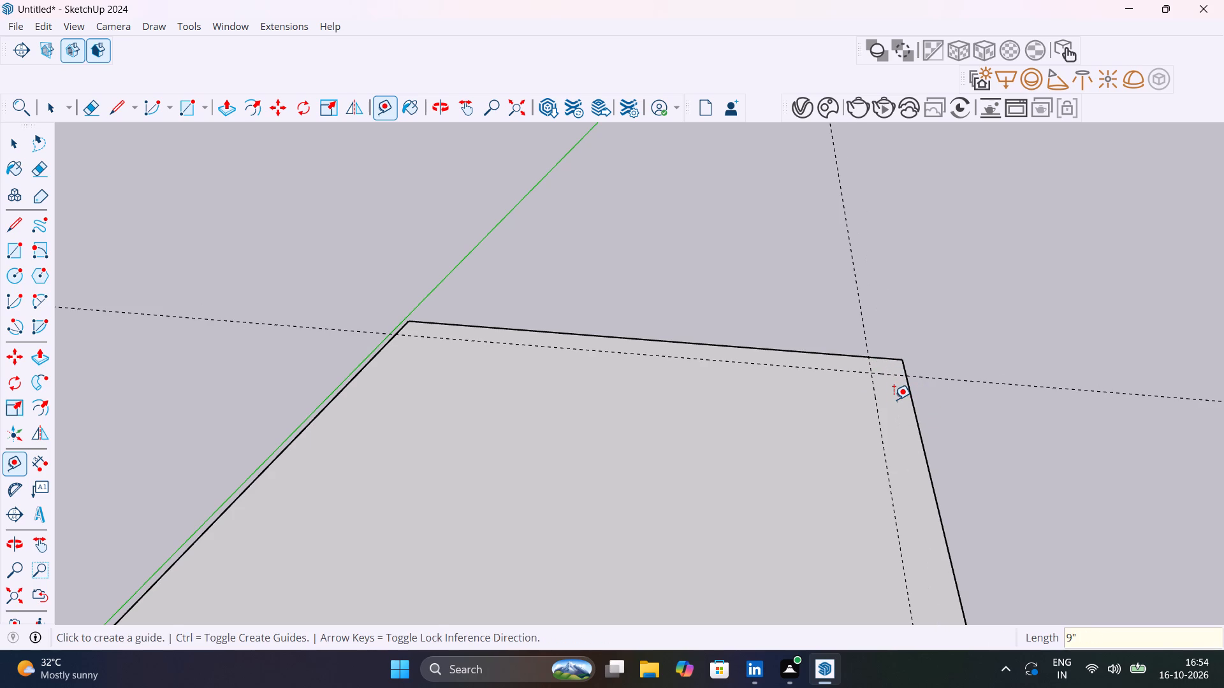
Draw a 9" by 12' strip along the slab's back edge and a 9" by 11' 3" strip along the guided side edge.
key("r")
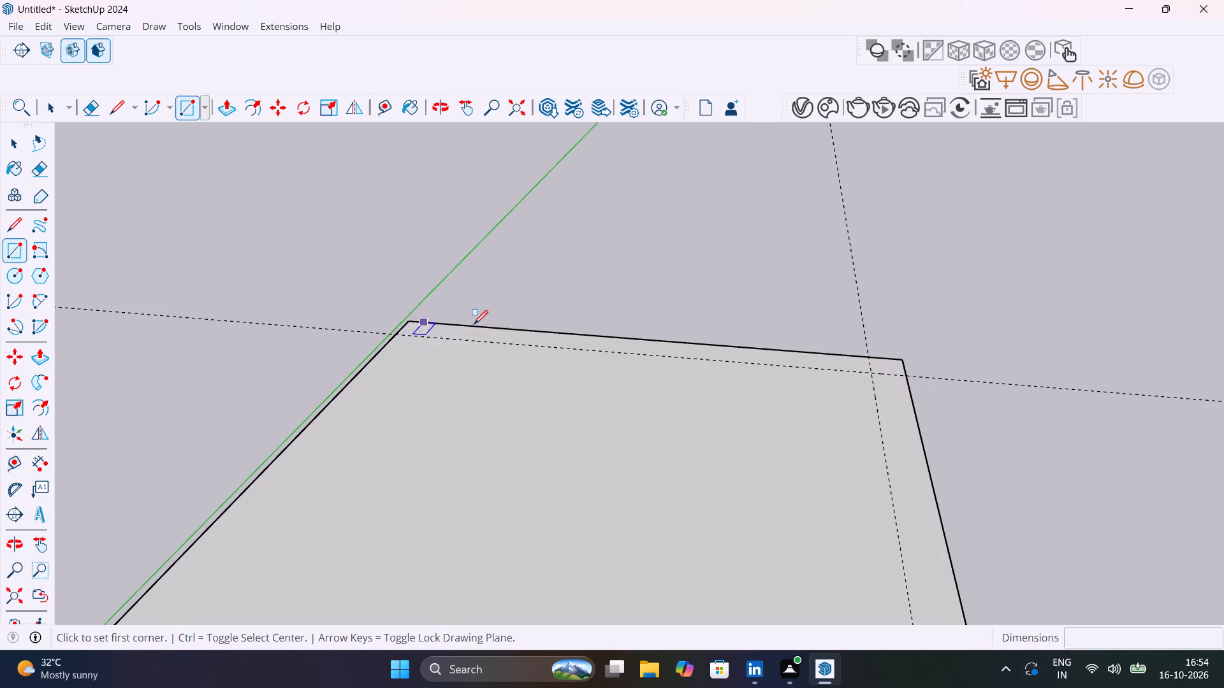
left_click(908, 375)
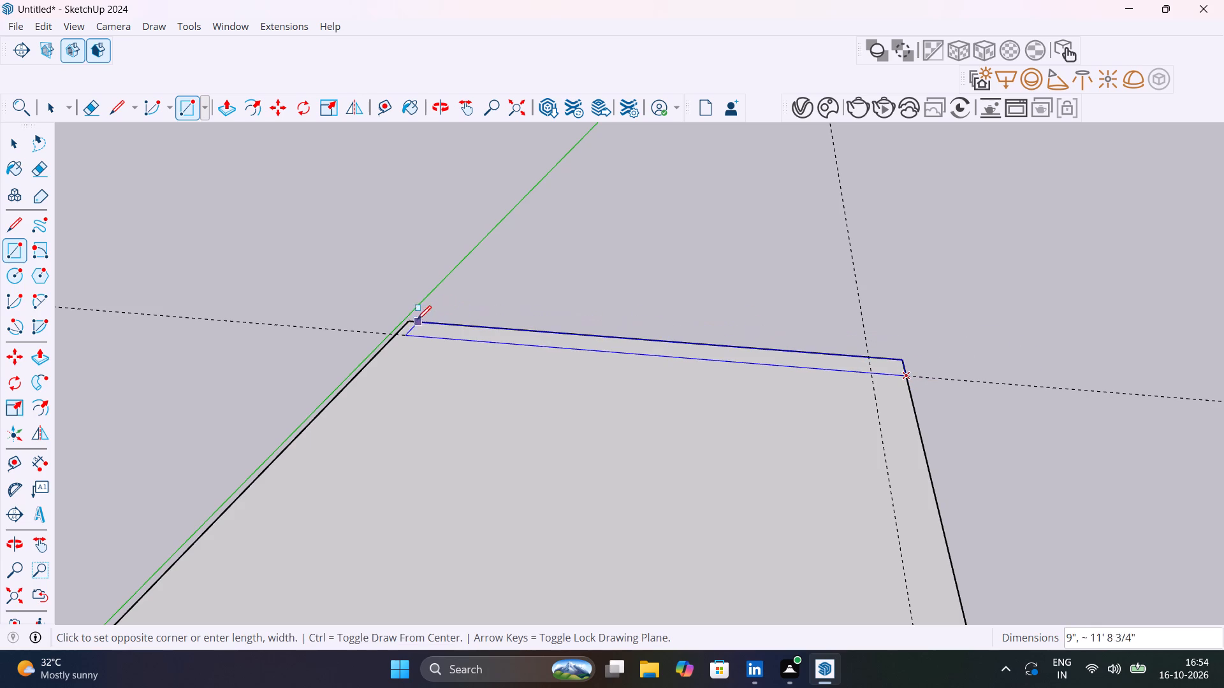
left_click(409, 320)
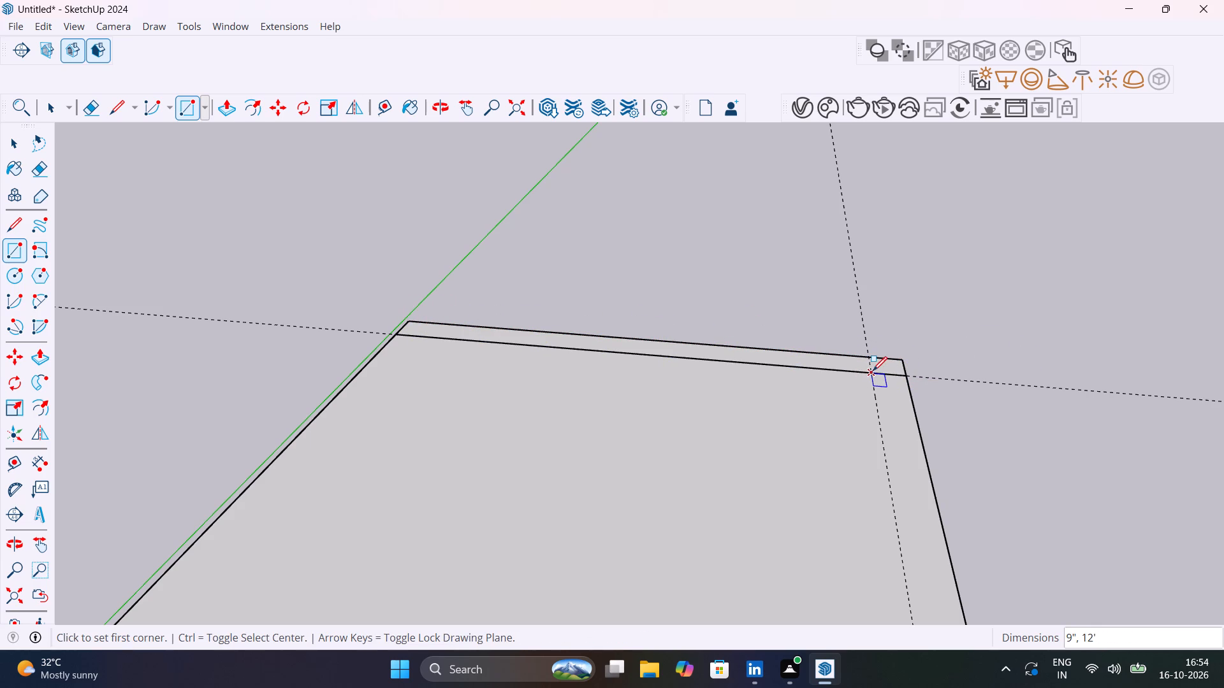
left_click(873, 371)
scroll(901, 396, "down", 12)
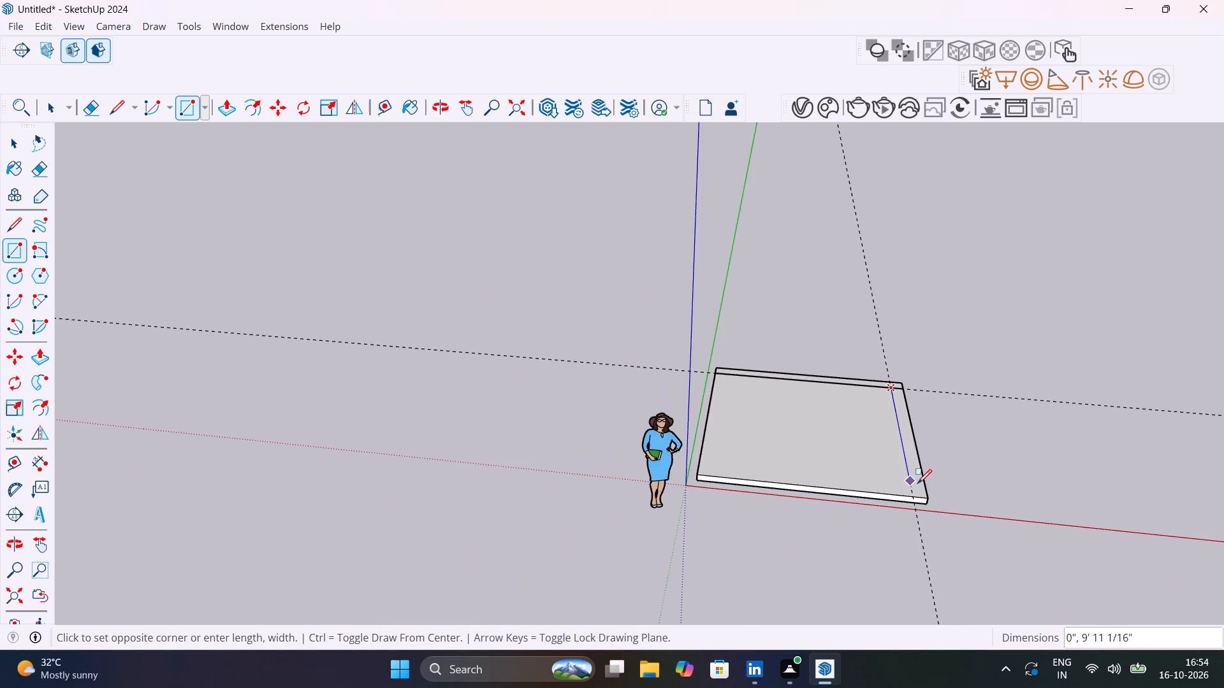
scroll(918, 487, "up", 8)
left_click(937, 508)
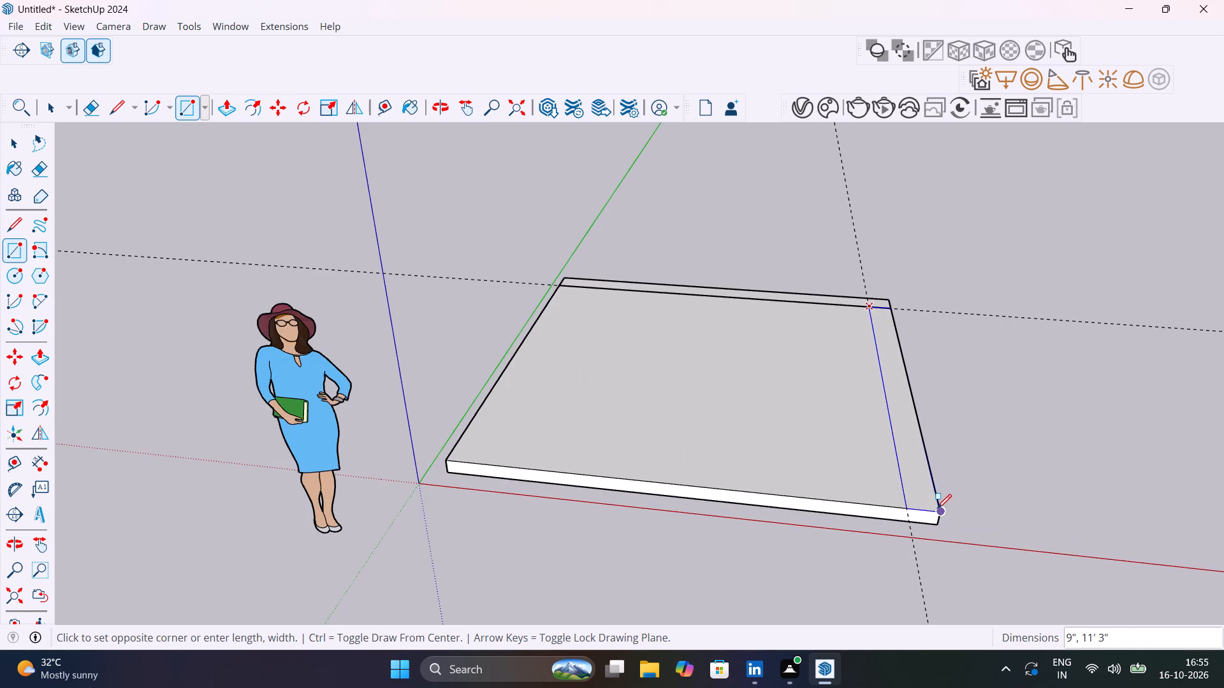
Erase the short edge dividing the two wall strips at the corner, along with the guide running through it.
scroll(876, 308, "up", 10)
key("space")
scroll(874, 305, "up", 5)
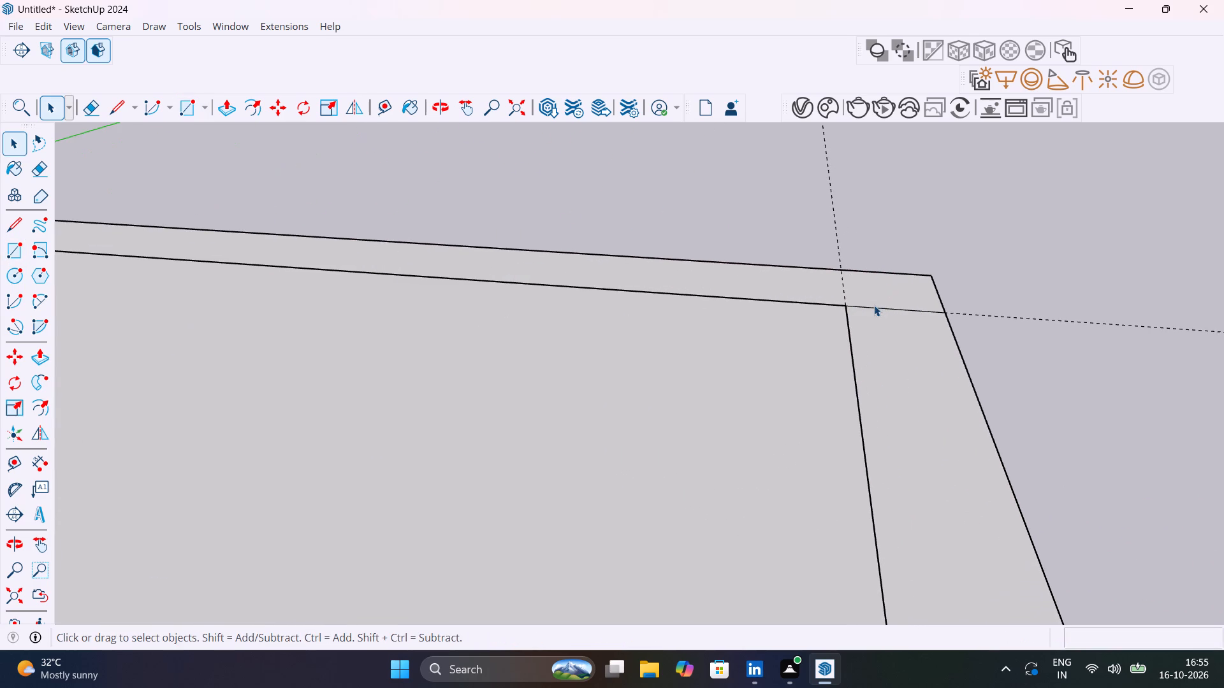
key("e")
left_click_drag(873, 305, 878, 313)
scroll(881, 310, "down", 12)
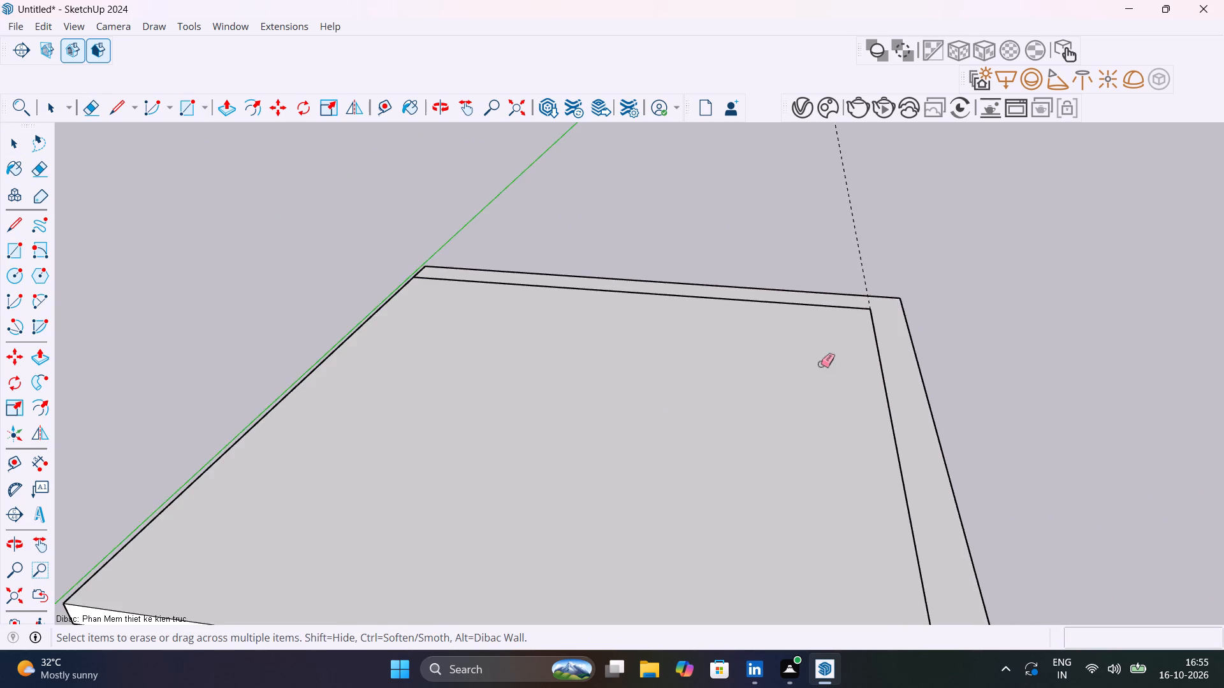
Undo the erasing of the strips' dividing edge and its guide at the wall corner.
middle_click_drag(822, 368, 1039, 451)
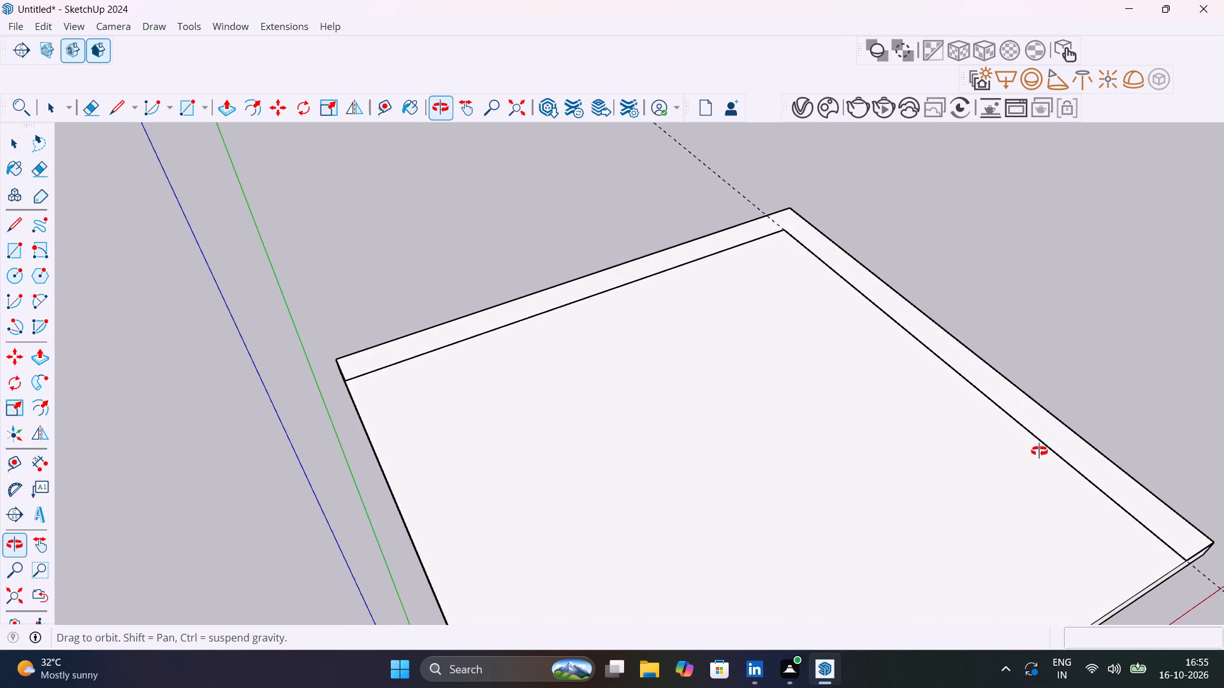
middle_click_drag(1039, 451, 915, 453)
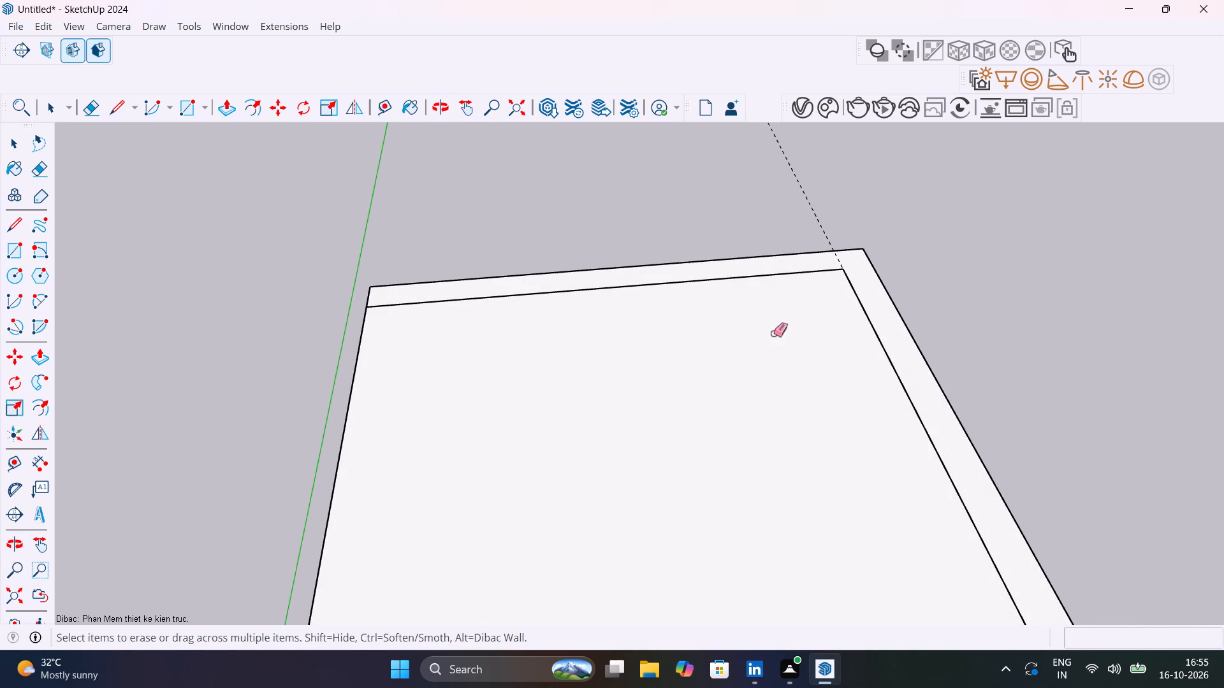
key("ctrl+z")
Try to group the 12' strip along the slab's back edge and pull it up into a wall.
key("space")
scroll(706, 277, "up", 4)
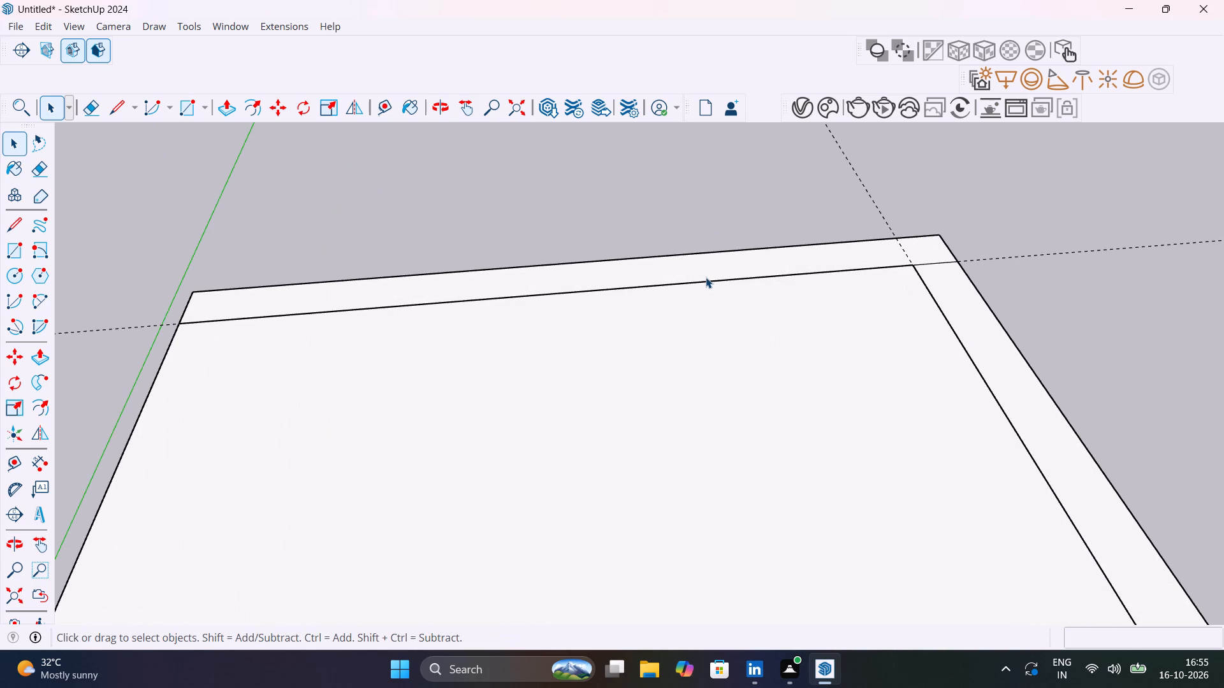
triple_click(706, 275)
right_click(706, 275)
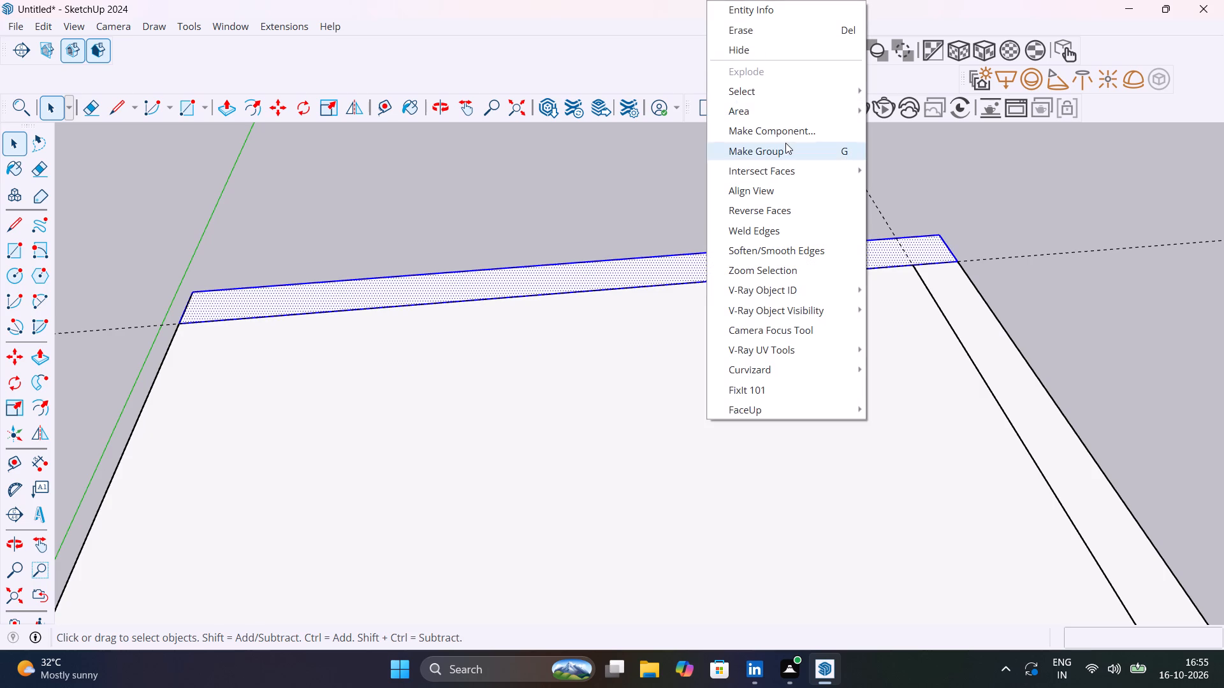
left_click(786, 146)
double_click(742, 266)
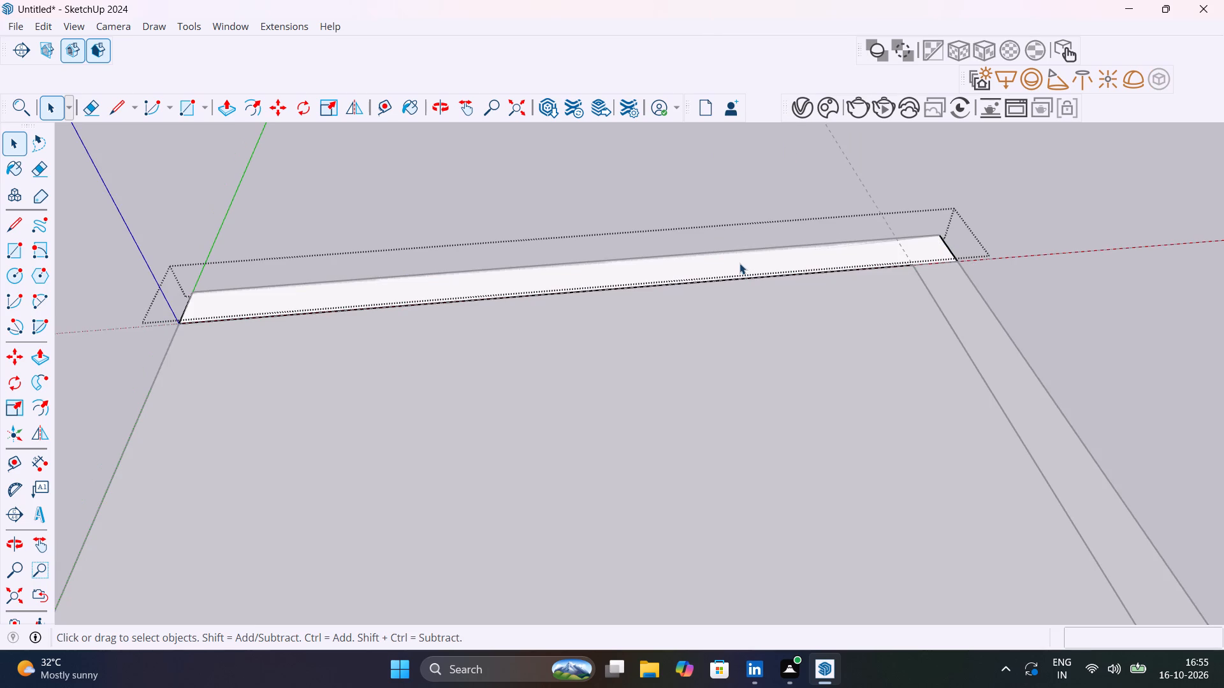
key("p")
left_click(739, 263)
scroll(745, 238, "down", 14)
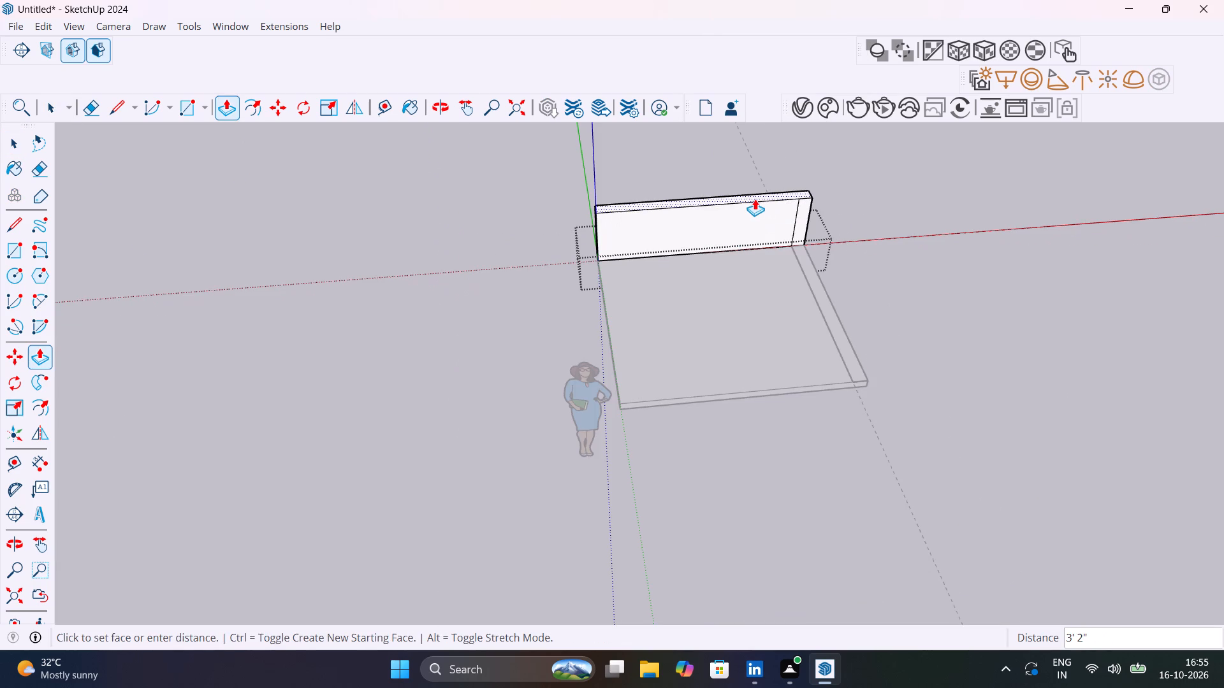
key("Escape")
Undo the grouping of the back strip and the drawing of the side strip.
key("ctrl+z")
key("ctrl+z")
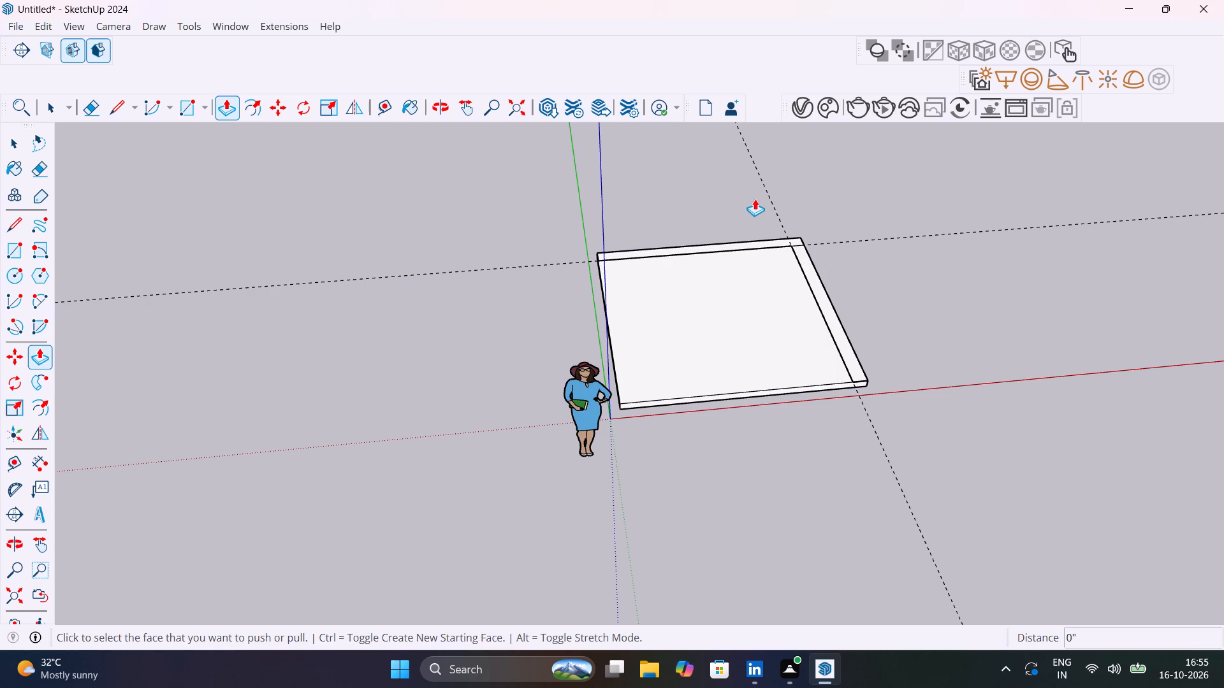
key("ctrl+z")
Group the face and edges of the strip along the slab's back edge.
scroll(764, 226, "up", 3)
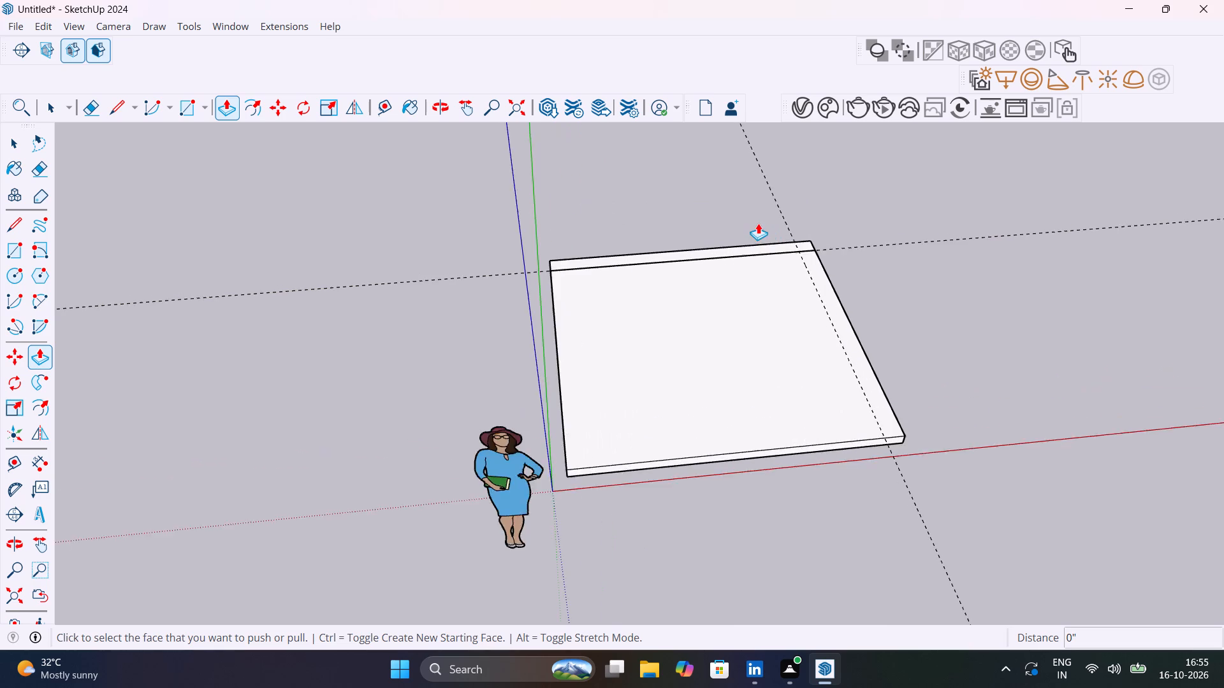
scroll(758, 223, "up", 6)
left_click(776, 250)
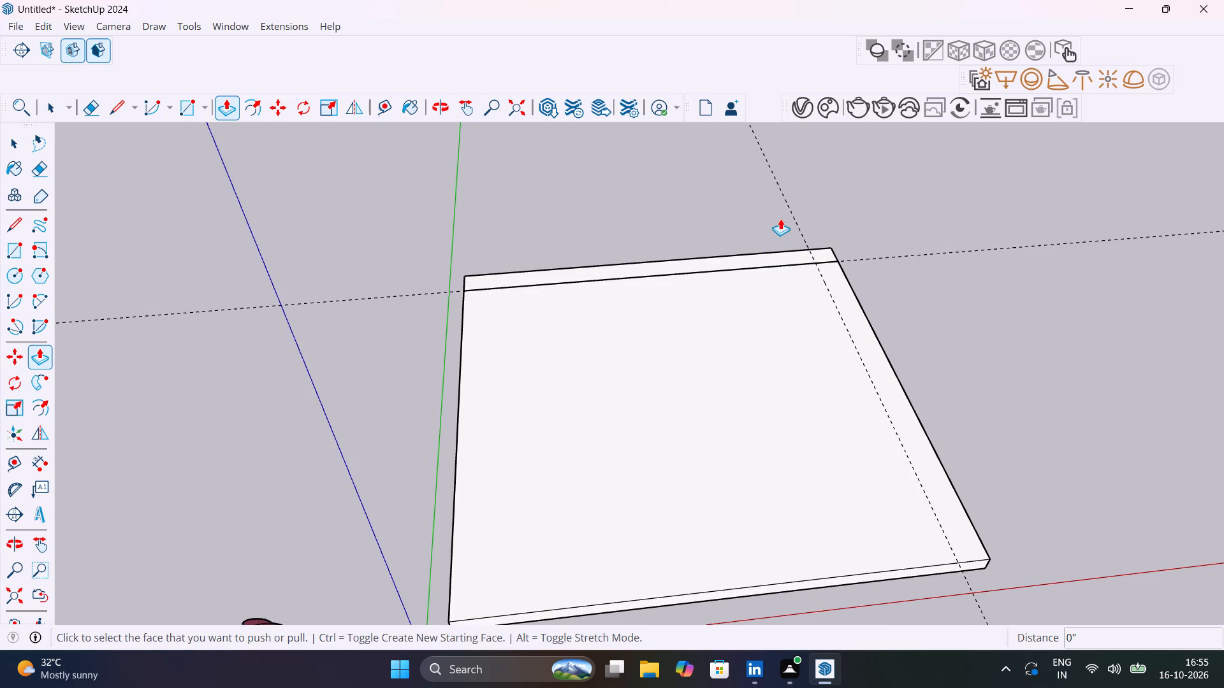
key("Escape")
scroll(787, 252, "up", 3)
key("space")
left_click(787, 264)
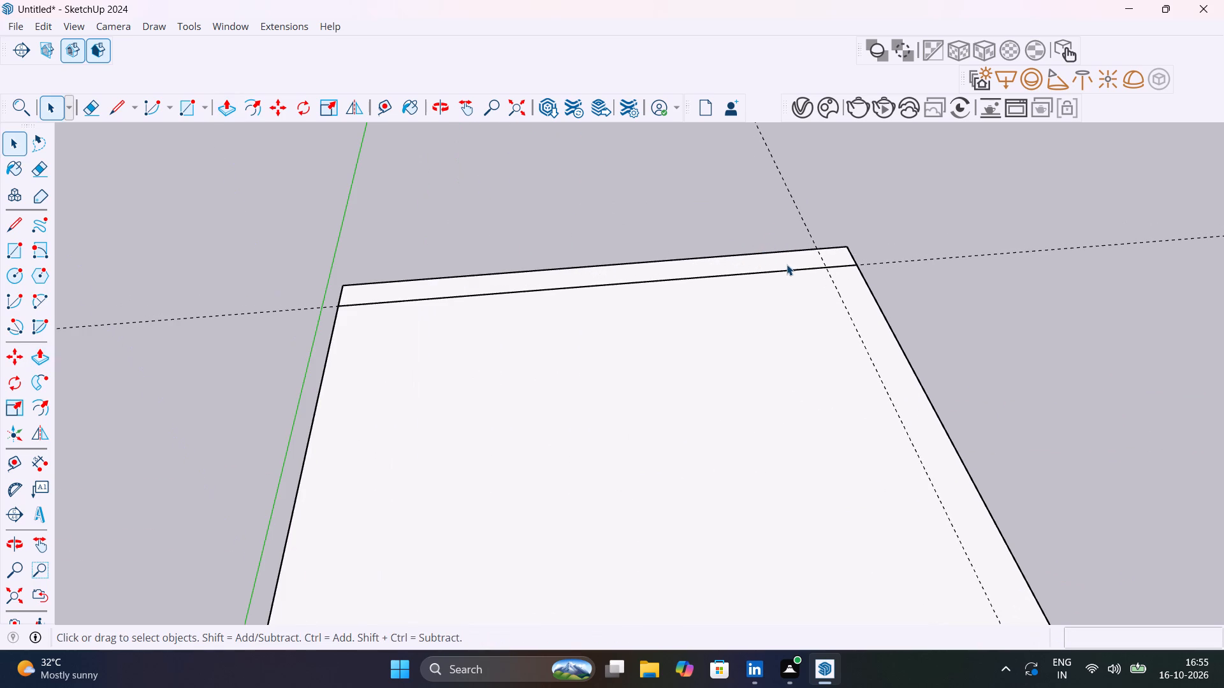
double_click(786, 264)
right_click(785, 264)
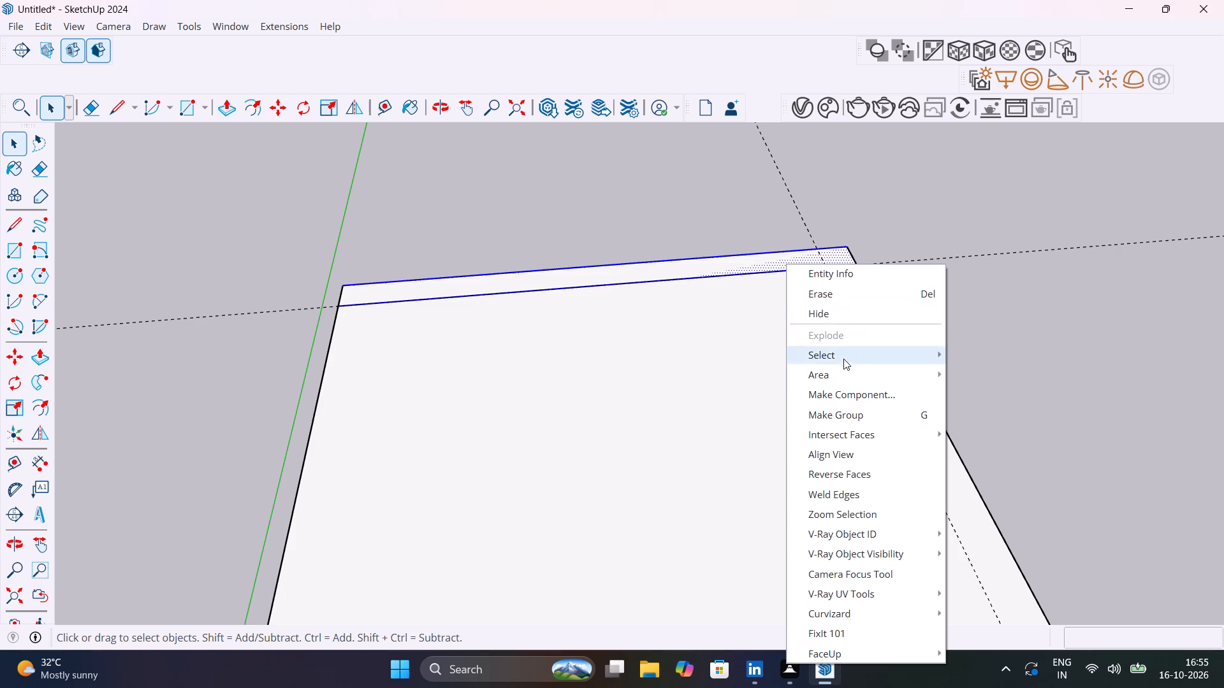
left_click(852, 415)
Extrude the face inside the back strip's group upward 10' to form the back wall.
triple_click(798, 261)
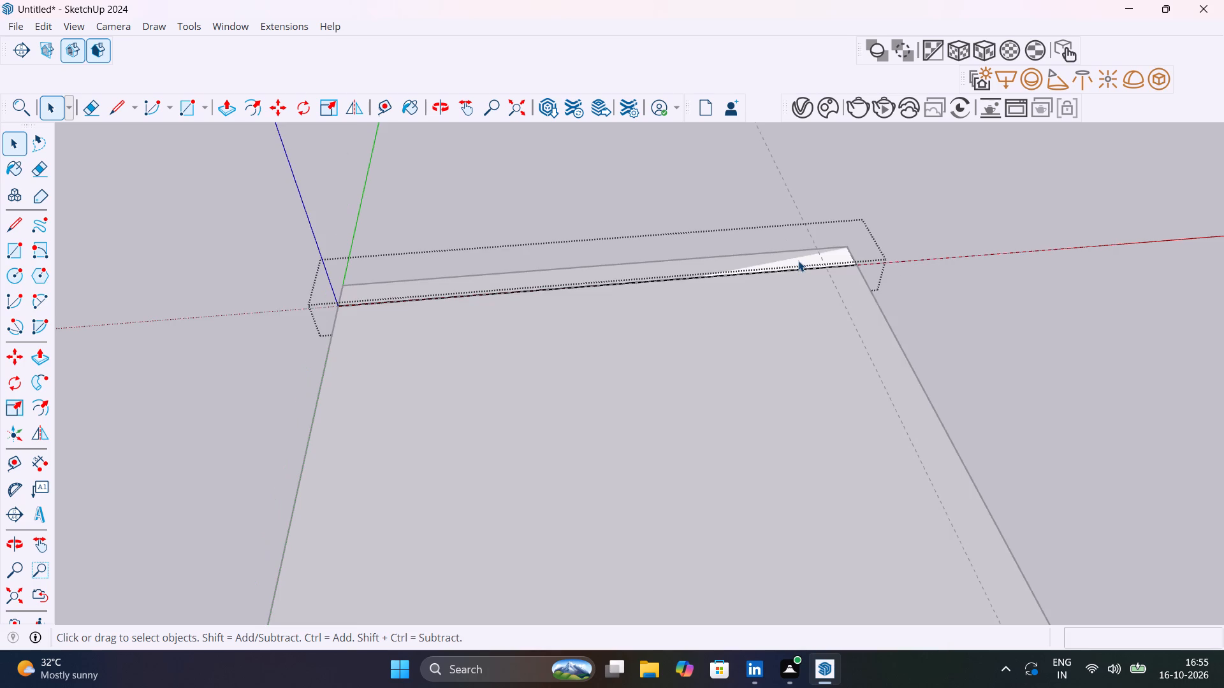
key("p")
left_click(798, 261)
scroll(789, 200, "down", 7)
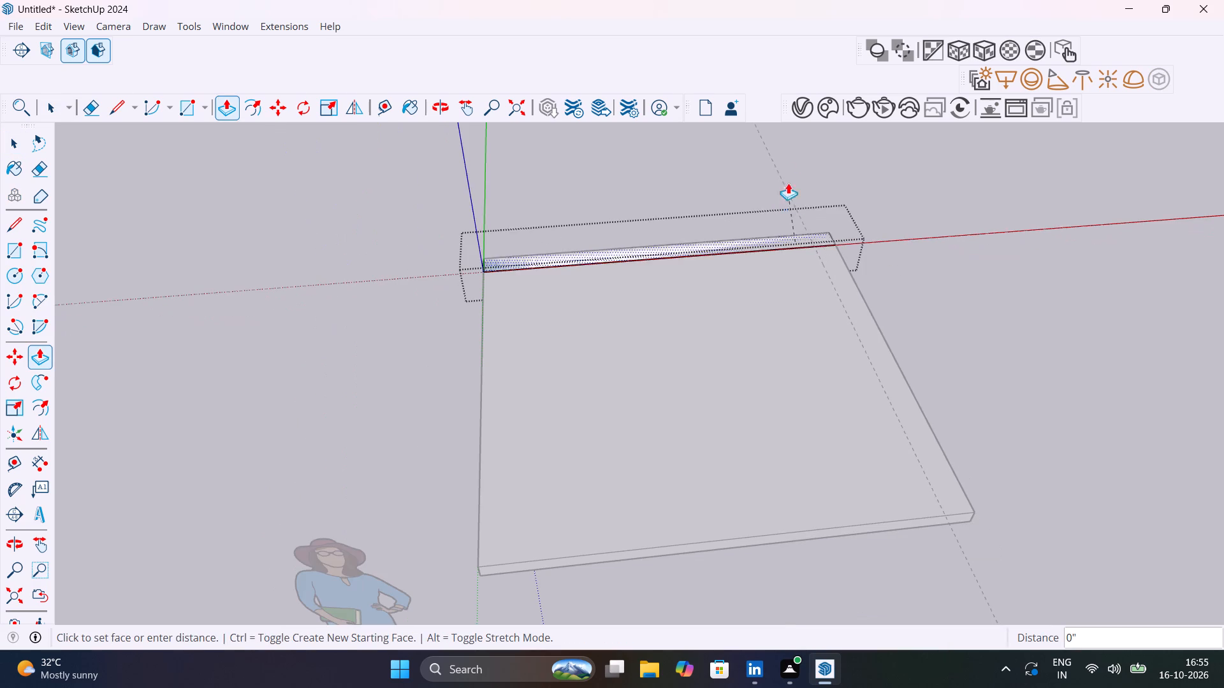
type("10'")
key("Return")
key("space")
left_click(926, 264)
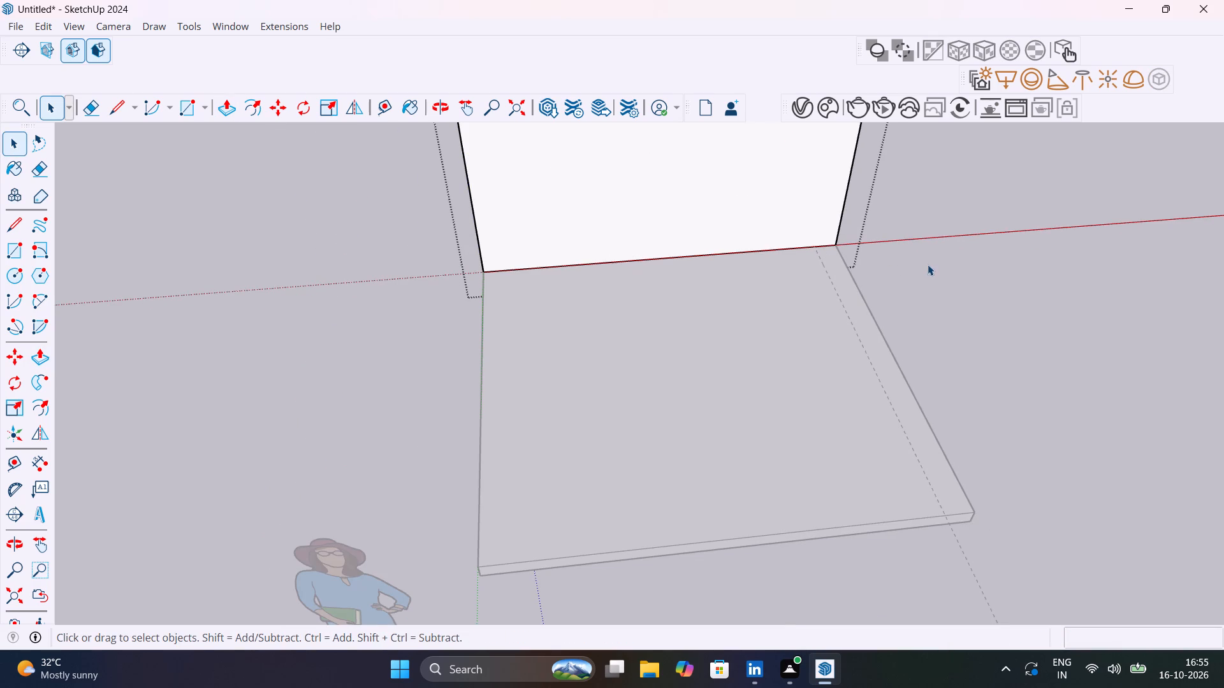
Draw a 9" wide rectangle along the guided side edge, from the back wall to the slab's front corner.
key("r")
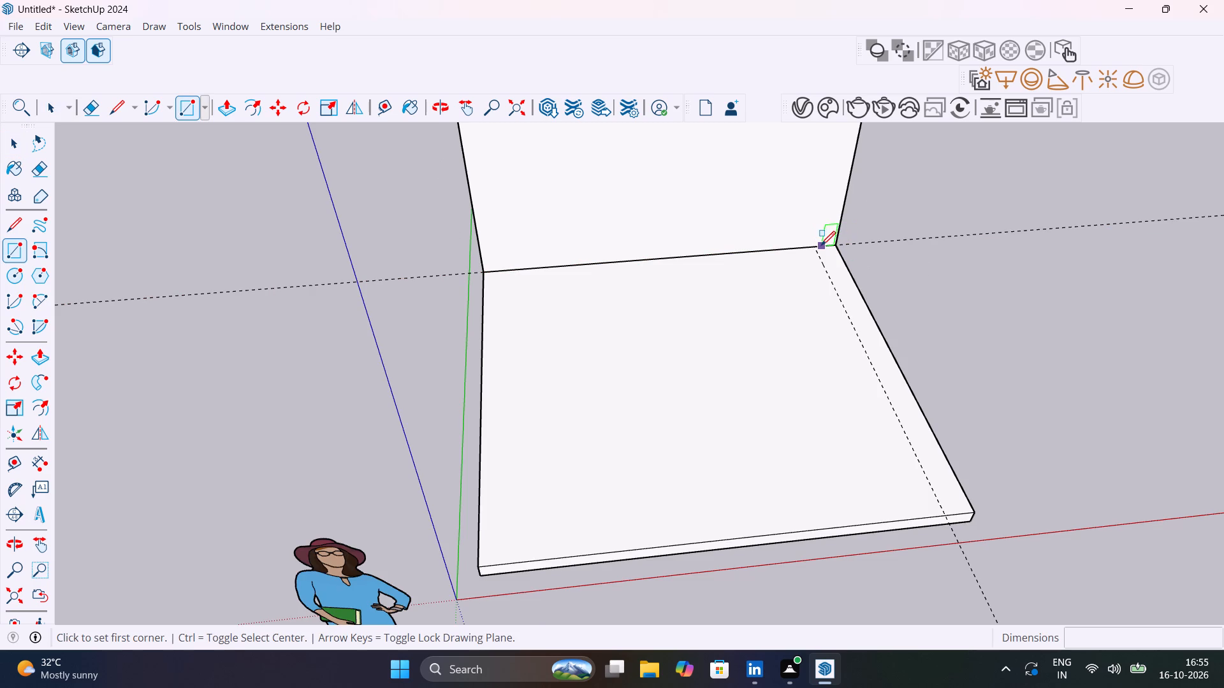
left_click_drag(813, 247, 838, 255)
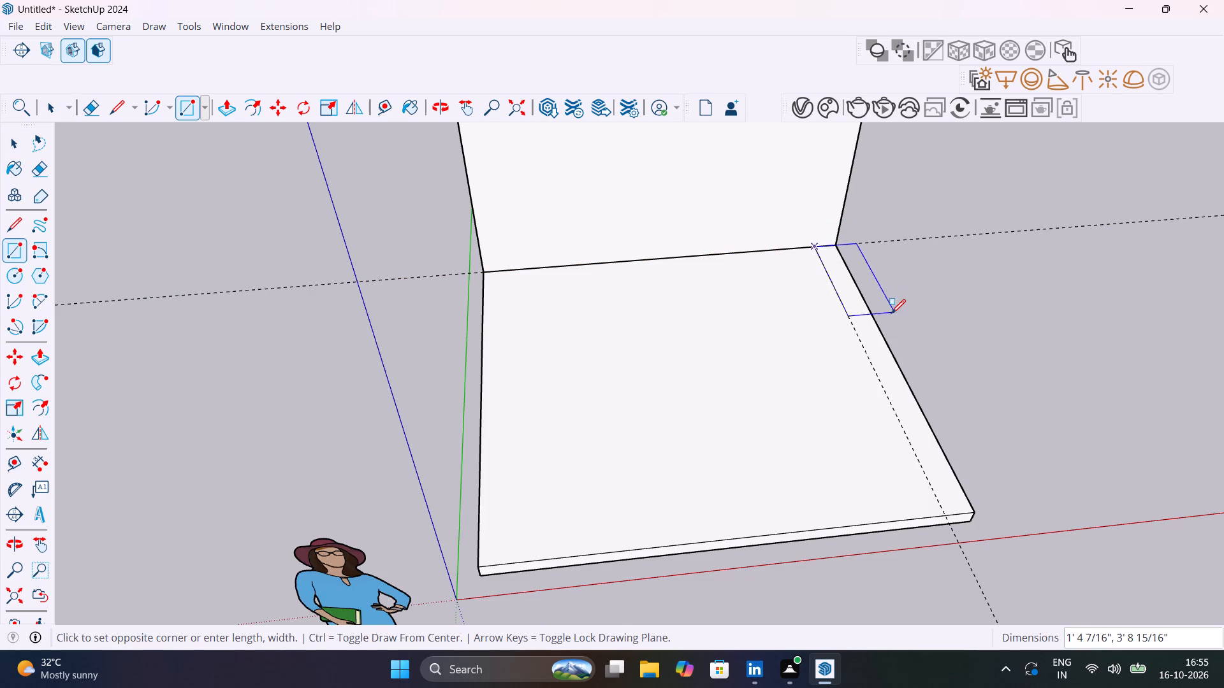
scroll(891, 313, "down", 5)
scroll(932, 439, "up", 9)
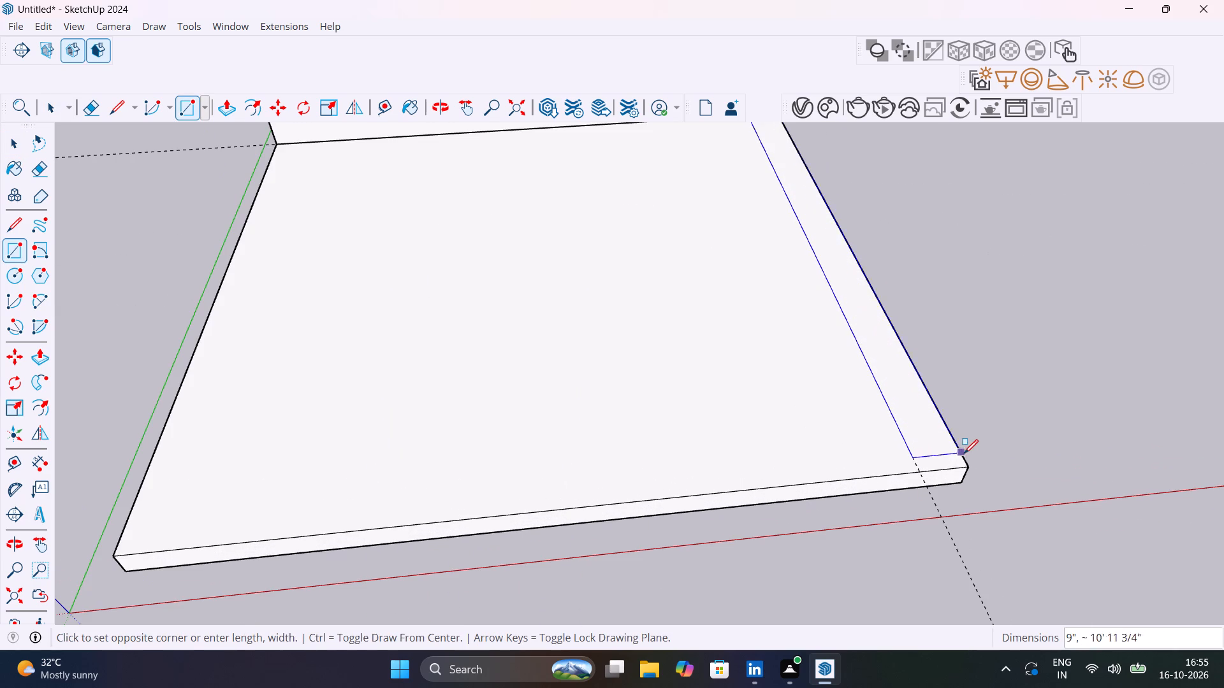
left_click(970, 463)
key("space")
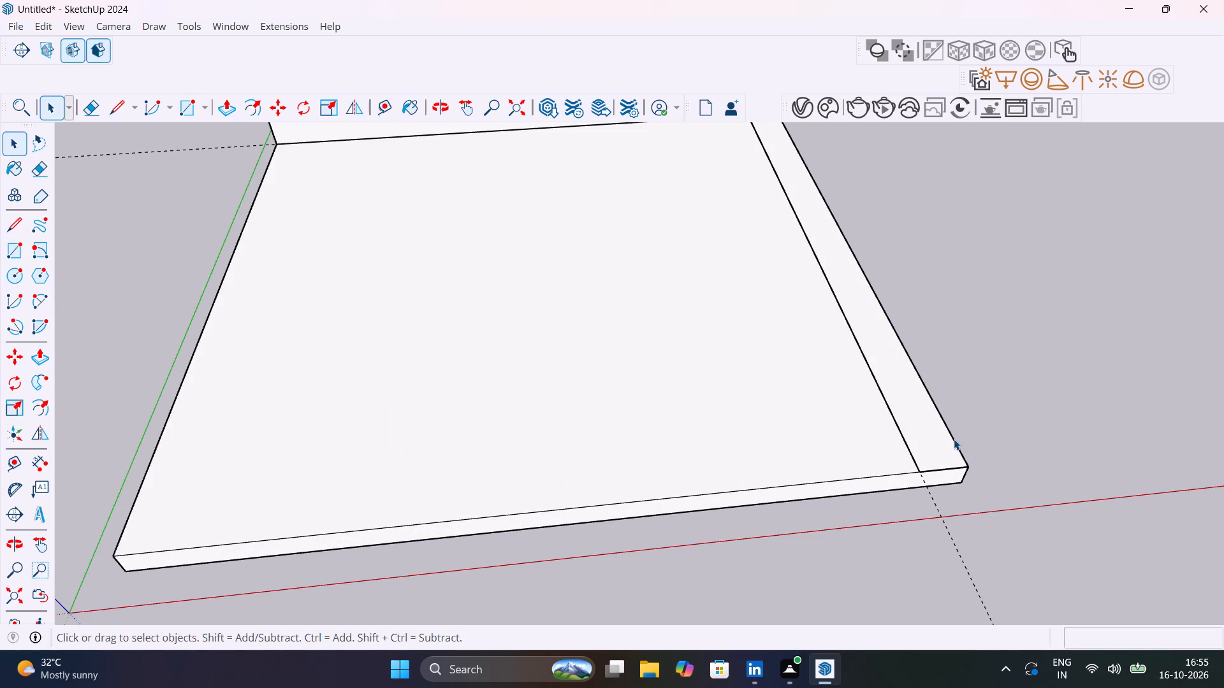
Group the face and edges of the 9" side strip.
type("p")
key("space")
double_click(949, 438)
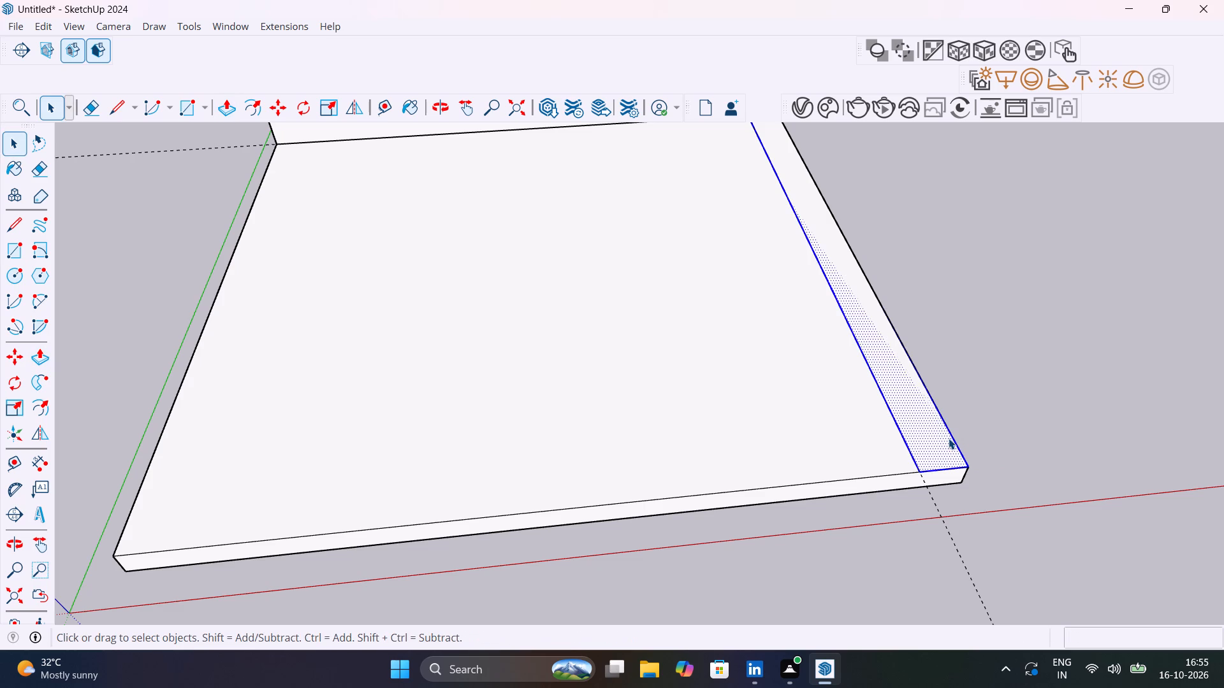
right_click(937, 435)
left_click(1030, 187)
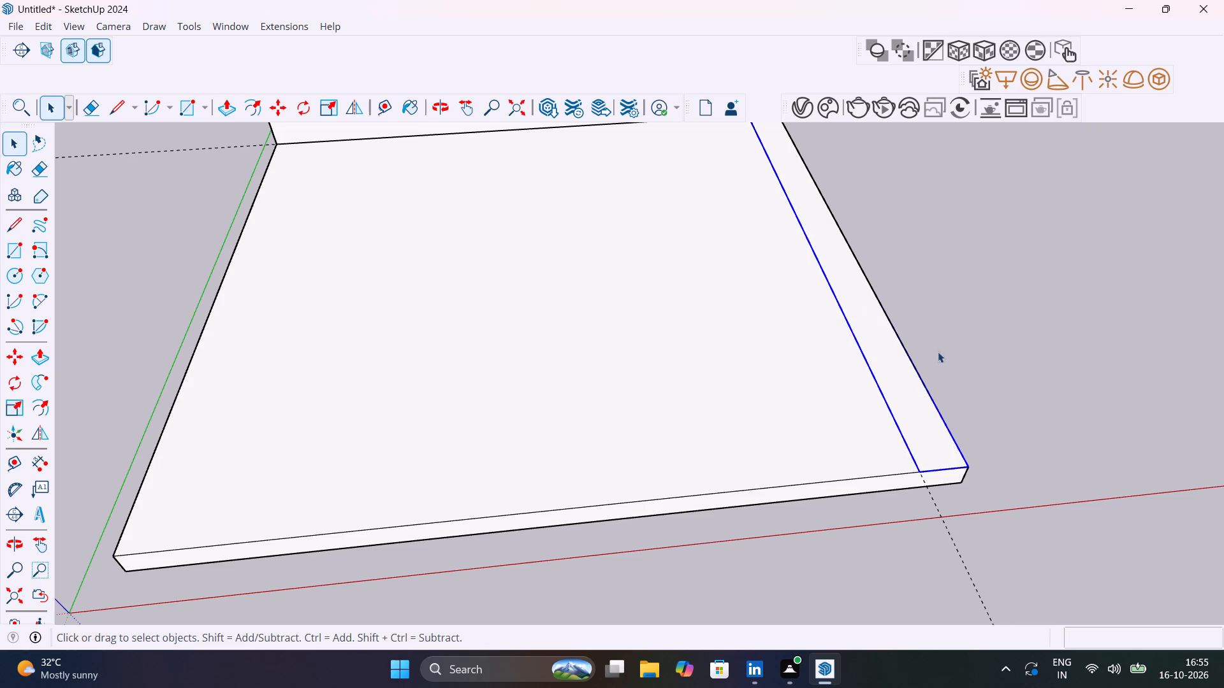
Extrude the face inside the side strip's group upward 10', level with the top of the back wall.
double_click(918, 393)
key("p")
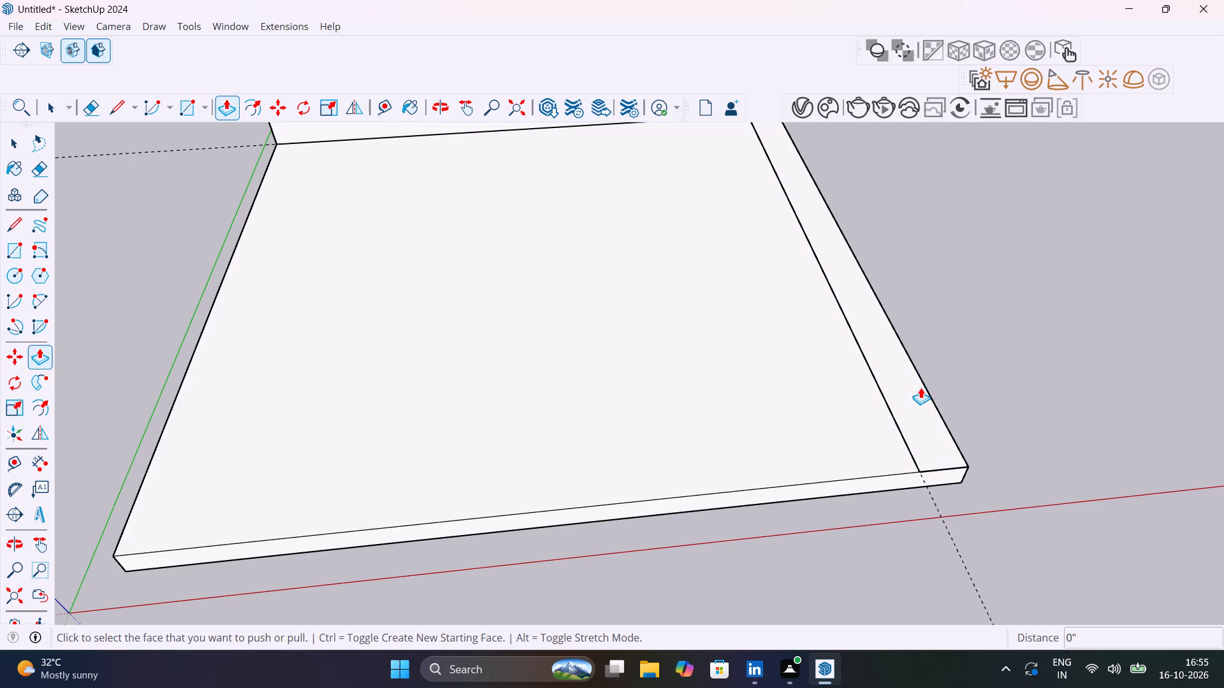
left_click(921, 387)
key("space")
triple_click(890, 370)
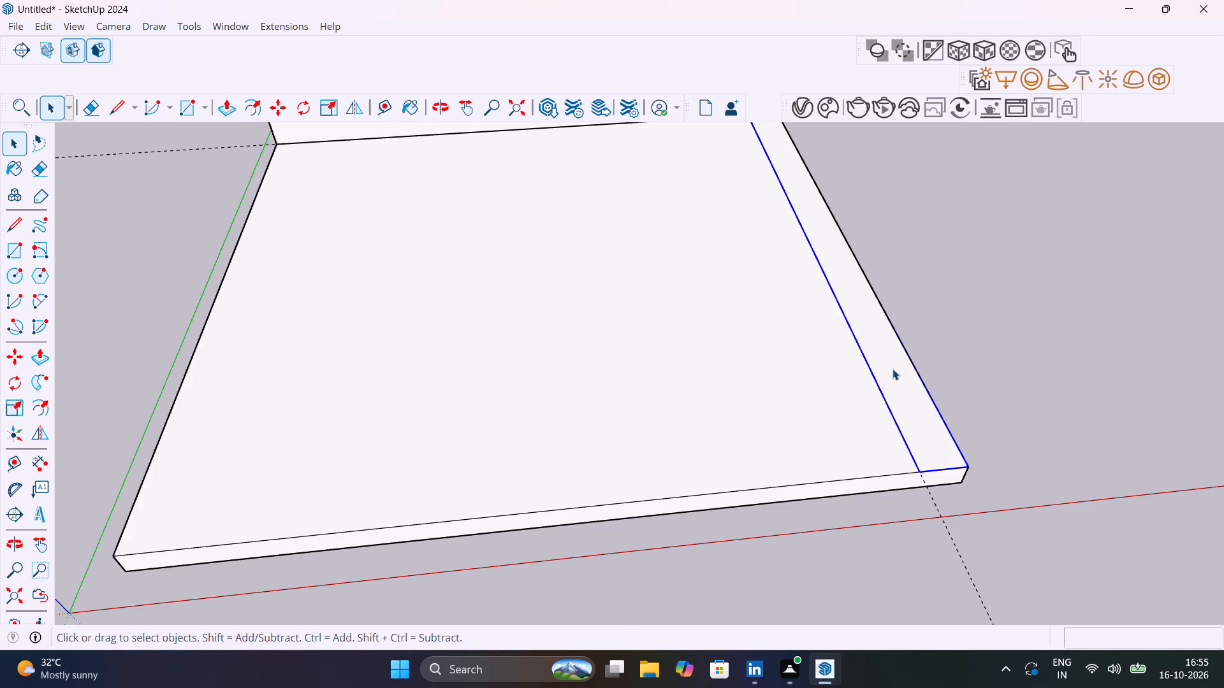
left_click(892, 369)
key("p")
left_click(892, 369)
scroll(899, 352, "down", 19)
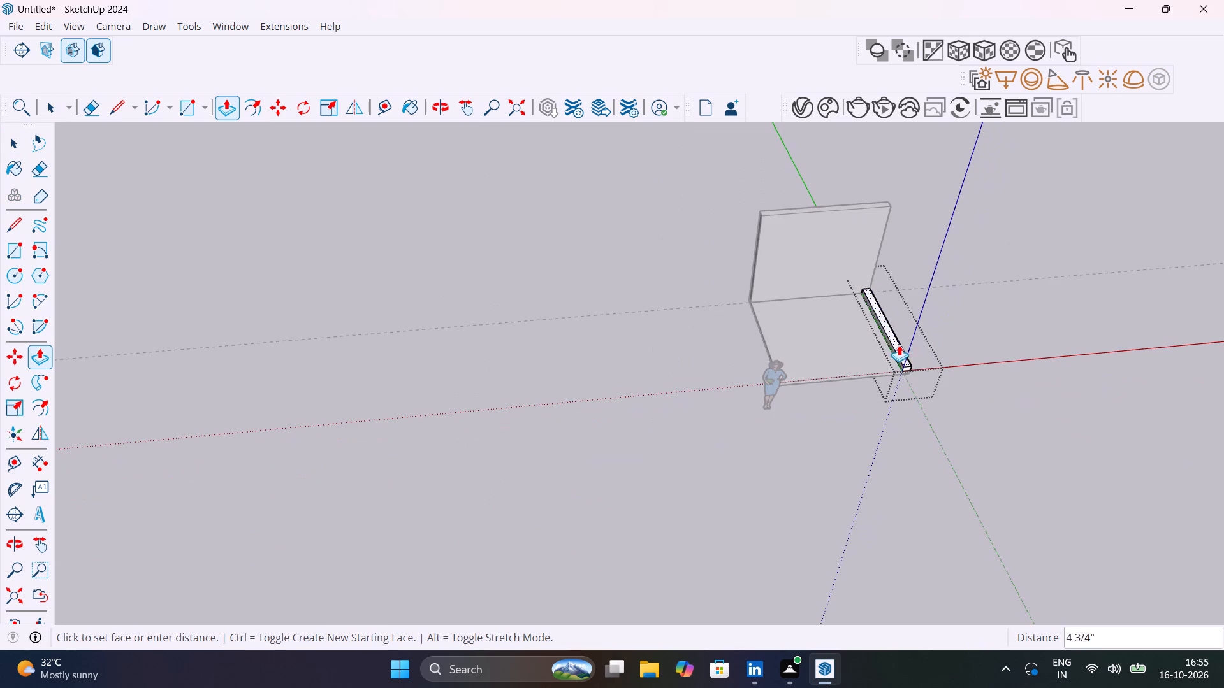
left_click(766, 213)
key("space")
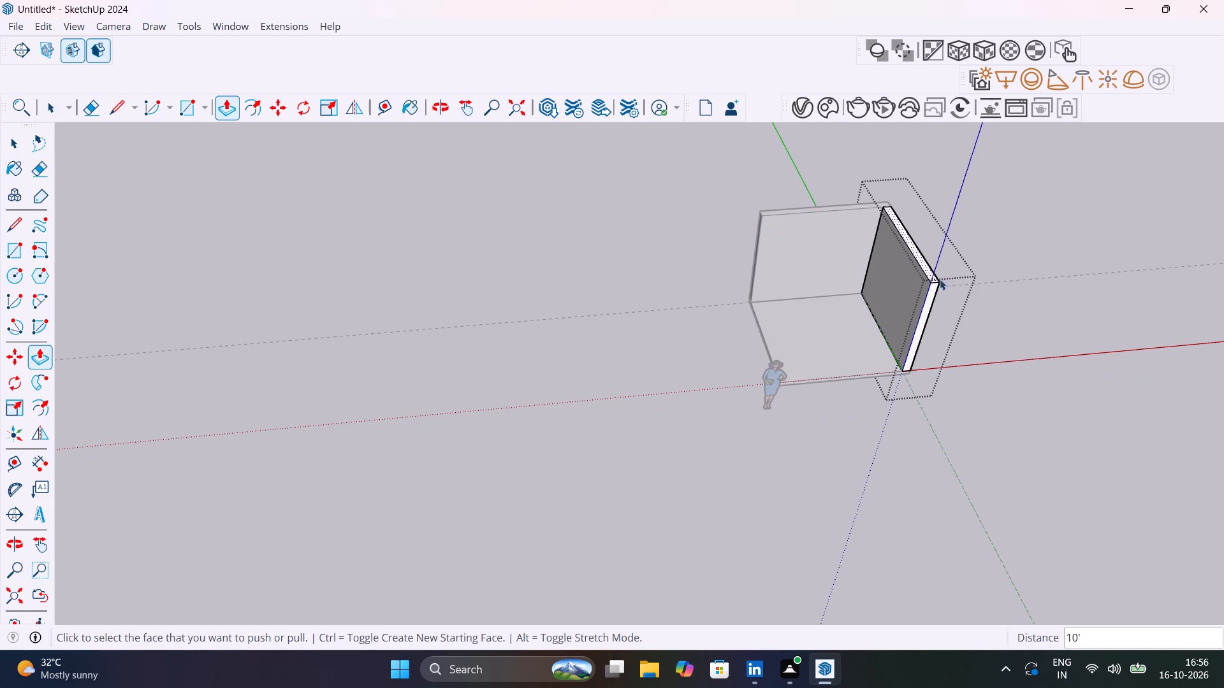
left_click(1040, 265)
Place a guide on the floor parallel to the back wall, 1'6" out from the wall's base edge.
scroll(940, 266, "up", 8)
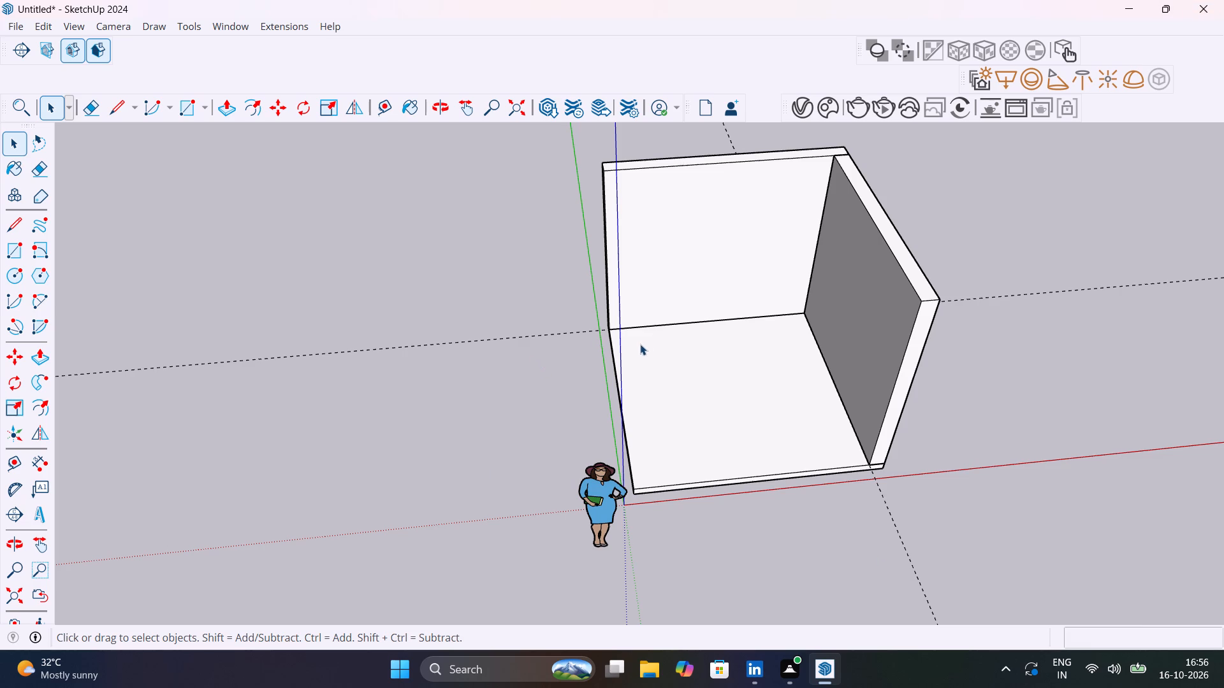
scroll(641, 343, "up", 8)
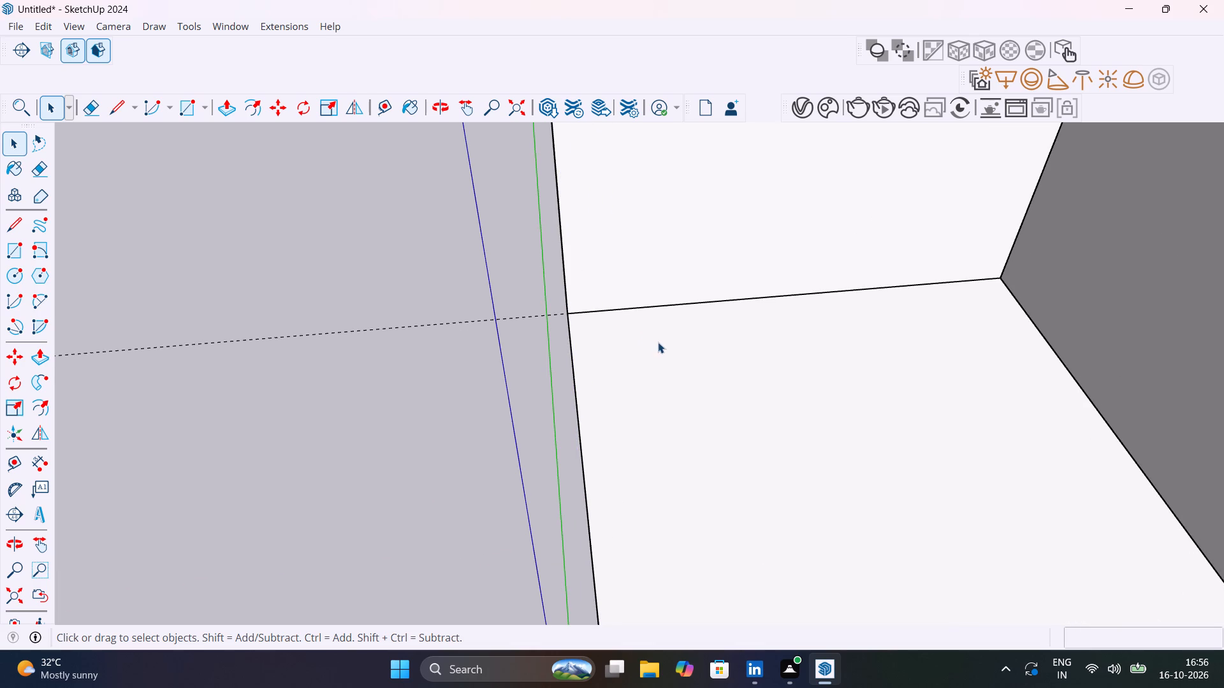
middle_click_drag(601, 319, 602, 320)
middle_click_drag(602, 320, 782, 502)
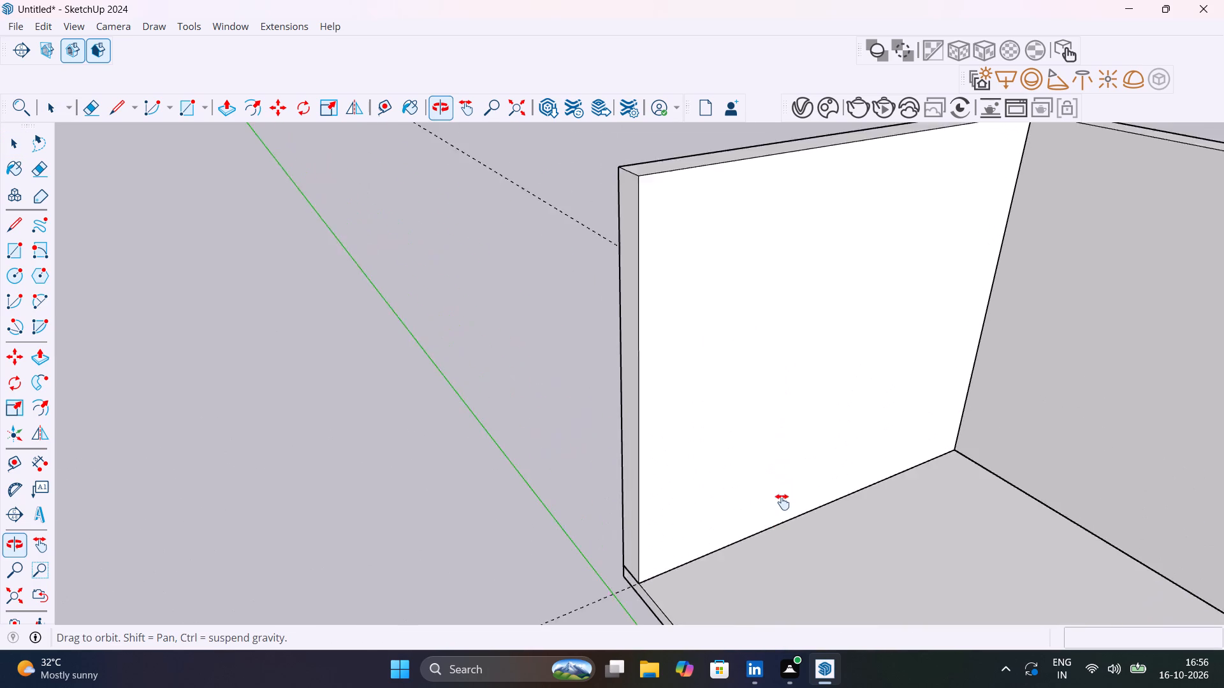
middle_click_drag(782, 502, 757, 481)
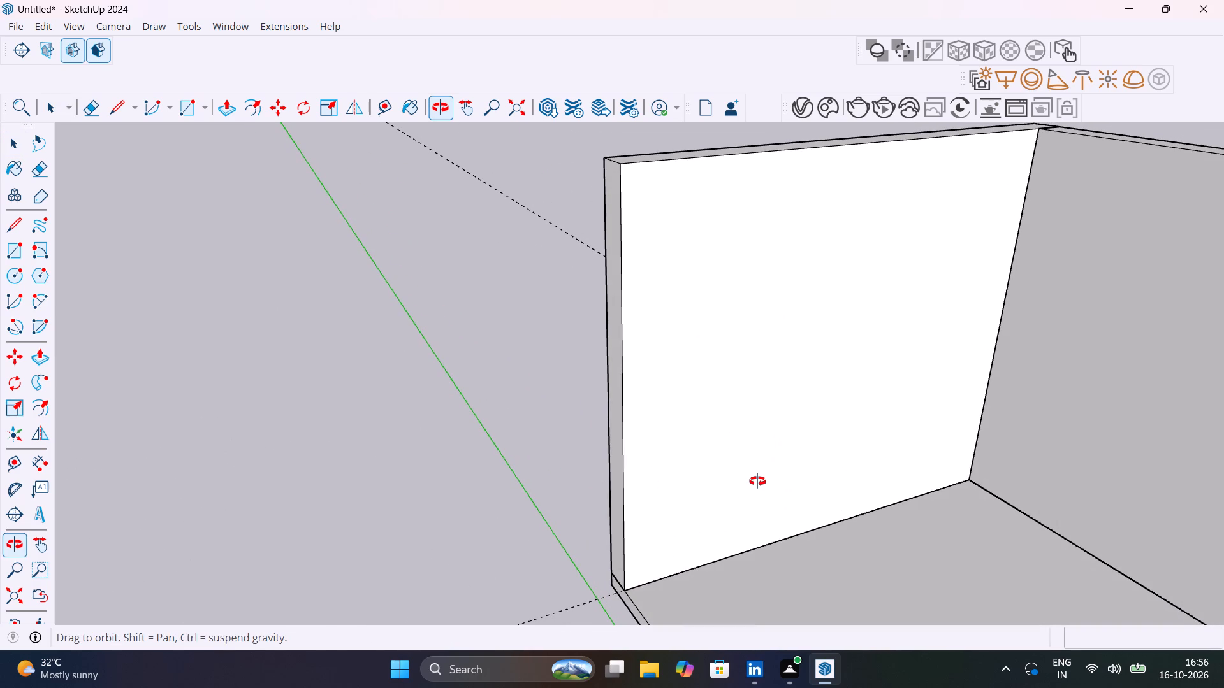
middle_click_drag(757, 481, 704, 495)
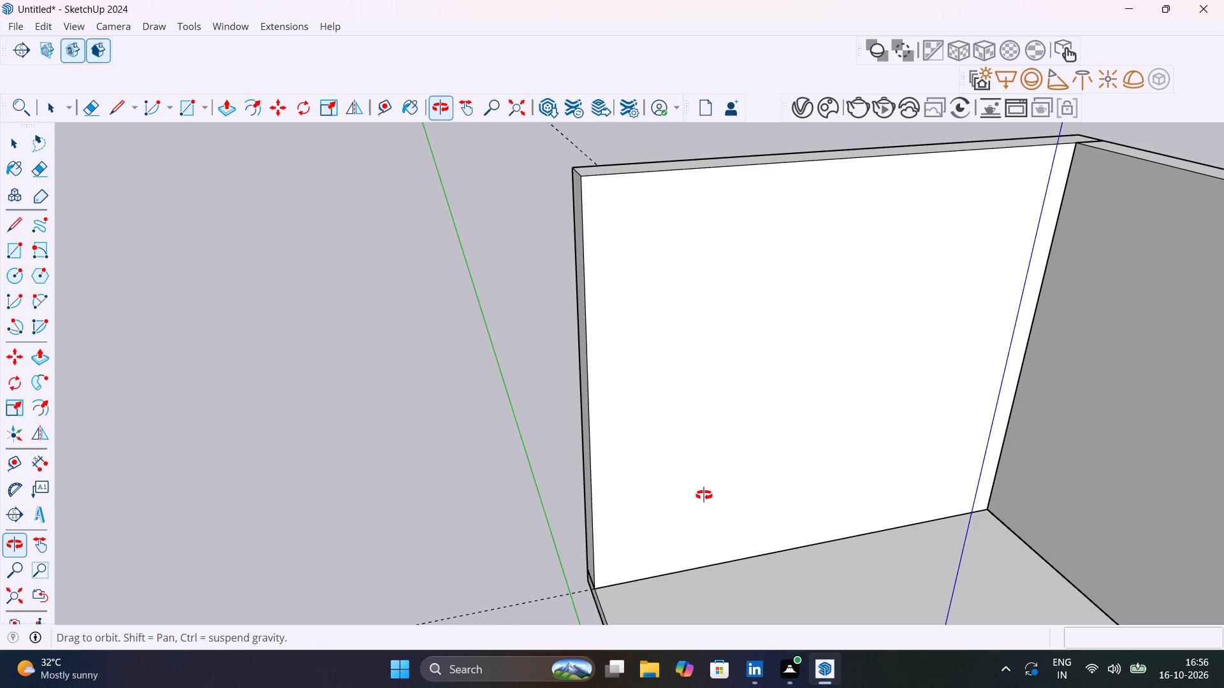
middle_click_drag(704, 495, 704, 466)
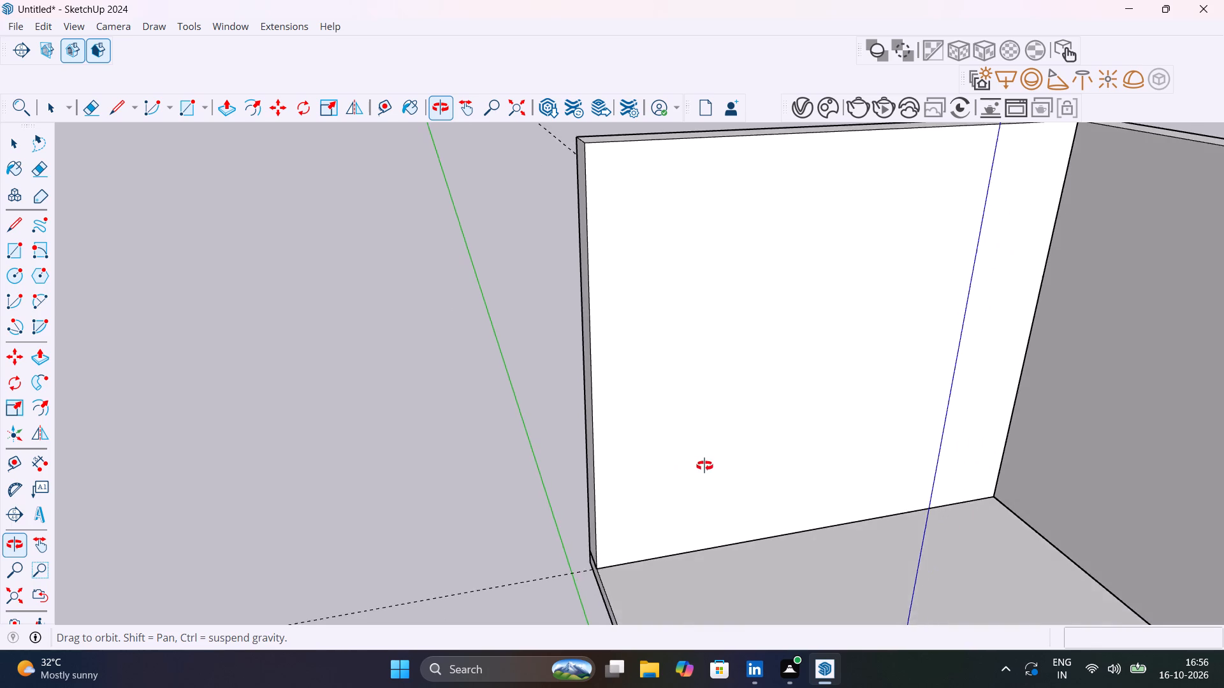
middle_click_drag(704, 466, 614, 444)
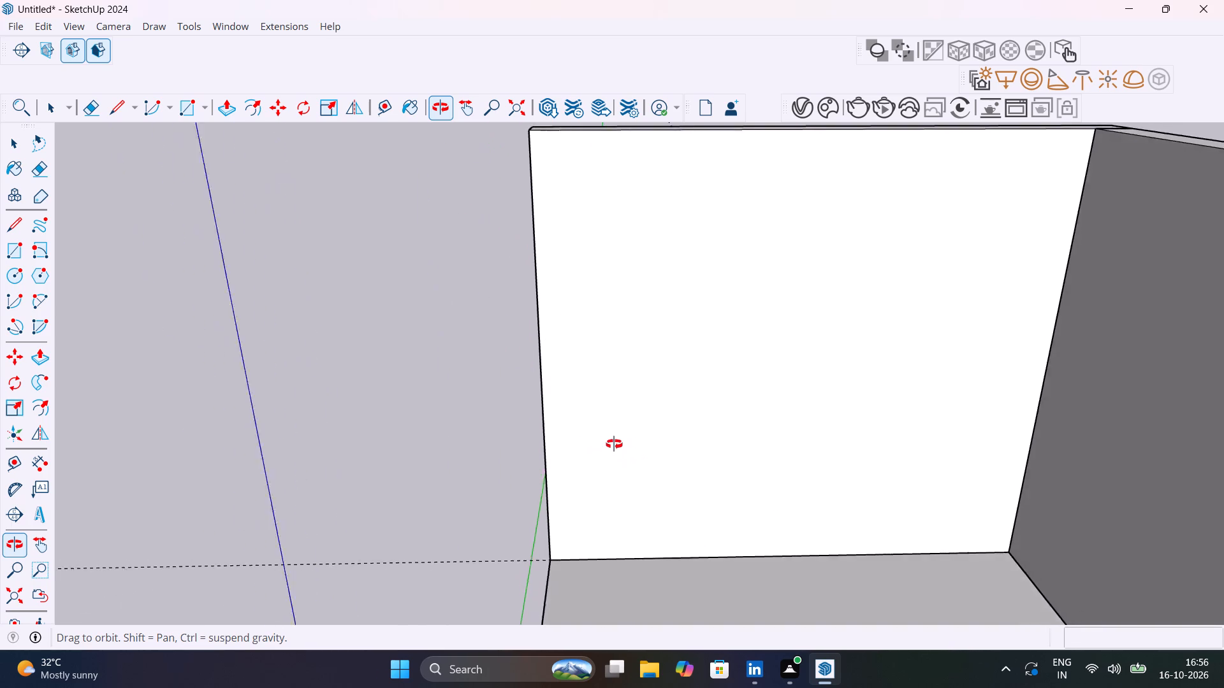
middle_click_drag(614, 444, 774, 457)
key("t")
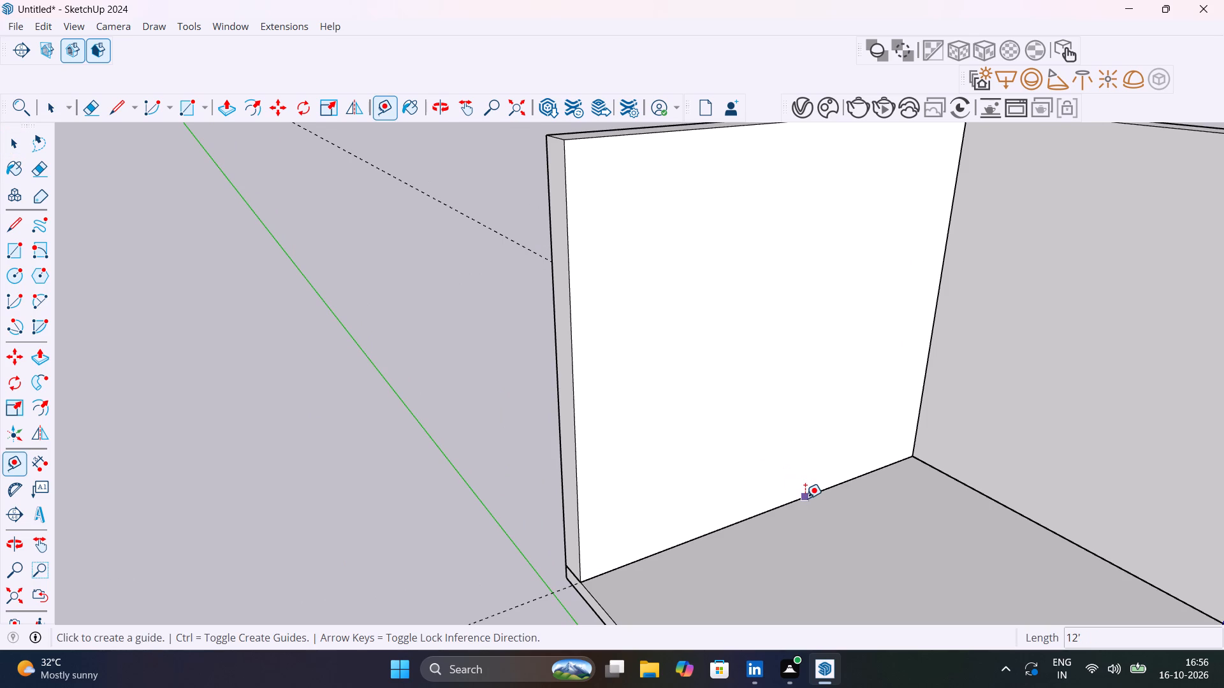
left_click(803, 498)
key("1")
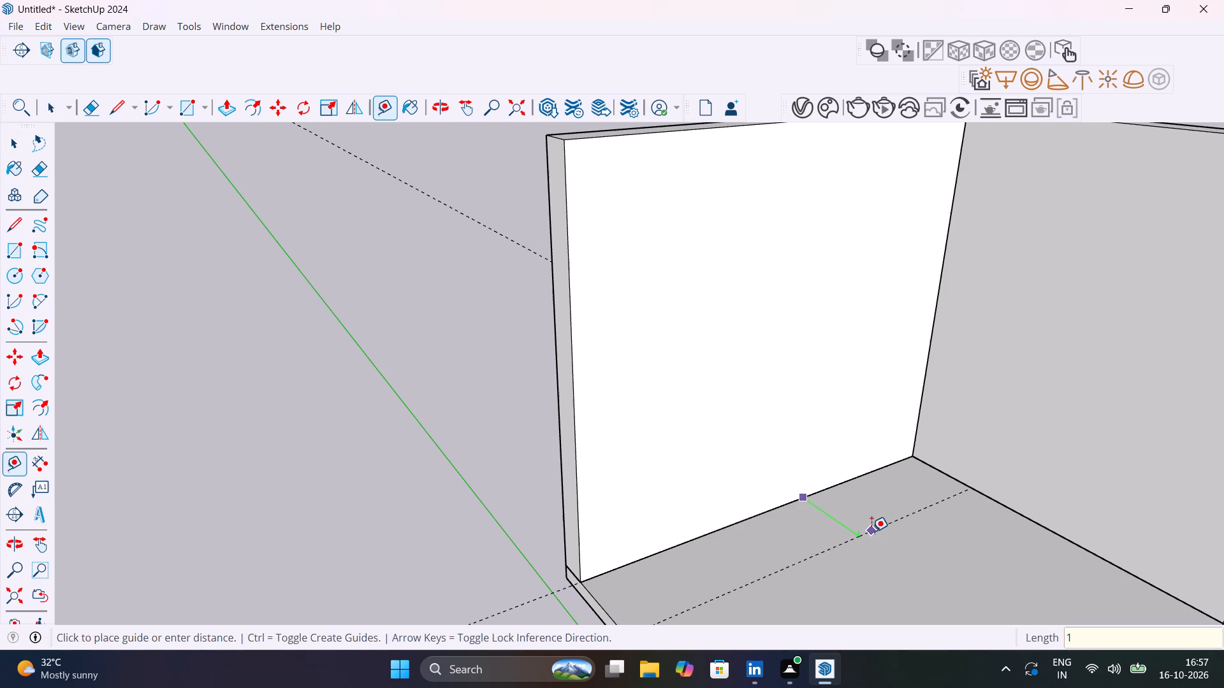
type("'6\"")
key("Return")
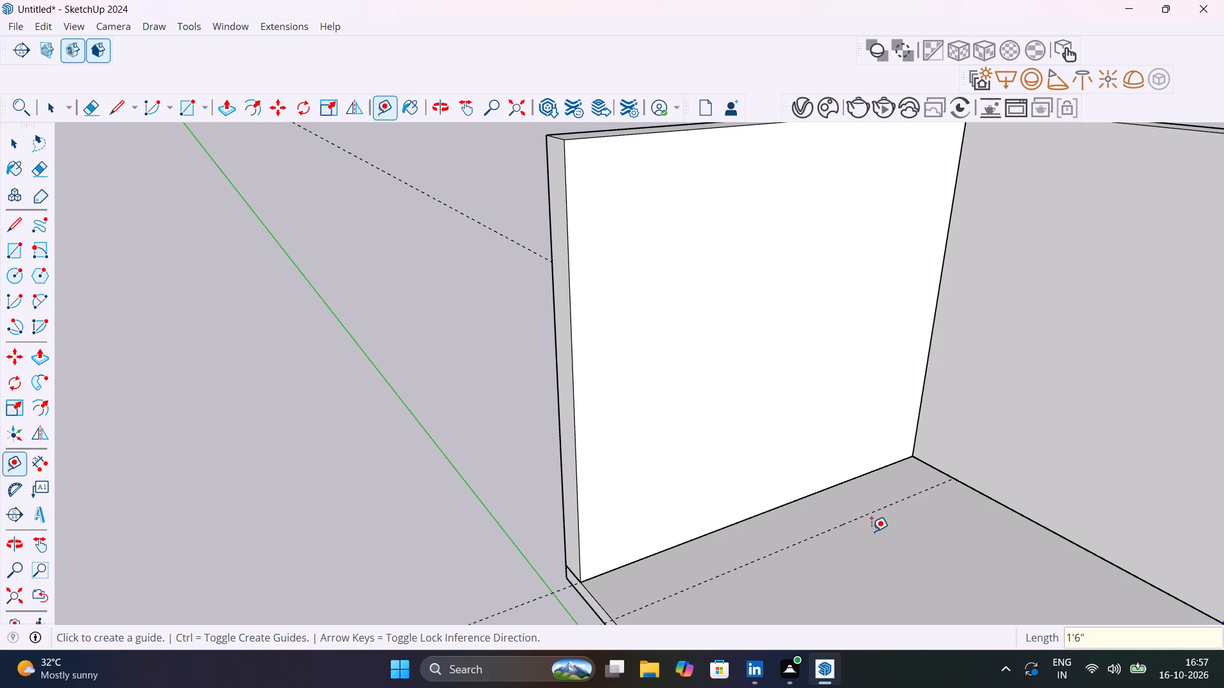
Set the floor guide's distance from the back wall's base edge to 2'.
type("2'")
key("Return")
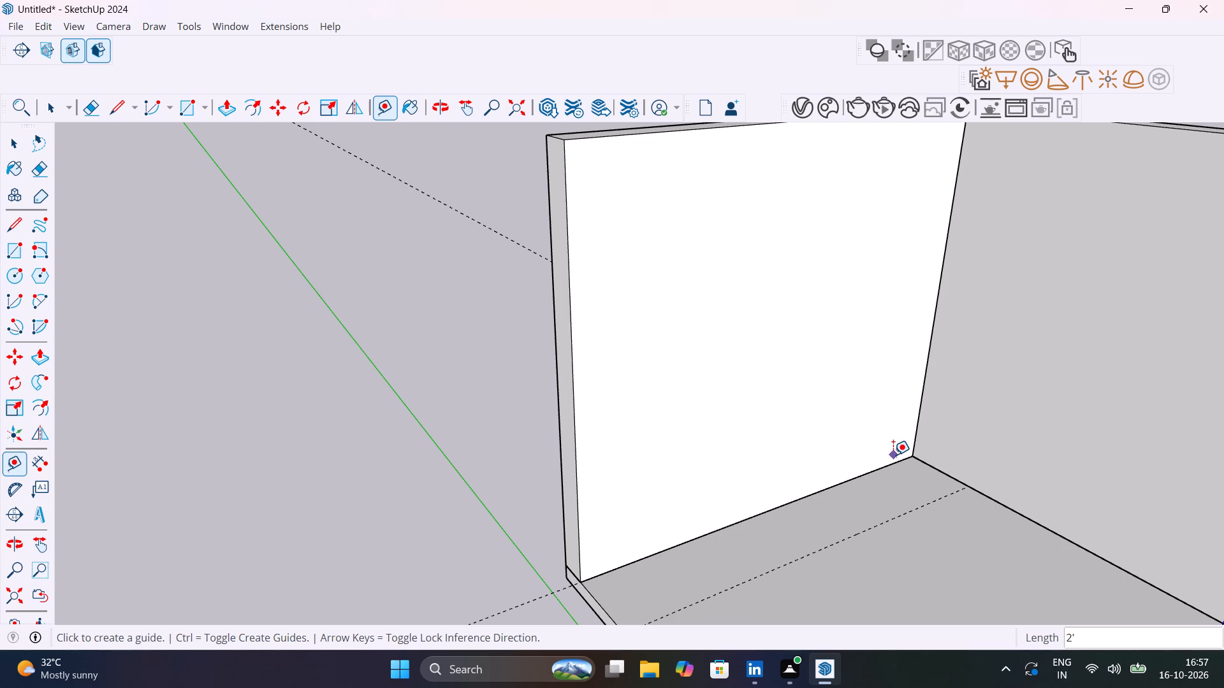
Draw a rectangle about 10'4" by 2' on the floor, from the guide's end at the side wall to the back wall's base edge.
scroll(871, 496, "down", 5)
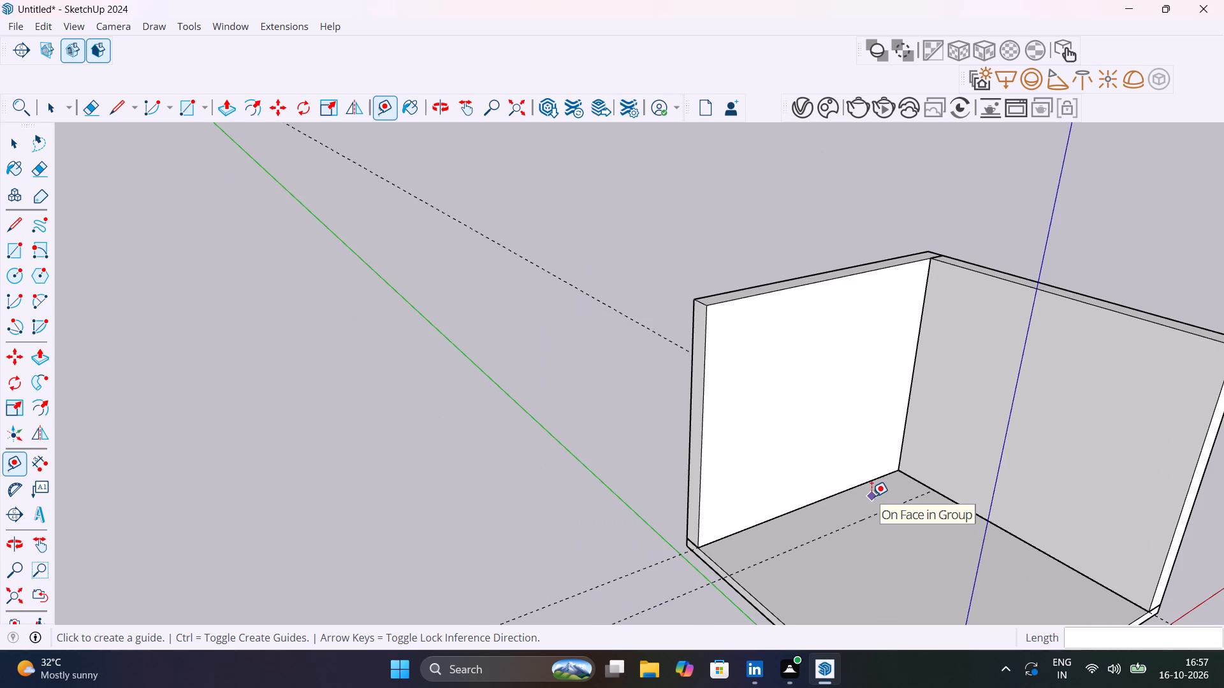
key("r")
left_click(932, 490)
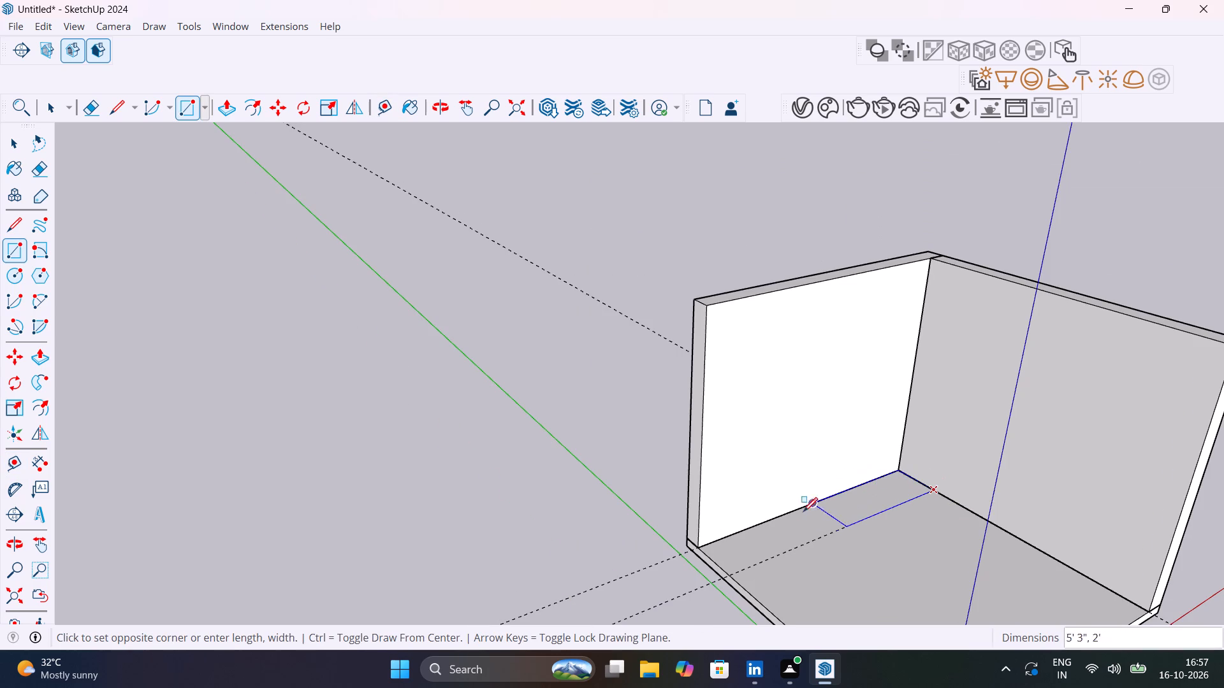
left_click(717, 542)
Extrude the floor rectangle upward by 1', and revise the height to 1'6".
scroll(819, 543, "up", 4)
key("space")
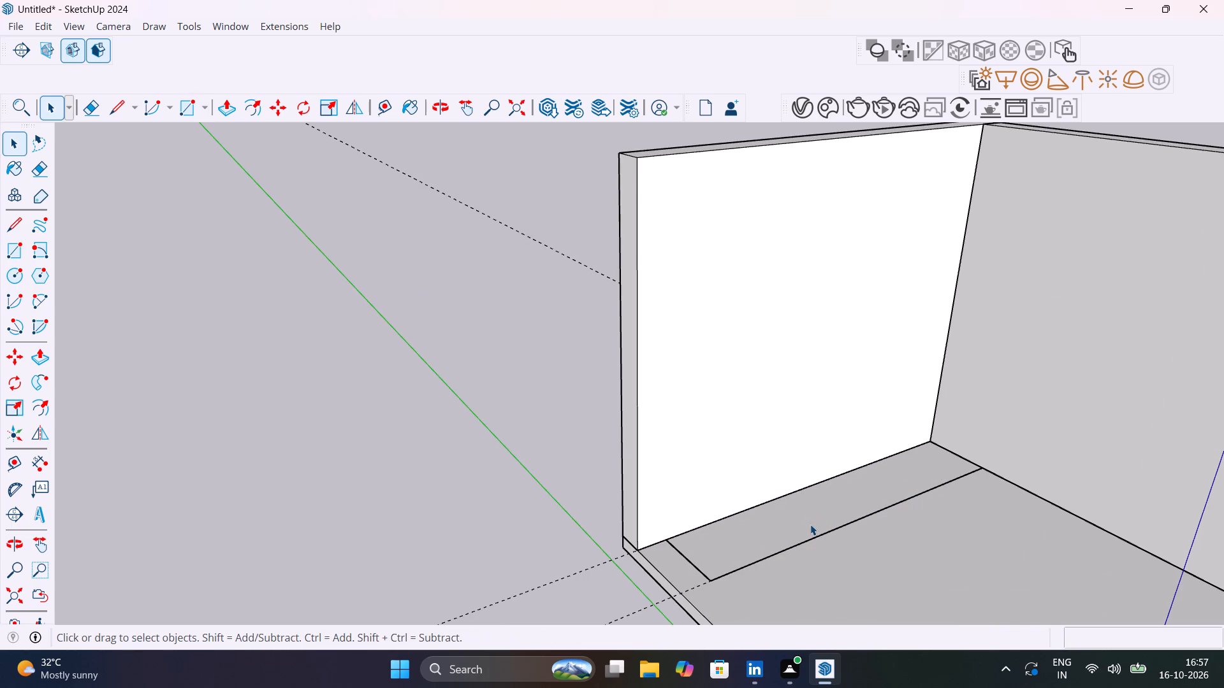
left_click(810, 524)
key("p")
left_click(810, 522)
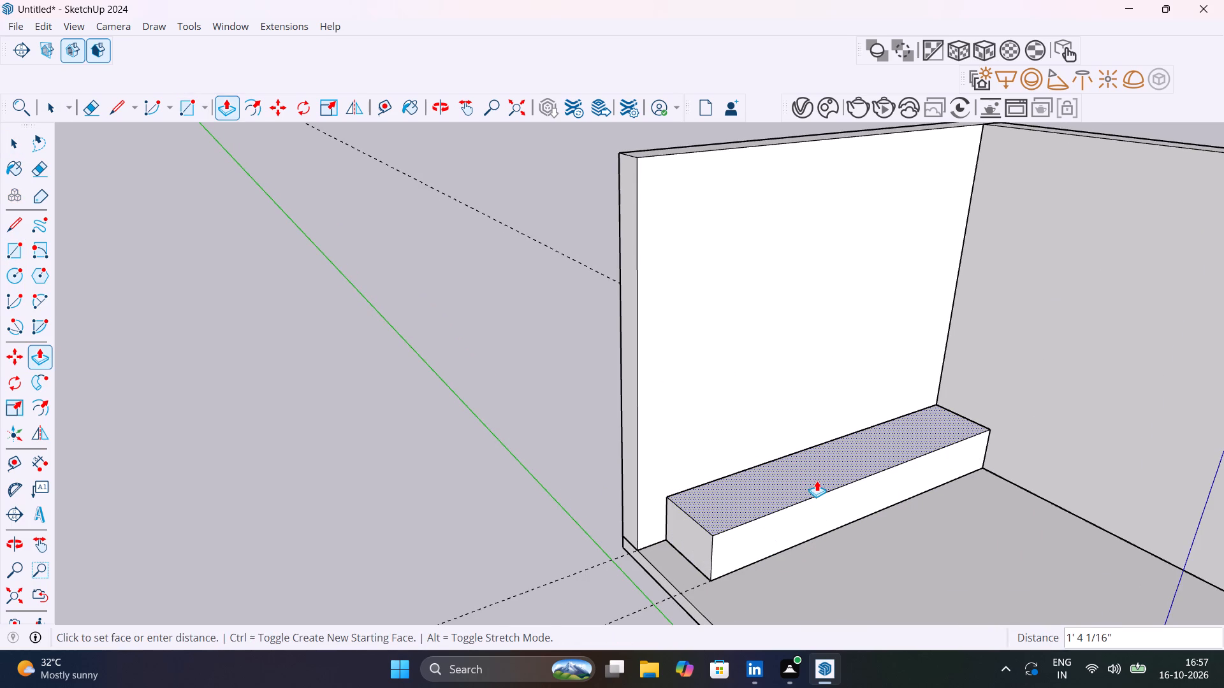
type("1'")
key("Return")
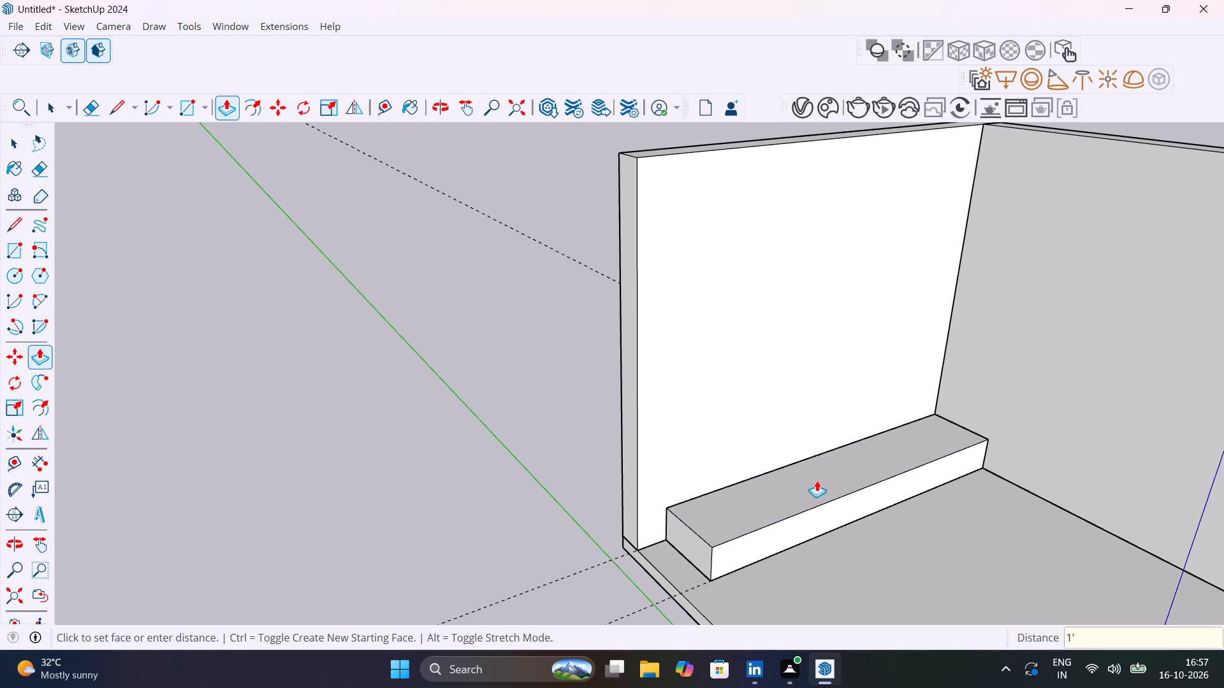
type("1'6\"")
key("Return")
Delete the human scale figure standing in front of the room.
scroll(730, 519, "down", 7)
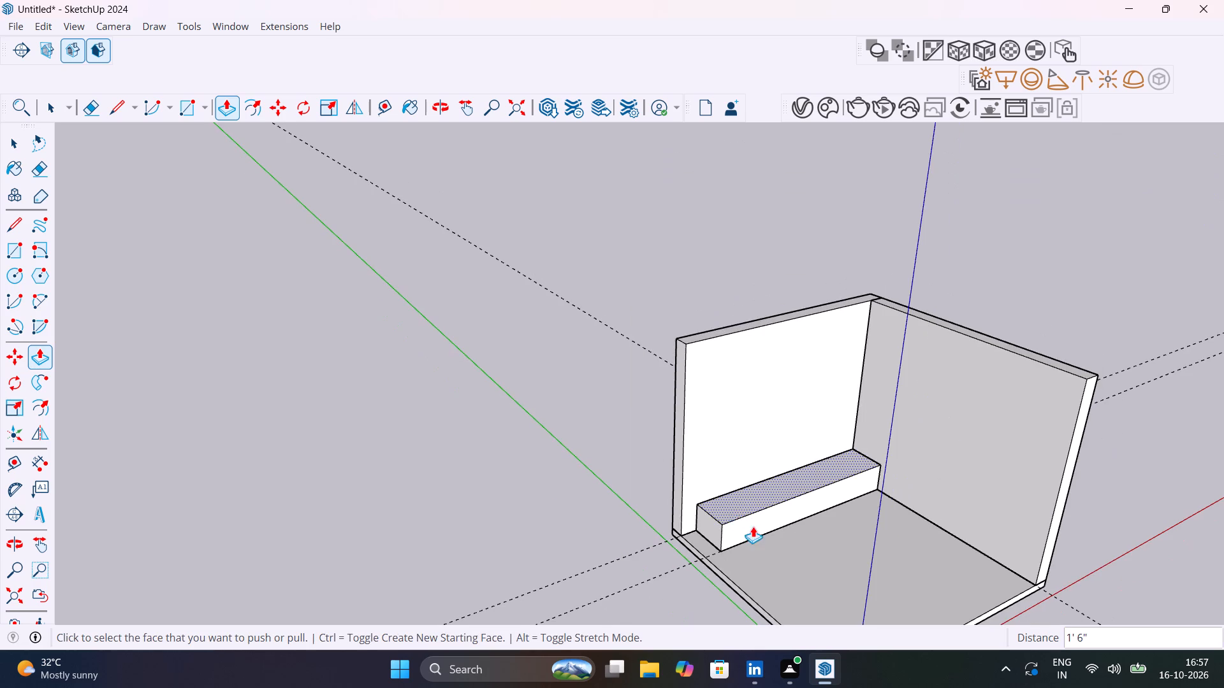
middle_click_drag(661, 436, 643, 412)
middle_click_drag(749, 526, 675, 472)
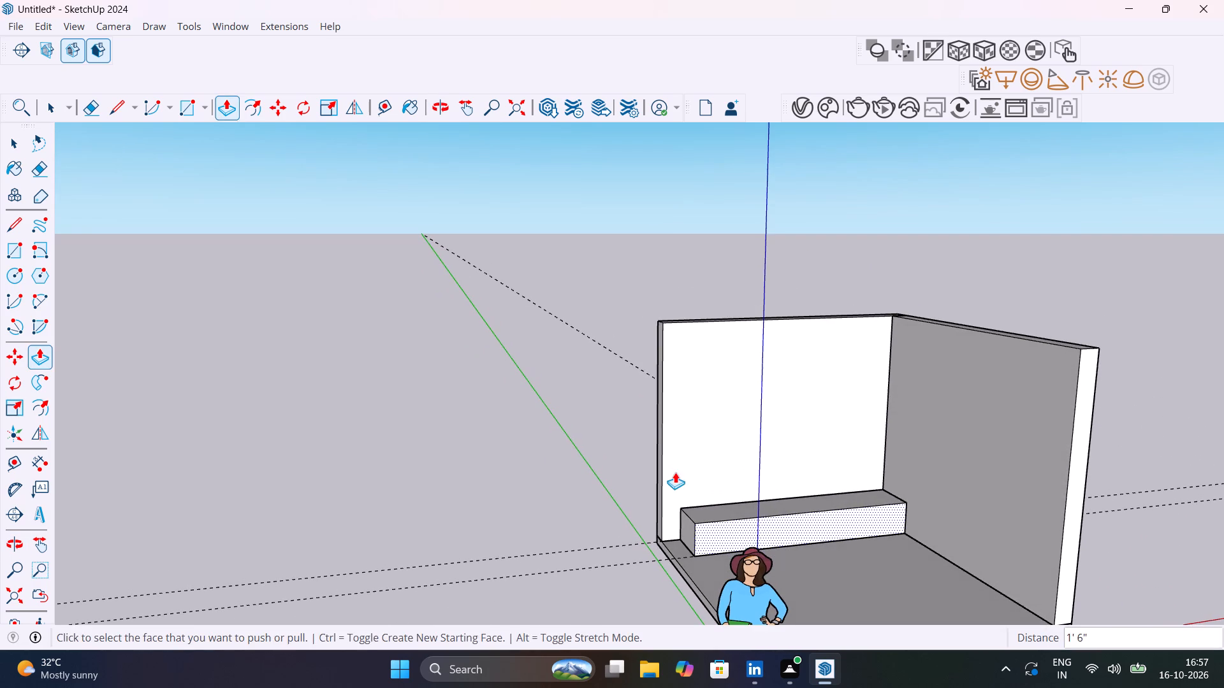
key("space")
left_click(747, 589)
key("Delete")
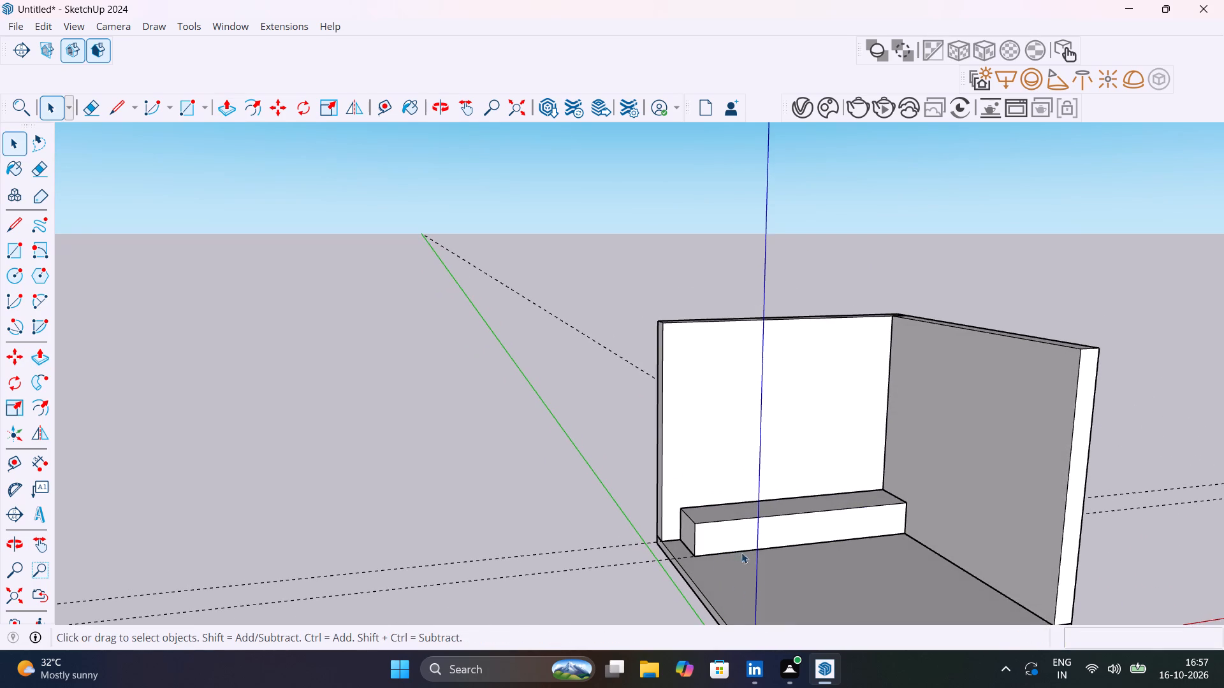
Group all faces and edges of the long box along the back wall.
scroll(723, 550, "up", 8)
middle_click_drag(731, 543, 805, 566)
scroll(746, 527, "up", 4)
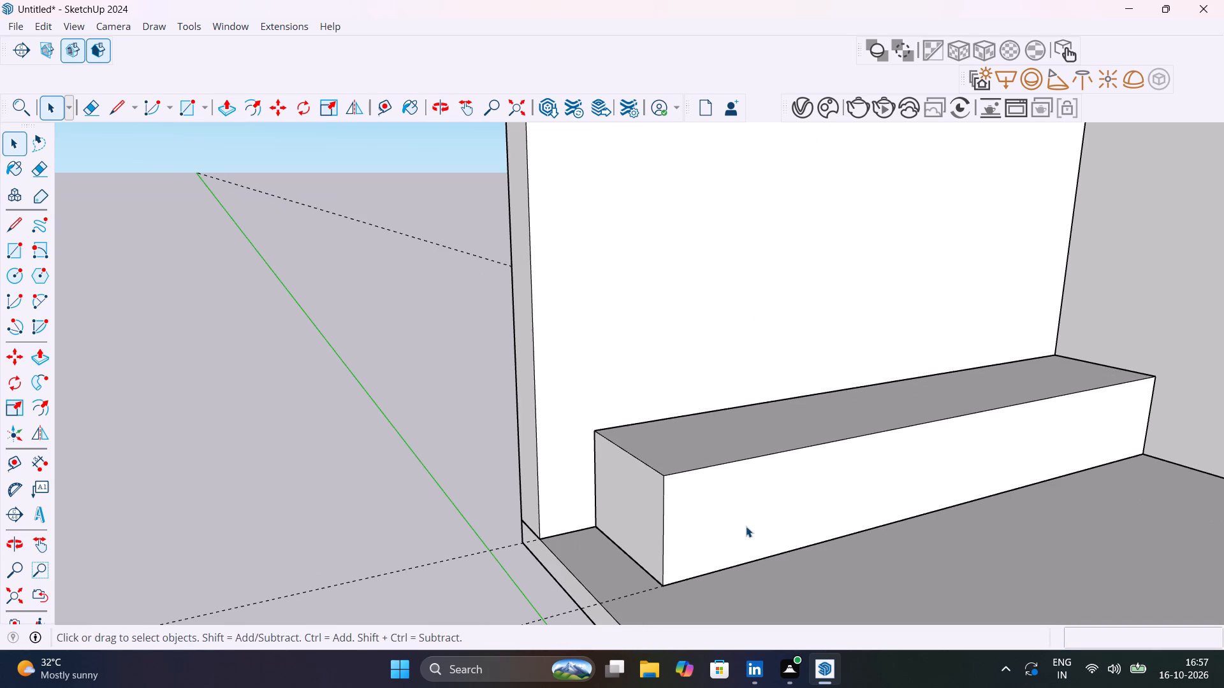
triple_click(746, 526)
double_click(746, 526)
right_click(746, 526)
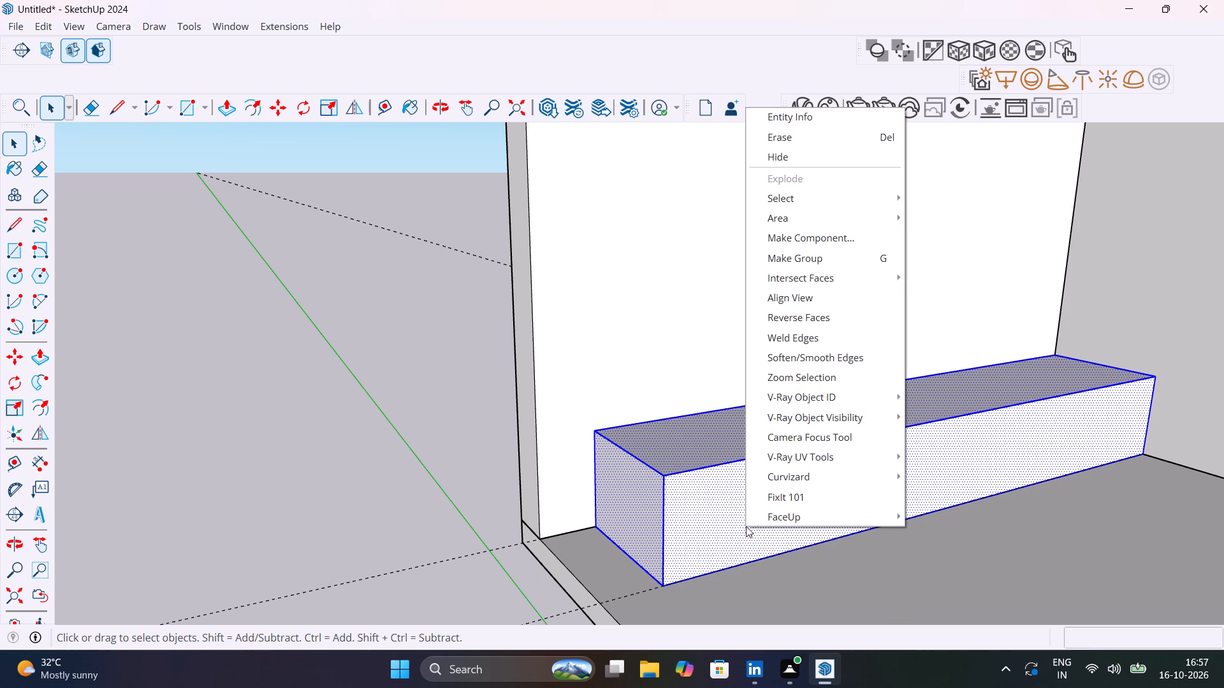
left_click(815, 261)
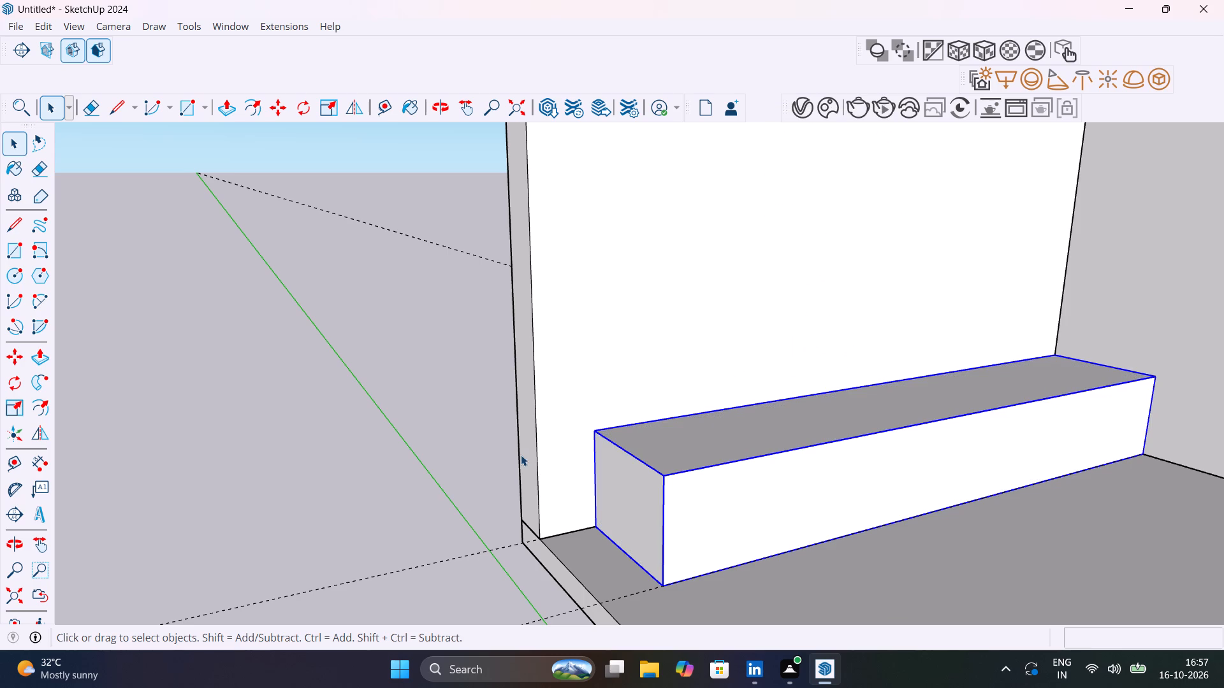
left_click(514, 452)
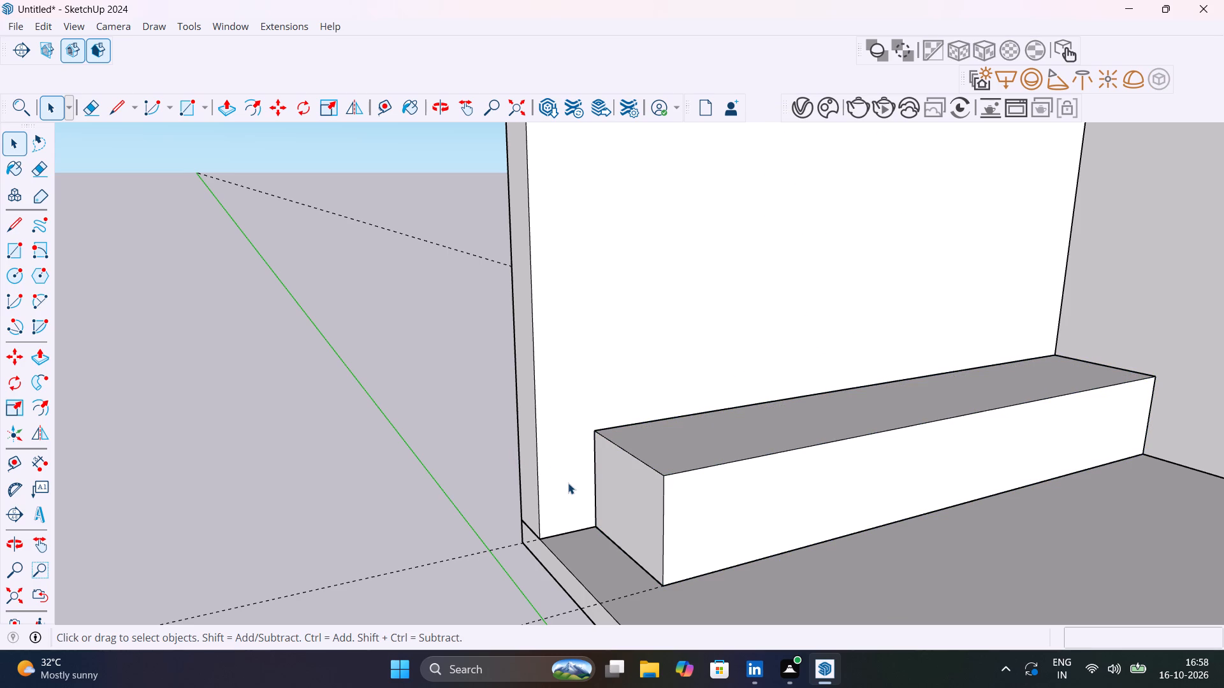
Move the grouped box 1' straight up along the vertical axis, off the floor.
left_click(634, 498)
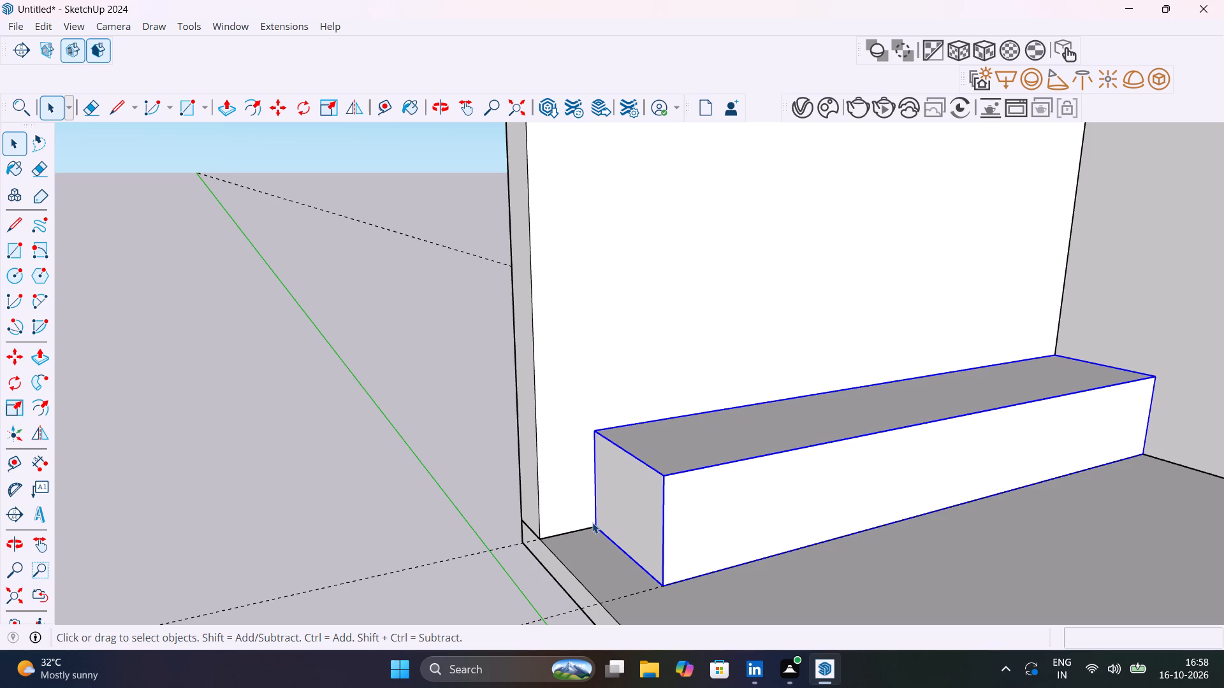
scroll(592, 523, "up", 6)
key("m")
left_click(595, 527)
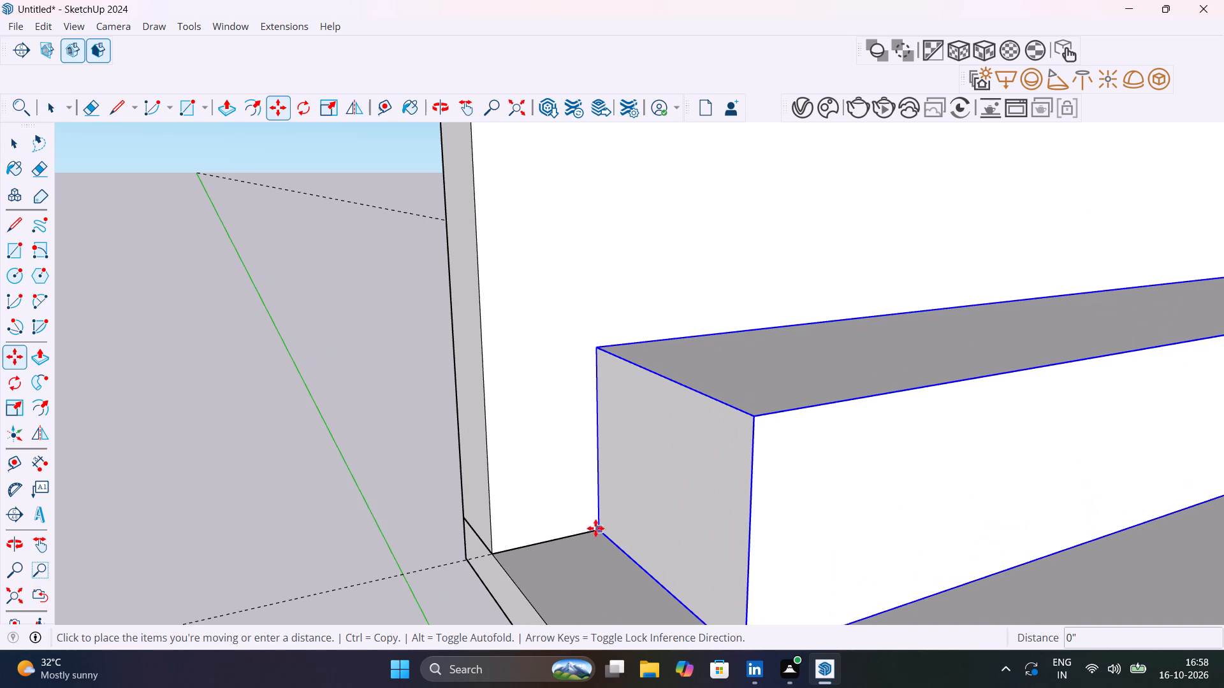
key("Up")
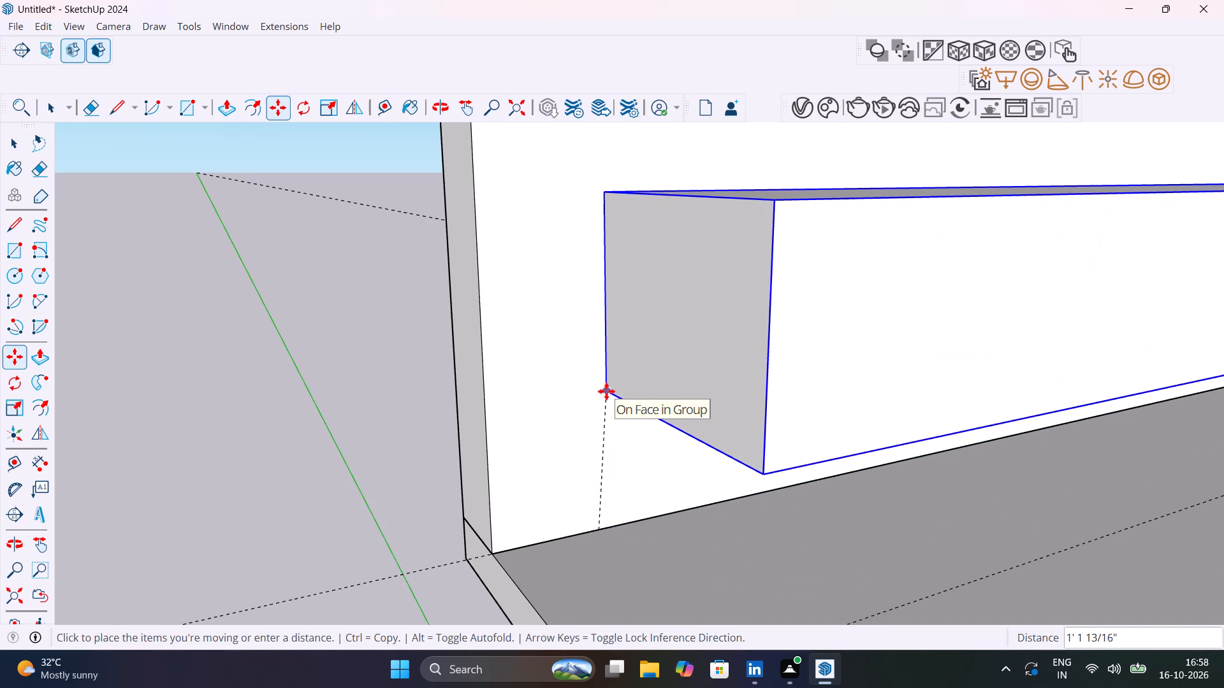
scroll(609, 361, "down", 9)
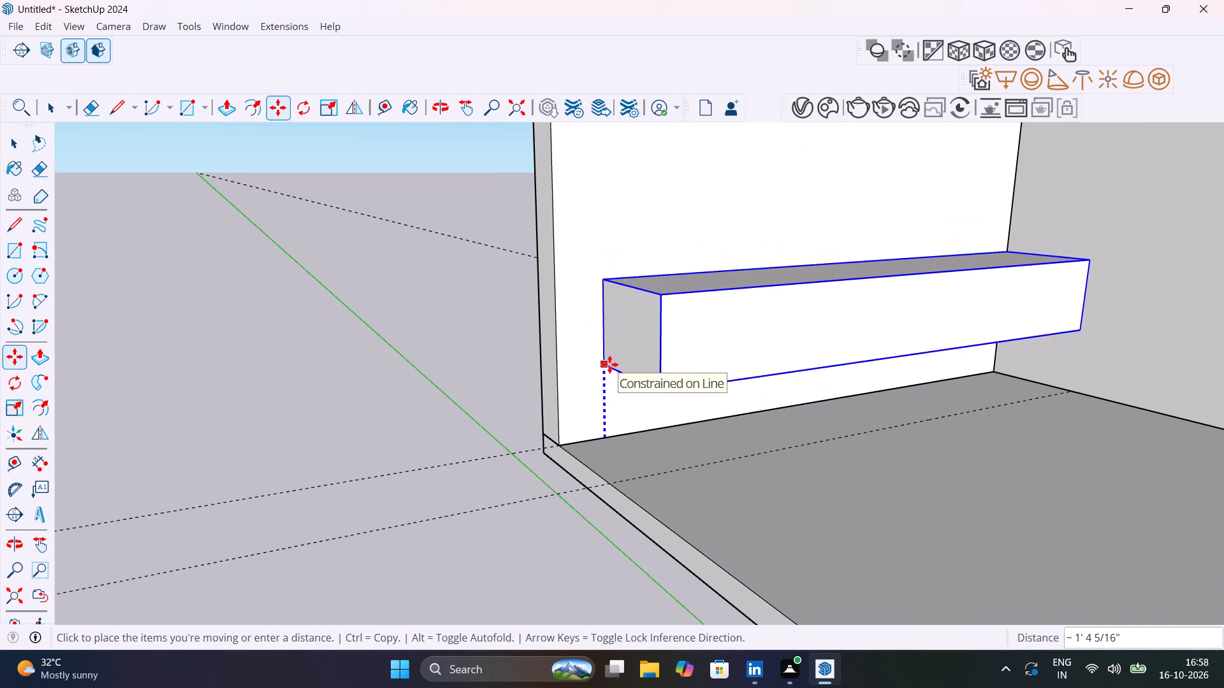
type("1'")
key("Return")
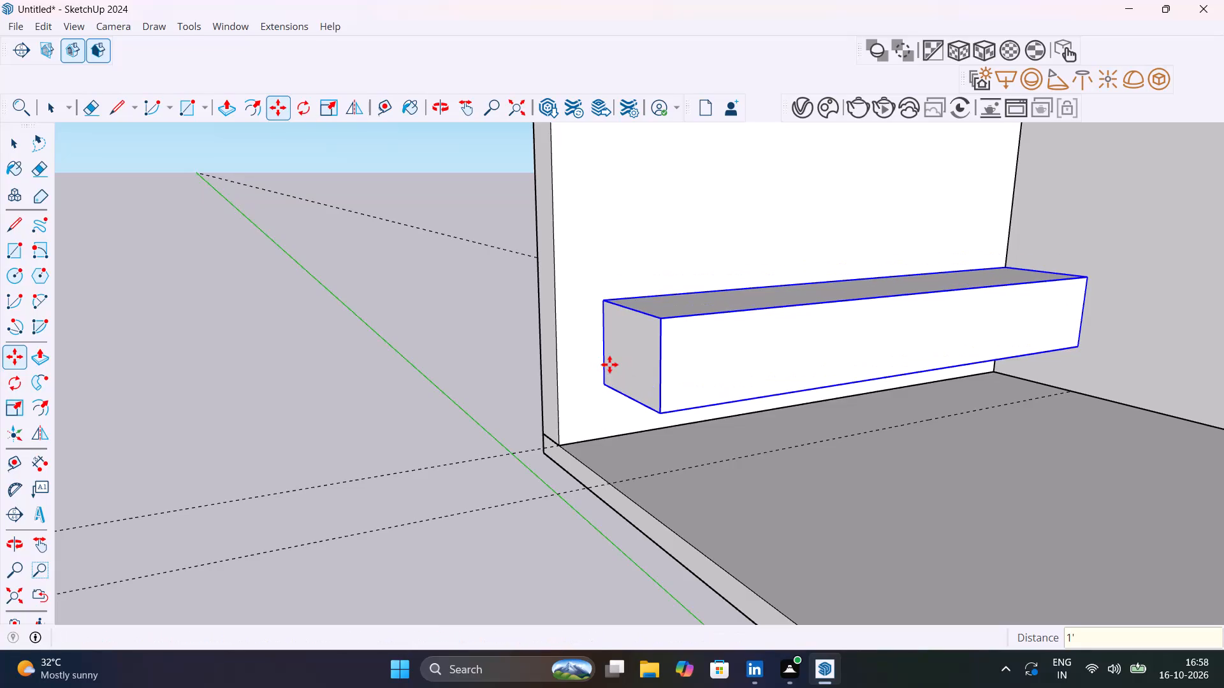
scroll(725, 452, "down", 6)
key("space")
left_click(523, 350)
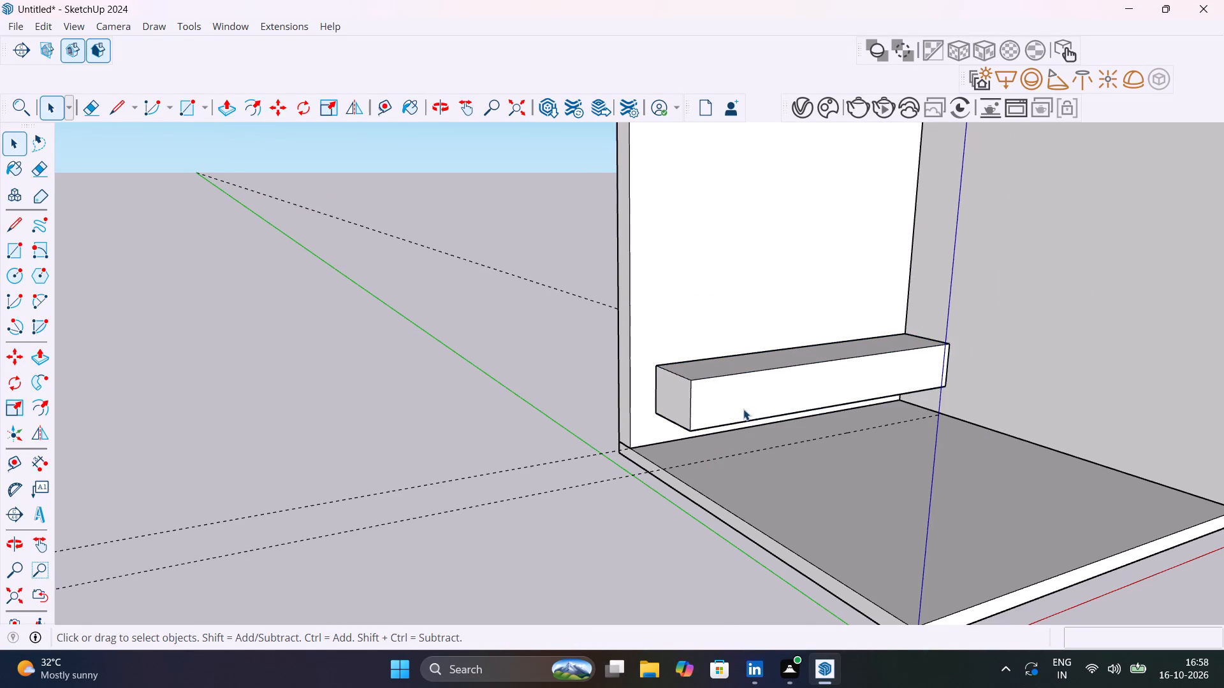
Inside the box's group, offset the front face's outline inward, trying 8 mm and 18 mm before settling on 1".
scroll(743, 409, "up", 3)
middle_click_drag(767, 411, 693, 403)
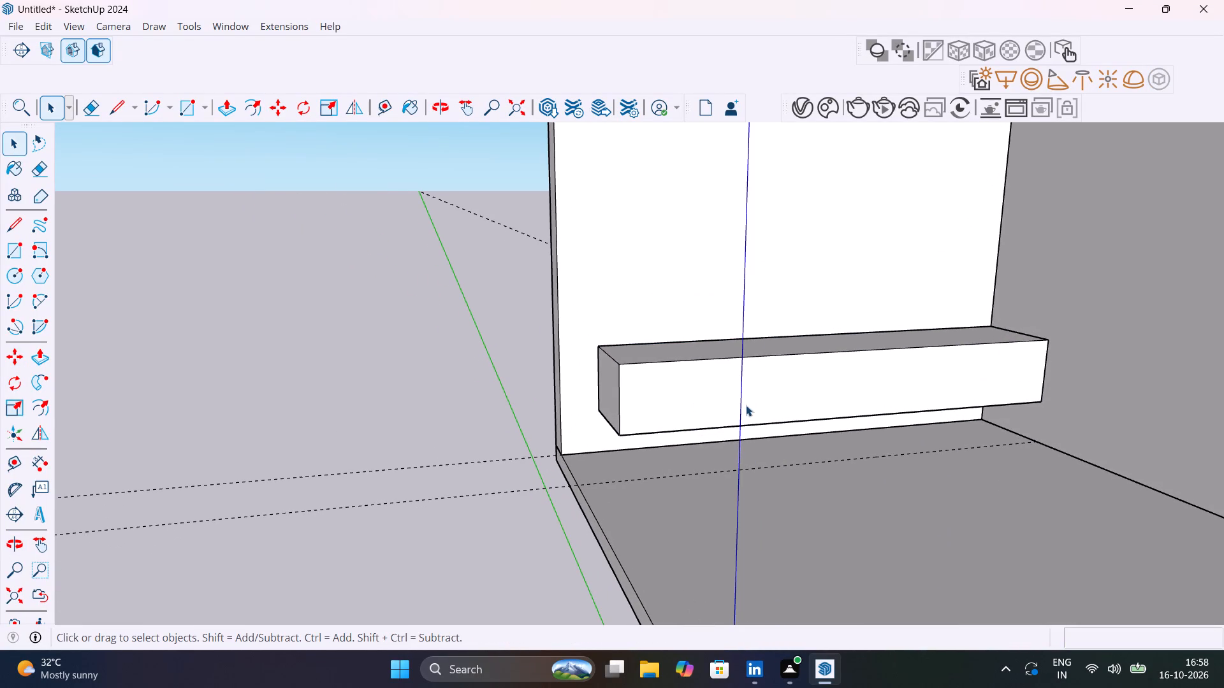
key("f")
key("space")
double_click(771, 371)
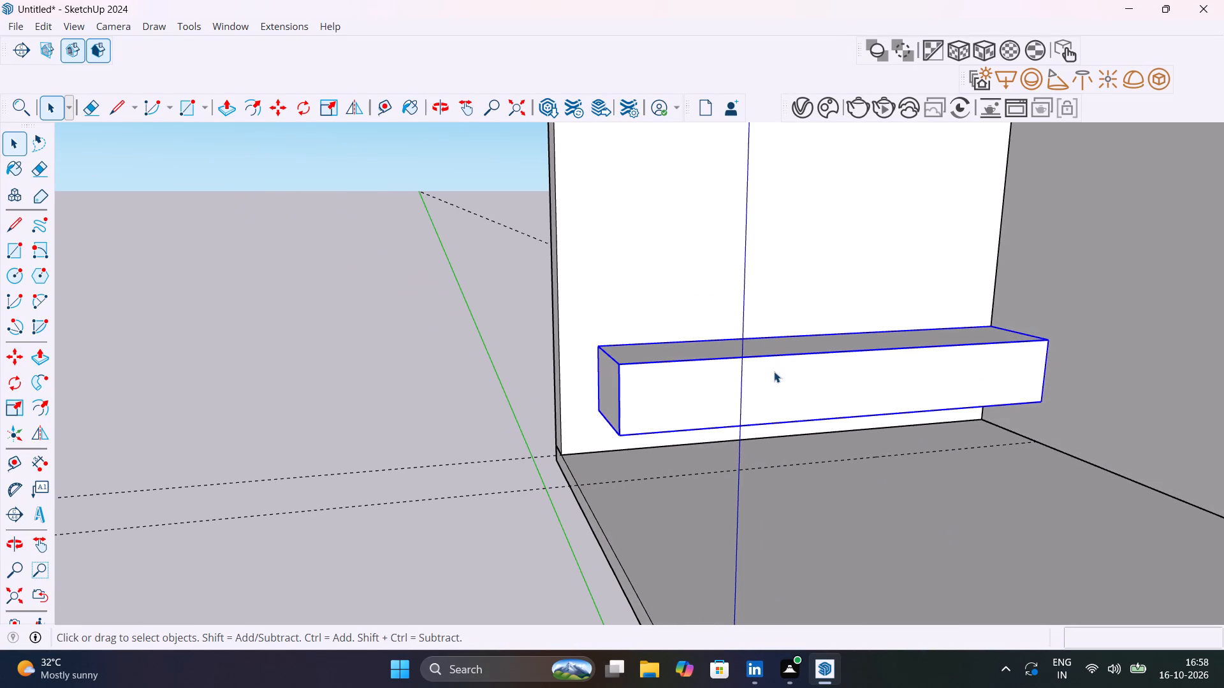
left_click(773, 372)
key("f")
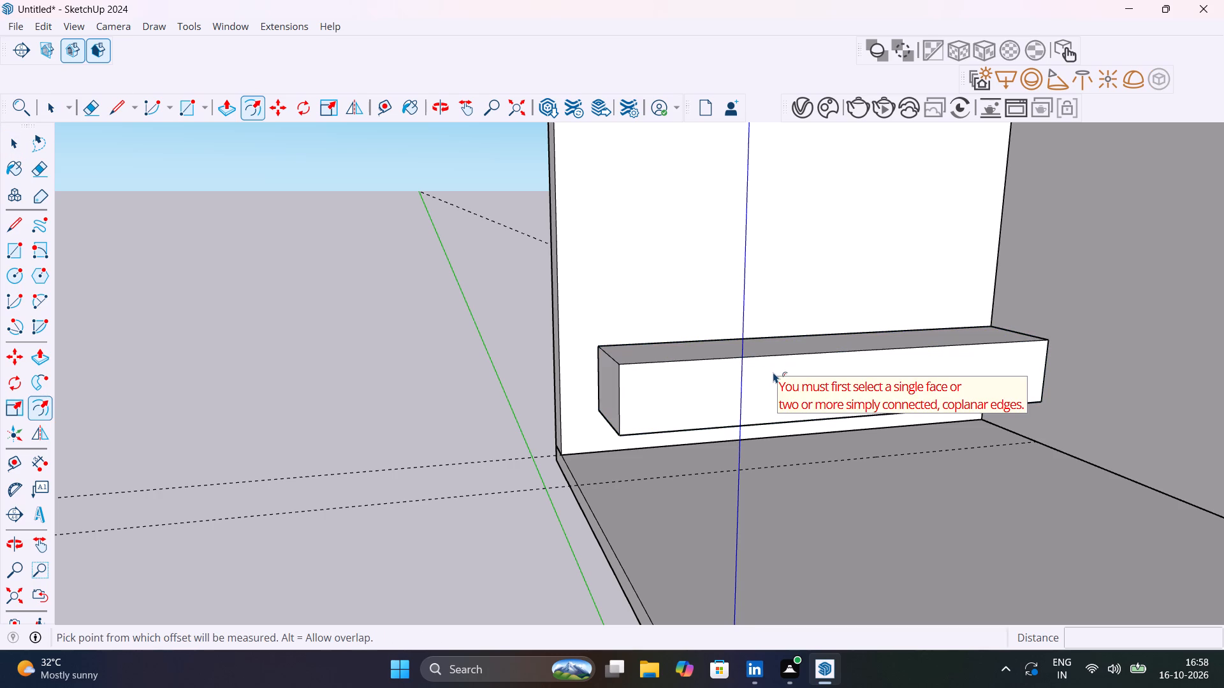
key("space")
triple_click(773, 372)
left_click(773, 372)
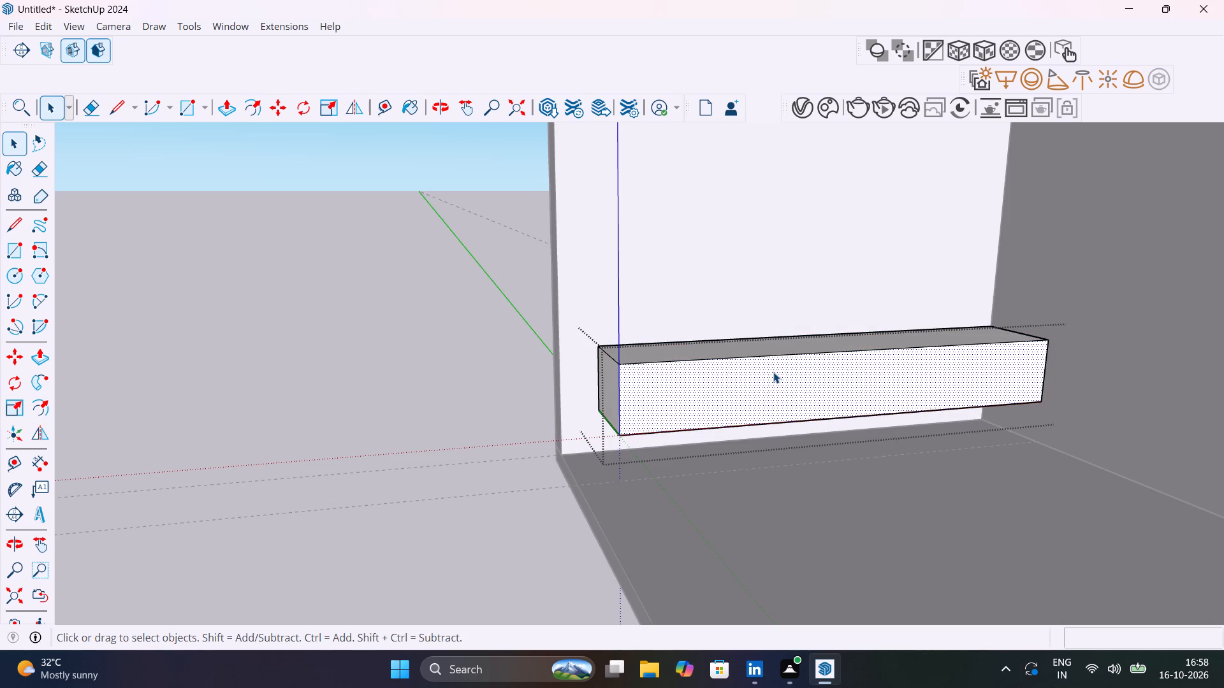
key("f")
left_click(784, 362)
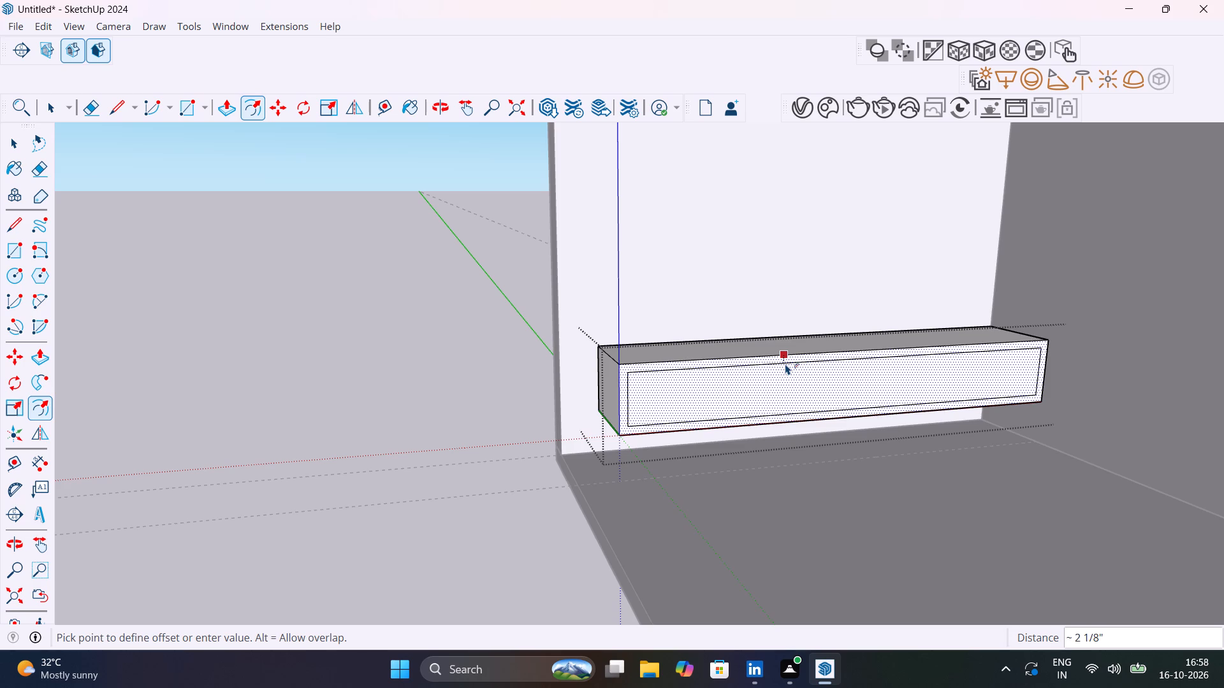
key("4")
key("BackSpace")
key("8")
type("mm")
key("Return")
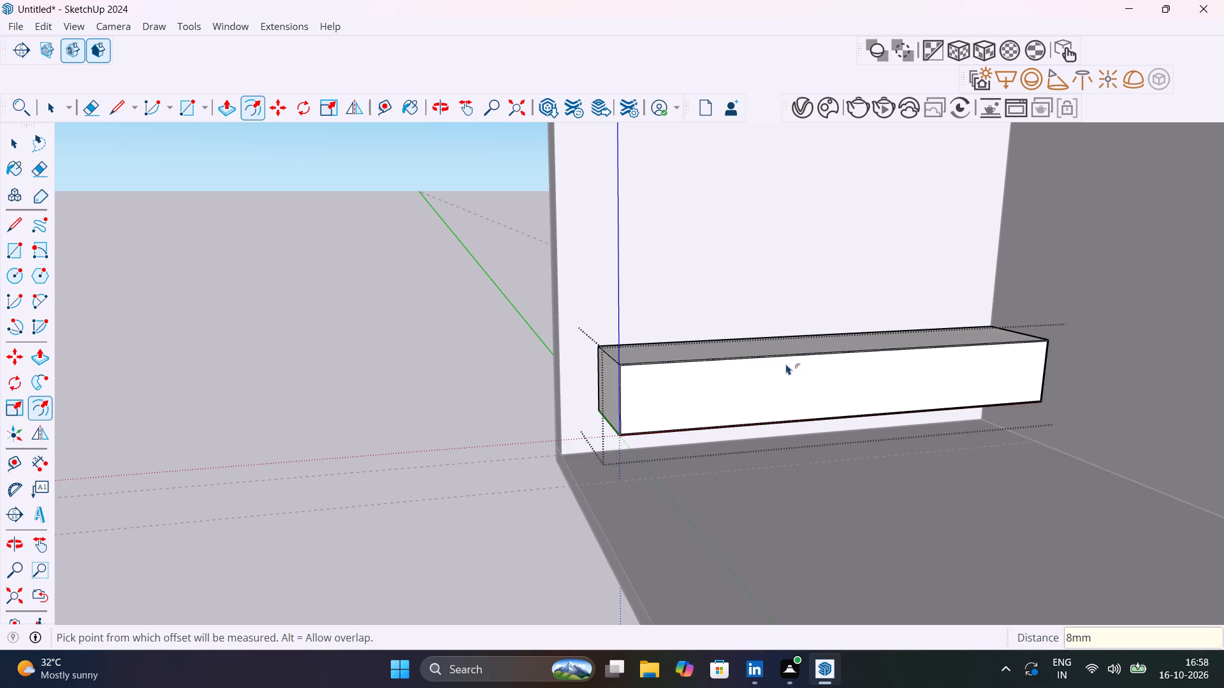
type("18mm")
key("Return")
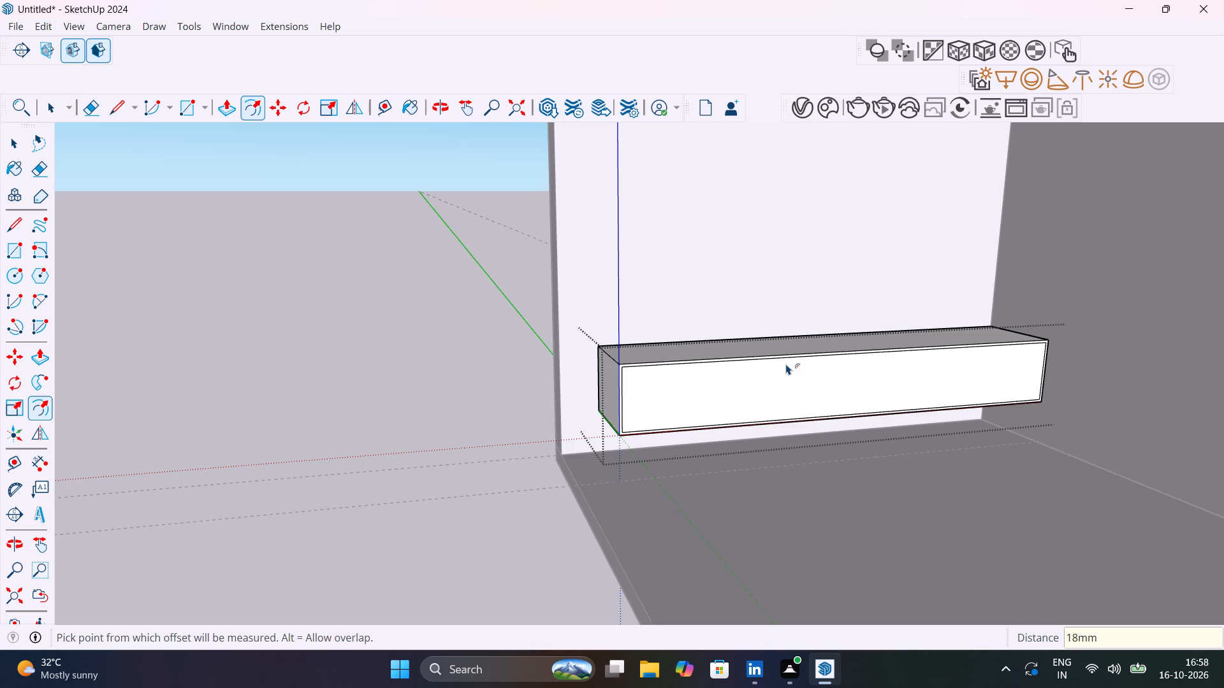
key("1")
key("shift+quotedbl")
key("Return")
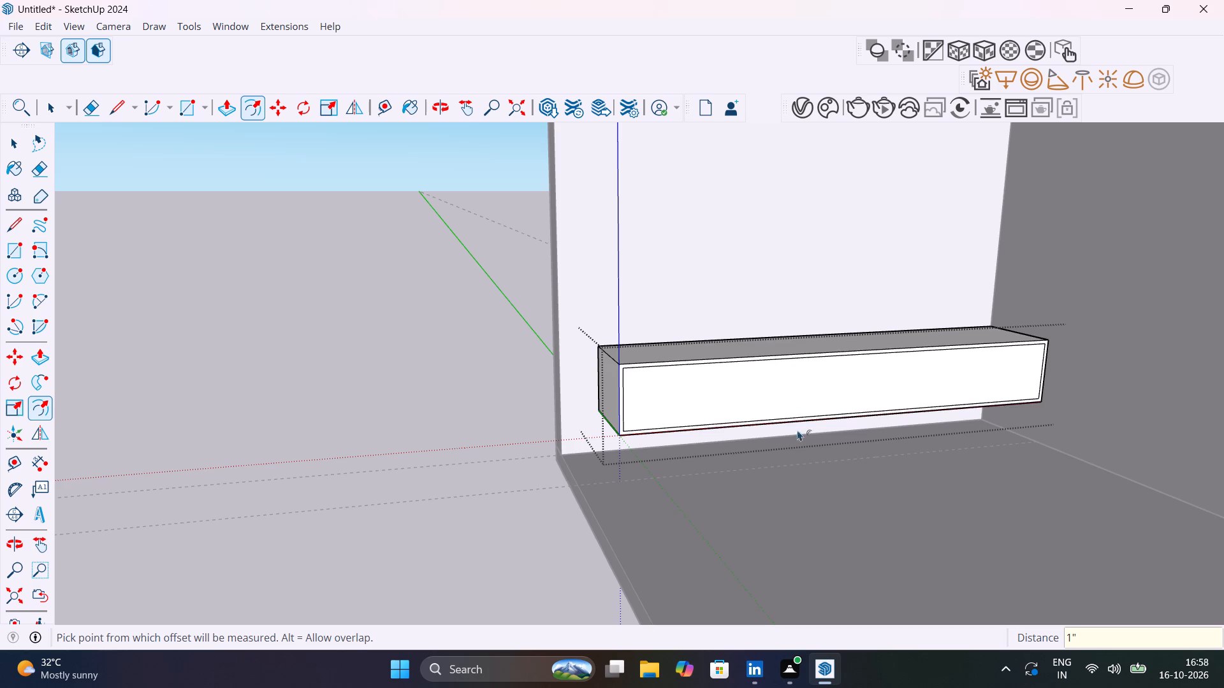
key("space")
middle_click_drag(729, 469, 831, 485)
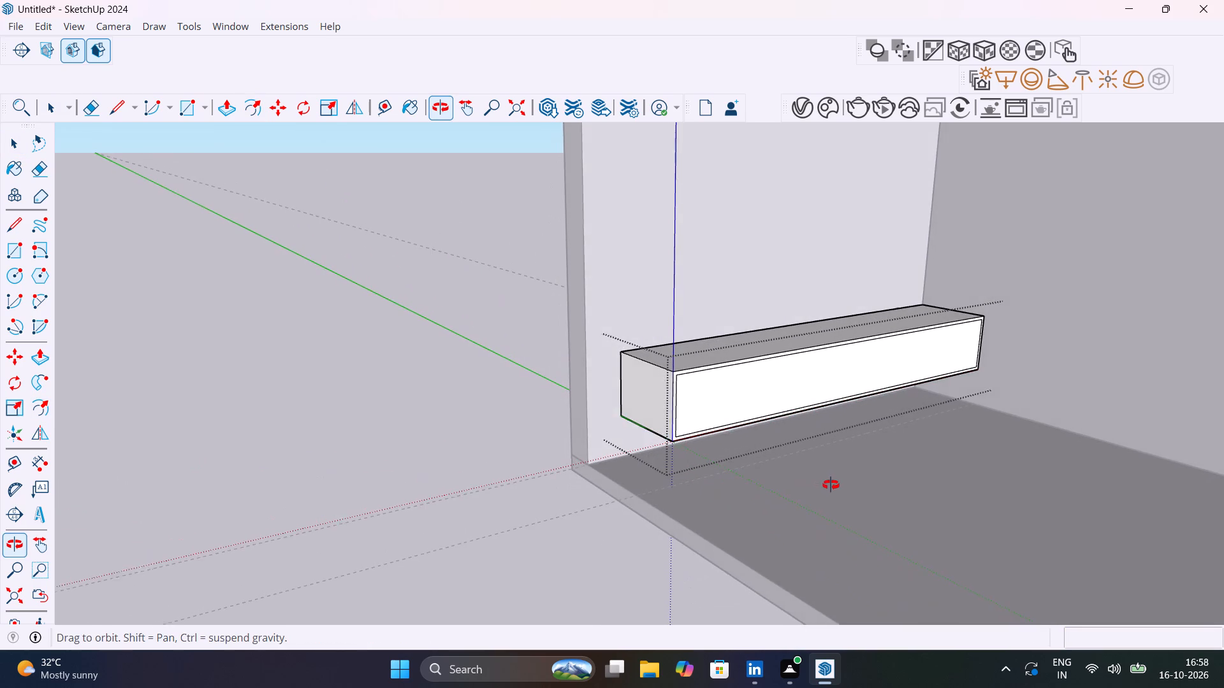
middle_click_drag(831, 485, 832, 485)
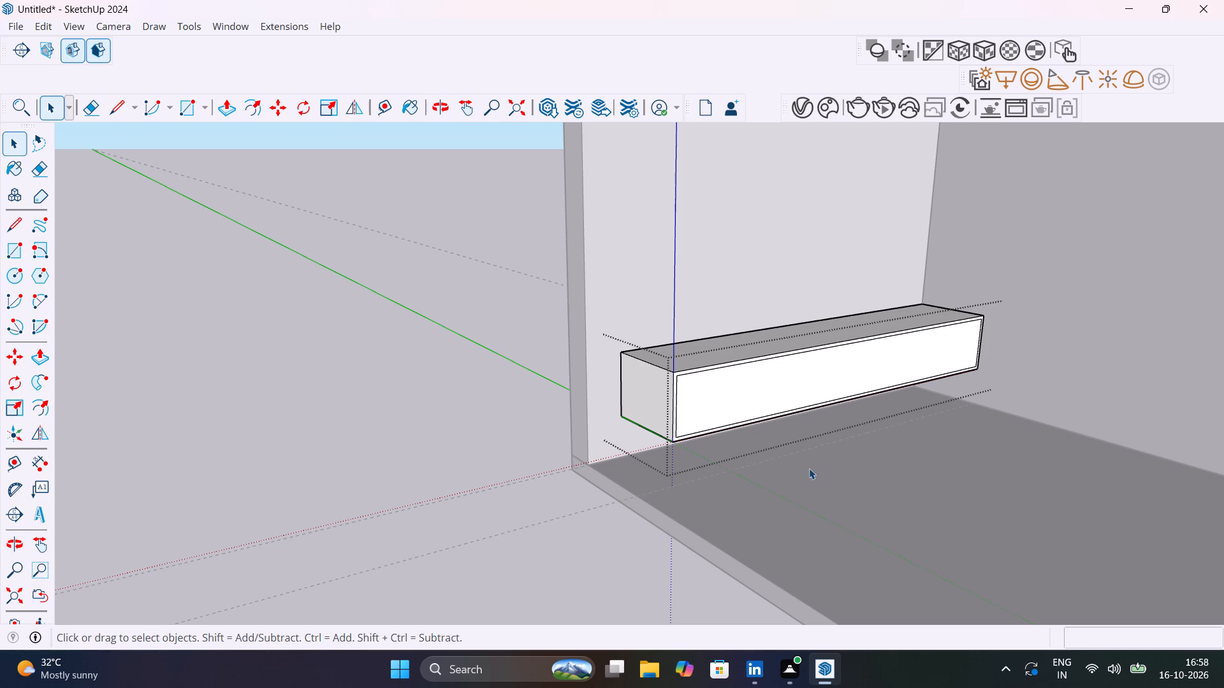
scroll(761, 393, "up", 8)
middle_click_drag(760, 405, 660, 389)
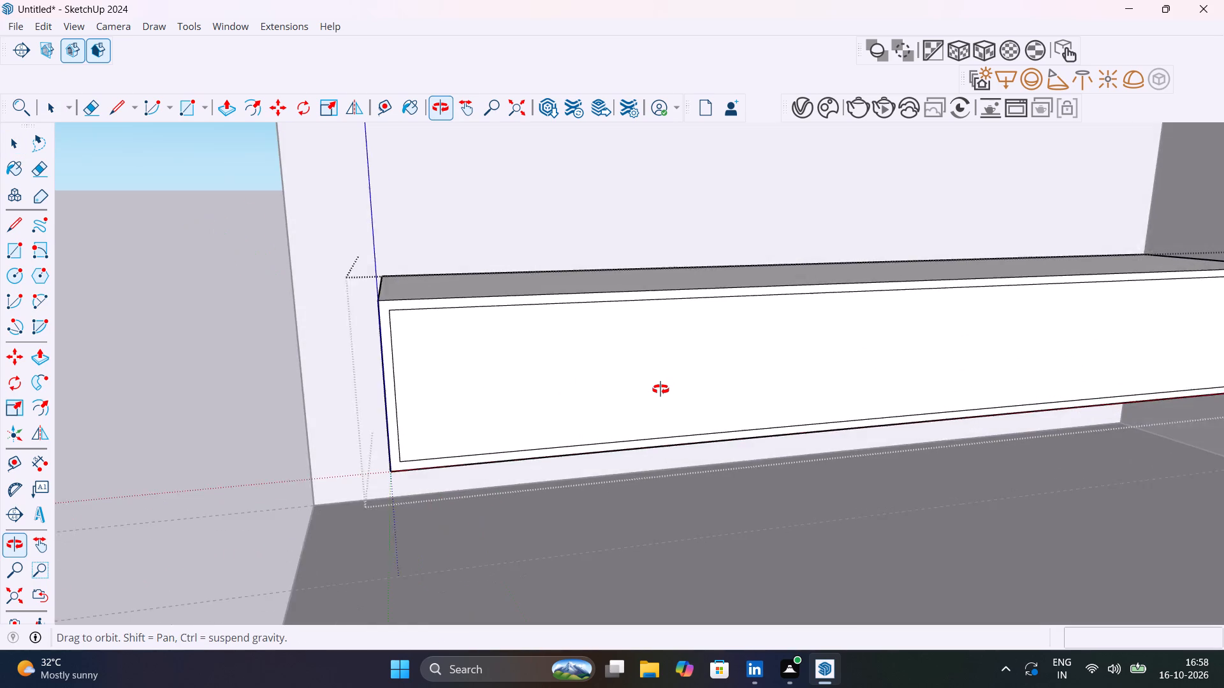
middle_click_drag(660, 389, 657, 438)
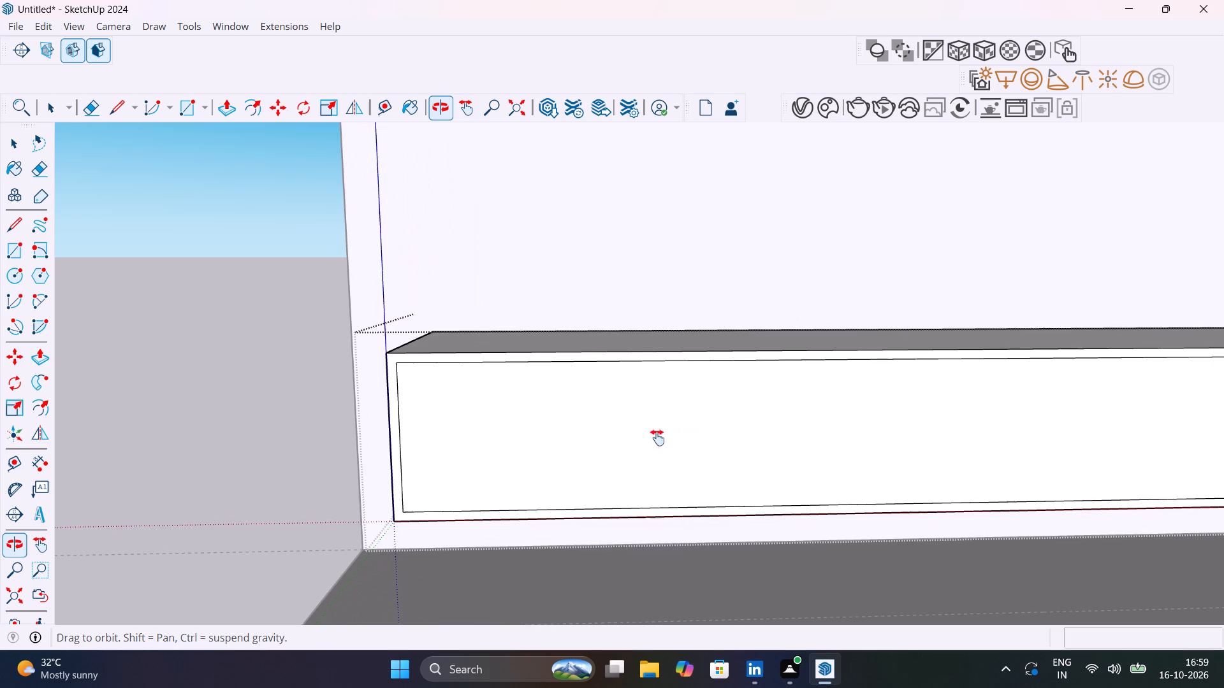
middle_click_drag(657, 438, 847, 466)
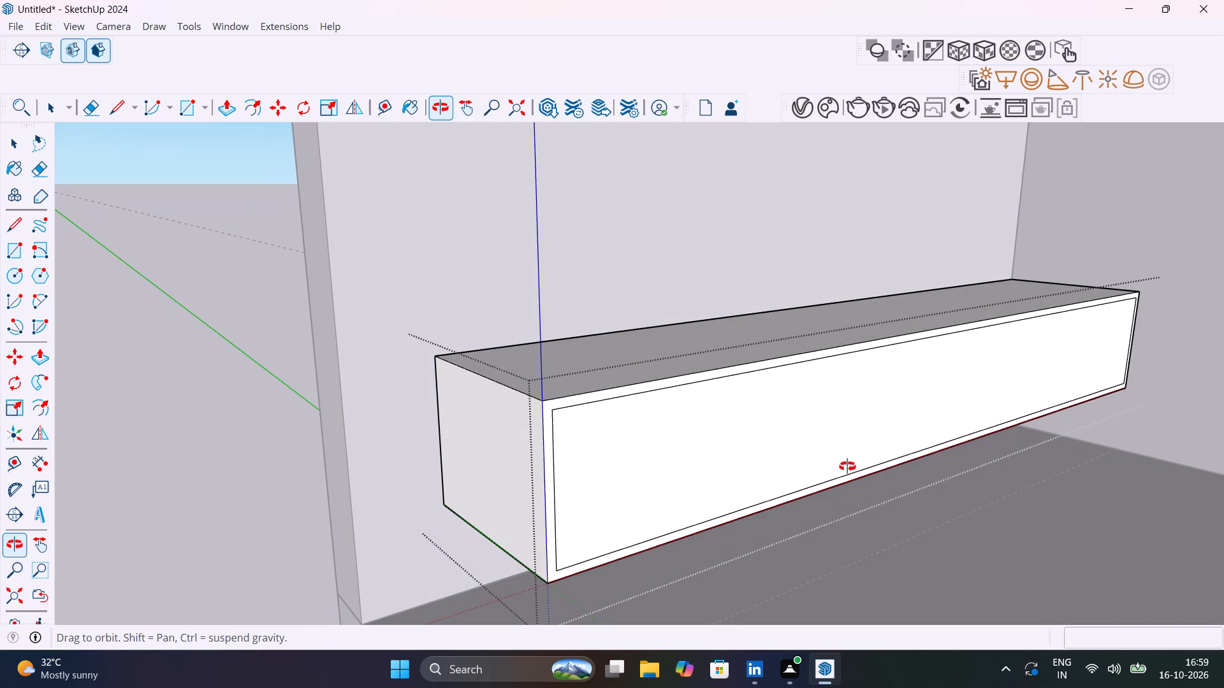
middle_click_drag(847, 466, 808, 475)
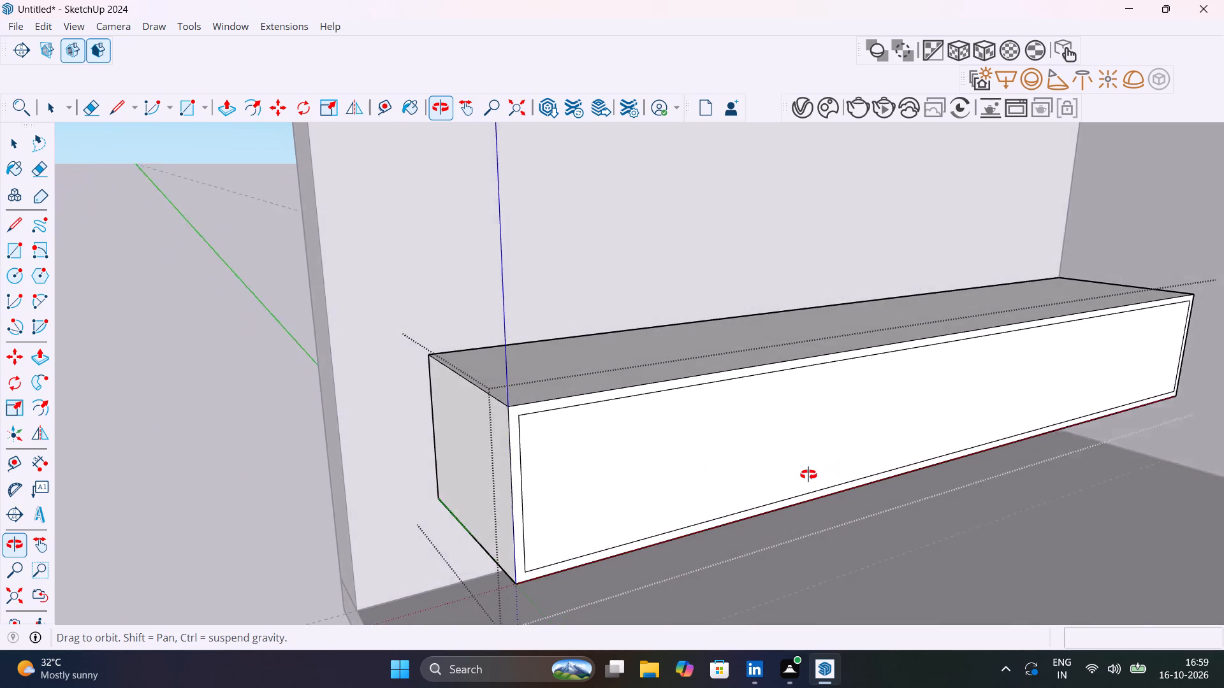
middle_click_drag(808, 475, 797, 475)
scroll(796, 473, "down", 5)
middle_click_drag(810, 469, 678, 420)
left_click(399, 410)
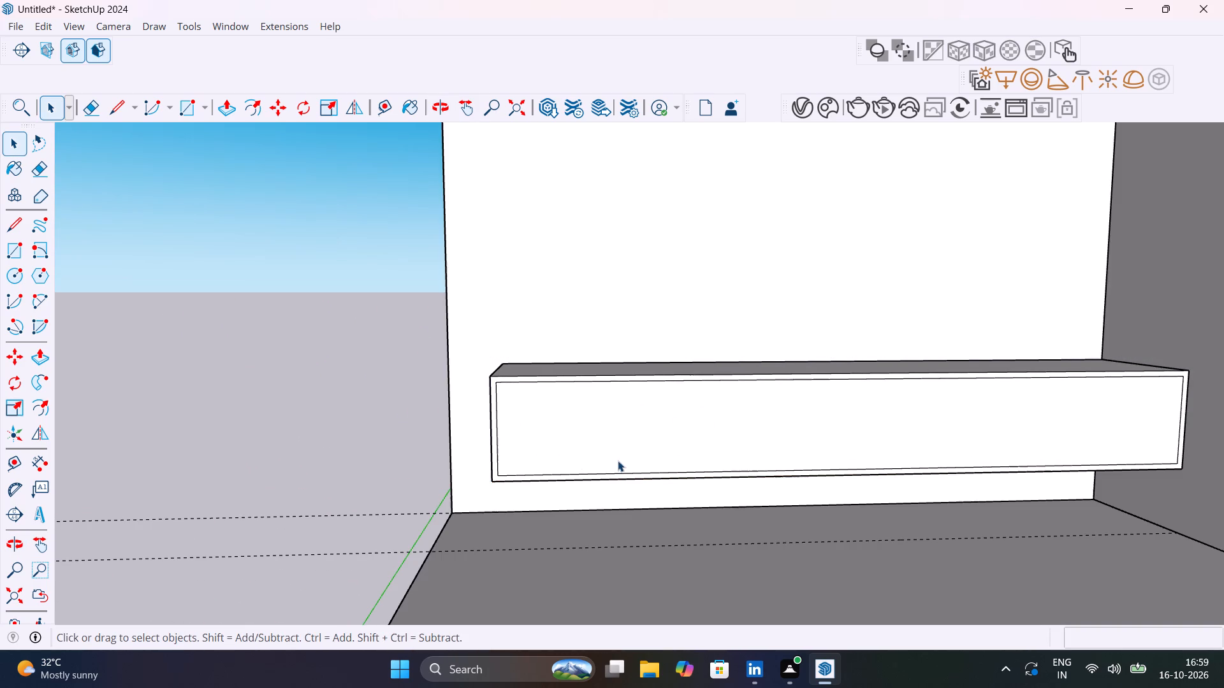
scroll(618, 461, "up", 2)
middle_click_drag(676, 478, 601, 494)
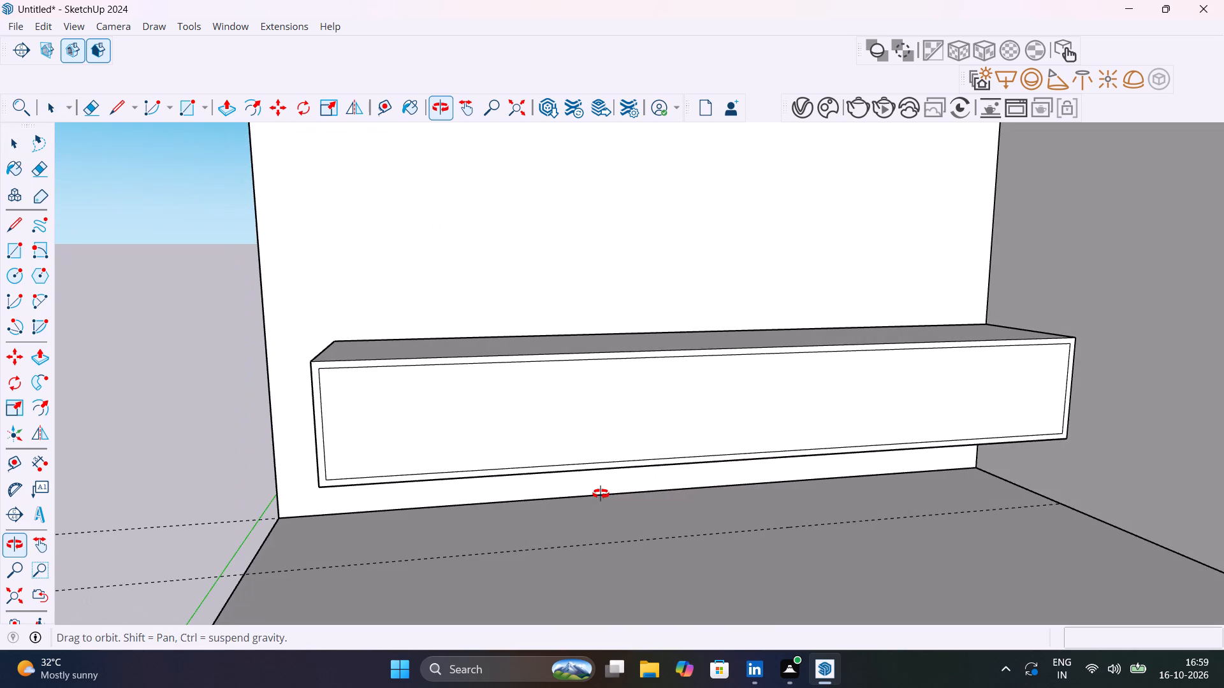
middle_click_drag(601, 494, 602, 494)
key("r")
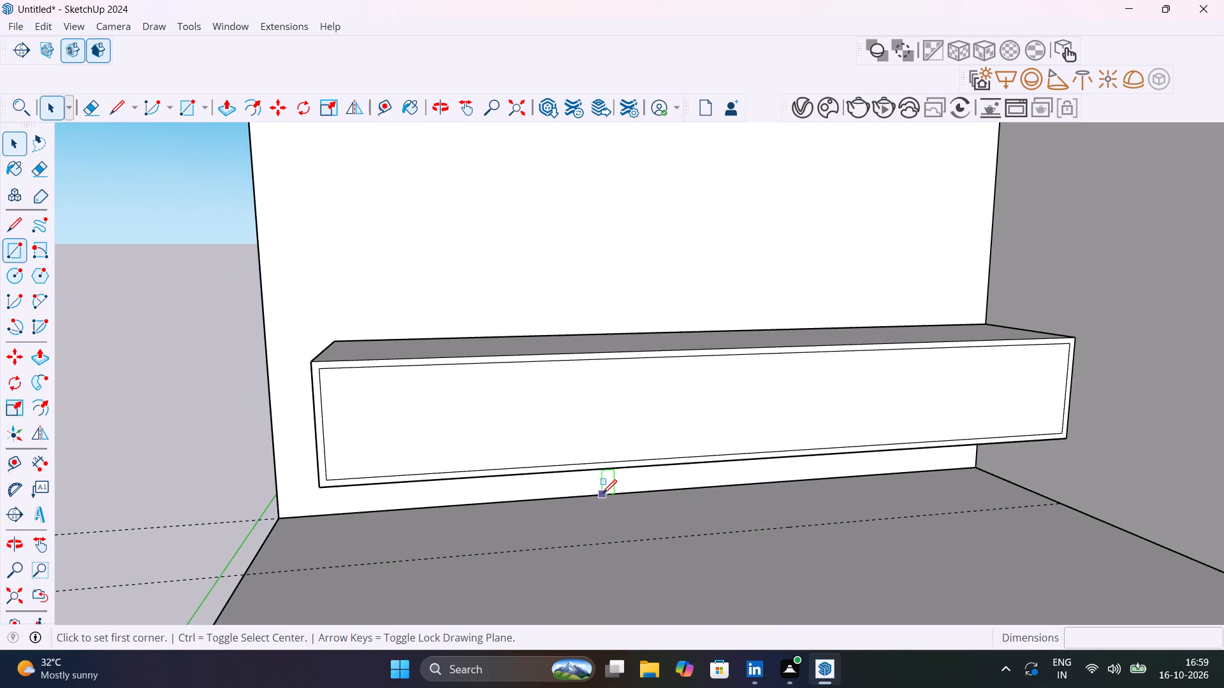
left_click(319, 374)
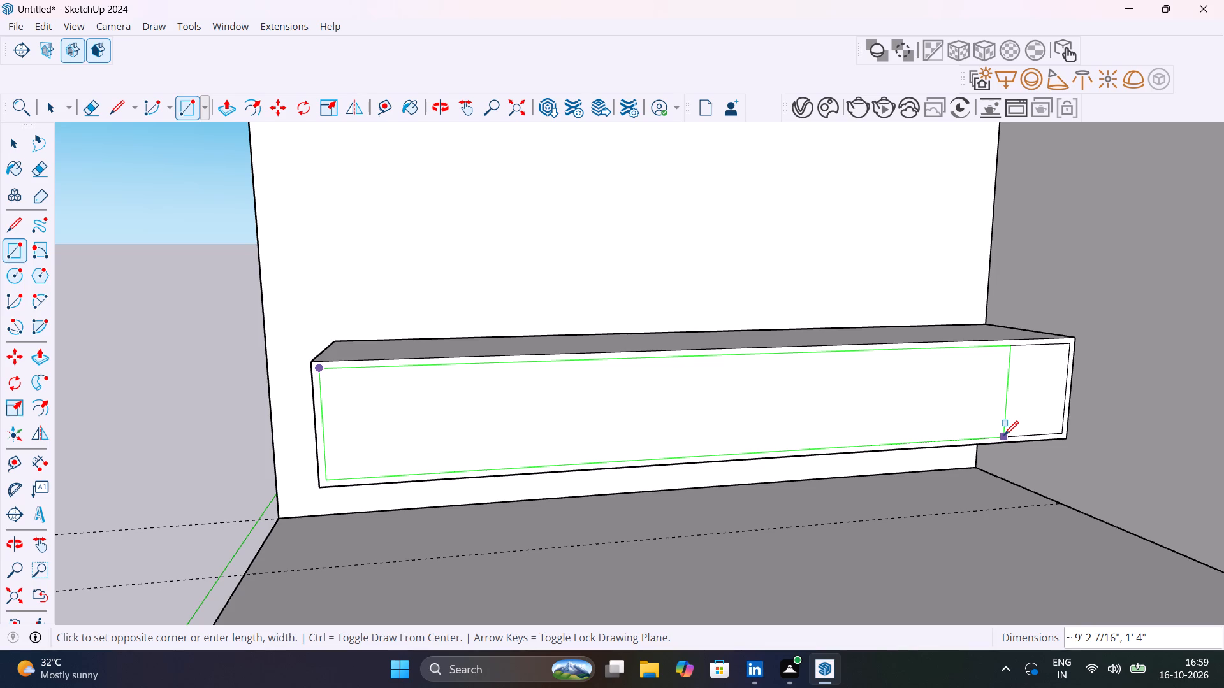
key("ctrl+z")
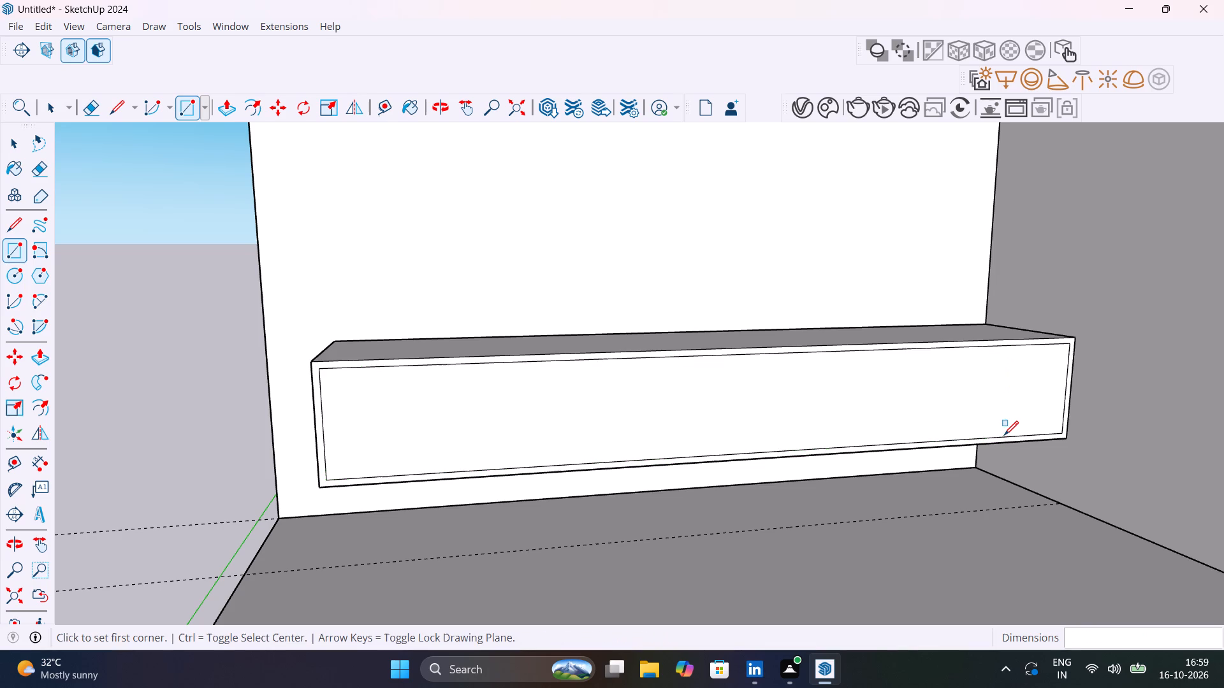
Undo the 1" inward offset on the box's front face and leave the box's group.
key("ctrl+z")
key("ctrl+z")
key("space")
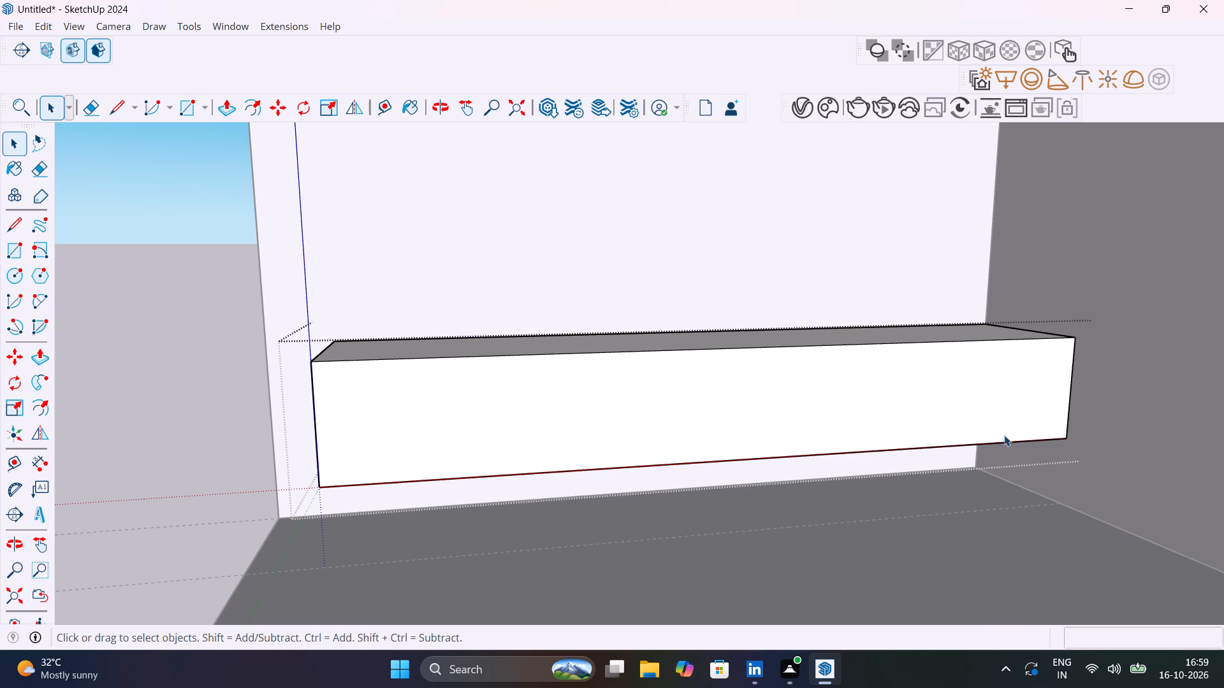
left_click(191, 372)
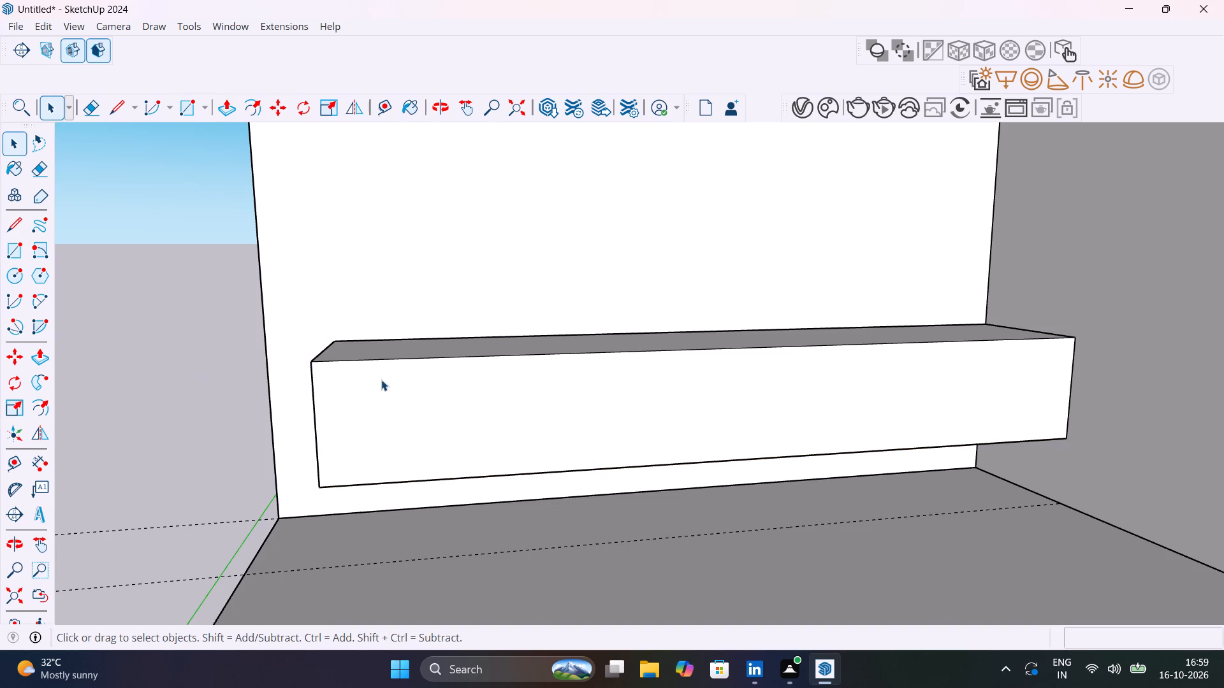
Draw a corner-to-corner rectangle over the box's front face, about 10' 4" by 1' 6", outside the box's group.
key("r")
left_click(312, 364)
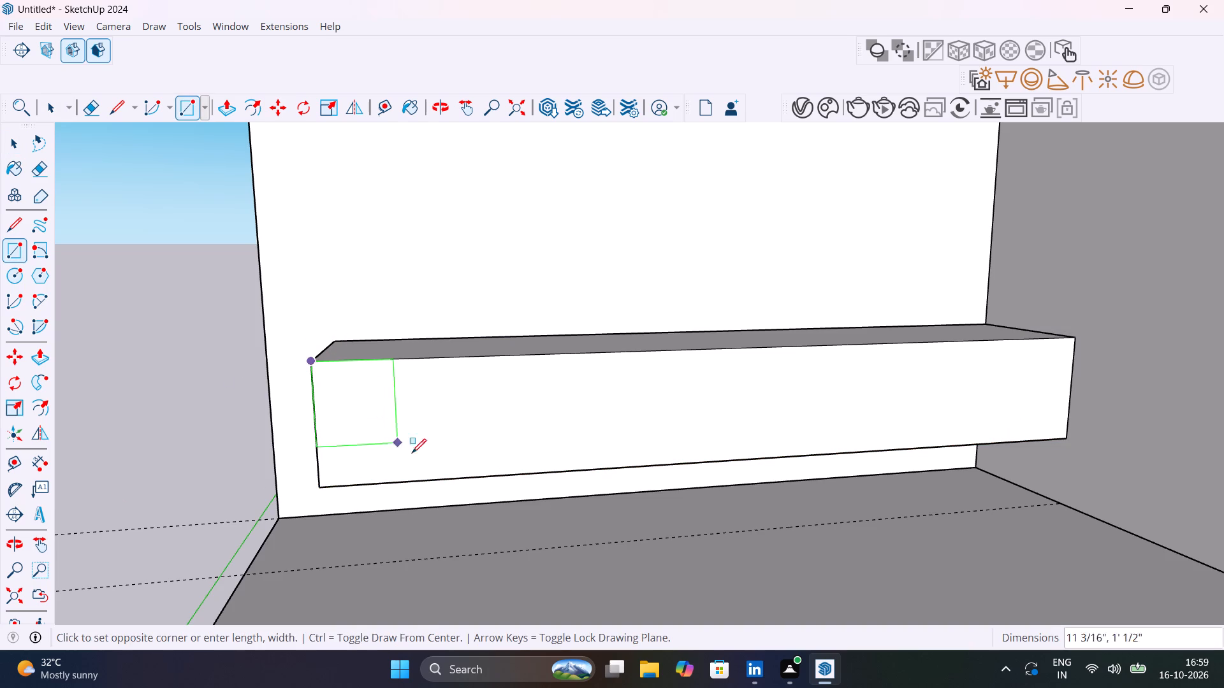
scroll(461, 460, "down", 5)
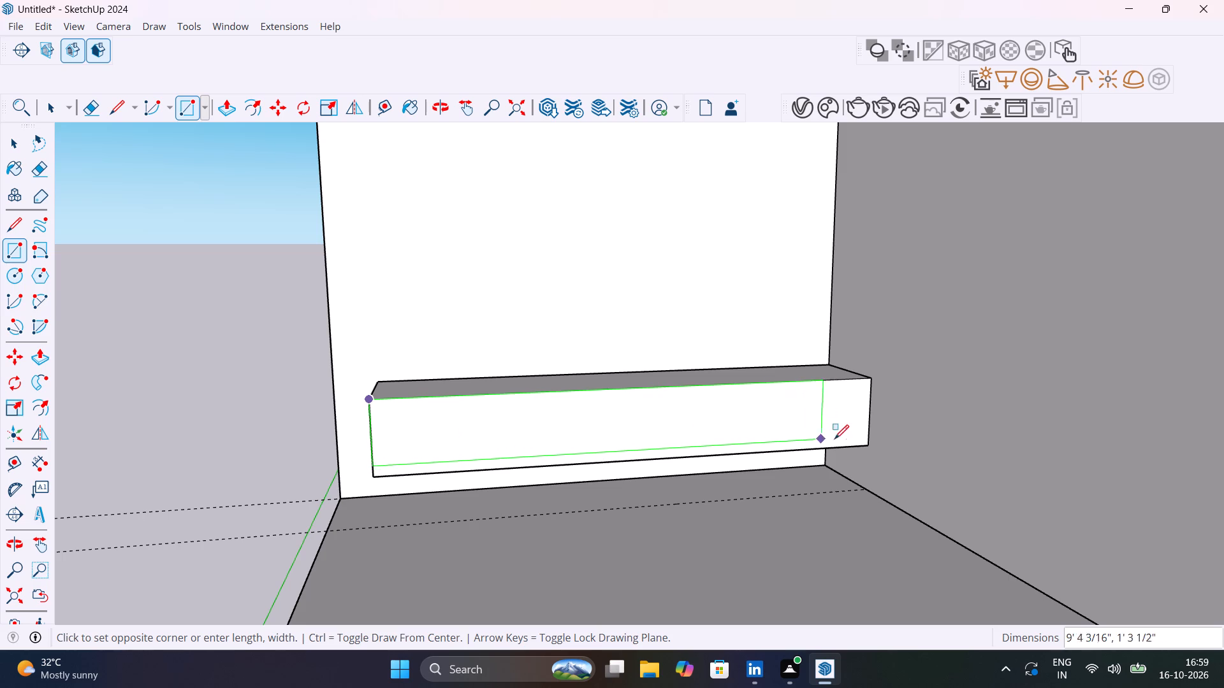
left_click(868, 440)
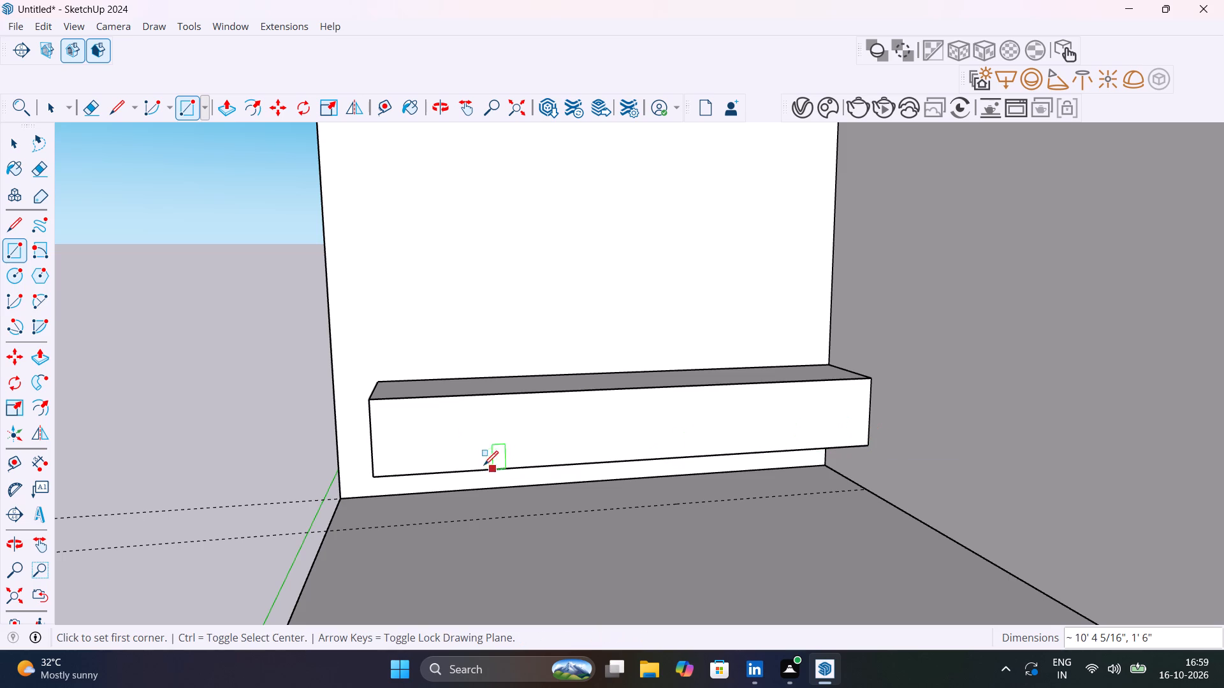
key("space")
Push/Pull the rectangle on the box's front outward by 1" into a front panel.
middle_click_drag(476, 448, 743, 436)
scroll(557, 450, "up", 5)
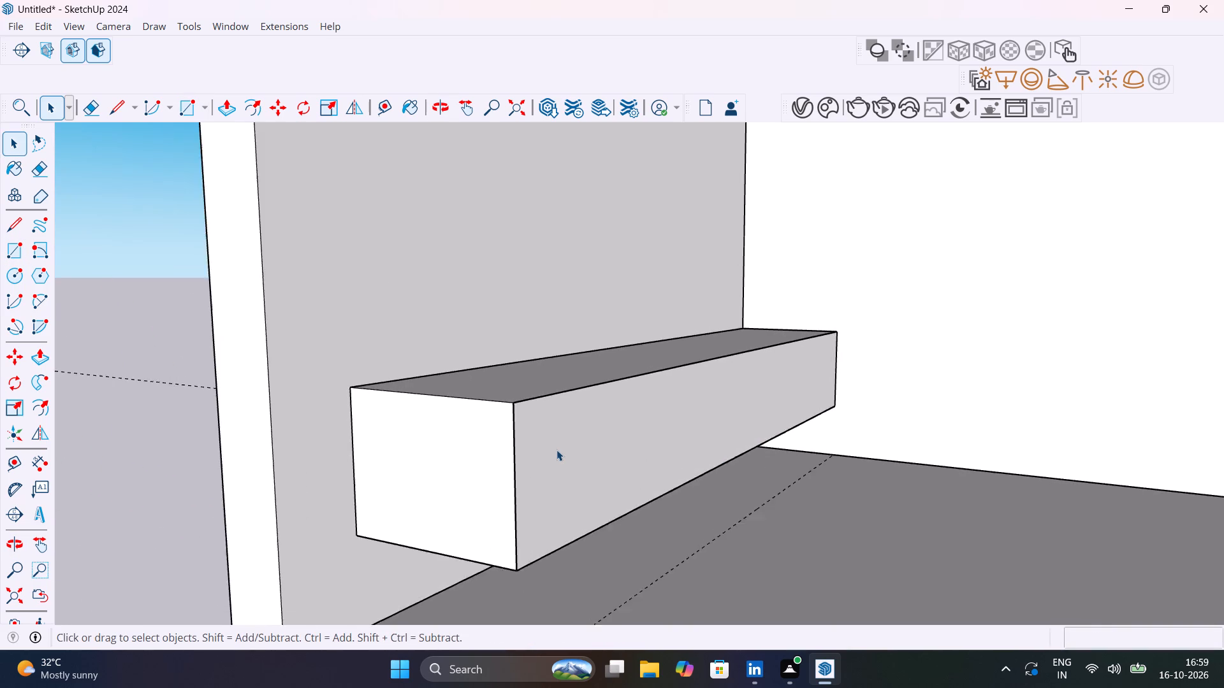
scroll(557, 450, "up", 2)
left_click(557, 450)
key("p")
left_click(557, 450)
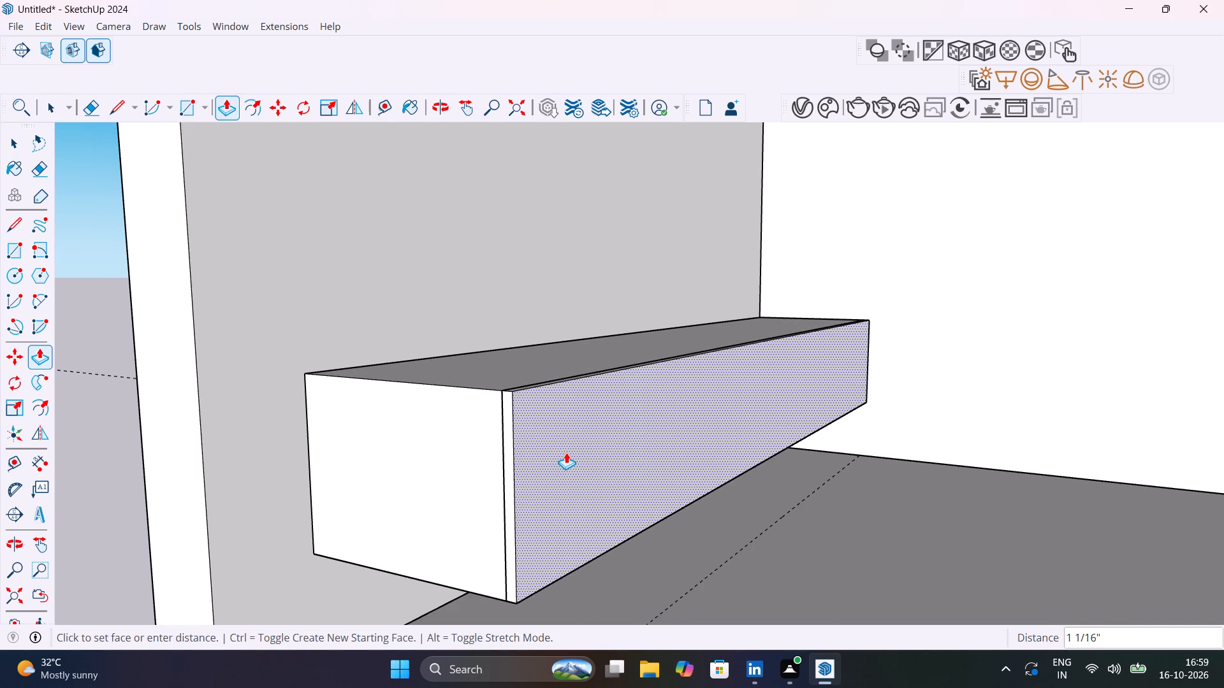
type("1\"")
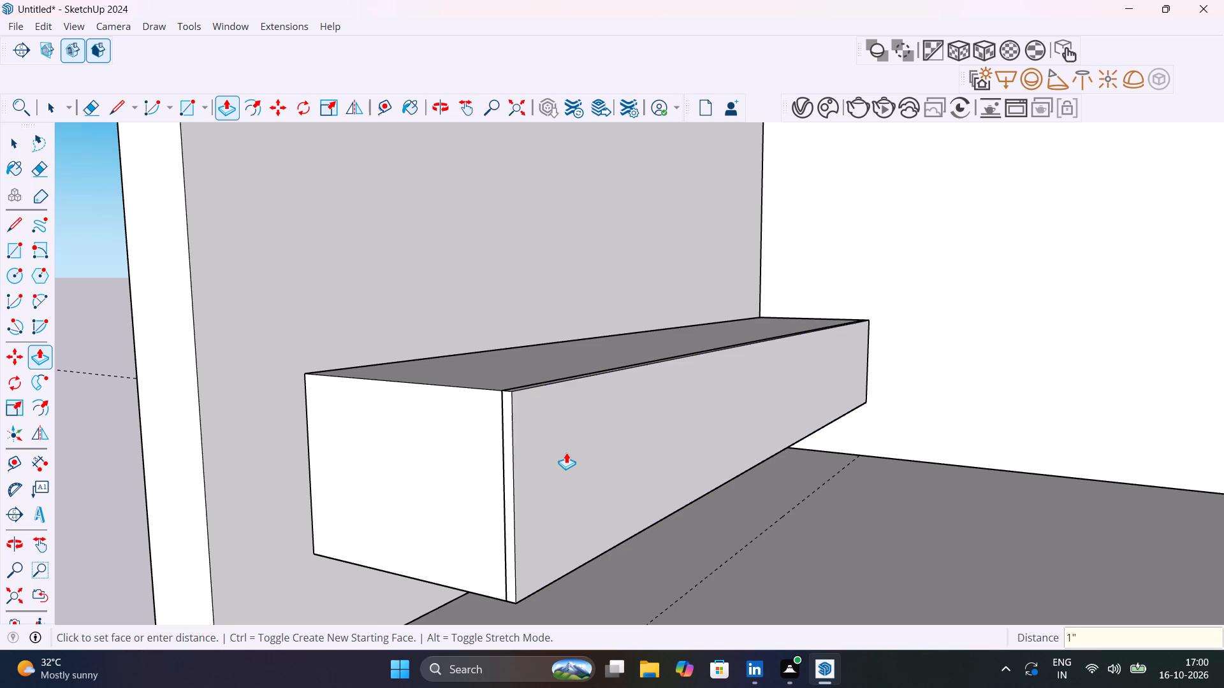
key("Return")
key("space")
Group all connected faces and edges of the 1" front panel.
triple_click(566, 452)
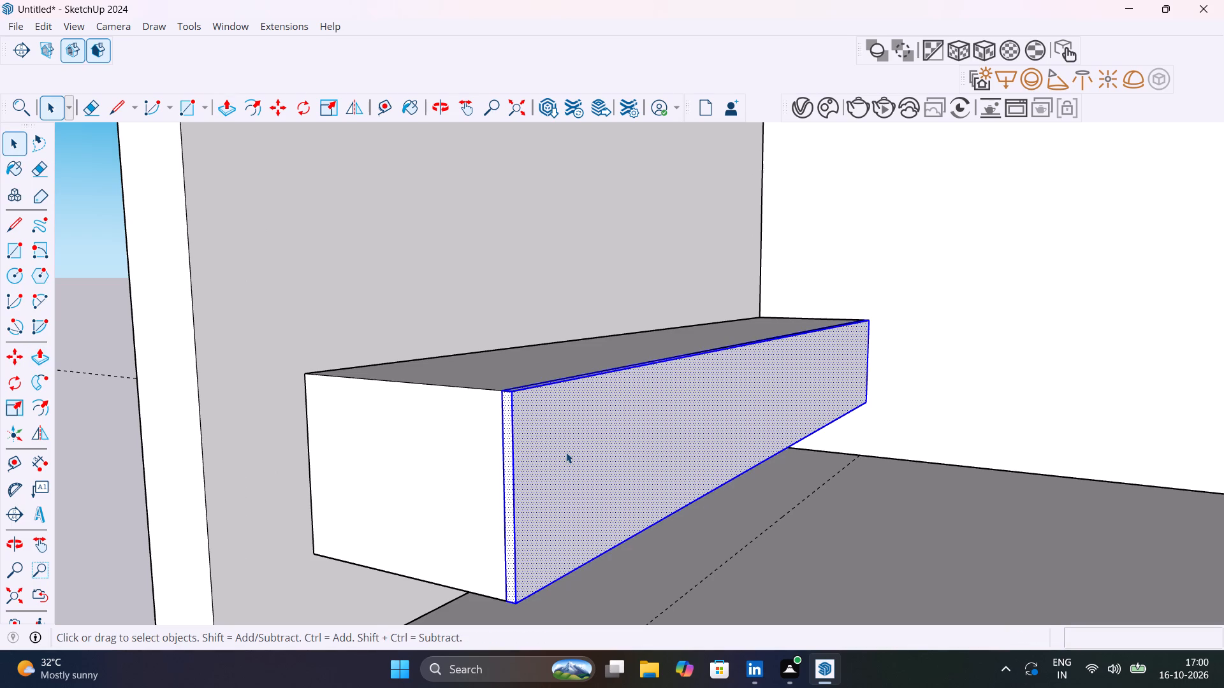
right_click(566, 452)
left_click(601, 189)
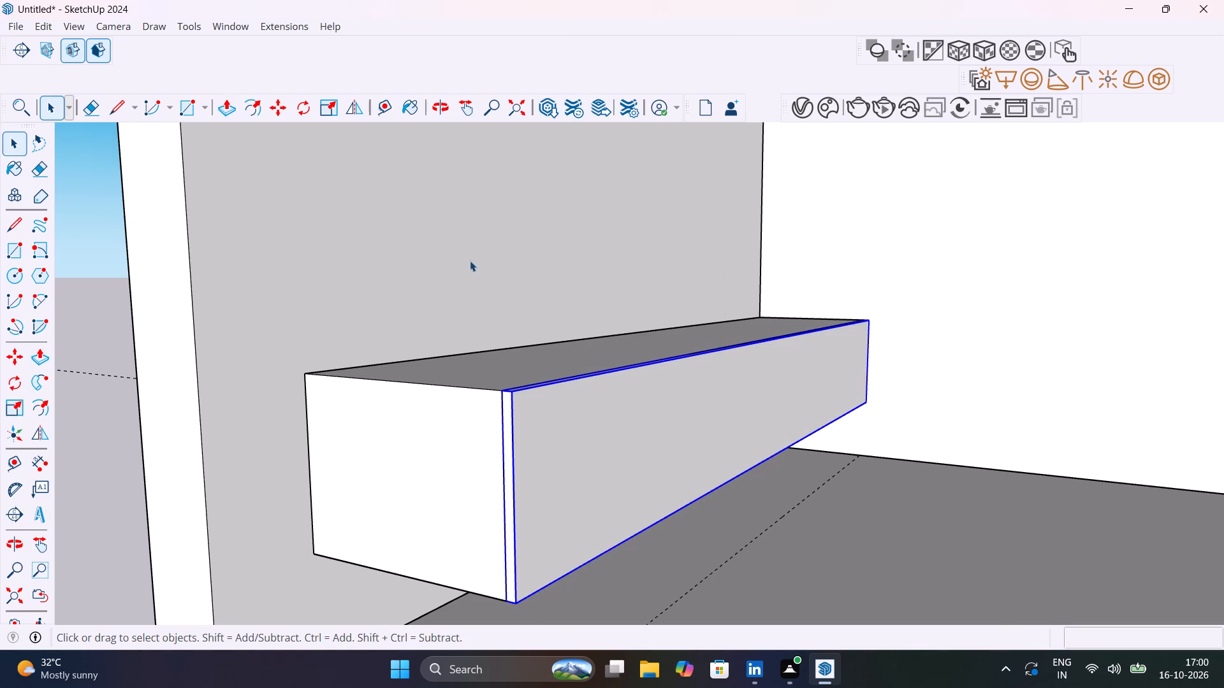
left_click(126, 462)
Inside the front panel's group, copy the front face's left vertical edge 18 mm inward.
scroll(543, 438, "down", 4)
middle_click_drag(625, 448, 554, 524)
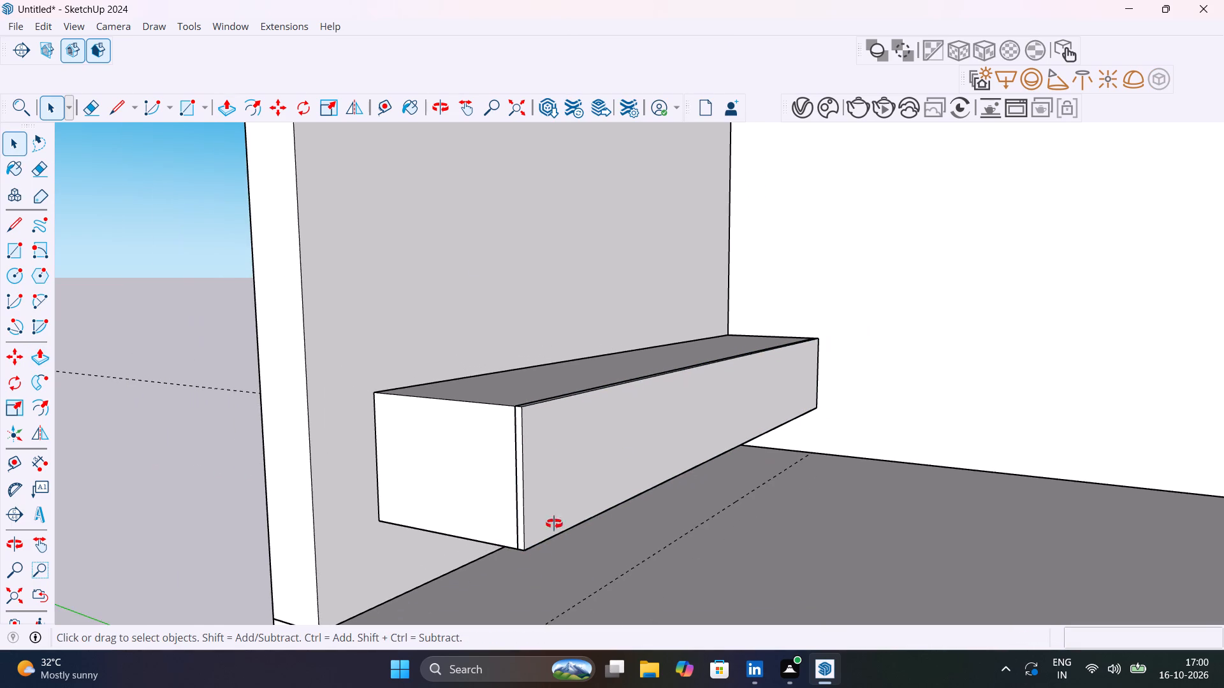
middle_click_drag(554, 524, 694, 450)
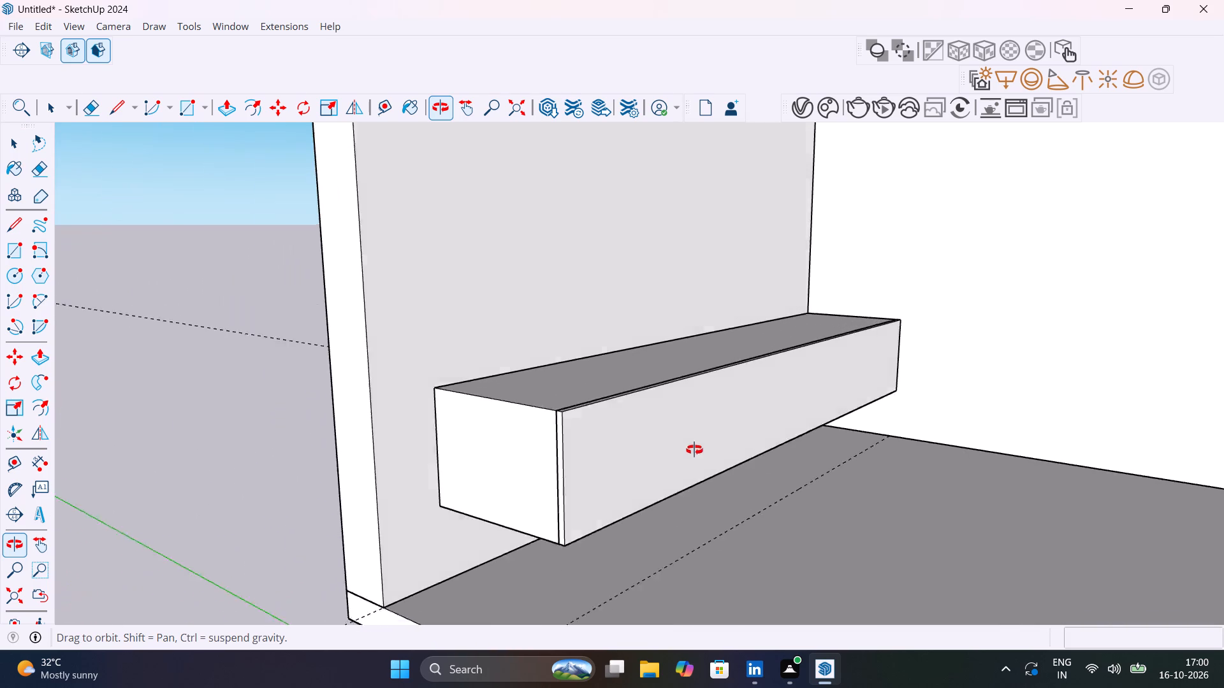
middle_click_drag(694, 450, 564, 485)
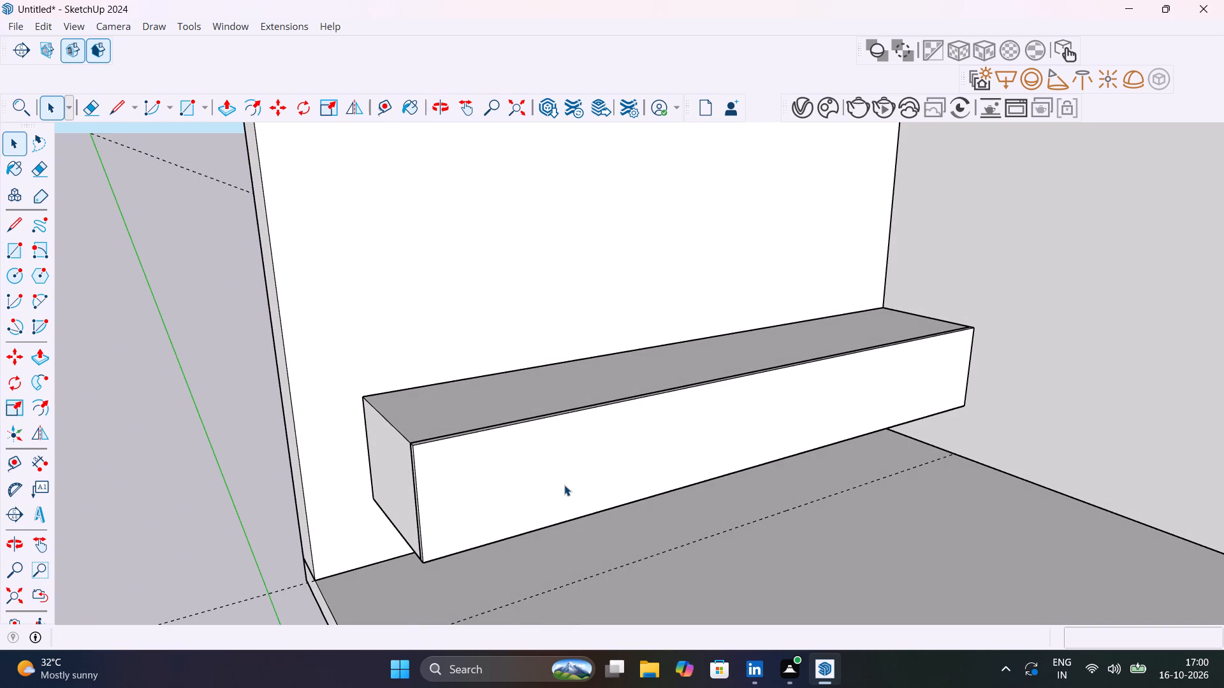
double_click(415, 478)
scroll(417, 477, "up", 8)
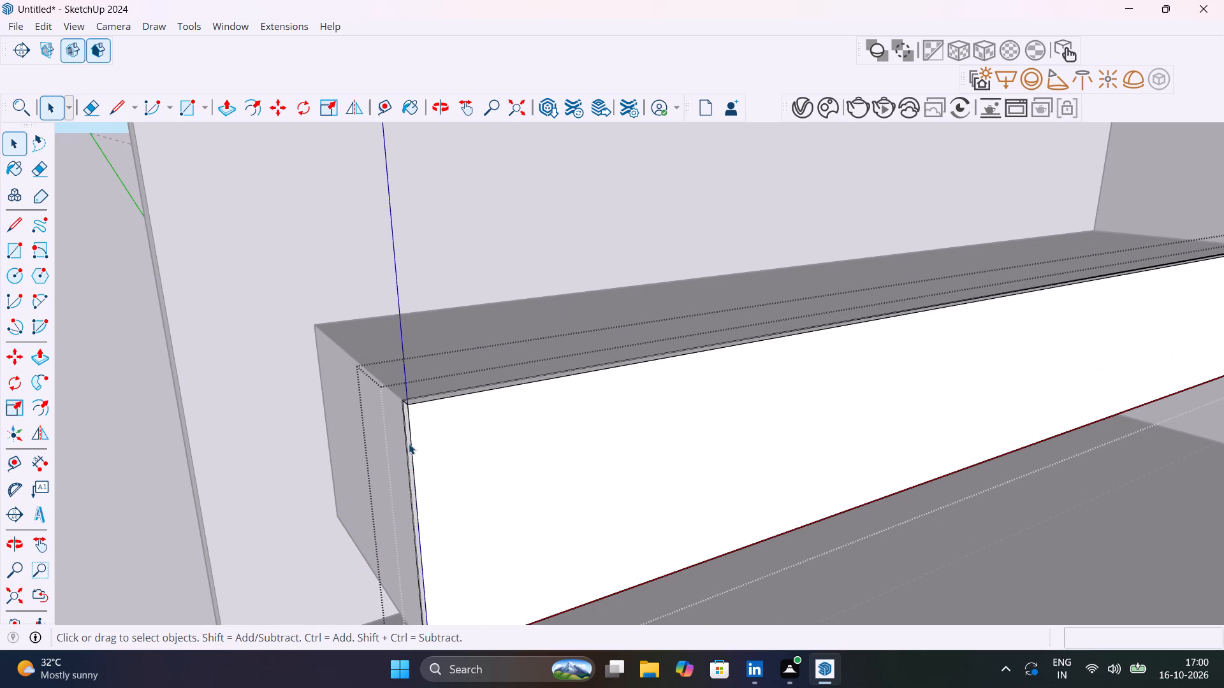
left_click(412, 443)
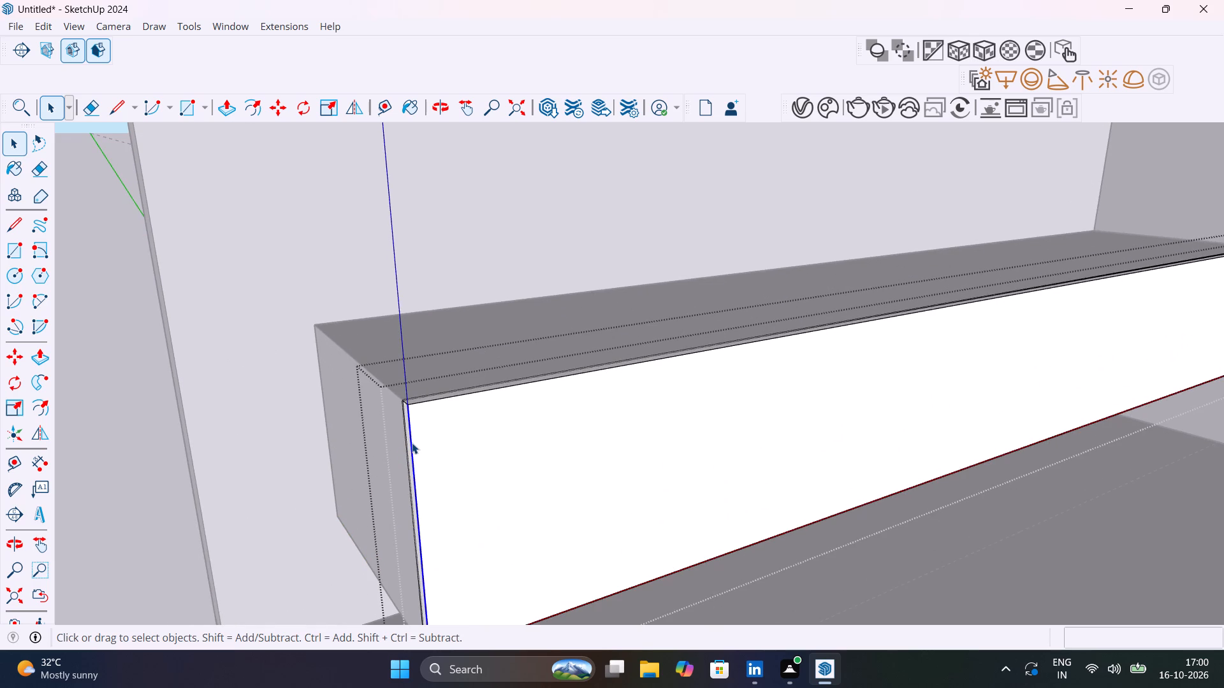
key("m")
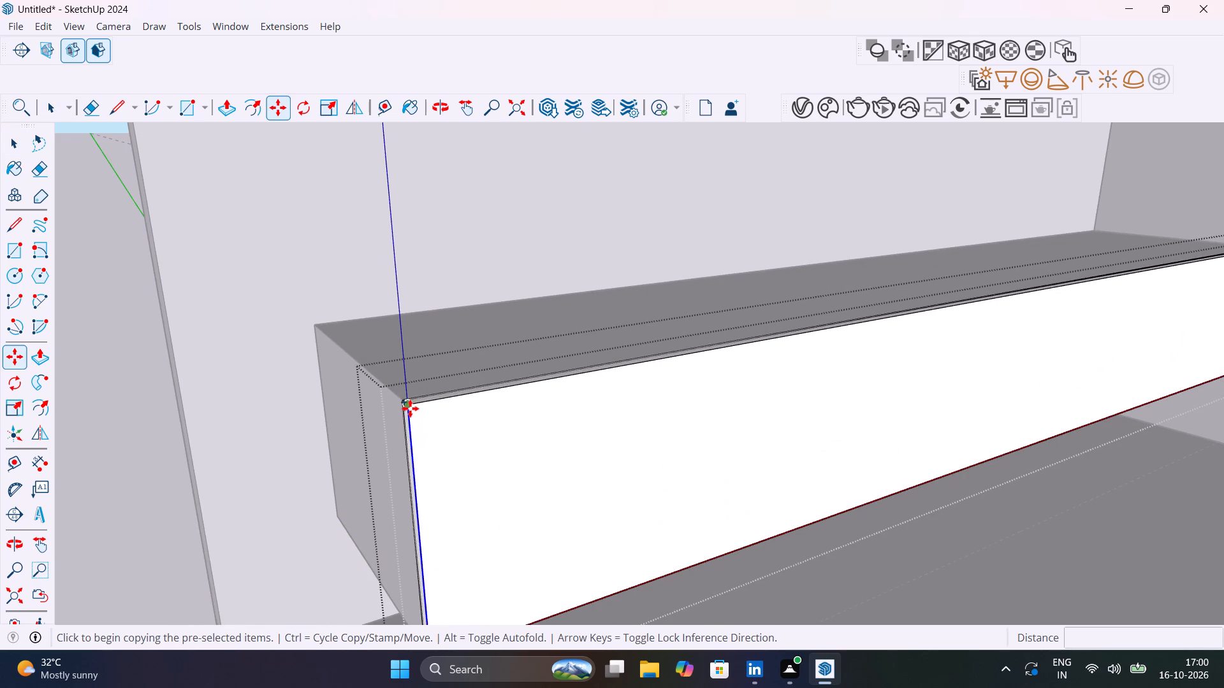
left_click(407, 407)
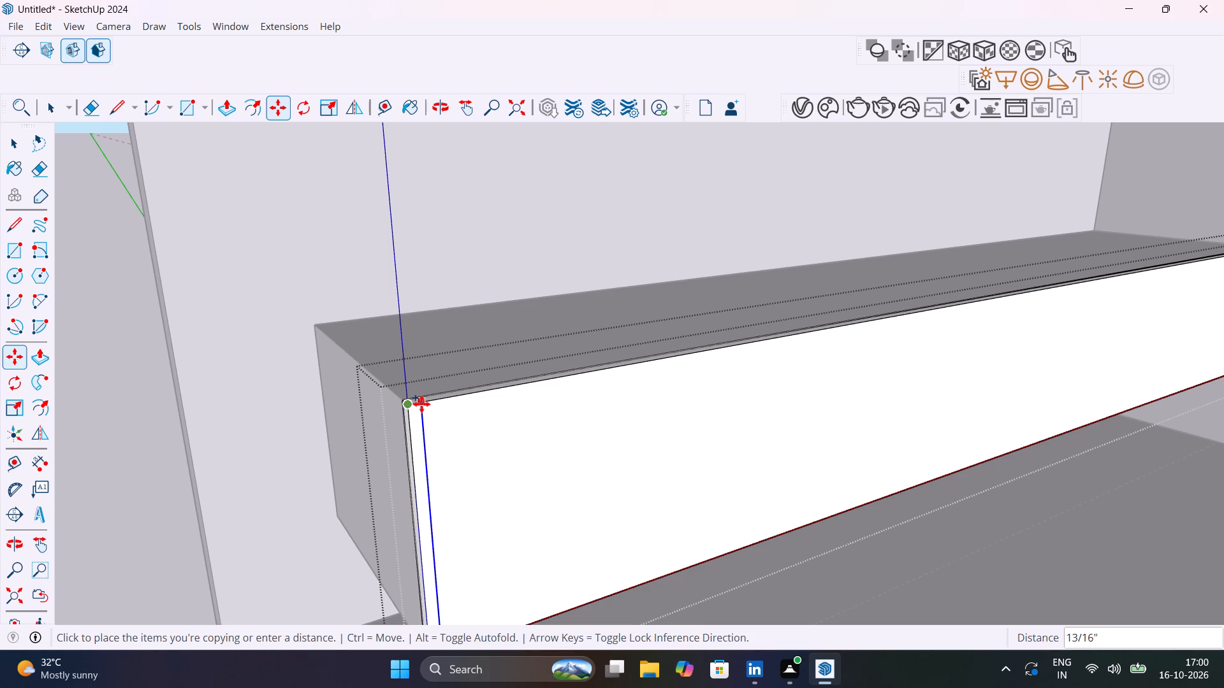
type("18mm")
key("Return")
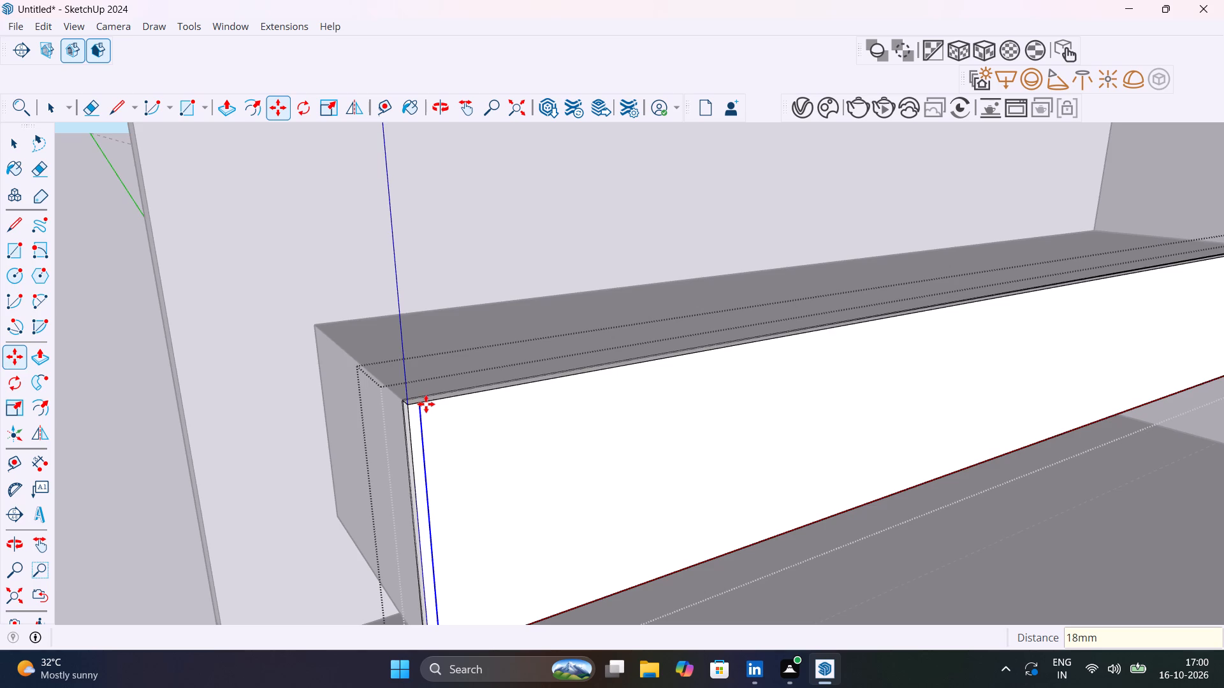
scroll(506, 416, "down", 13)
key("space")
Copy the front face's right vertical edge, at the end near the side wall, 18 mm inward.
scroll(858, 352, "up", 7)
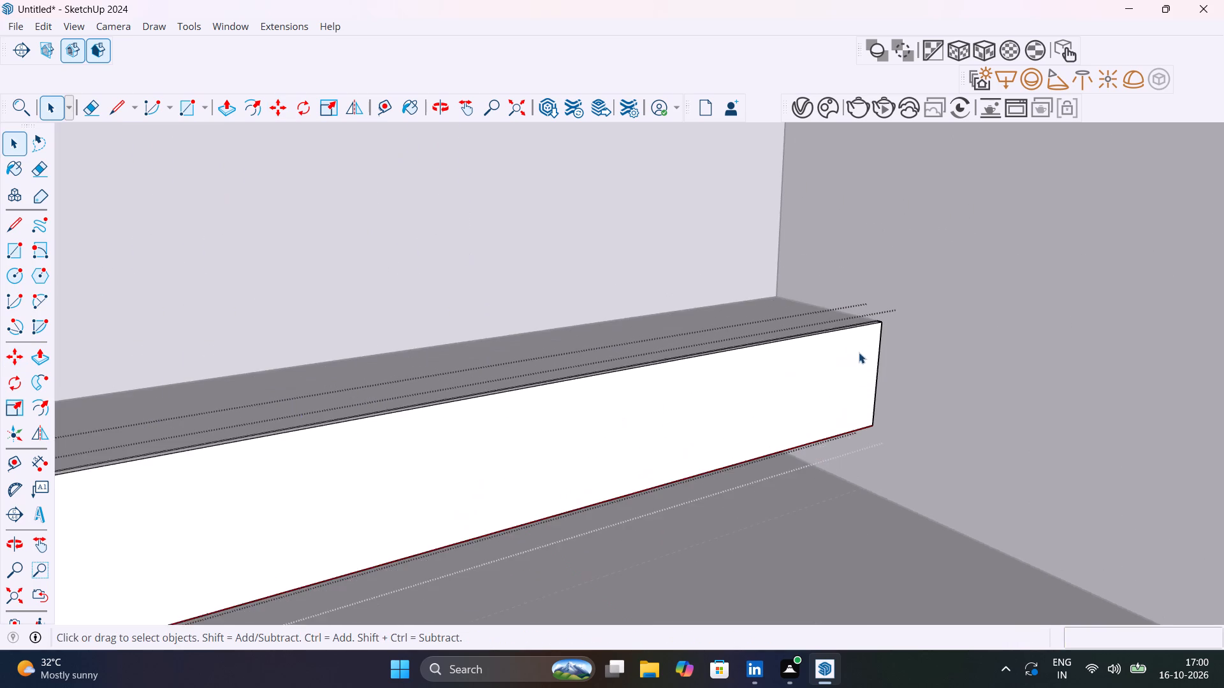
scroll(859, 352, "up", 5)
left_click(898, 334)
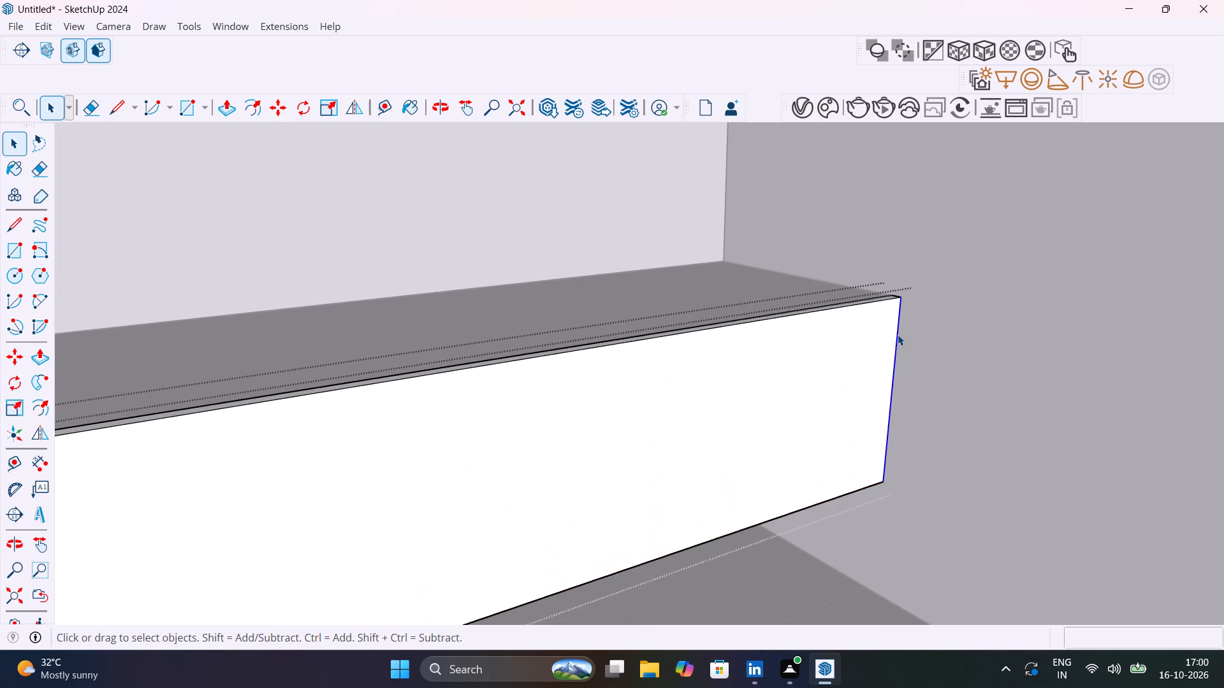
key("m")
left_click(900, 302)
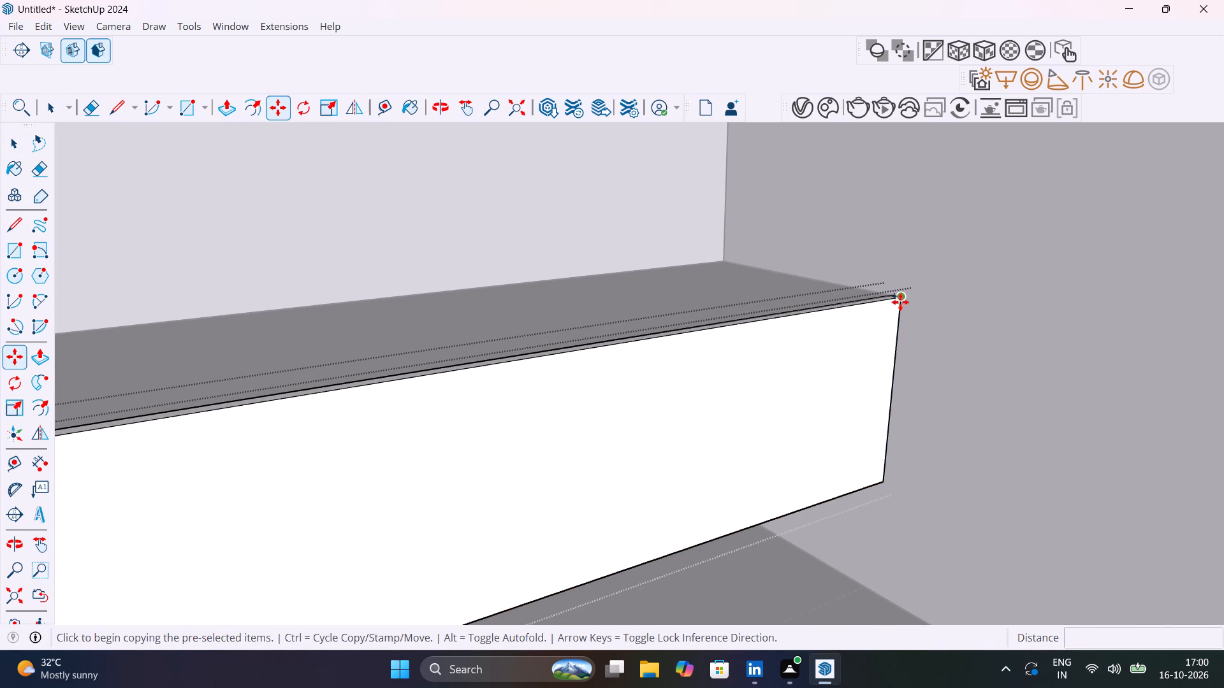
type("18mm")
key("Return")
key("space")
Copy the panel front's top edge, between the two inset vertical lines, 18 mm downward.
scroll(891, 303, "down", 13)
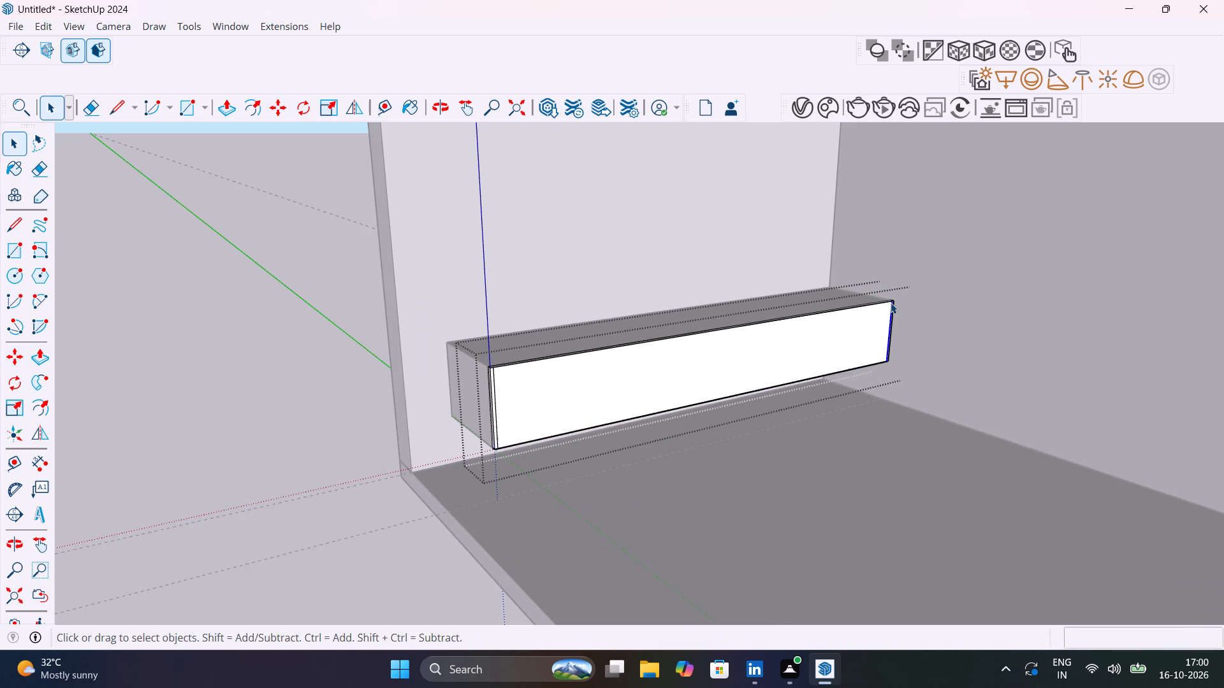
scroll(476, 369, "up", 13)
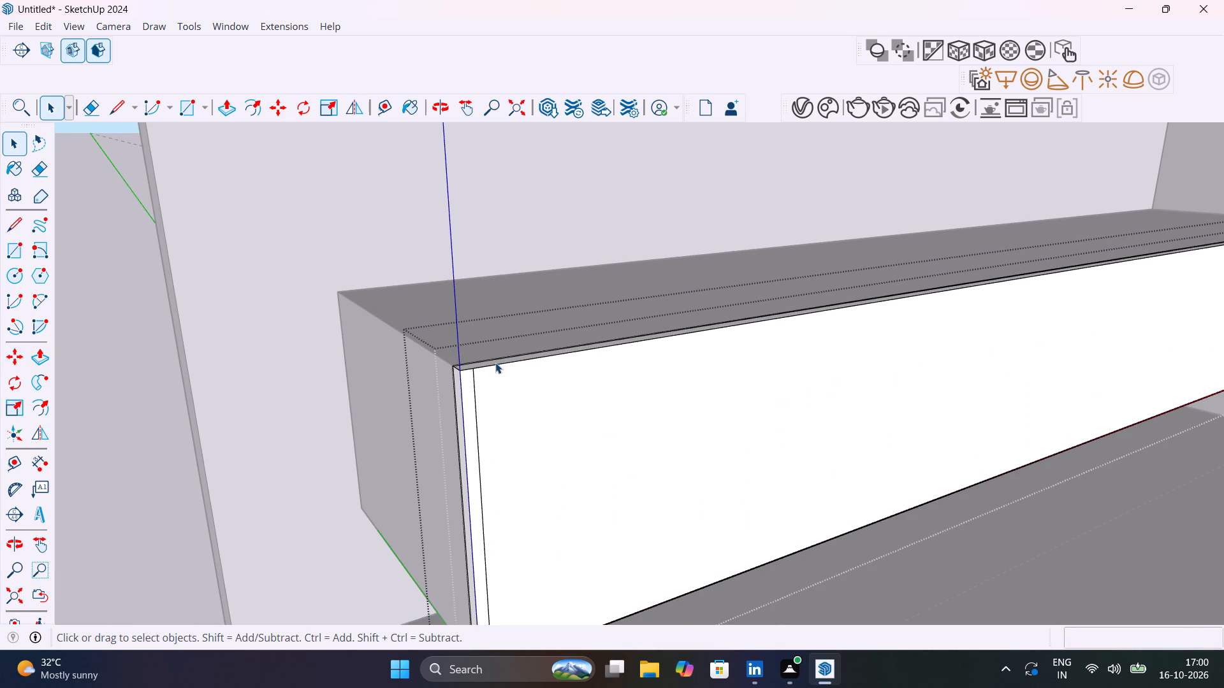
left_click(496, 367)
left_click(496, 368)
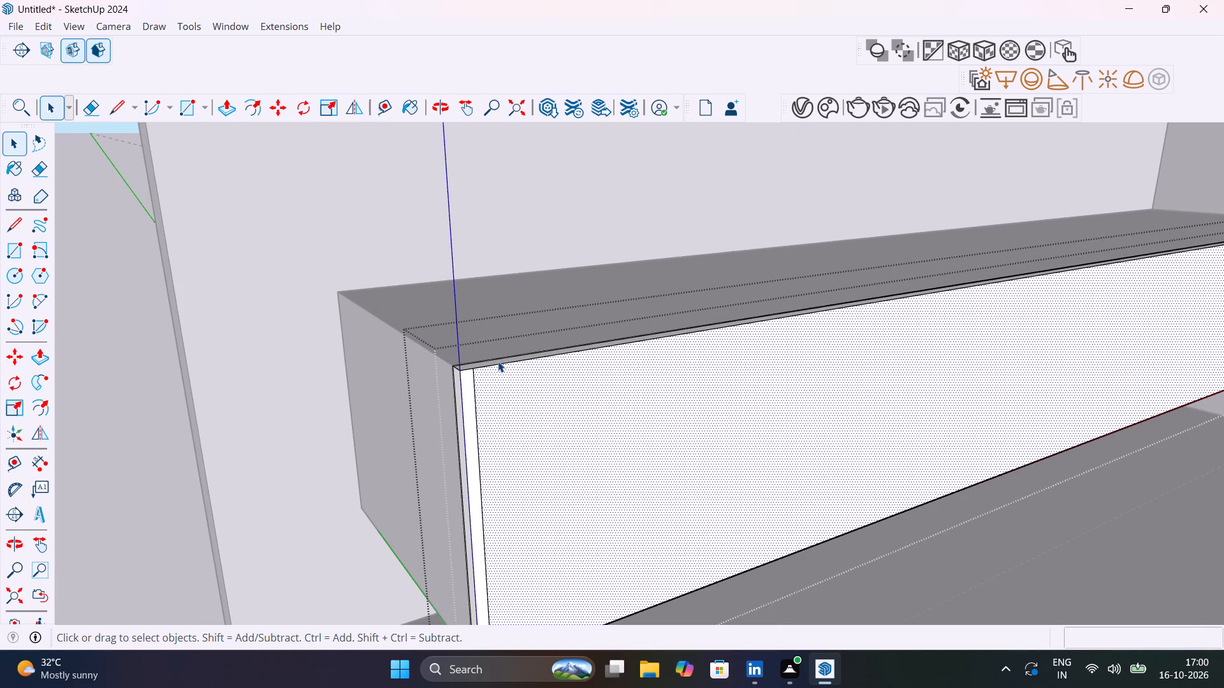
left_click(499, 364)
key("m")
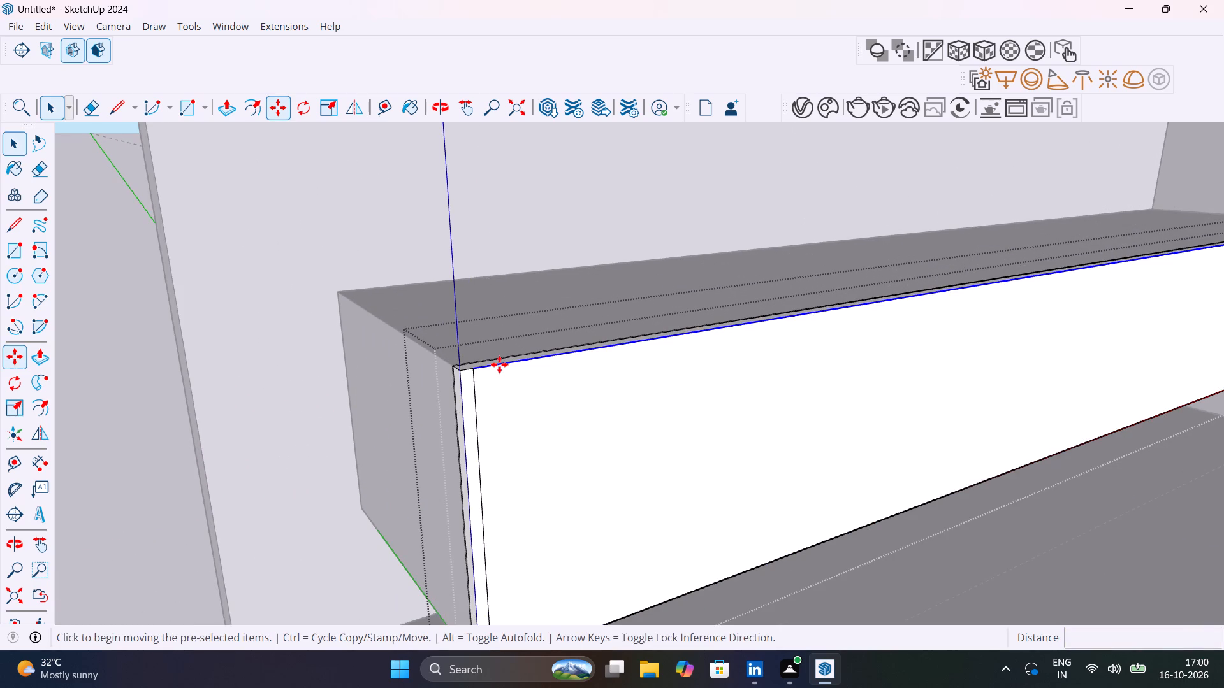
left_click(476, 369)
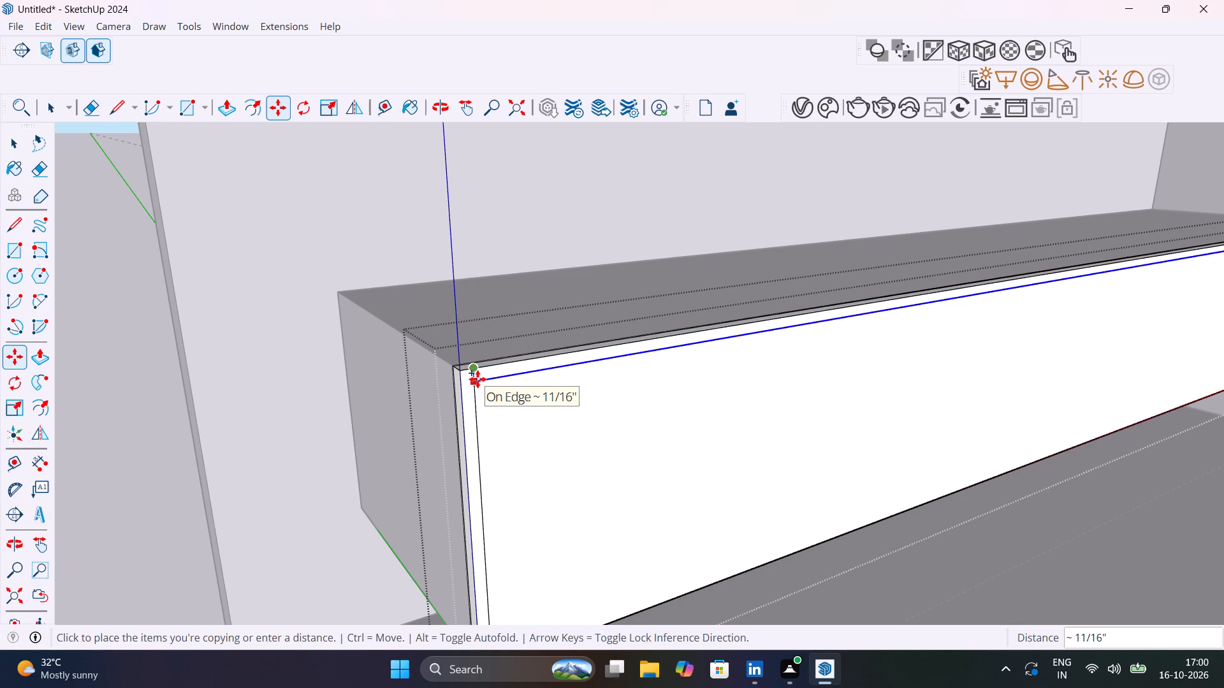
type("18")
type("mm")
key("Return")
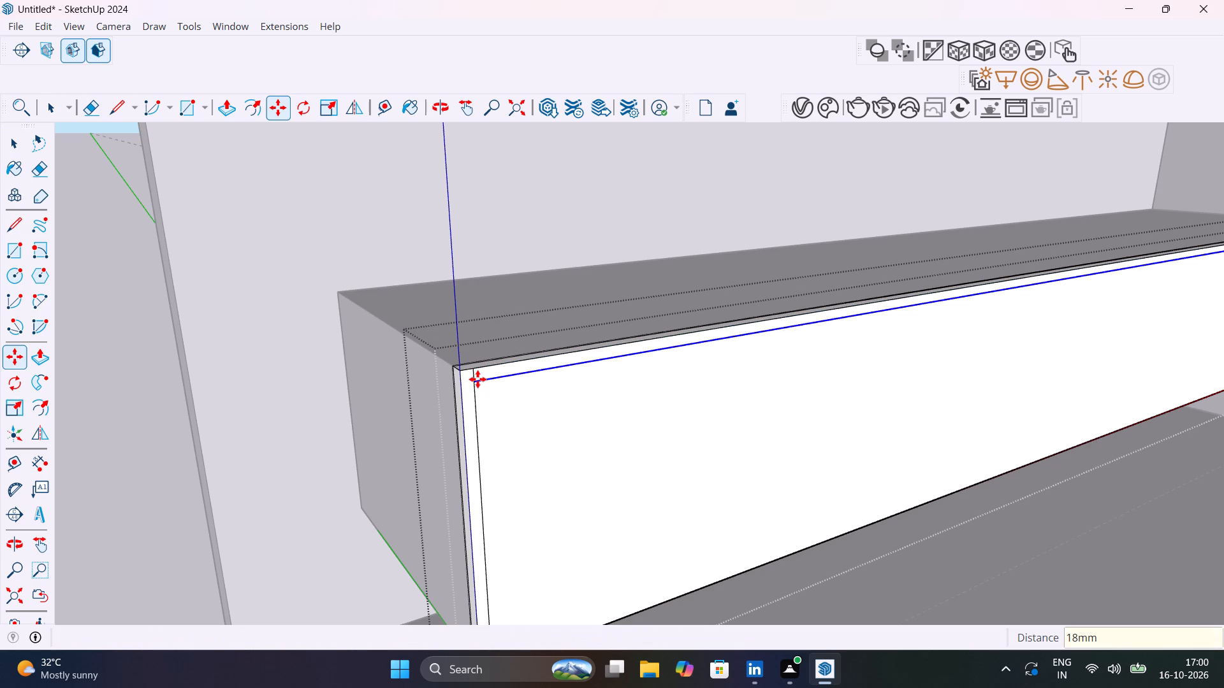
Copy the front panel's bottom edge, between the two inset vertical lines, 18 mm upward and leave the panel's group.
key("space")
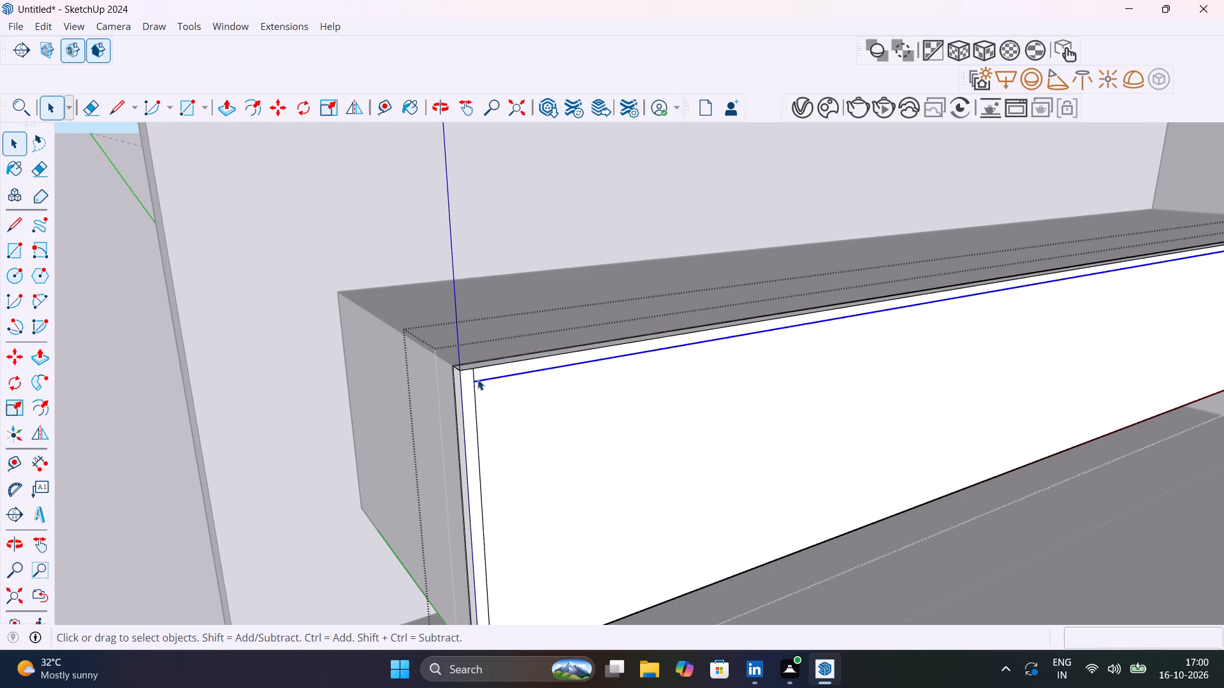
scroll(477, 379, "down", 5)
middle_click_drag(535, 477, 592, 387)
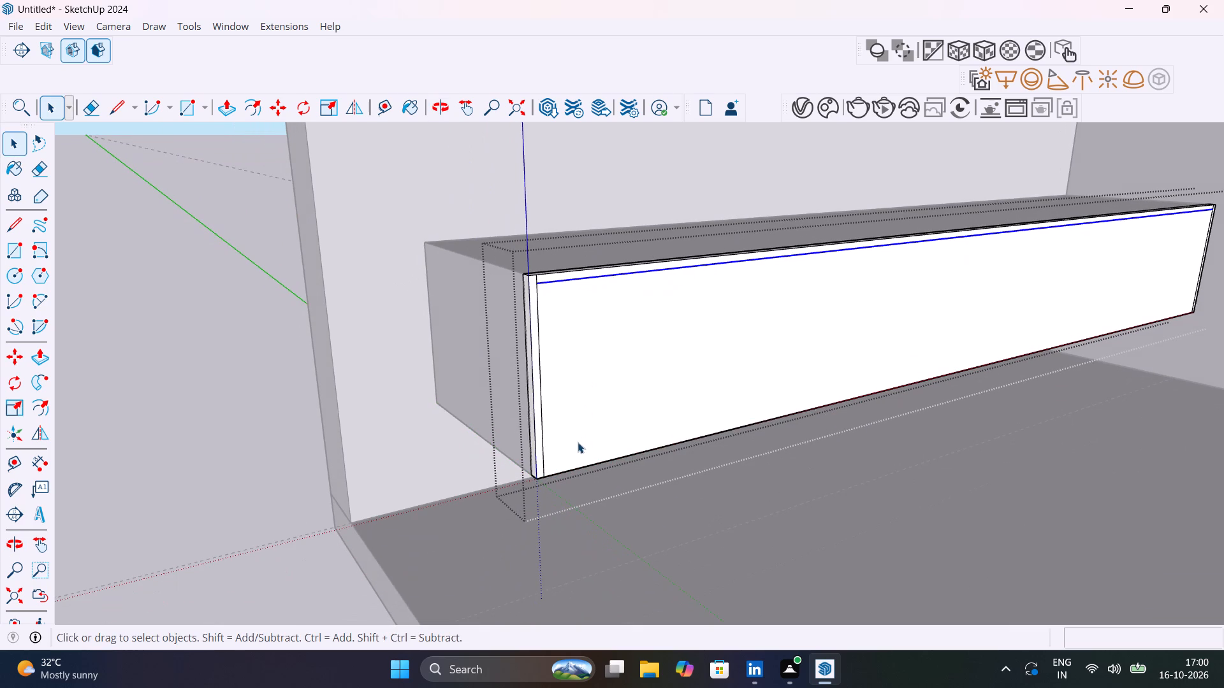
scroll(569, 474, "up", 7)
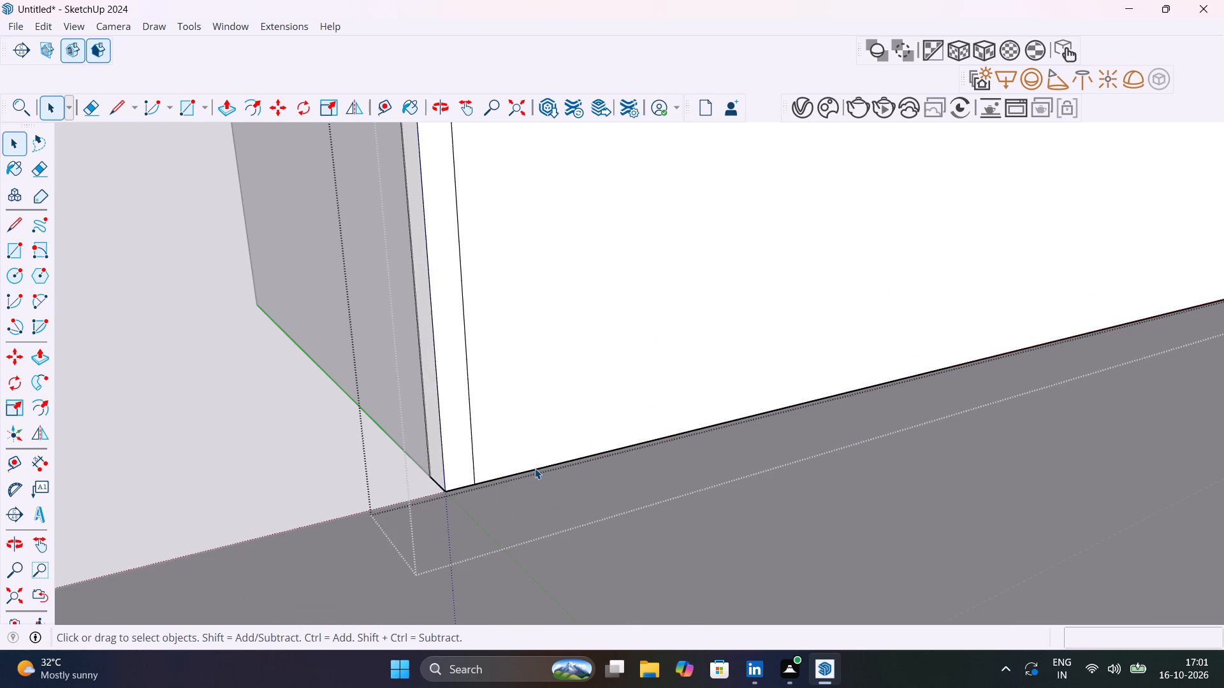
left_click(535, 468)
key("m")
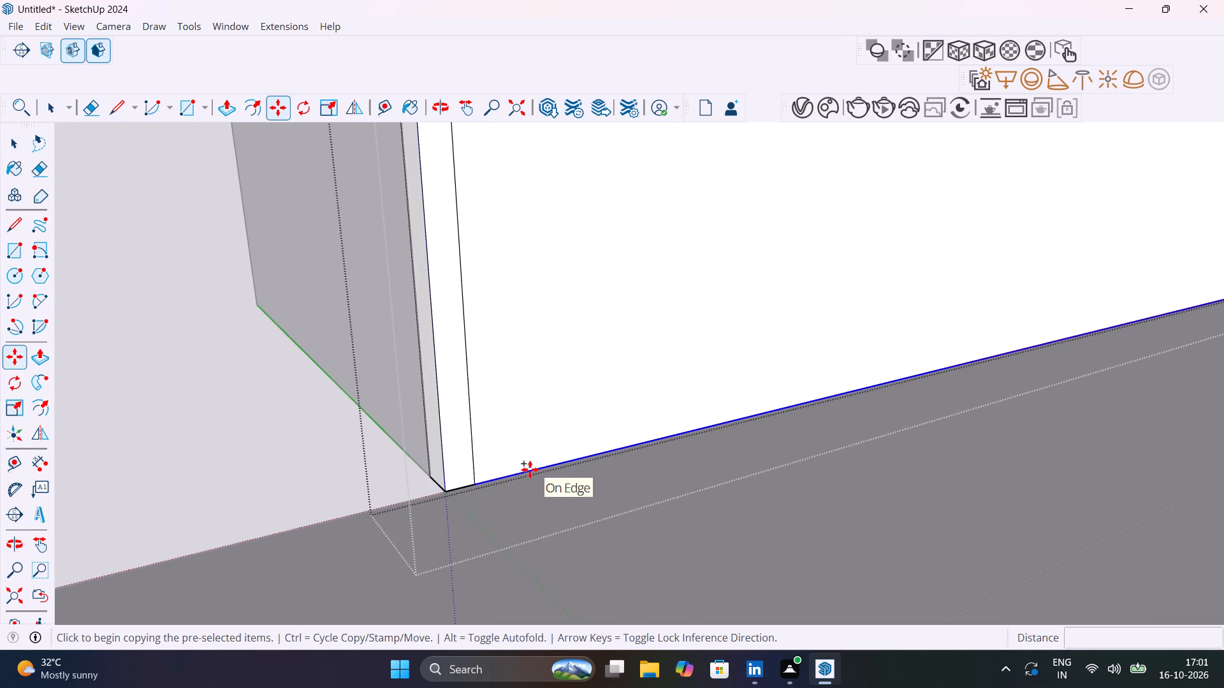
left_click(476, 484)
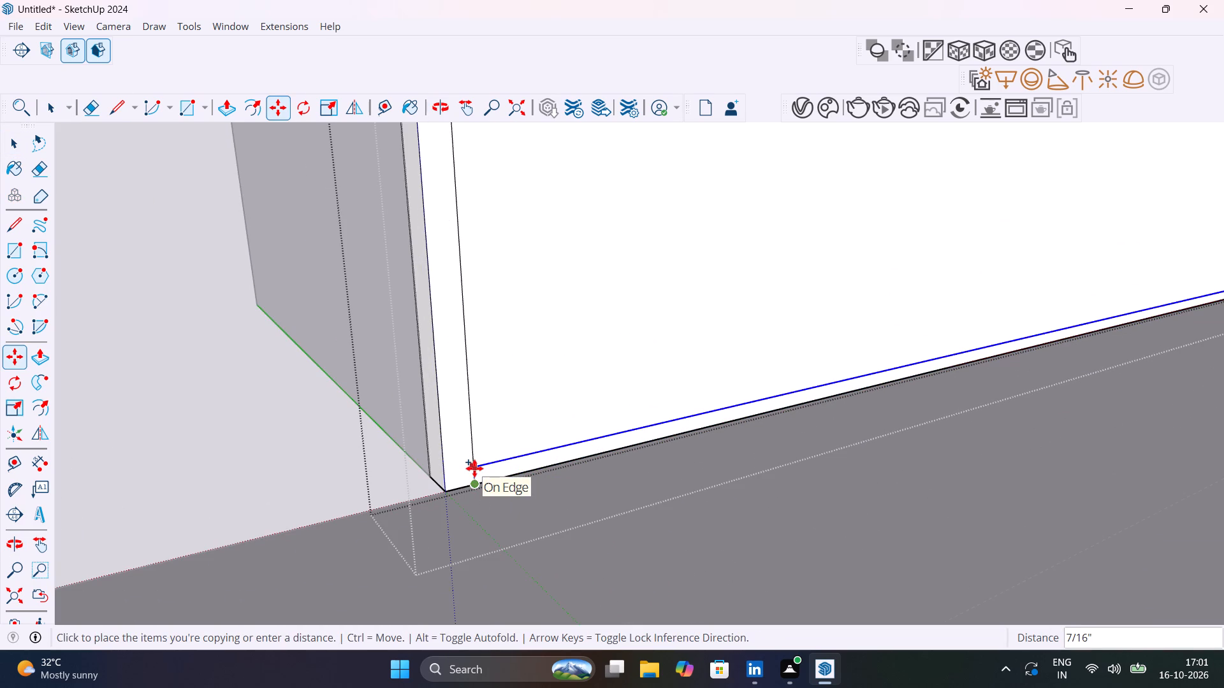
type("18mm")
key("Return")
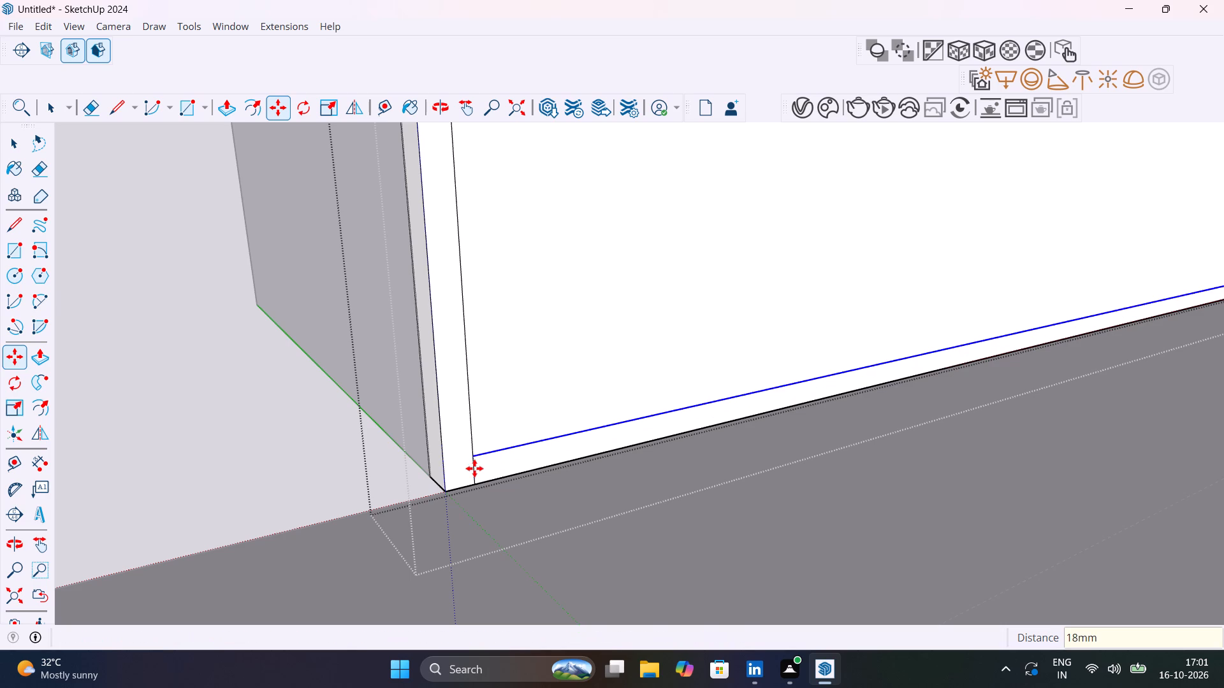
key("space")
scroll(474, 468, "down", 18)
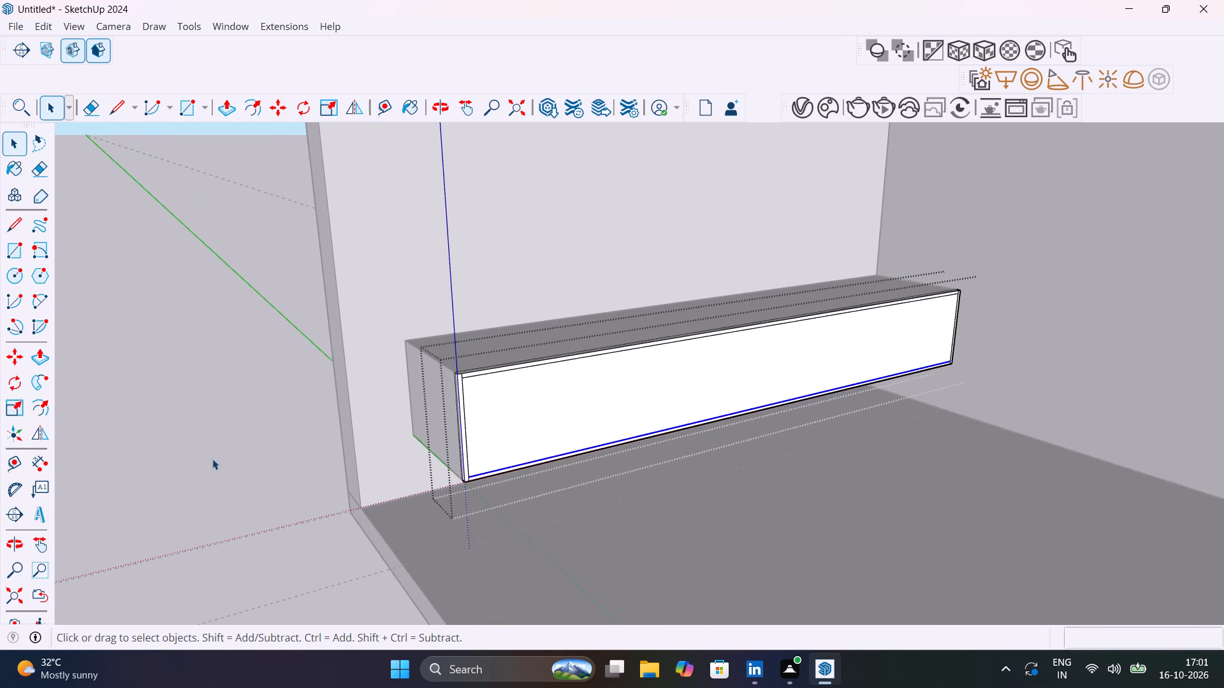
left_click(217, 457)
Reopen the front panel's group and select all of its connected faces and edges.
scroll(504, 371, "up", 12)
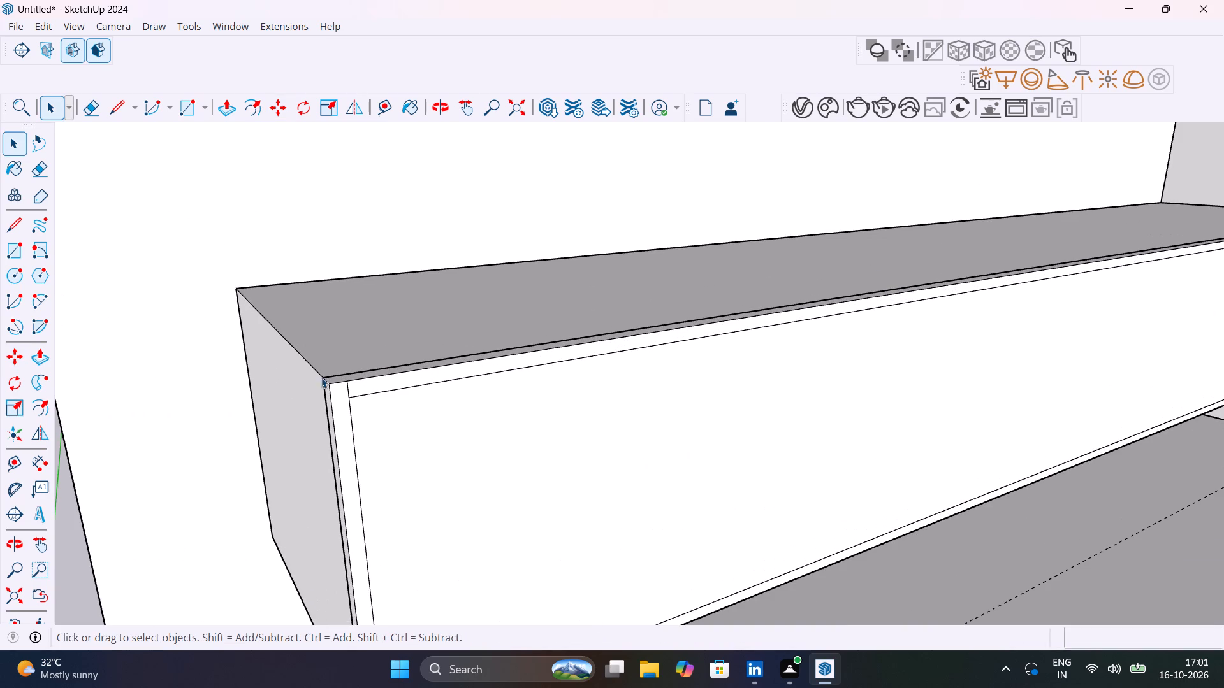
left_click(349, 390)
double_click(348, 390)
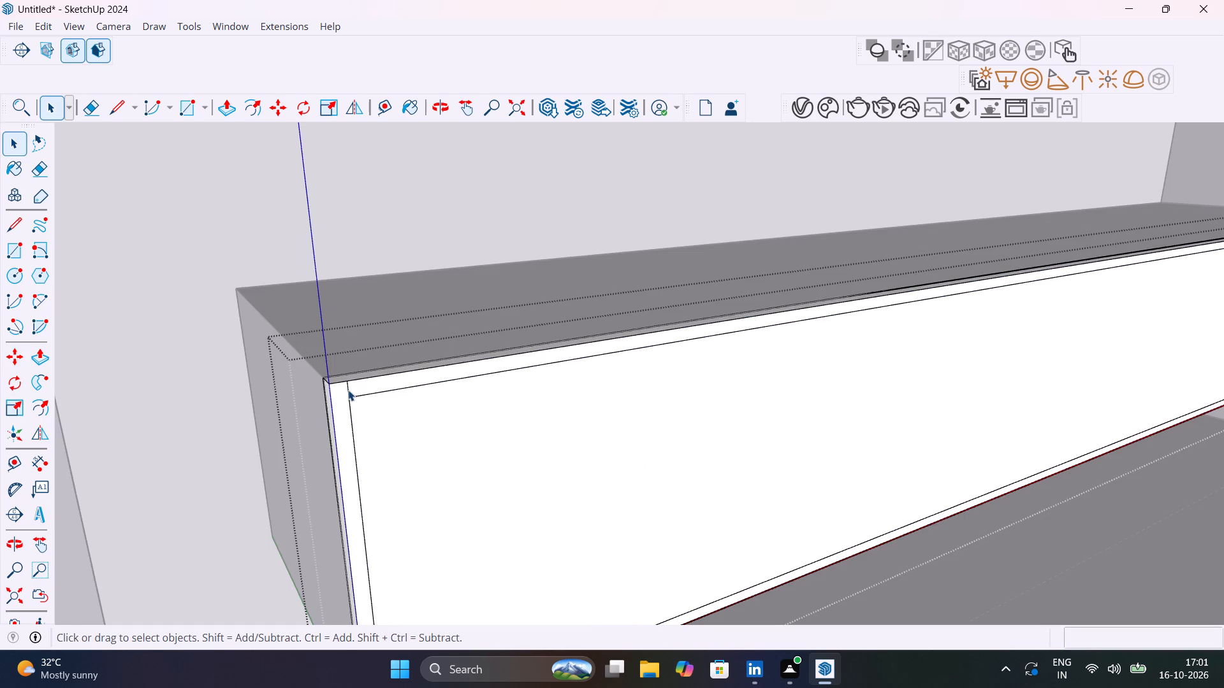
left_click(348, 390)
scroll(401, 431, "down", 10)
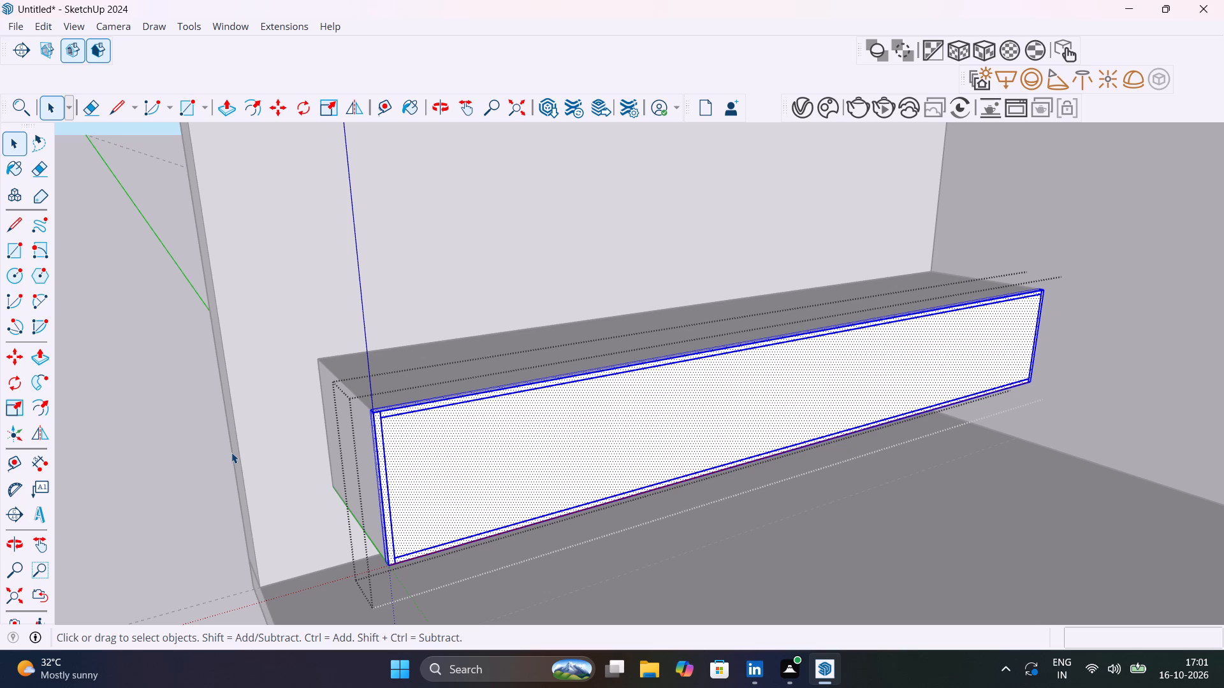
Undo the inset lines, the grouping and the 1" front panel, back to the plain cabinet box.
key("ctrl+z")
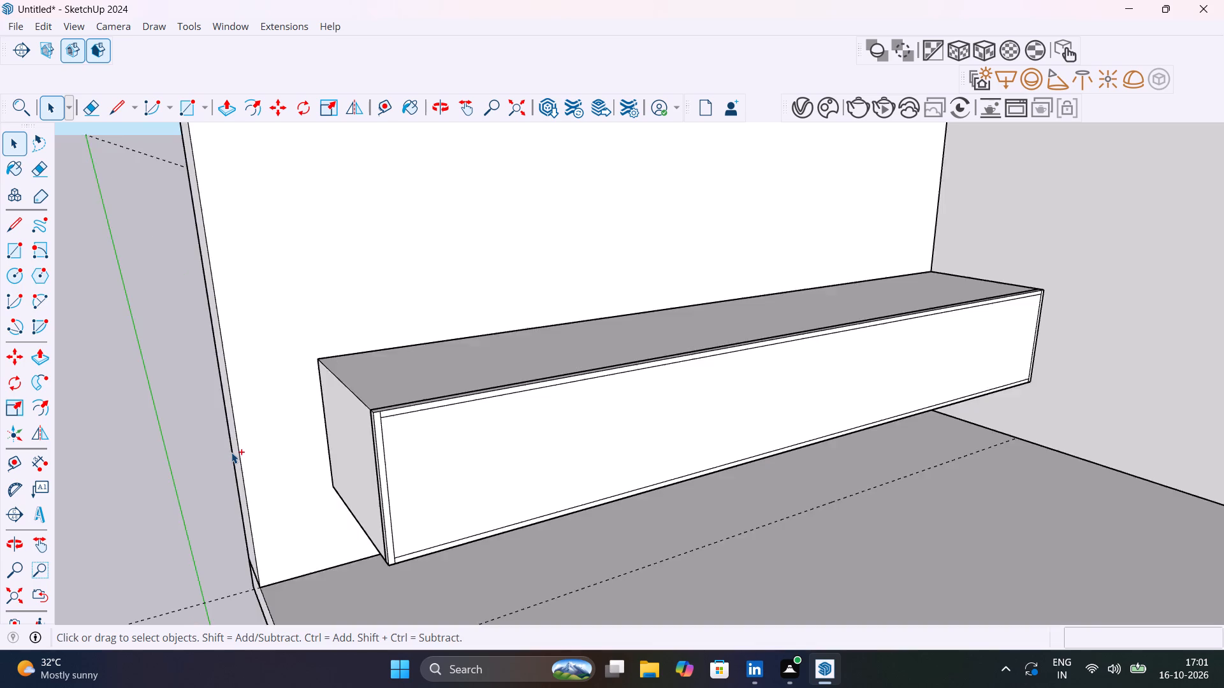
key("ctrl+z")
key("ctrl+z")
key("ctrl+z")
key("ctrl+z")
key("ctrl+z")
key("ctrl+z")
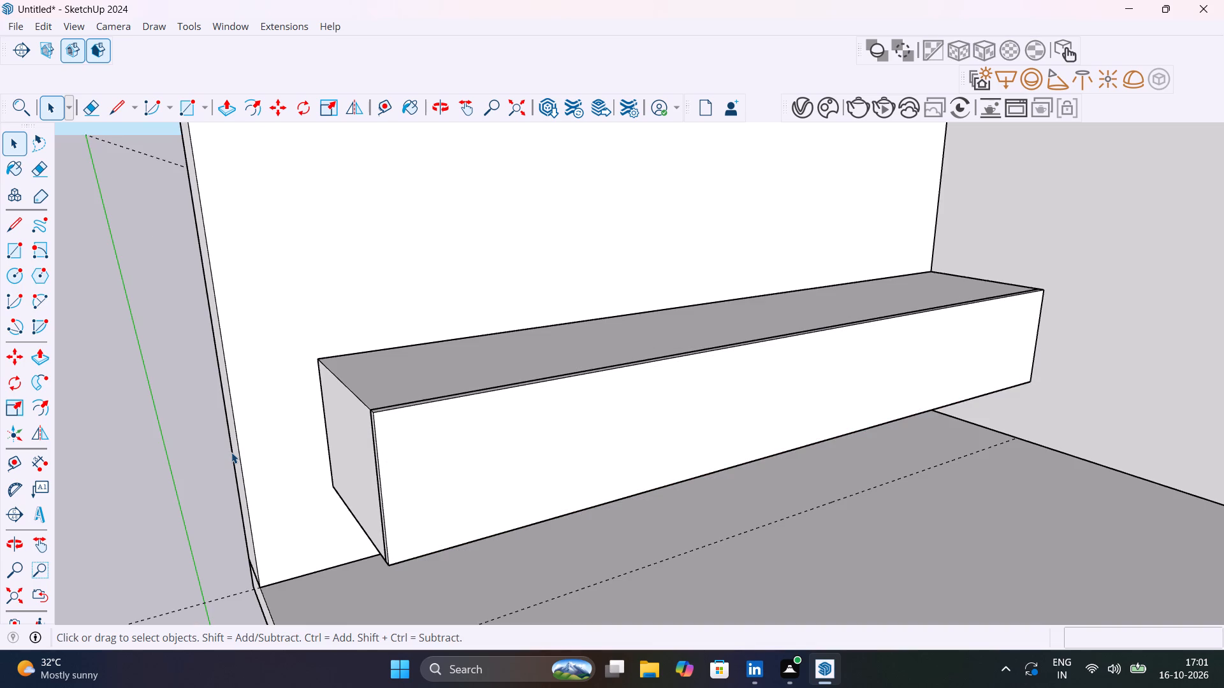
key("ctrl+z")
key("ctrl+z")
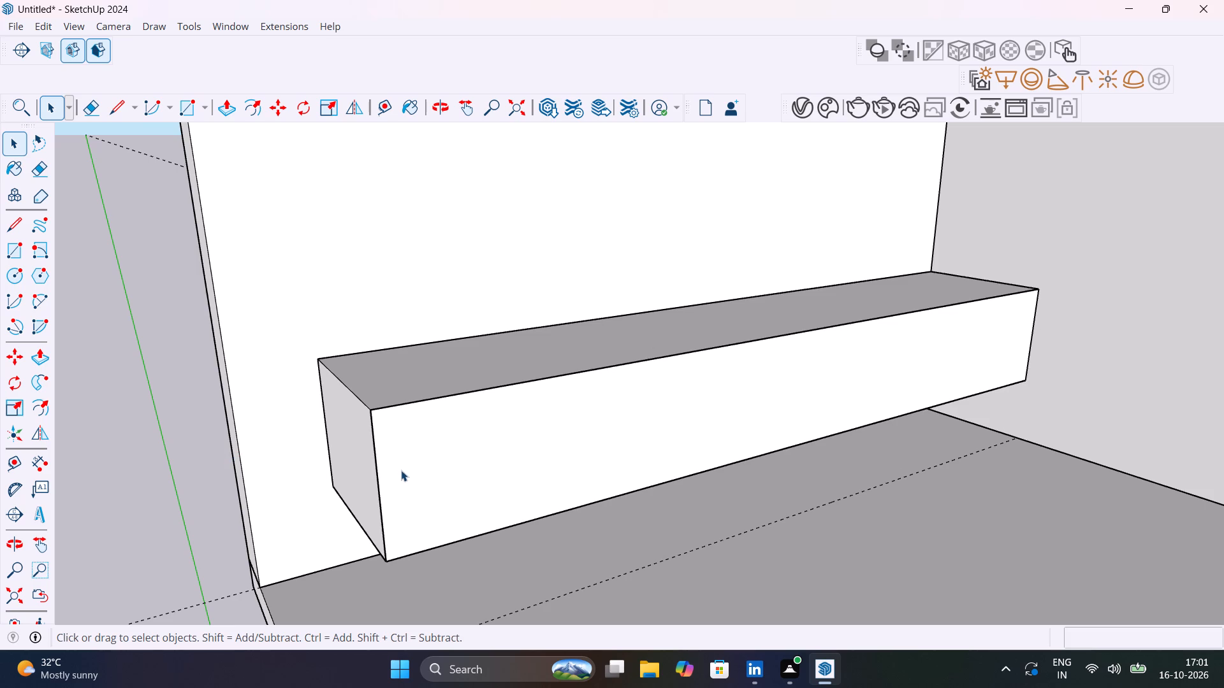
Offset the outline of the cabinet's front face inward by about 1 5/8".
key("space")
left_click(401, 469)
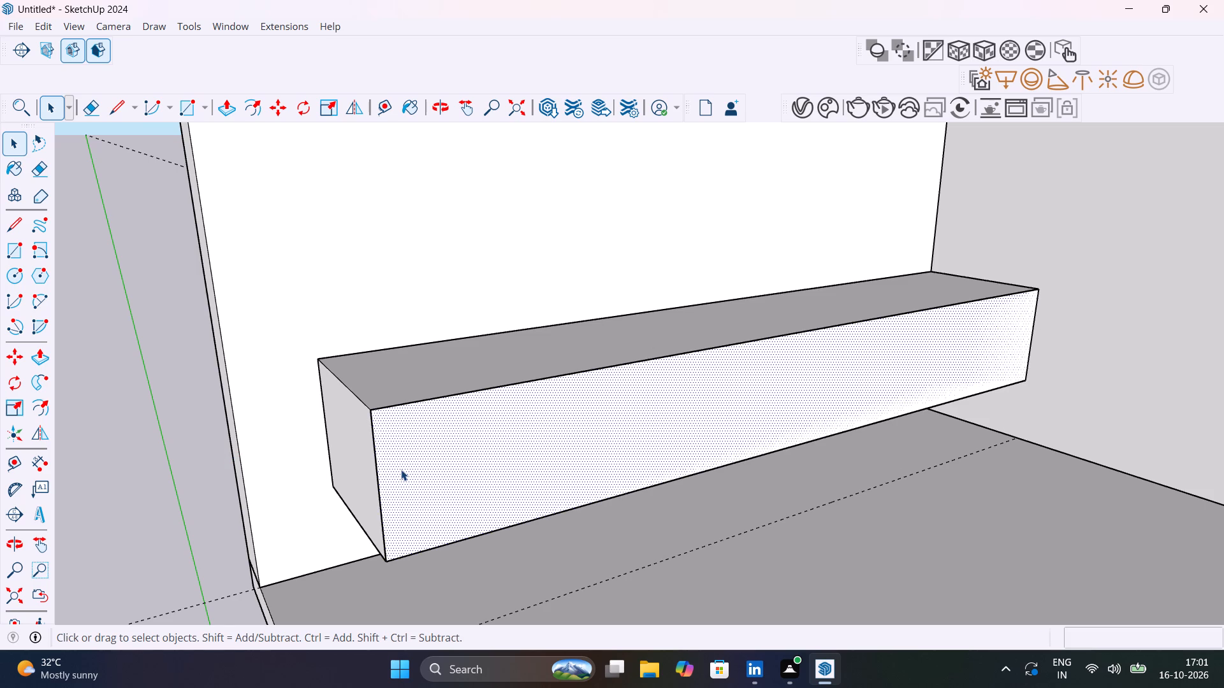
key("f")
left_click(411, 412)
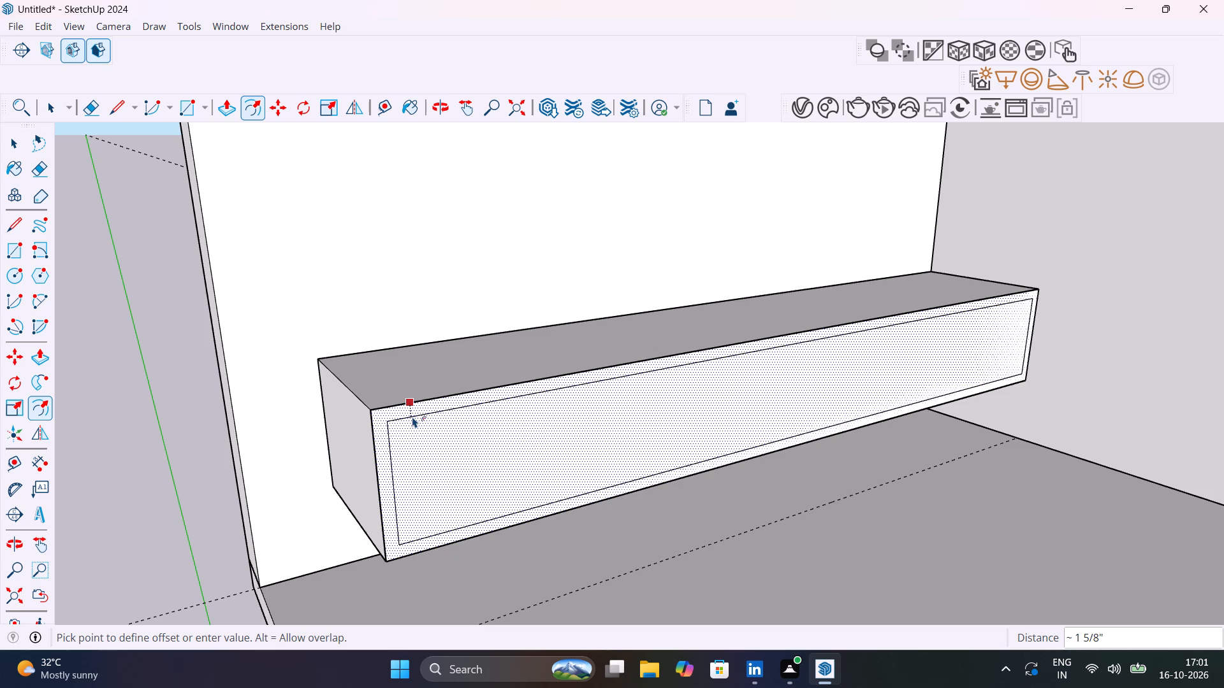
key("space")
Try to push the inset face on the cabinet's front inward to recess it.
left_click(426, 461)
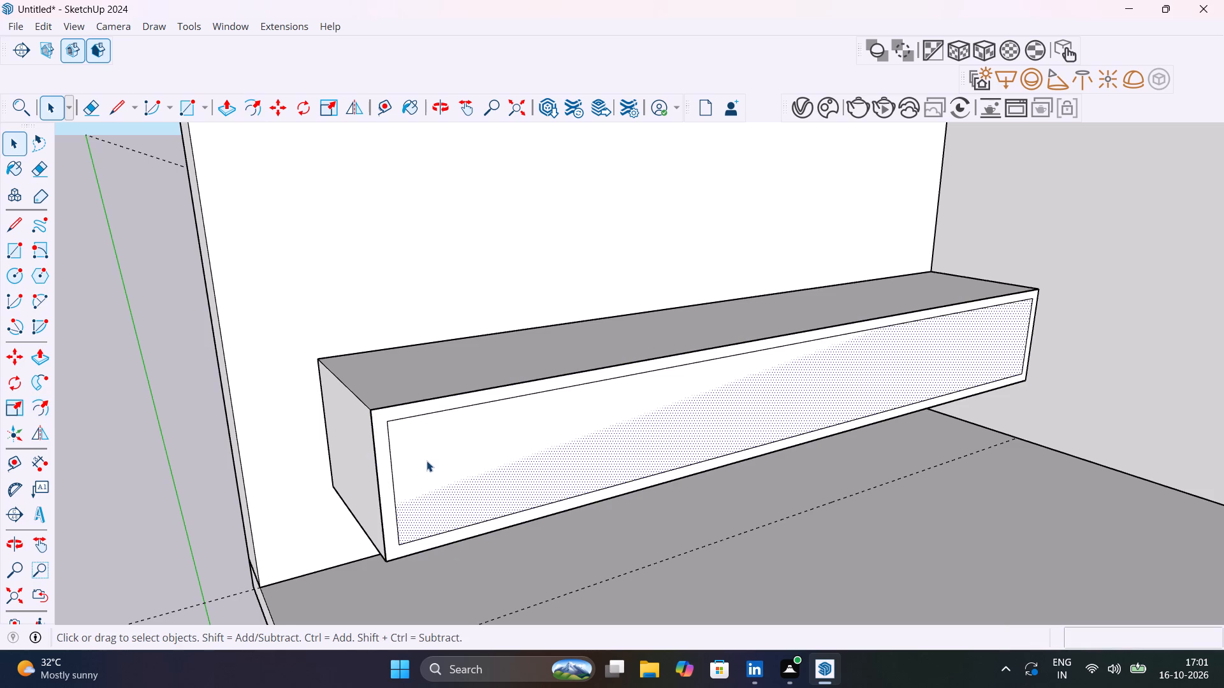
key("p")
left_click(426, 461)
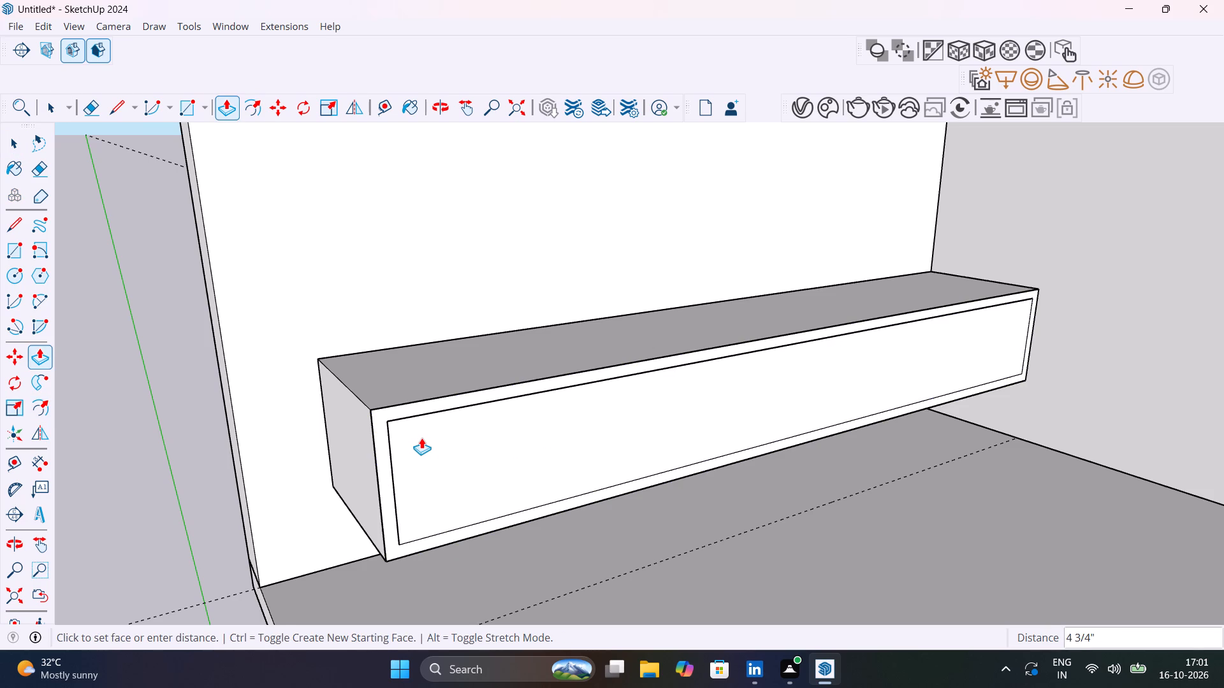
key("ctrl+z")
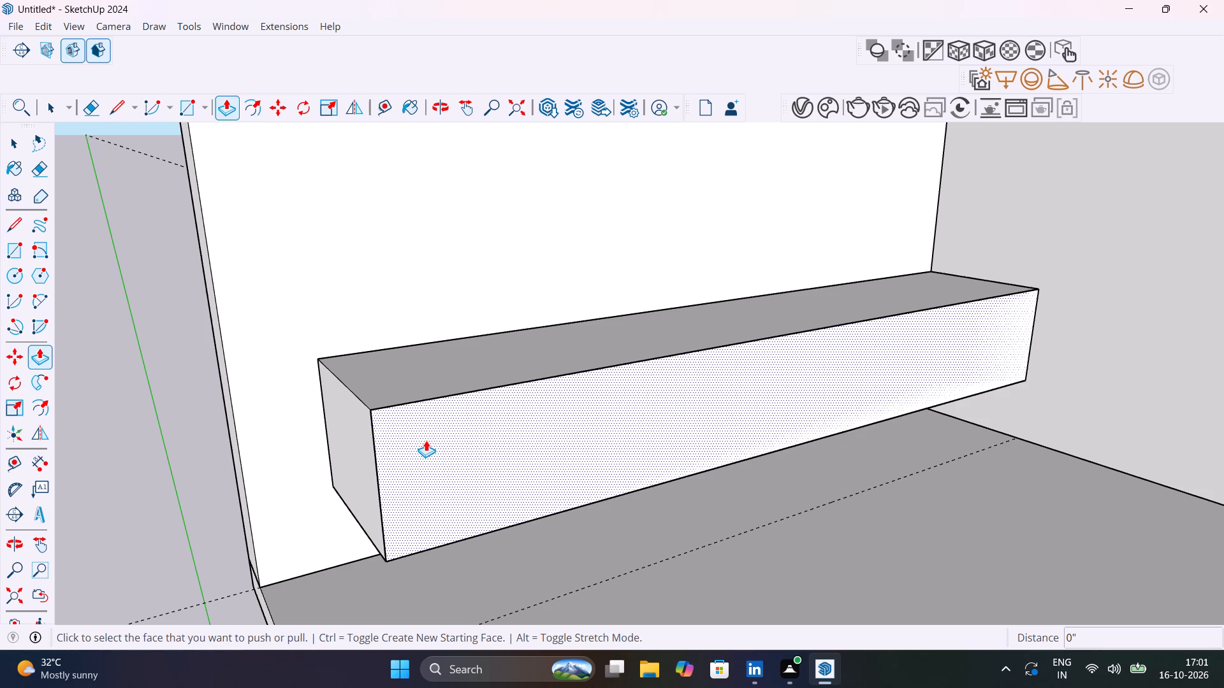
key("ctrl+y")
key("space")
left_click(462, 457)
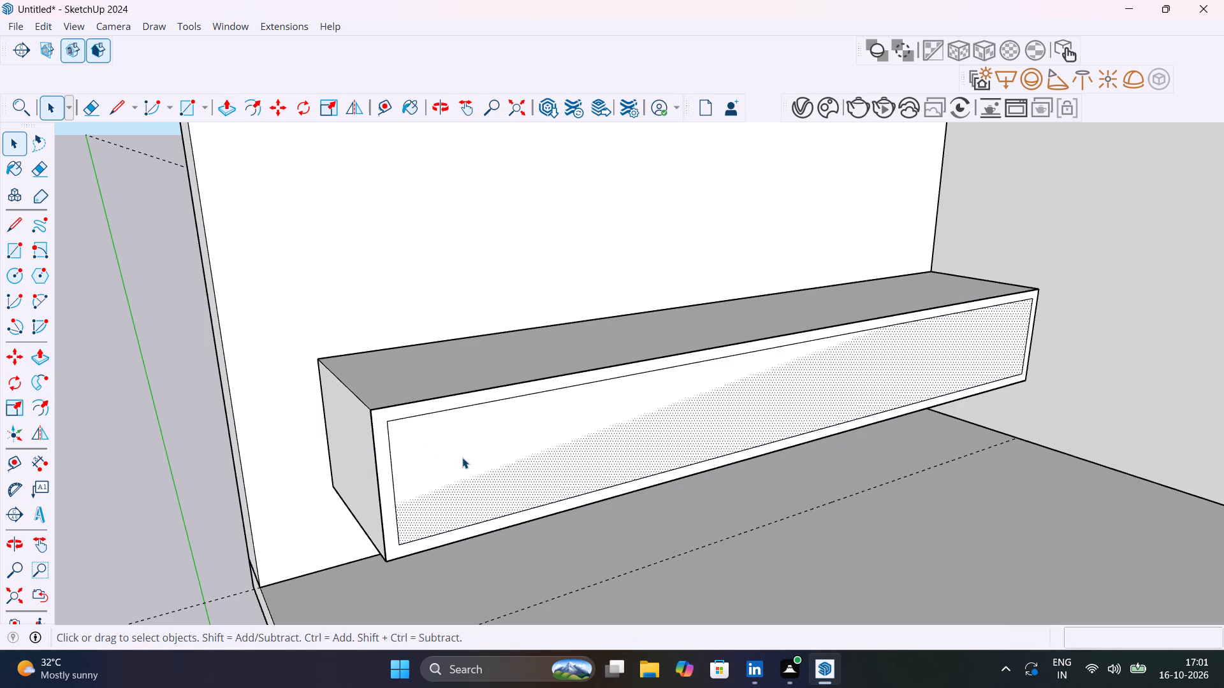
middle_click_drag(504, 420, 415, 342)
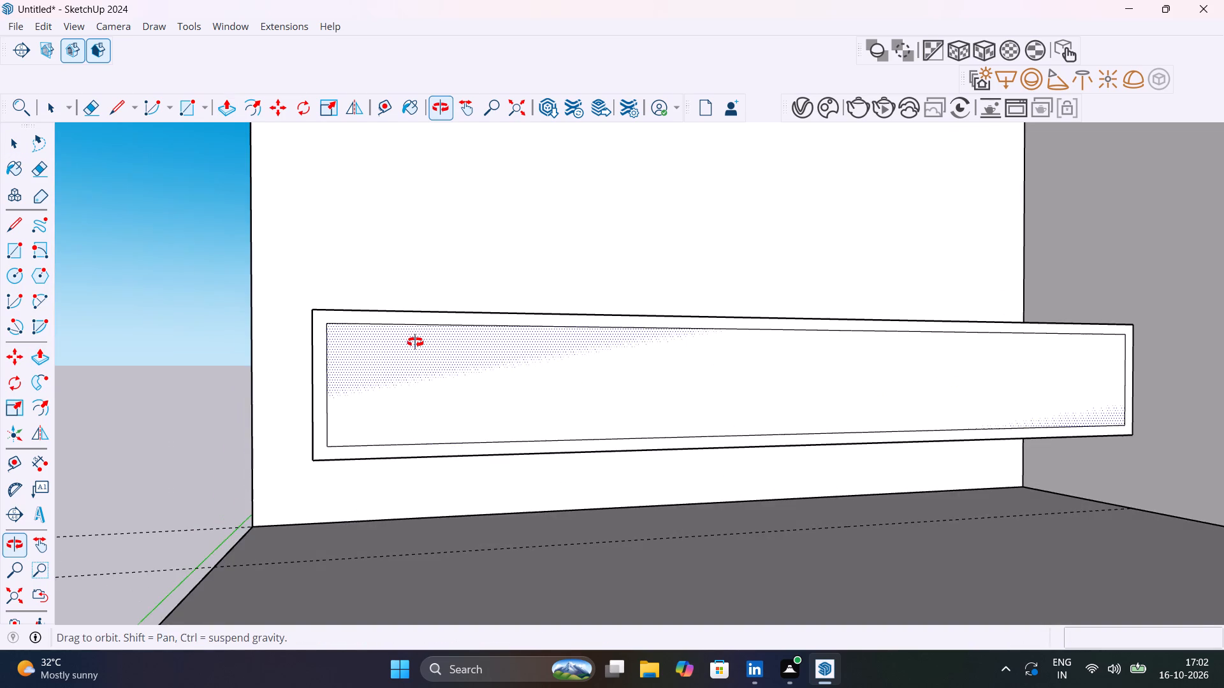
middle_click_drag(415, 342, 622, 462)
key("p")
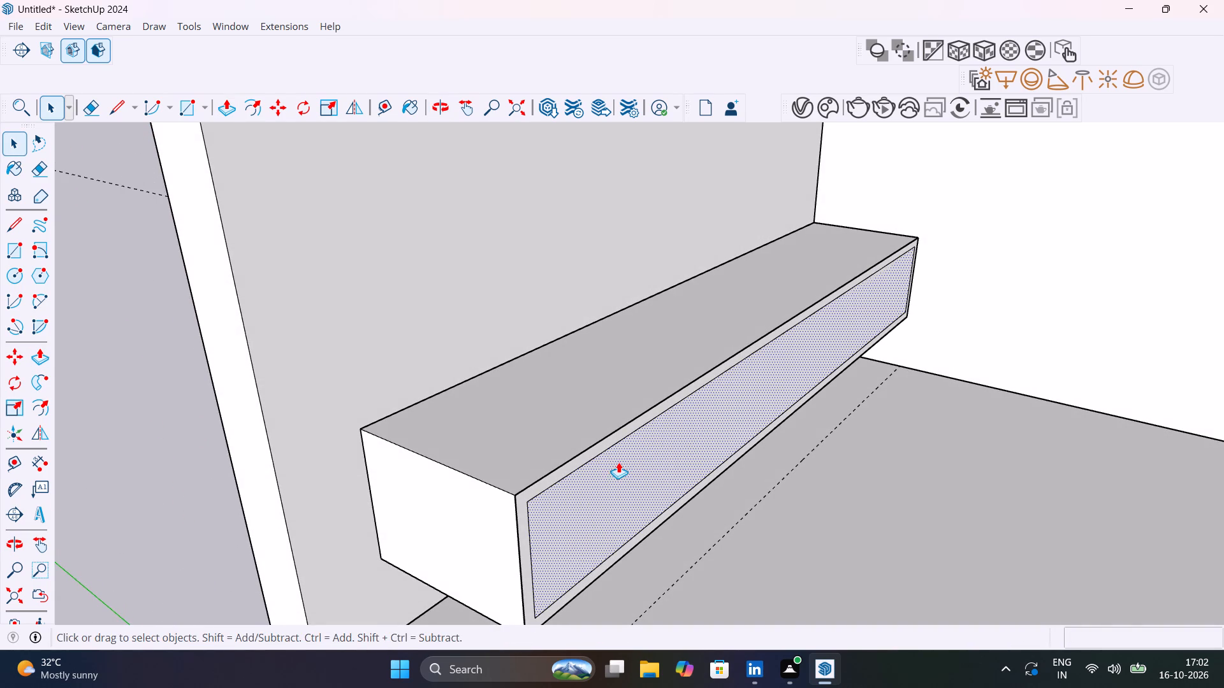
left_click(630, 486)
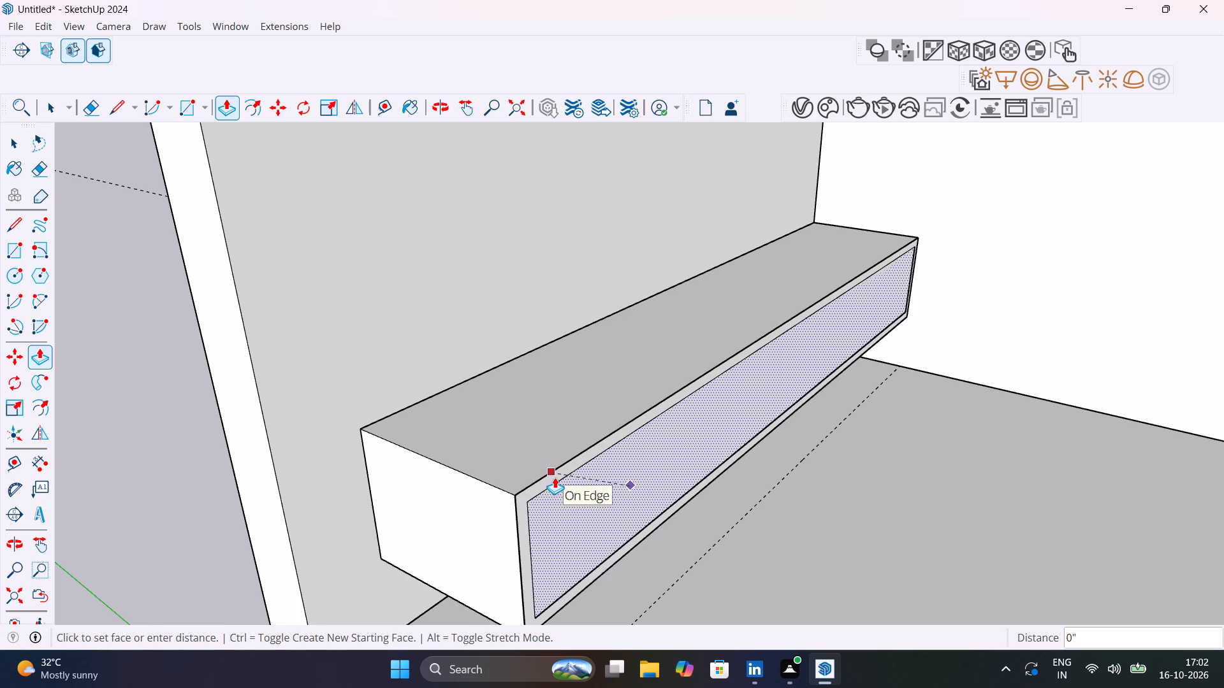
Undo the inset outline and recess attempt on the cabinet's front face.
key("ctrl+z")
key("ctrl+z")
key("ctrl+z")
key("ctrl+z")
Open the cabinet's group and offset the outline of its front face 18 mm inward.
key("space")
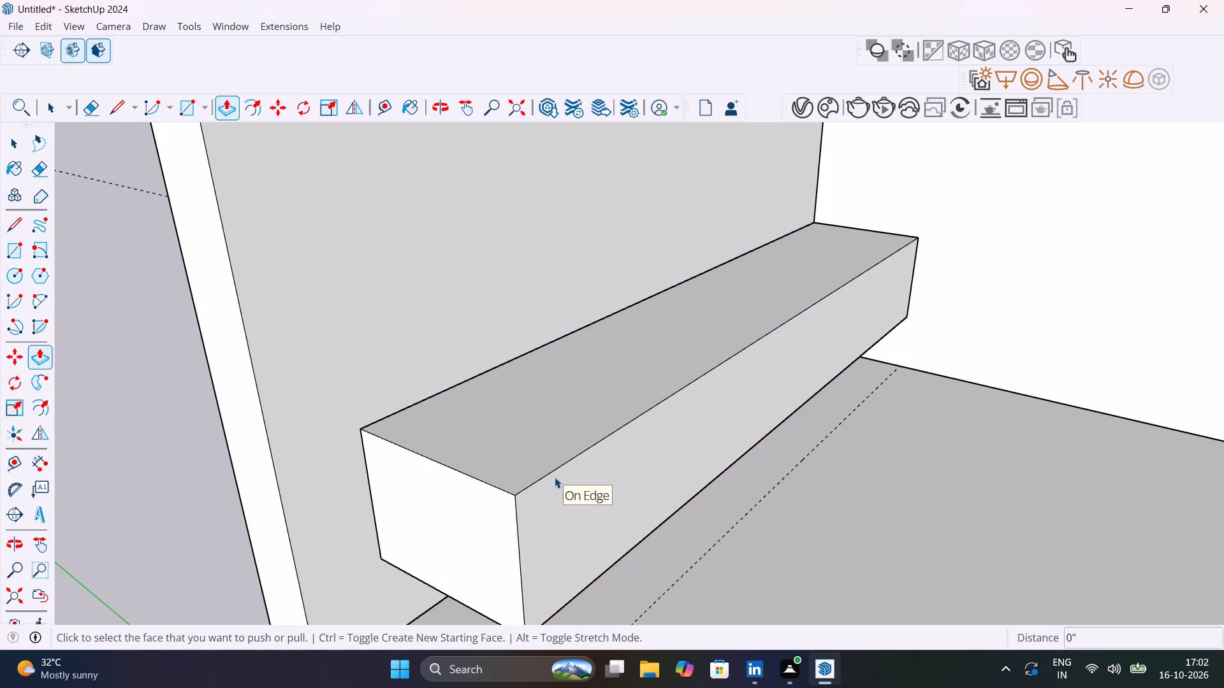
left_click(562, 480)
double_click(564, 480)
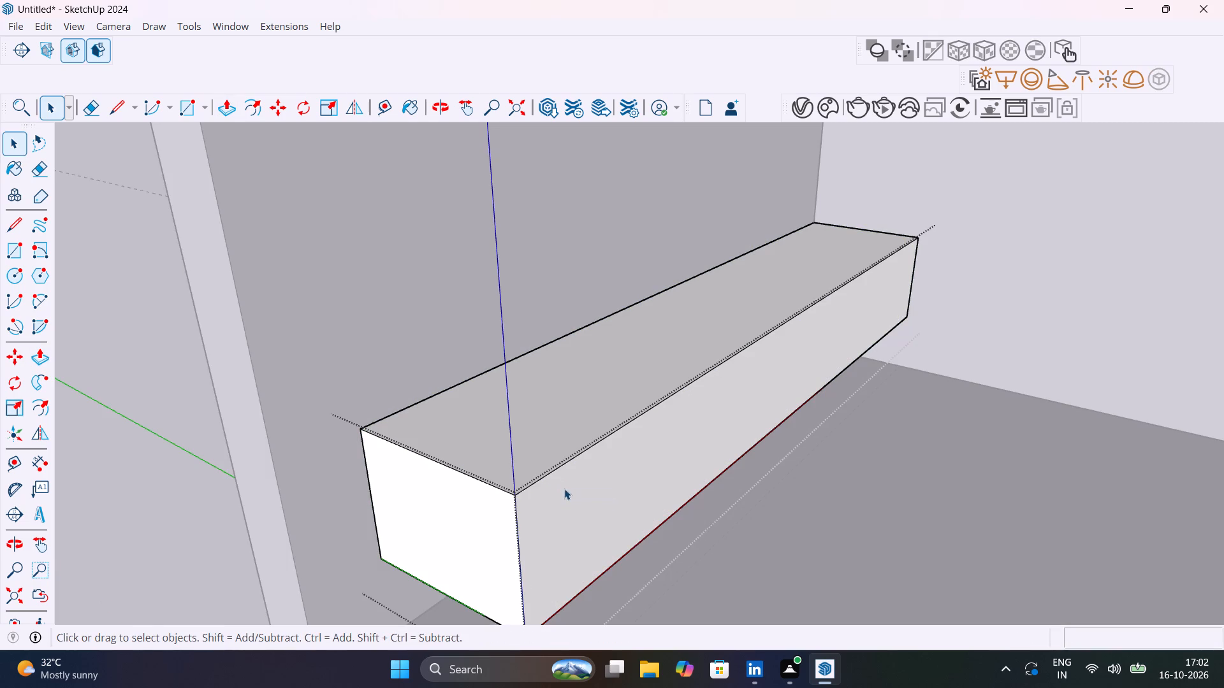
middle_click_drag(541, 479, 507, 466)
scroll(507, 466, "up", 1)
key("f")
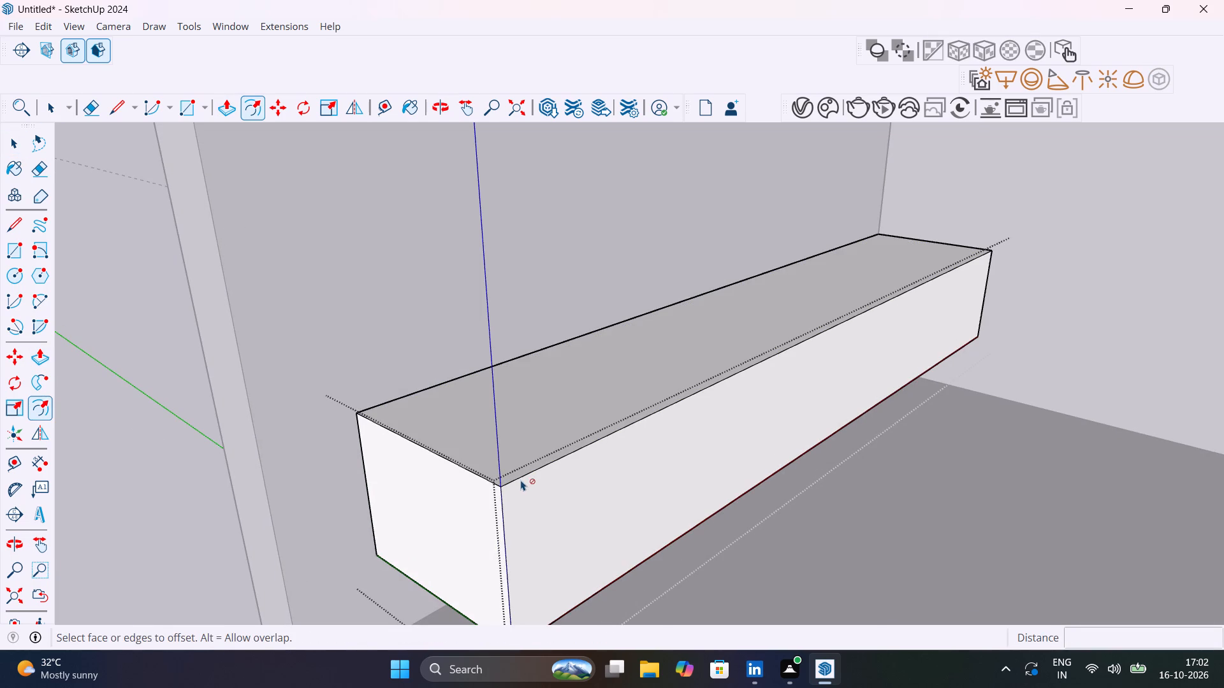
left_click_drag(546, 484, 536, 483)
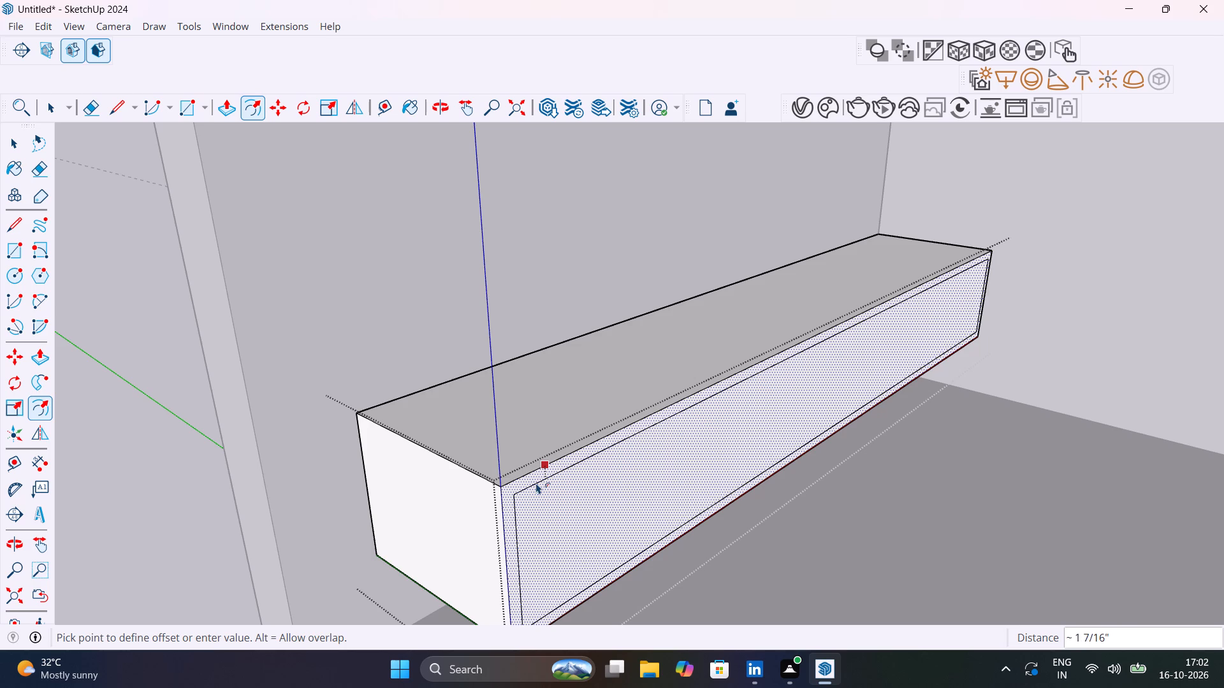
left_click_drag(536, 483, 536, 482)
type("18")
type("mm")
key("Return")
key("space")
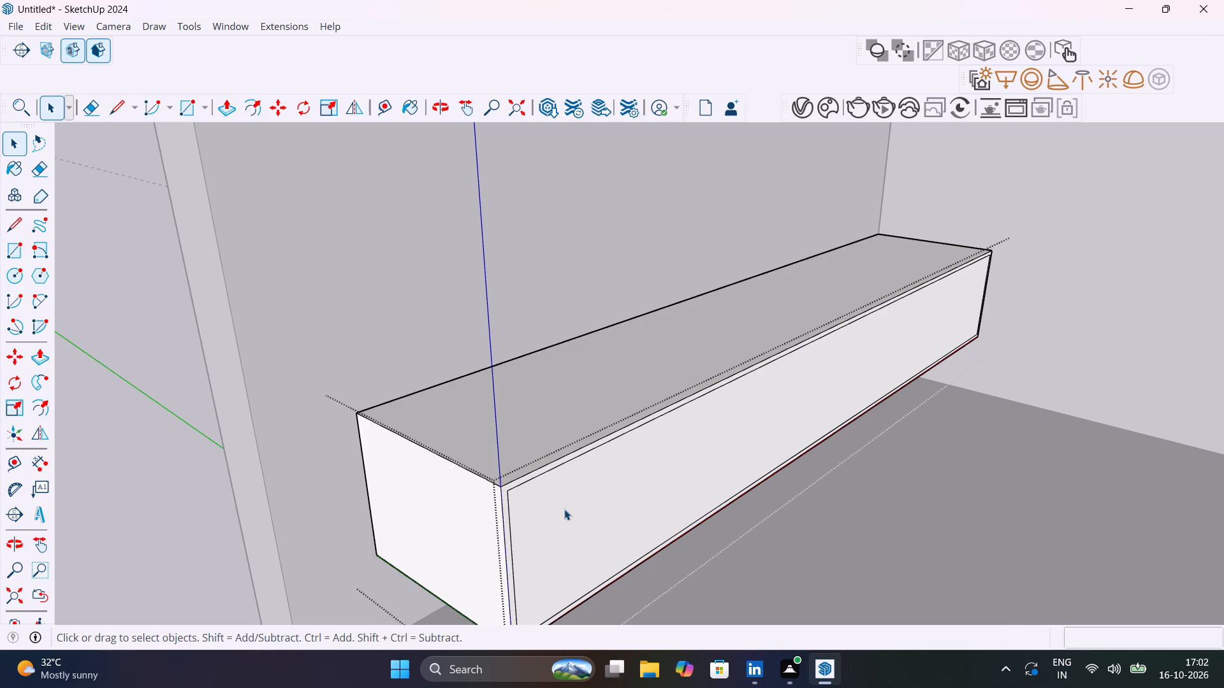
Push the inset front face of the cabinet 1'10" inward to hollow it out.
left_click(578, 519)
key("p")
left_click(580, 515)
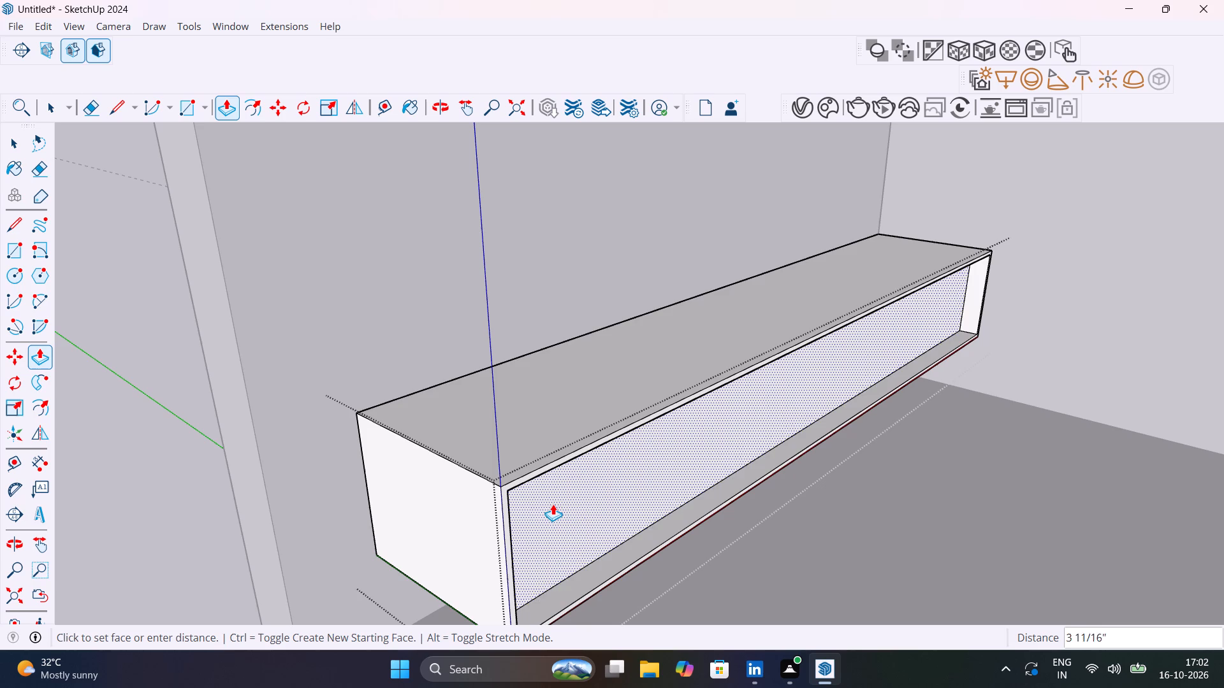
scroll(542, 496, "down", 4)
middle_click_drag(523, 485, 571, 419)
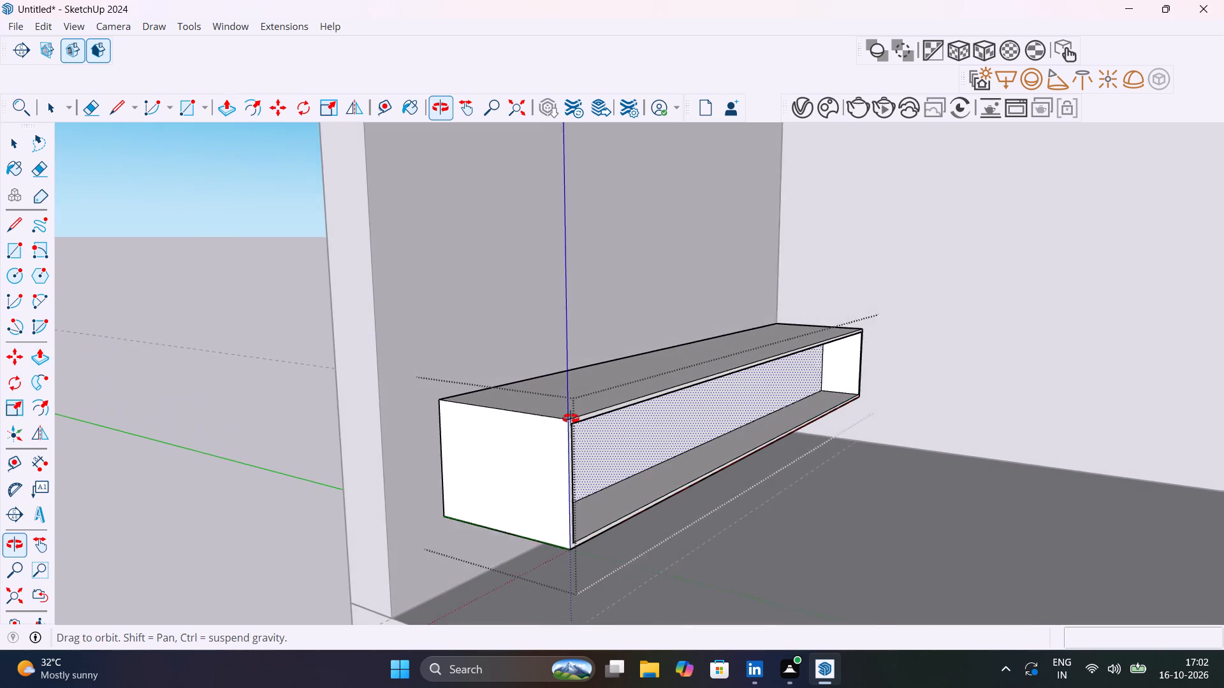
middle_click_drag(571, 419, 536, 418)
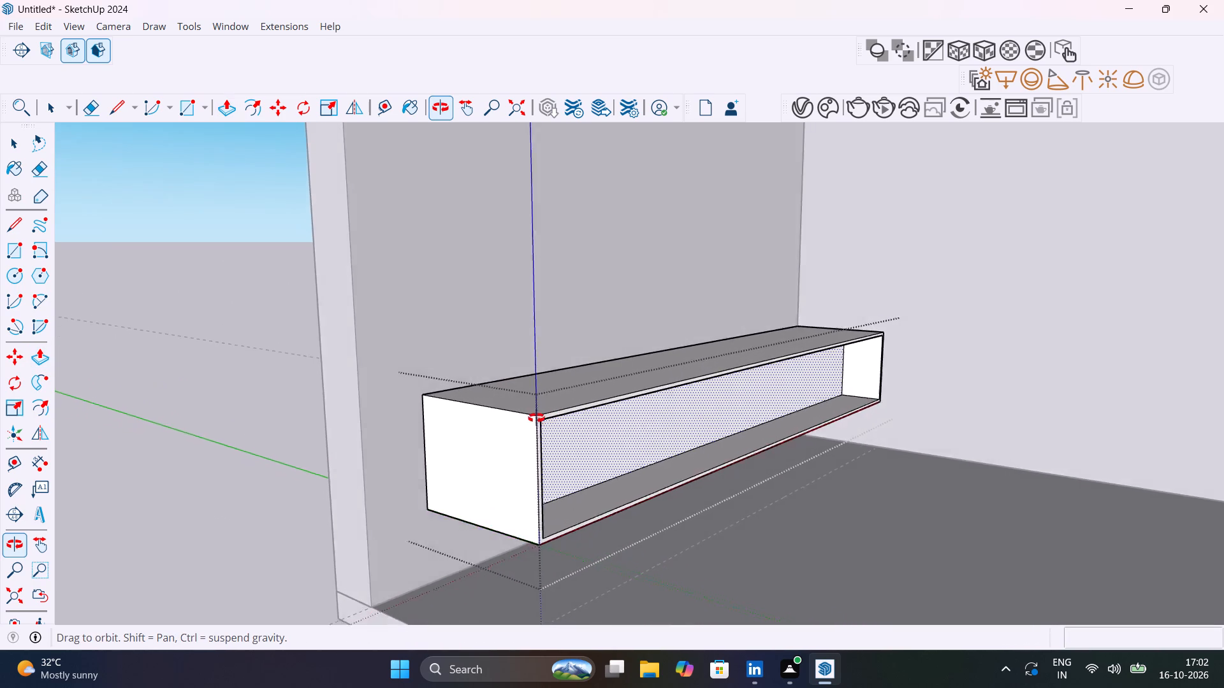
middle_click_drag(536, 418, 429, 420)
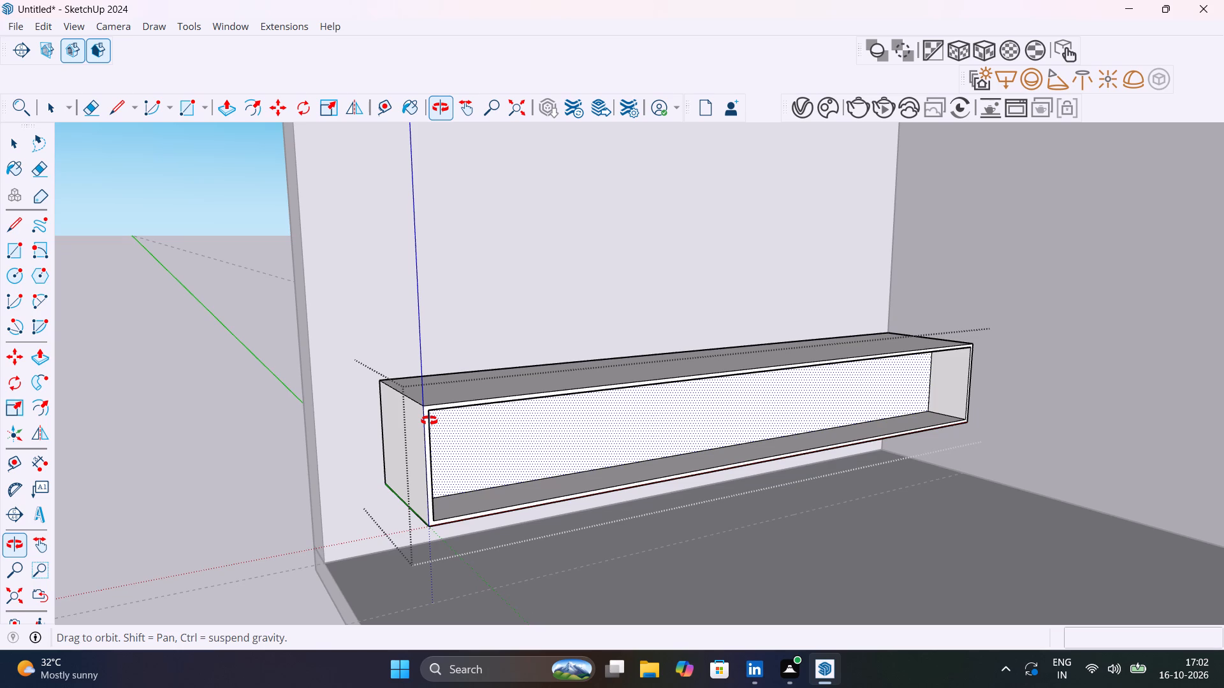
middle_click_drag(429, 420, 430, 420)
middle_click_drag(430, 420, 494, 424)
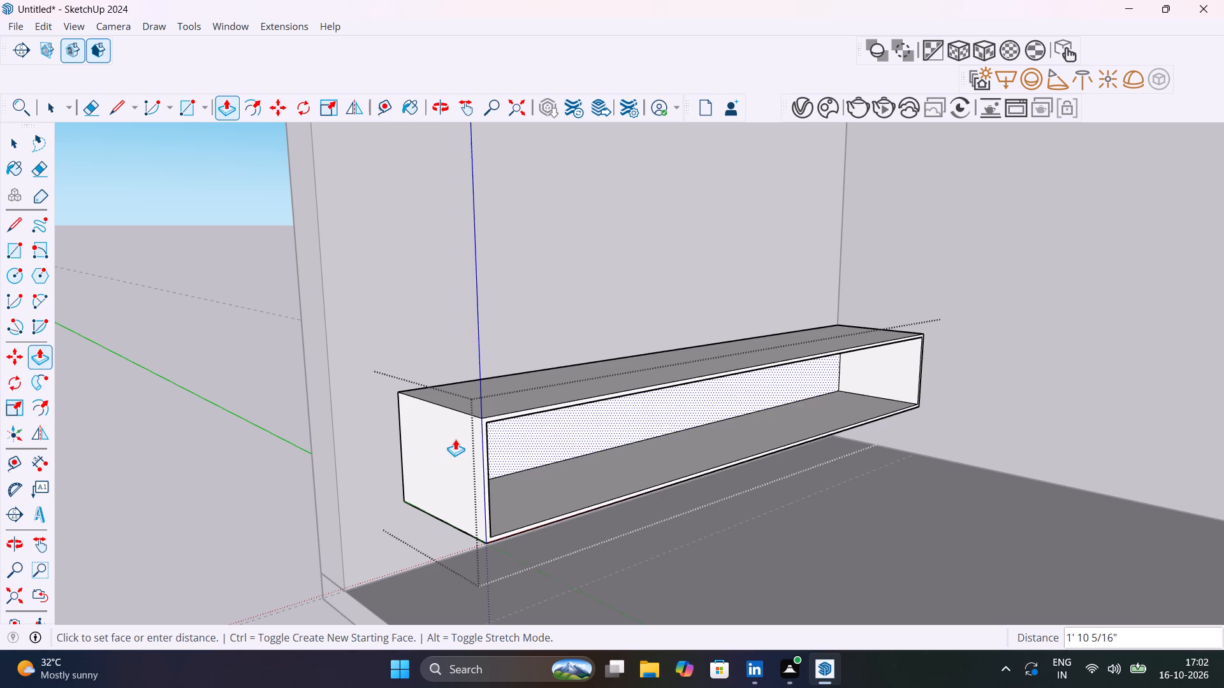
type("1'")
type("10\"")
key("Return")
key("space")
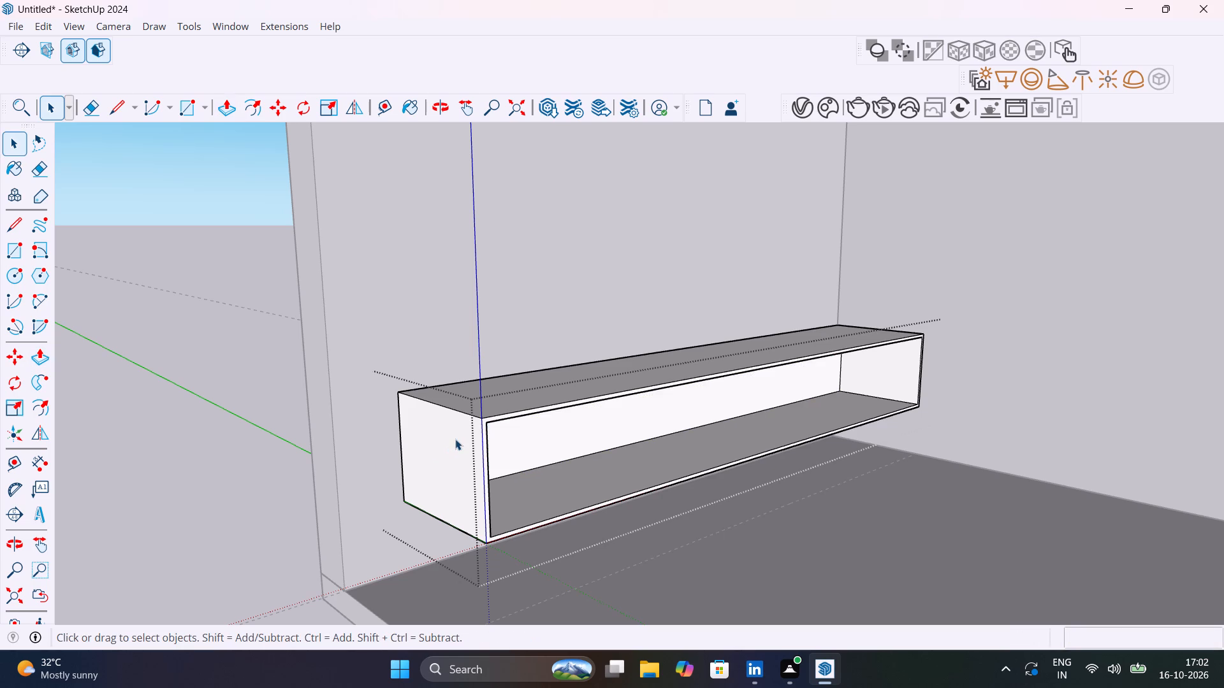
Copy the inner vertical edge at the opening's left end across to its right end, dividing the span into three equal bays.
scroll(764, 477, "up", 4)
middle_click_drag(708, 466, 616, 492)
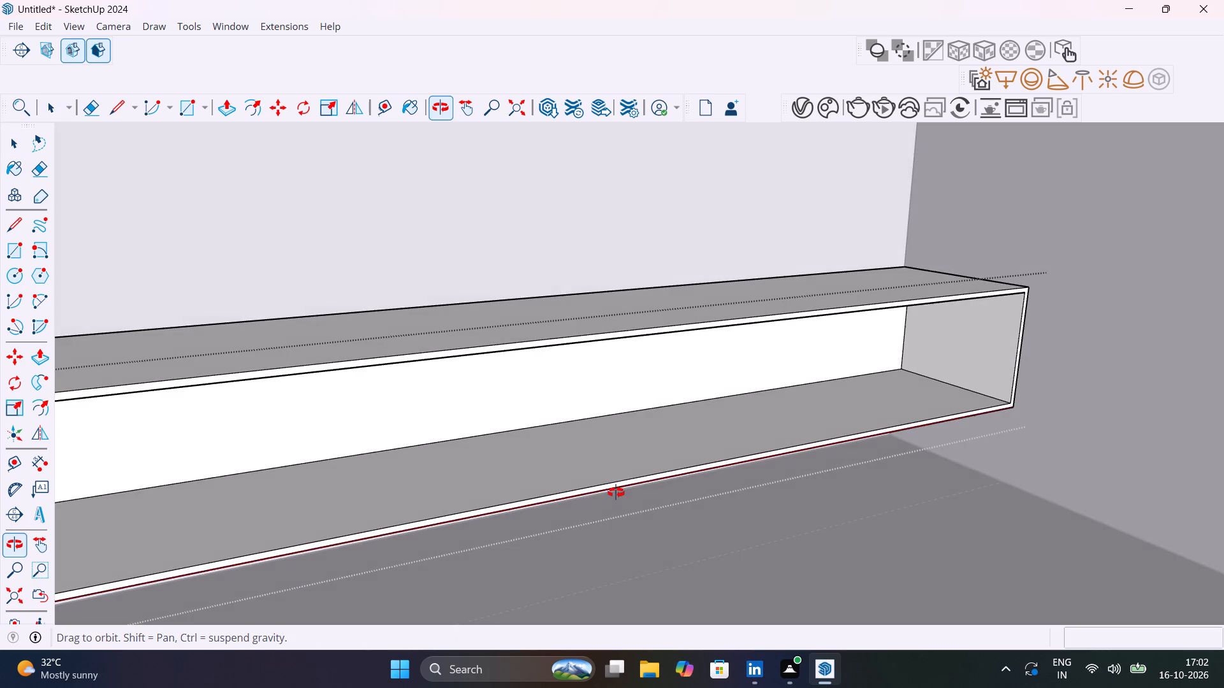
middle_click_drag(616, 492, 656, 461)
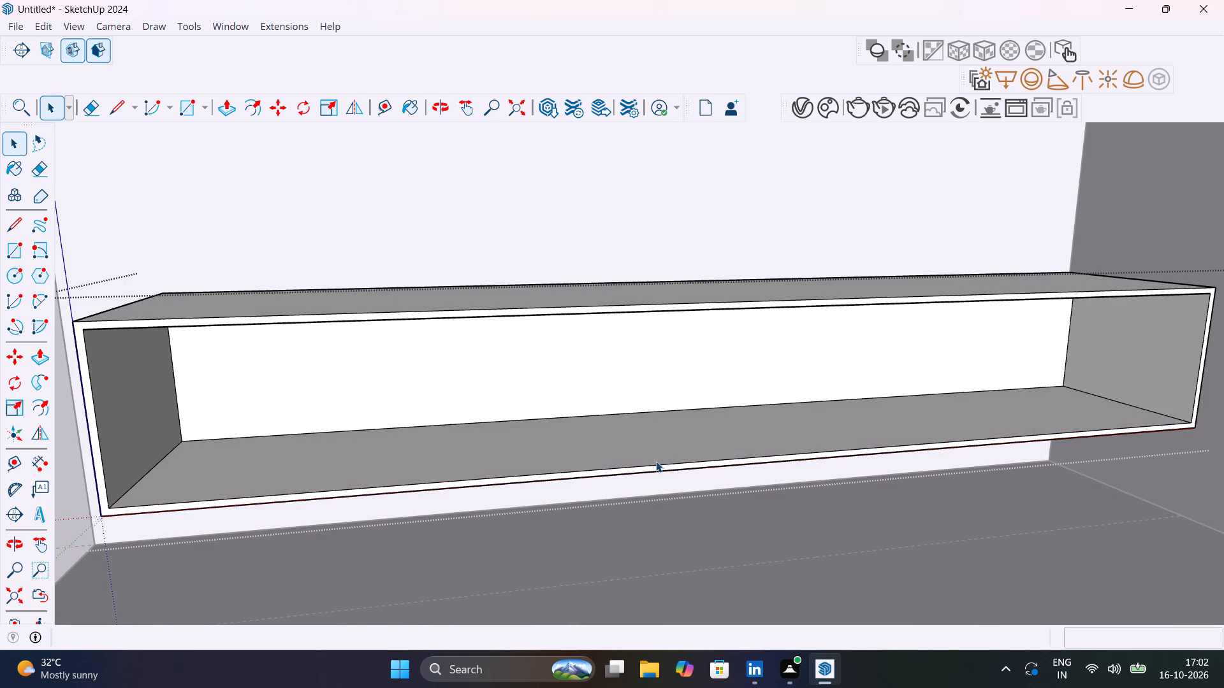
scroll(656, 461, "down", 4)
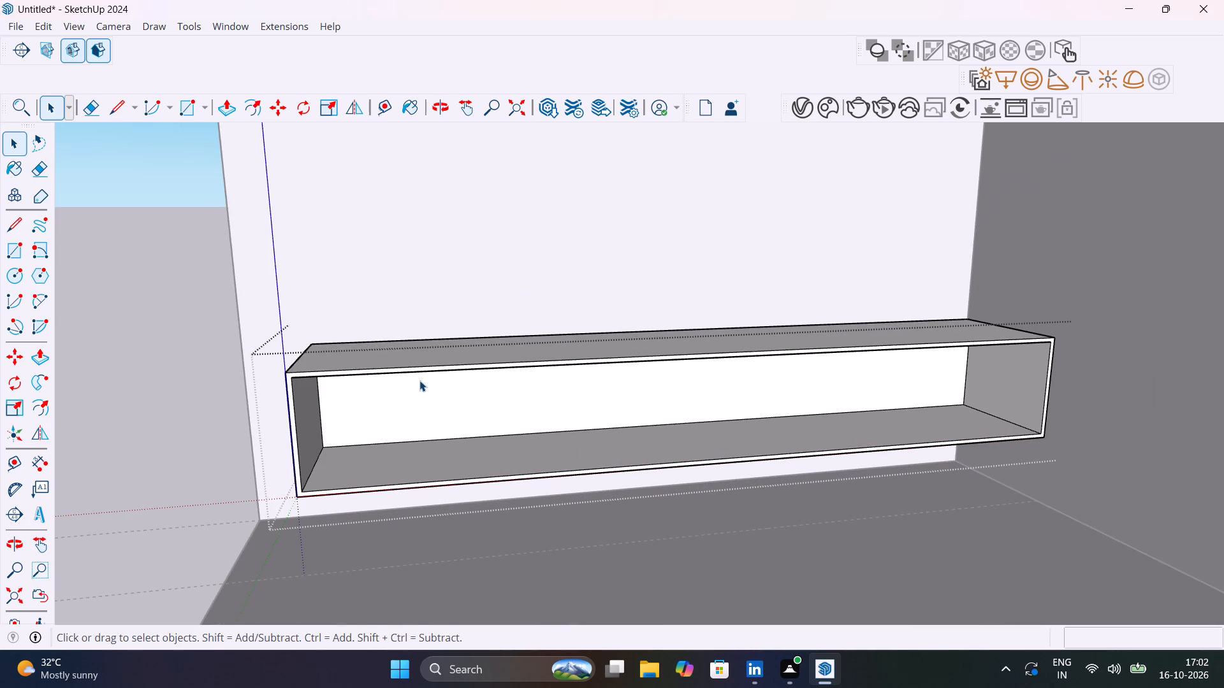
left_click(428, 372)
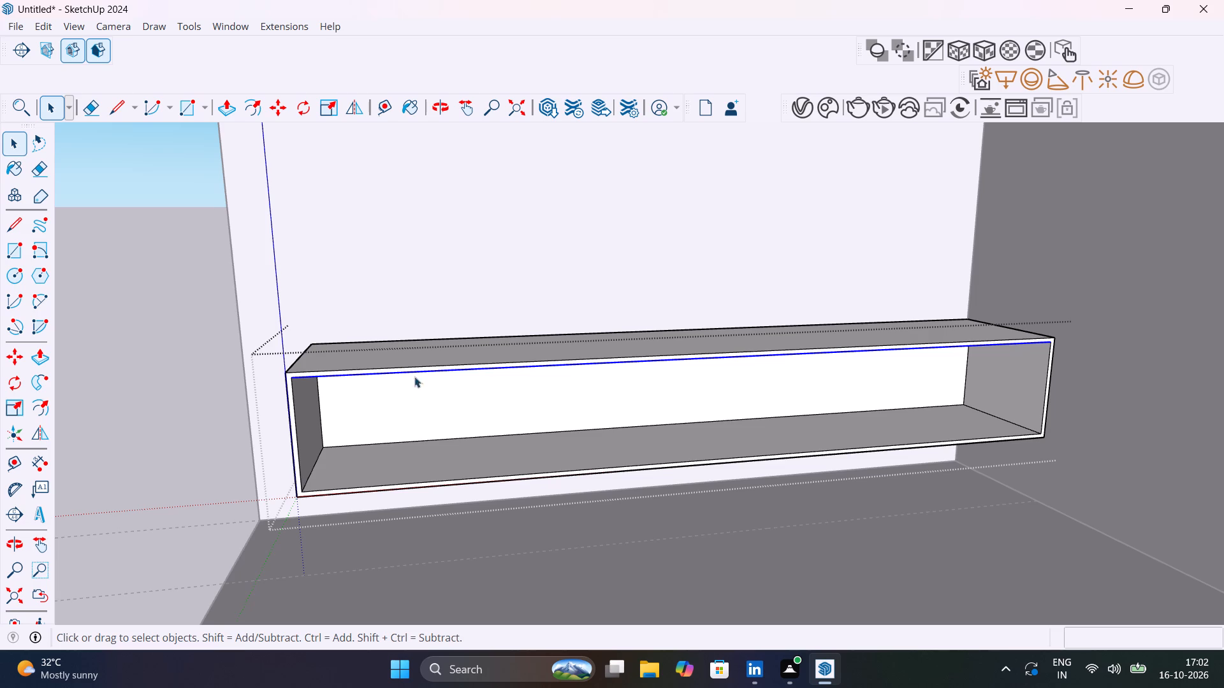
left_click(291, 393)
key("m")
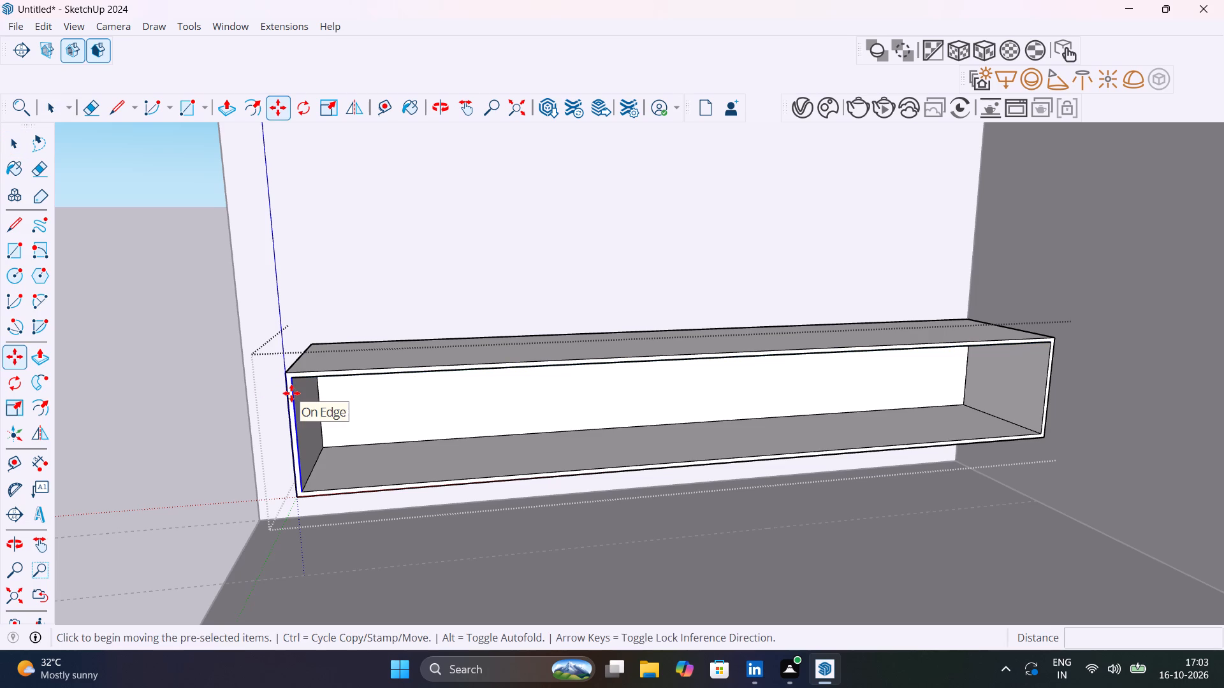
left_click(292, 378)
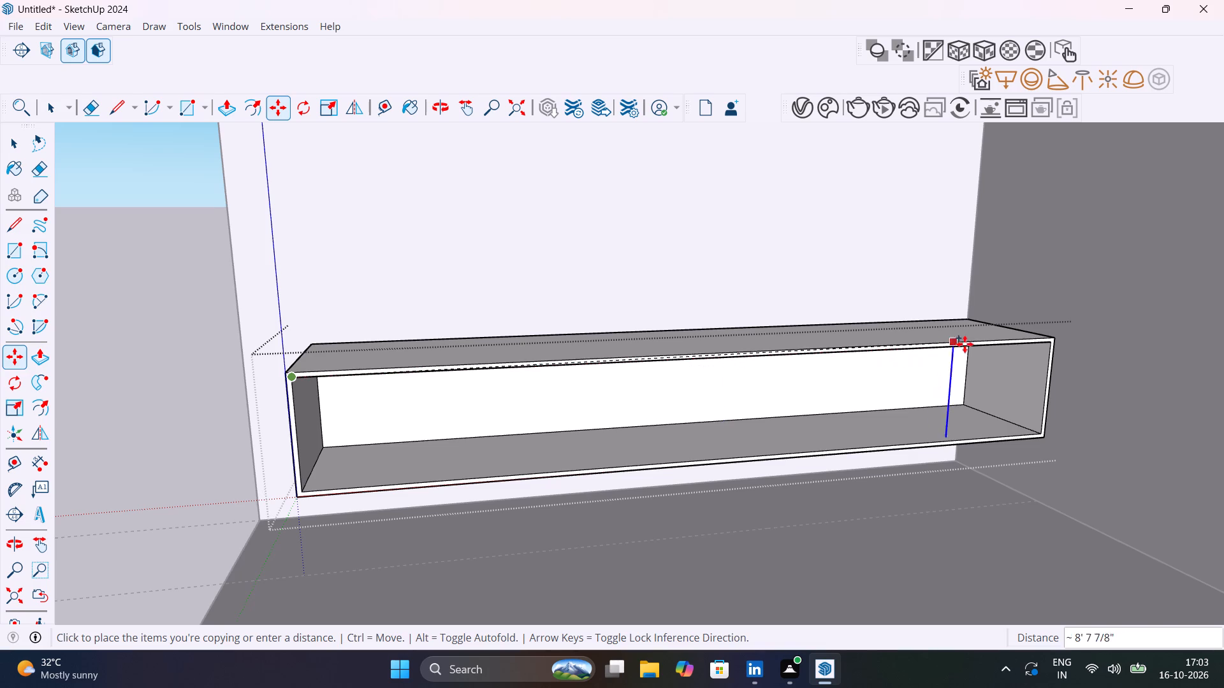
left_click(1049, 344)
type("3/")
key("Return")
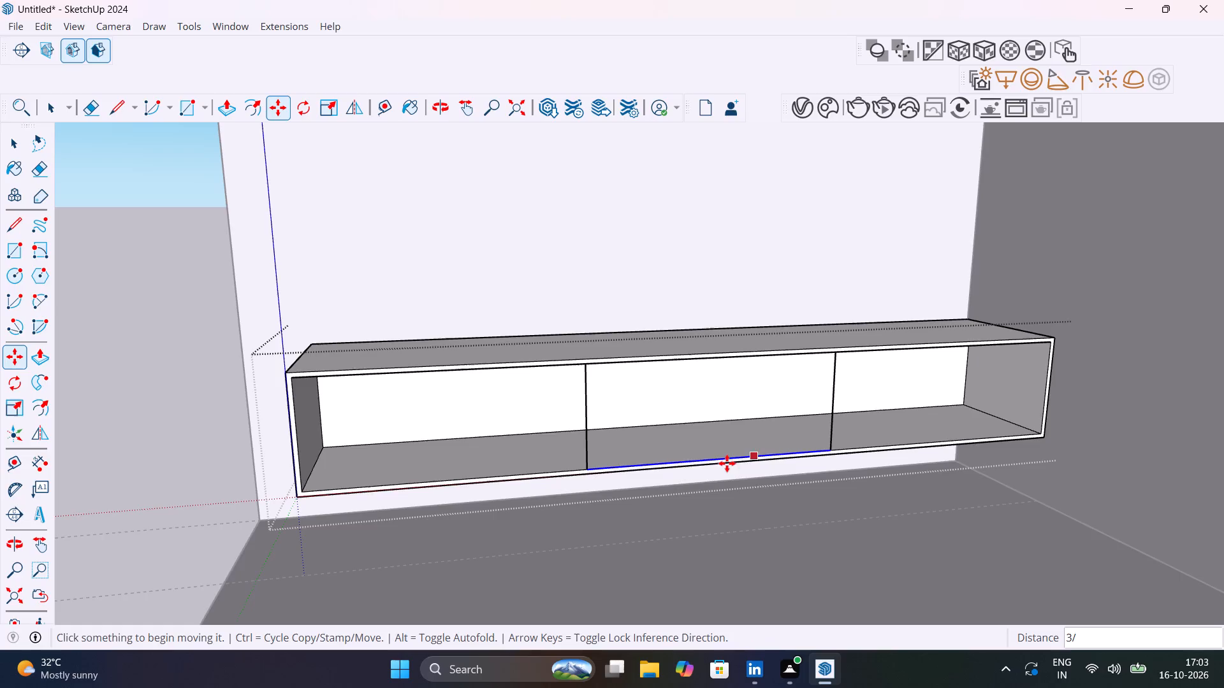
key("space")
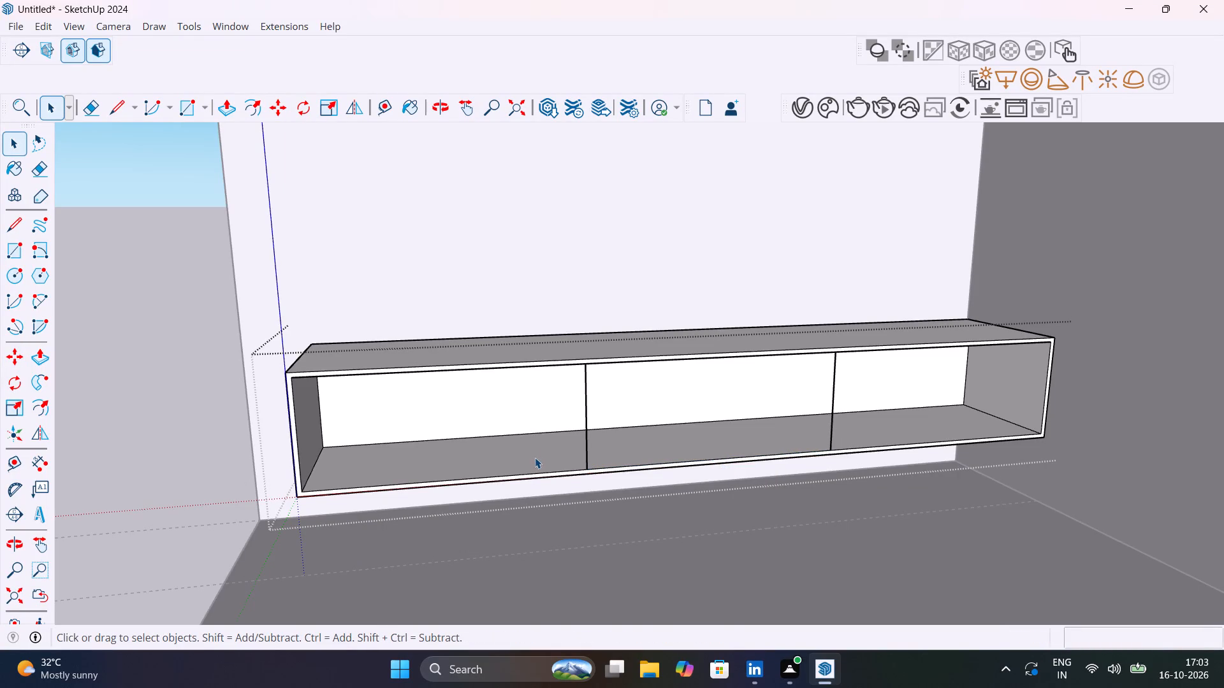
Place two depth-wise guides on the cabinet's inner floor through the bases of the two divider lines, about 3' 5" apart.
middle_click_drag(548, 457, 574, 445, "shift")
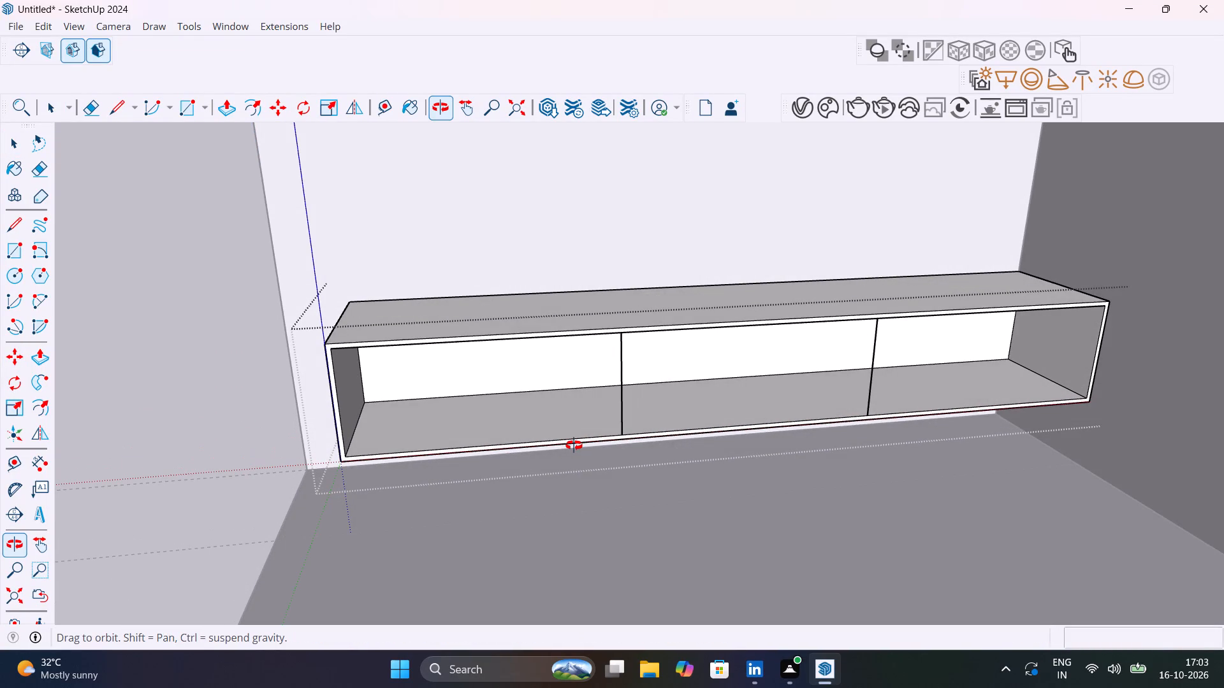
middle_click_drag(574, 445, 576, 448, "shift")
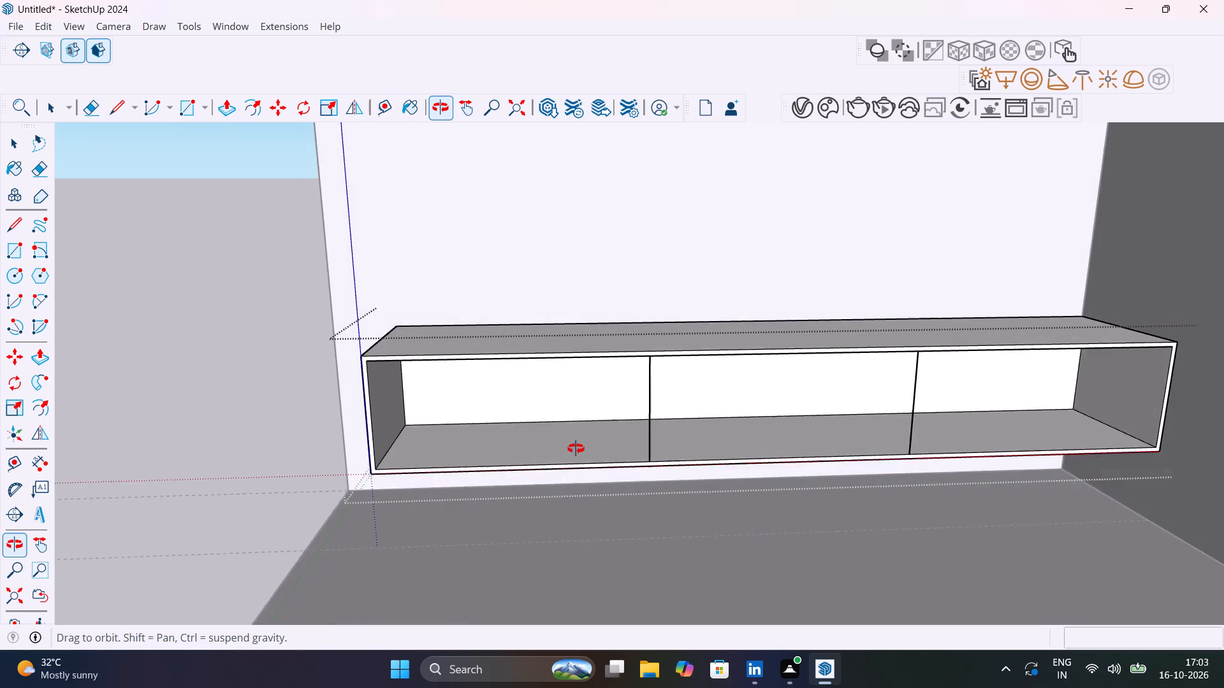
middle_click_drag(576, 448, 582, 470, "shift")
scroll(597, 447, "up", 4)
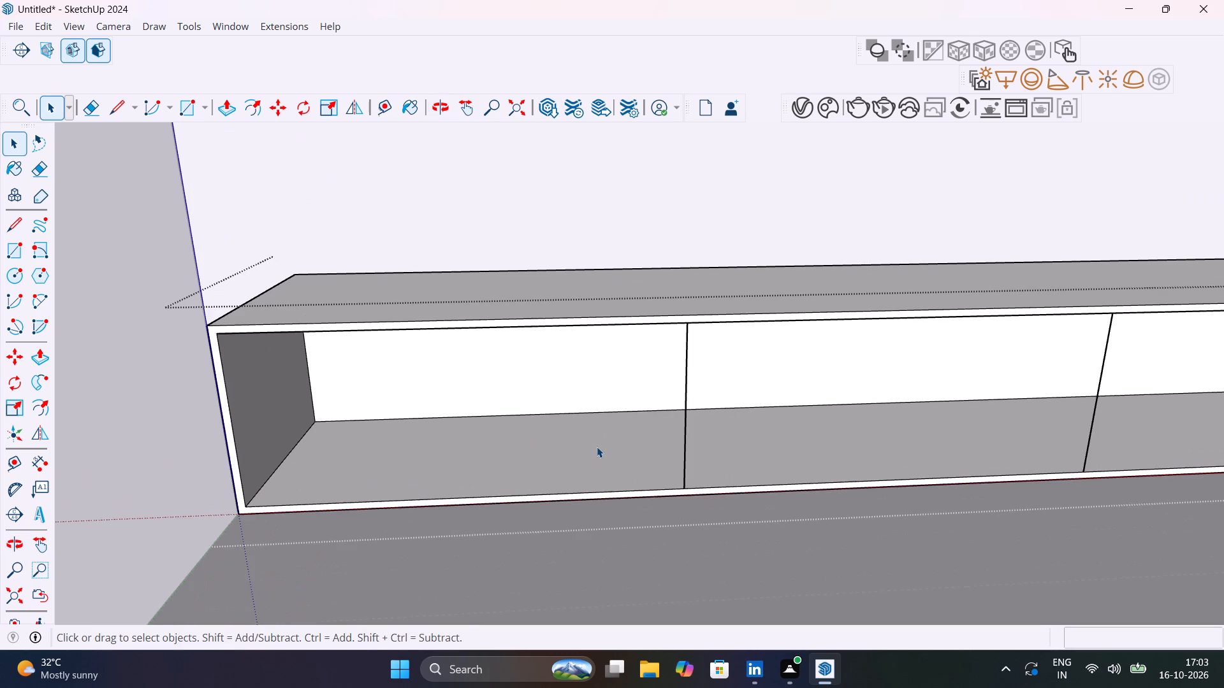
key("t")
left_click(291, 448)
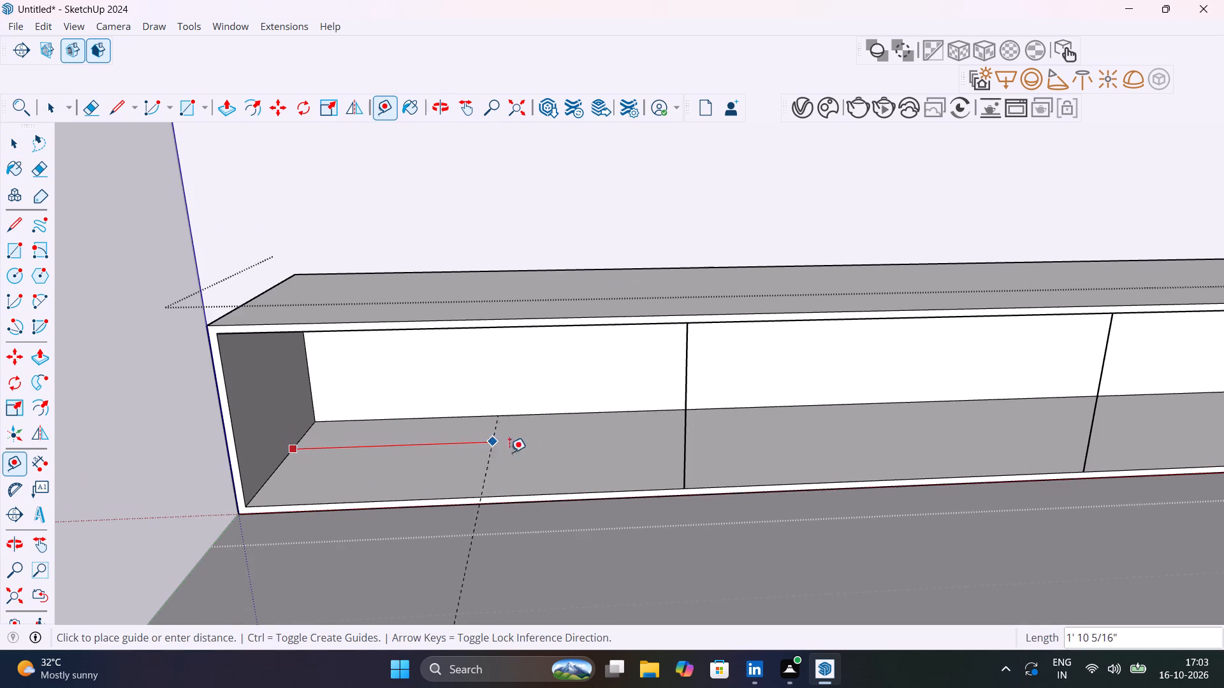
left_click(683, 484)
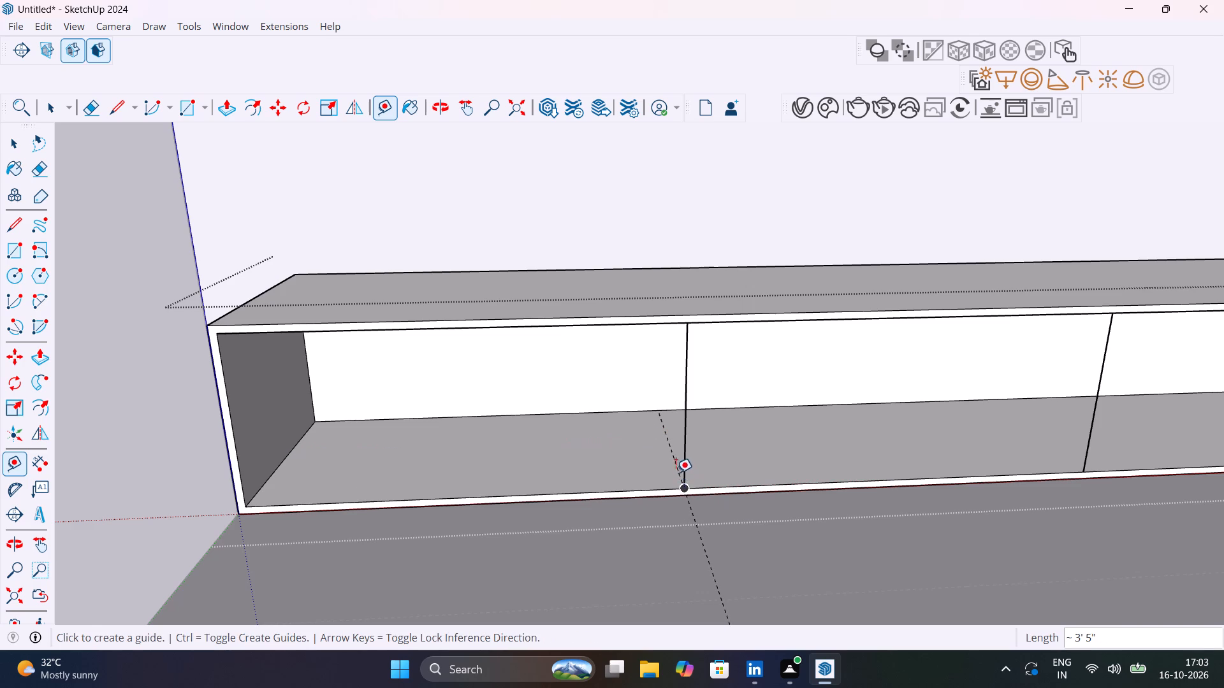
left_click(676, 463)
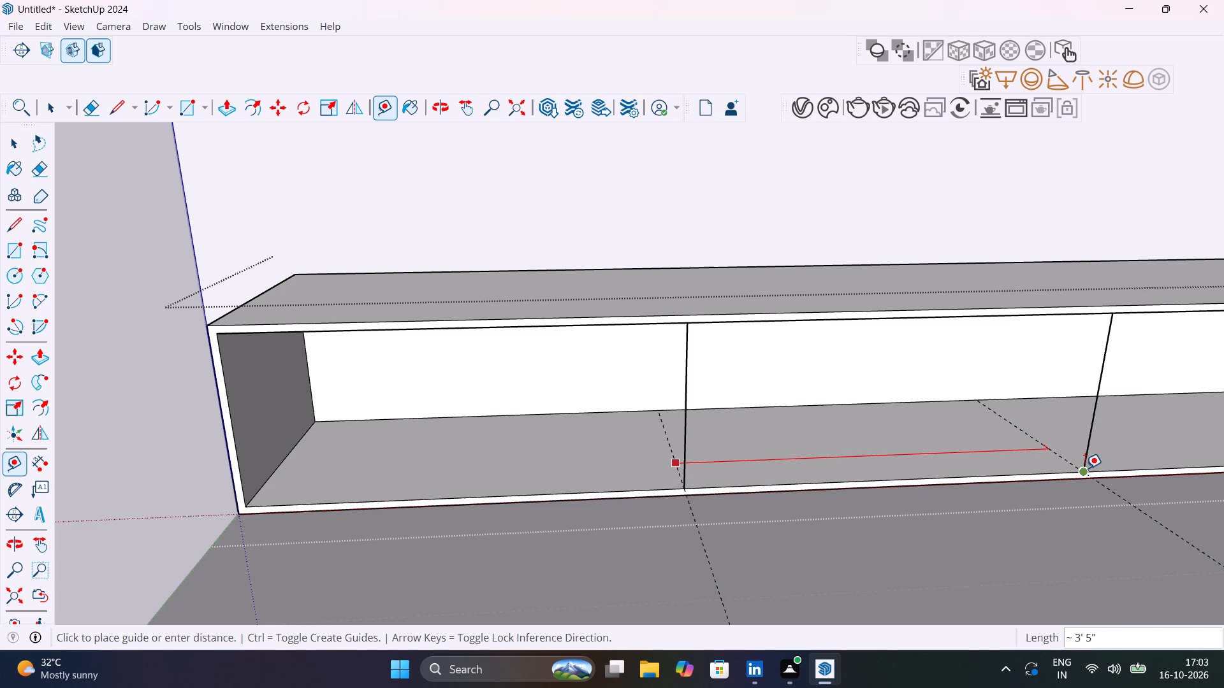
left_click(1085, 468)
Add a parallel guide on the cabinet's inner floor, 18 mm to the right of the first divider guide.
middle_click_drag(984, 454, 968, 347)
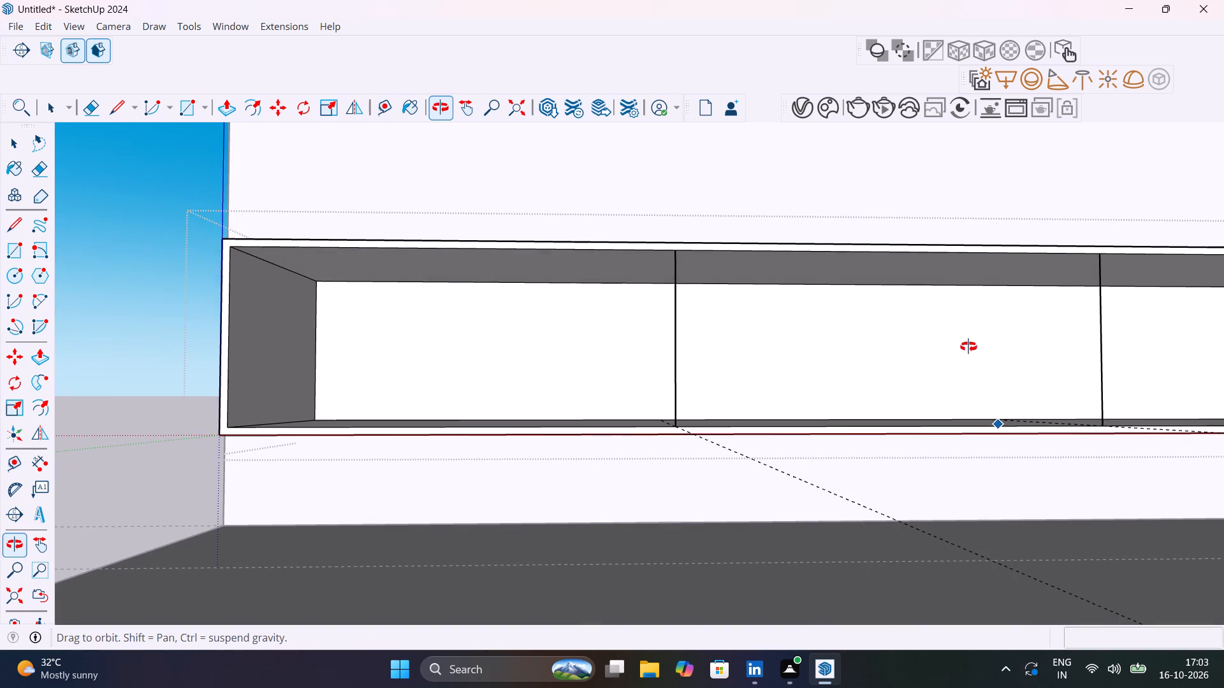
middle_click_drag(968, 347, 974, 497)
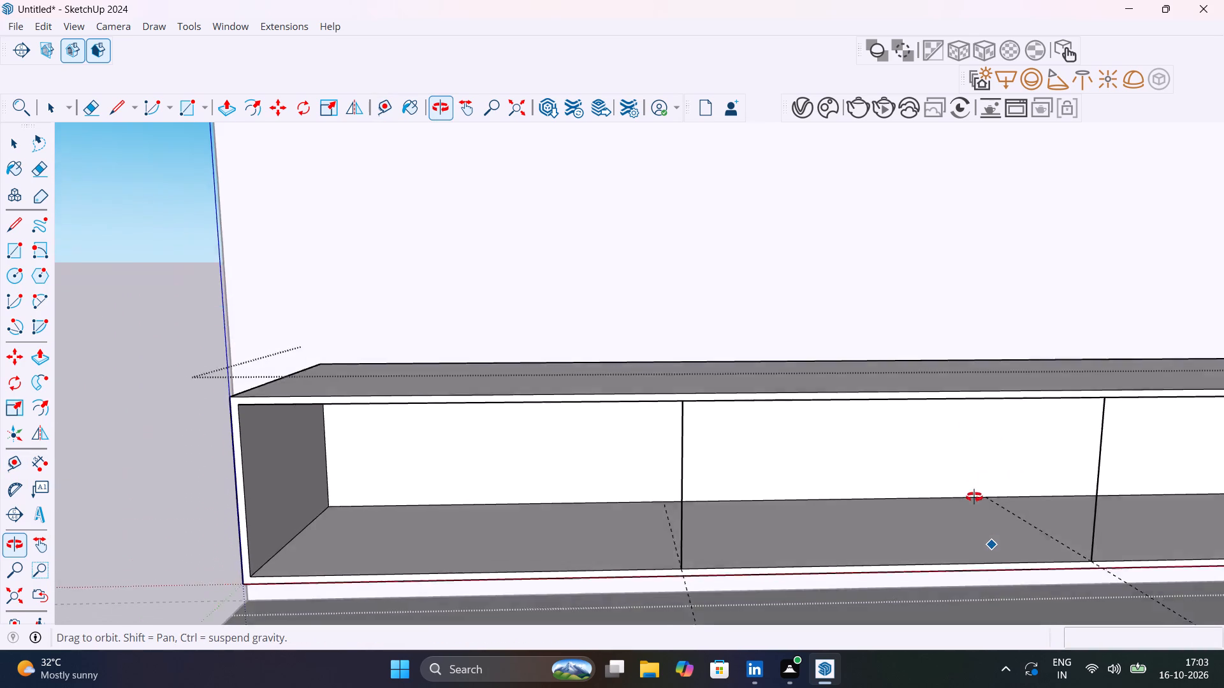
middle_click_drag(974, 497, 975, 491)
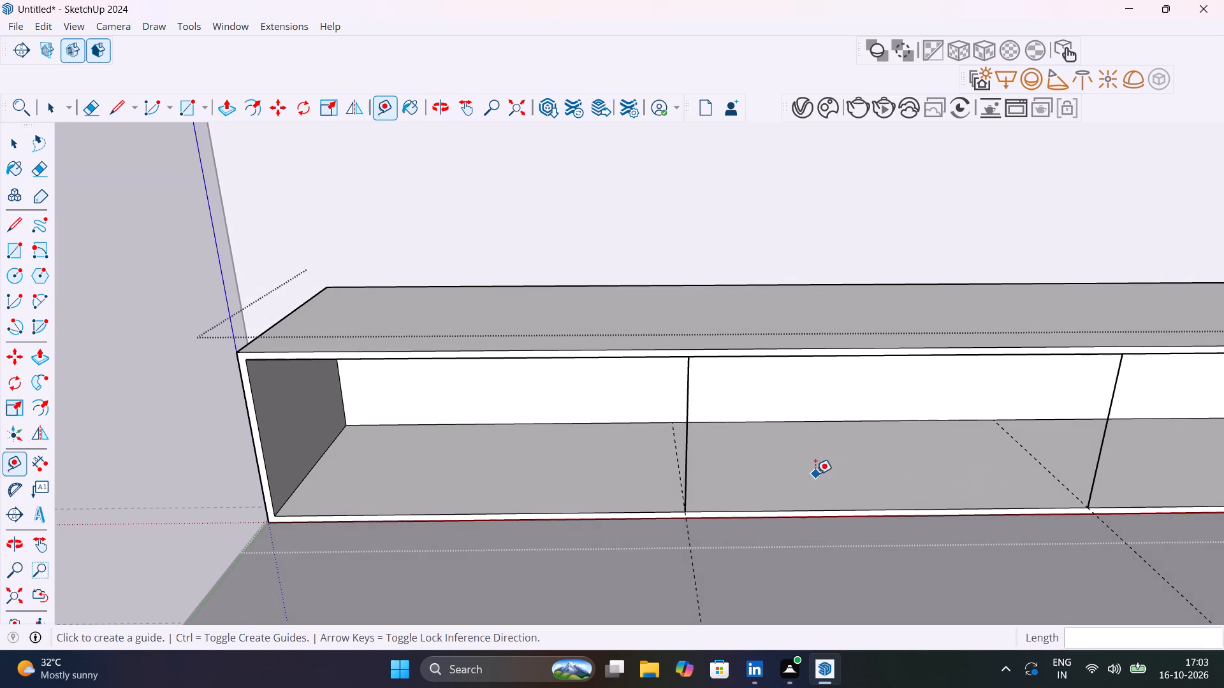
scroll(671, 471, "up", 8)
key("space")
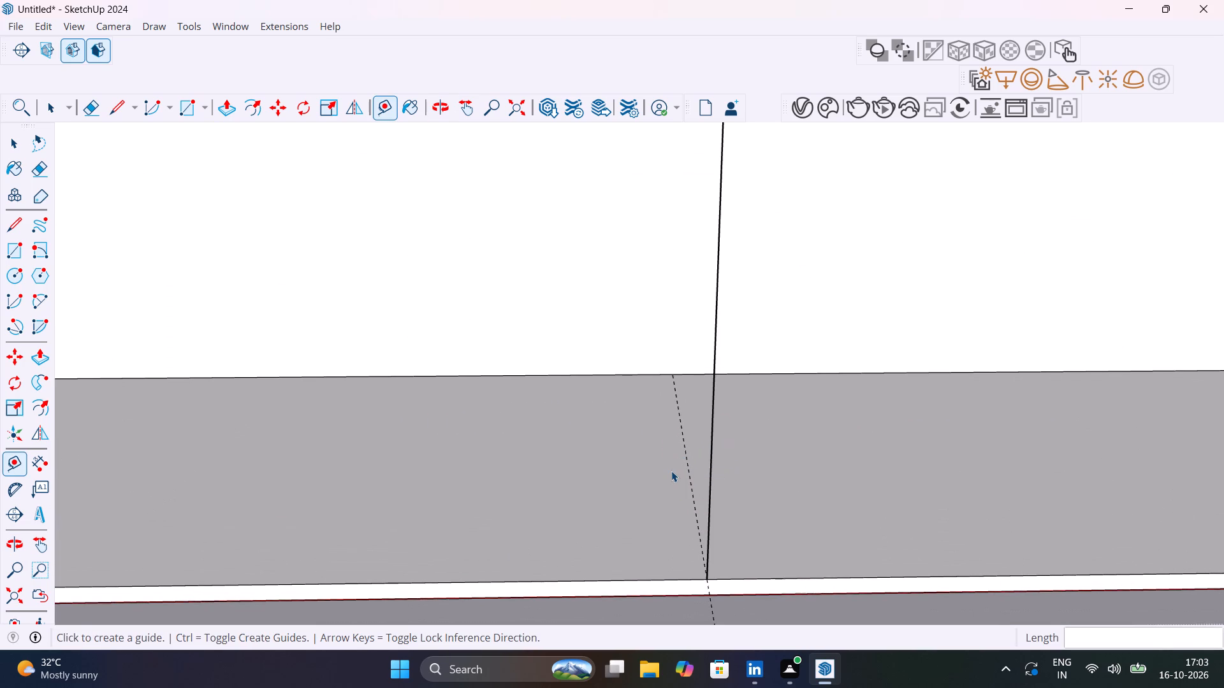
key("t")
left_click(685, 455)
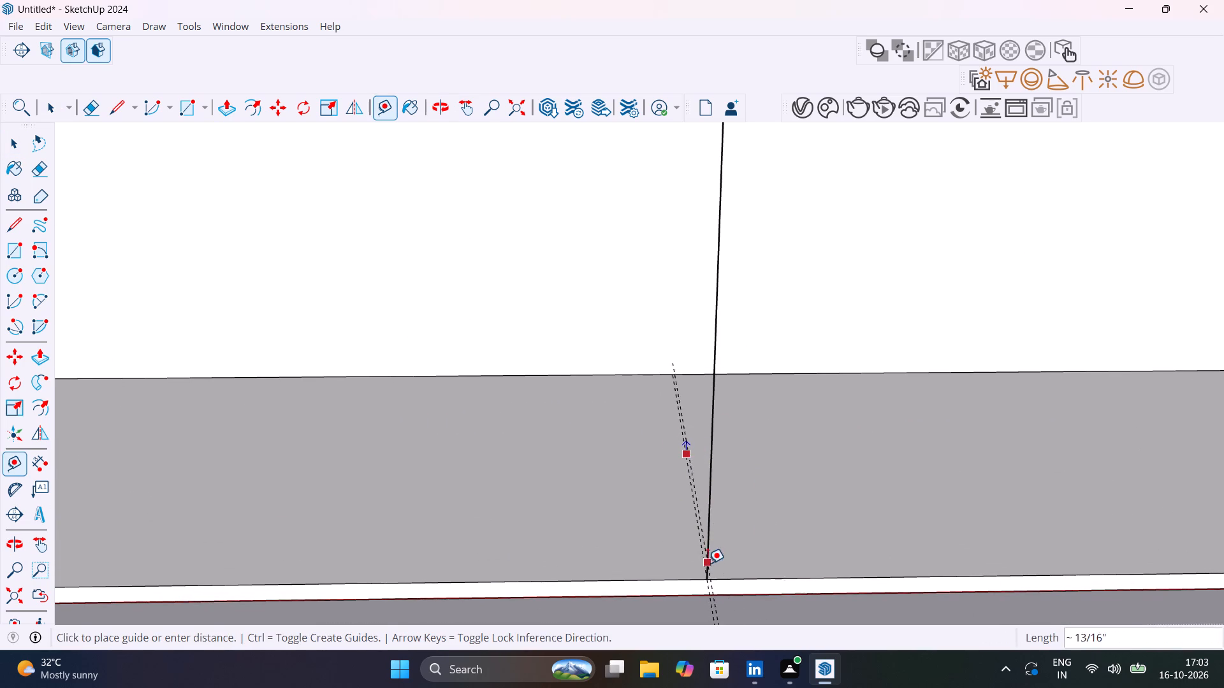
middle_click_drag(706, 563, 660, 434)
scroll(660, 434, "up", 1)
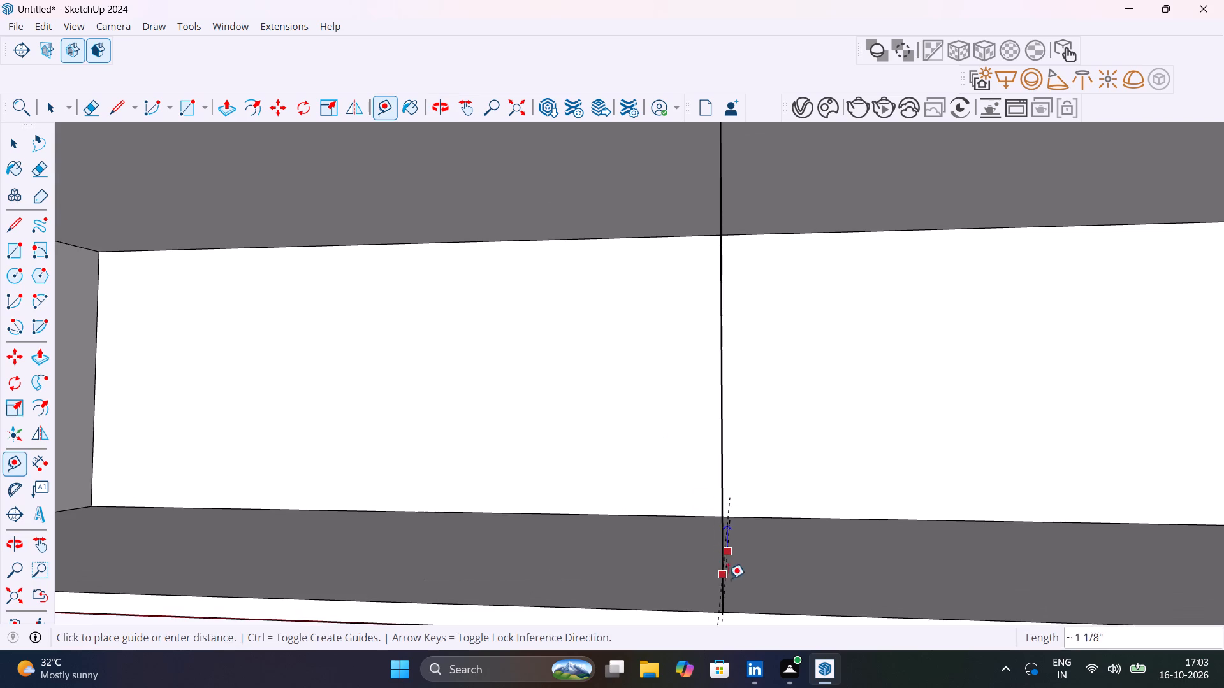
scroll(748, 588, "down", 1)
middle_click_drag(748, 588, 786, 475)
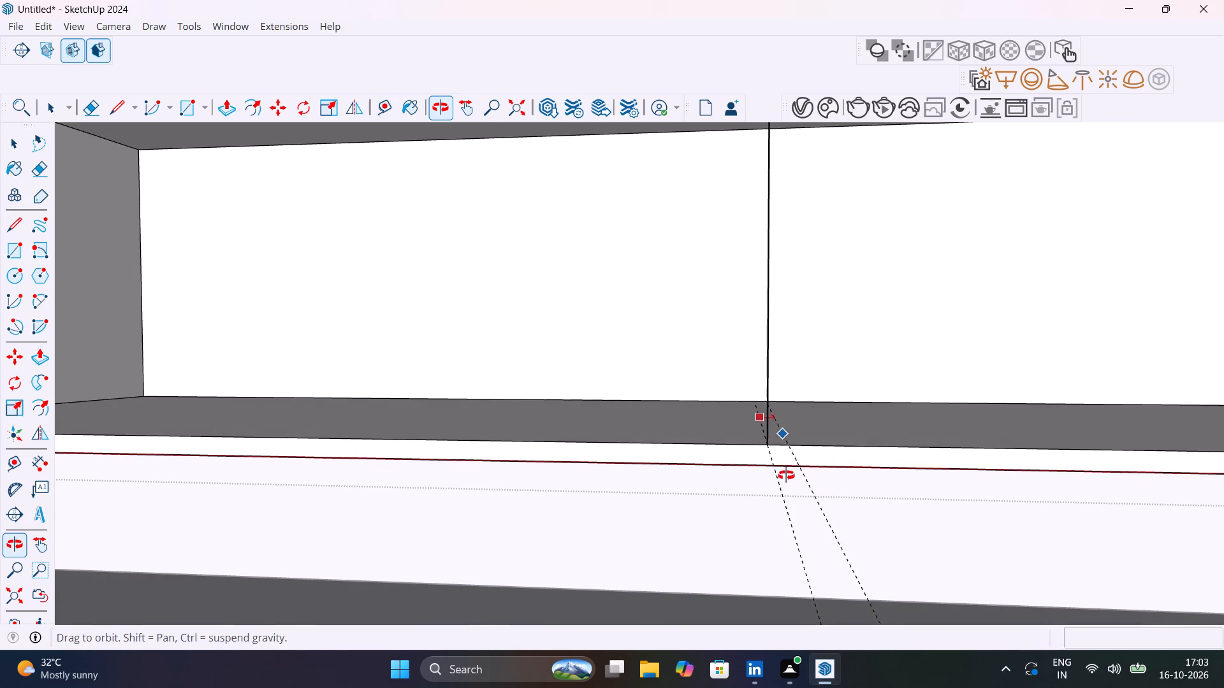
middle_click_drag(786, 475, 786, 476)
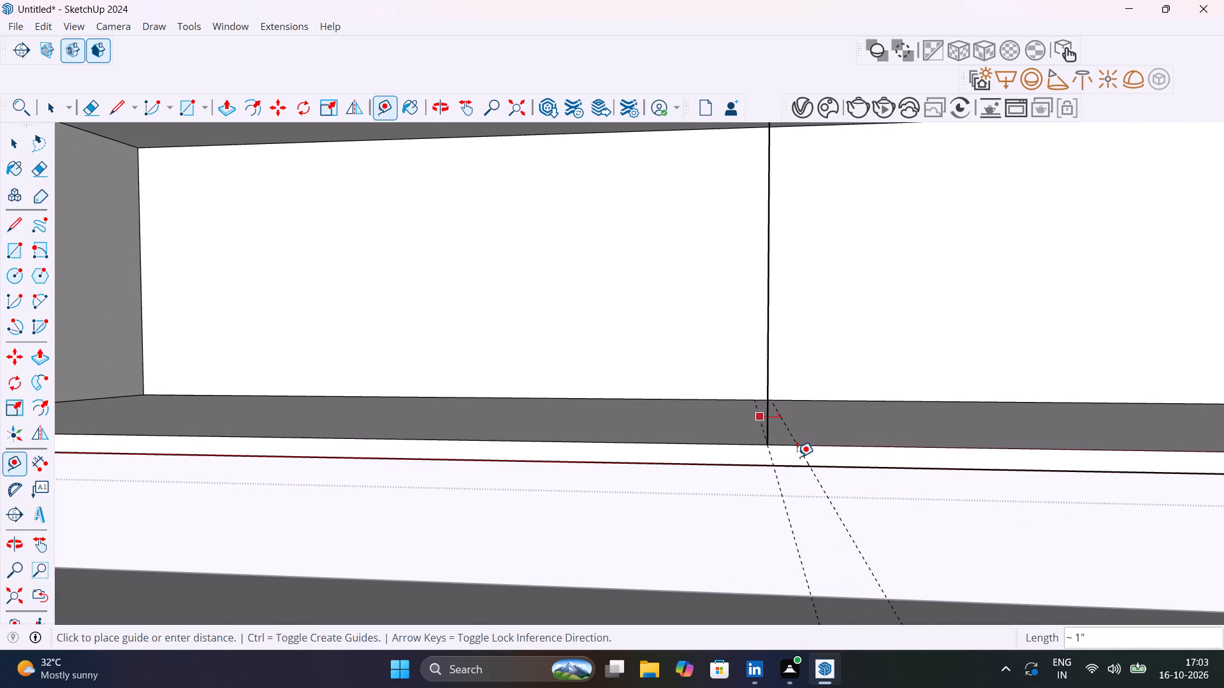
scroll(792, 451, "up", 9)
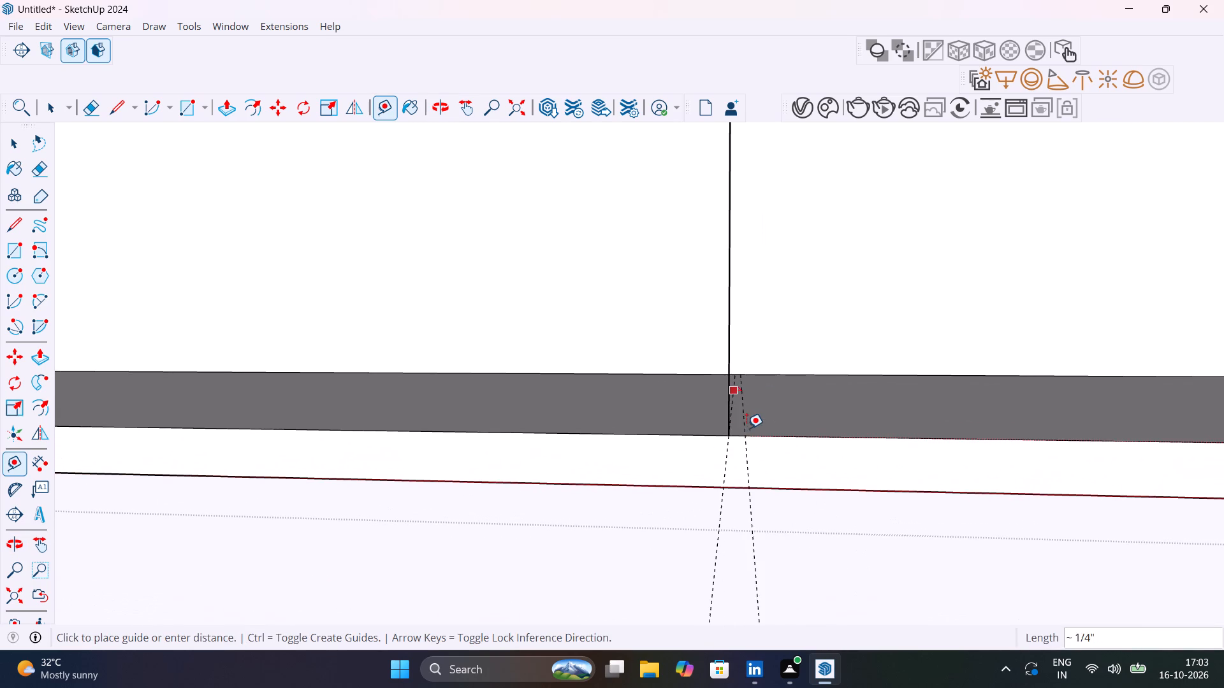
type("18")
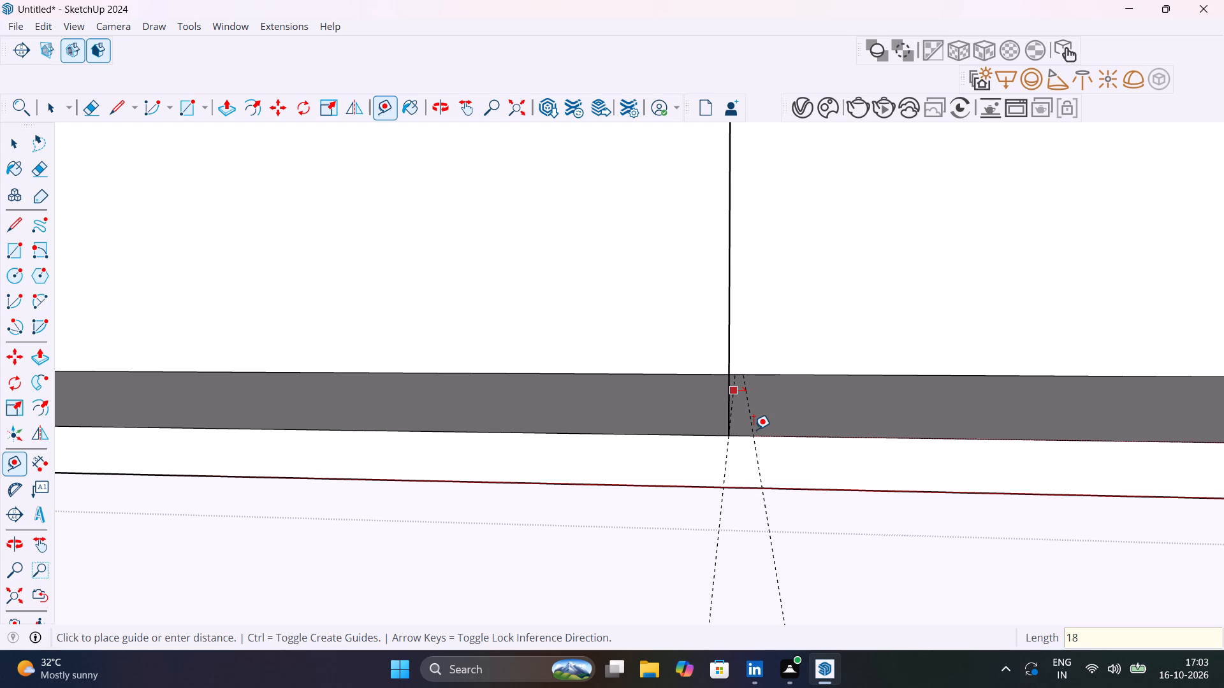
type("mm")
key("Return")
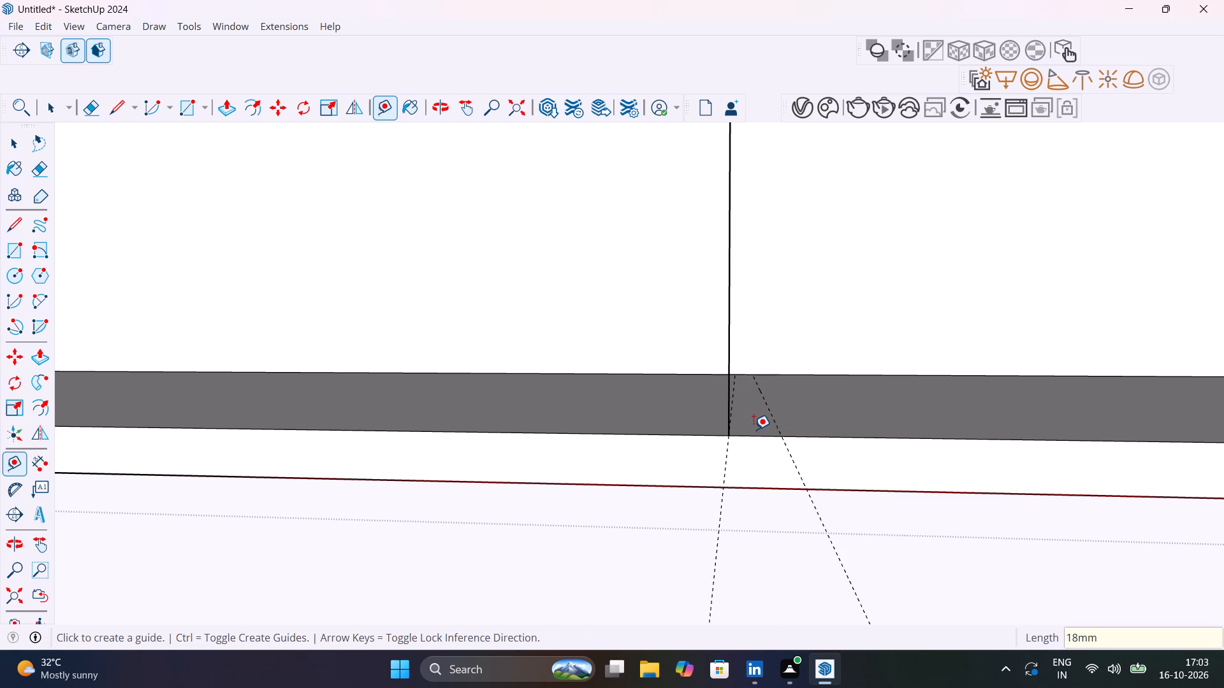
scroll(754, 429, "down", 20)
scroll(754, 429, "down", 1)
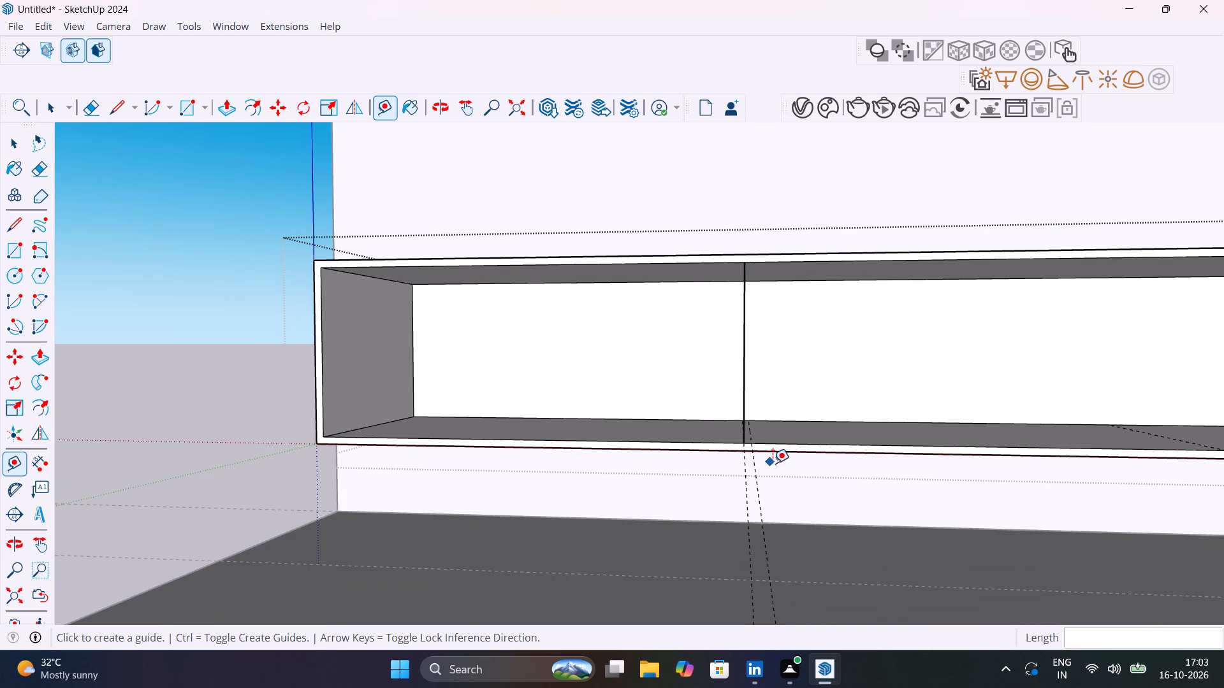
Add a parallel guide on the cabinet's inner floor, 18 mm to the right of the second divider guide.
middle_click_drag(813, 553, 845, 648)
middle_click_drag(836, 544, 584, 568, "shift")
scroll(825, 491, "up", 7)
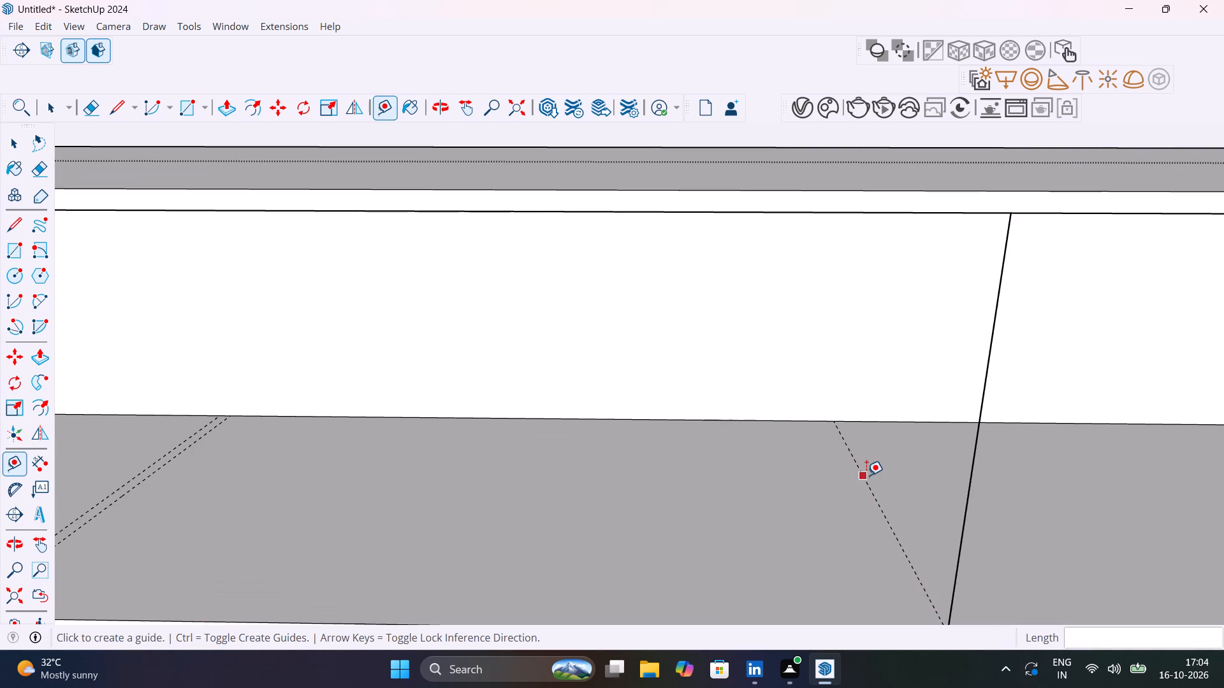
left_click(864, 478)
type("18")
type("mm")
key("Return")
key("space")
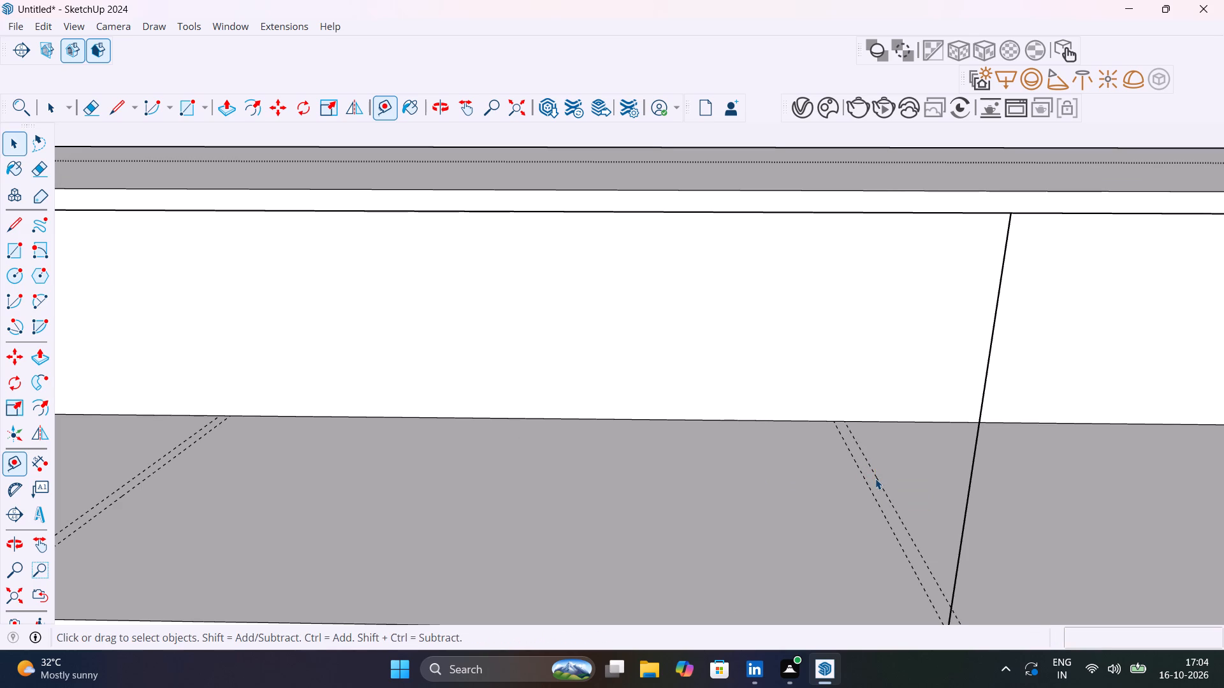
Delete the two vertical divider lines standing across the cabinet's front opening.
scroll(875, 478, "down", 14)
scroll(655, 493, "up", 11)
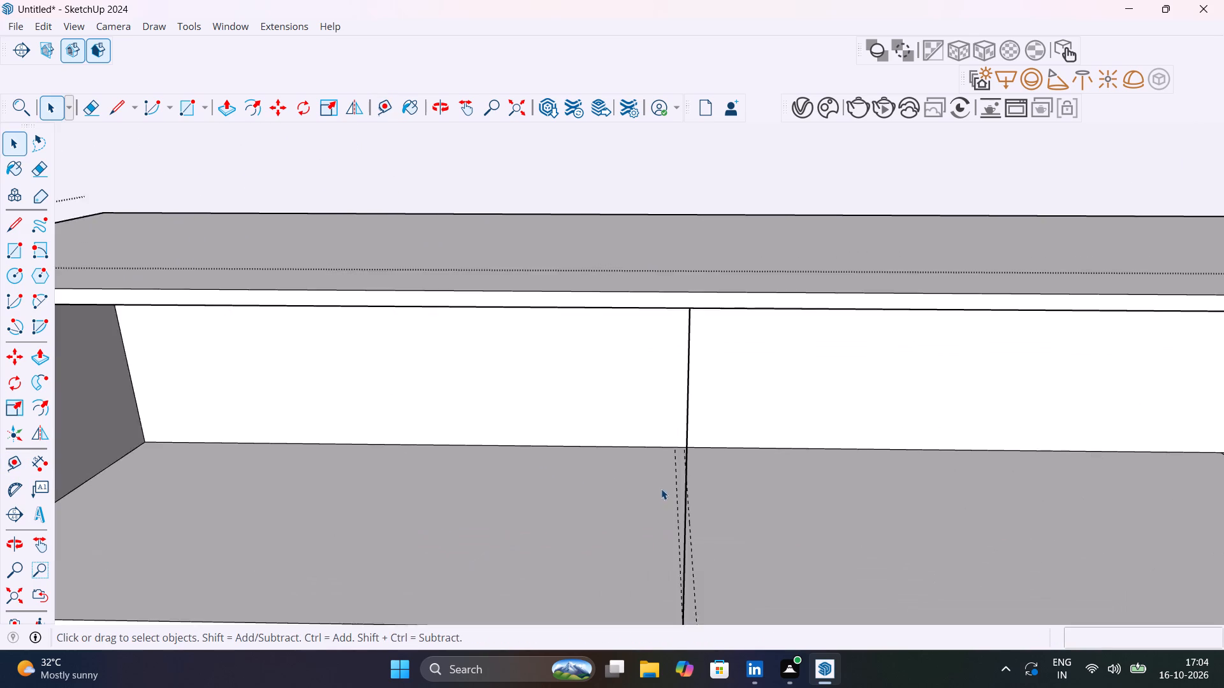
scroll(661, 489, "up", 3)
left_click(704, 514)
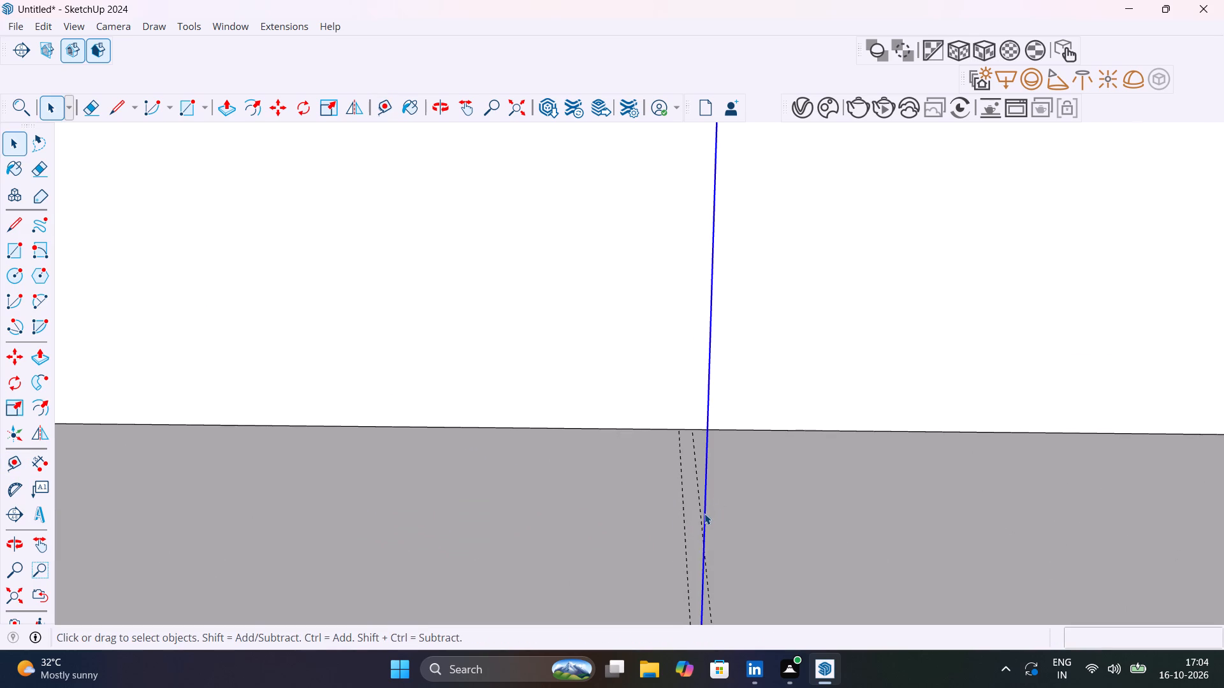
key("Delete")
scroll(704, 513, "down", 14)
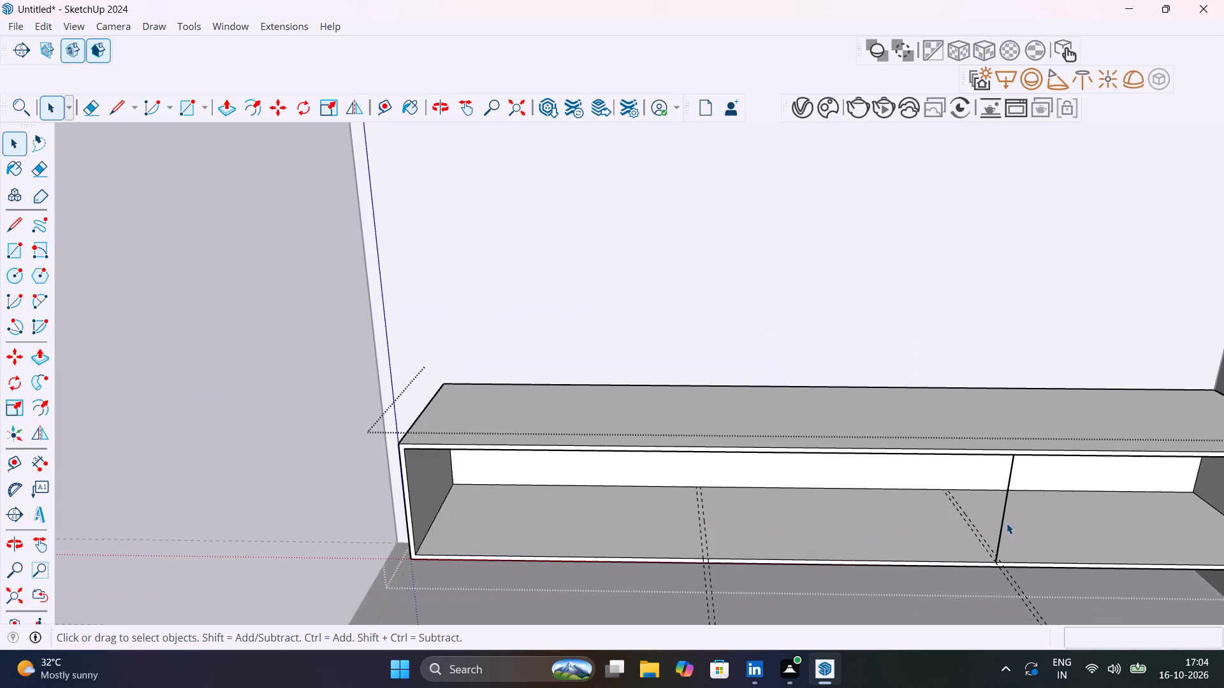
left_click(1003, 505)
key("Delete")
Draw a full-depth rectangle about 11/16" by 1' 10" on the cabinet's inner floor between the first pair of guides.
key("r")
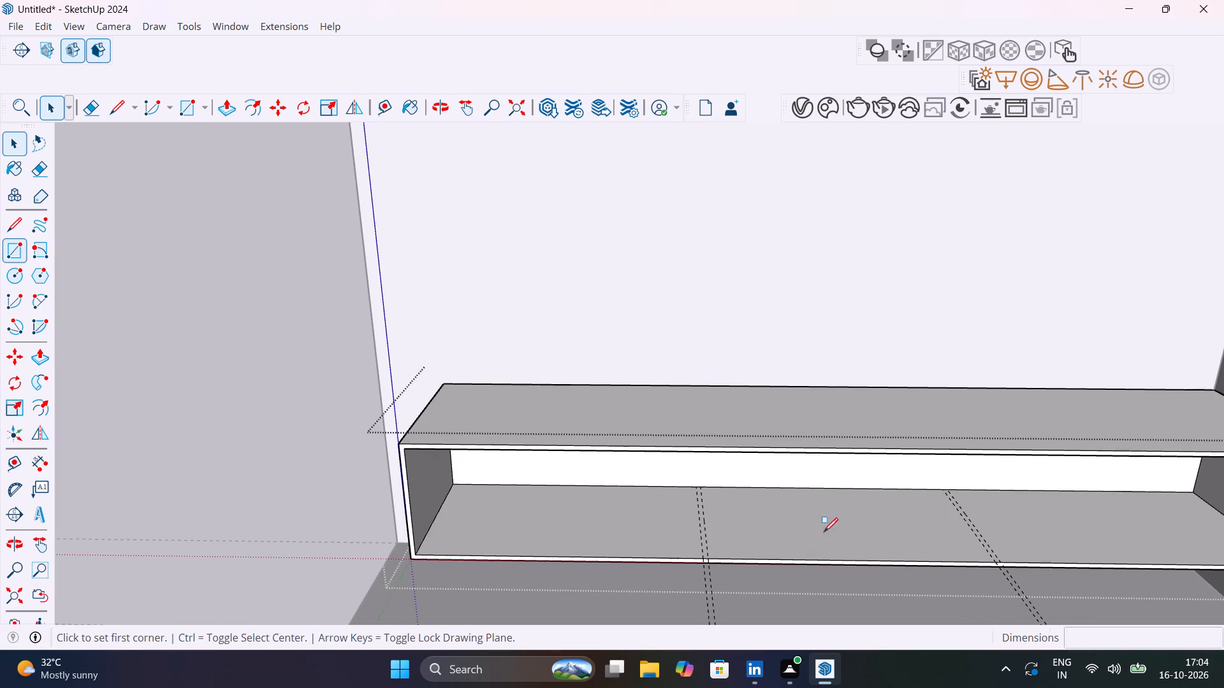
scroll(696, 494, "up", 11)
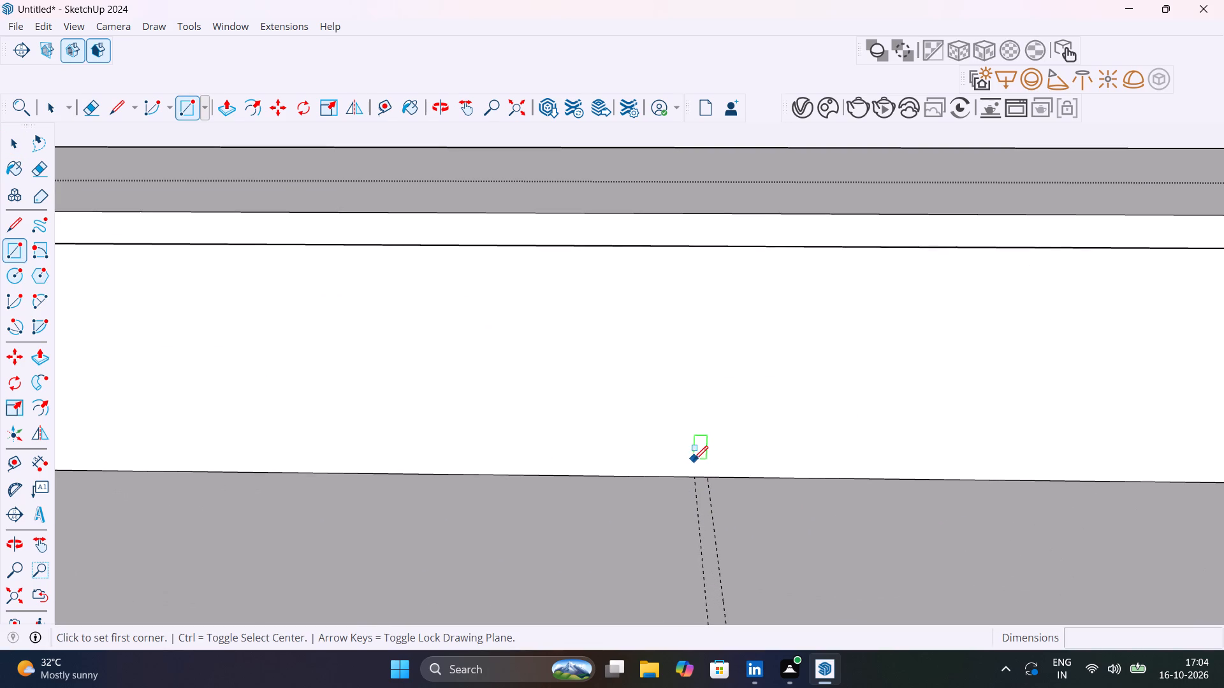
left_click(695, 478)
scroll(699, 511, "down", 13)
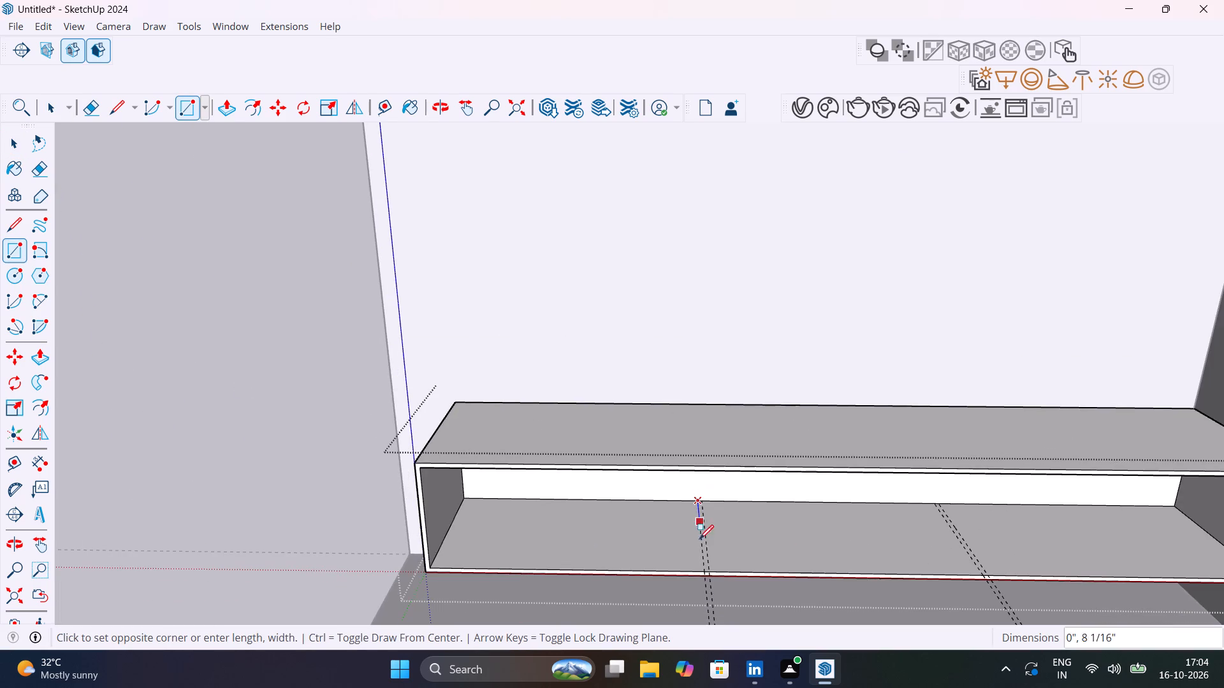
scroll(708, 569, "up", 13)
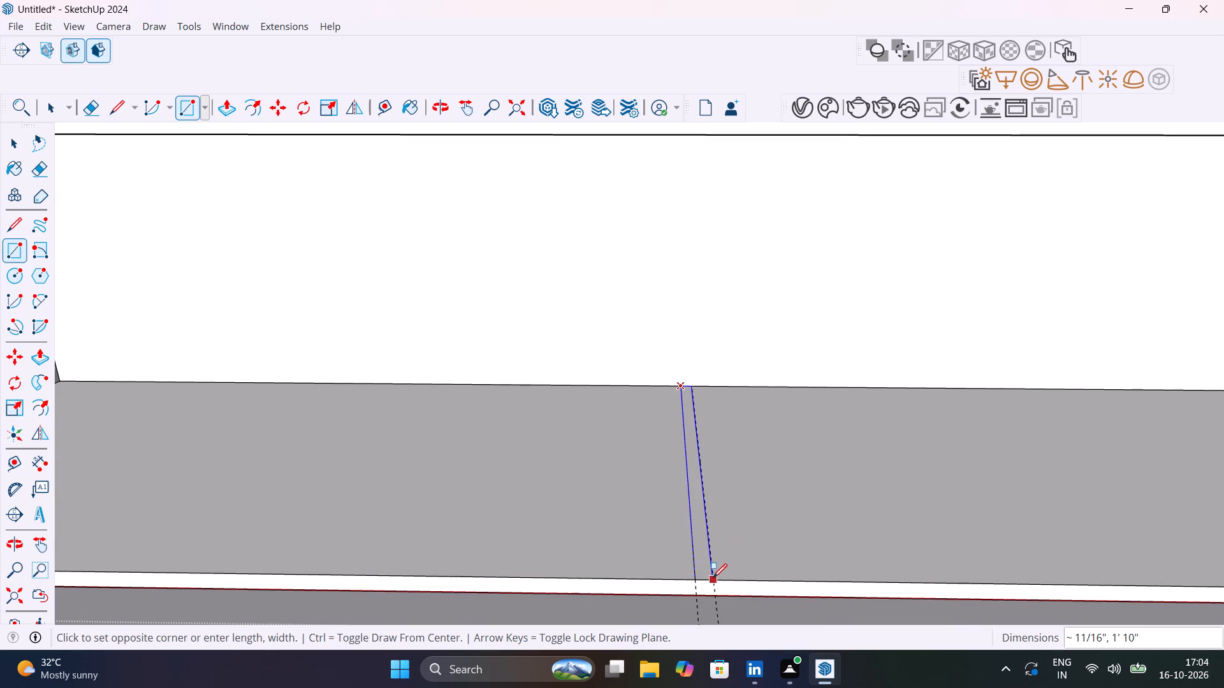
left_click(714, 580)
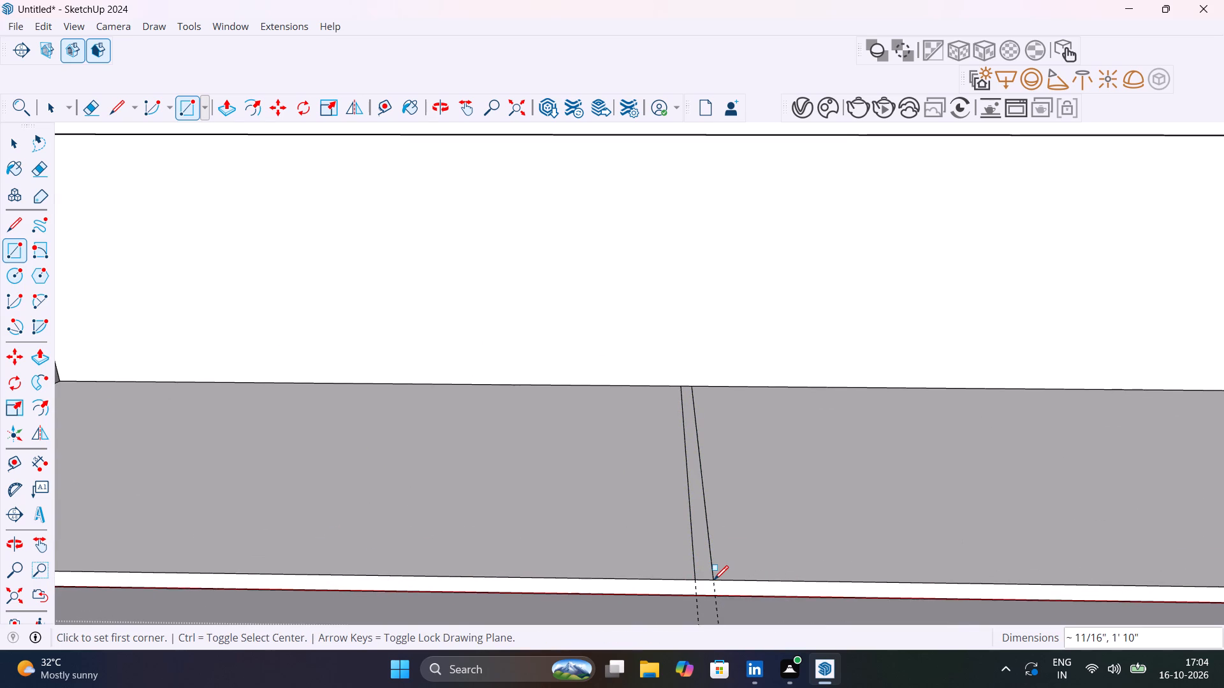
Push/Pull the first divider strip up about 1' 4 9/16" to the underside of the cabinet top.
key("p")
left_click(708, 565)
scroll(711, 522, "down", 11)
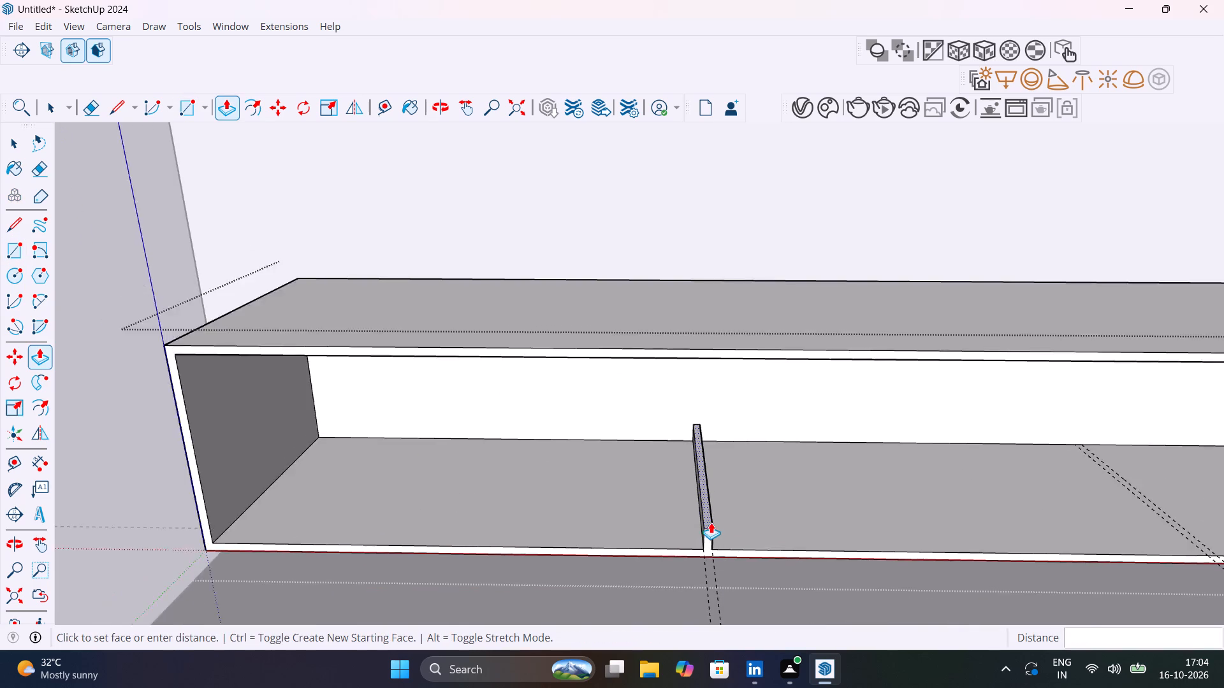
scroll(711, 522, "down", 2)
scroll(721, 419, "up", 3)
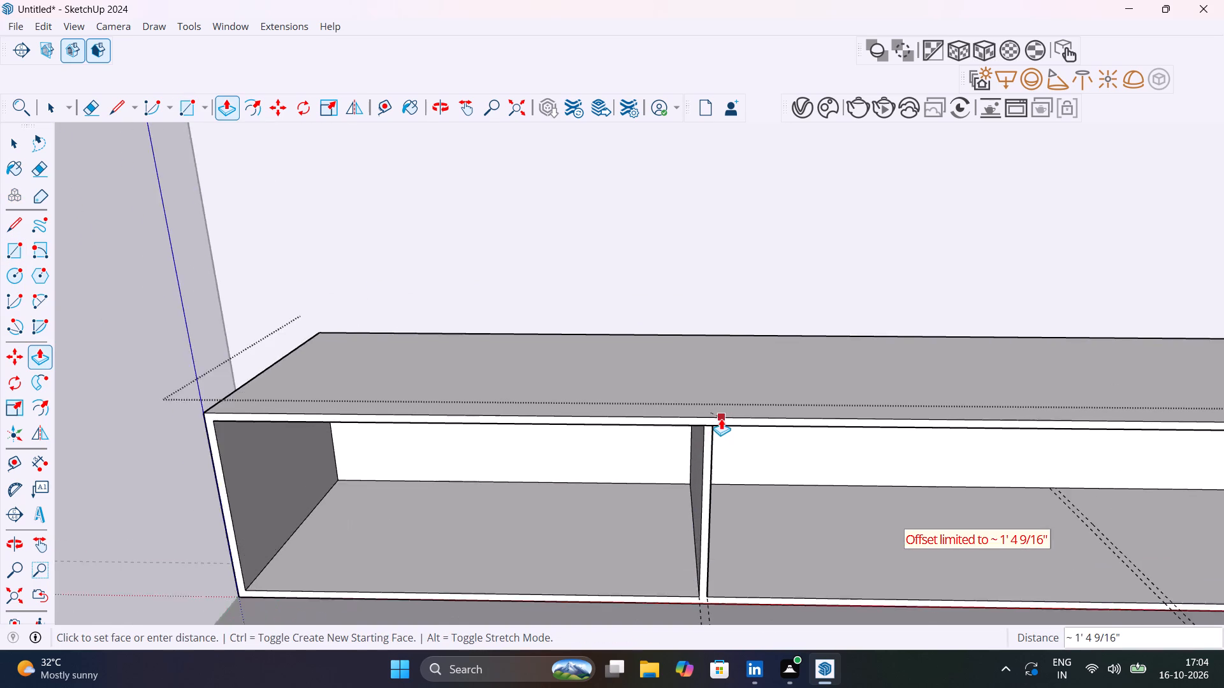
scroll(721, 419, "up", 6)
middle_click_drag(719, 420, 808, 381)
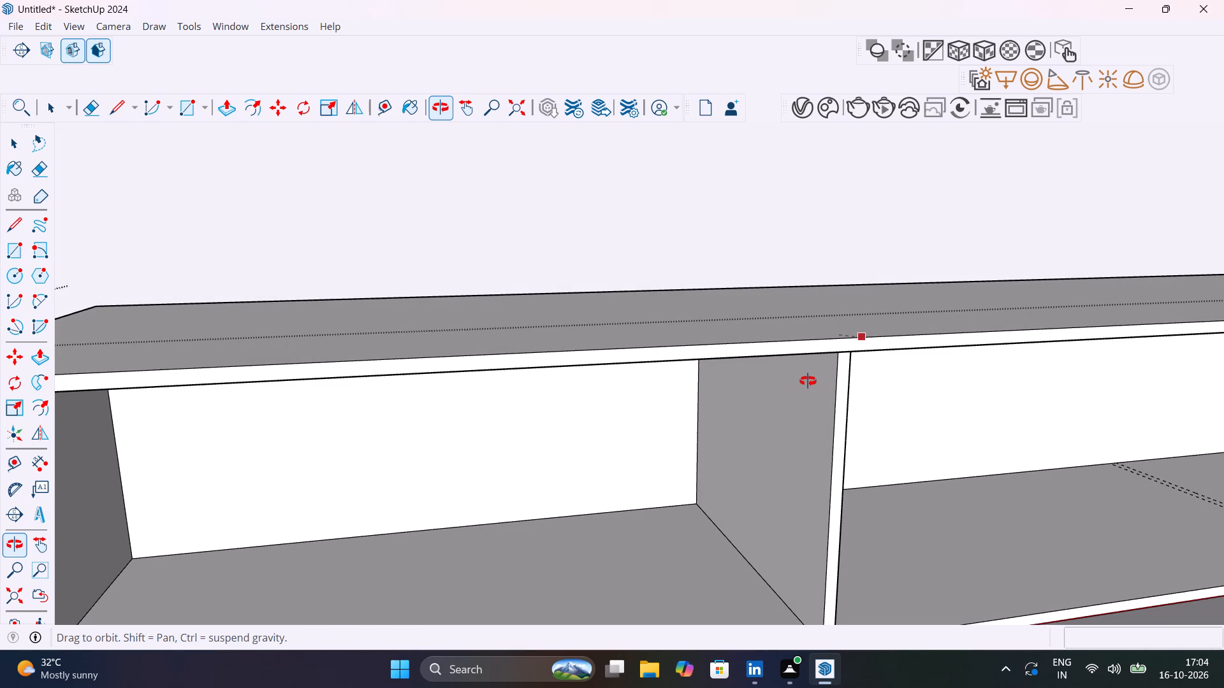
middle_click_drag(808, 381, 743, 435)
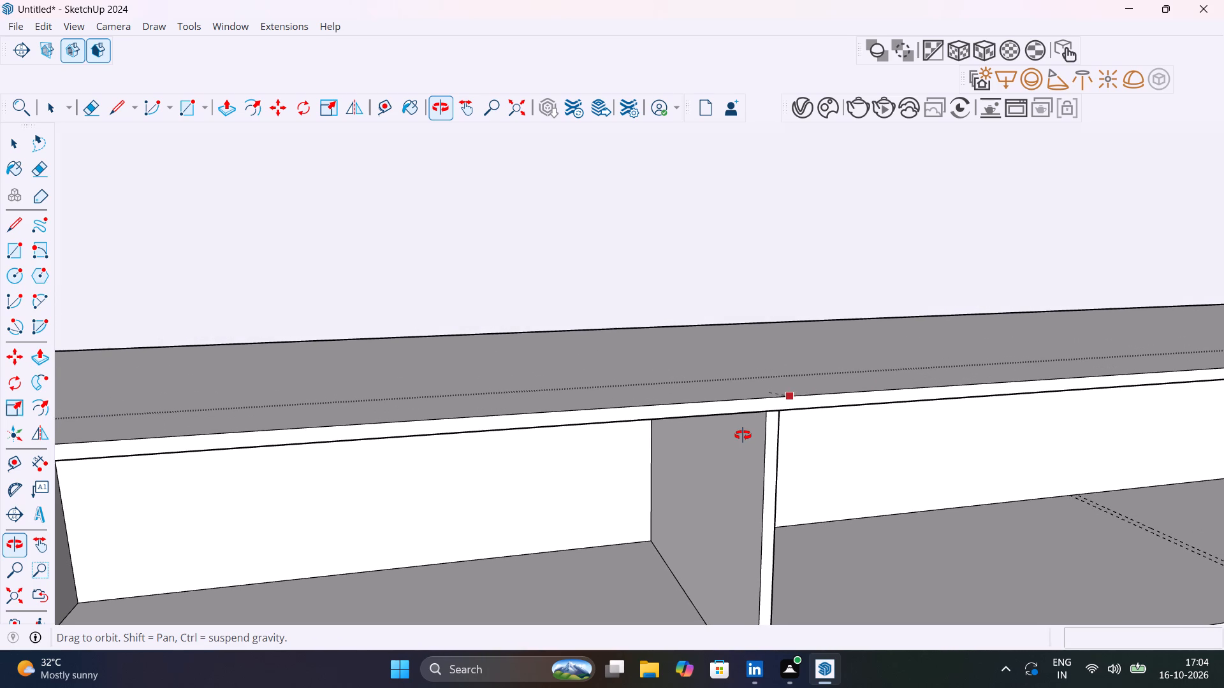
middle_click_drag(743, 435, 744, 436)
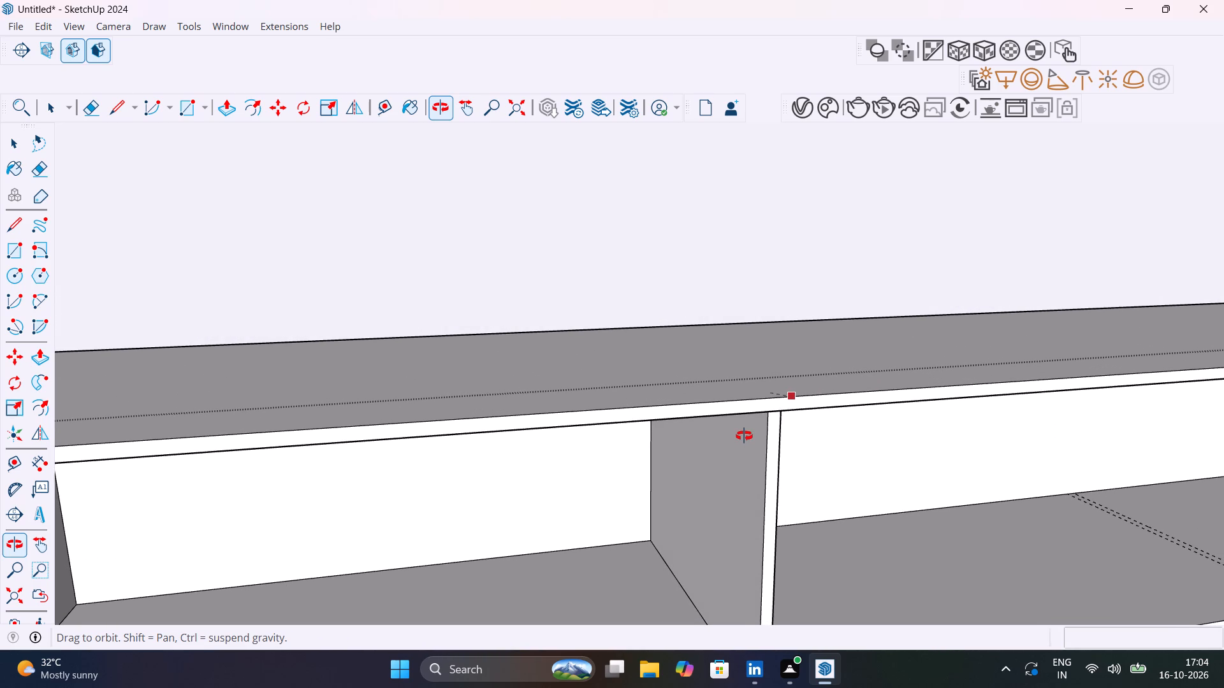
middle_click_drag(744, 436, 768, 428)
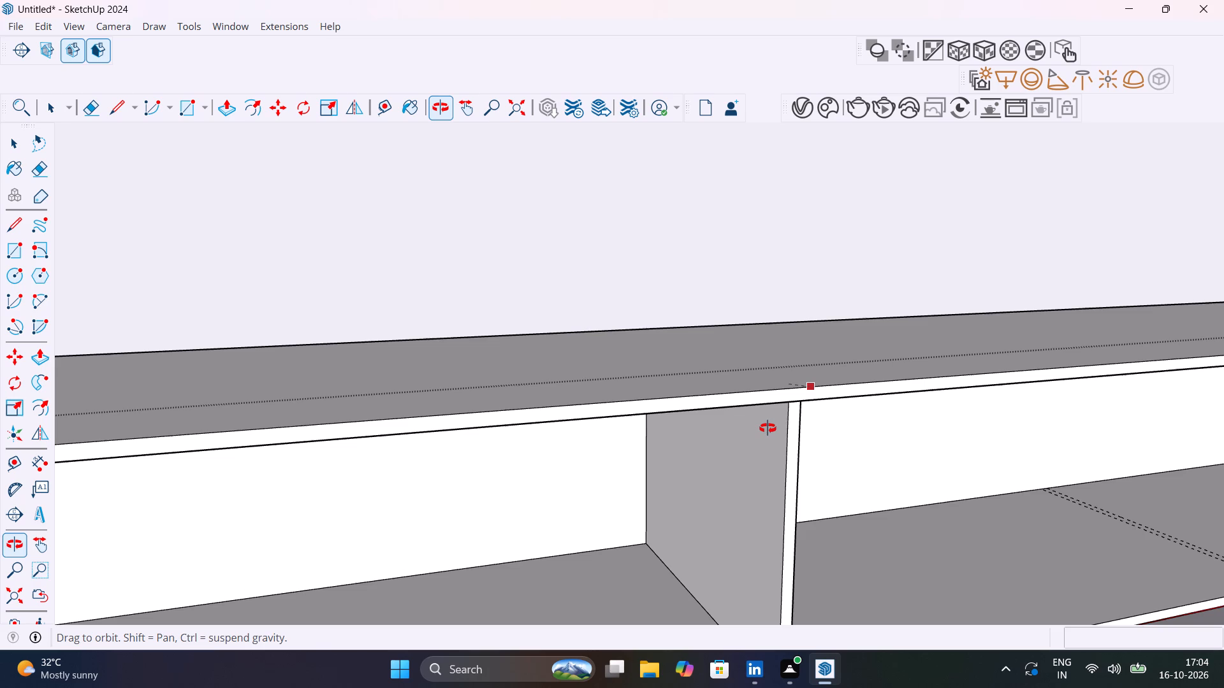
middle_click_drag(768, 428, 829, 417)
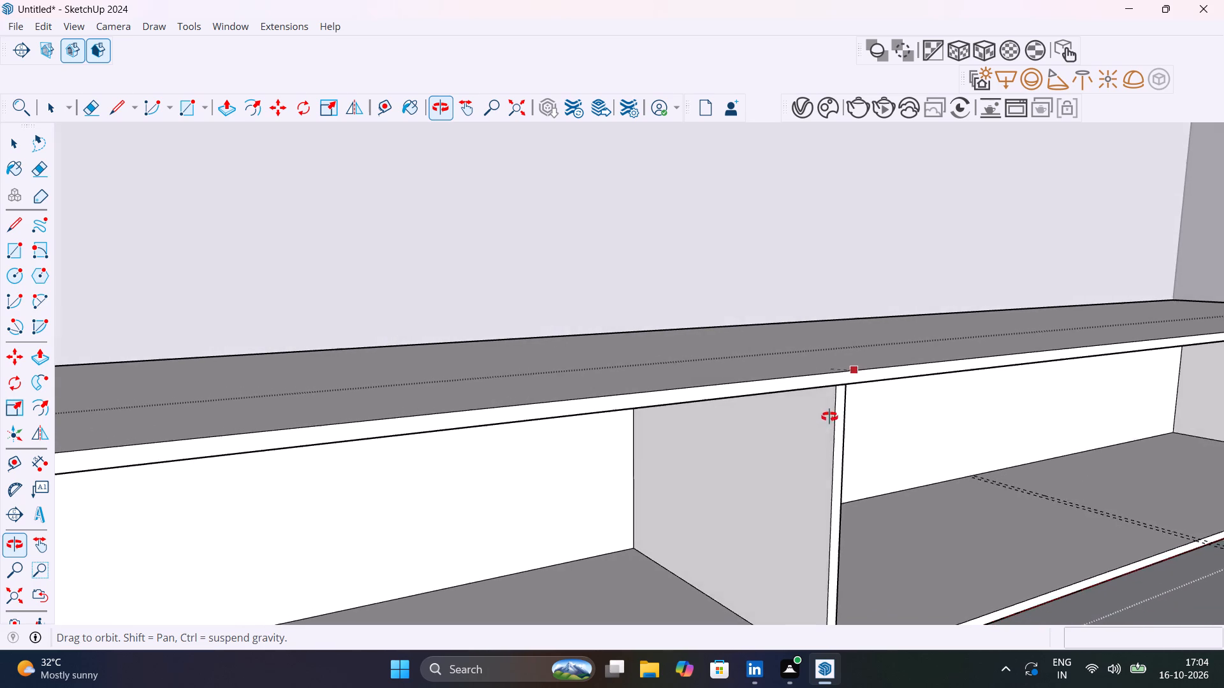
middle_click_drag(829, 417, 831, 417)
left_click(812, 383)
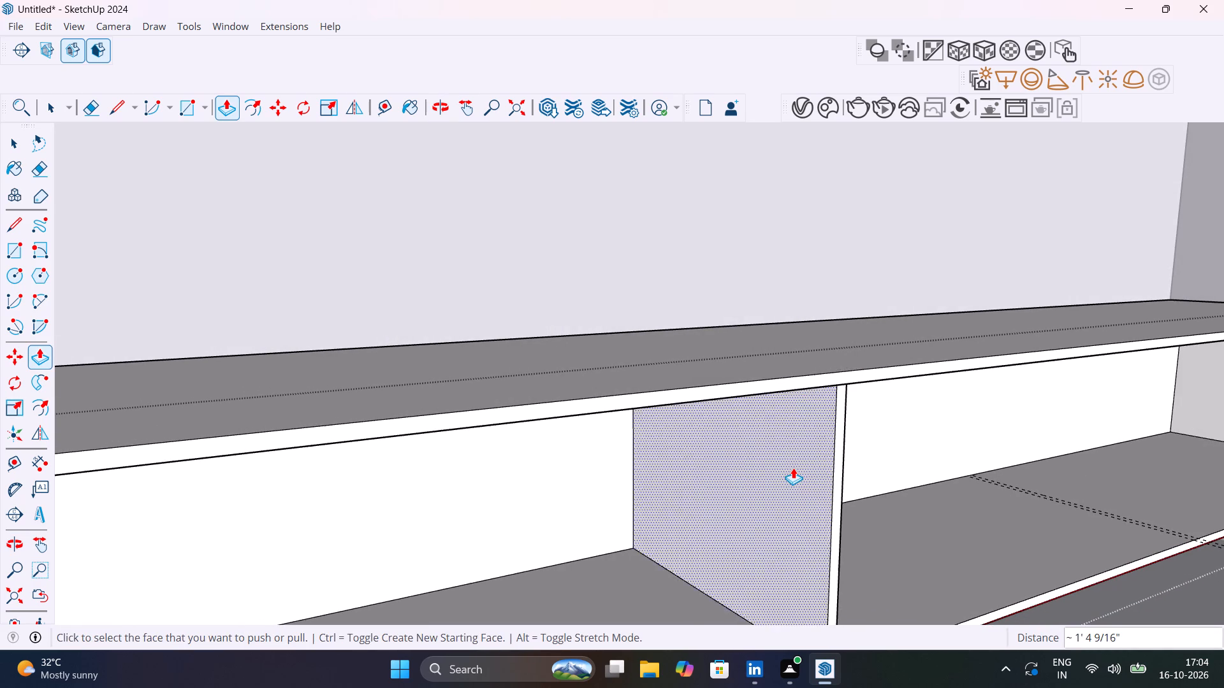
scroll(794, 468, "down", 14)
key("space")
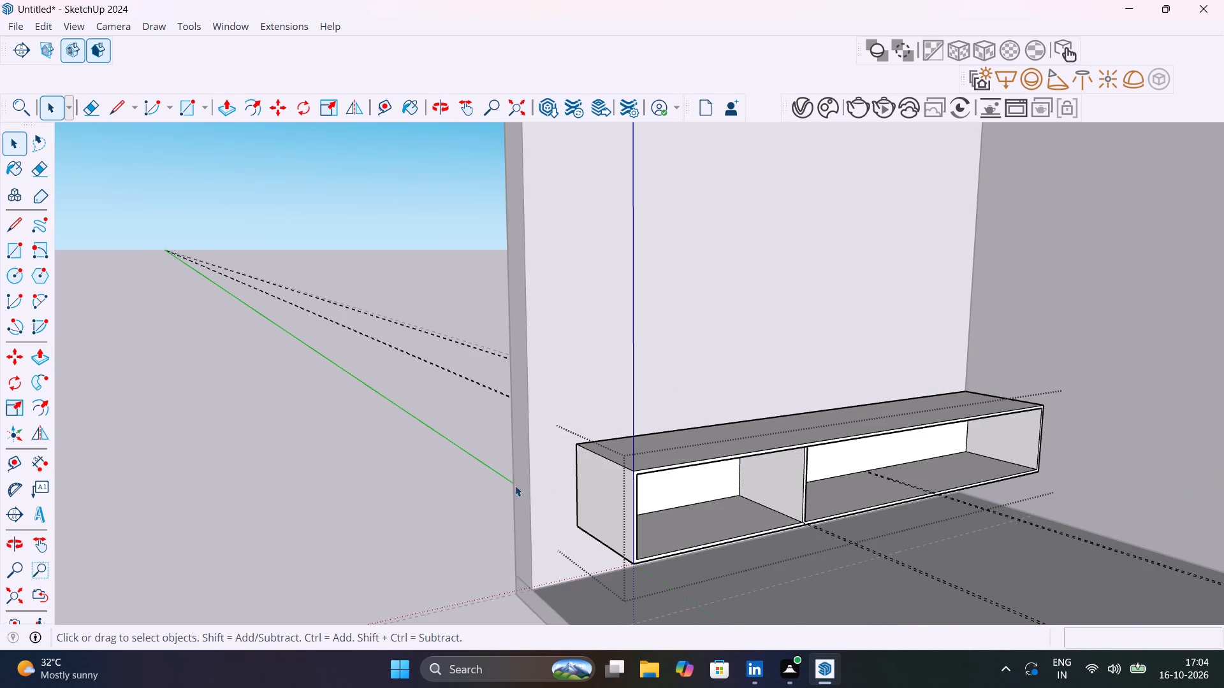
Draw a full-depth rectangle on the cabinet's inner floor between the second pair of guides.
middle_click_drag(882, 542, 562, 558)
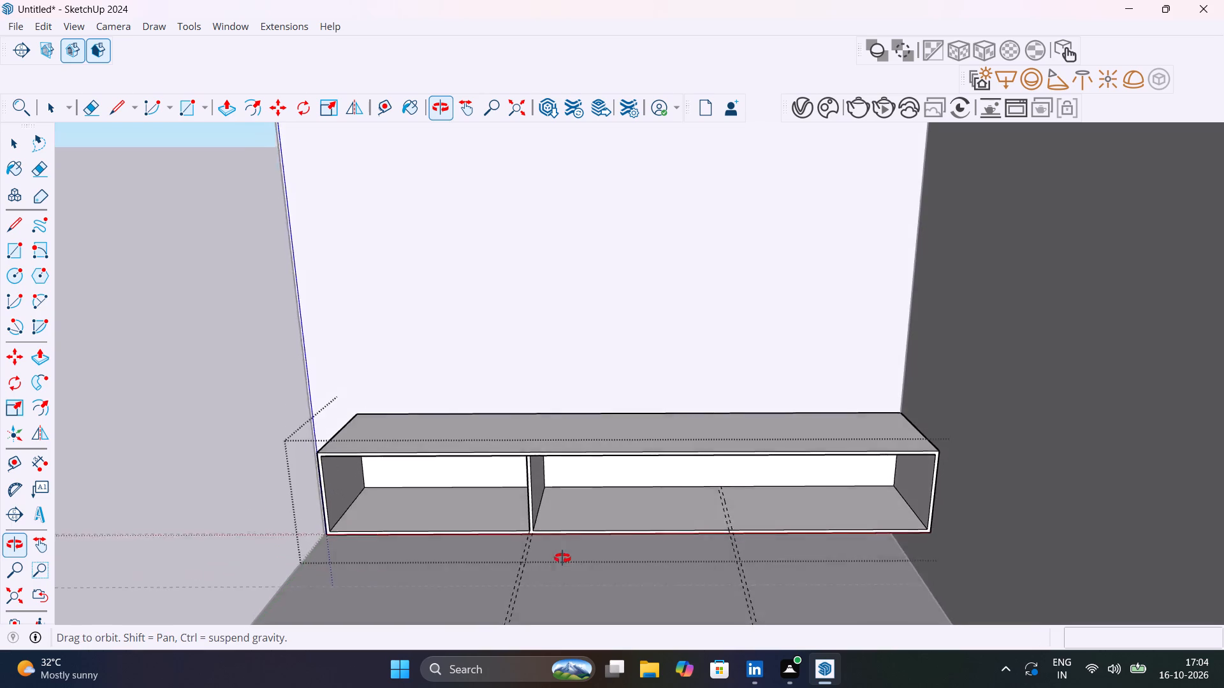
middle_click_drag(562, 558, 561, 577)
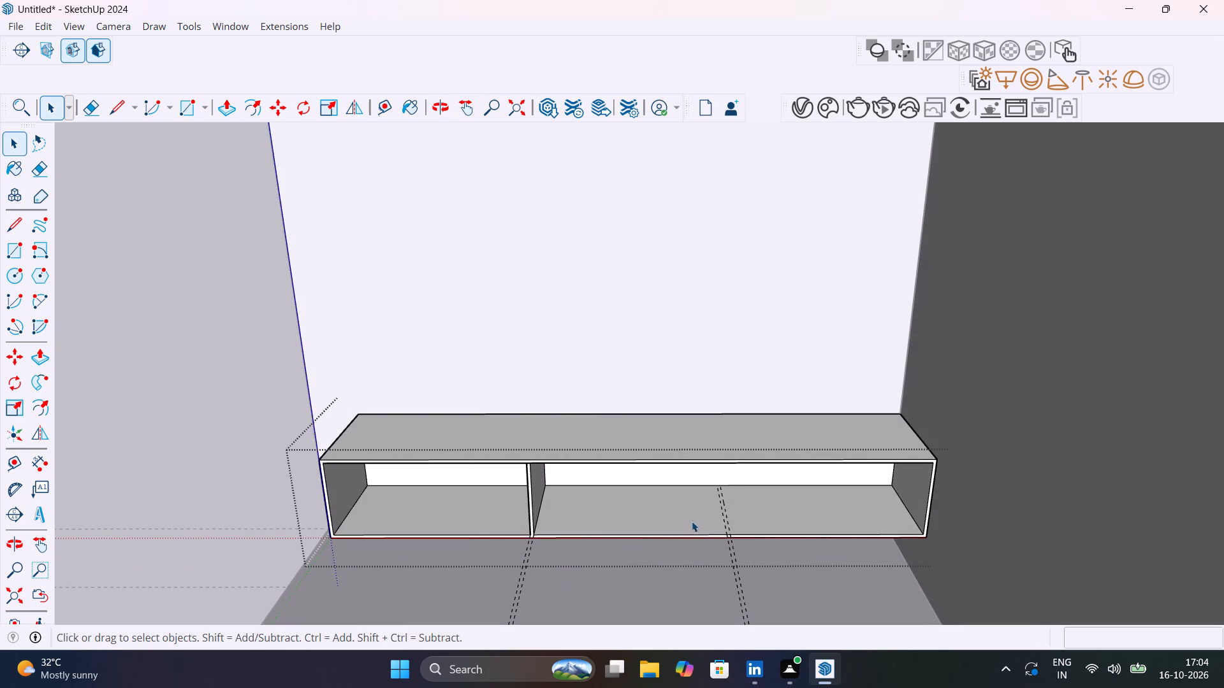
scroll(735, 522, "up", 11)
key("r")
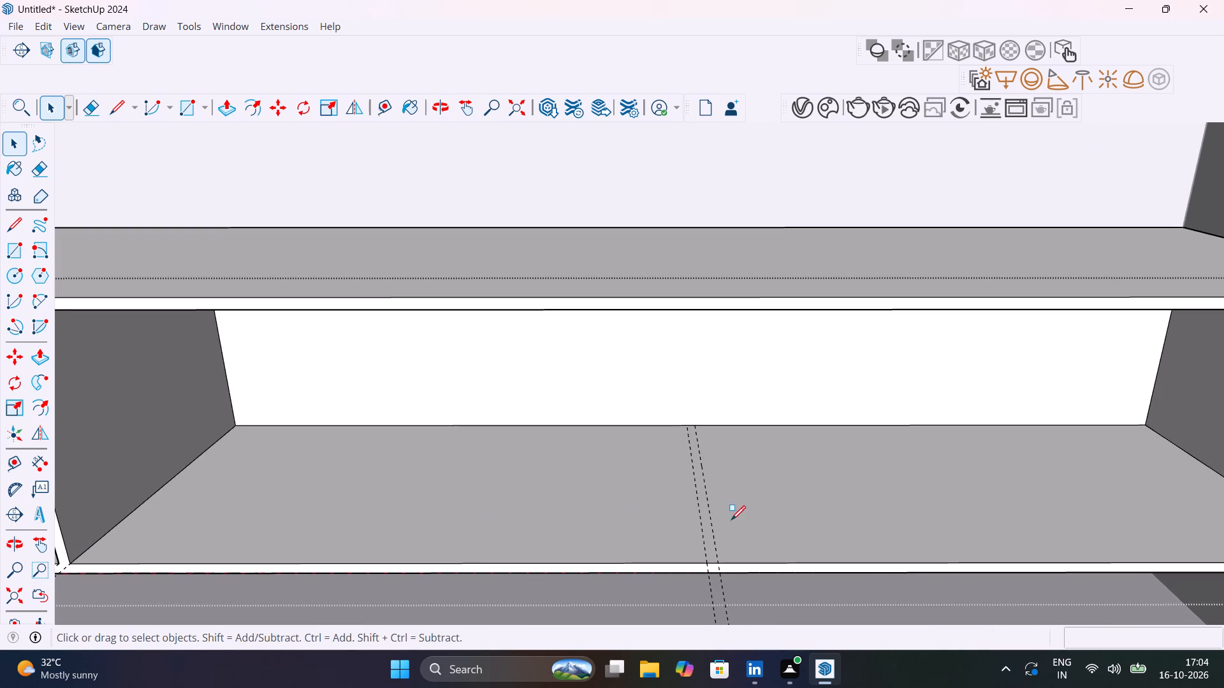
left_click(685, 427)
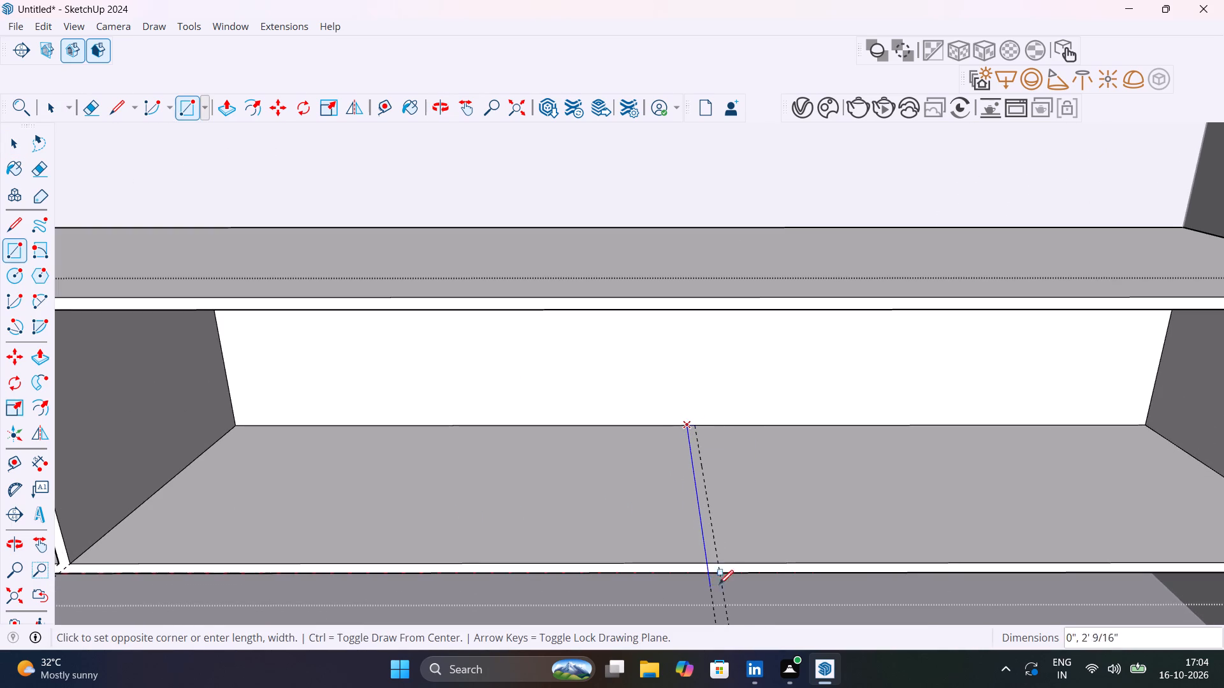
left_click(718, 566)
key("space")
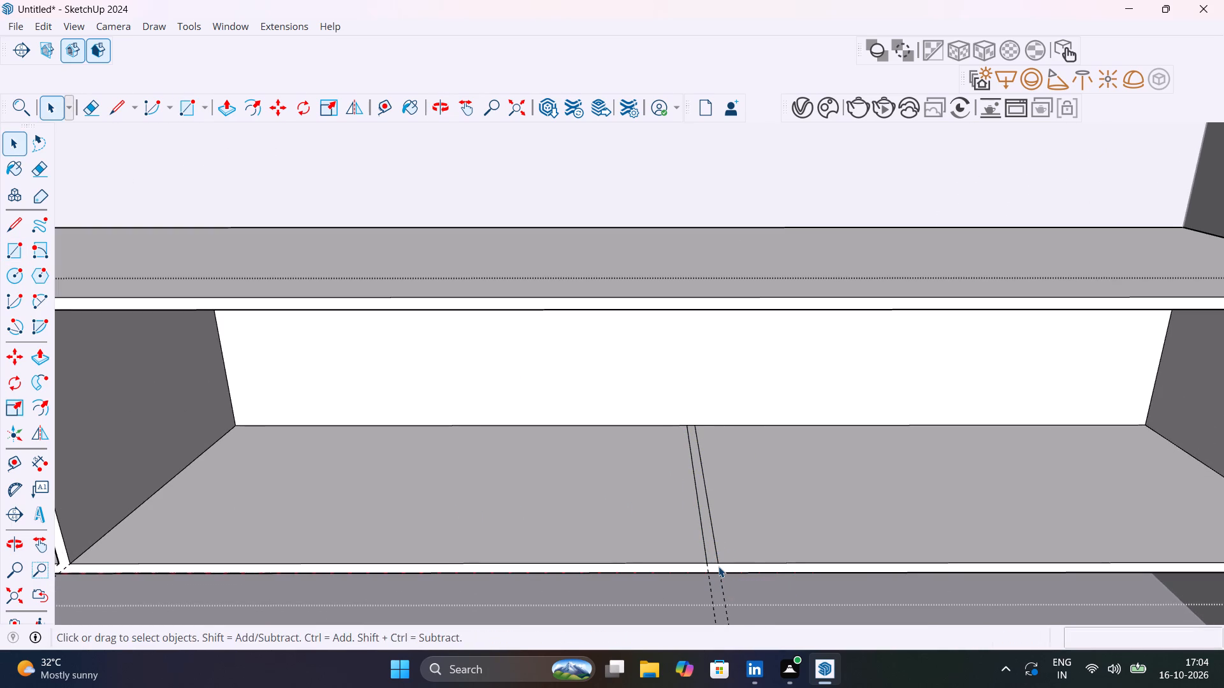
Push/Pull the second divider strip up about 1' 4 9/16" to the underside of the cabinet top.
type("p")
left_click(711, 535)
scroll(709, 488, "down", 8)
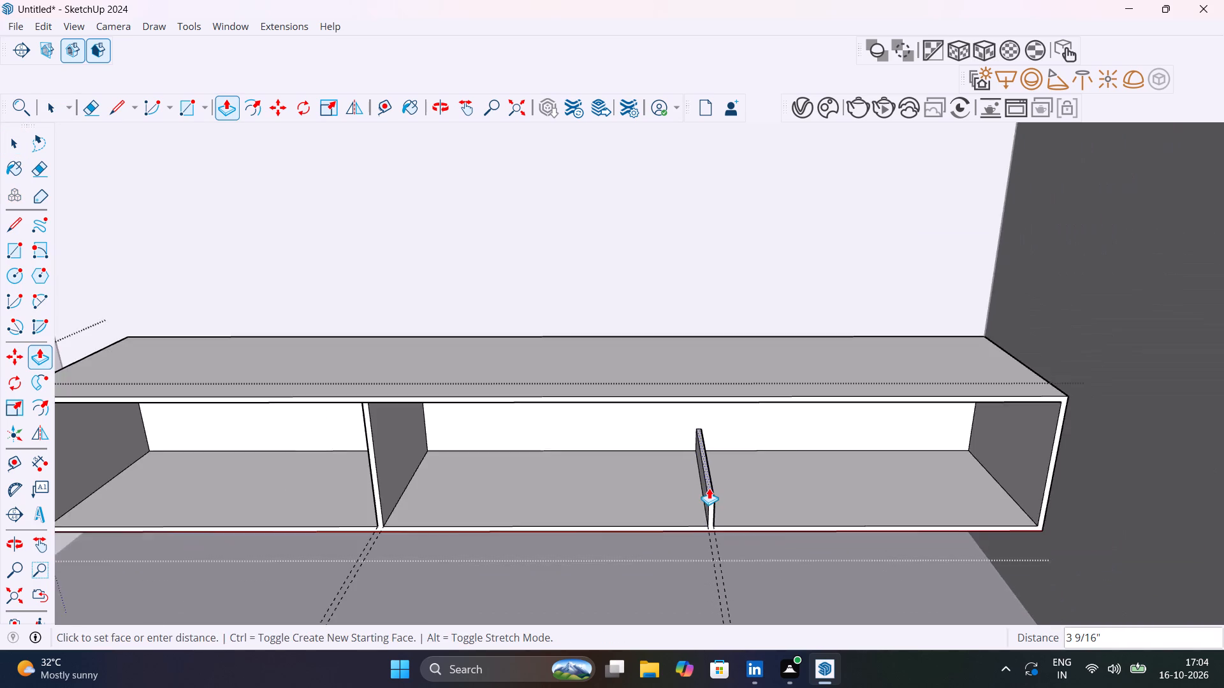
scroll(709, 488, "down", 4)
scroll(738, 437, "up", 4)
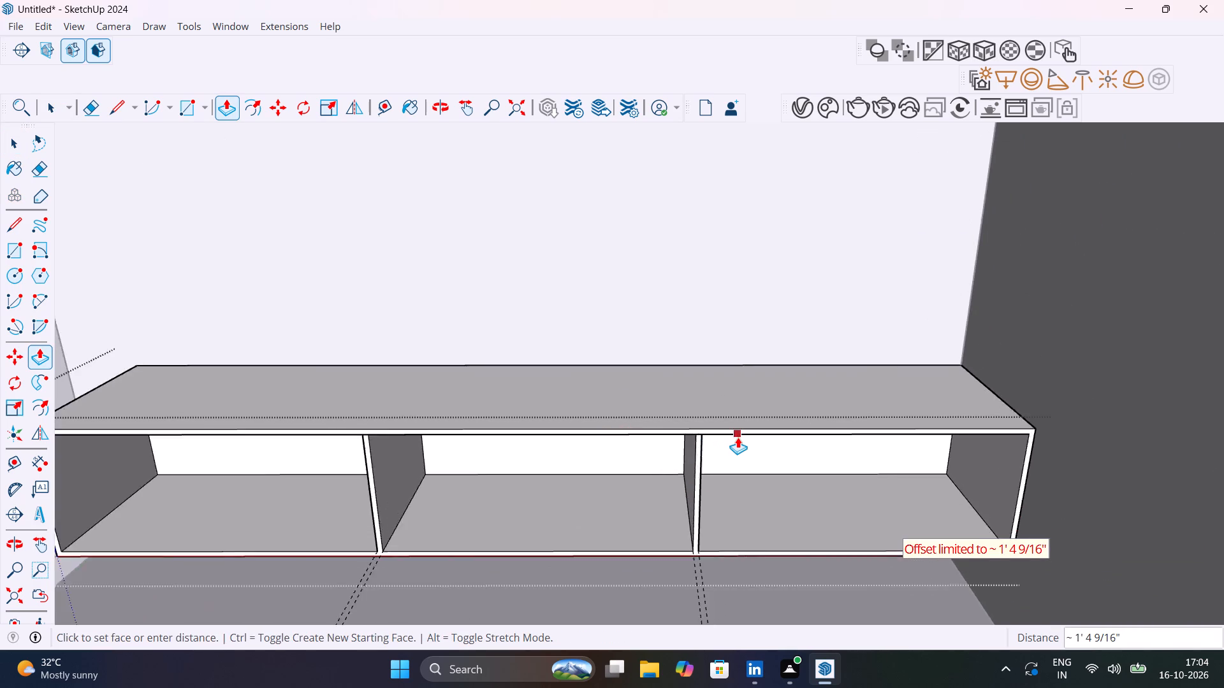
scroll(738, 437, "up", 4)
left_click(738, 435)
scroll(759, 498, "down", 7)
key("space")
Draw a rectangle about 1' 4 9/16" by 3' 5" across the front opening of the cabinet's left bay.
scroll(759, 498, "down", 4)
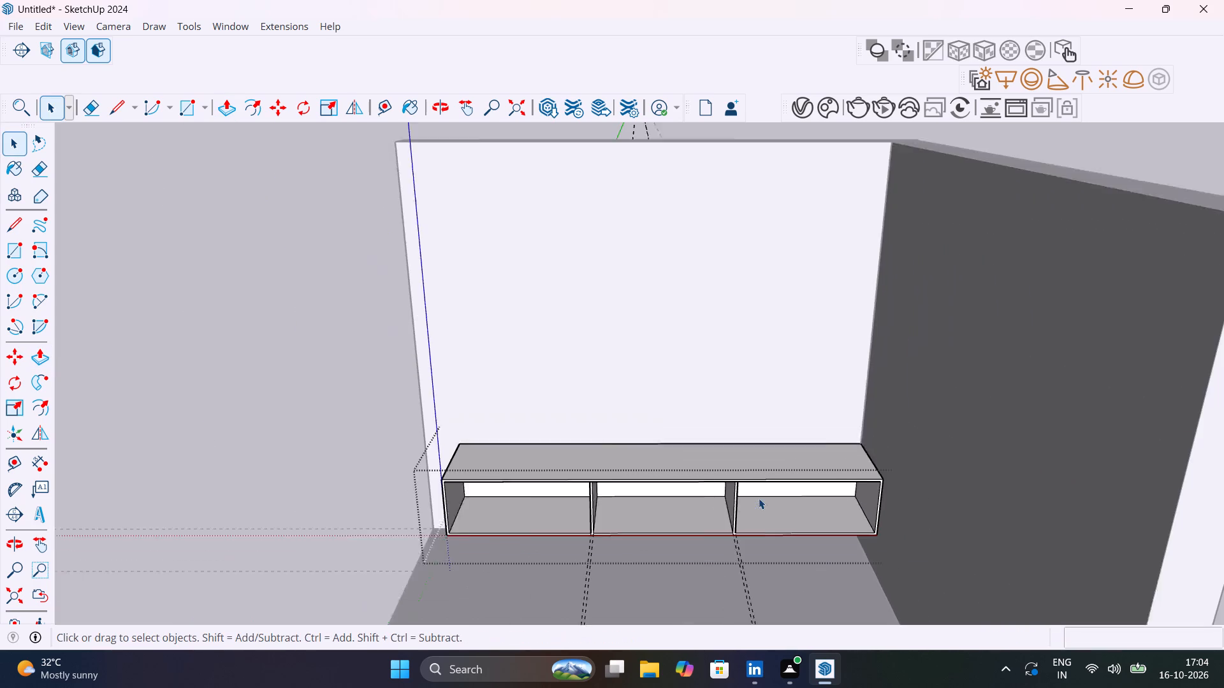
scroll(759, 498, "down", 2)
middle_click_drag(773, 538, 887, 477)
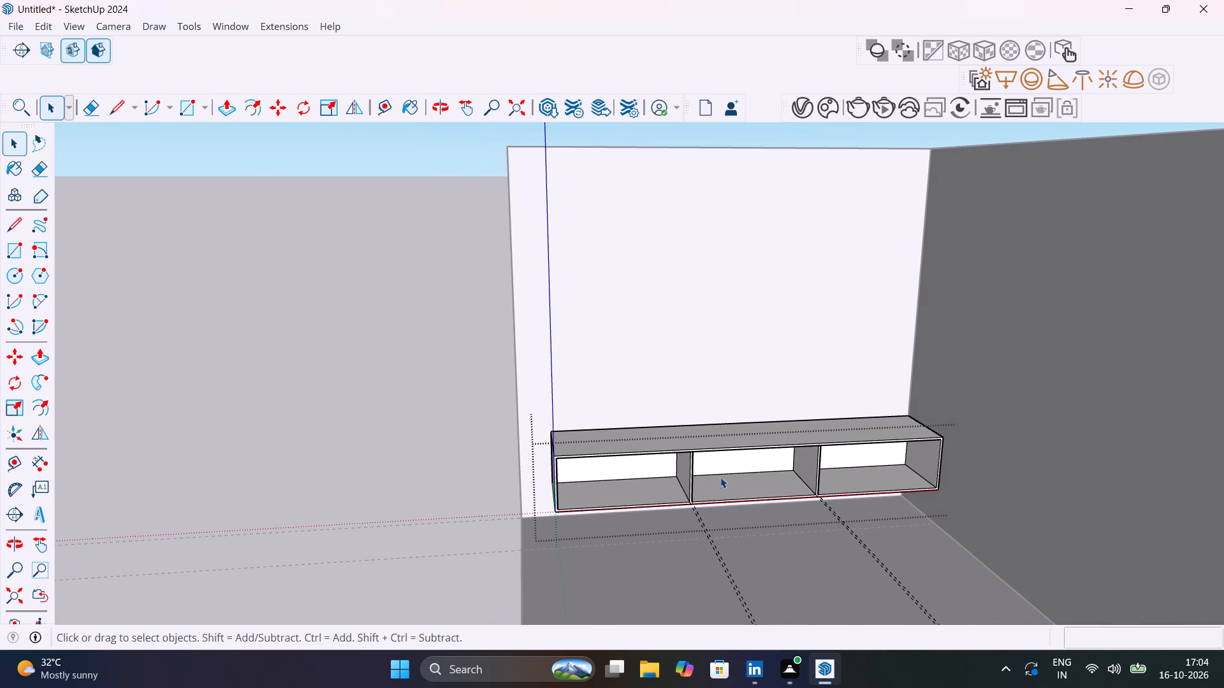
scroll(644, 482, "up", 8)
key("r")
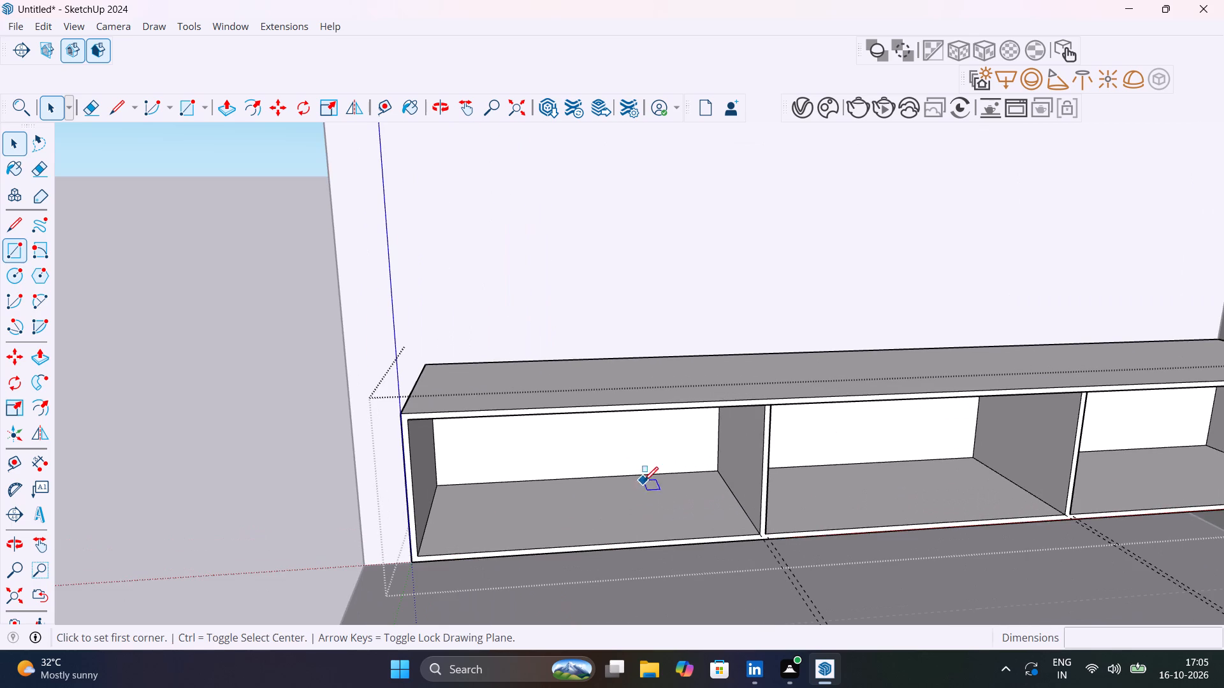
left_click(411, 424)
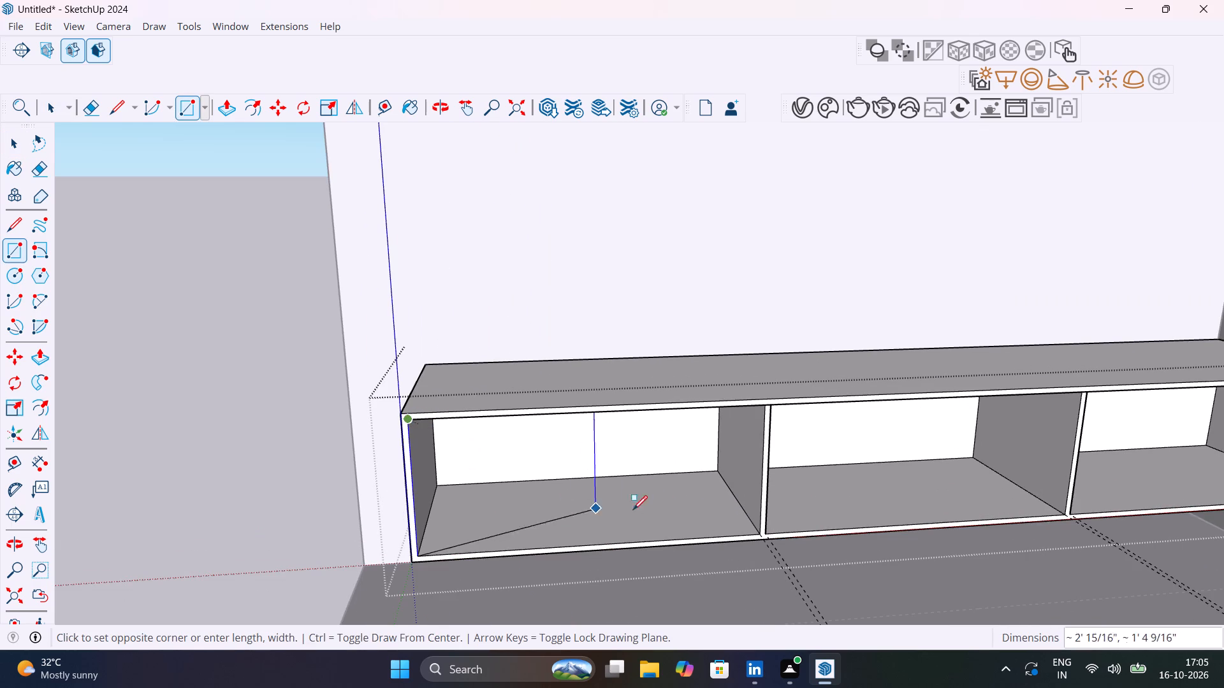
left_click(760, 527)
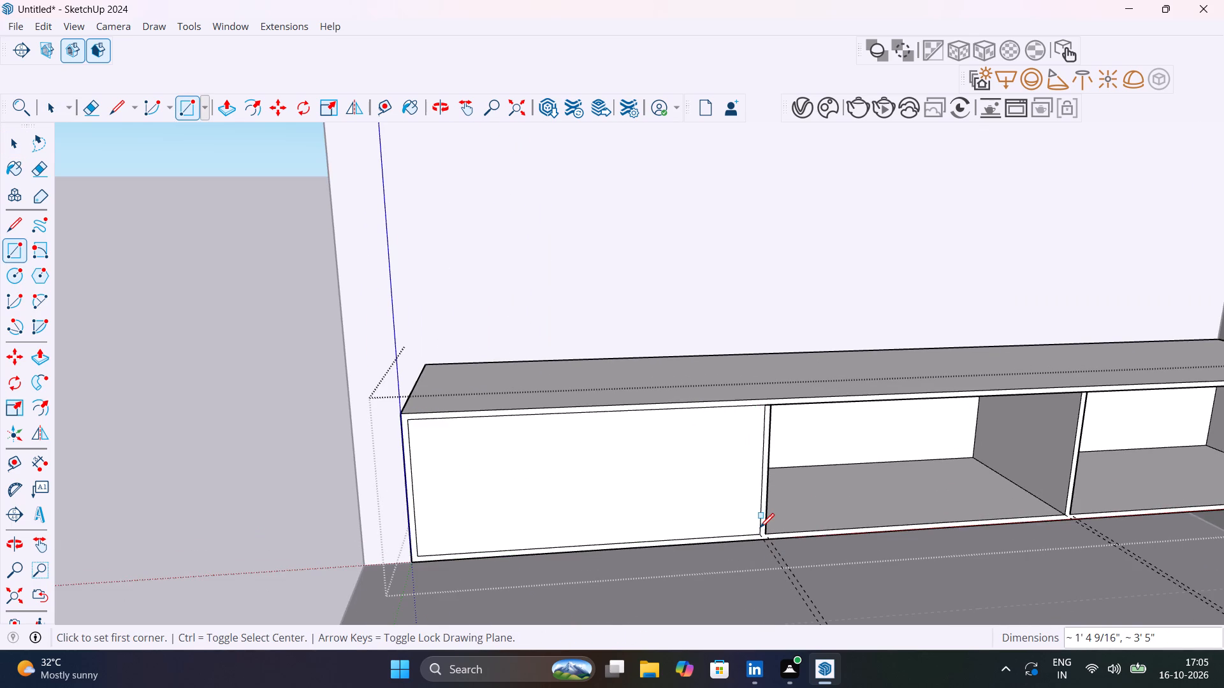
Pull the left bay's front face outward 1" to form a door panel.
key("p")
left_click(694, 501)
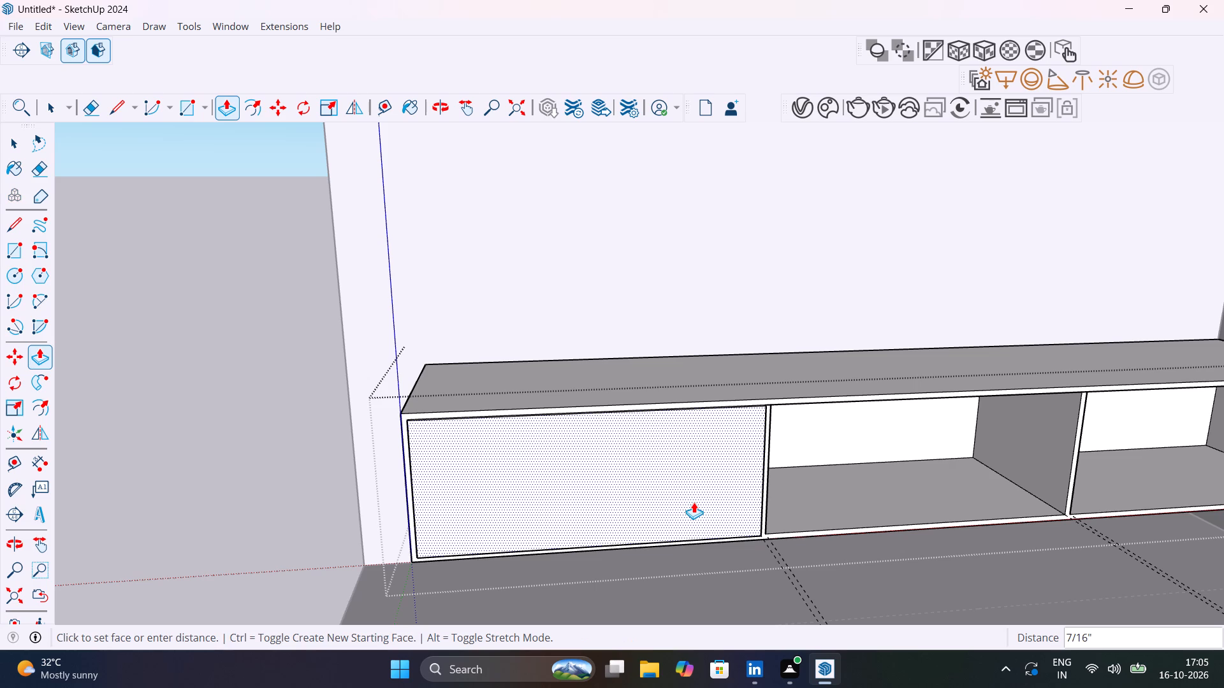
type("1\"")
key("Return")
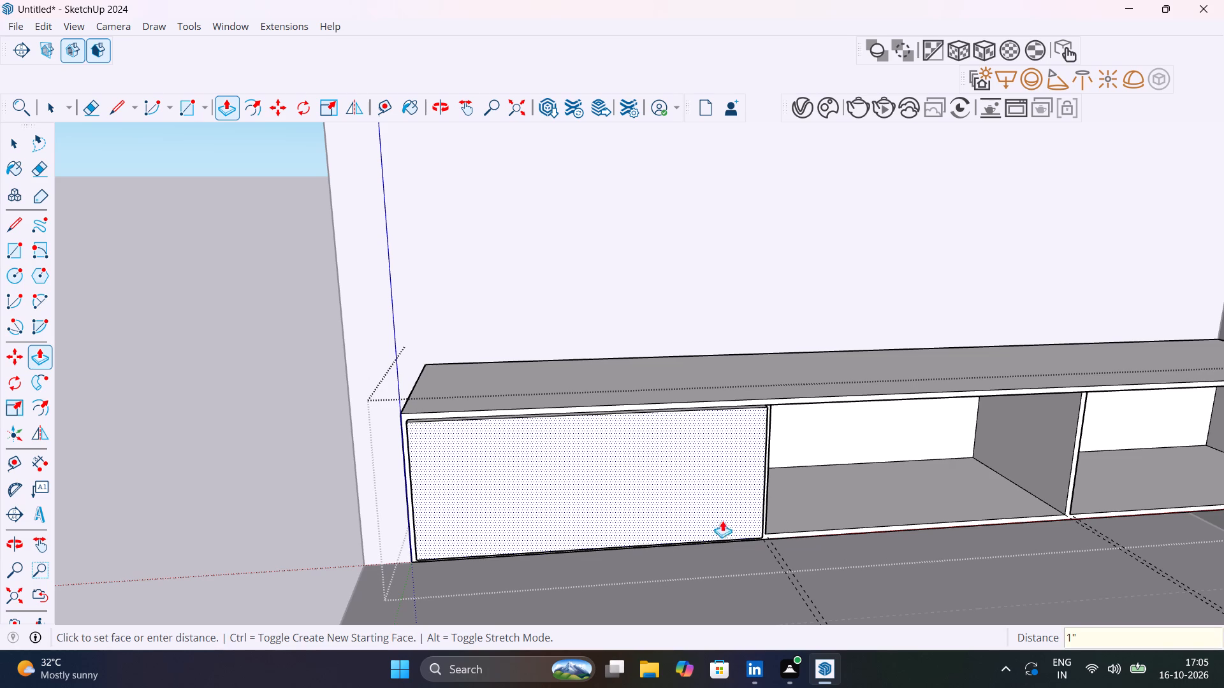
scroll(738, 552, "down", 1)
middle_click_drag(738, 552, 907, 527)
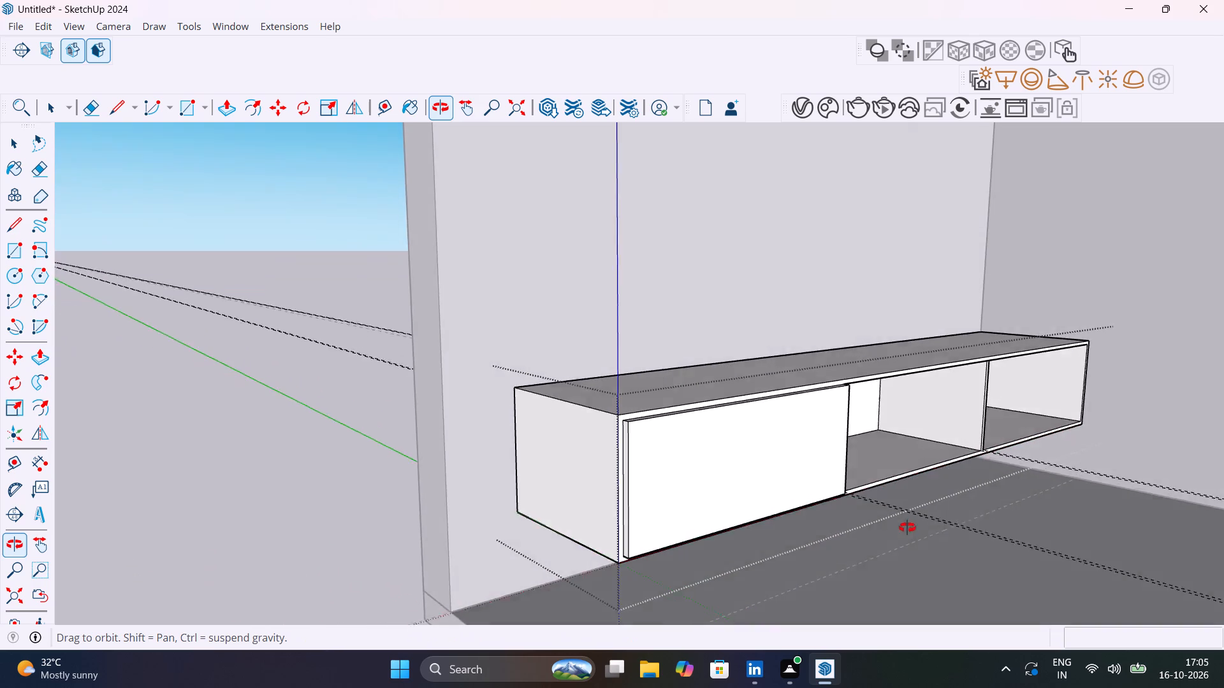
Draw a rectangle about 3' 4 1/4" by 1' 4 9/16" across the front opening of the cabinet's right bay.
middle_click_drag(907, 527, 292, 556)
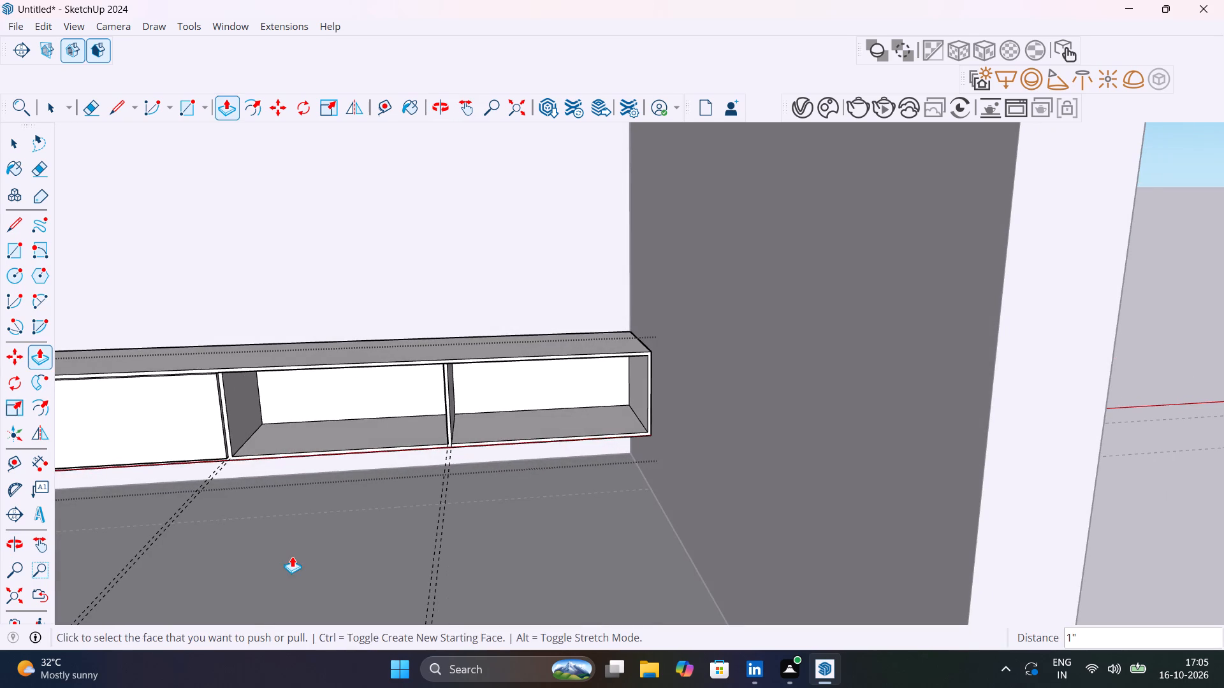
key("space")
scroll(520, 396, "up", 9)
key("r")
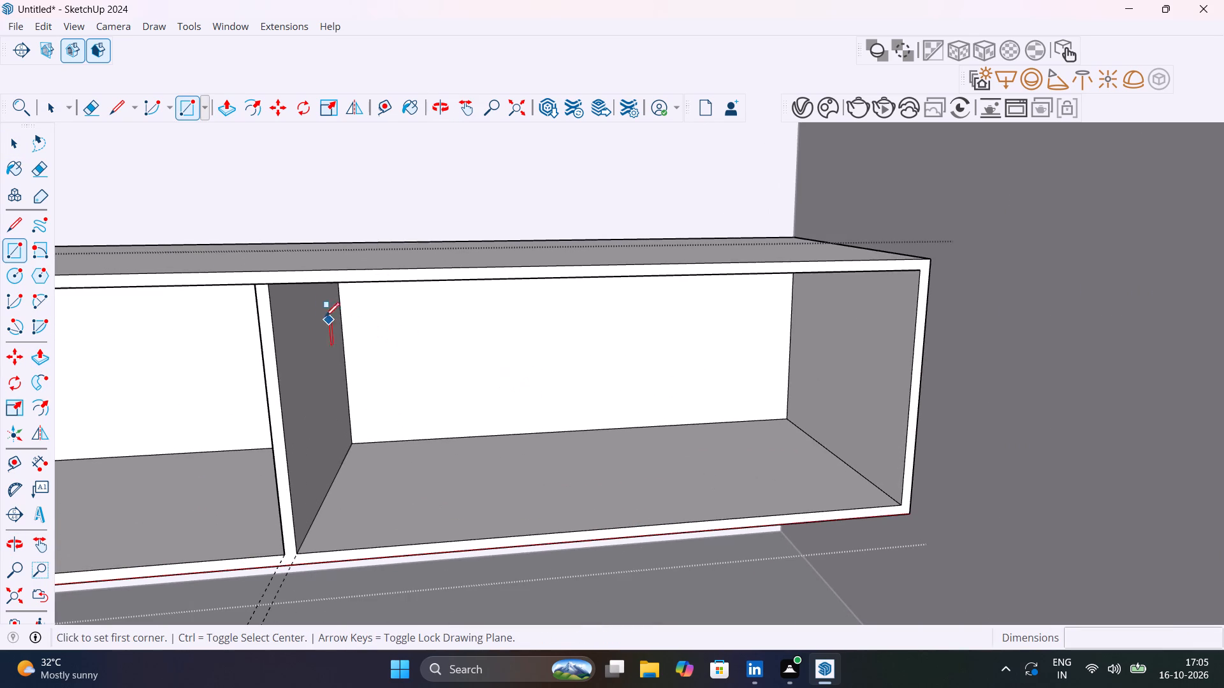
left_click(267, 285)
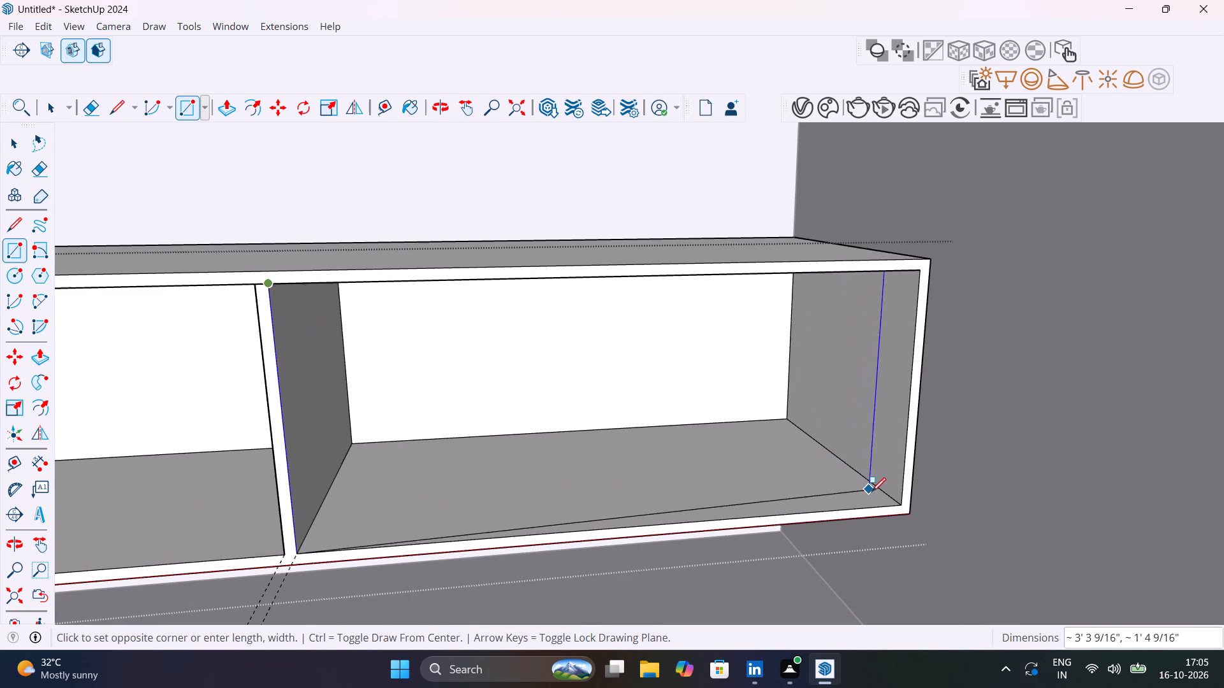
left_click(899, 505)
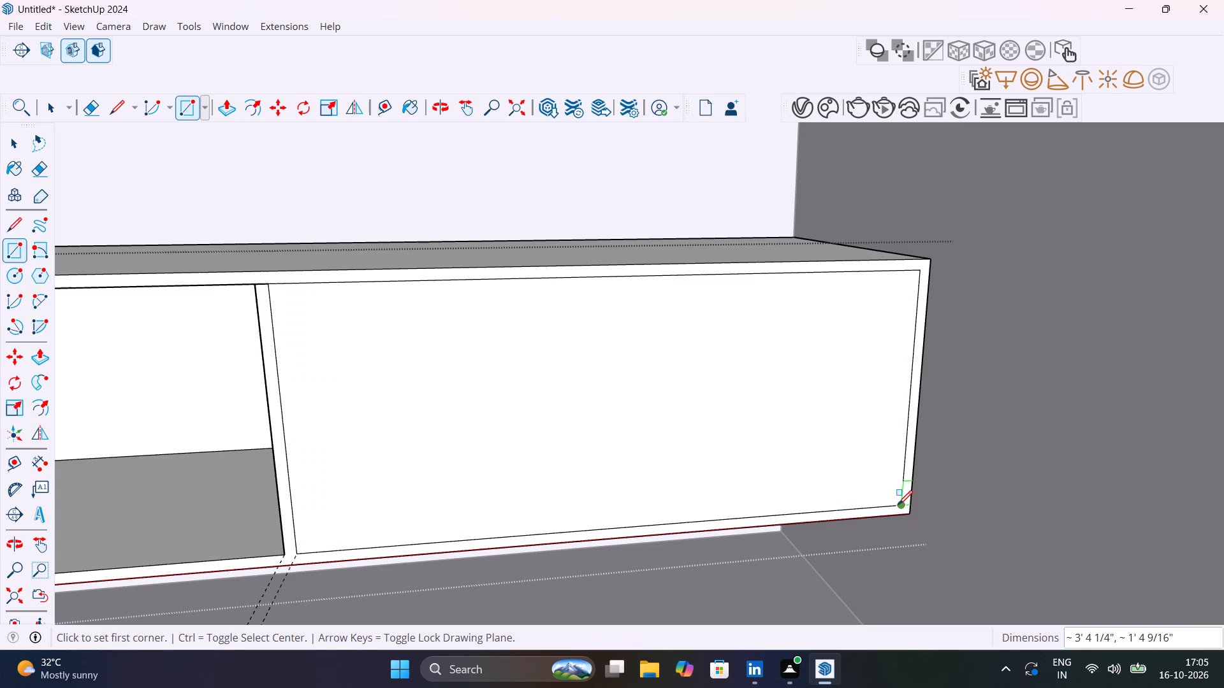
Push/Pull the right bay's front face outward 1" to form a door panel.
key("p")
left_click(788, 454)
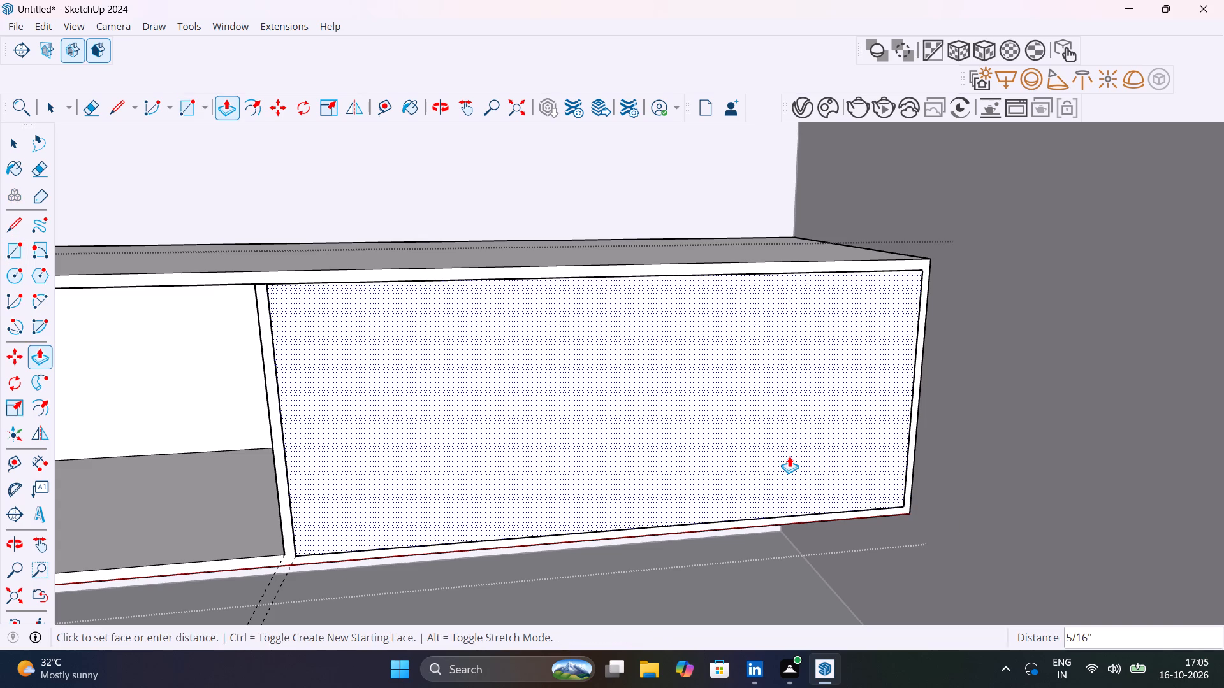
type("1\"")
key("Return")
key("space")
Draw a rectangle about 1' 4 9/16" by 3' 4 1/4" across the front opening of the cabinet's middle bay.
scroll(789, 456, "down", 6)
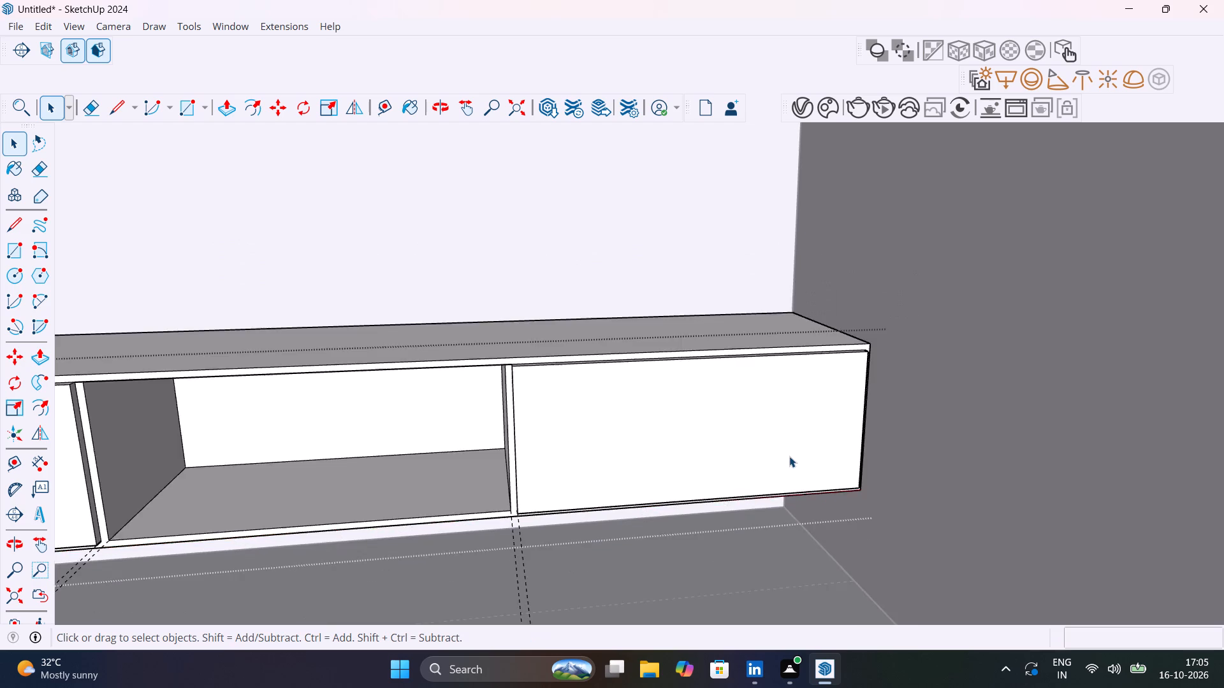
scroll(789, 456, "down", 5)
middle_click_drag(740, 489, 866, 469)
scroll(701, 503, "down", 7)
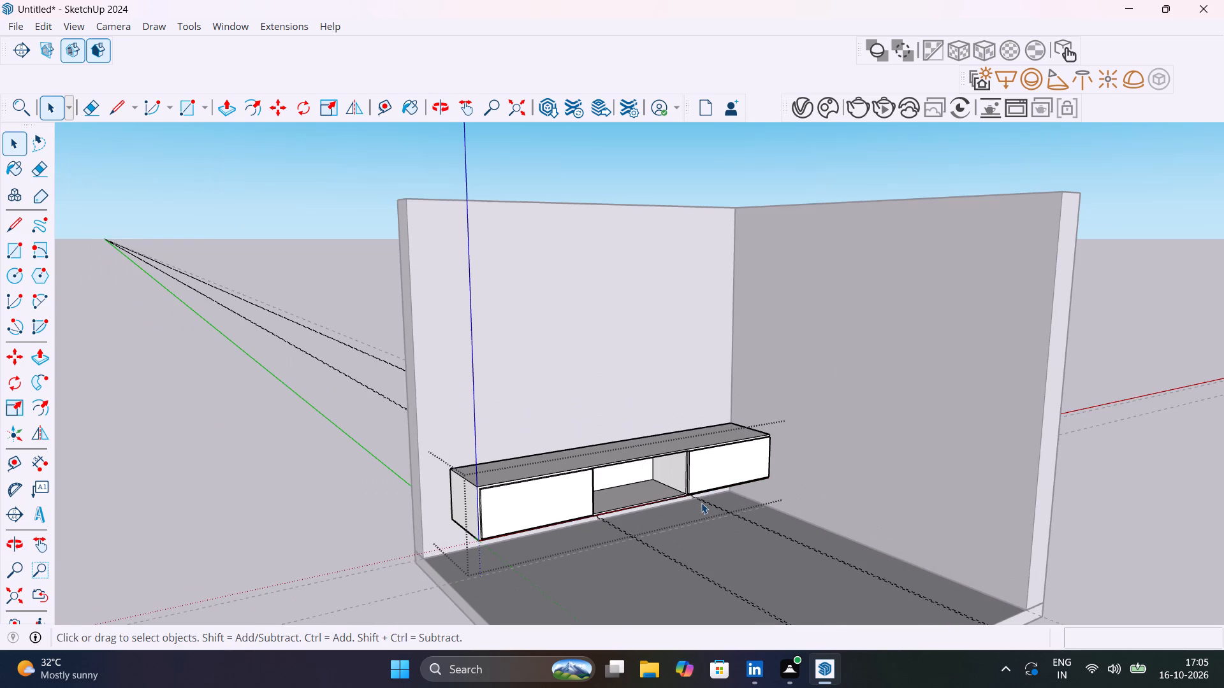
middle_click_drag(773, 503, 833, 537, "shift")
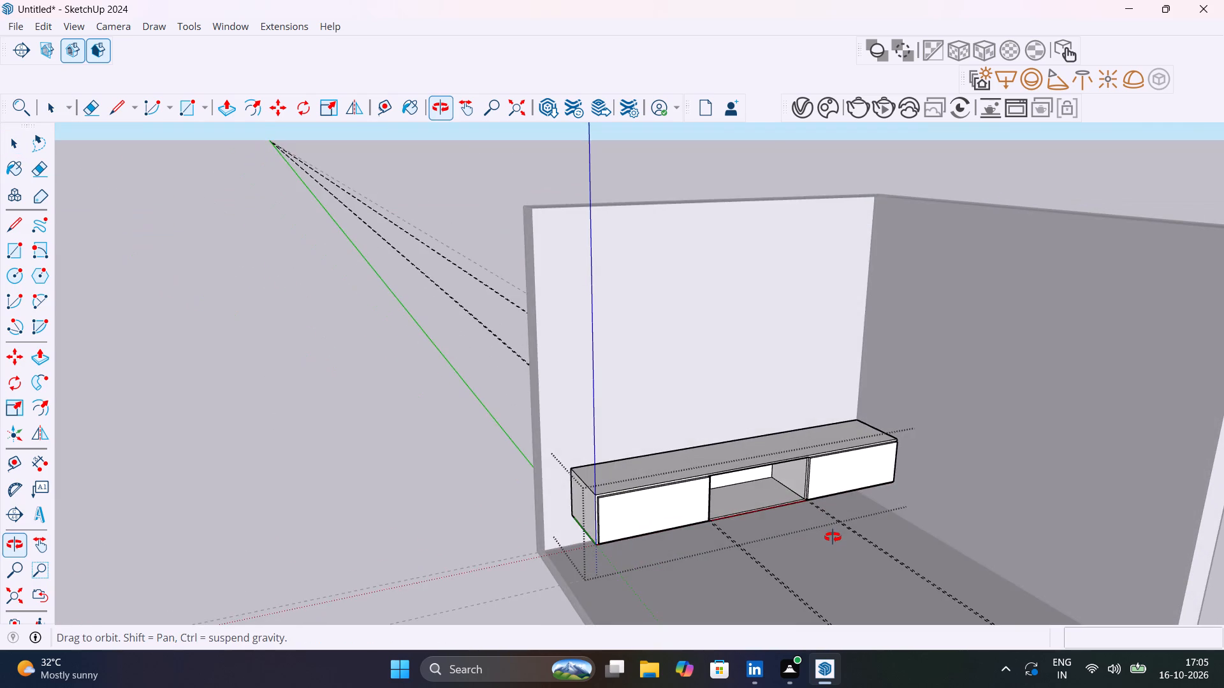
middle_click_drag(833, 537, 713, 495, "shift")
scroll(713, 495, "up", 6)
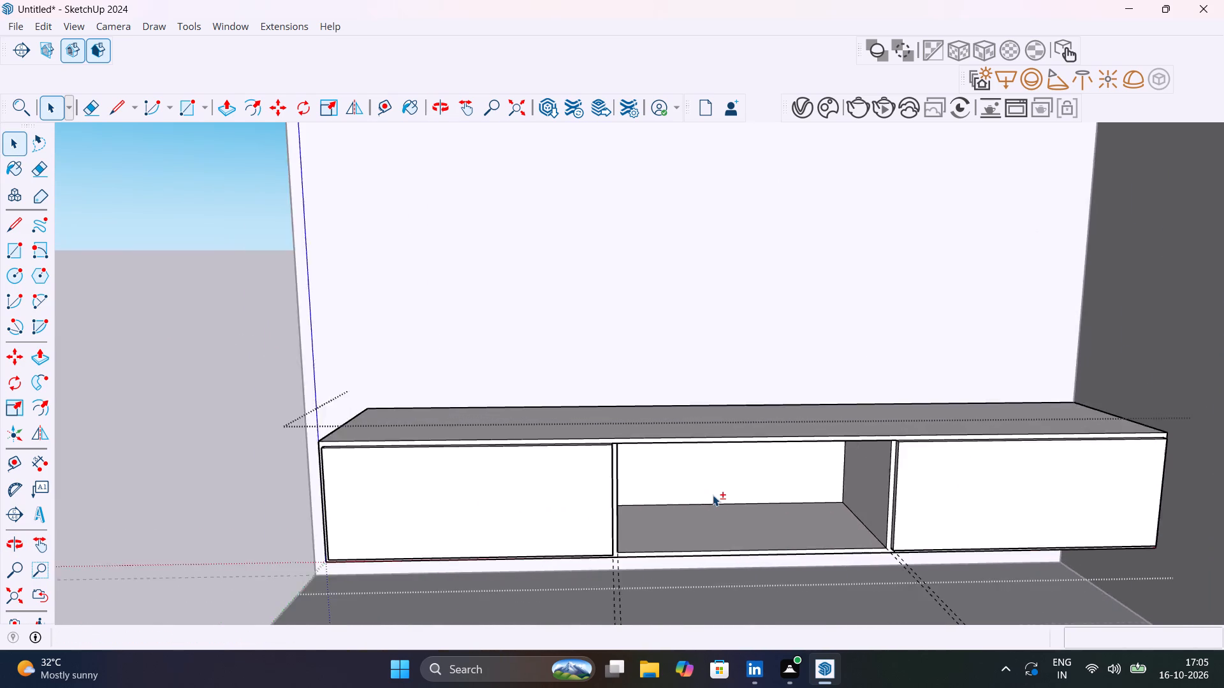
scroll(713, 495, "up", 6)
key("r")
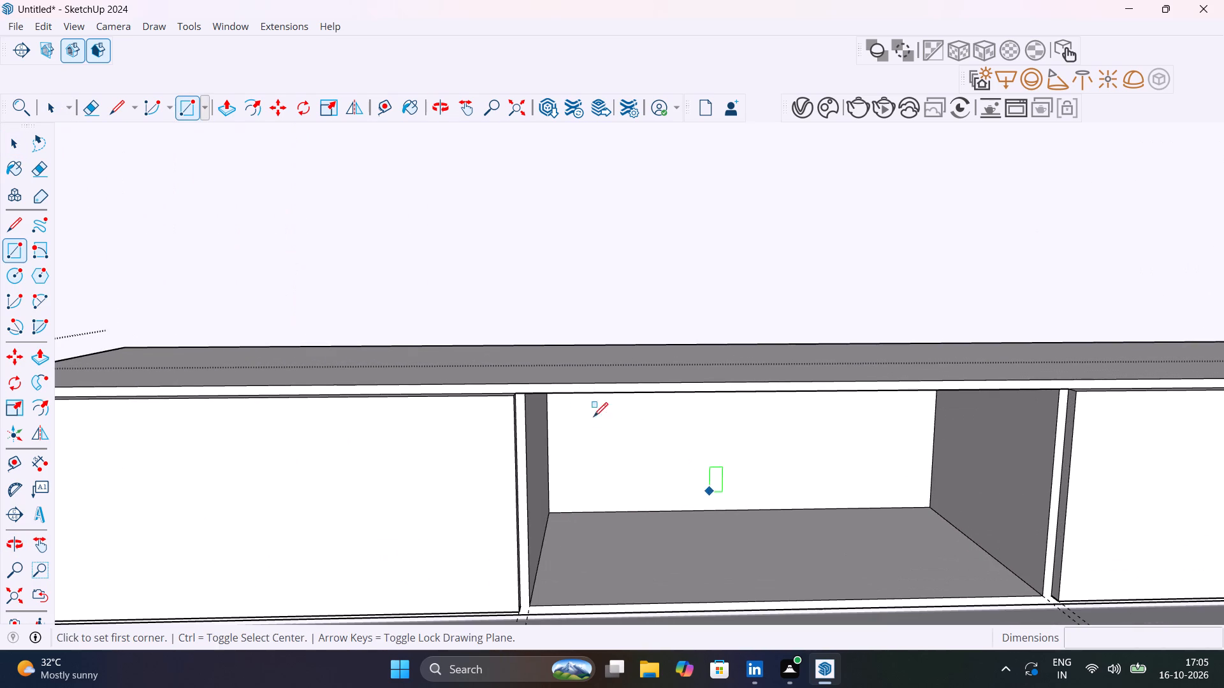
left_click(521, 394)
scroll(734, 566, "down", 5)
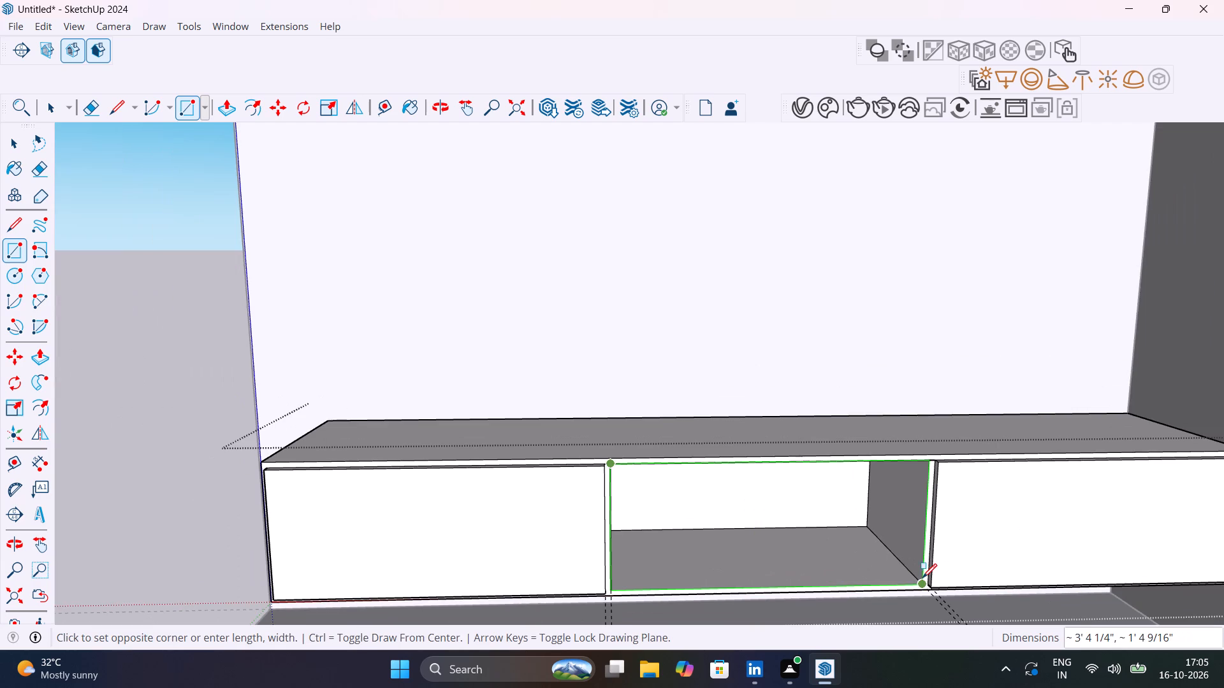
scroll(925, 578, "up", 9)
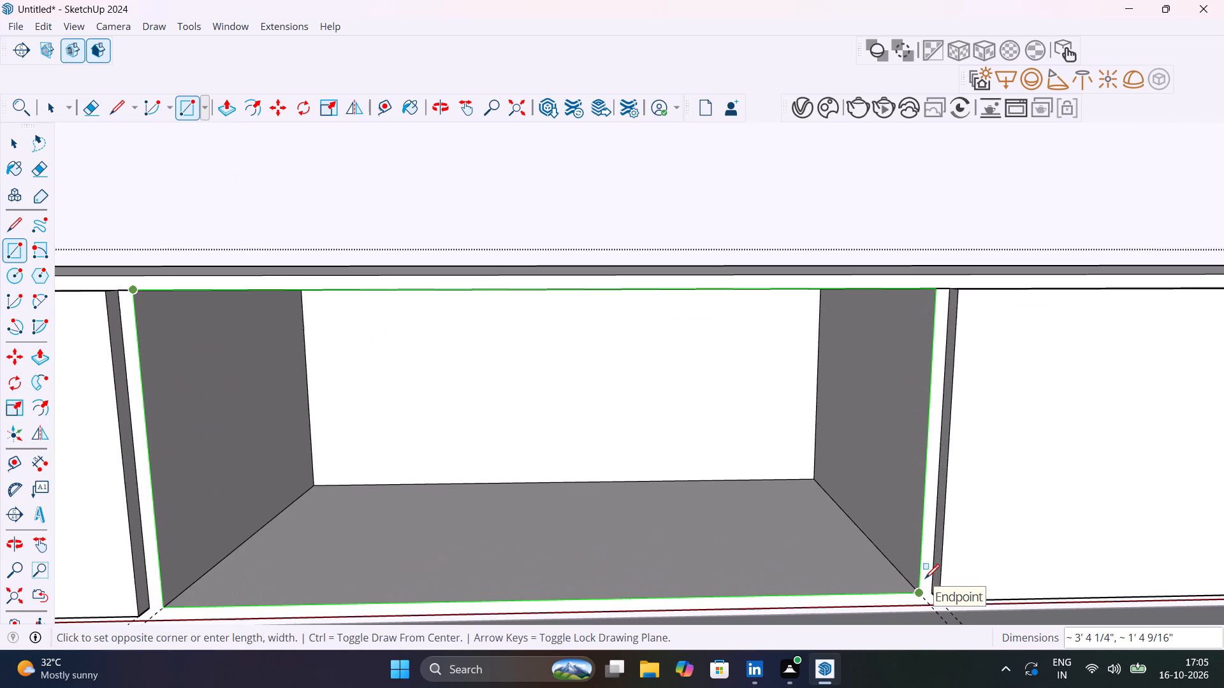
middle_click_drag(914, 576, 966, 527)
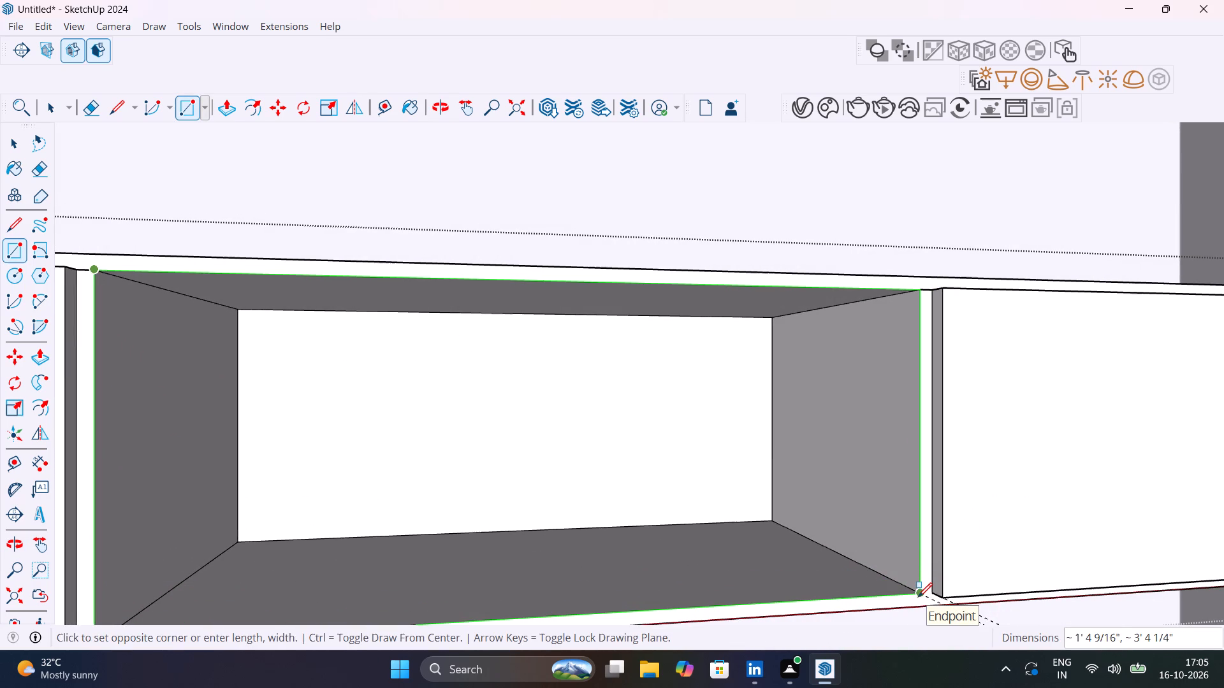
left_click(918, 597)
Paint the middle bay's front face with Translucent Glass Gray from the Glass and Mirrors materials, and leave the cabinet's editing context.
scroll(918, 597, "down", 4)
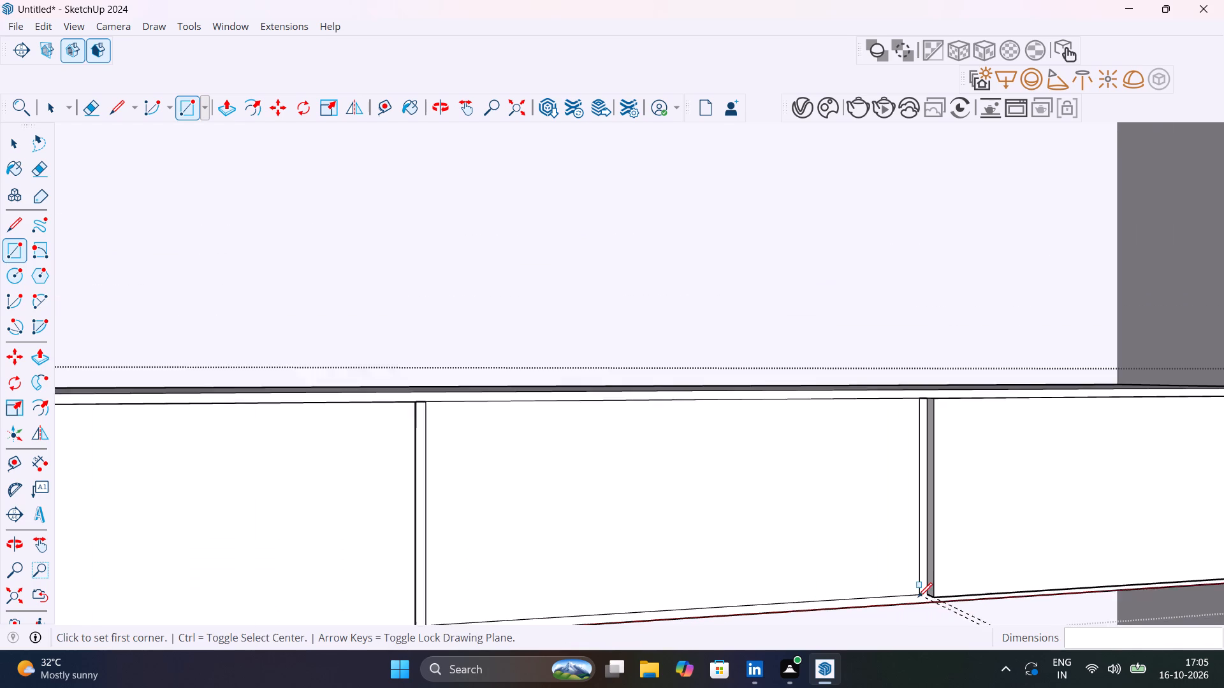
scroll(918, 597, "down", 5)
key("b")
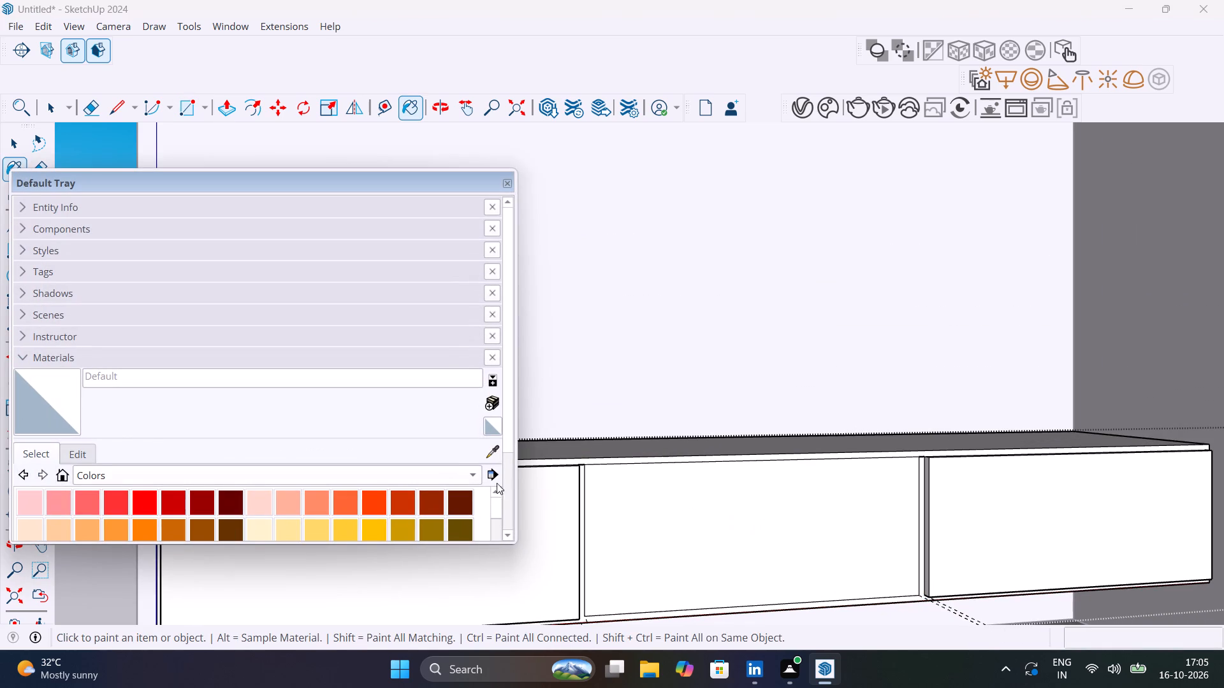
left_click(469, 475)
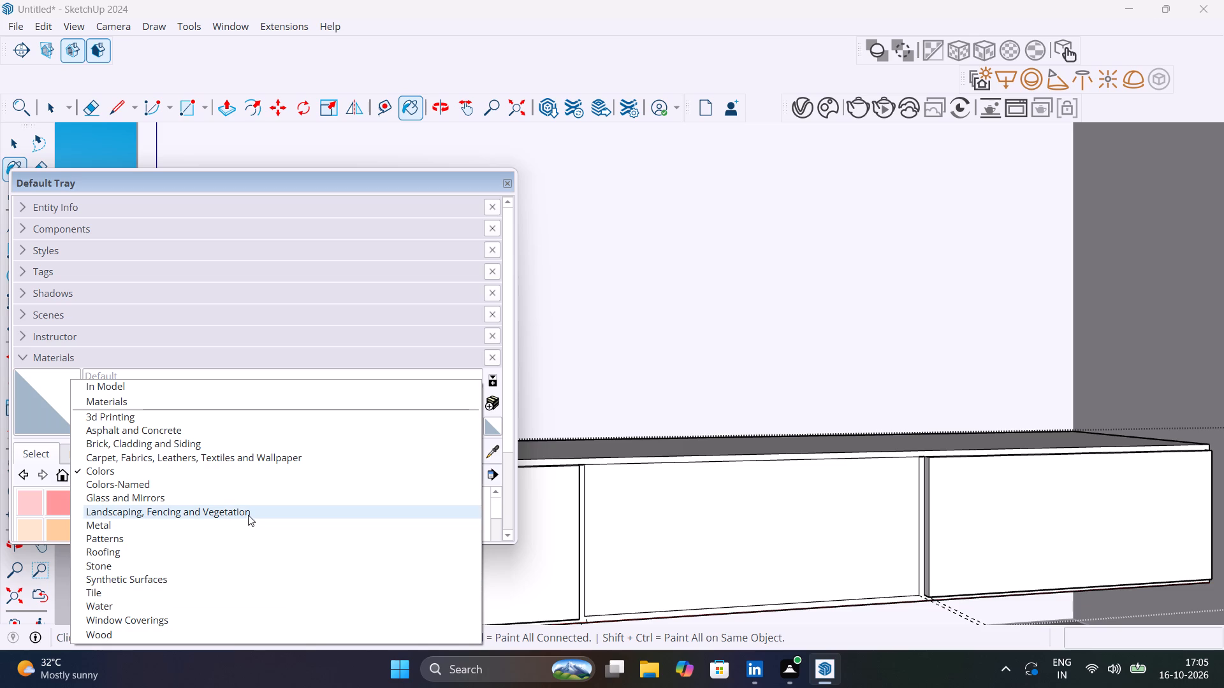
left_click(253, 499)
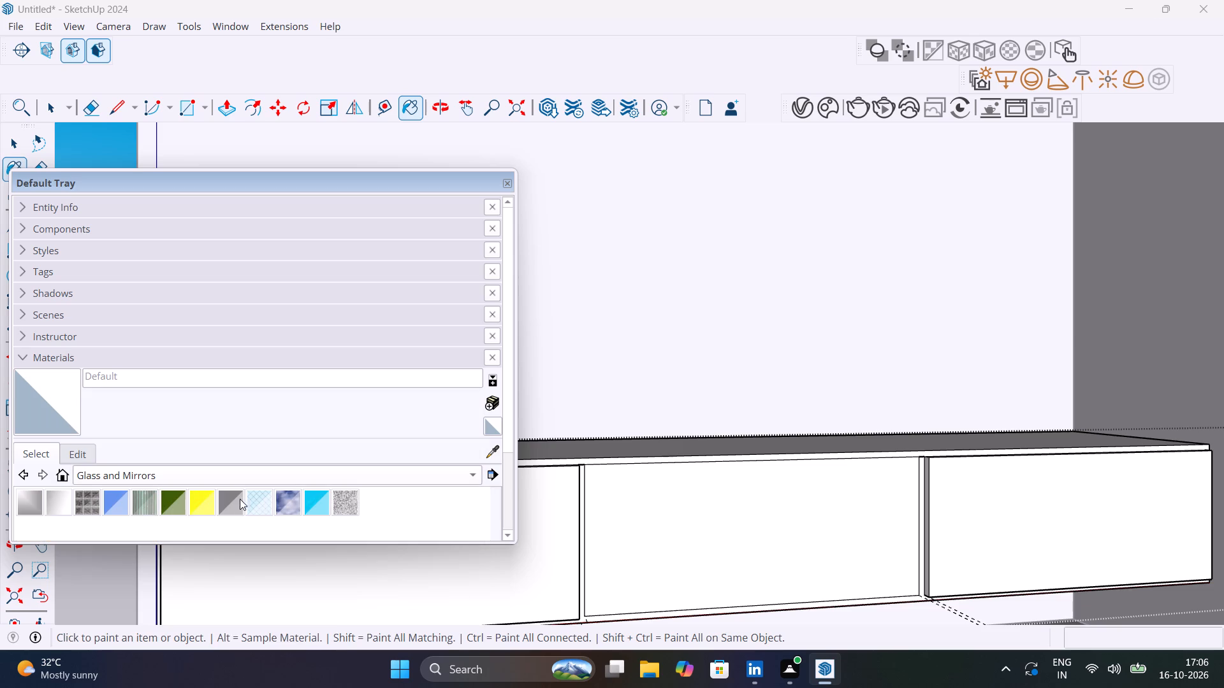
left_click(229, 501)
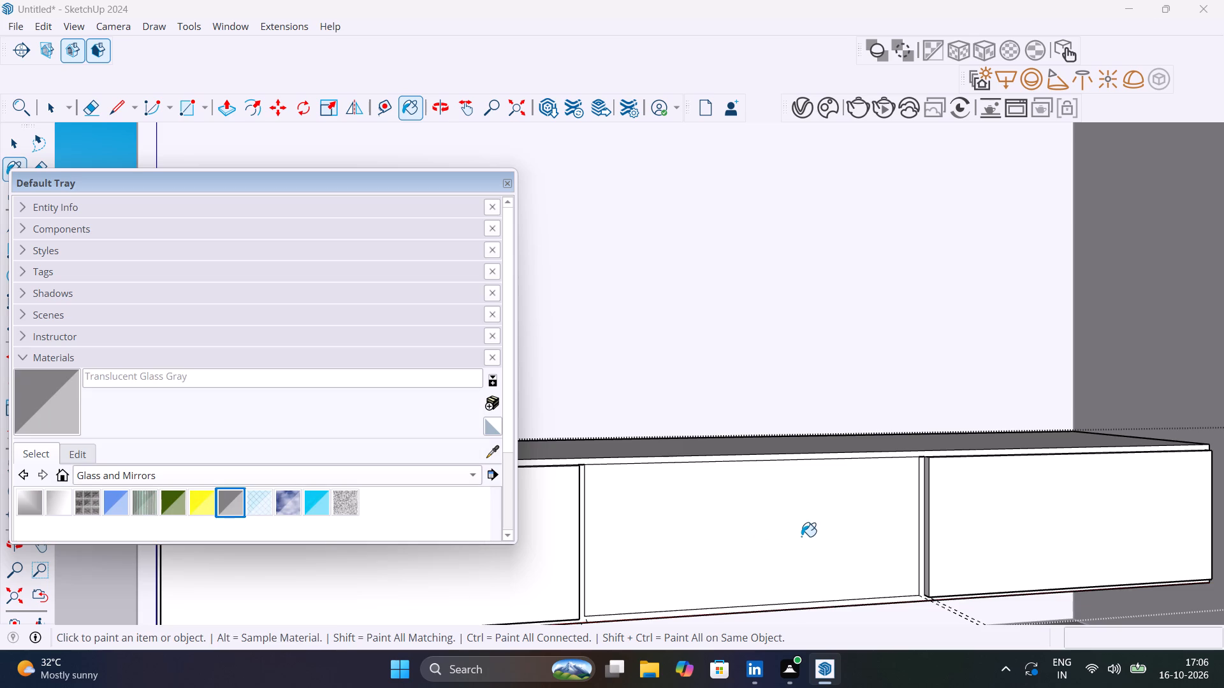
left_click(801, 536)
scroll(805, 544, "down", 7)
key("space")
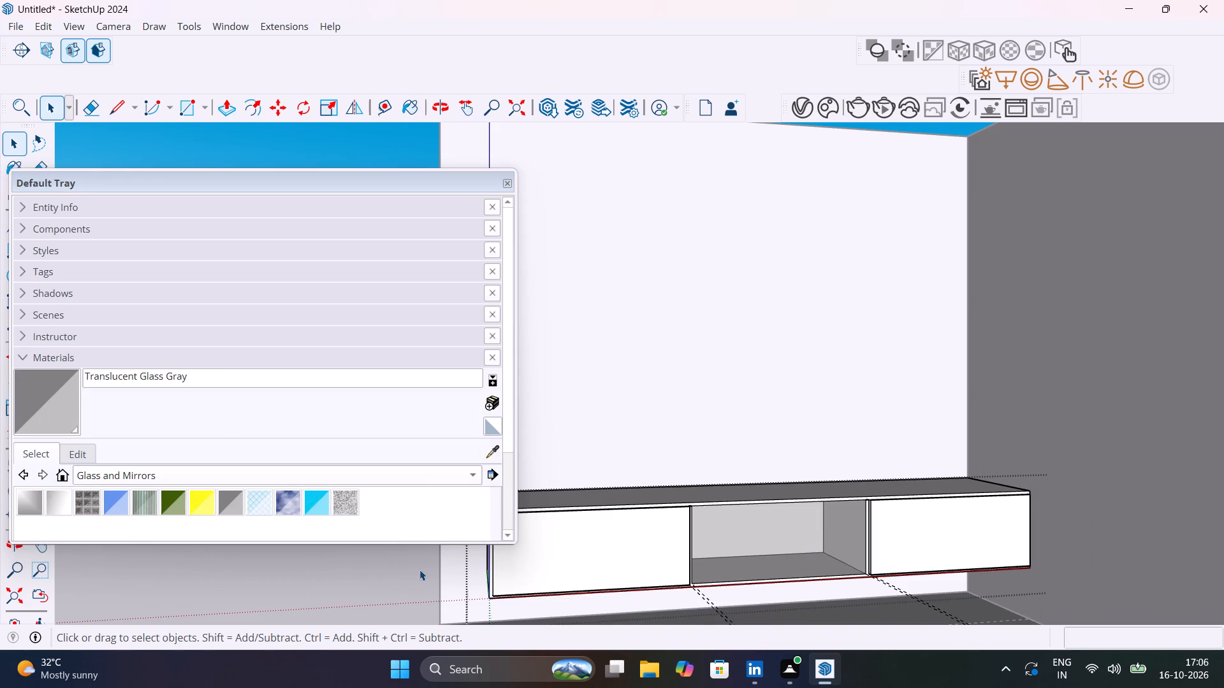
left_click(419, 570)
left_click(506, 185)
Examine the cabinet's doors and glass front against the room's walls from several angles.
scroll(490, 455, "down", 6)
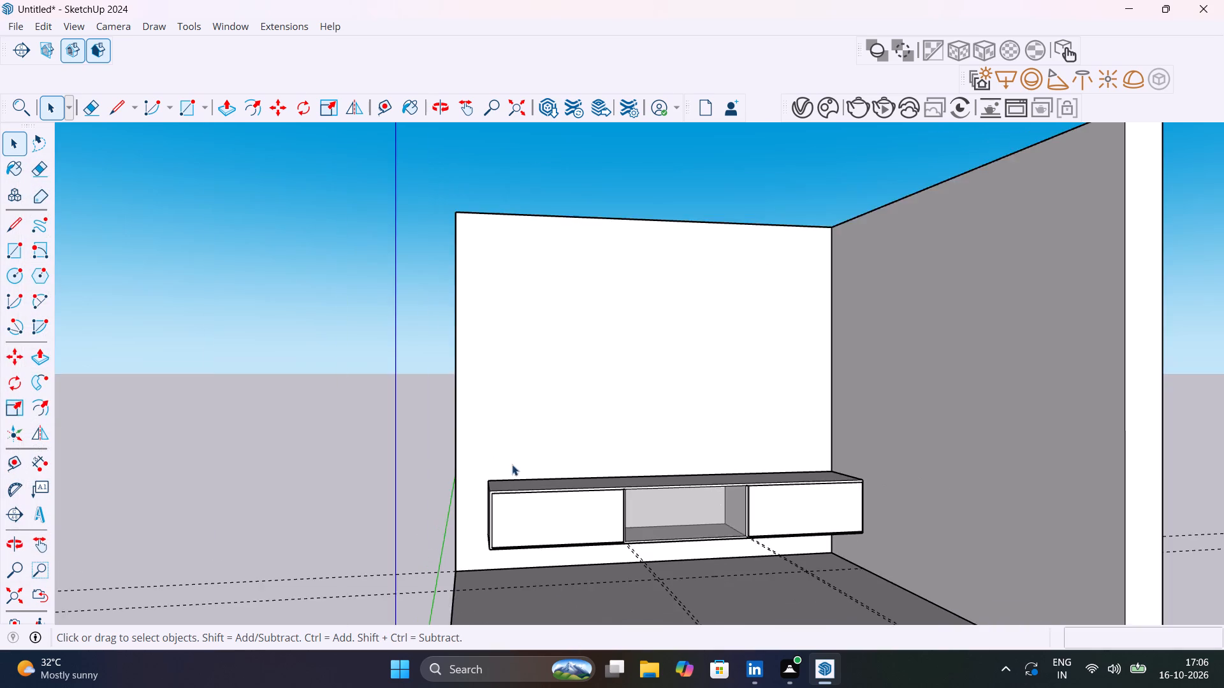
middle_click_drag(617, 495, 645, 544)
scroll(617, 495, "down", 1)
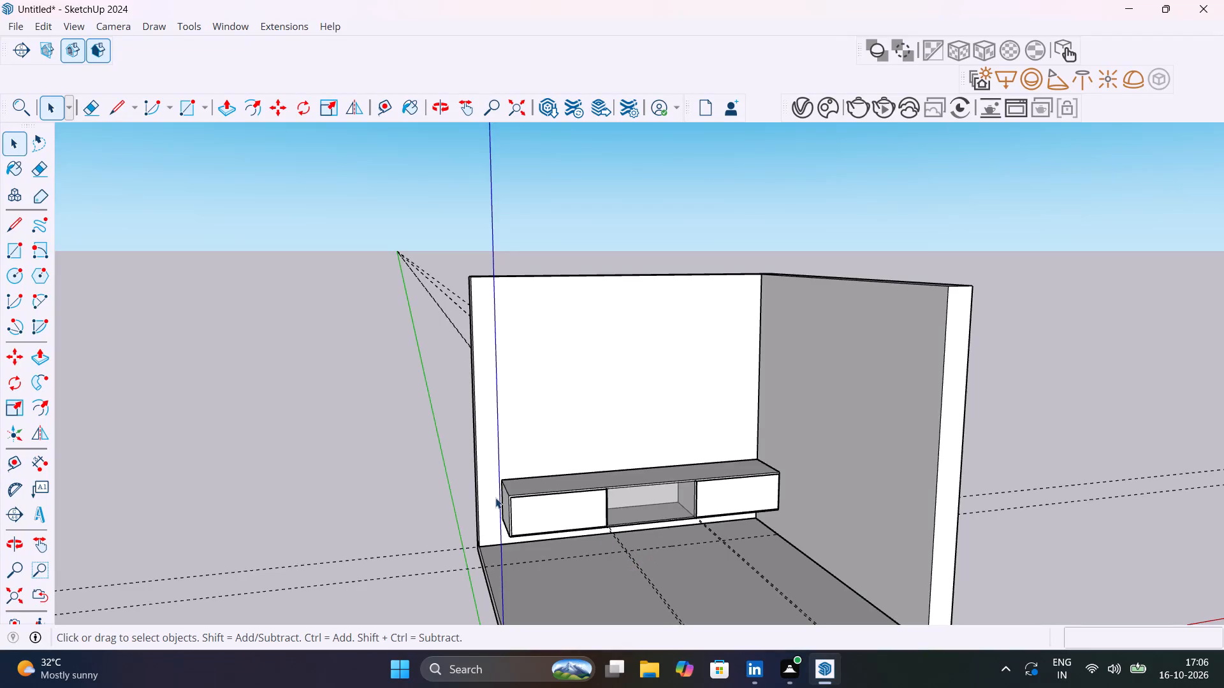
scroll(511, 494, "up", 6)
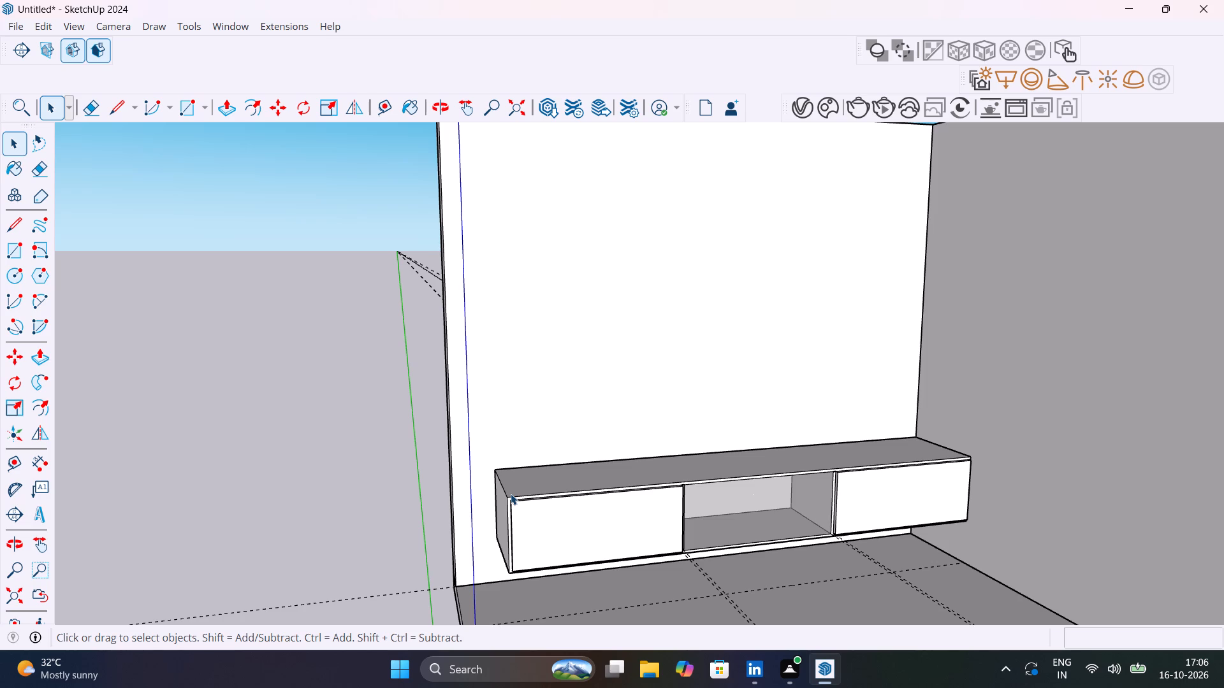
scroll(720, 472, "down", 5)
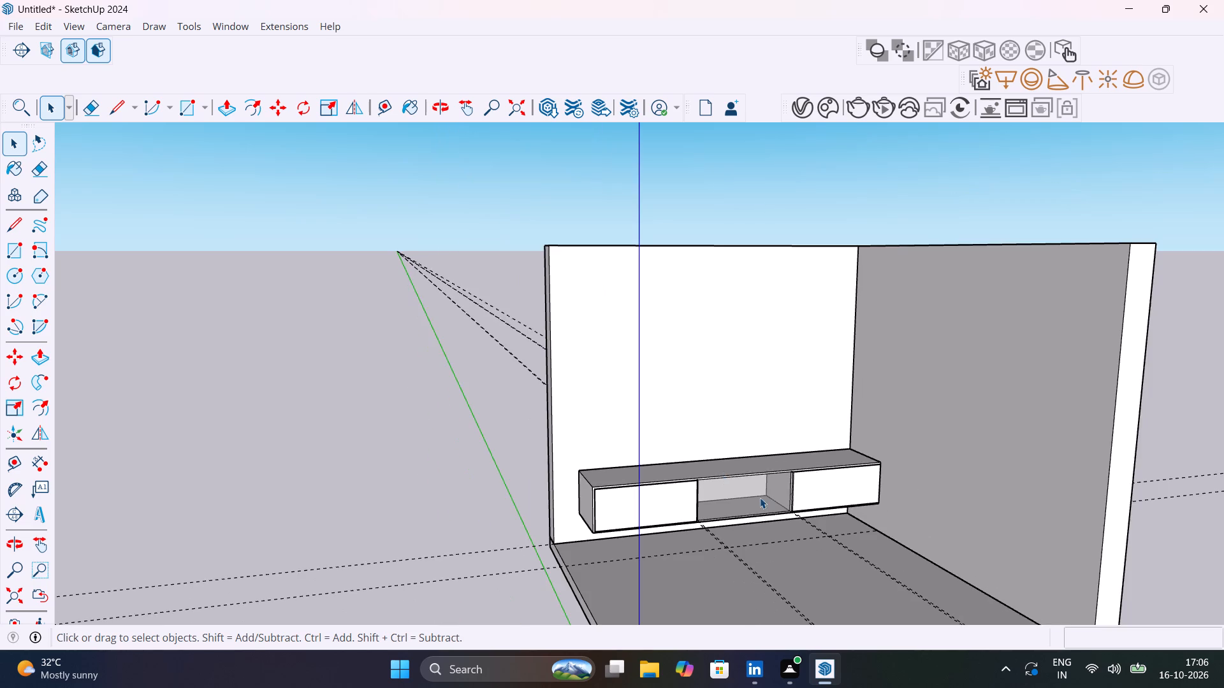
middle_click_drag(745, 493, 648, 678)
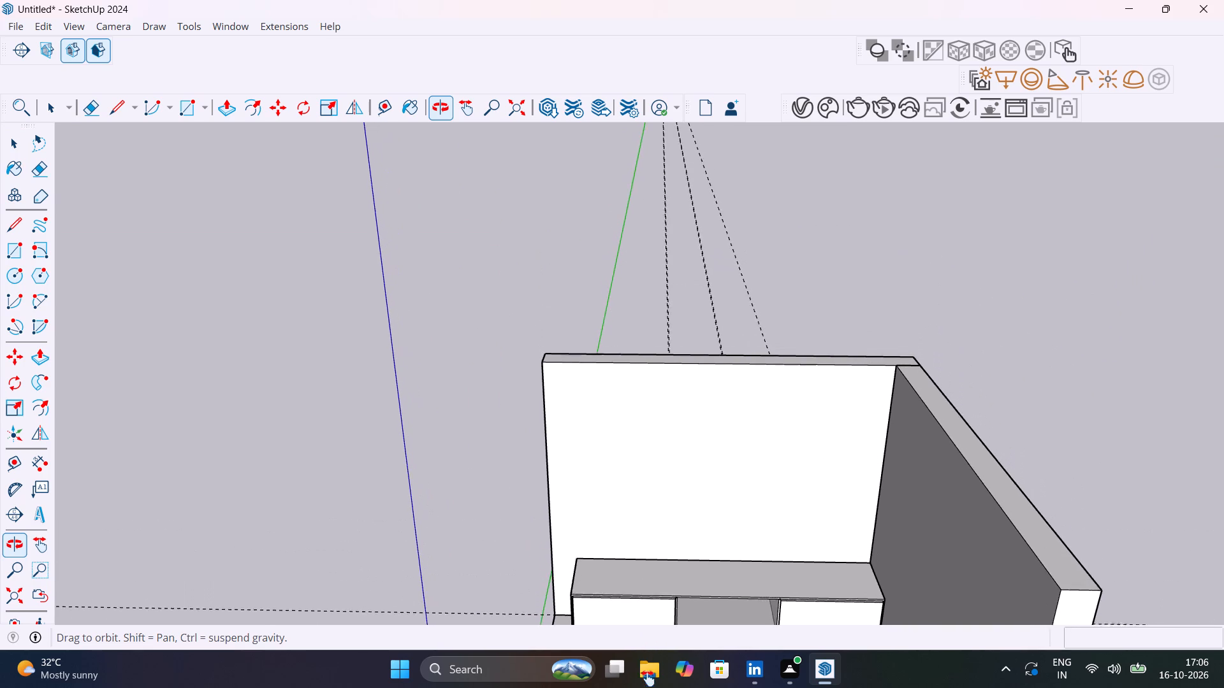
middle_click_drag(648, 678, 720, 645)
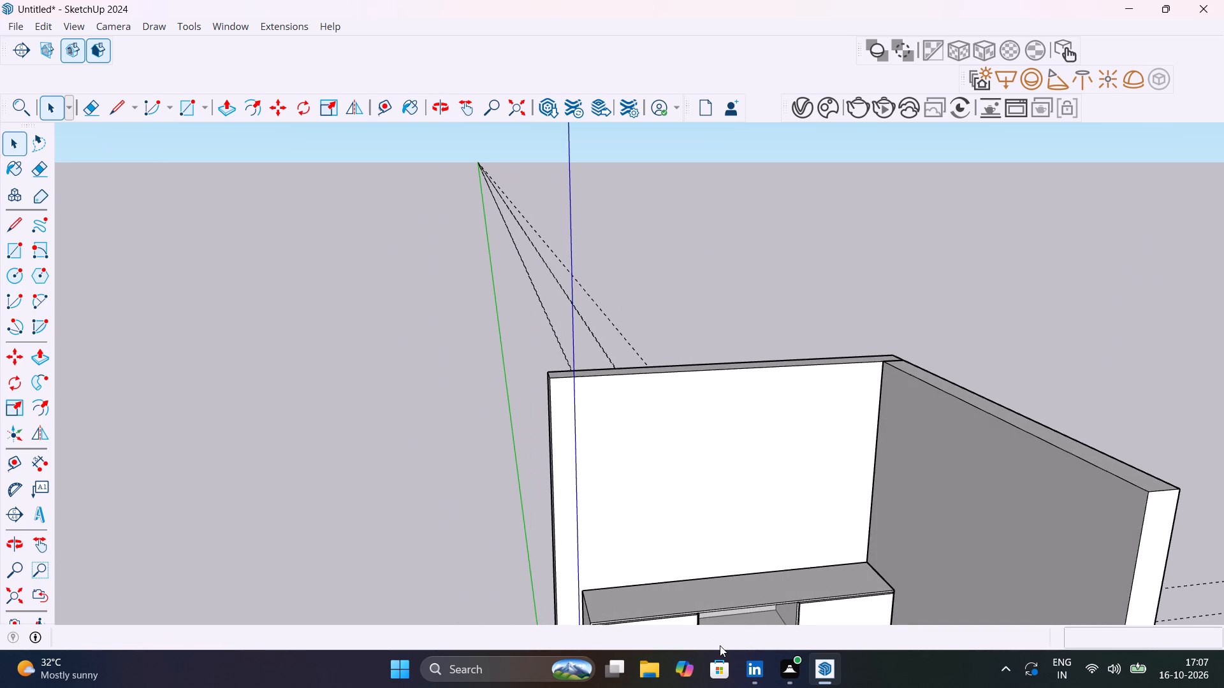
middle_click_drag(708, 585, 685, 465, "shift")
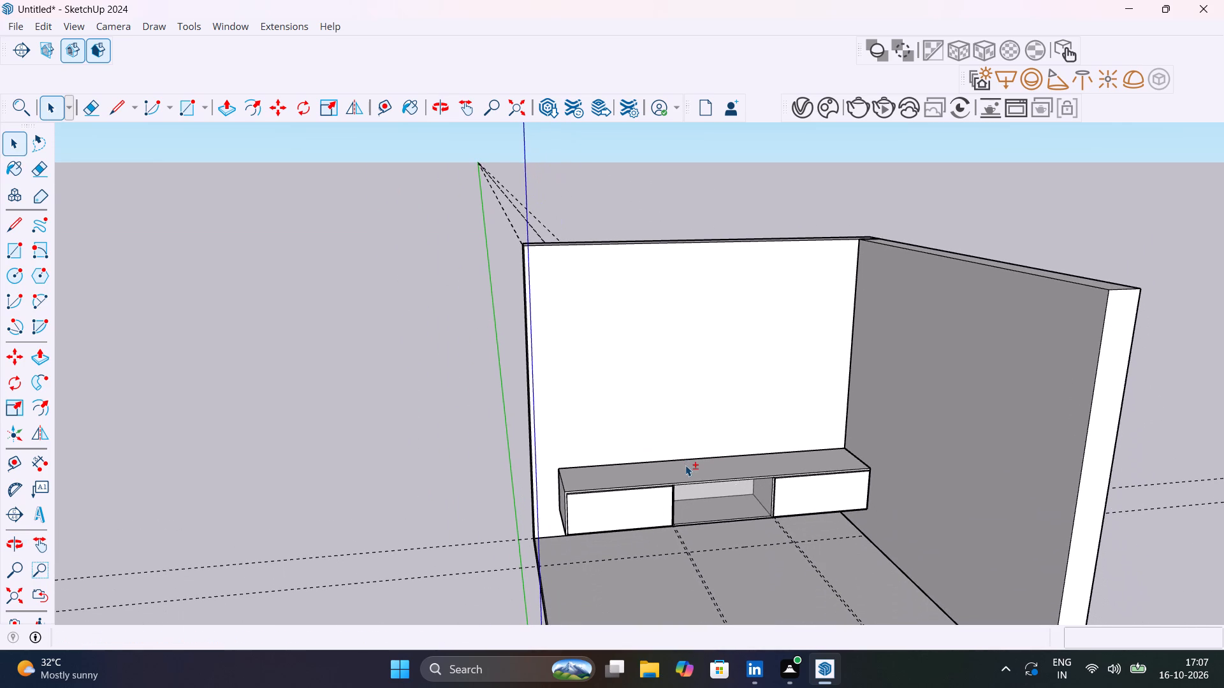
scroll(609, 527, "up", 10)
middle_click_drag(665, 527, 828, 433)
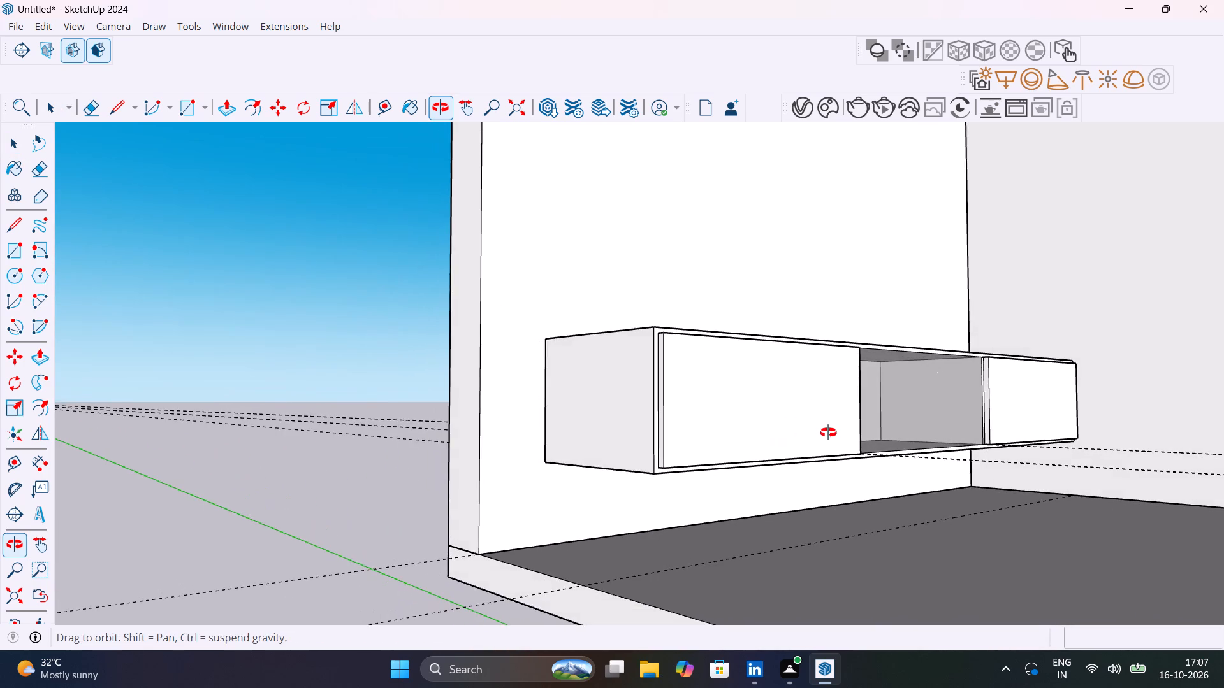
middle_click_drag(828, 433, 741, 456)
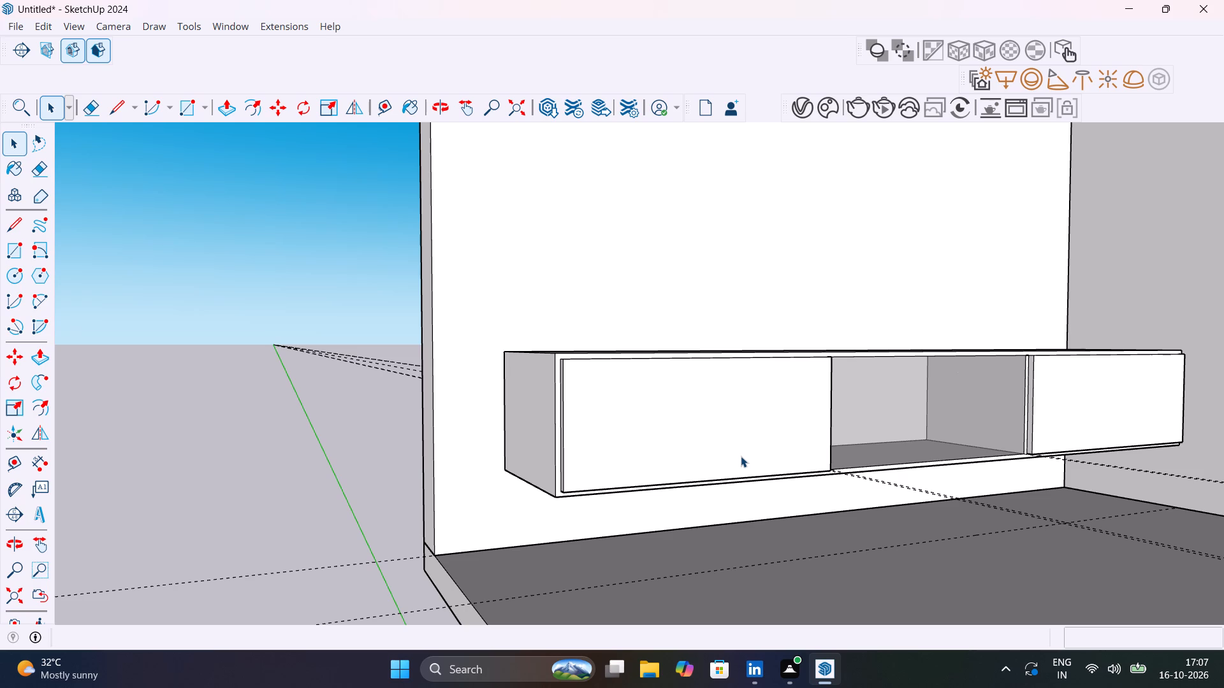
scroll(760, 527, "down", 5)
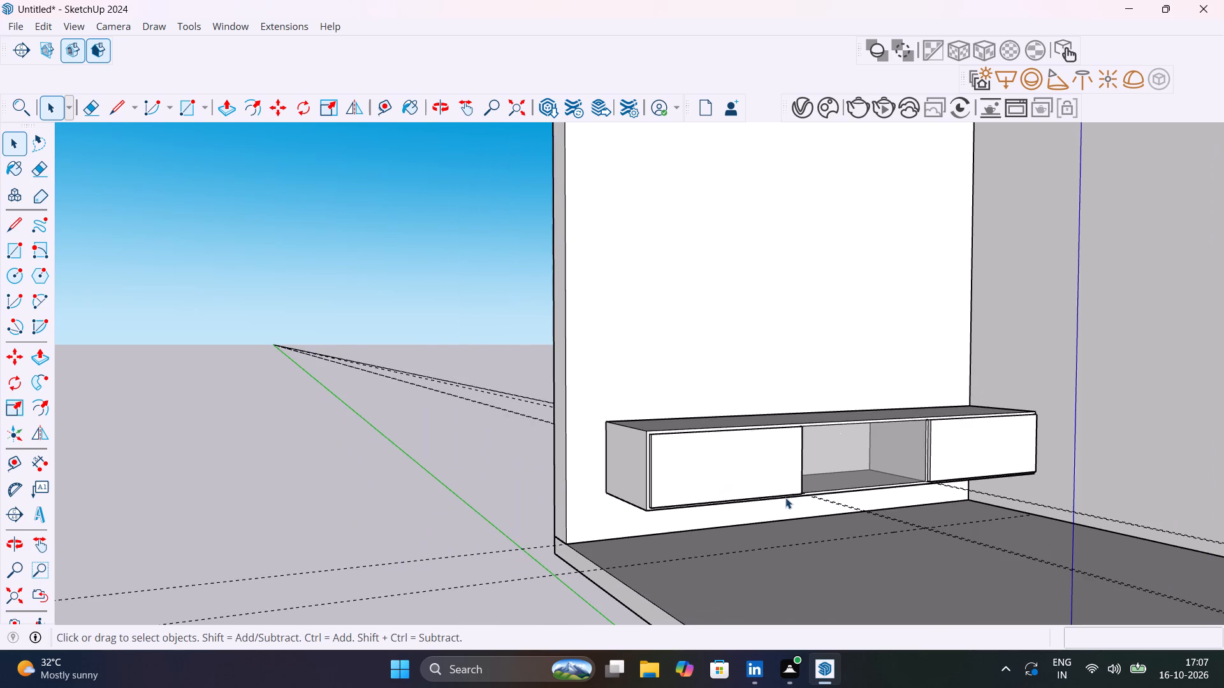
middle_click_drag(782, 496, 601, 582)
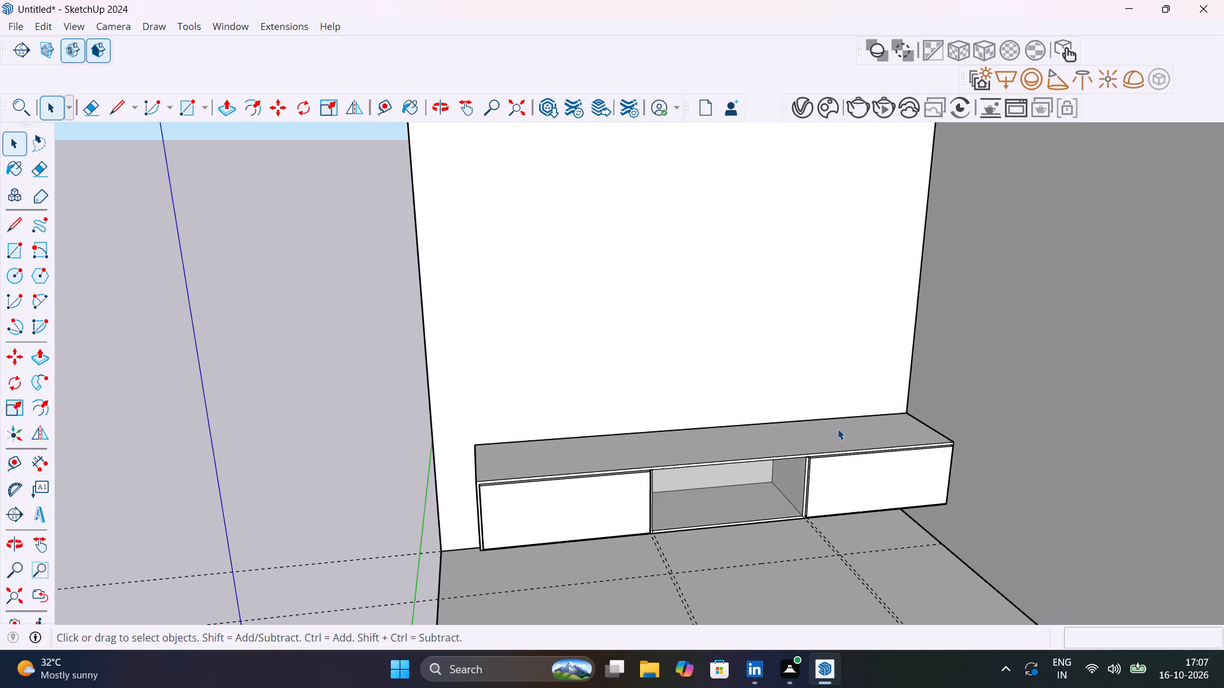
Place guides on the cabinet's top surface 1' in from its right and left ends.
scroll(903, 405, "up", 2)
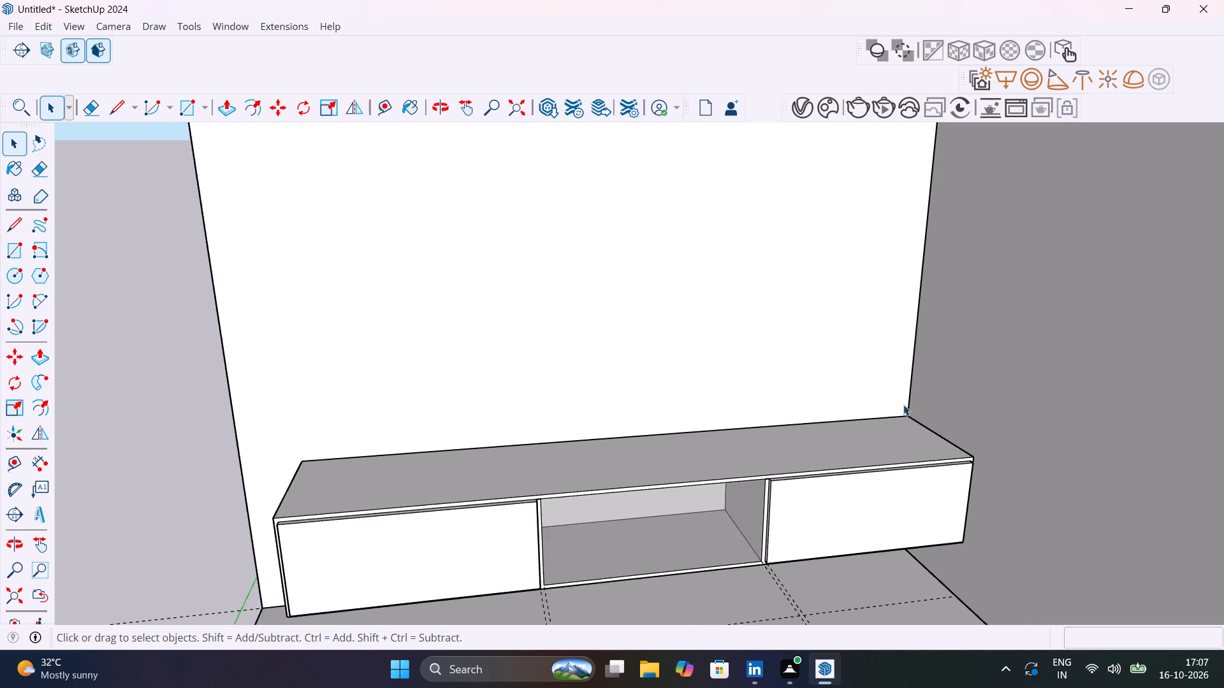
scroll(903, 405, "up", 7)
middle_click_drag(924, 441, 938, 520)
key("t")
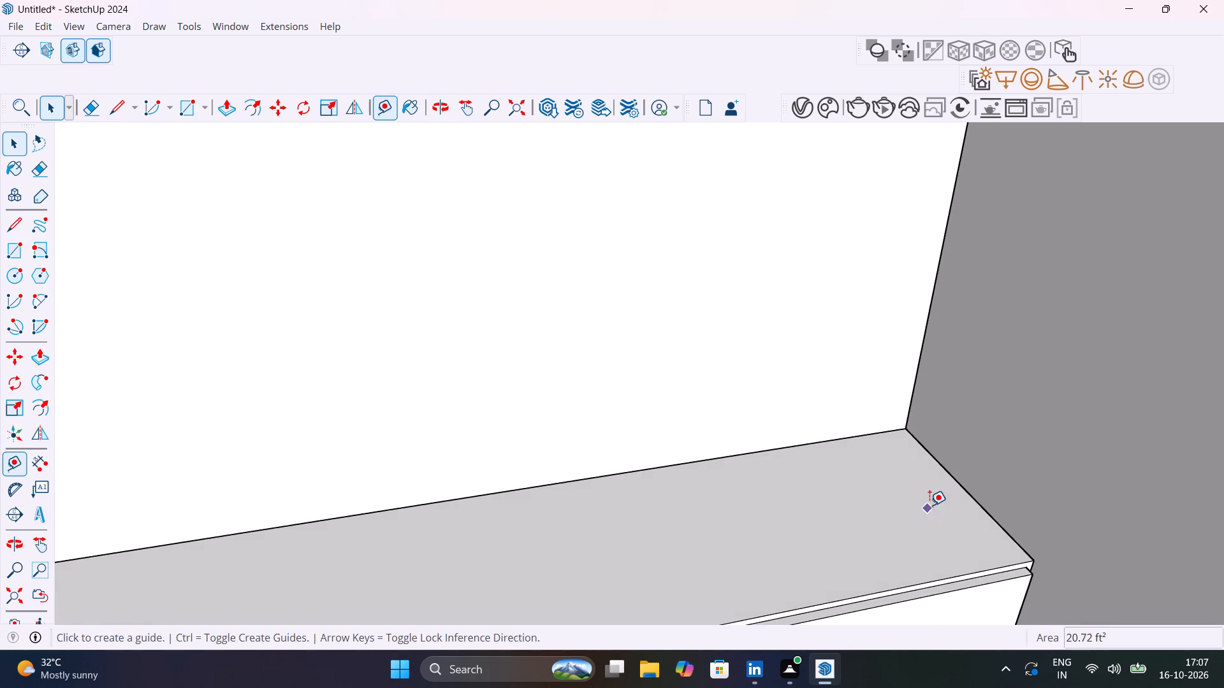
left_click(952, 473)
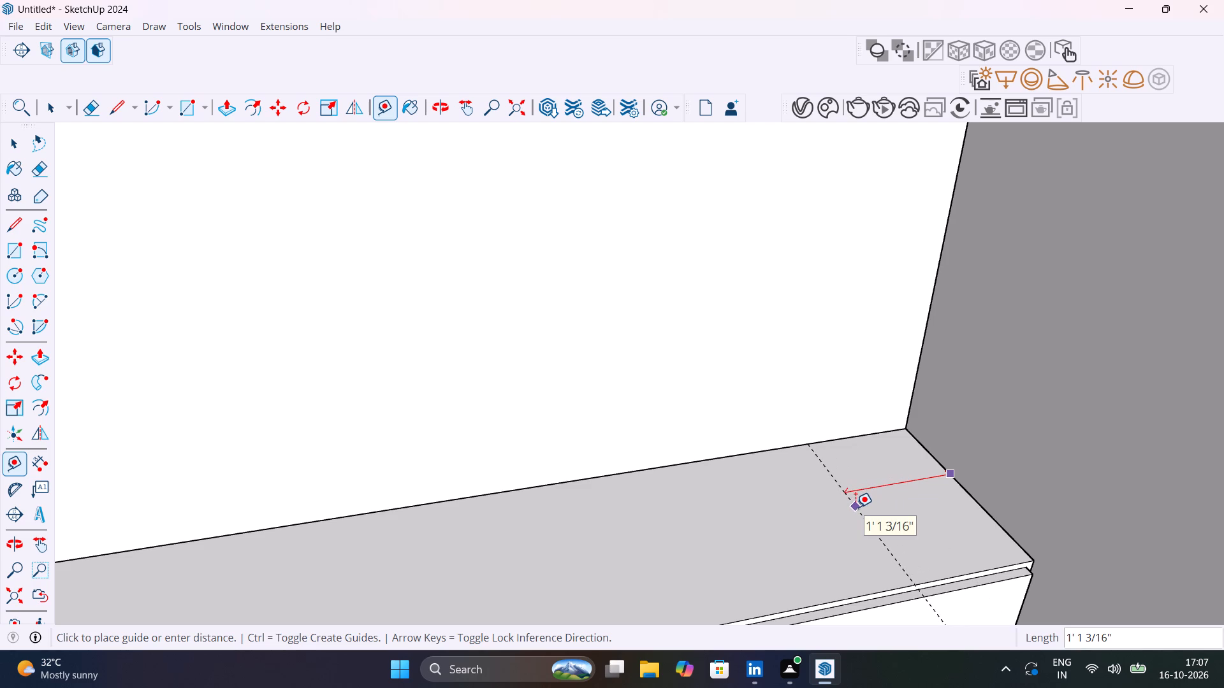
type("1'")
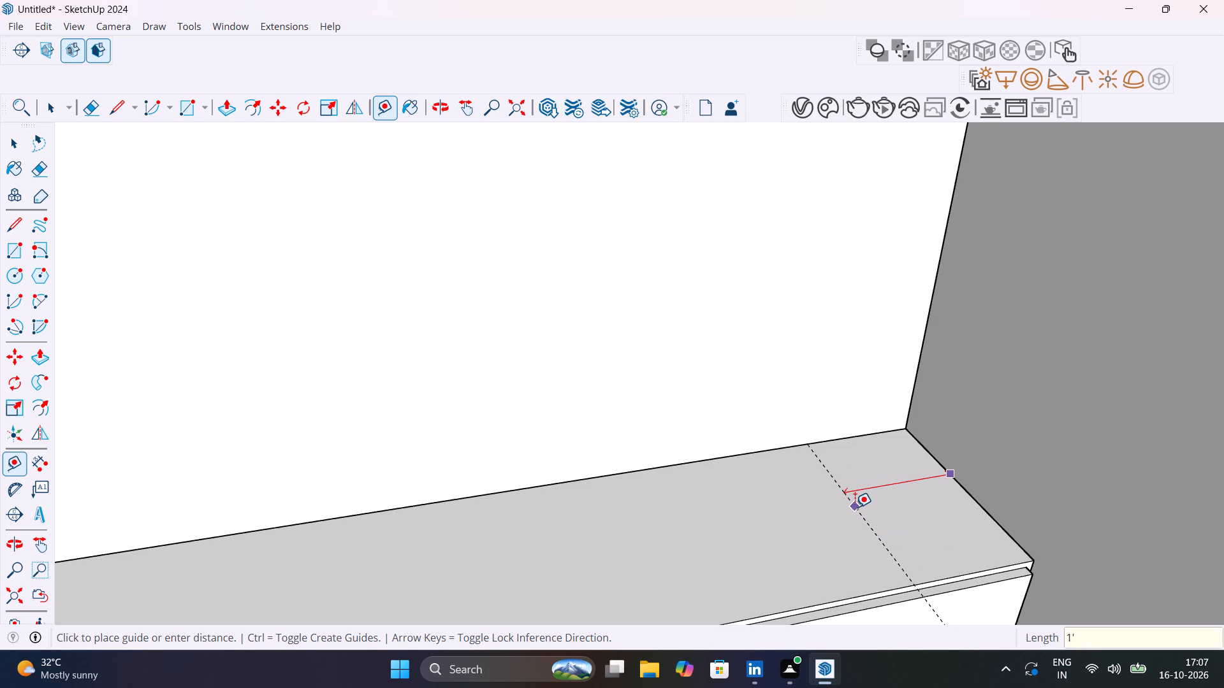
key("Return")
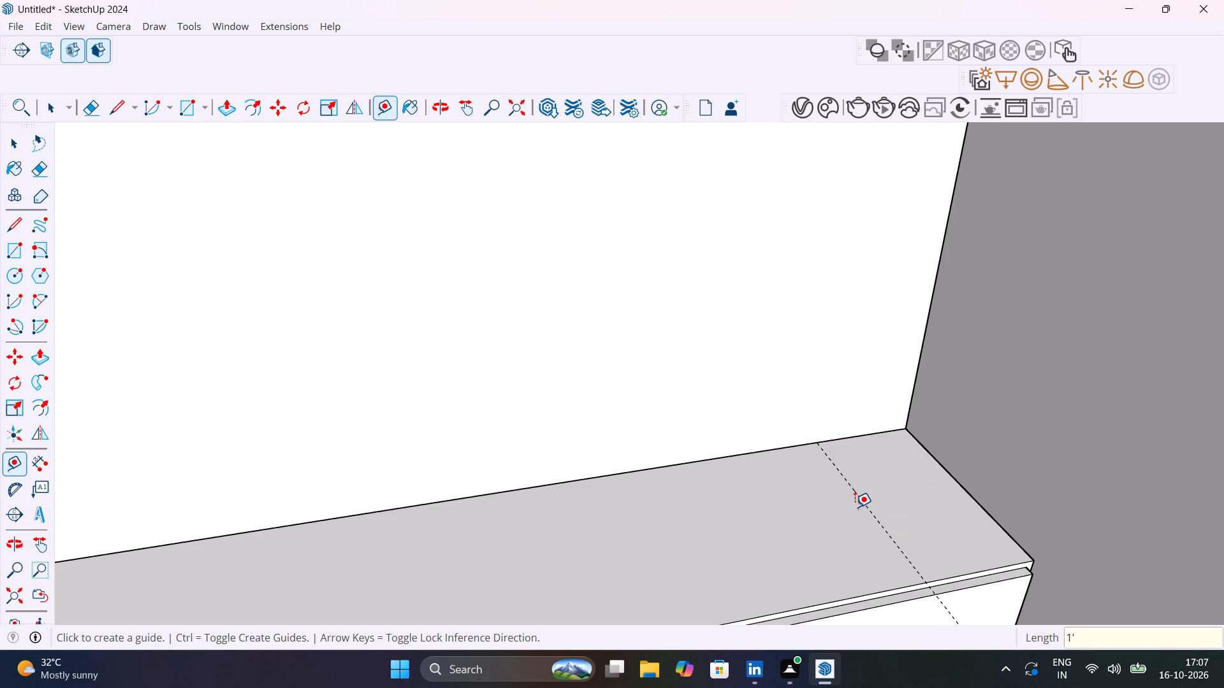
scroll(855, 507, "down", 12)
left_click(506, 559)
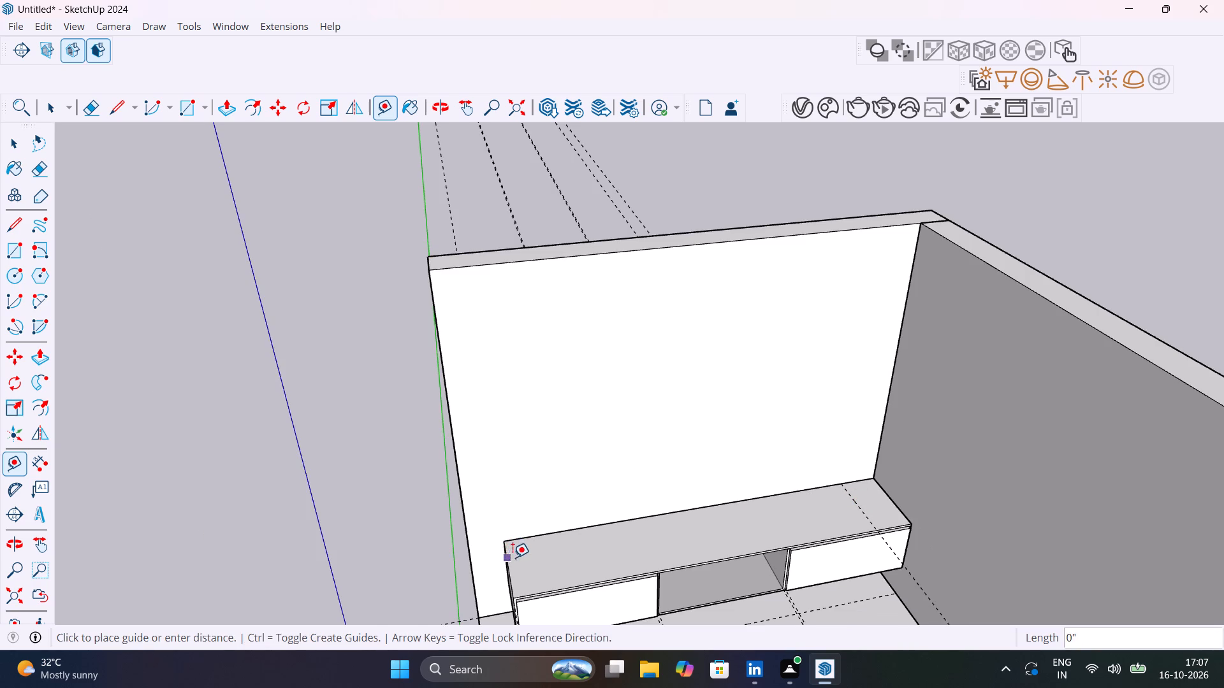
type("1'")
key("Return")
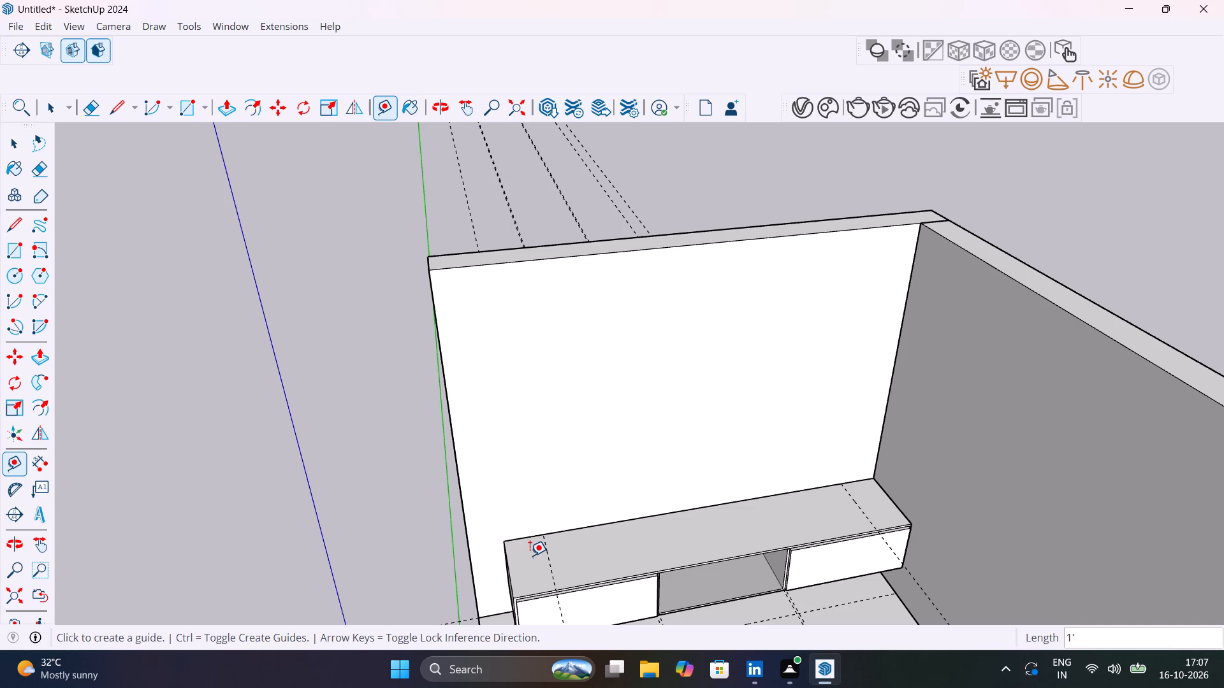
Place a guide on the cabinet's top parallel to the back edge, first trying 1' and settling on 1'6".
key("t")
left_click(738, 501)
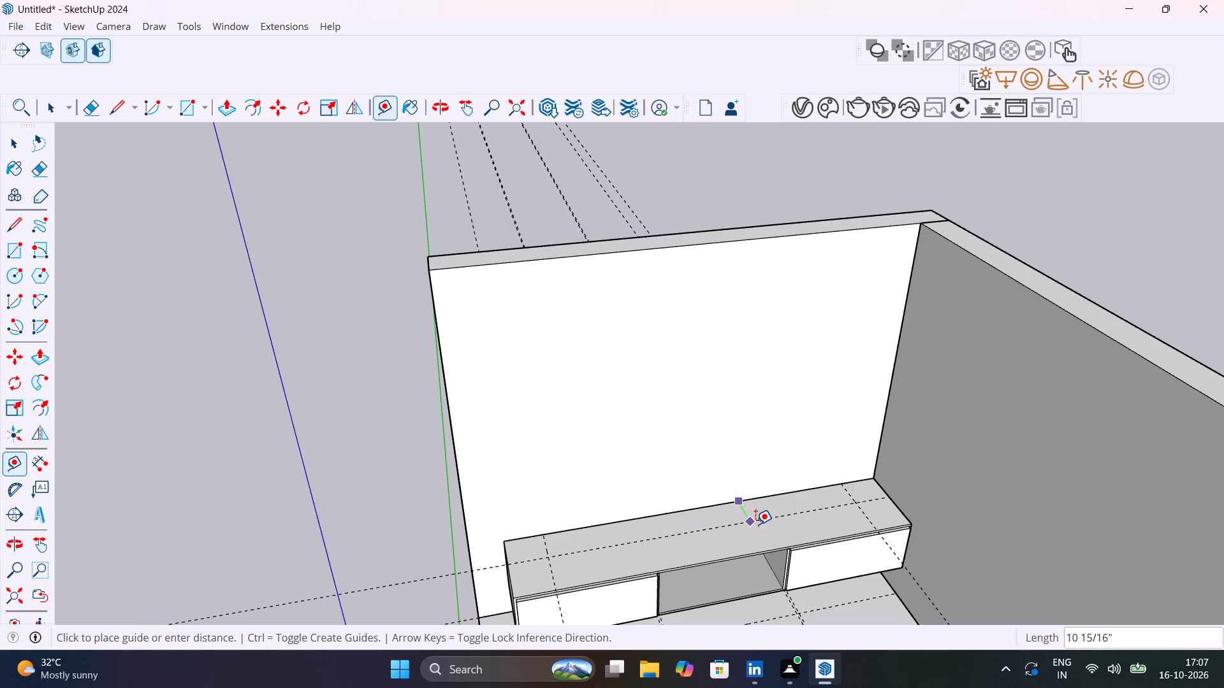
type("1'")
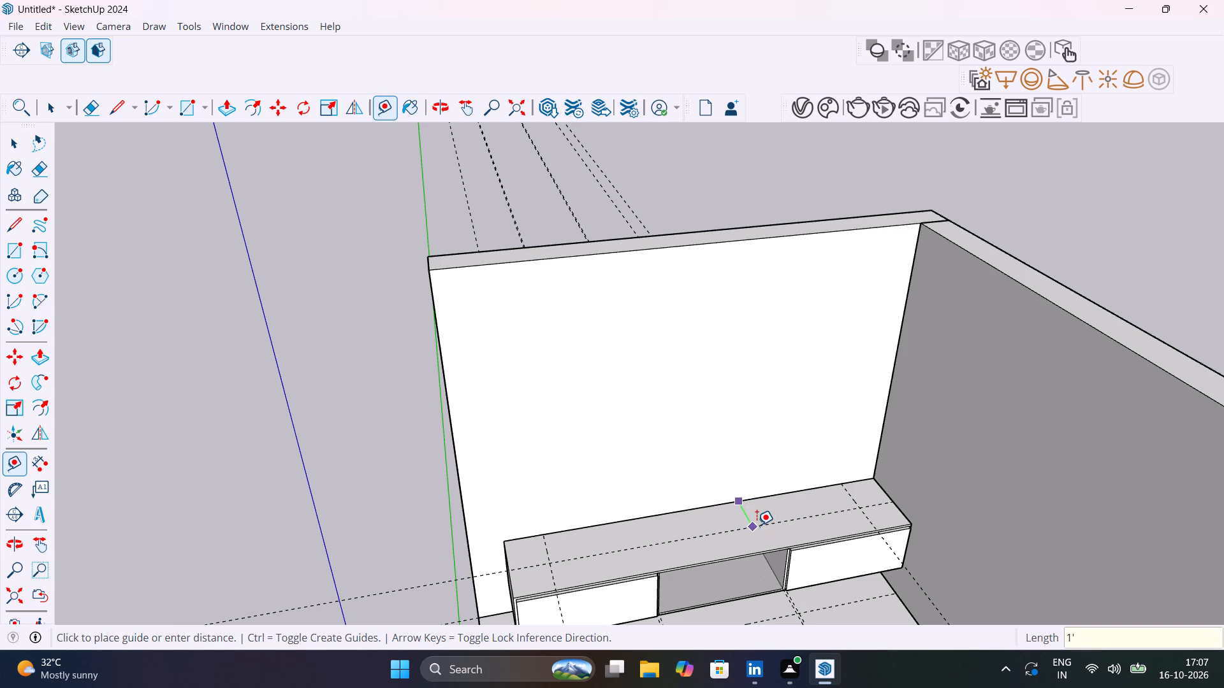
key("Return")
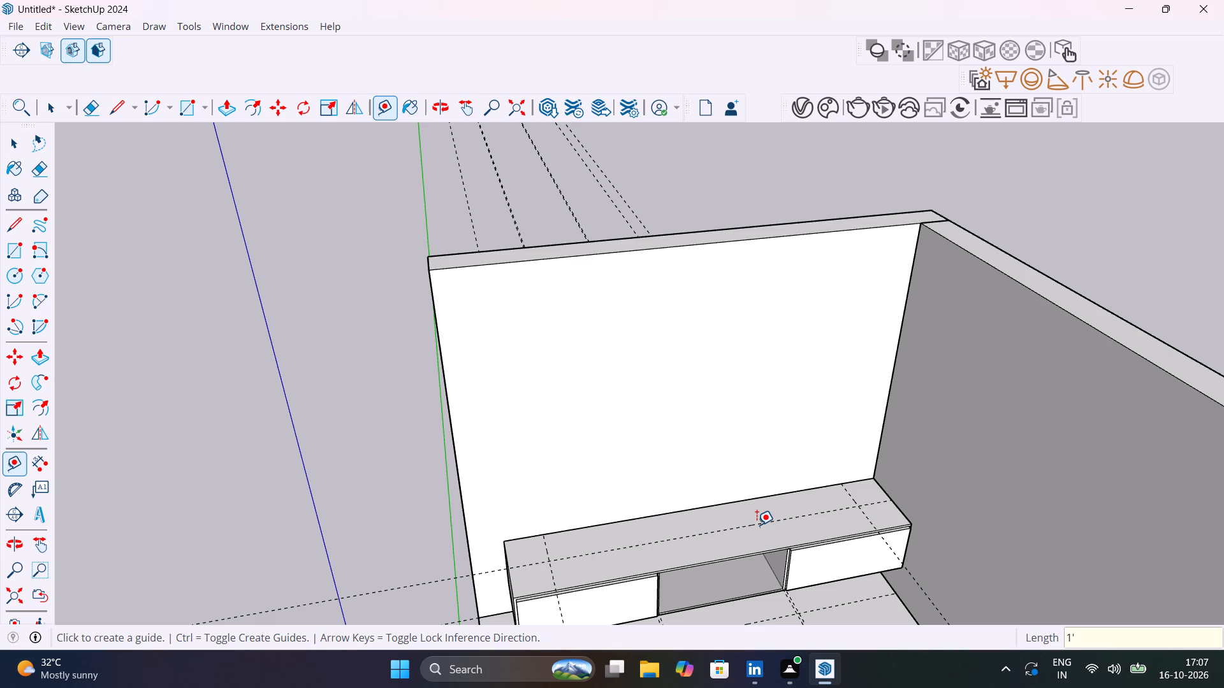
type("1'6\"")
key("Return")
key("space")
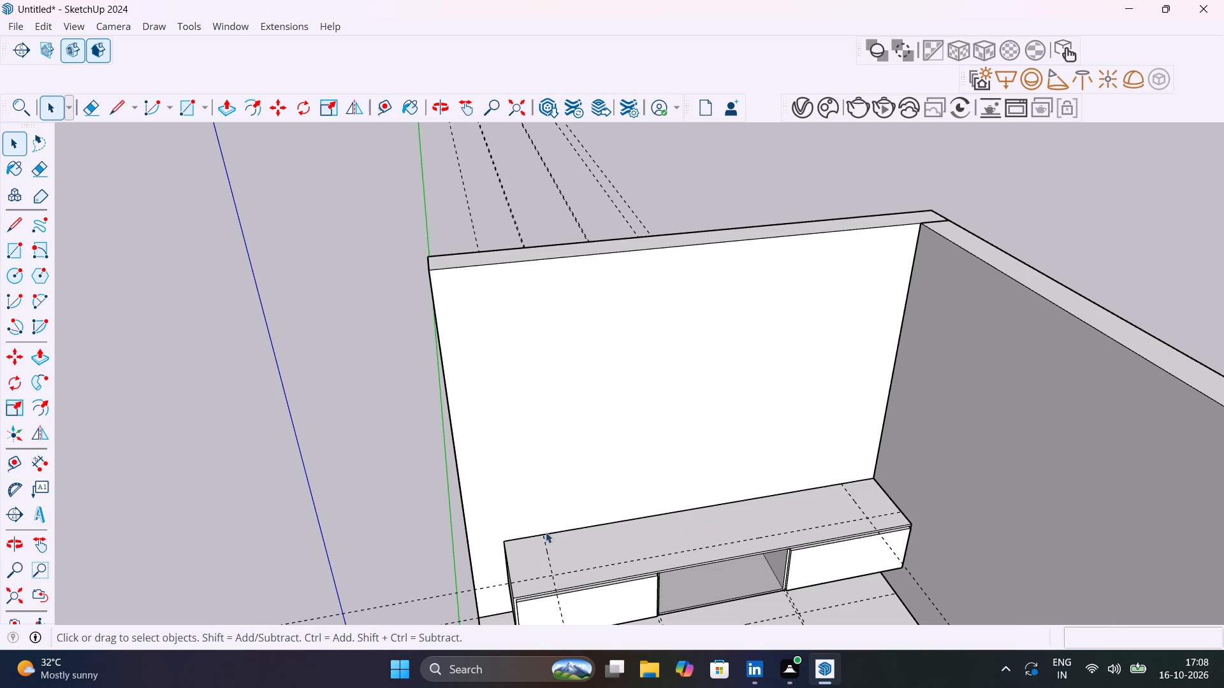
Draw a 1' by 1'6" rectangle from the cabinet top's back-left corner to the guide intersection.
scroll(520, 563, "up", 11)
key("r")
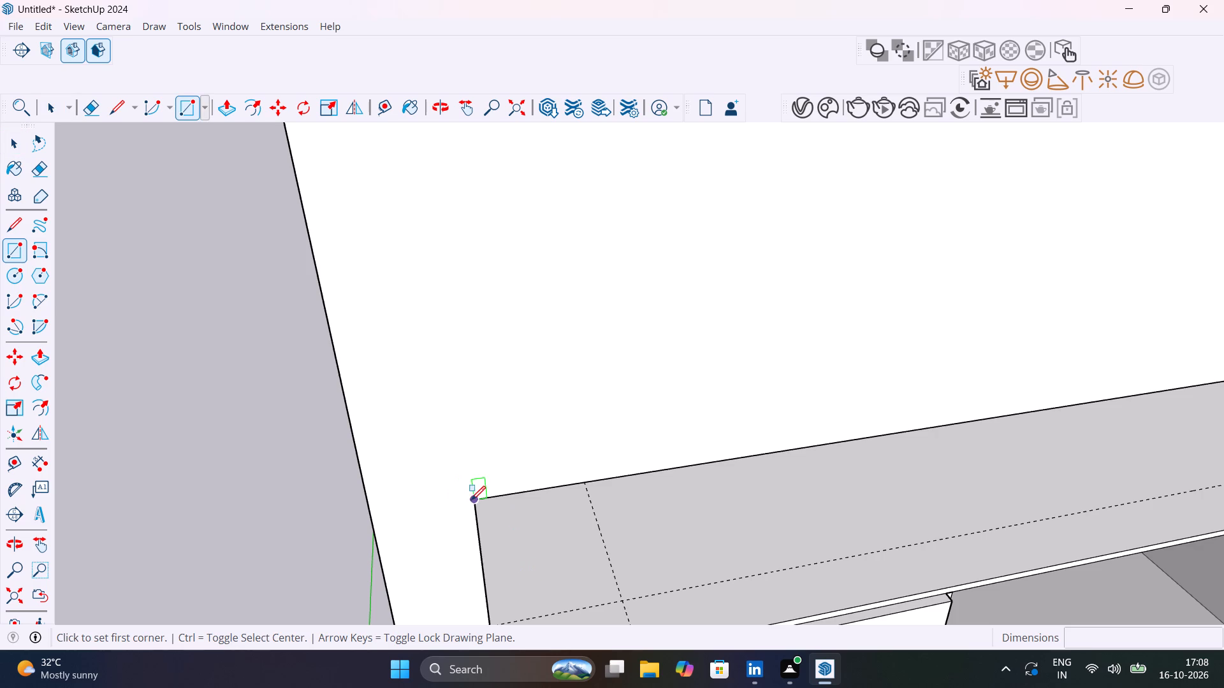
left_click(471, 500)
left_click(620, 599)
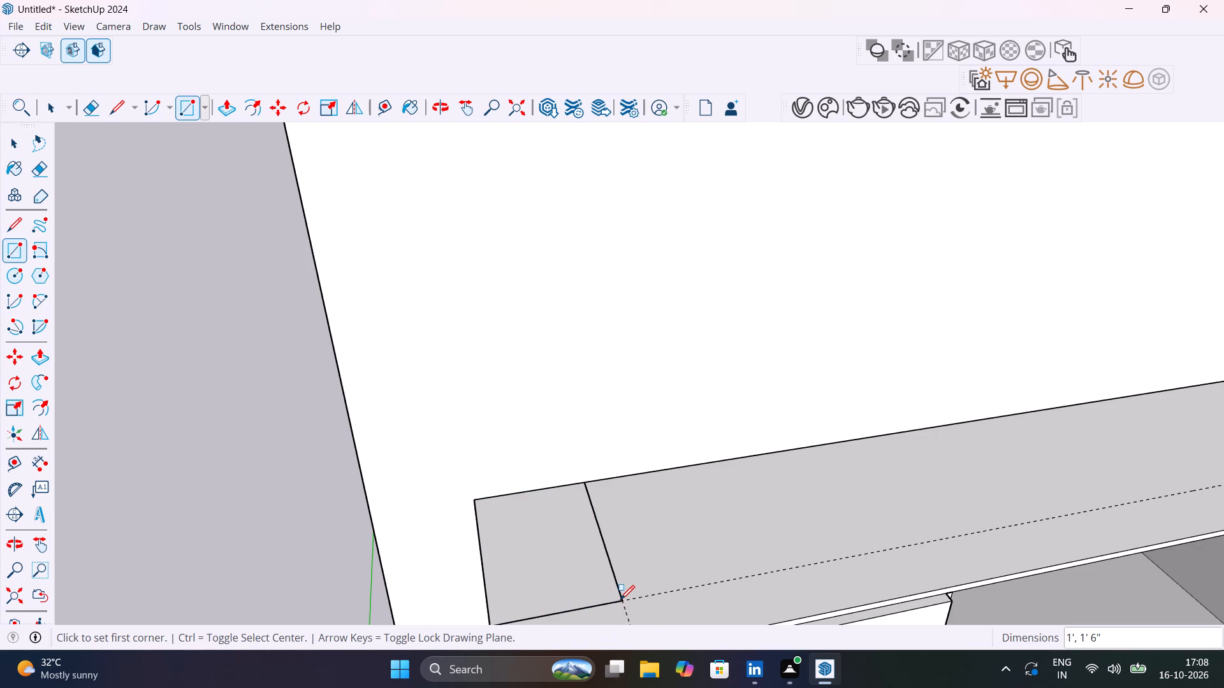
Push/Pull the rectangle upward into a tall column, trying heights of 8', 7' and 6'.
key("p")
left_click(589, 573)
scroll(600, 447, "down", 7)
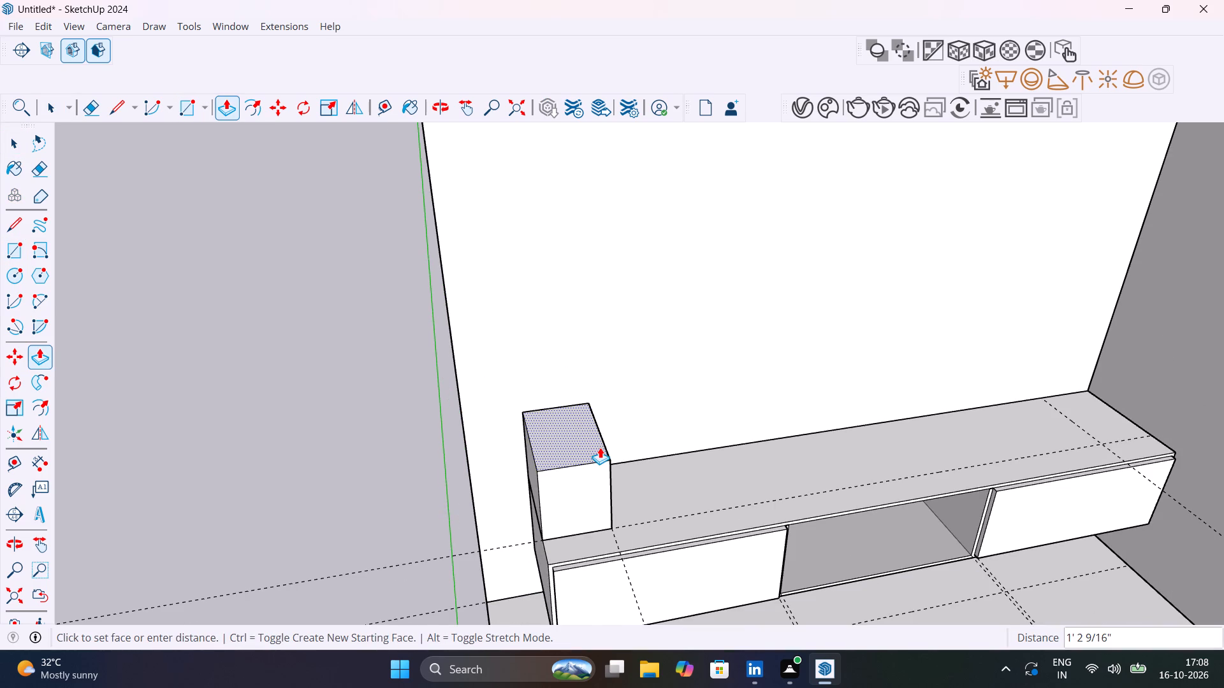
scroll(600, 447, "down", 10)
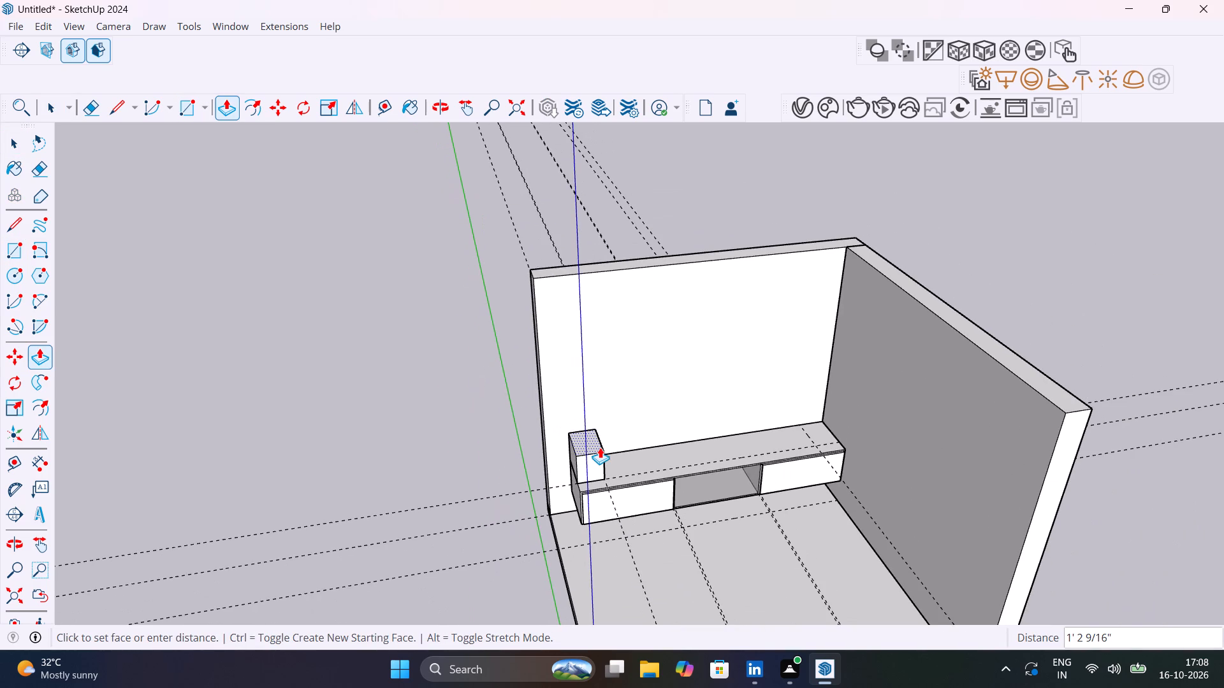
scroll(600, 447, "down", 3)
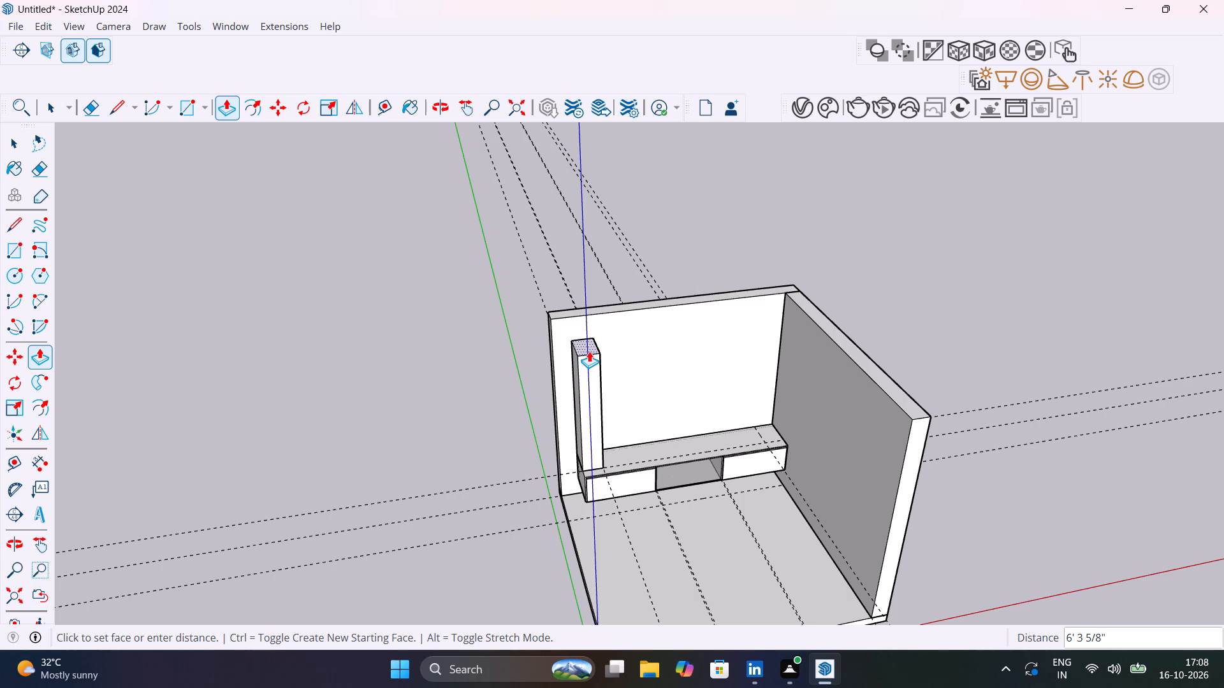
type("8'")
key("Return")
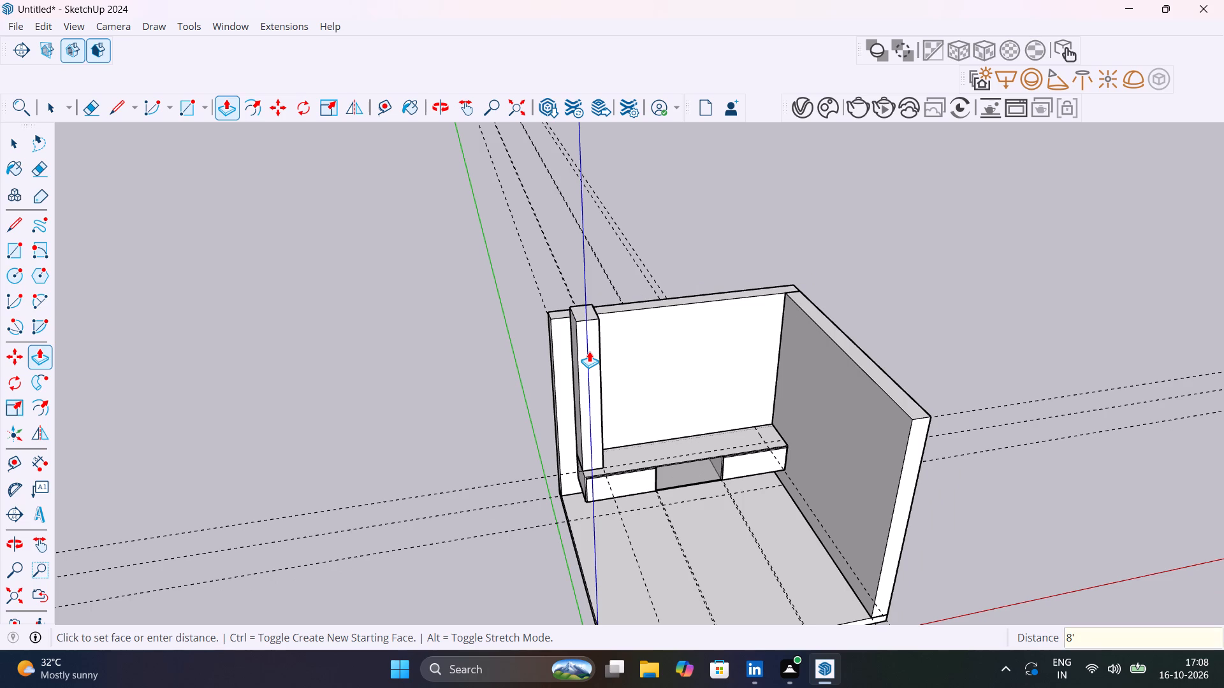
type("7'")
key("Return")
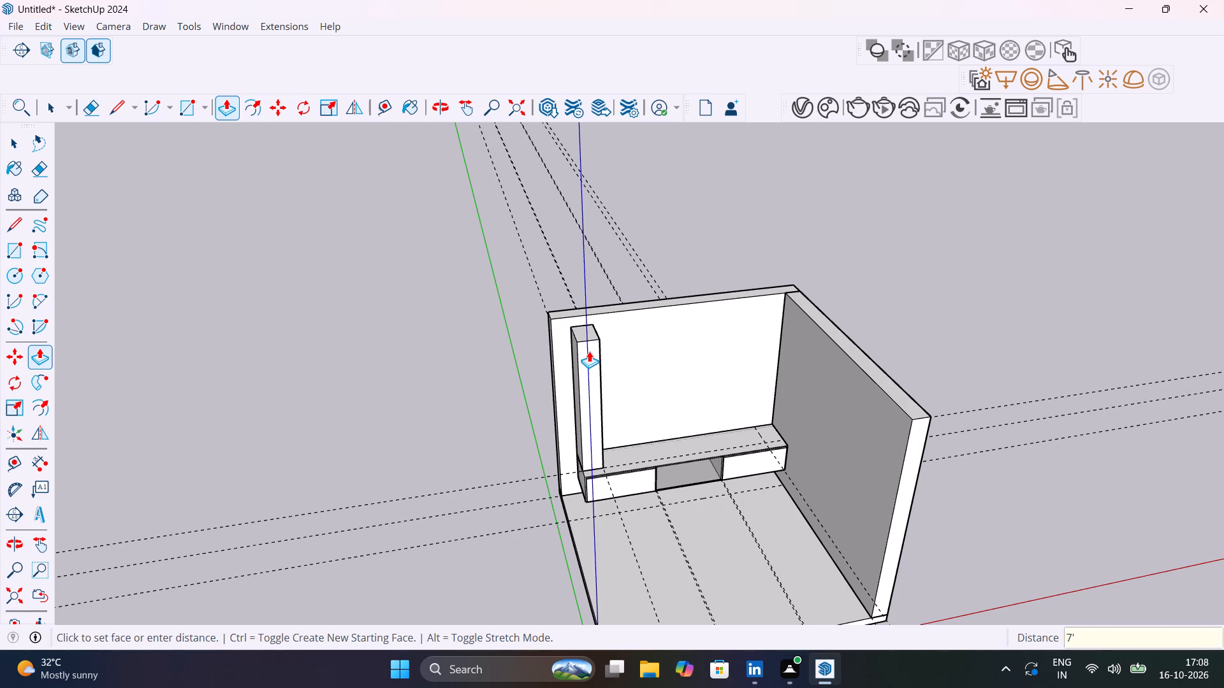
type("6'")
key("Return")
Check the column against the wall from a lower angle and set its height to 7'.
scroll(589, 351, "up", 1)
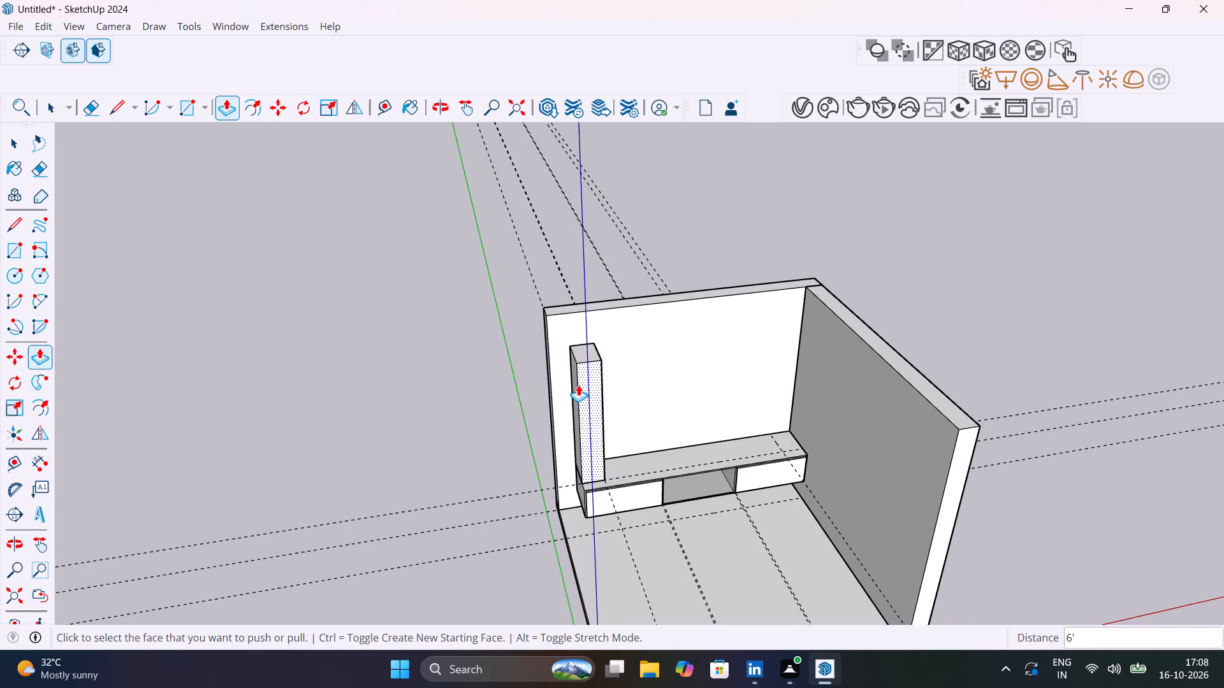
middle_click_drag(578, 385, 586, 224)
middle_click_drag(583, 325, 583, 332)
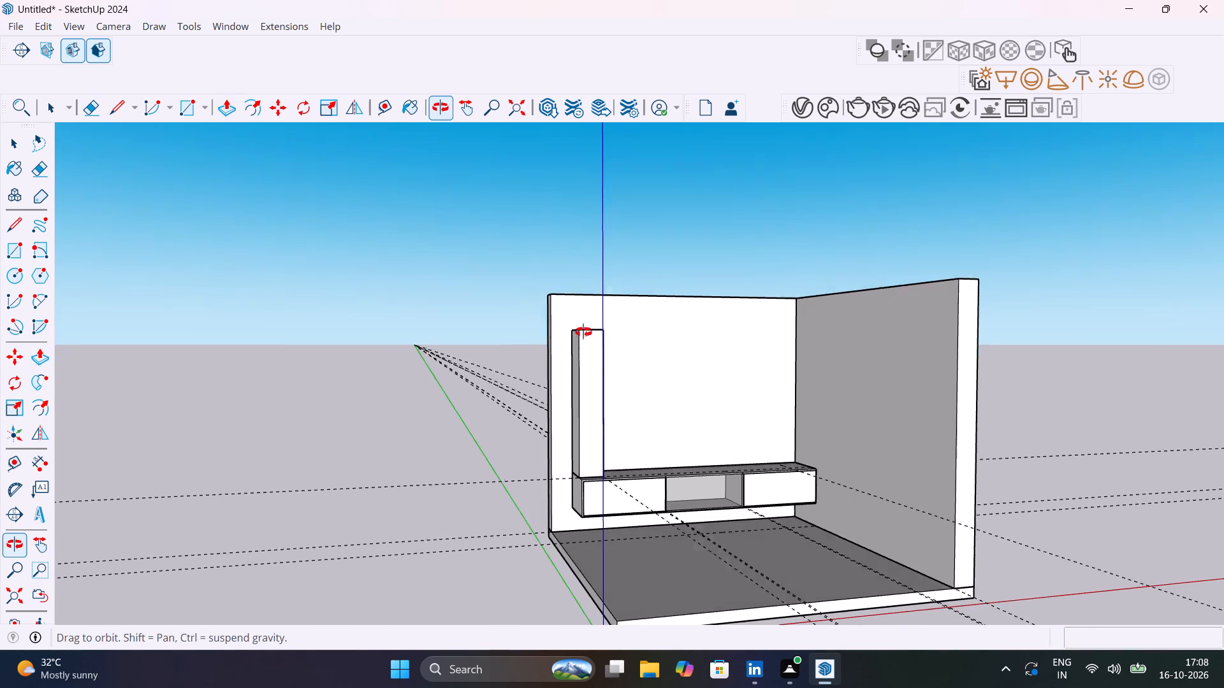
middle_click_drag(583, 332, 568, 440)
type("7'")
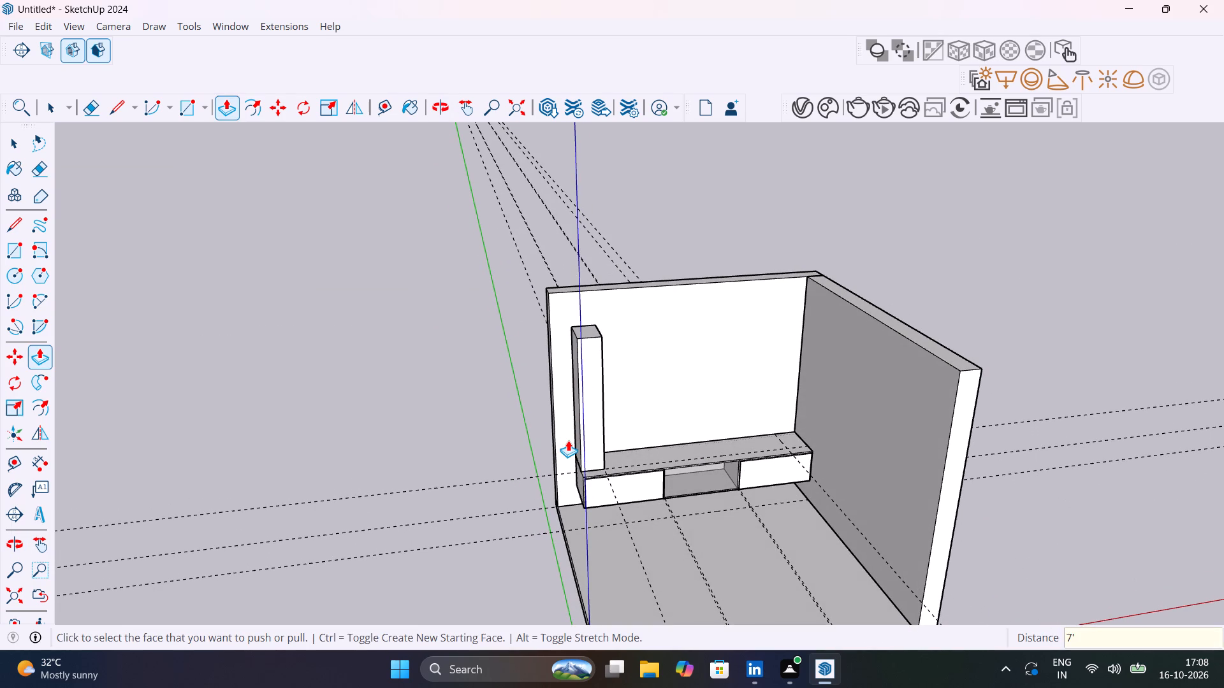
key("Return")
key("space")
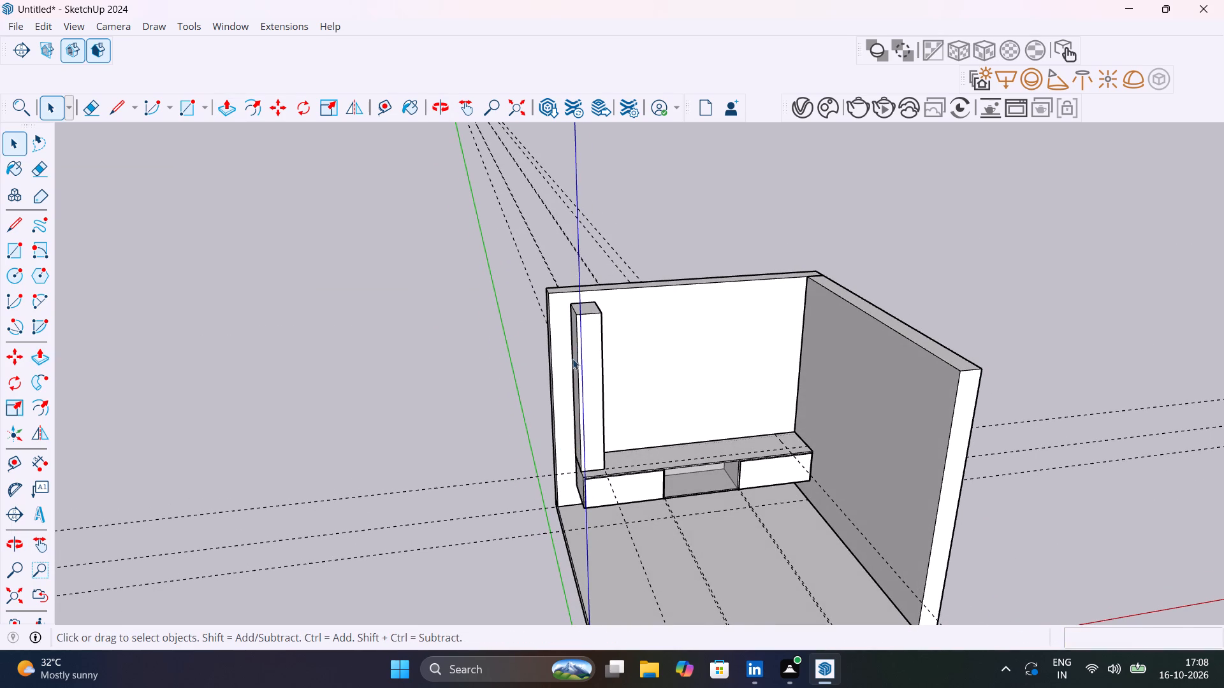
Offset the tall column's front face inward to outline a narrow frame border.
scroll(572, 359, "up", 9)
left_click(596, 373)
scroll(596, 373, "down", 6)
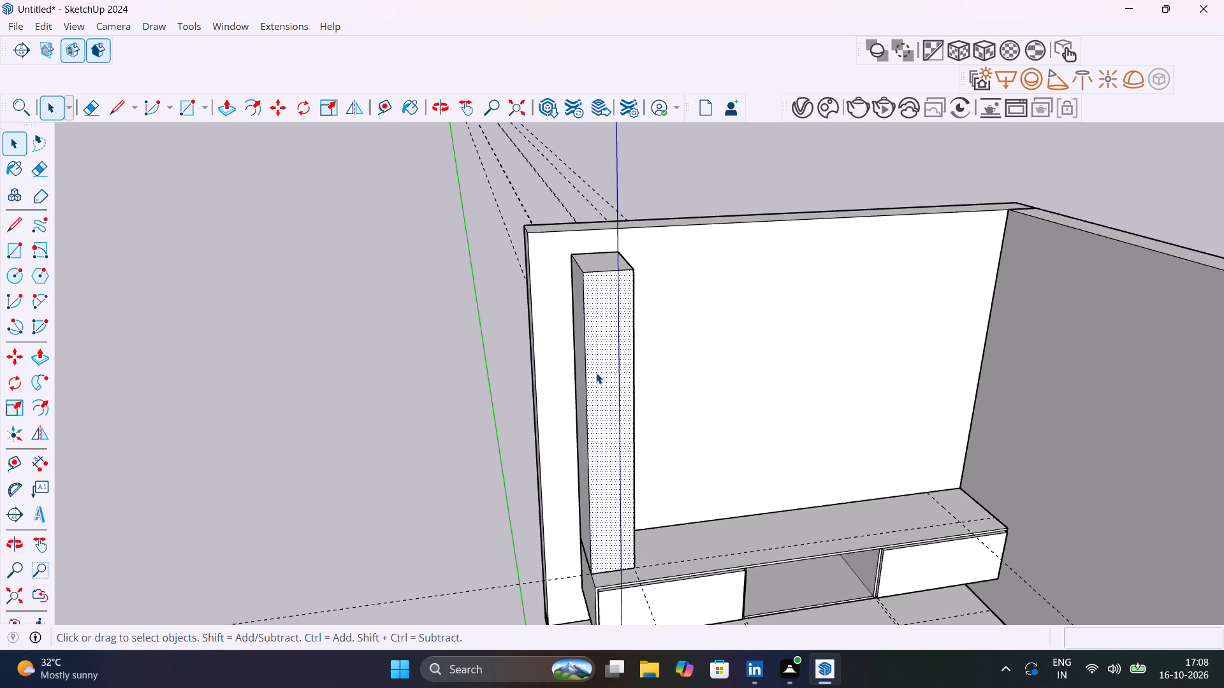
key("f")
scroll(596, 373, "up", 3)
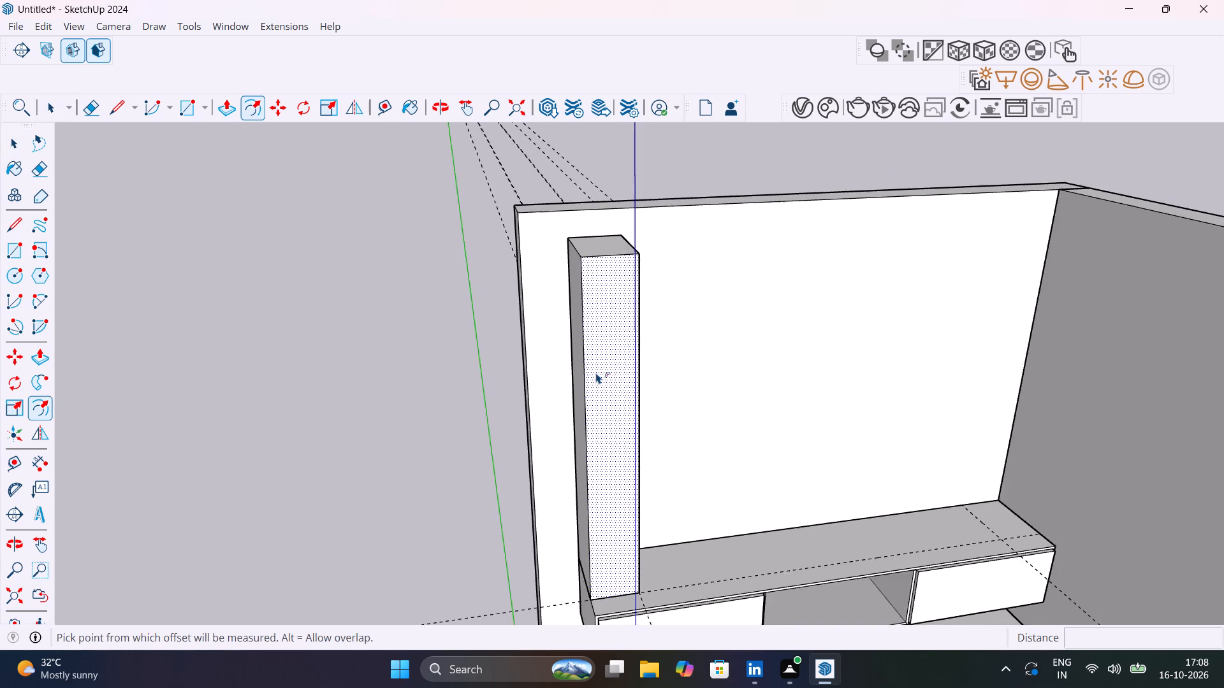
scroll(596, 373, "up", 5)
left_click_drag(585, 363, 590, 364)
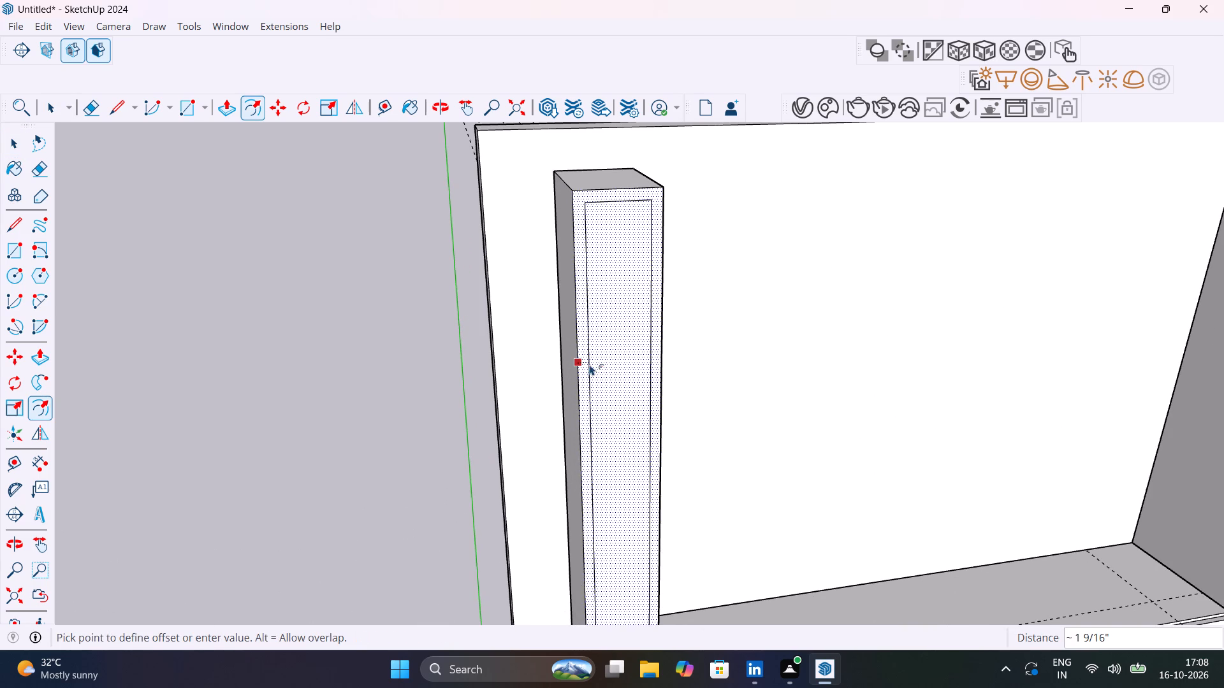
left_click_drag(590, 364, 585, 347)
scroll(588, 371, "down", 6)
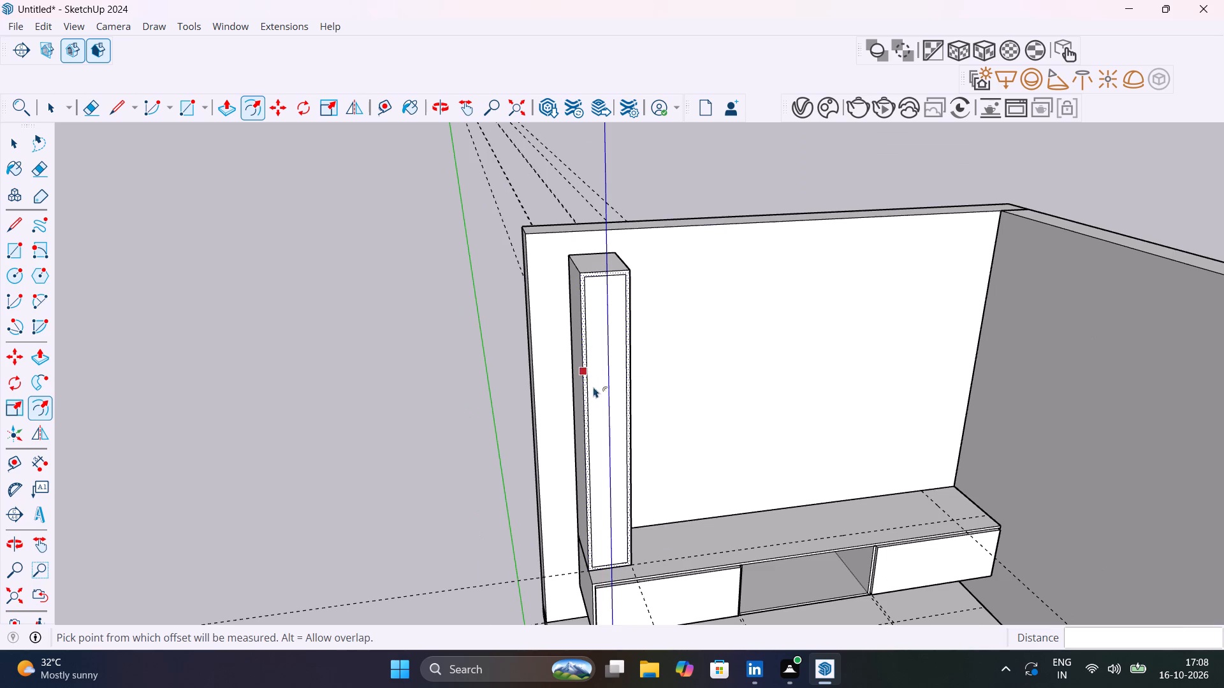
Push/Pull the column's inner front face inward 1'4" to hollow it into an open unit.
key("space")
left_click(603, 452)
scroll(603, 452, "up", 6)
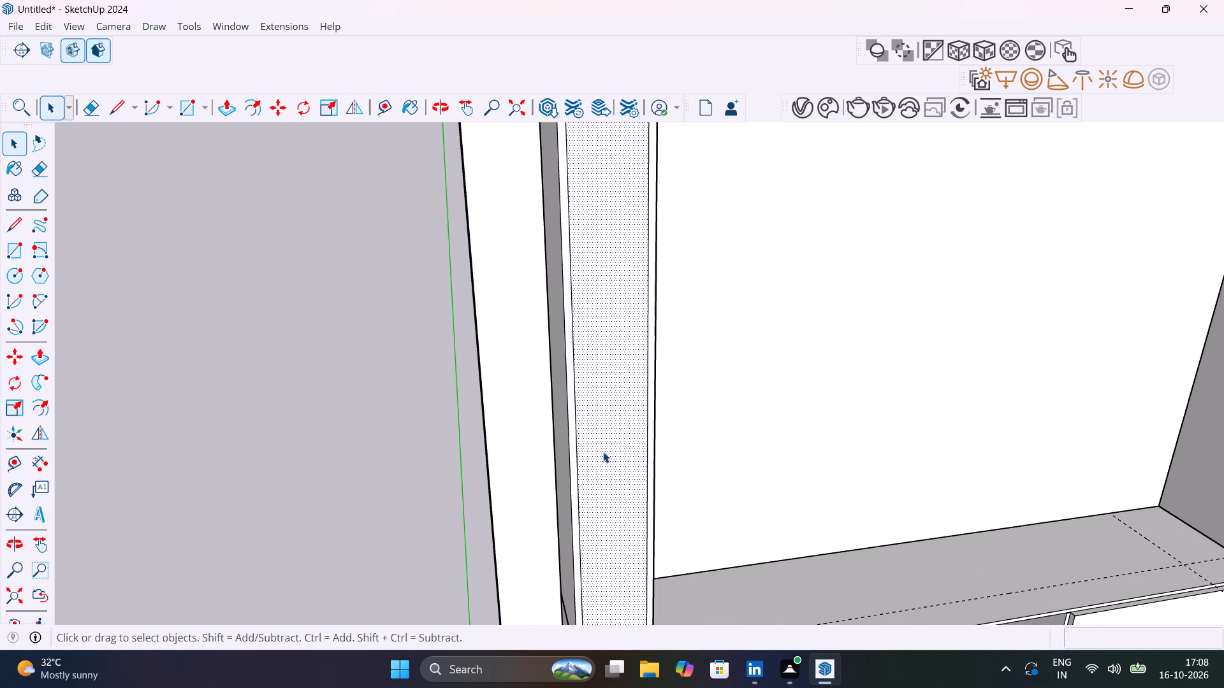
key("p")
left_click(603, 452)
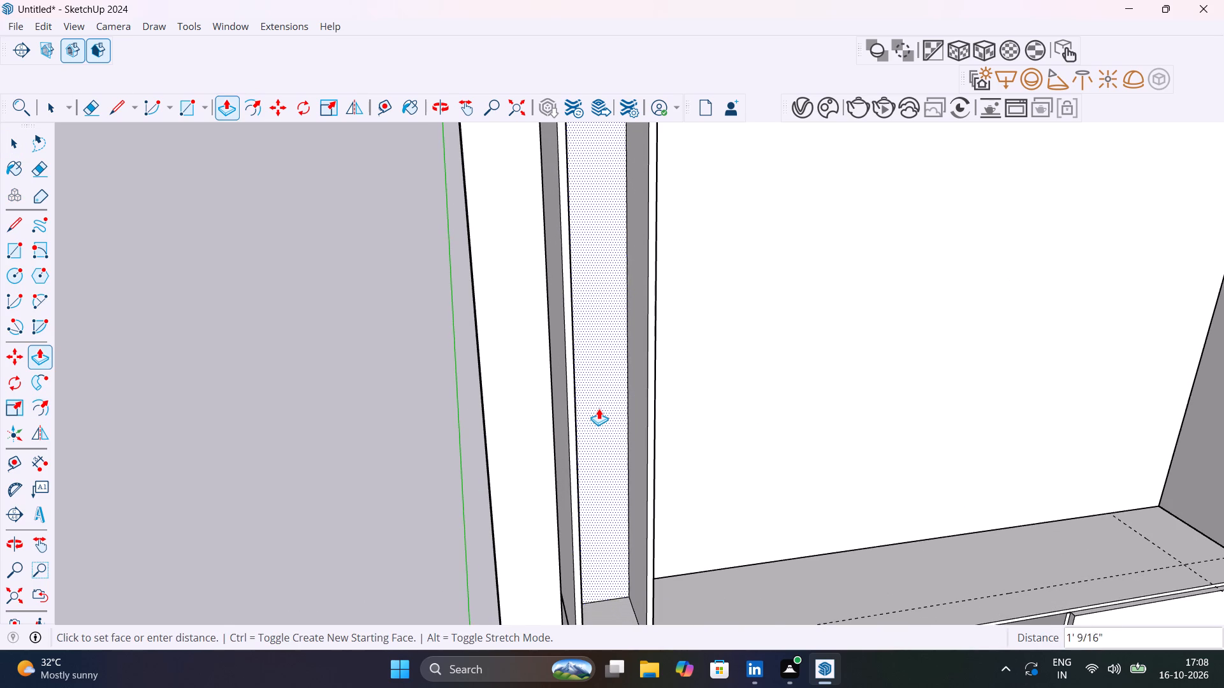
type("1'")
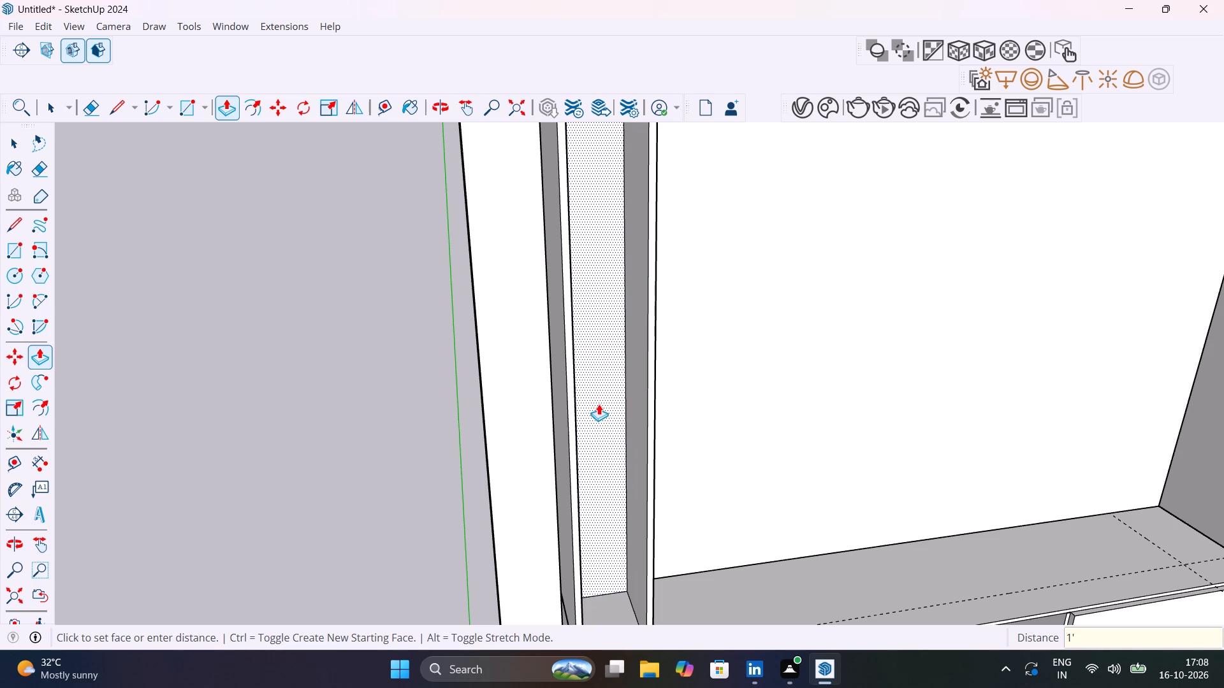
type("4\"")
key("Return")
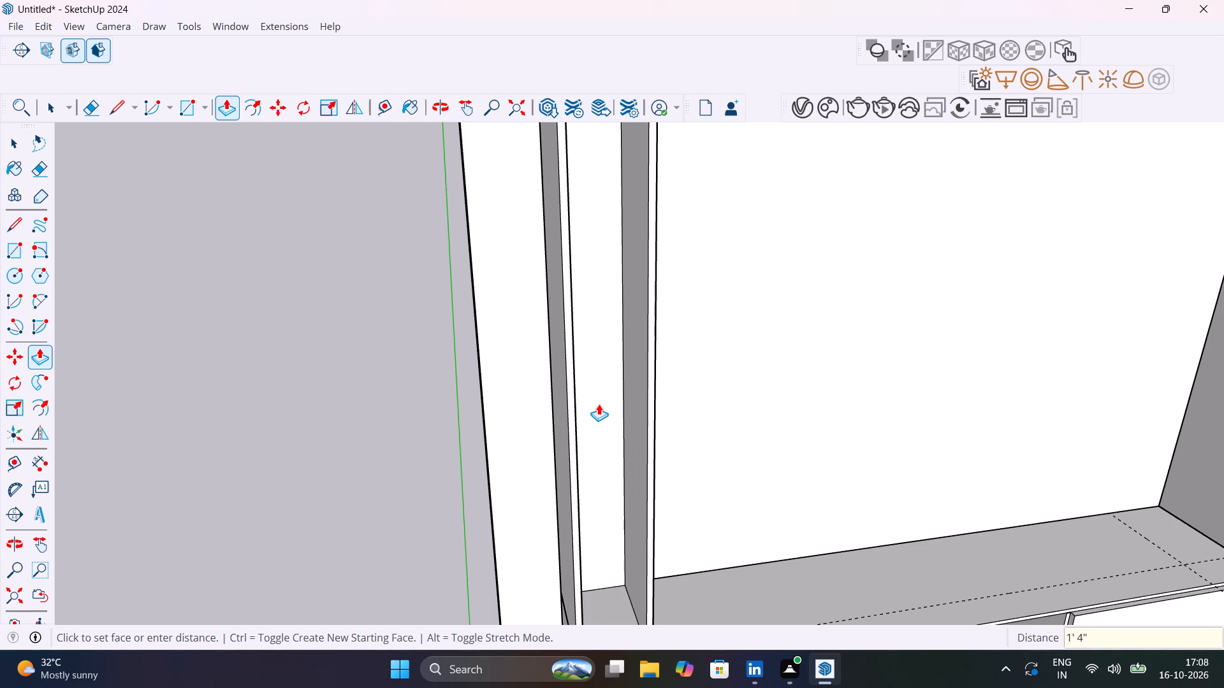
key("space")
Select all the geometry of the hollowed tall side unit and make it a group.
scroll(599, 404, "down", 8)
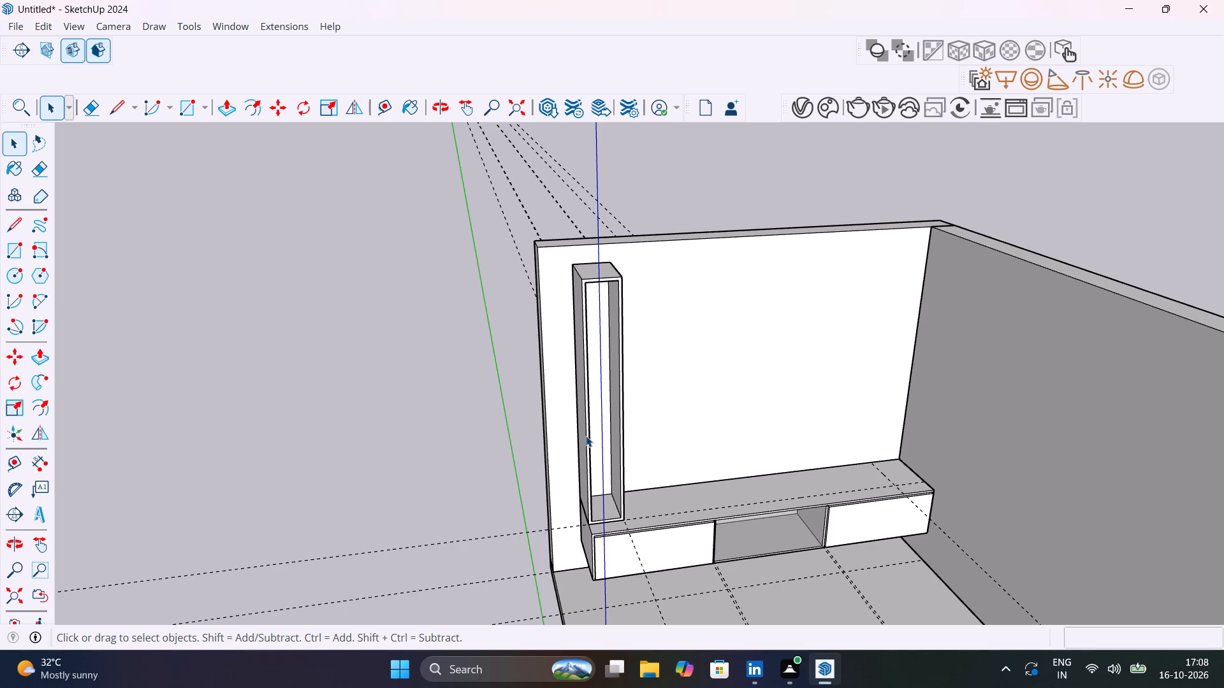
scroll(590, 445, "up", 4)
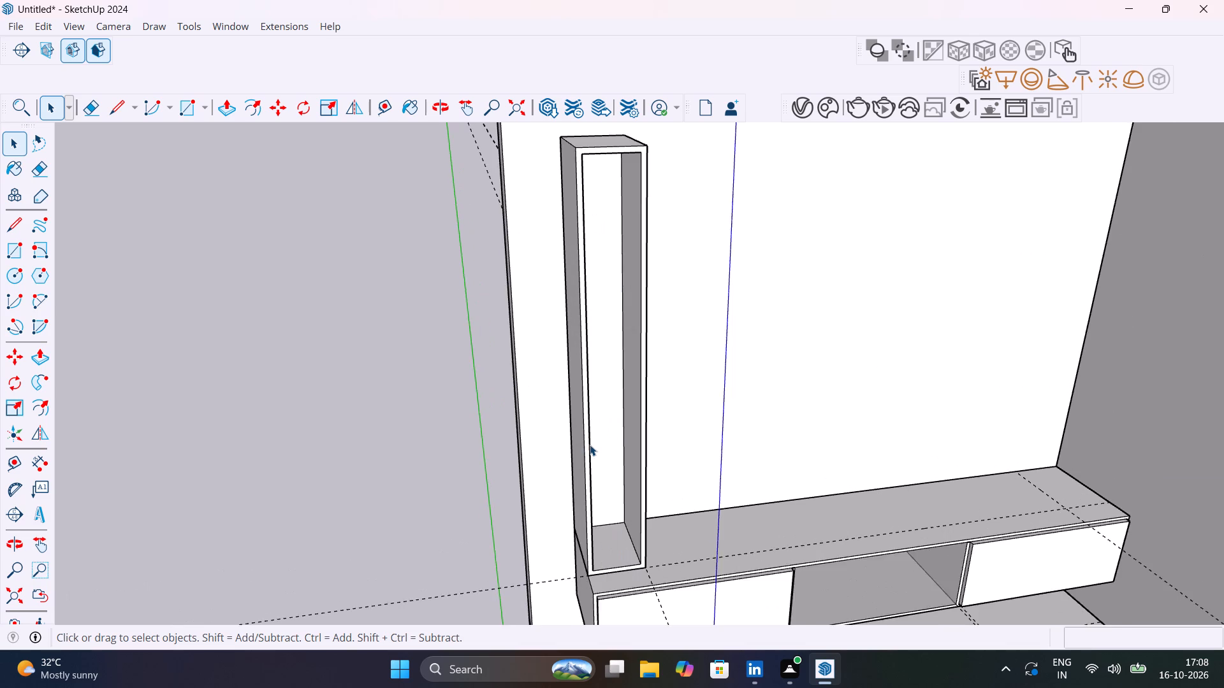
scroll(590, 445, "up", 2)
left_click(590, 445)
triple_click(590, 445)
left_click(590, 445)
scroll(590, 445, "down", 2)
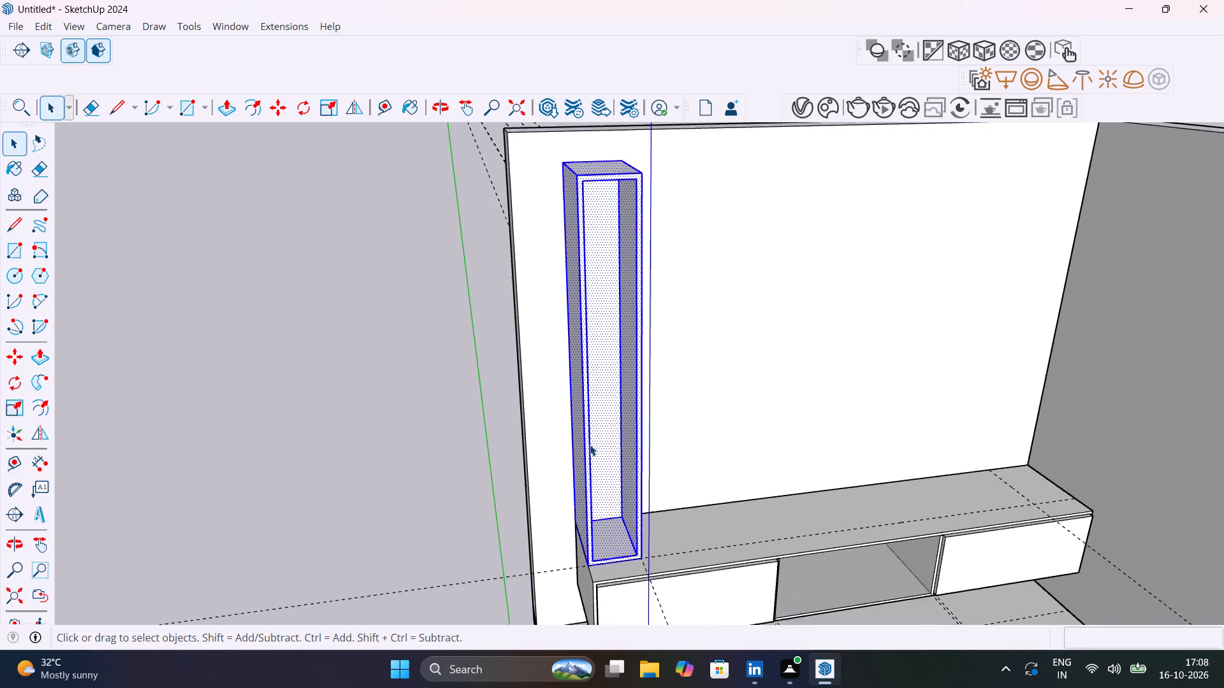
scroll(590, 445, "down", 8)
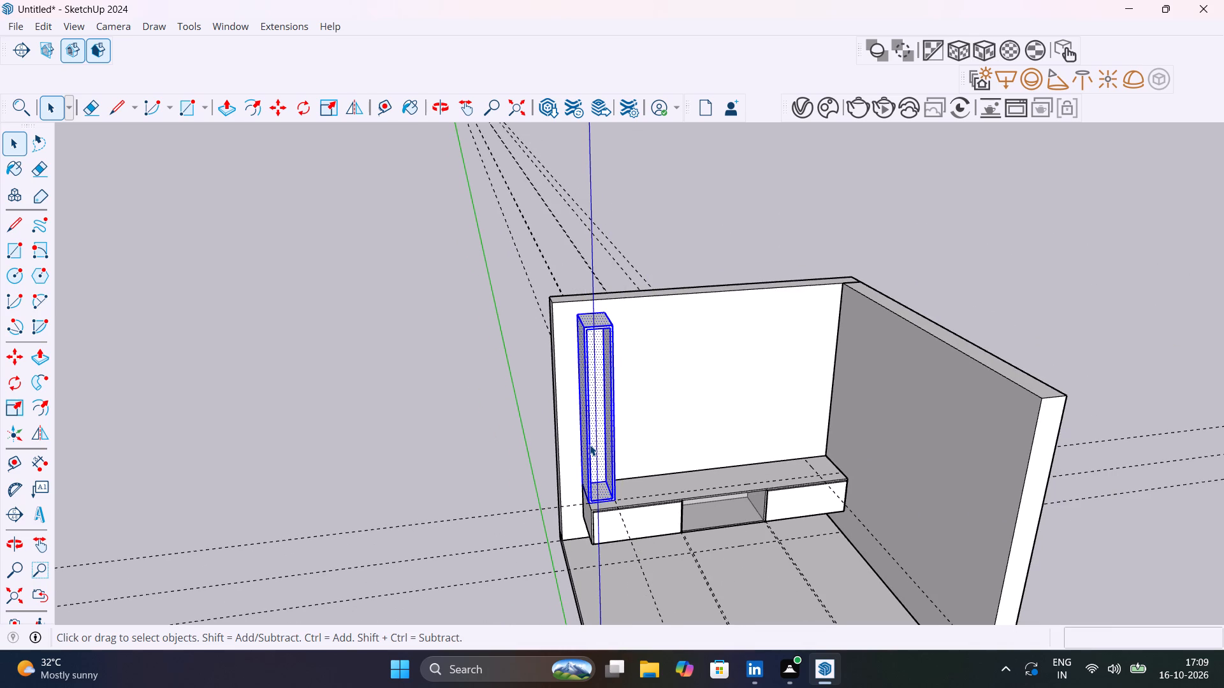
right_click(590, 445)
left_click(649, 197)
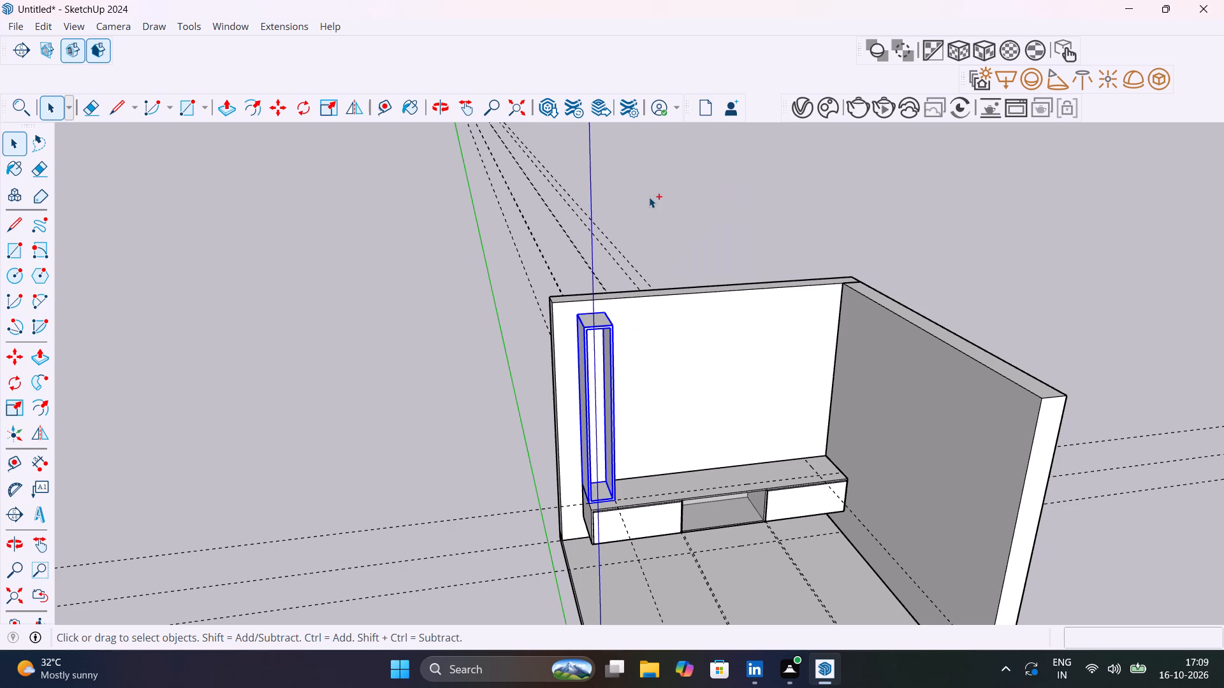
key("space")
left_click(673, 226)
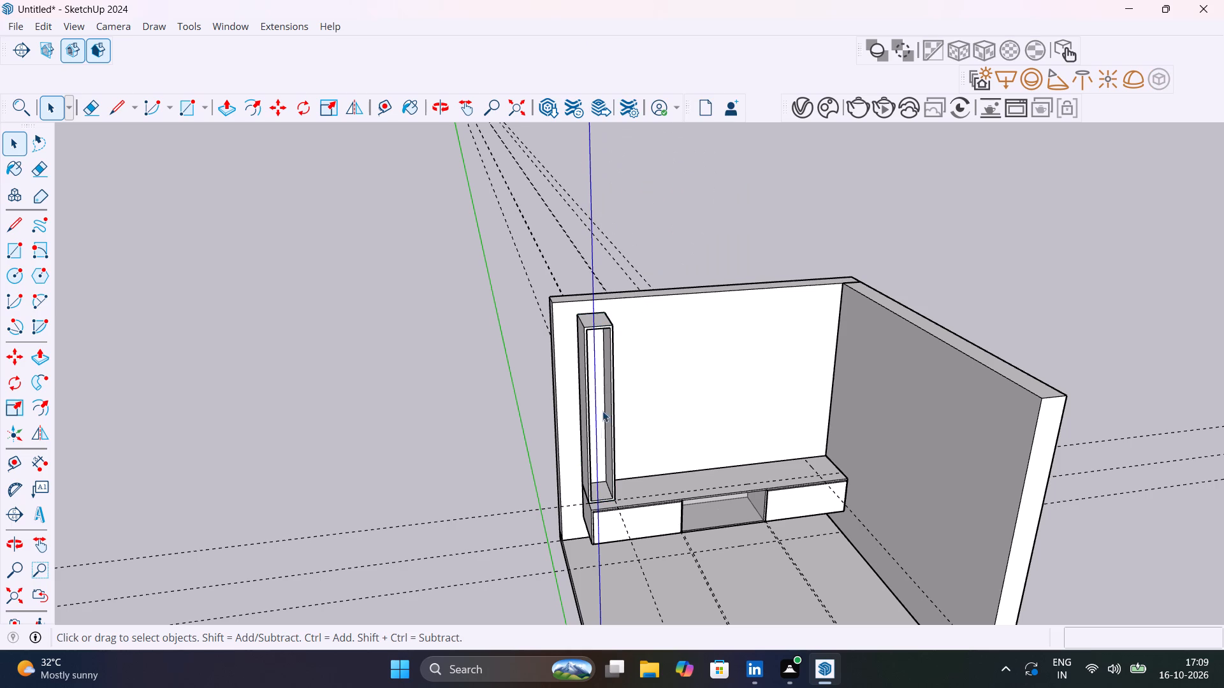
Copy the tall side unit group along the cabinet top to its opposite end, about 9' 4 5/16" away.
scroll(597, 513, "up", 7)
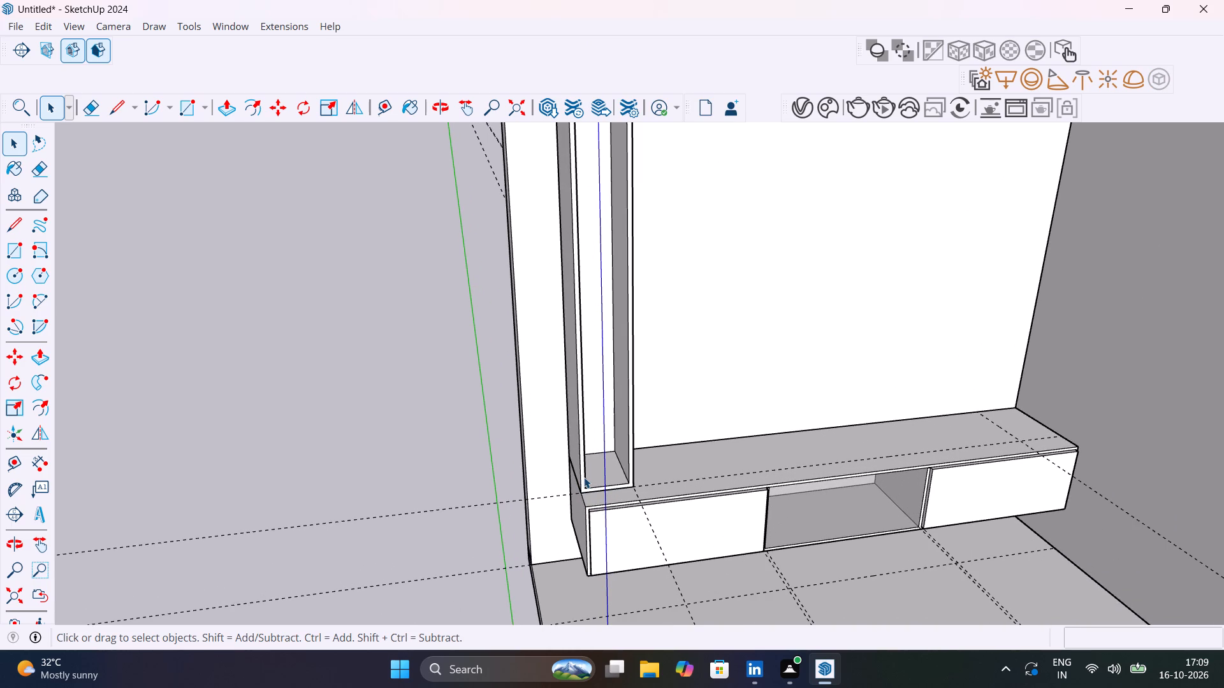
scroll(613, 493, "up", 4)
left_click(615, 480)
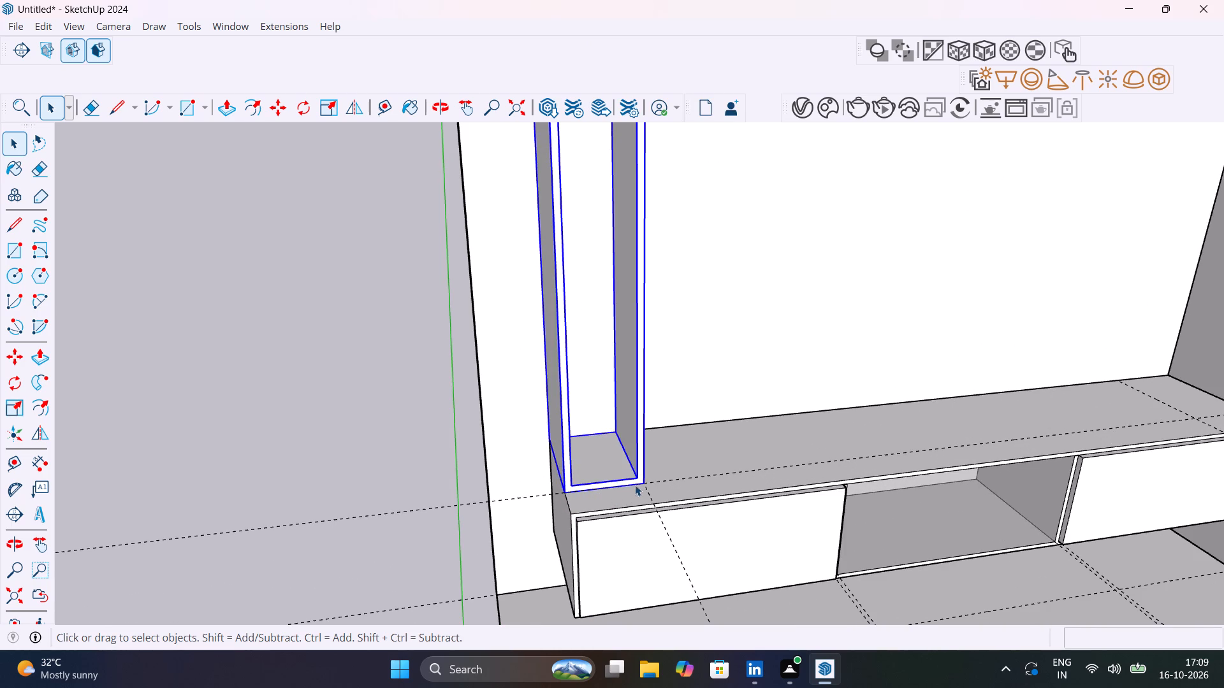
scroll(635, 485, "up", 5)
key("m")
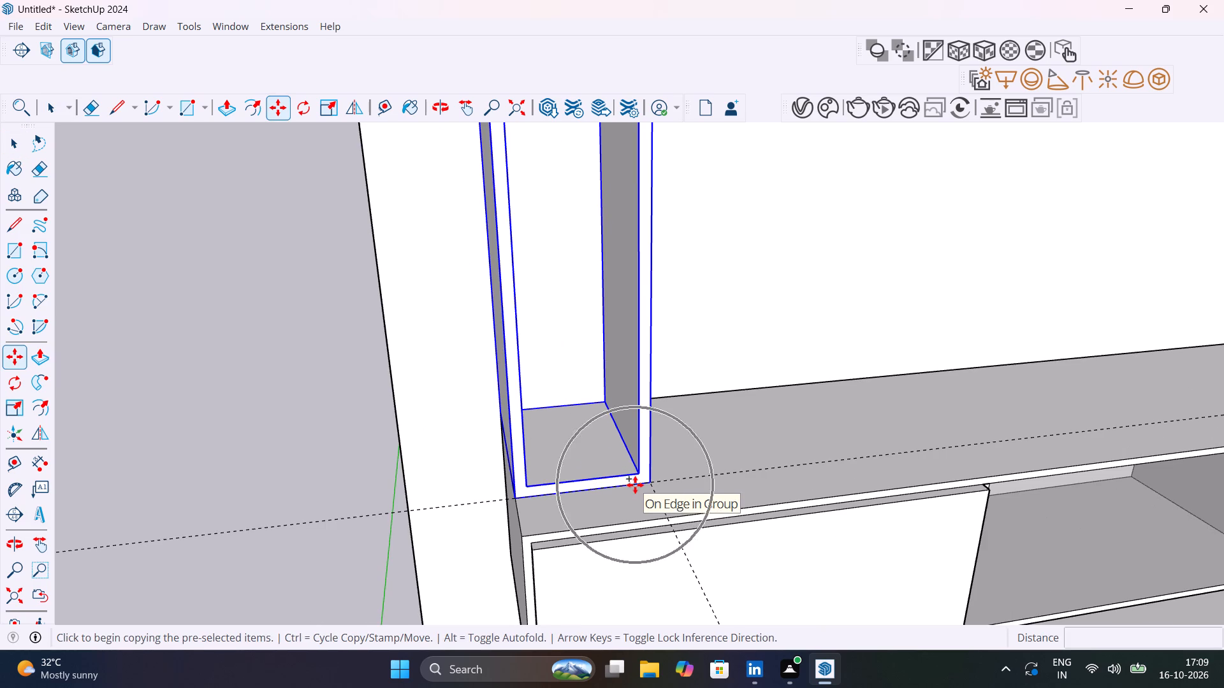
left_click_drag(646, 484, 657, 481)
scroll(725, 467, "down", 15)
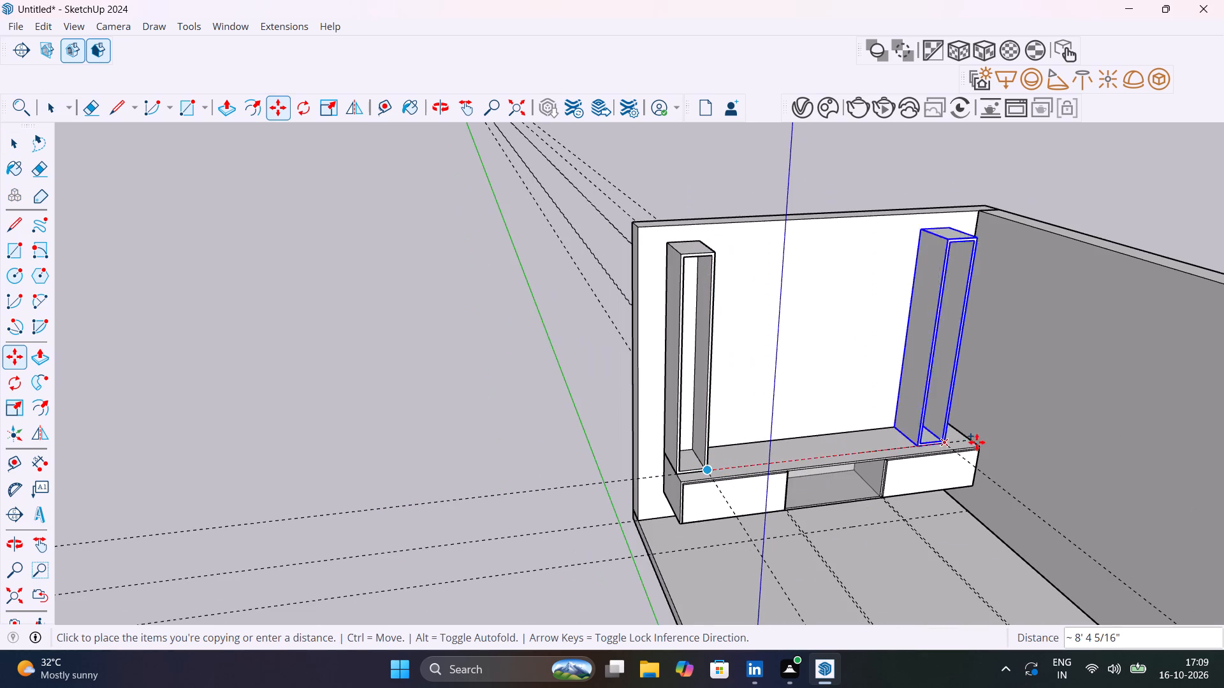
scroll(970, 430, "up", 15)
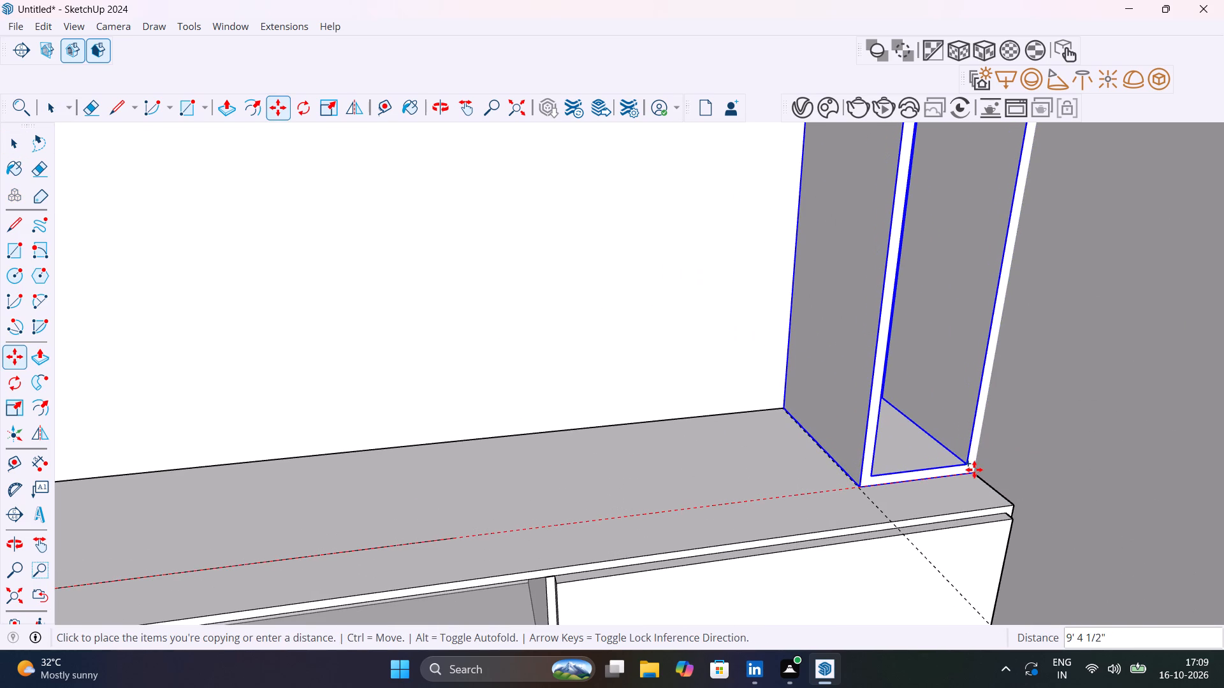
left_click(974, 471)
scroll(945, 496, "down", 2)
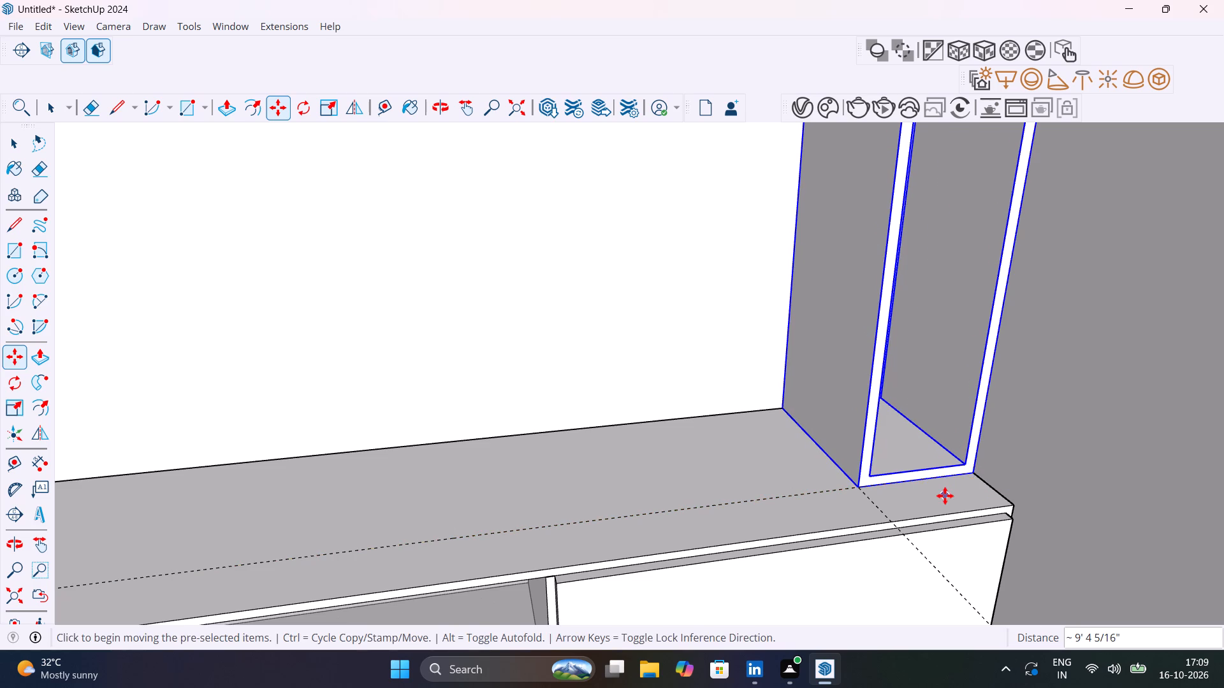
scroll(945, 496, "down", 12)
key("space")
left_click(164, 408)
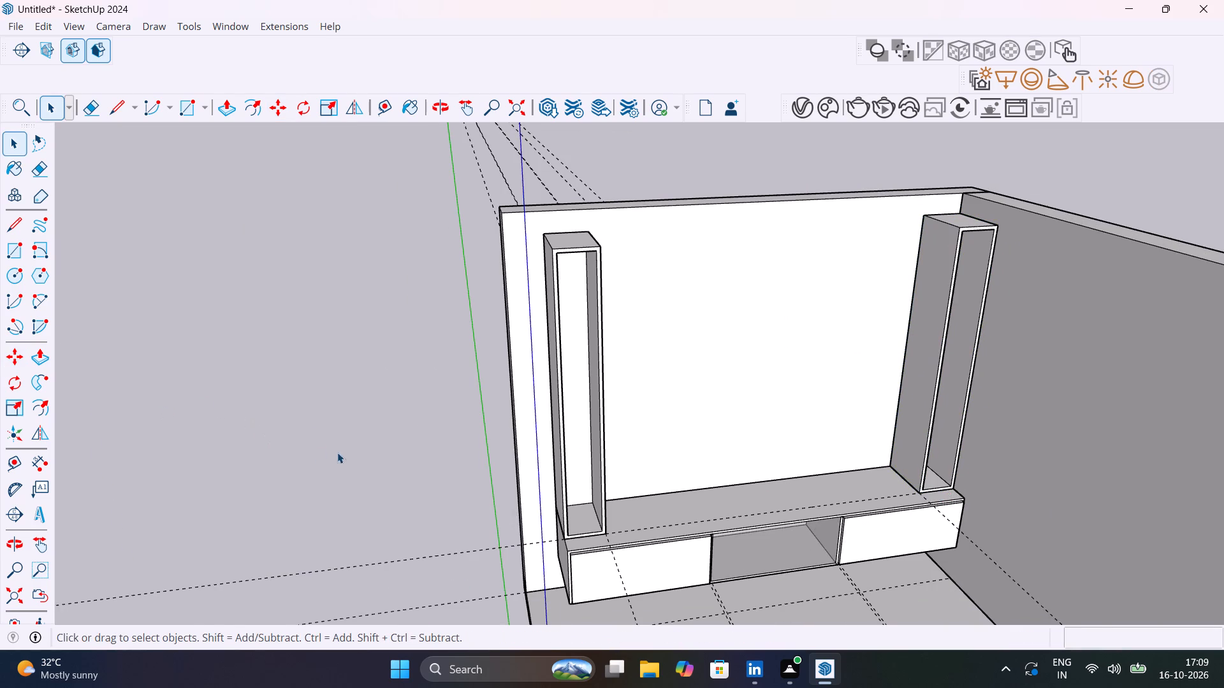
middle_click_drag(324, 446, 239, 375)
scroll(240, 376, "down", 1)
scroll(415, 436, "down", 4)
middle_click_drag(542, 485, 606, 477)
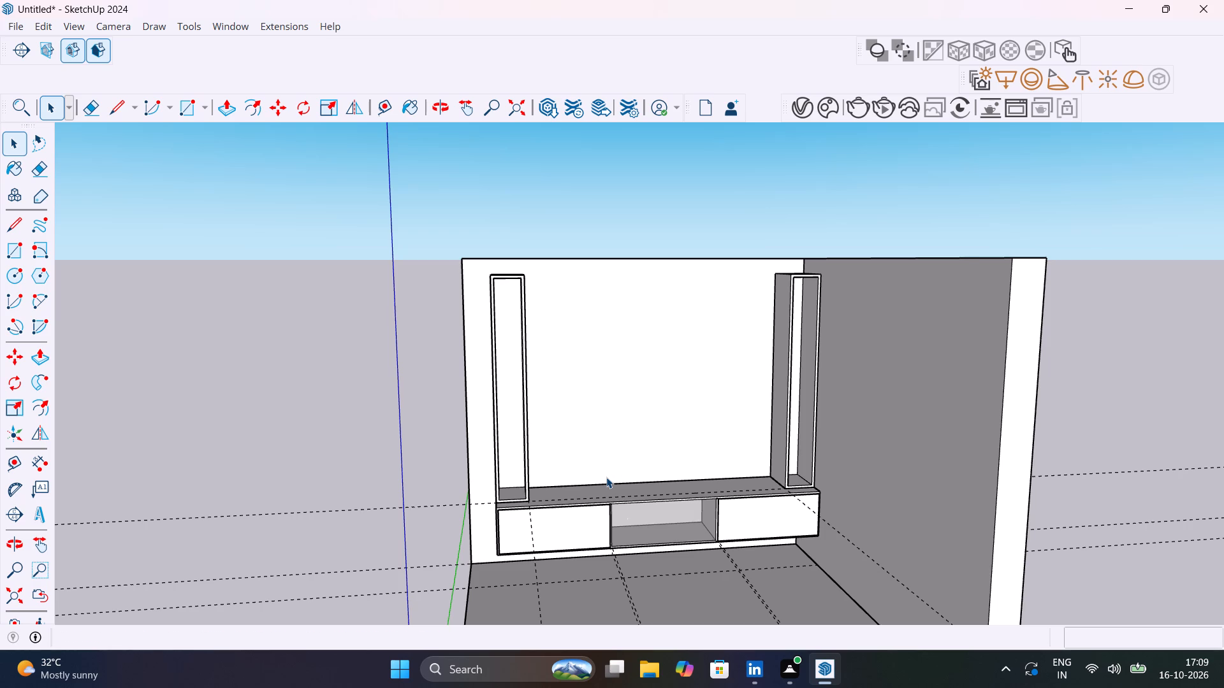
Start saving the model and browse on drive D to the Working folder inside the SketchUp projects folder.
key("ctrl+s")
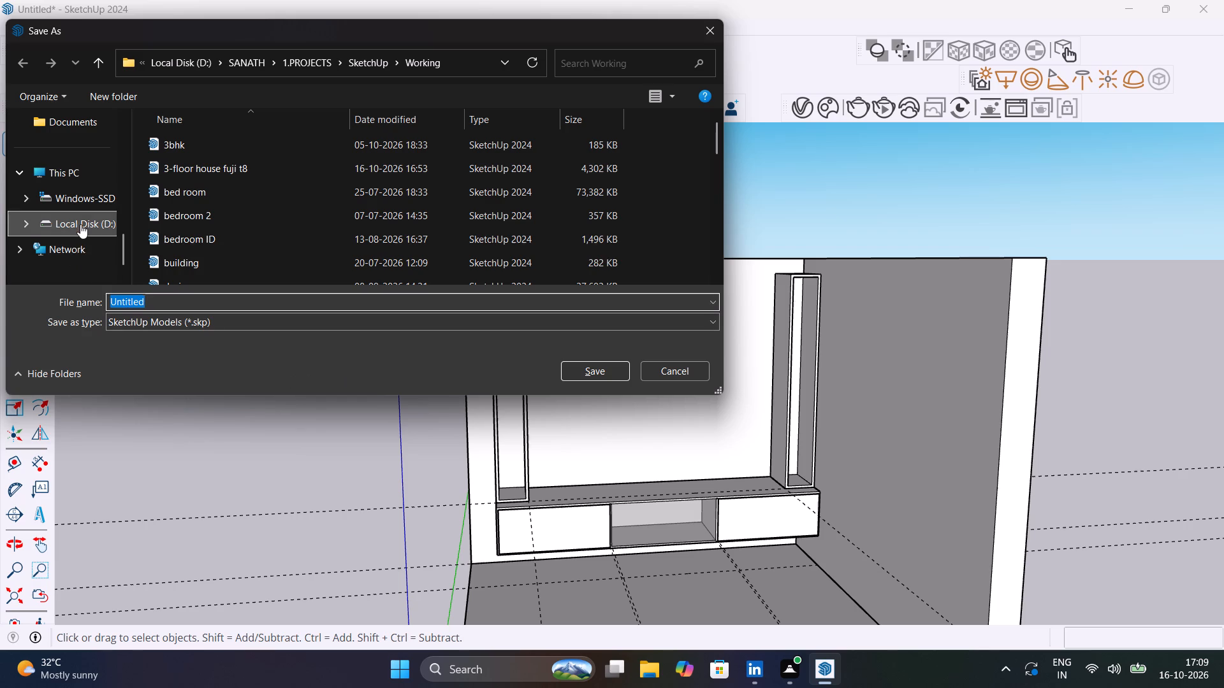
scroll(80, 224, "down", 3)
scroll(80, 224, "up", 2)
scroll(84, 218, "down", 4)
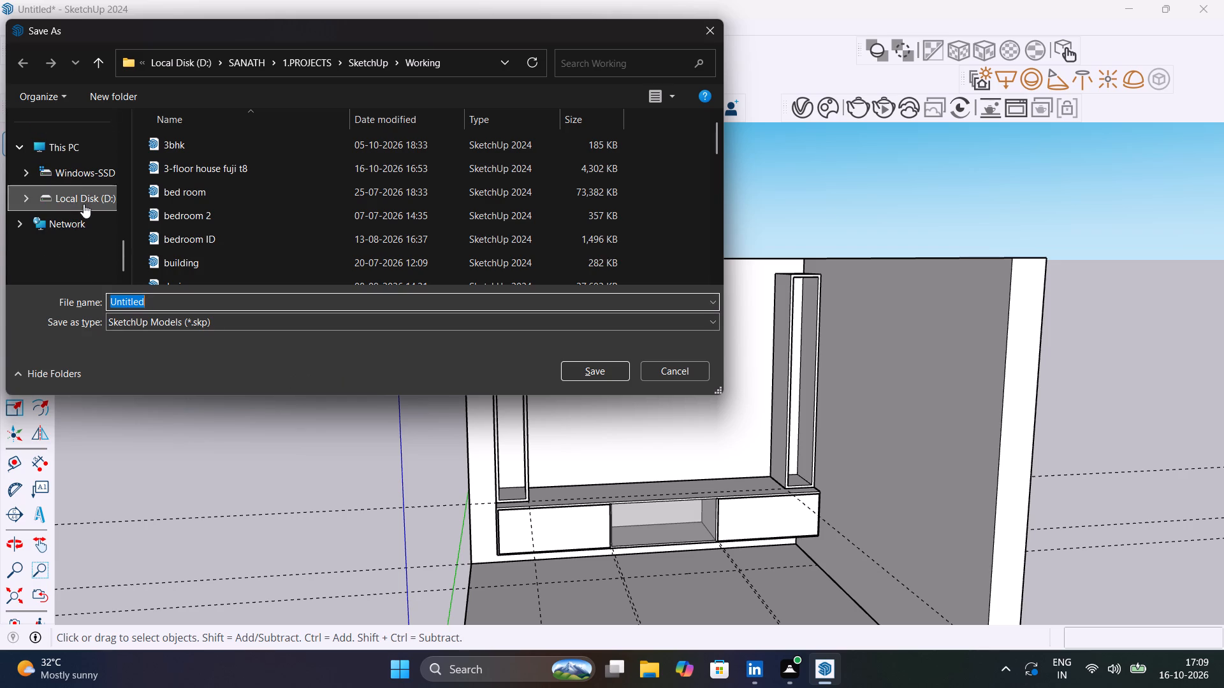
left_click(86, 155)
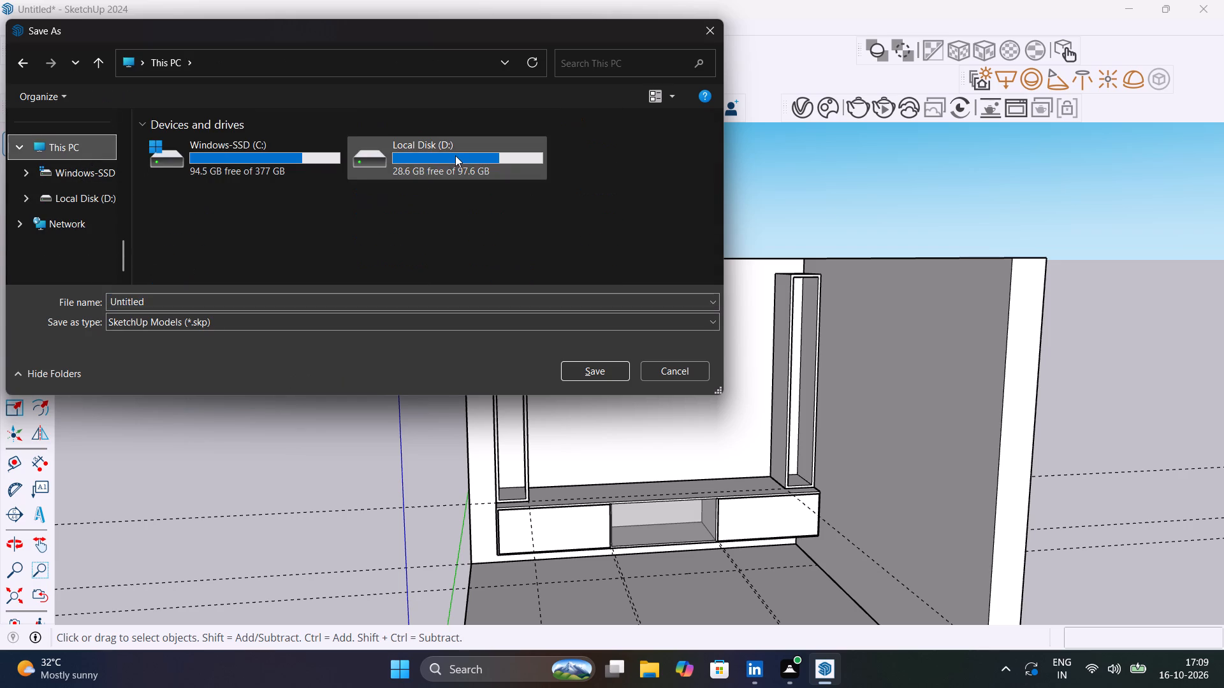
double_click(455, 155)
scroll(370, 201, "down", 4)
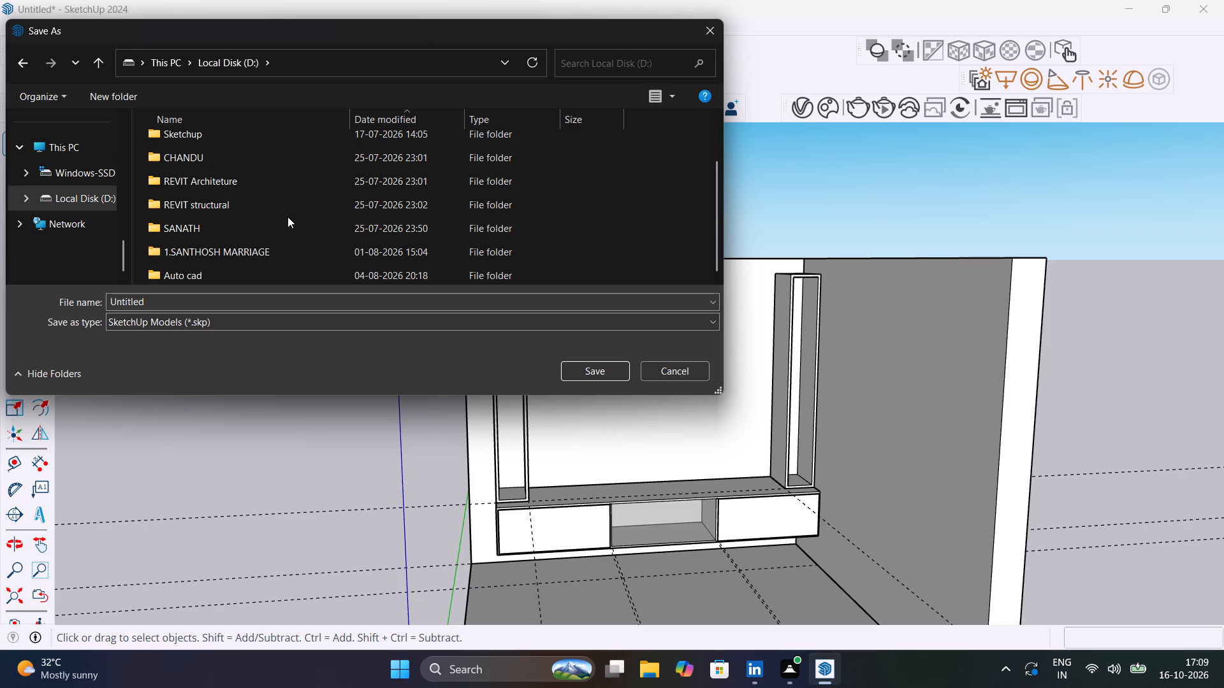
double_click(287, 231)
double_click(323, 147)
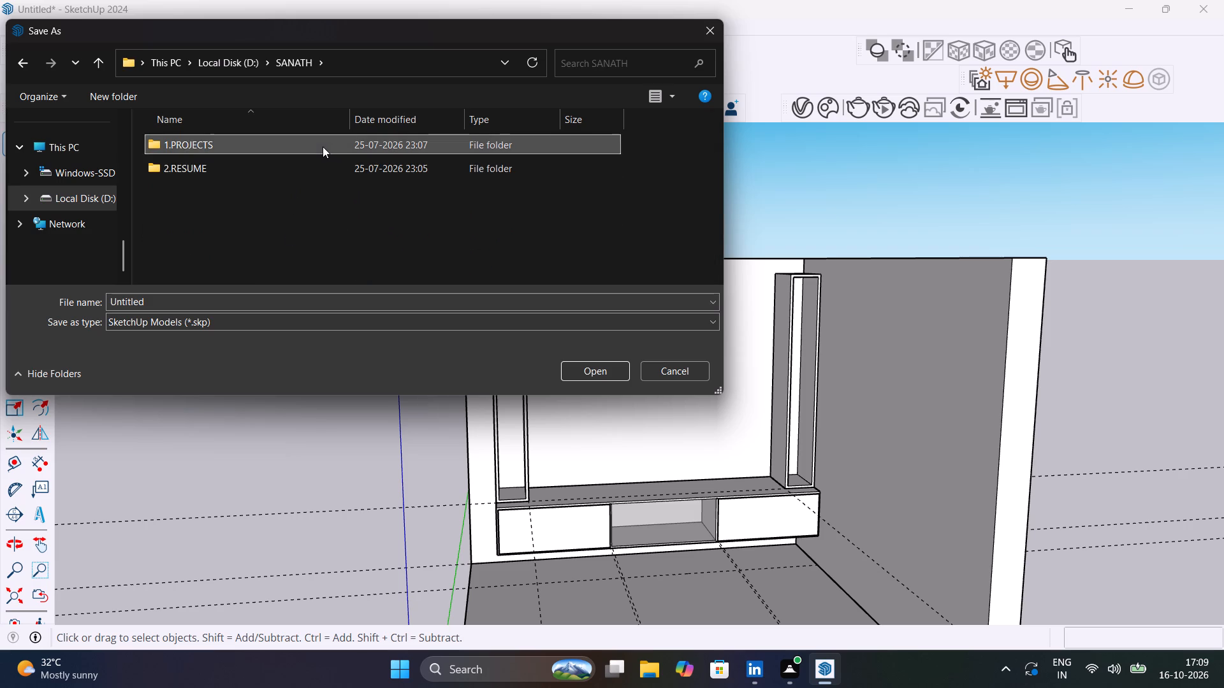
double_click(316, 174)
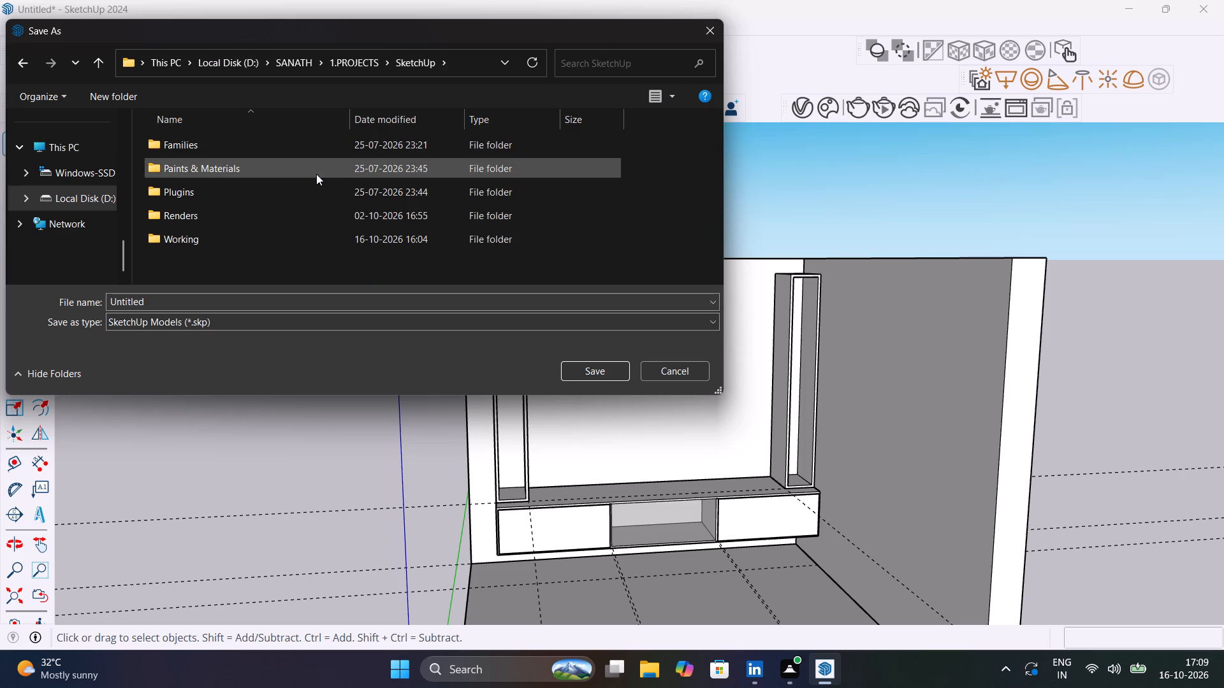
double_click(316, 234)
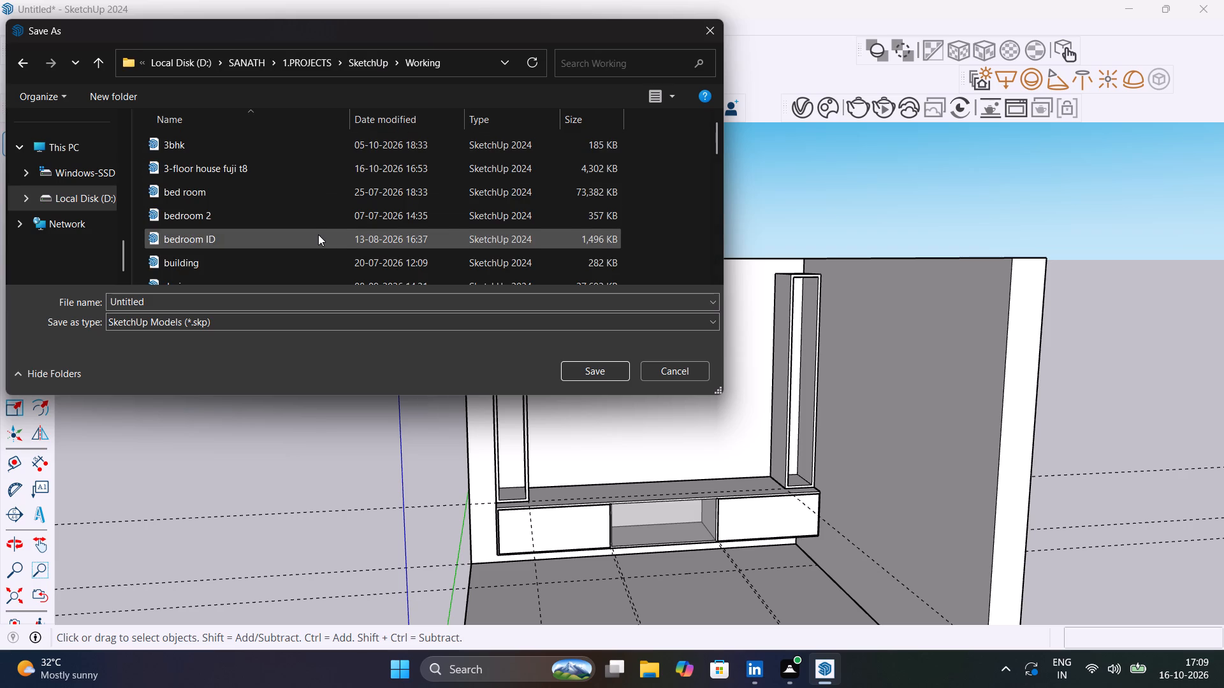
scroll(318, 234, "down", 5)
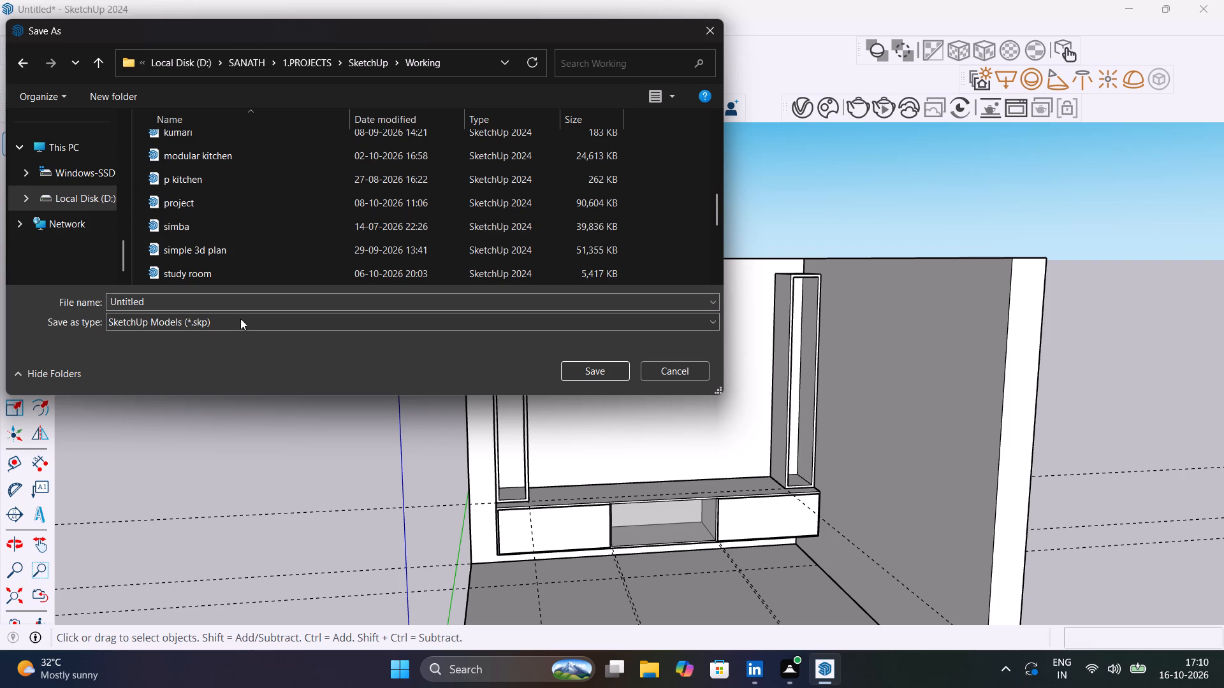
Name the file "tv unit fuji t9" and save it as a SketchUp model.
left_click(206, 304)
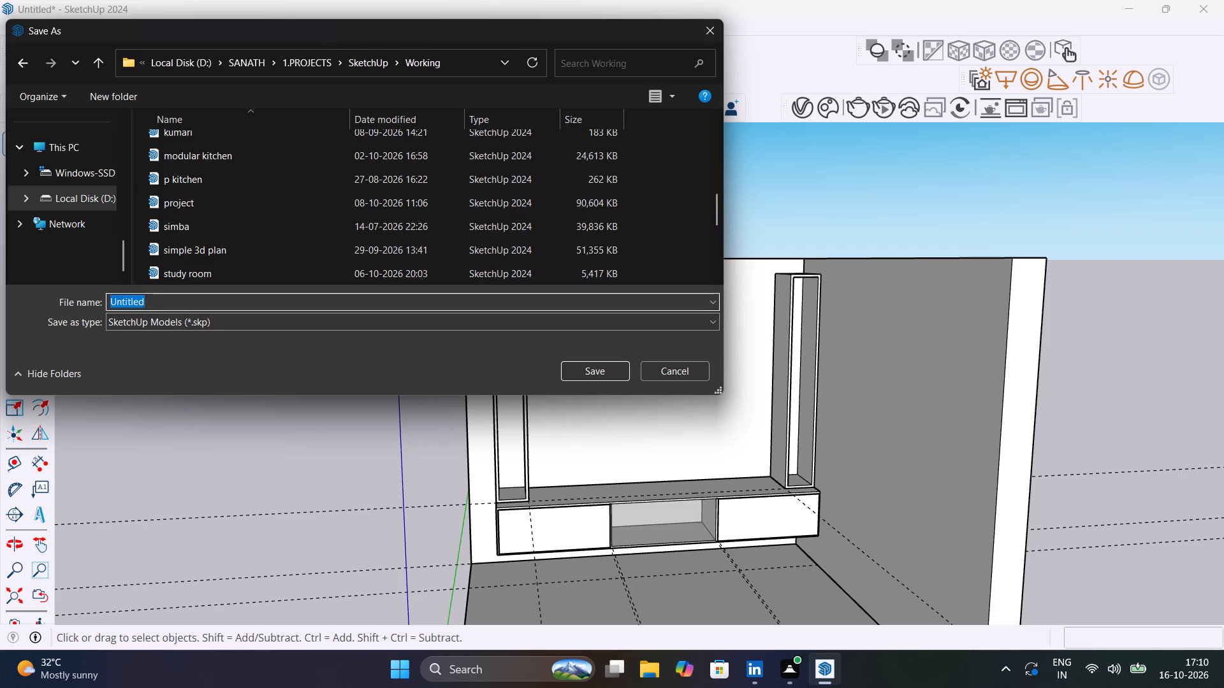
key("BackSpace")
type("tv")
key("space")
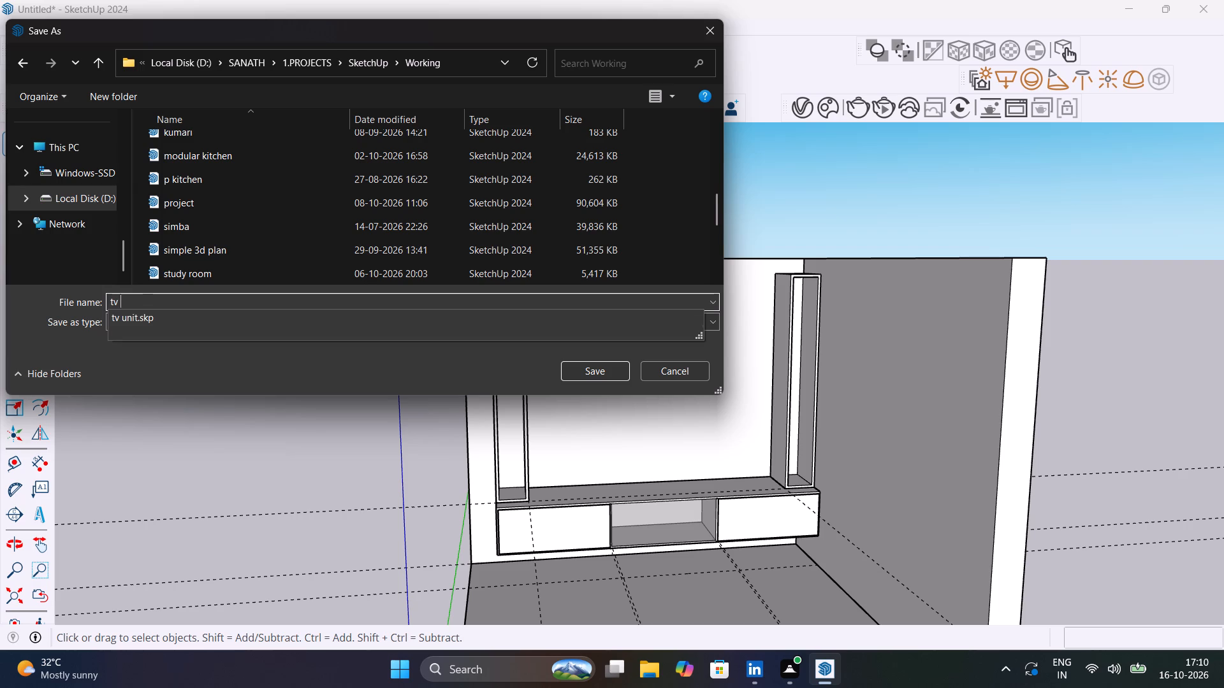
type("unit")
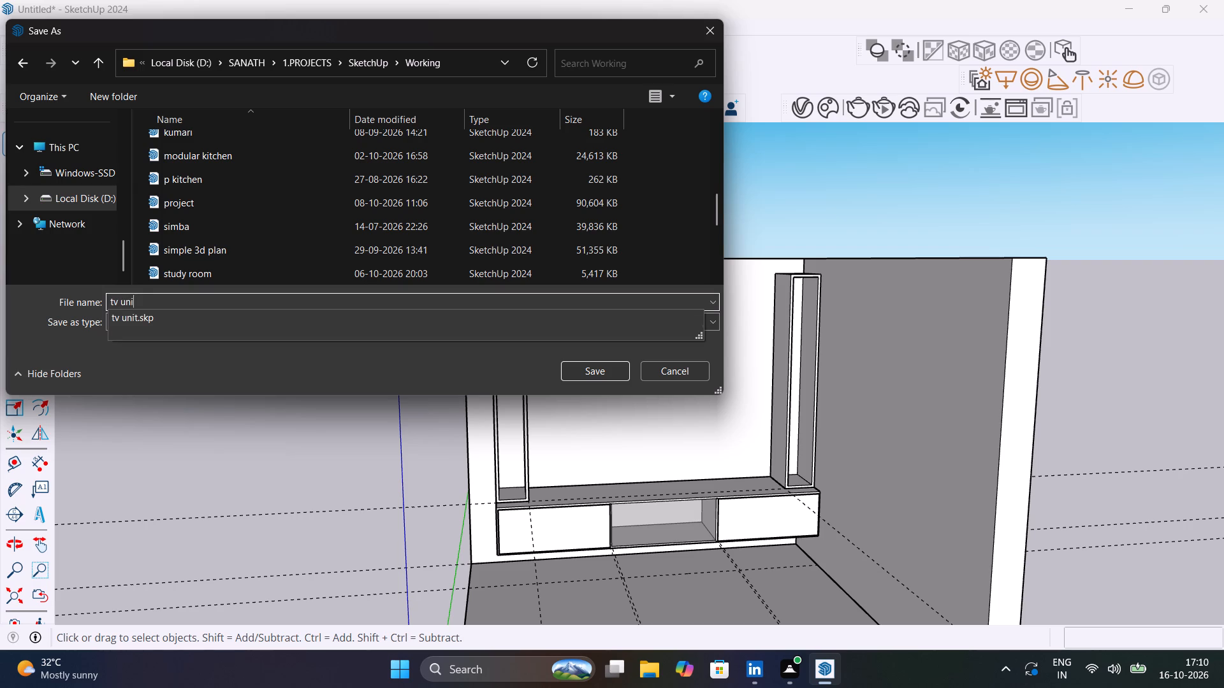
key("space")
type("fuji t9")
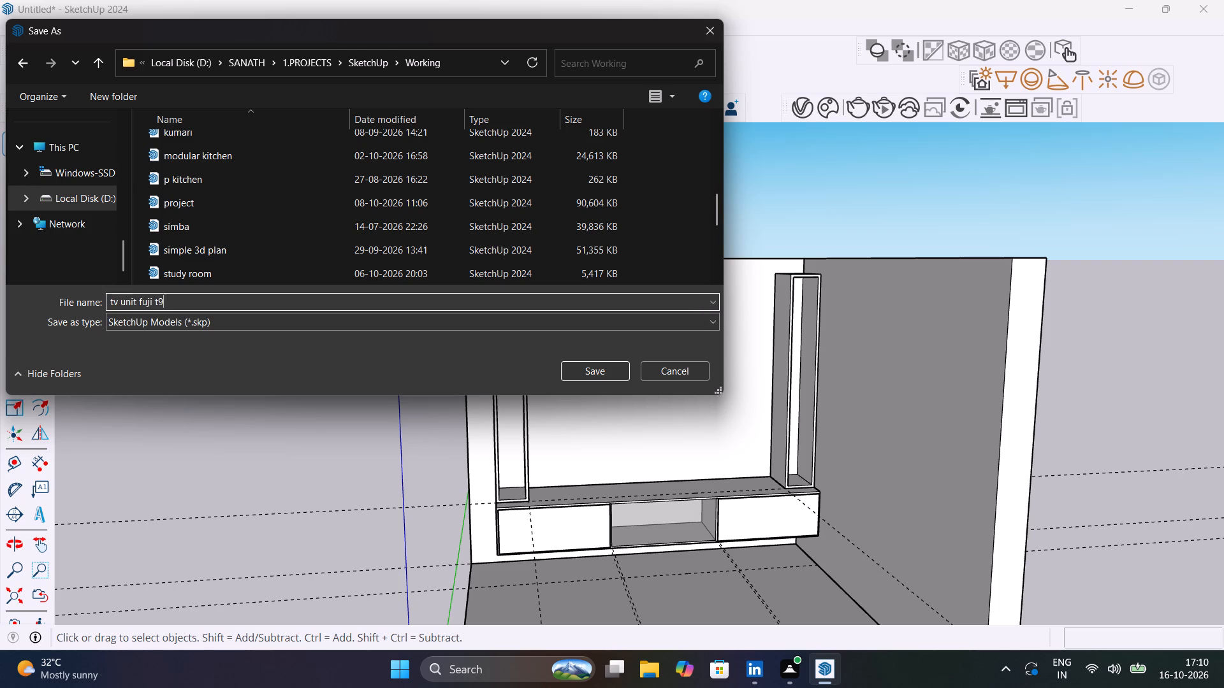
key("Return")
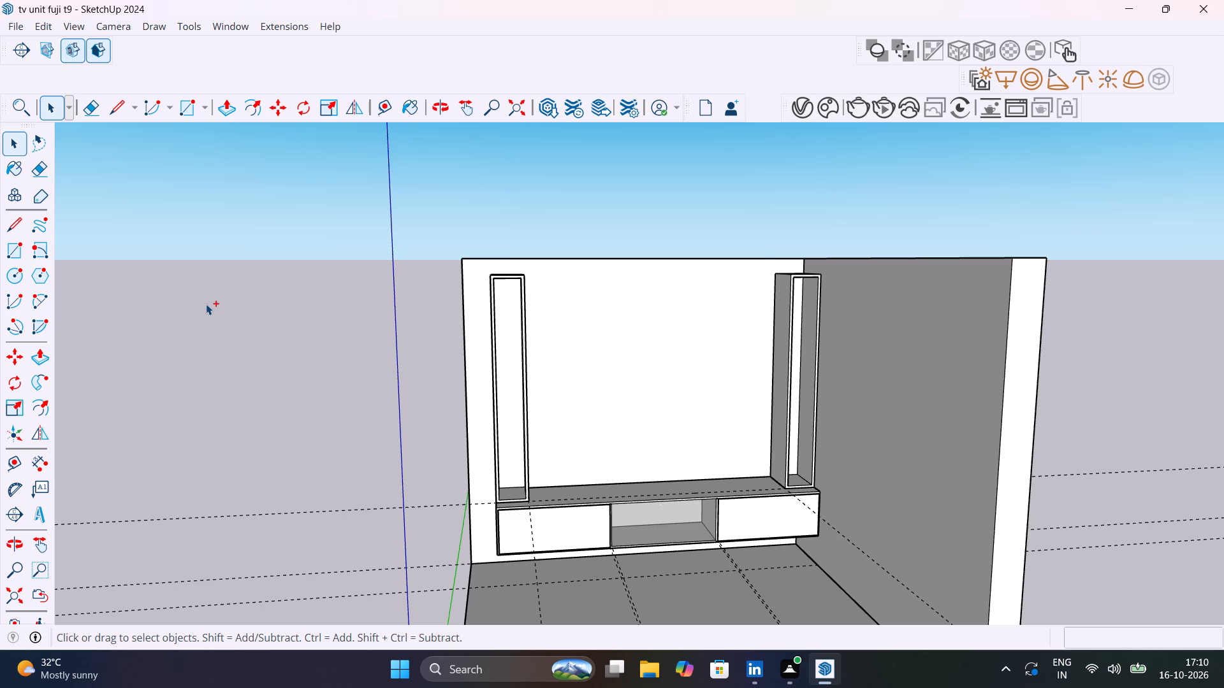
Draw a rectangle covering the inner floor of the left tall side unit, corner to corner, about 1' 4" by 9 15/16".
scroll(555, 468, "up", 1)
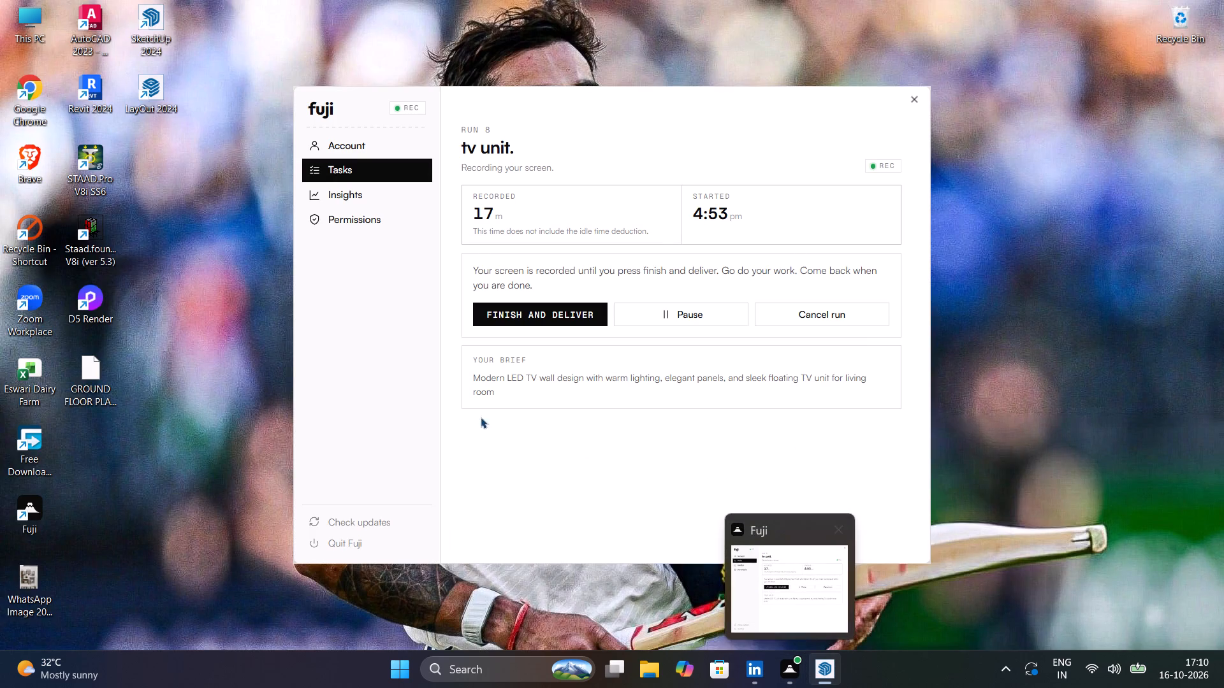
scroll(544, 478, "up", 4)
middle_click_drag(550, 473, 551, 559)
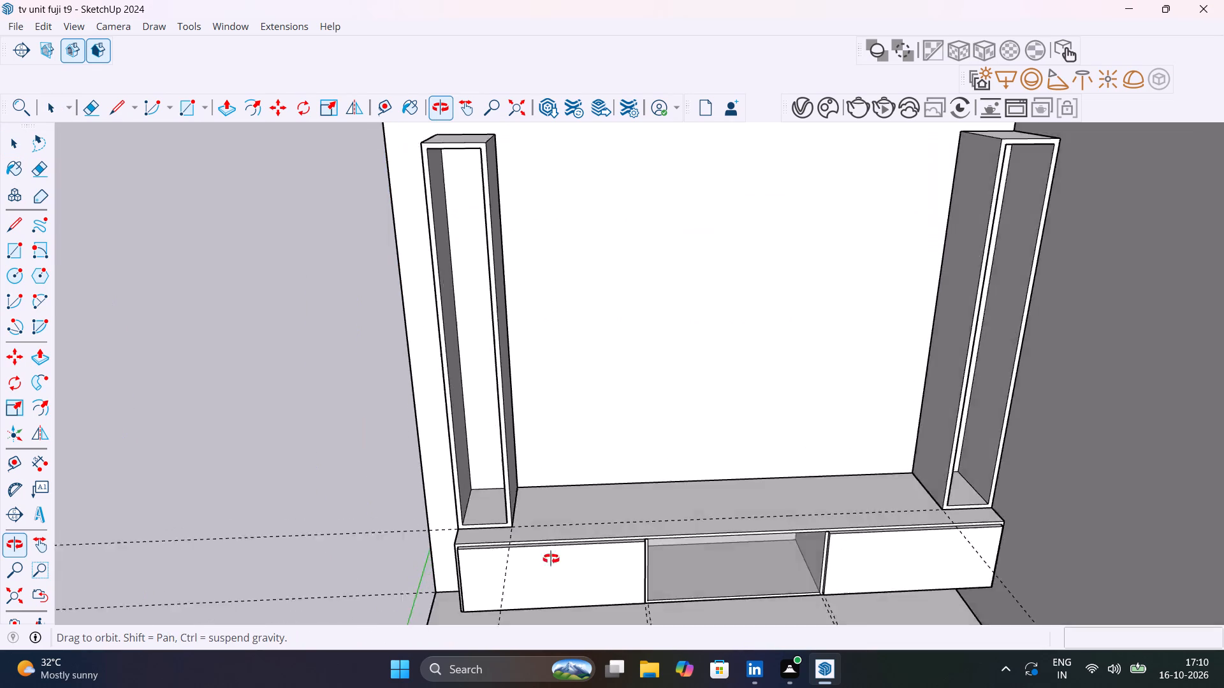
middle_click_drag(551, 559, 554, 563)
scroll(553, 563, "down", 1)
scroll(498, 499, "up", 3)
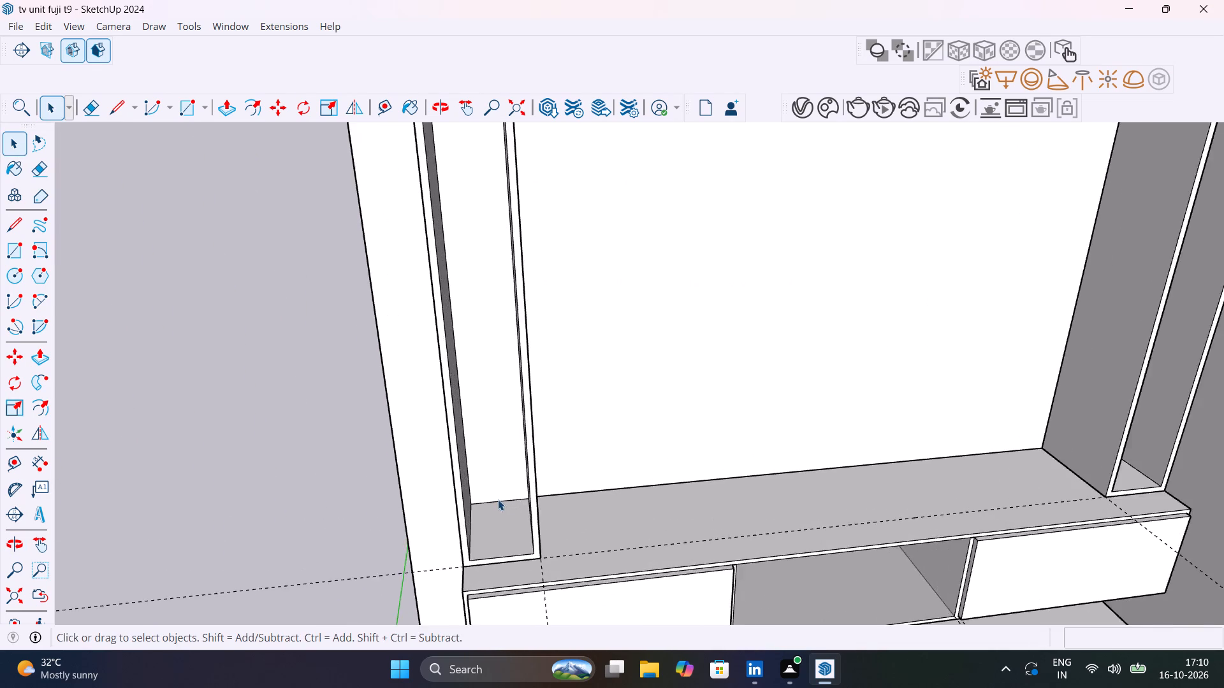
scroll(498, 499, "up", 10)
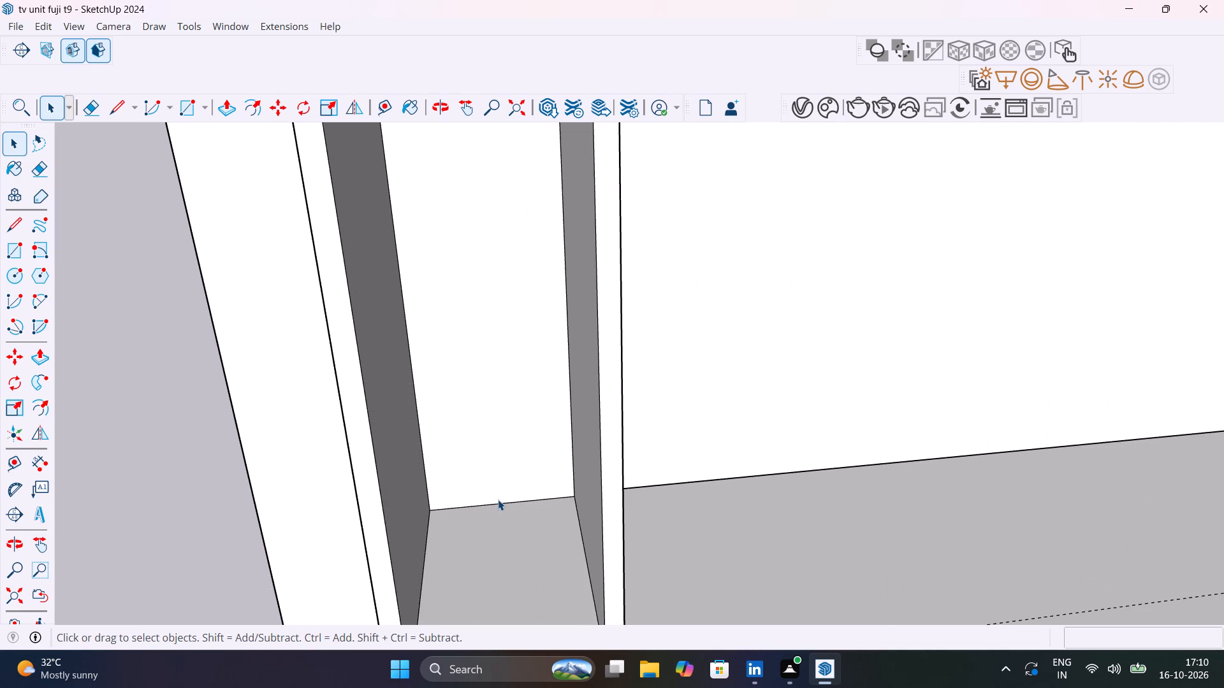
key("r")
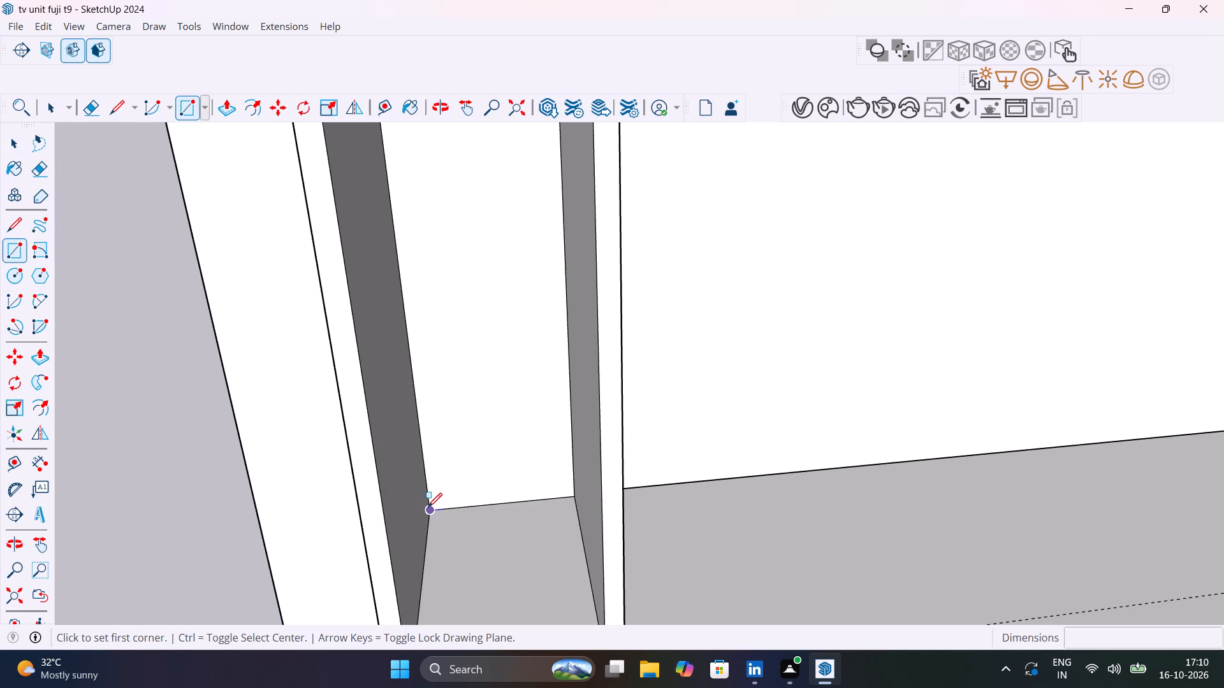
left_click(428, 507)
scroll(526, 550, "down", 7)
middle_click_drag(530, 510, 570, 420, "shift")
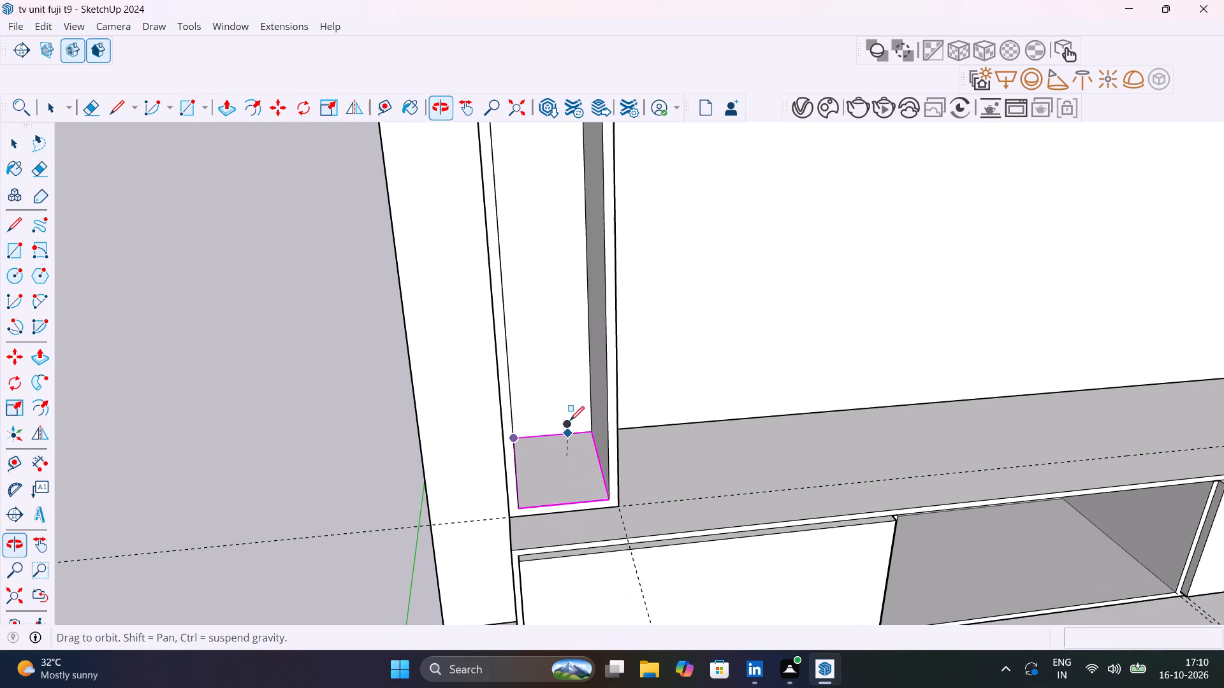
scroll(610, 483, "up", 9)
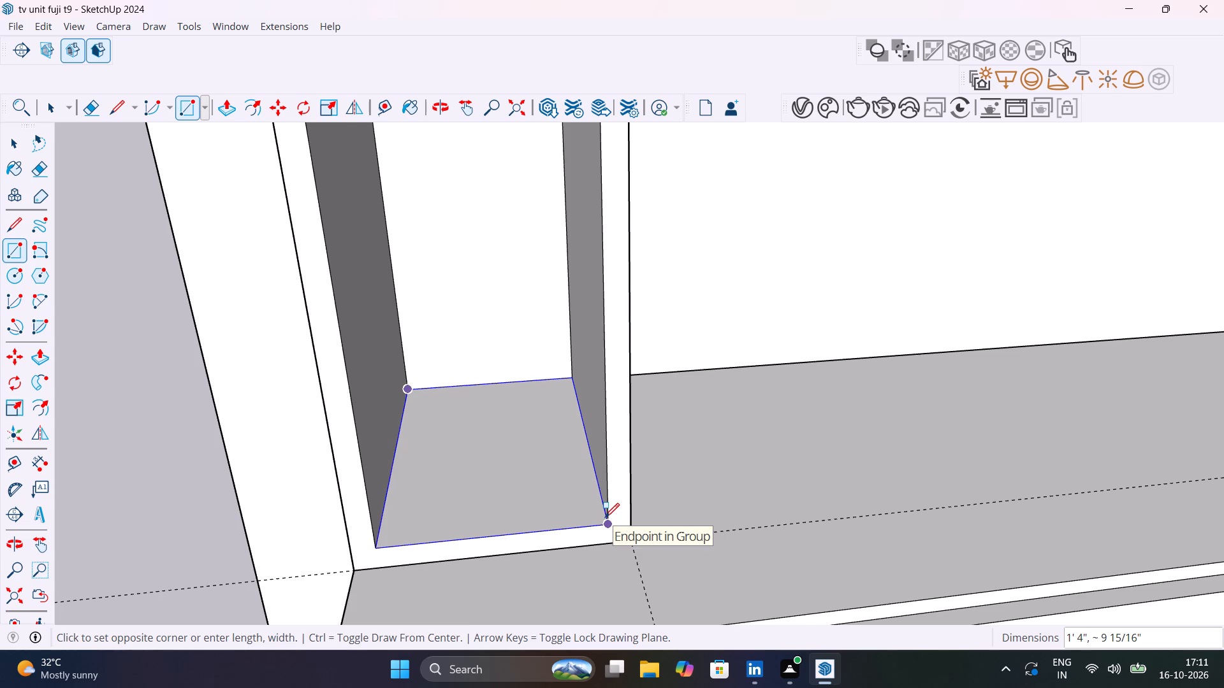
scroll(605, 517, "up", 3)
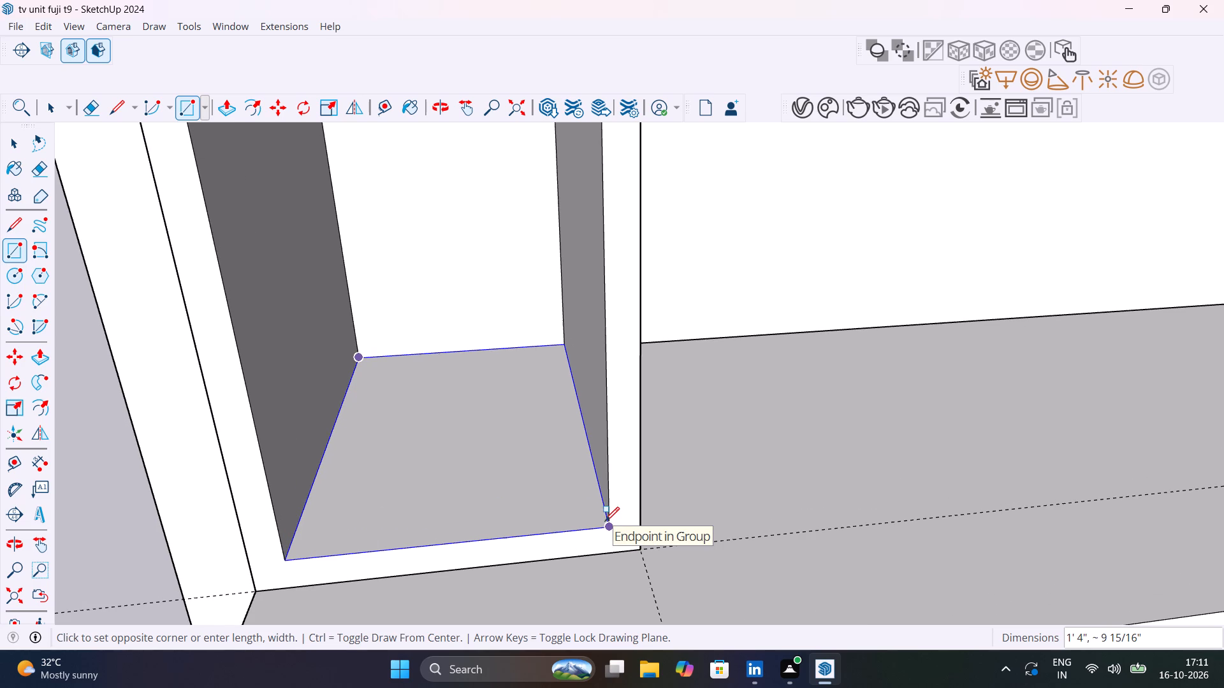
left_click(605, 524)
Pull the rectangle on the side unit's inner floor up by 1" to form a shelf board.
key("p")
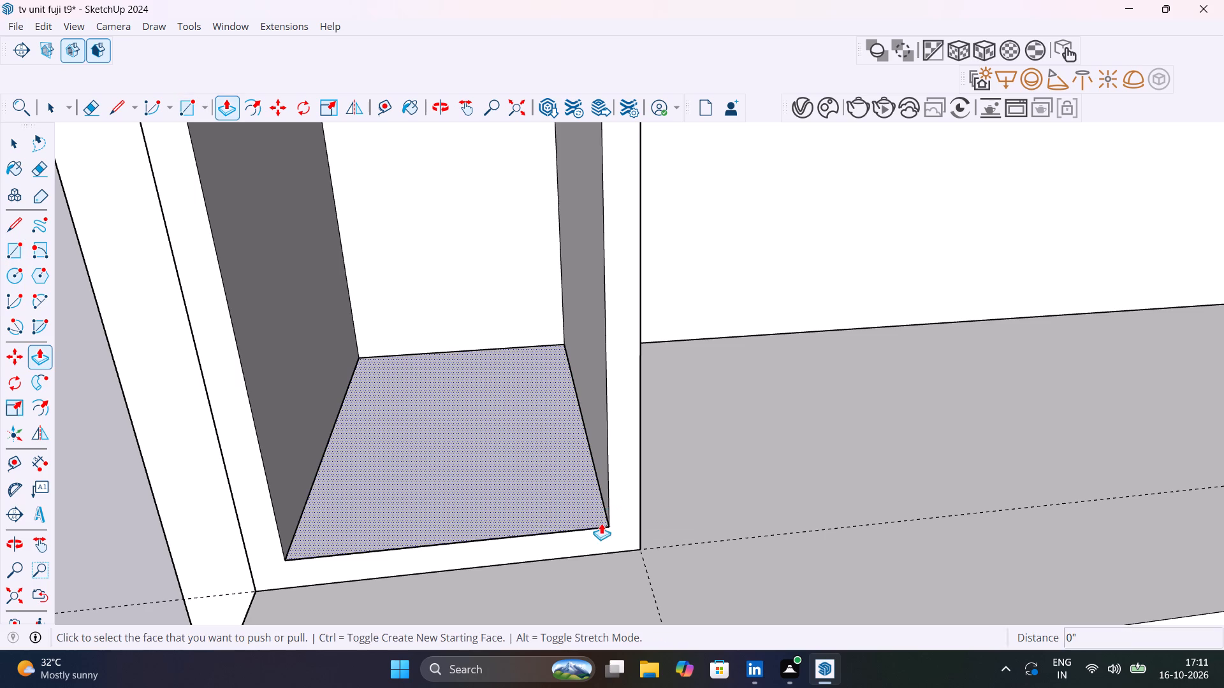
left_click(547, 506)
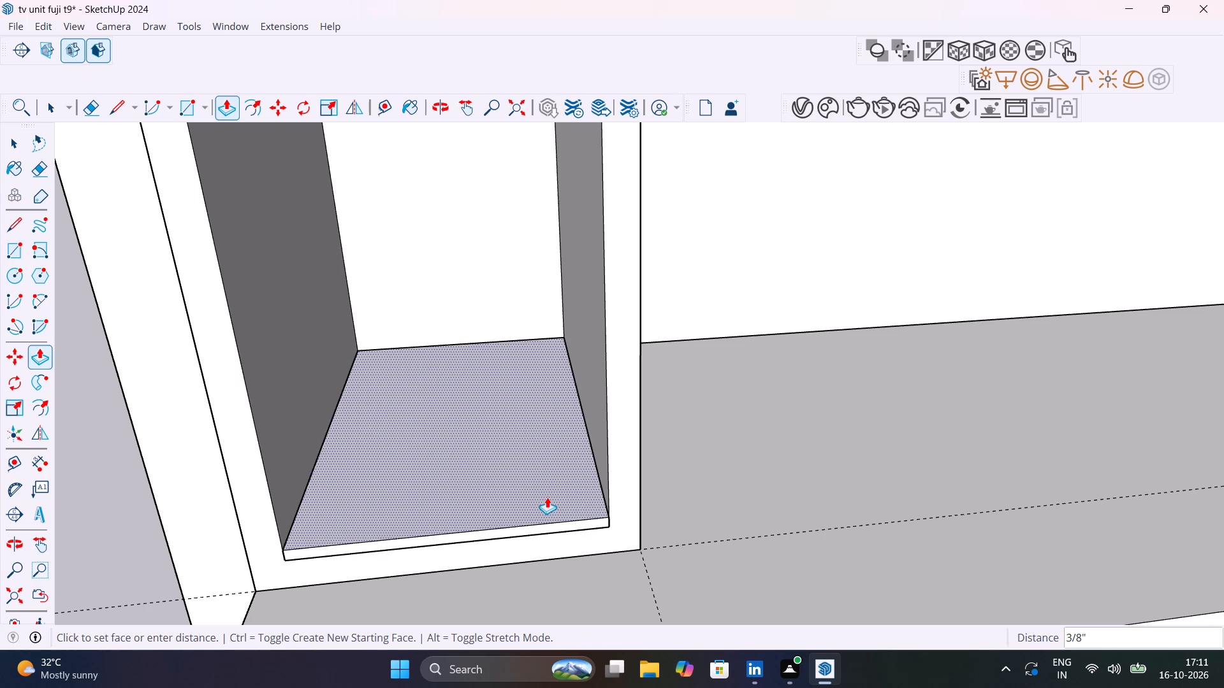
type("1\"")
key("Return")
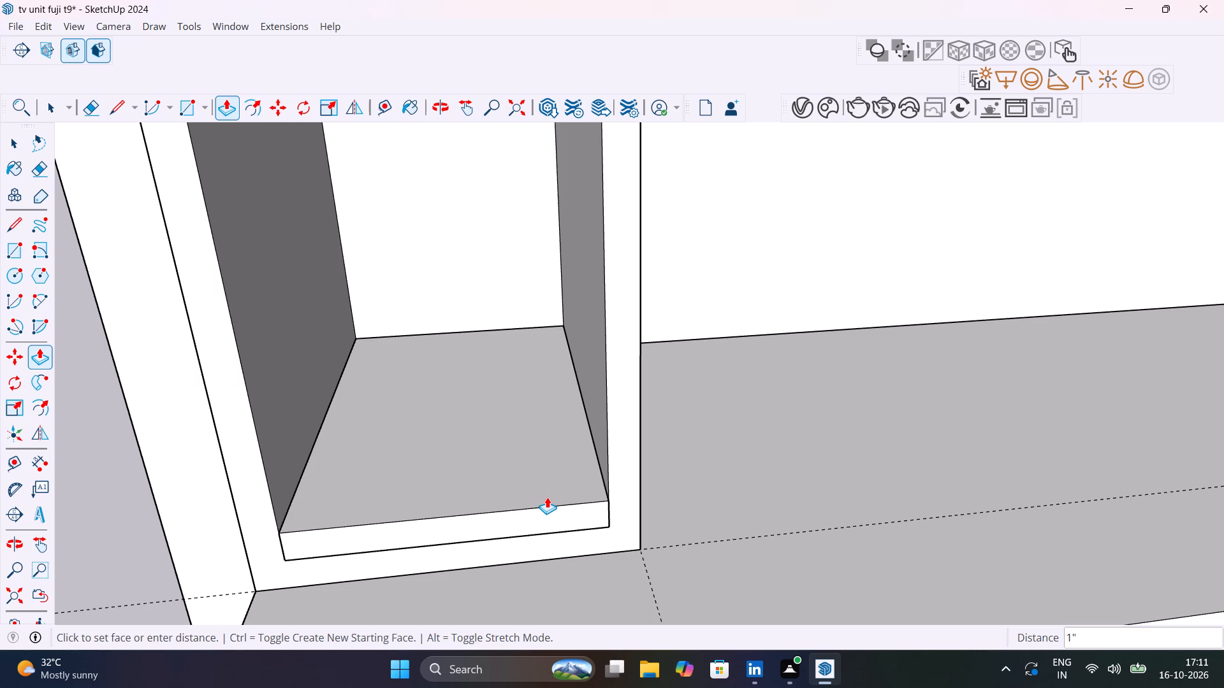
Select the whole 1" shelf board and make it a component with the default settings.
key("space")
triple_click(546, 517)
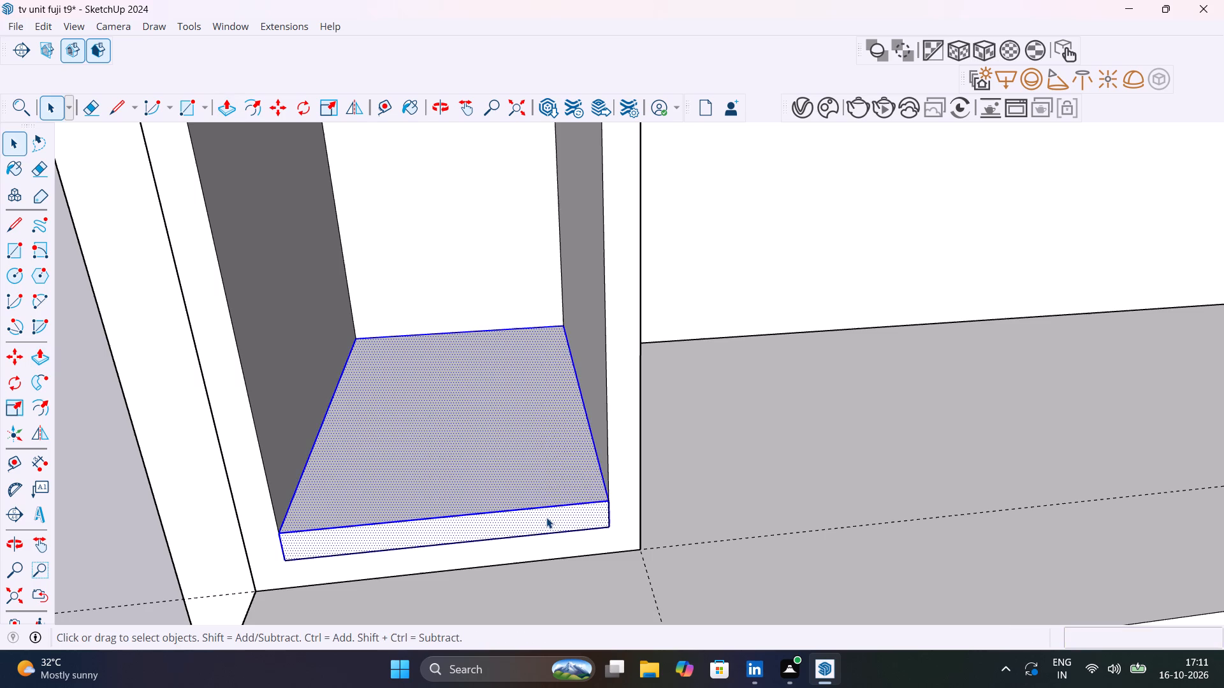
right_click(546, 517)
left_click(652, 226)
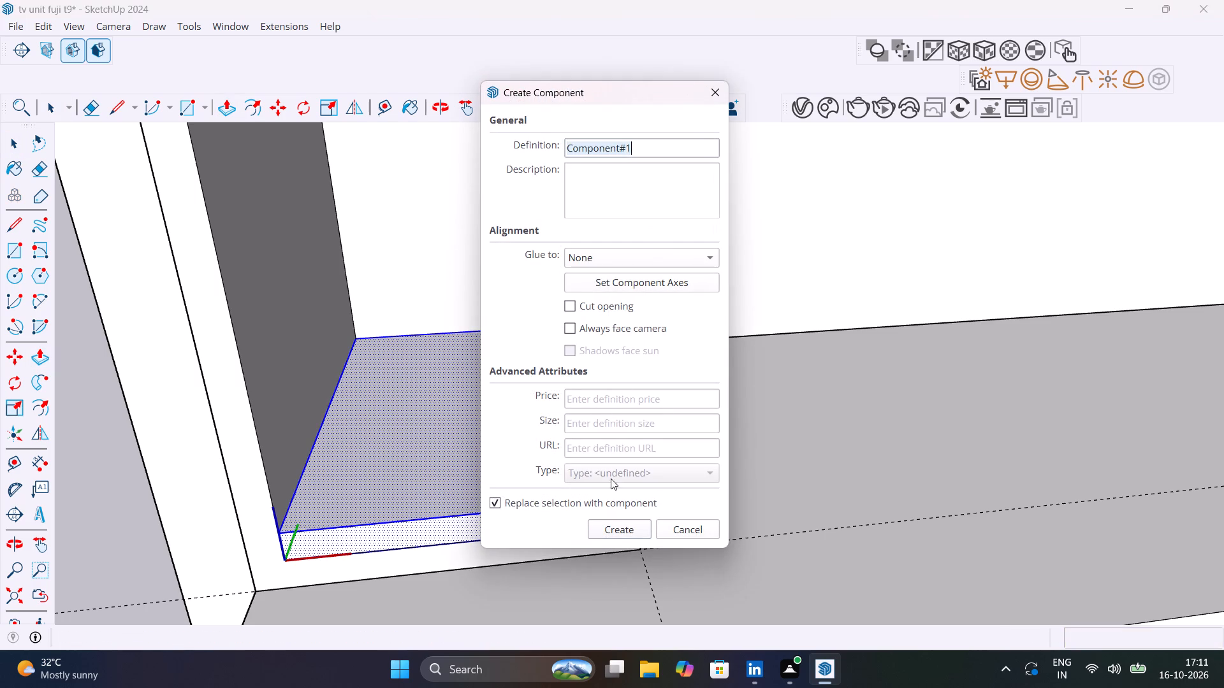
left_click(620, 525)
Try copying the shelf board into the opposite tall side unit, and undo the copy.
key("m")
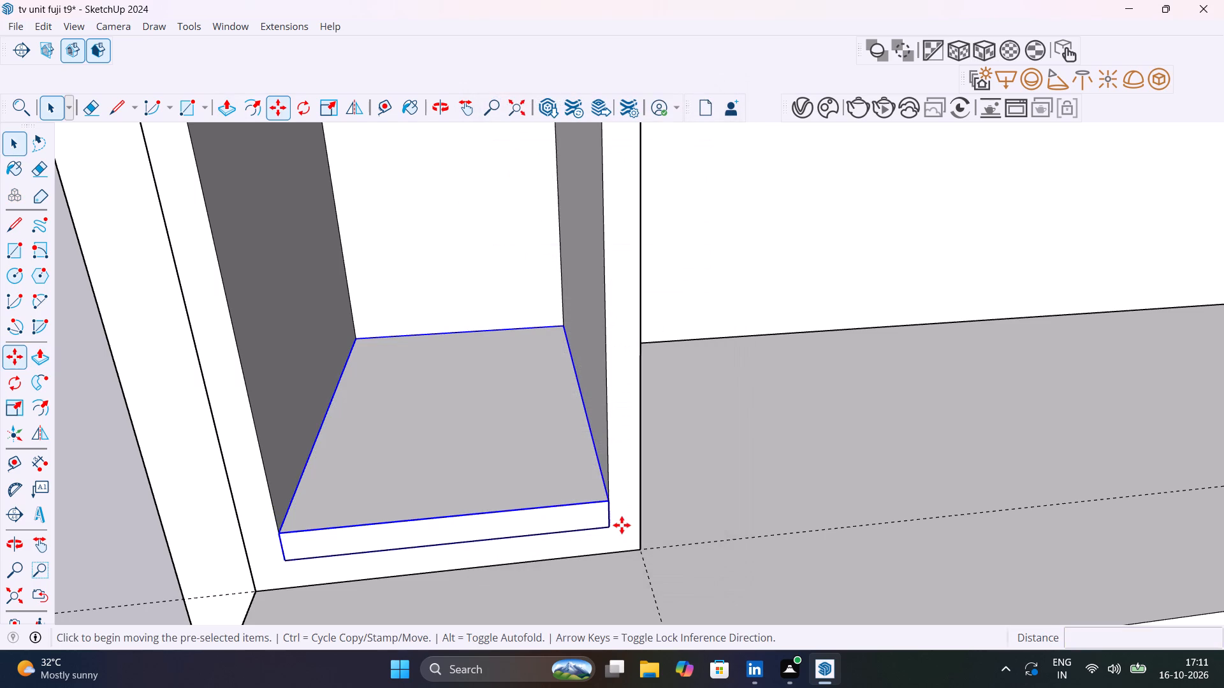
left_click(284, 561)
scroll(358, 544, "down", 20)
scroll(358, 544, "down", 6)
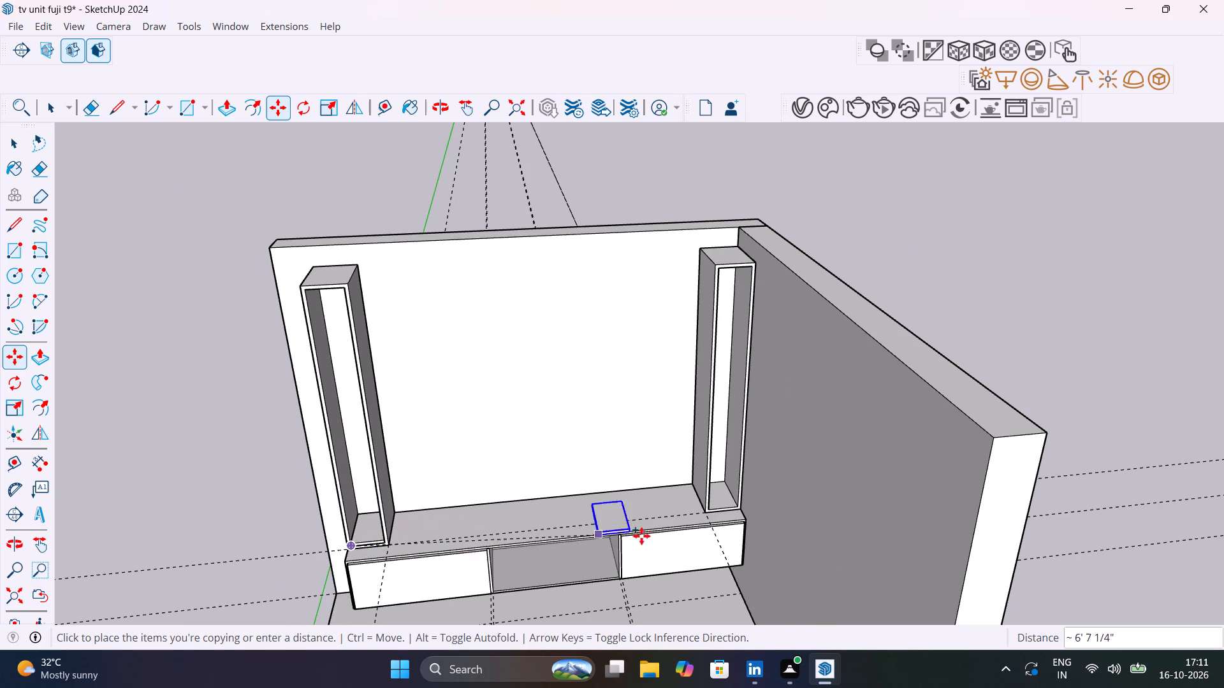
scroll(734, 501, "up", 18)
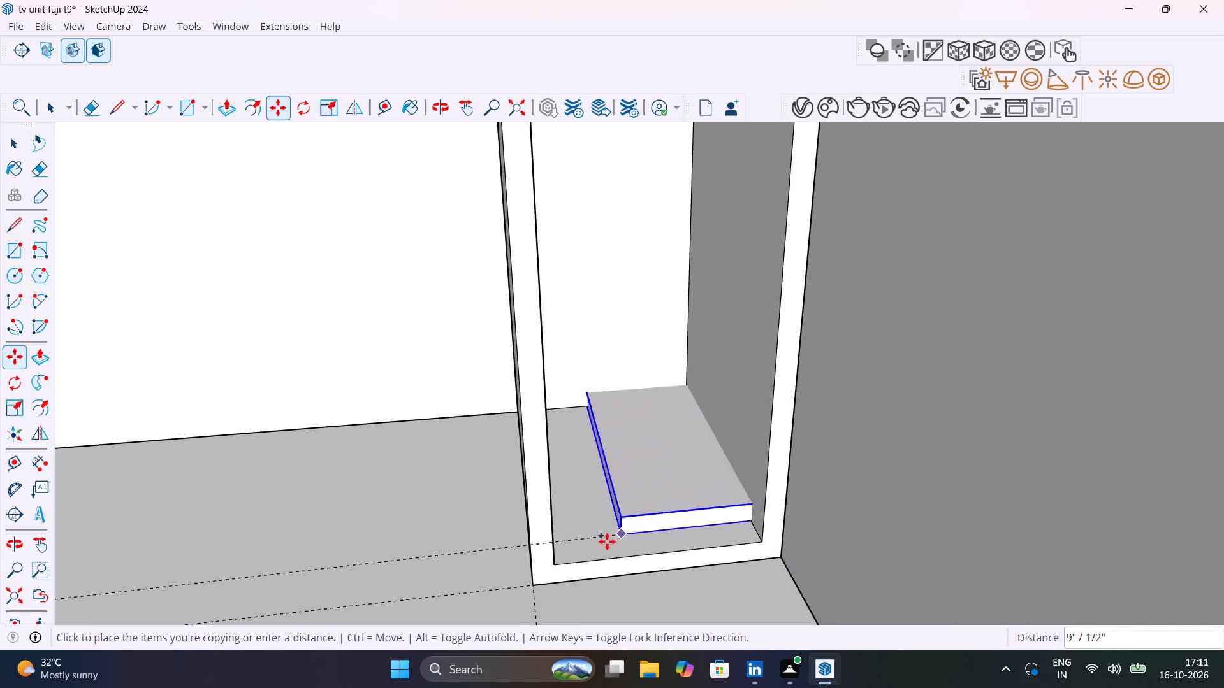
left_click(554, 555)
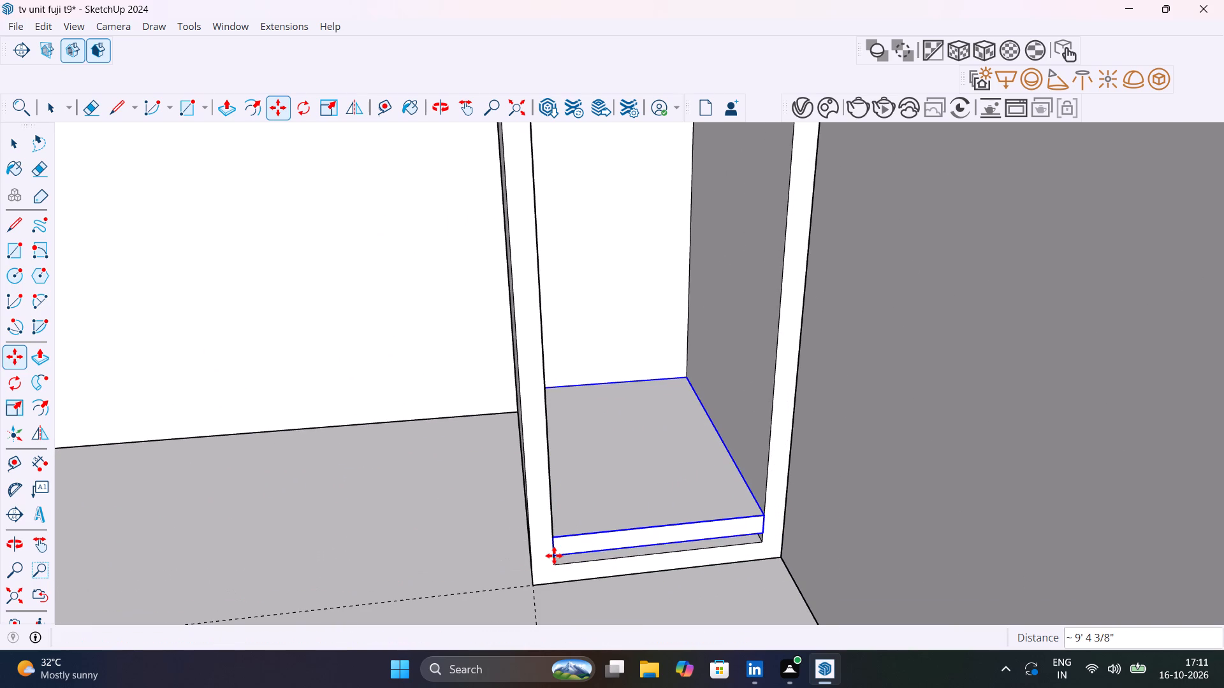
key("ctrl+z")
Copy the shelf board by its lower front corner onto the opposite tall unit's inner floor, about 9' 4 5/16" away.
scroll(303, 578, "down", 14)
scroll(366, 566, "down", 7)
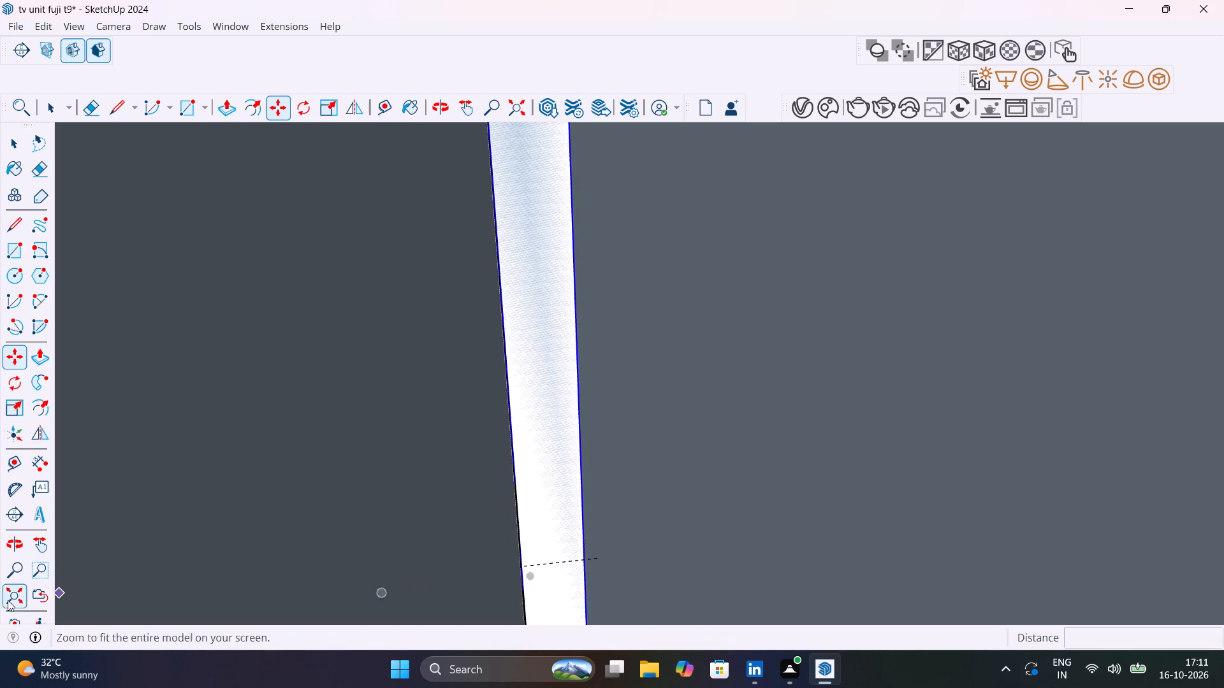
left_click(8, 600)
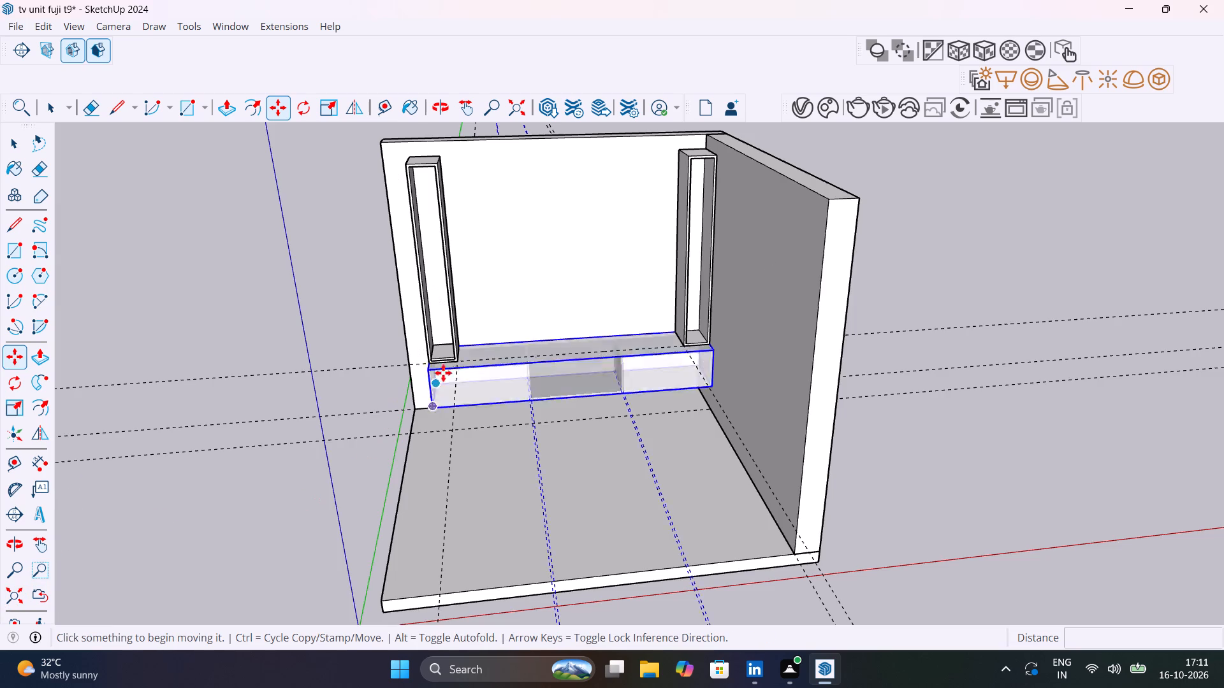
scroll(448, 361, "up", 12)
key("m")
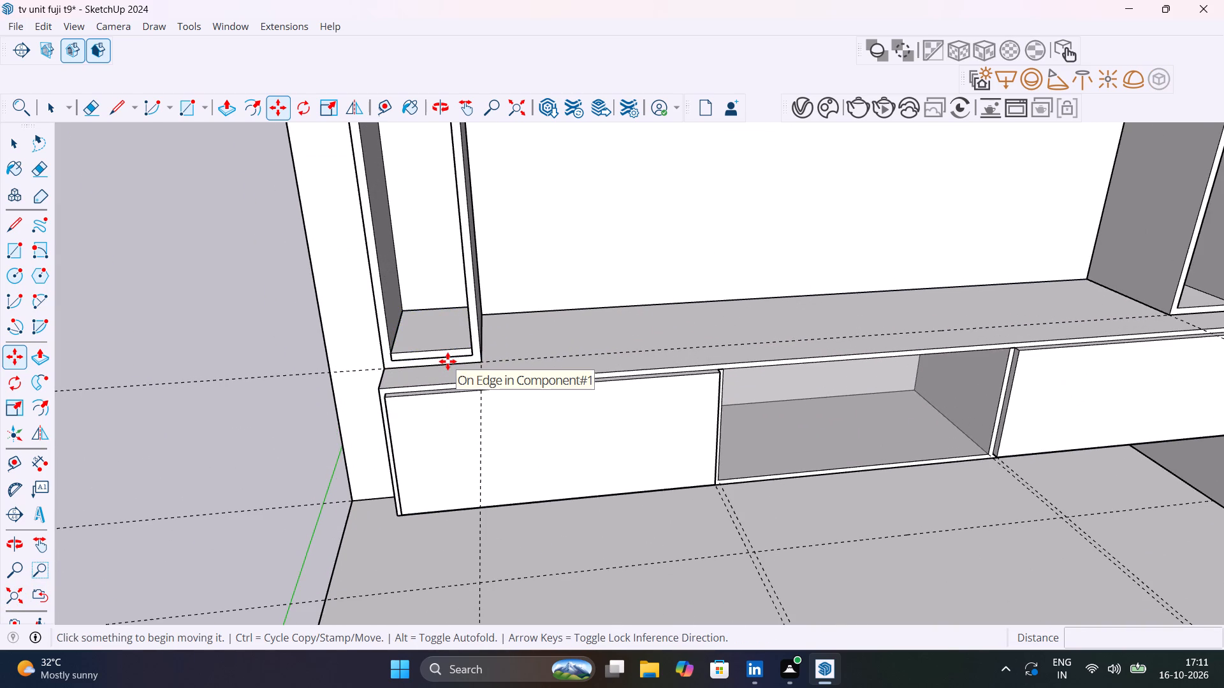
left_click(392, 361)
scroll(544, 354, "down", 5)
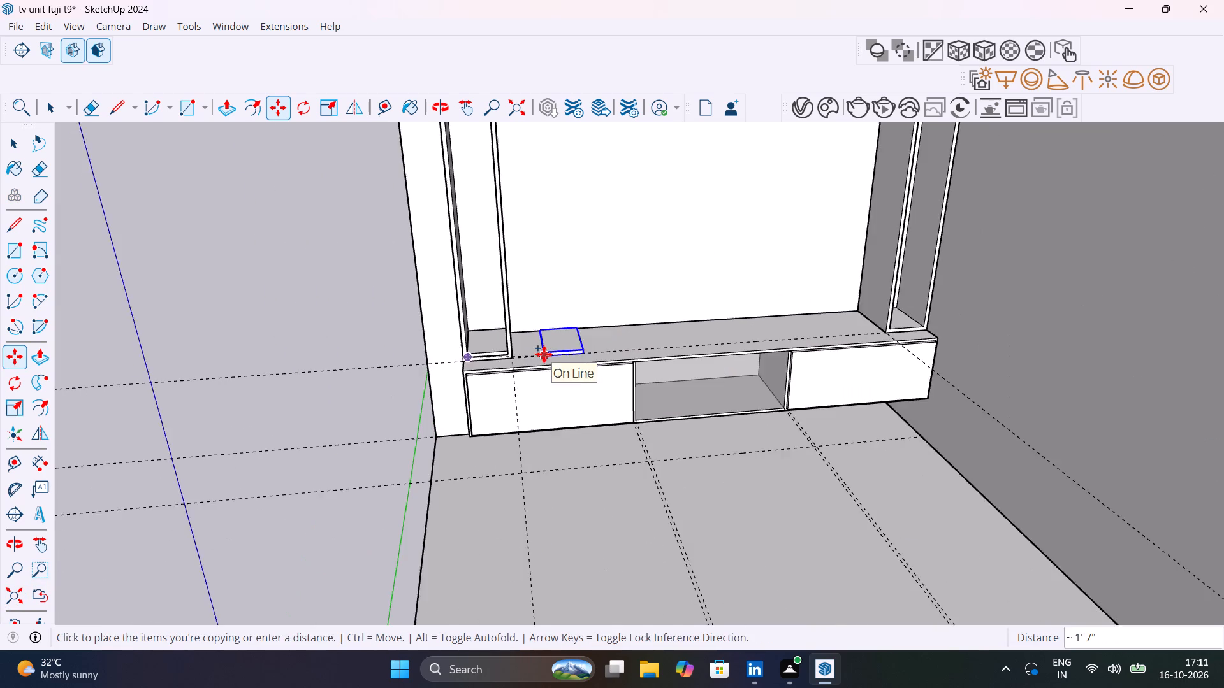
scroll(544, 354, "down", 7)
scroll(779, 320, "up", 12)
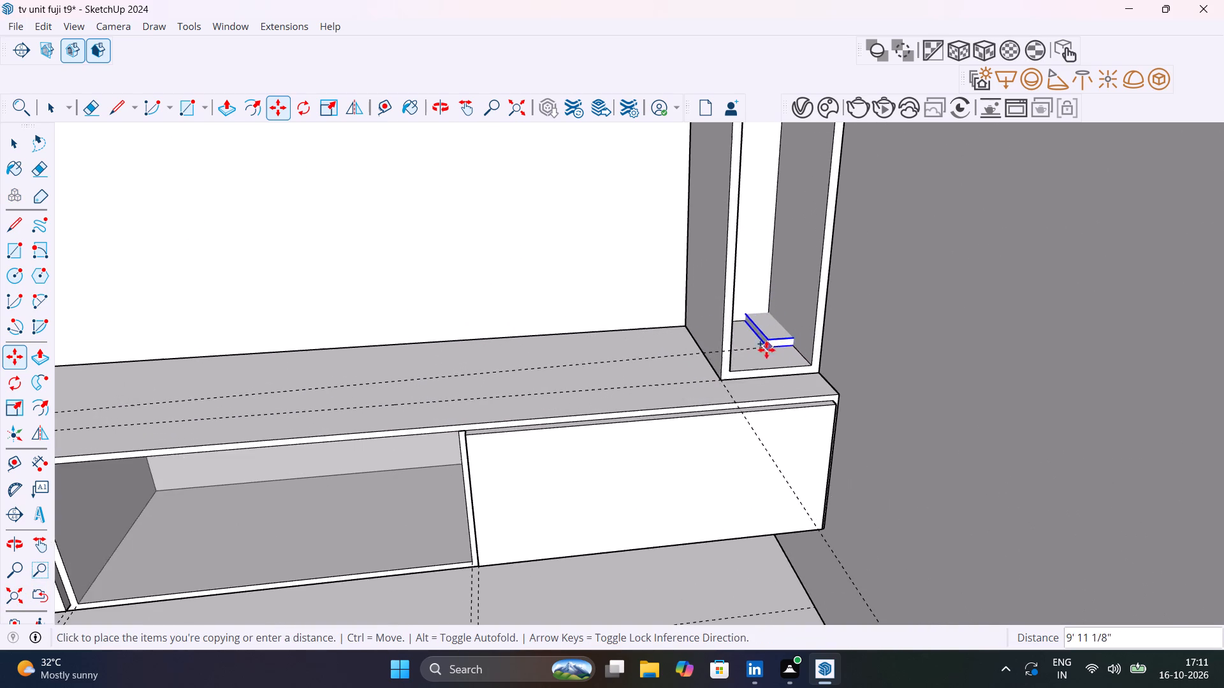
scroll(759, 367, "up", 13)
middle_click_drag(754, 365, 692, 386)
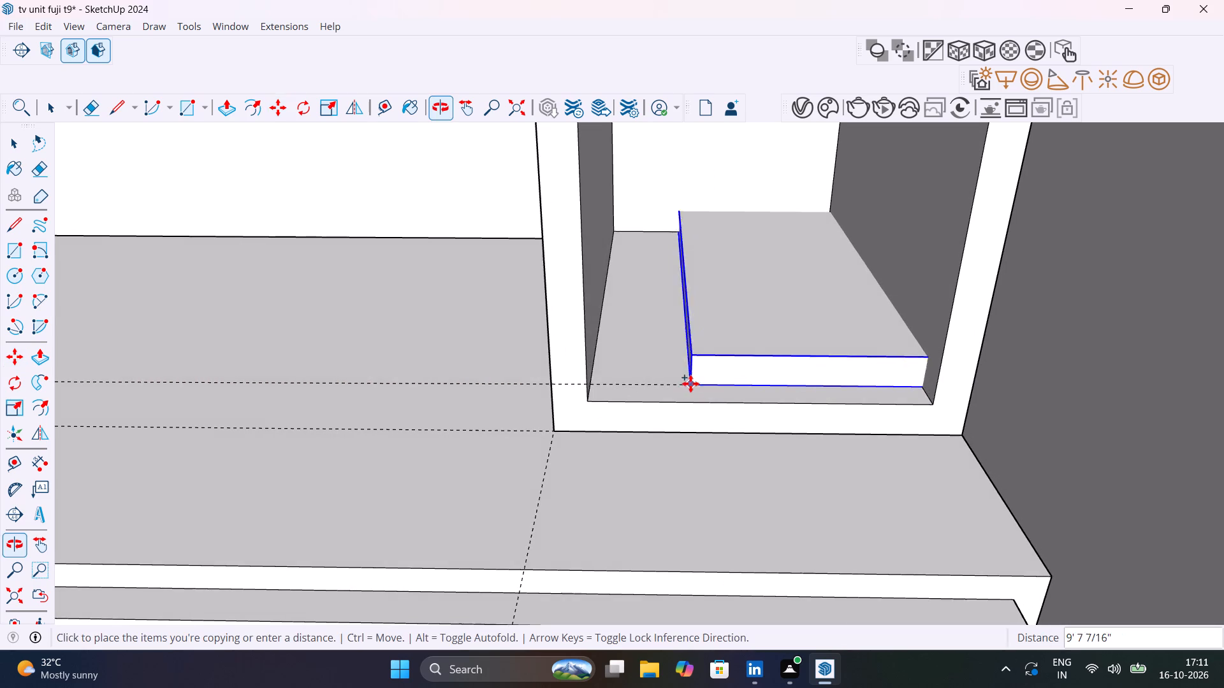
left_click(589, 394)
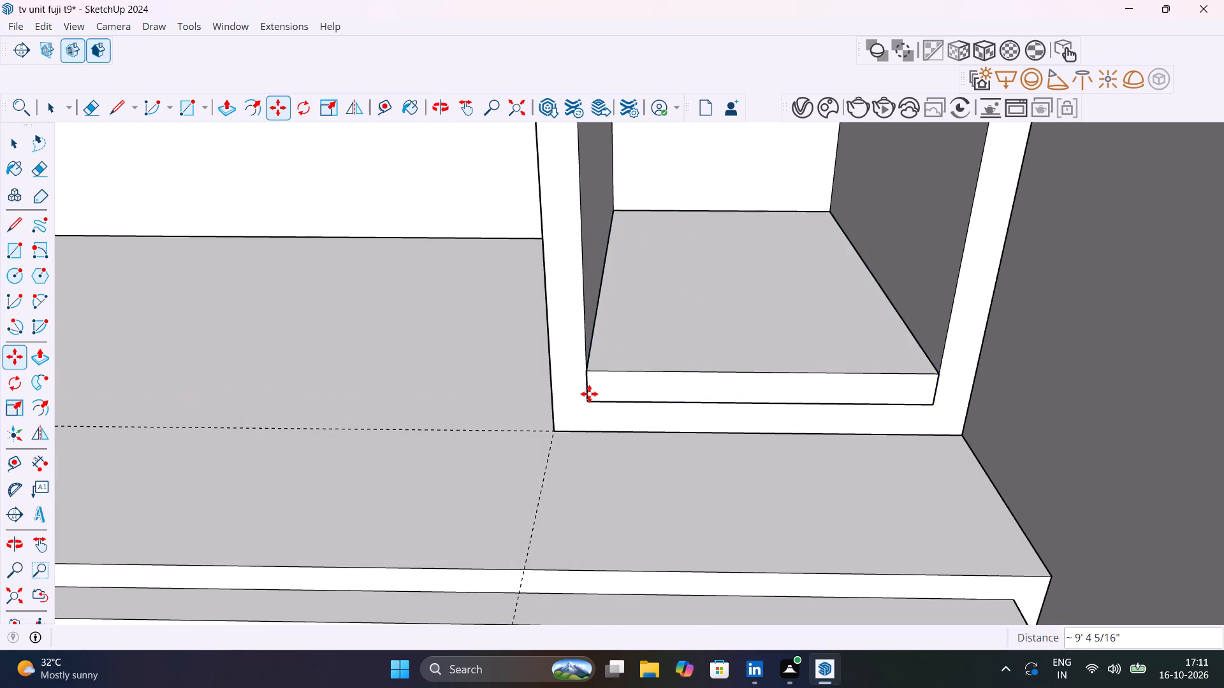
Select both shelf boards and copy them up to the inner top of the tall units, about 6' 8 15/16" higher.
key("m")
key("space")
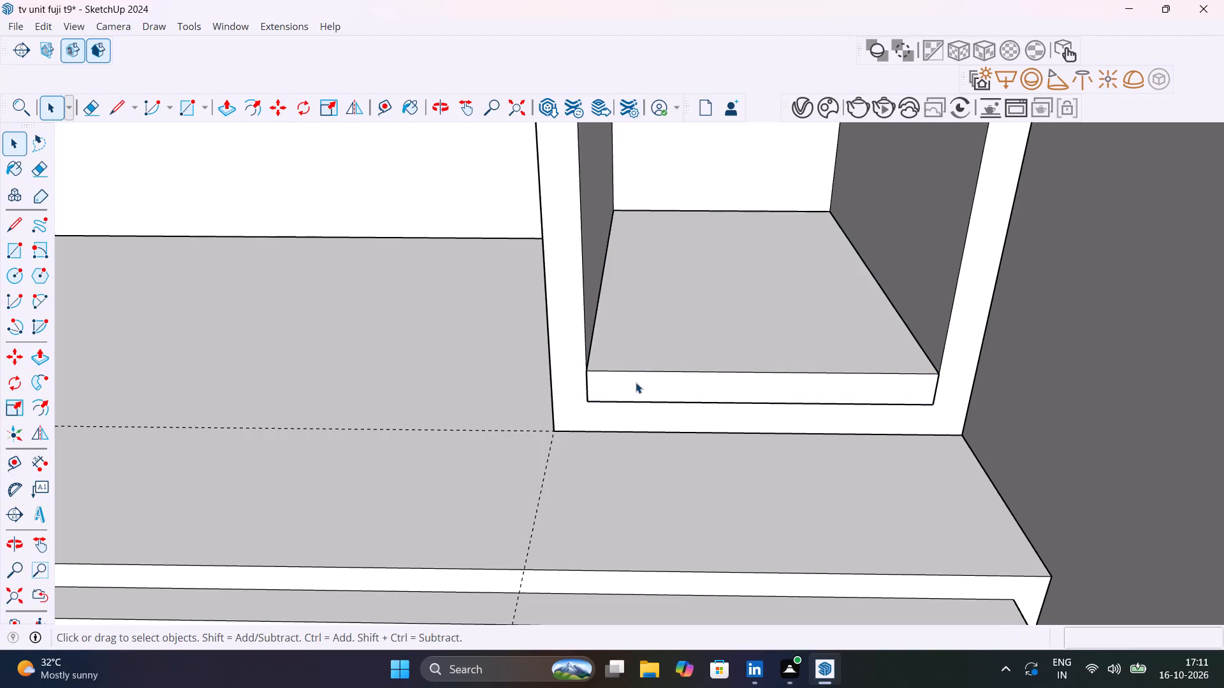
left_click(636, 382)
scroll(637, 382, "down", 18)
middle_click_drag(385, 388, 799, 403, "shift")
left_click(374, 389, "shift")
scroll(374, 389, "up", 3, "shift")
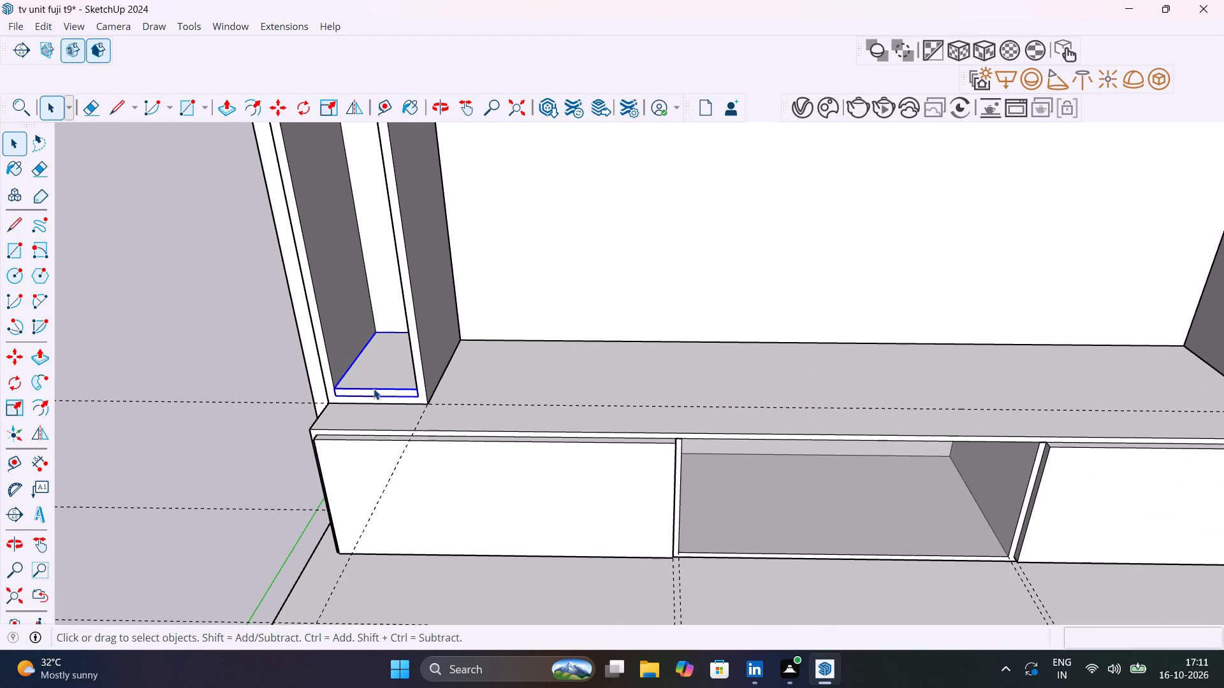
key("m")
scroll(355, 388, "up", 9)
middle_click_drag(355, 388, 382, 384)
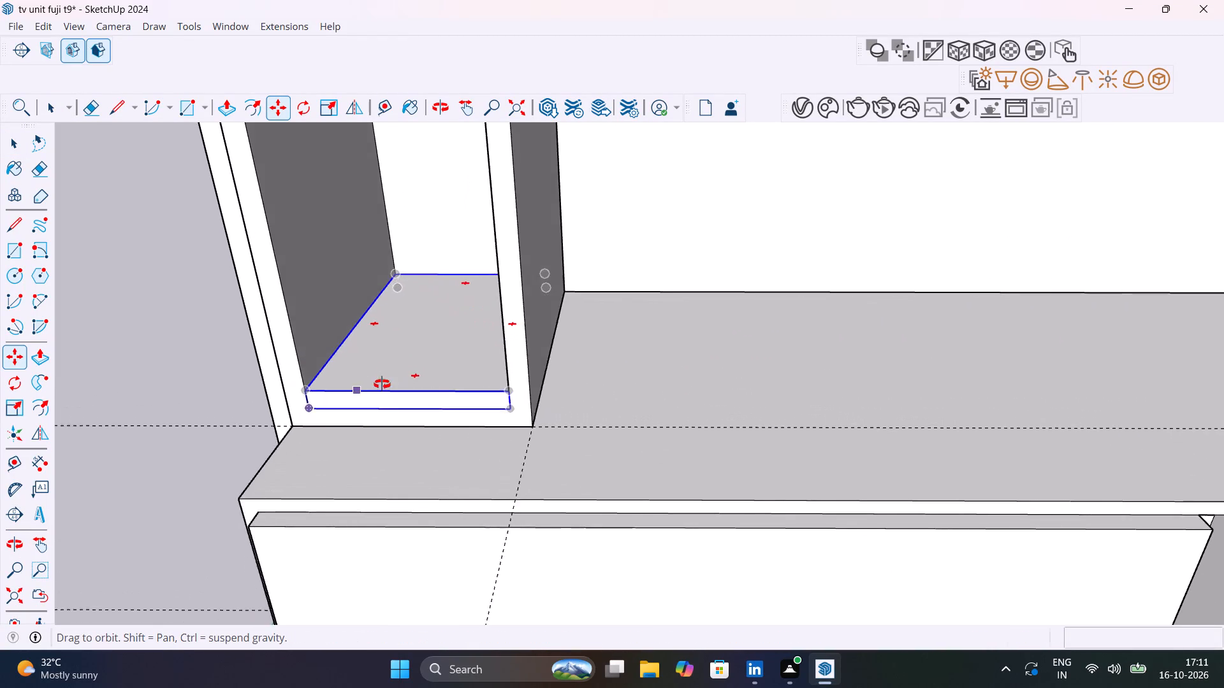
middle_click_drag(382, 384, 516, 368)
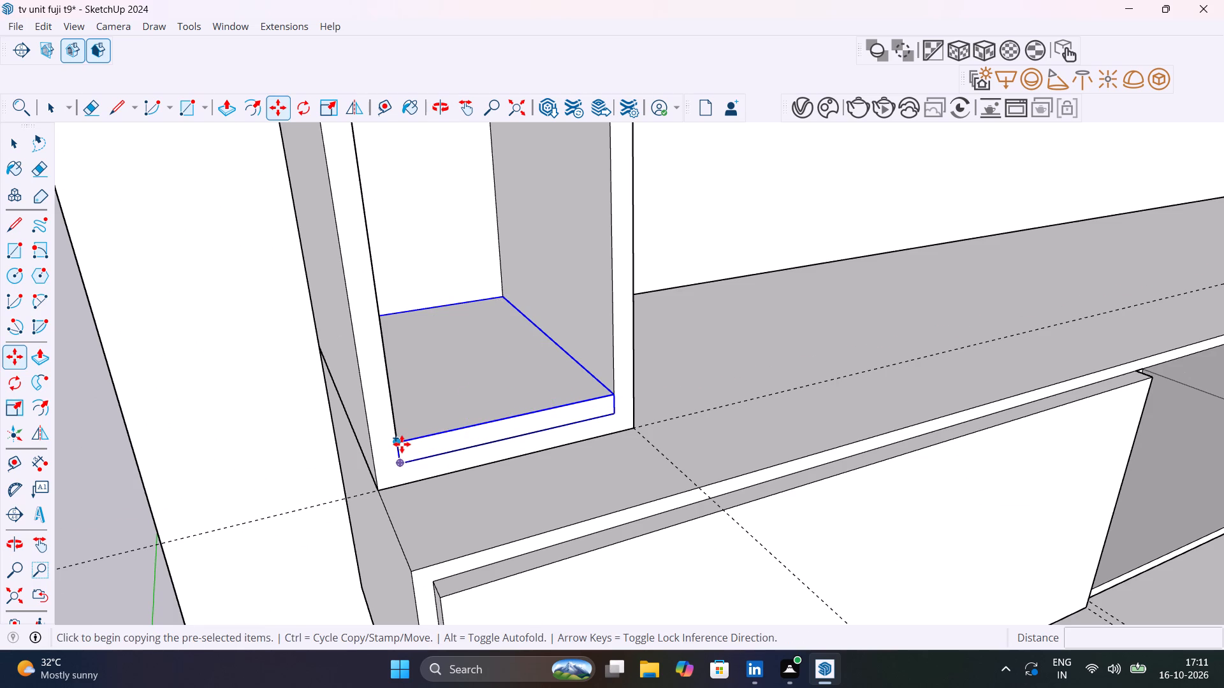
left_click(402, 444)
scroll(414, 385, "down", 20)
scroll(414, 385, "down", 2)
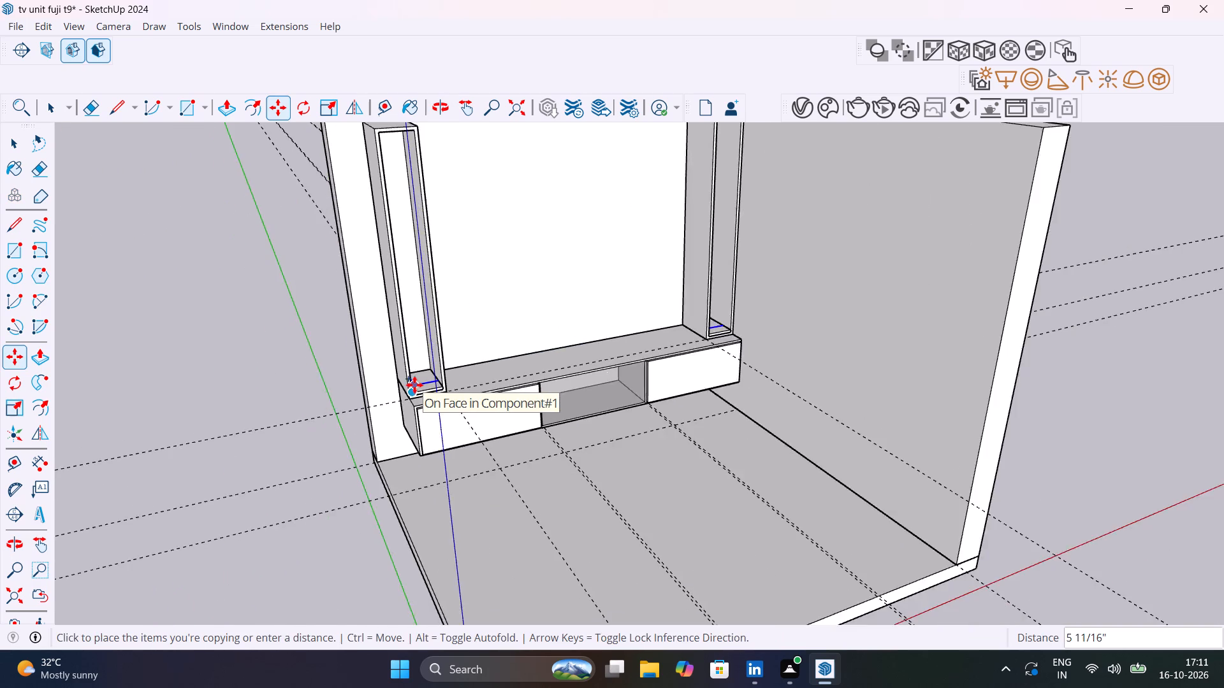
scroll(414, 385, "down", 6)
scroll(402, 263, "up", 20)
scroll(402, 263, "up", 3)
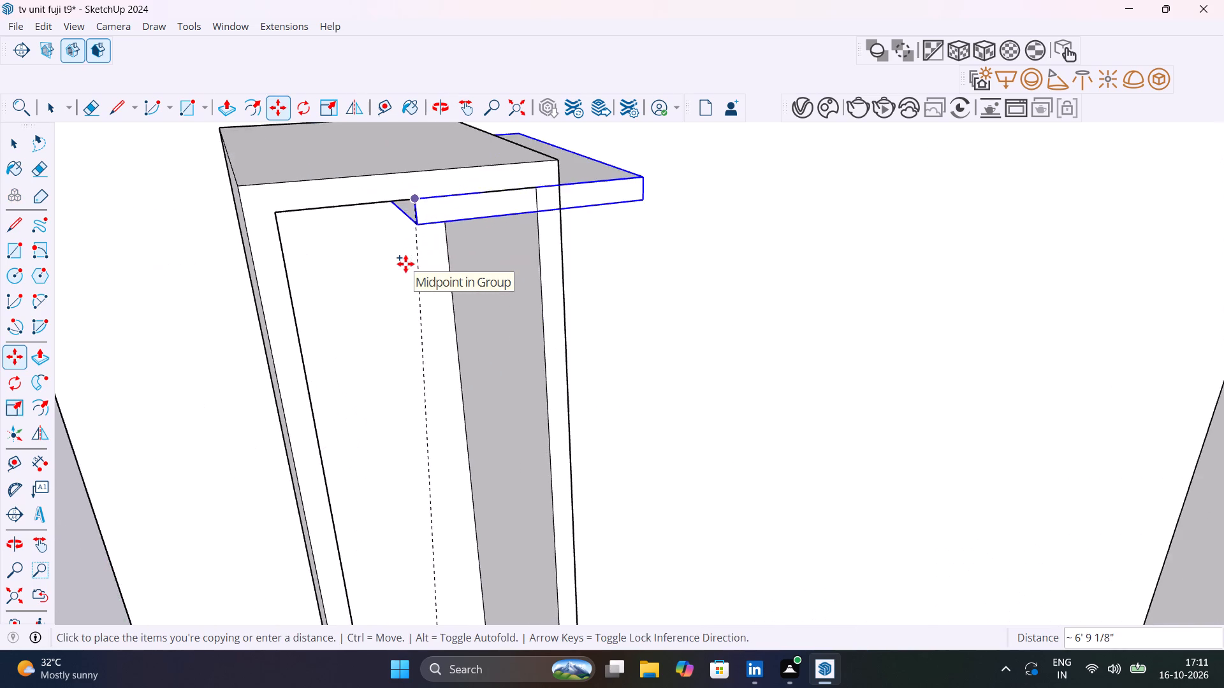
middle_click_drag(400, 263, 381, 155)
scroll(381, 155, "up", 1)
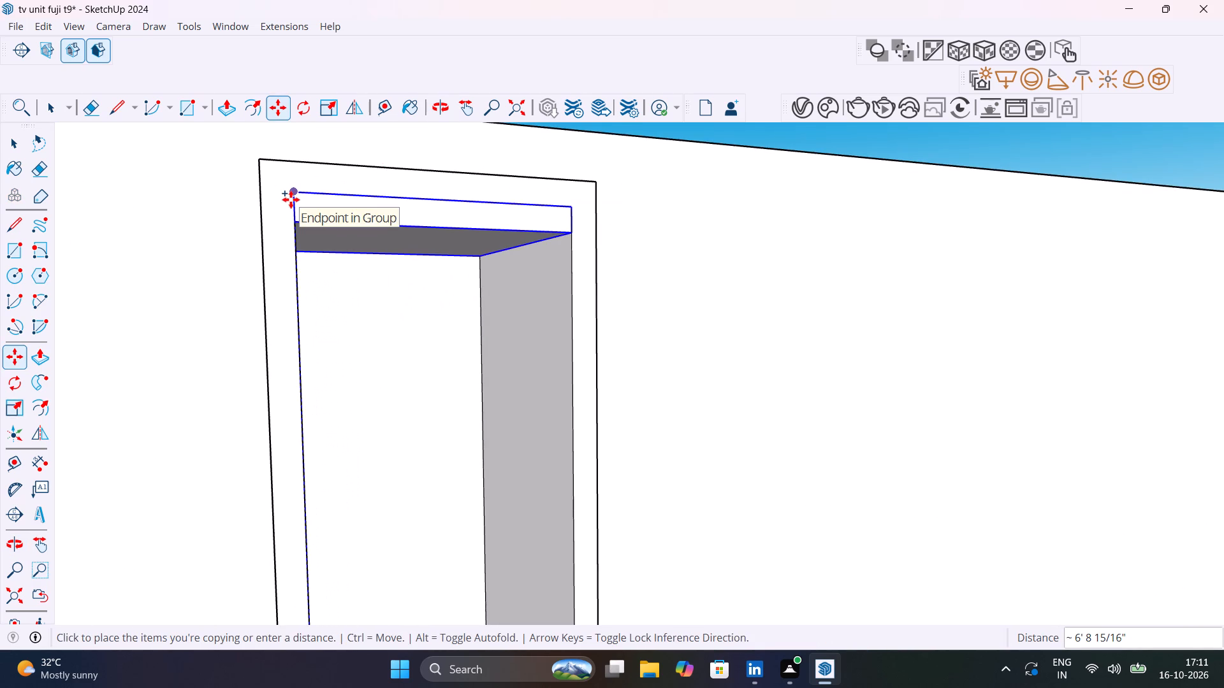
left_click(291, 199)
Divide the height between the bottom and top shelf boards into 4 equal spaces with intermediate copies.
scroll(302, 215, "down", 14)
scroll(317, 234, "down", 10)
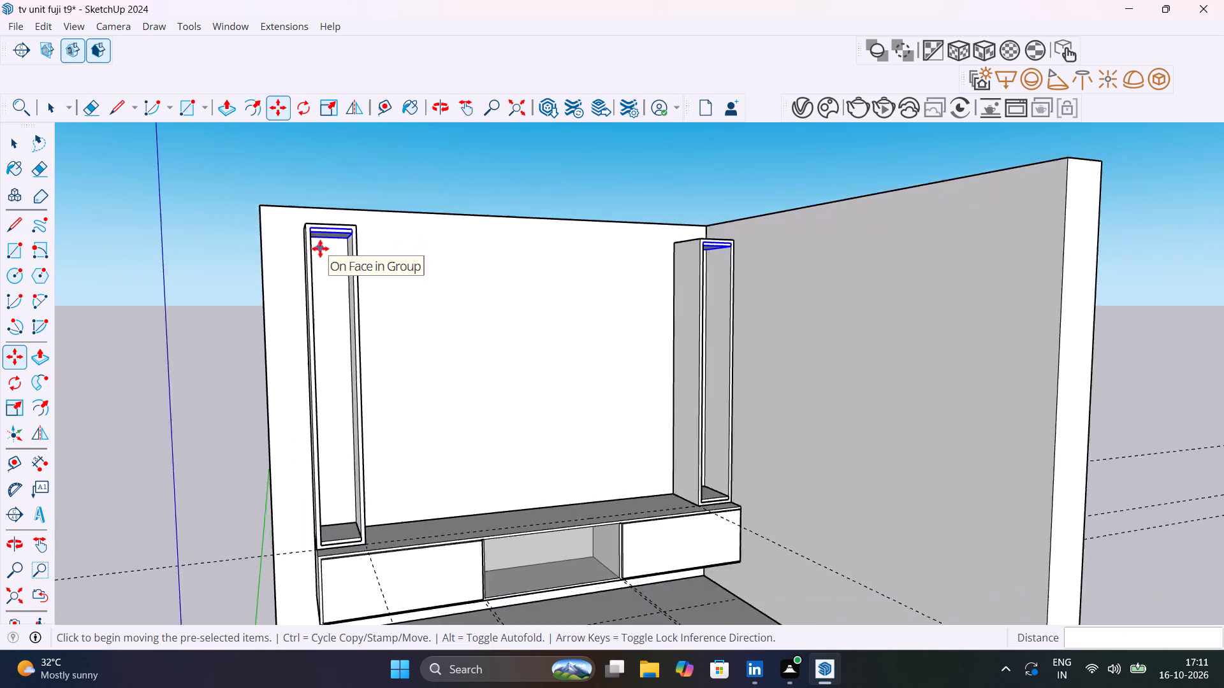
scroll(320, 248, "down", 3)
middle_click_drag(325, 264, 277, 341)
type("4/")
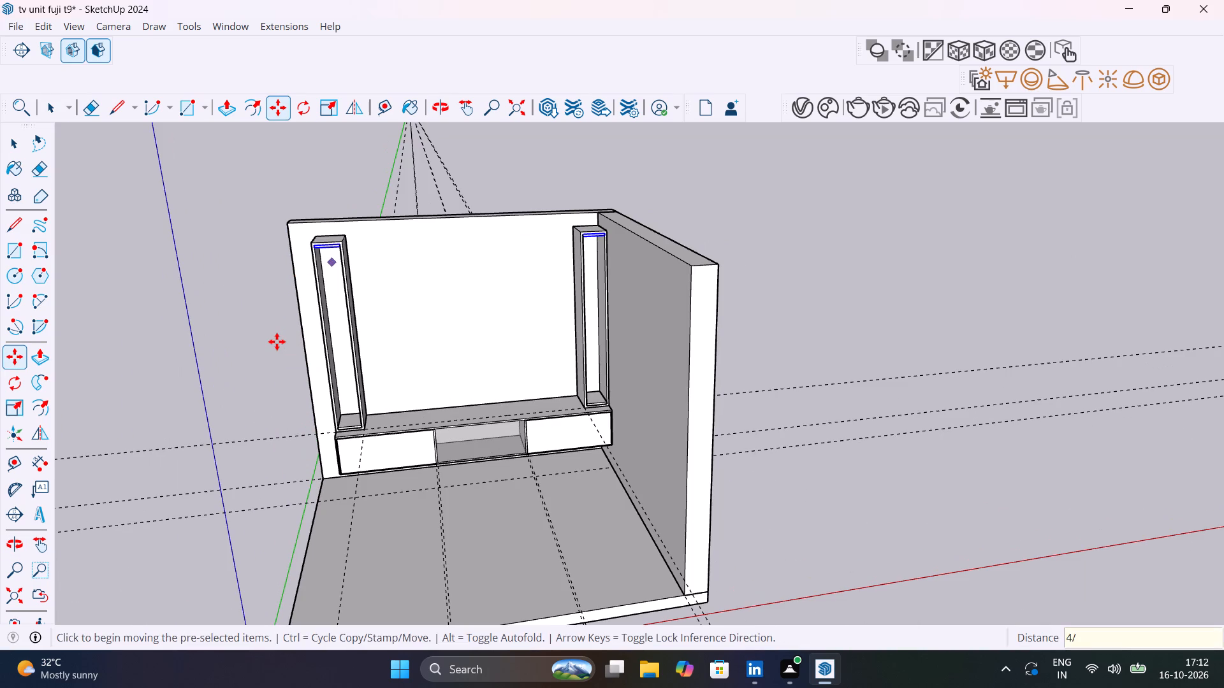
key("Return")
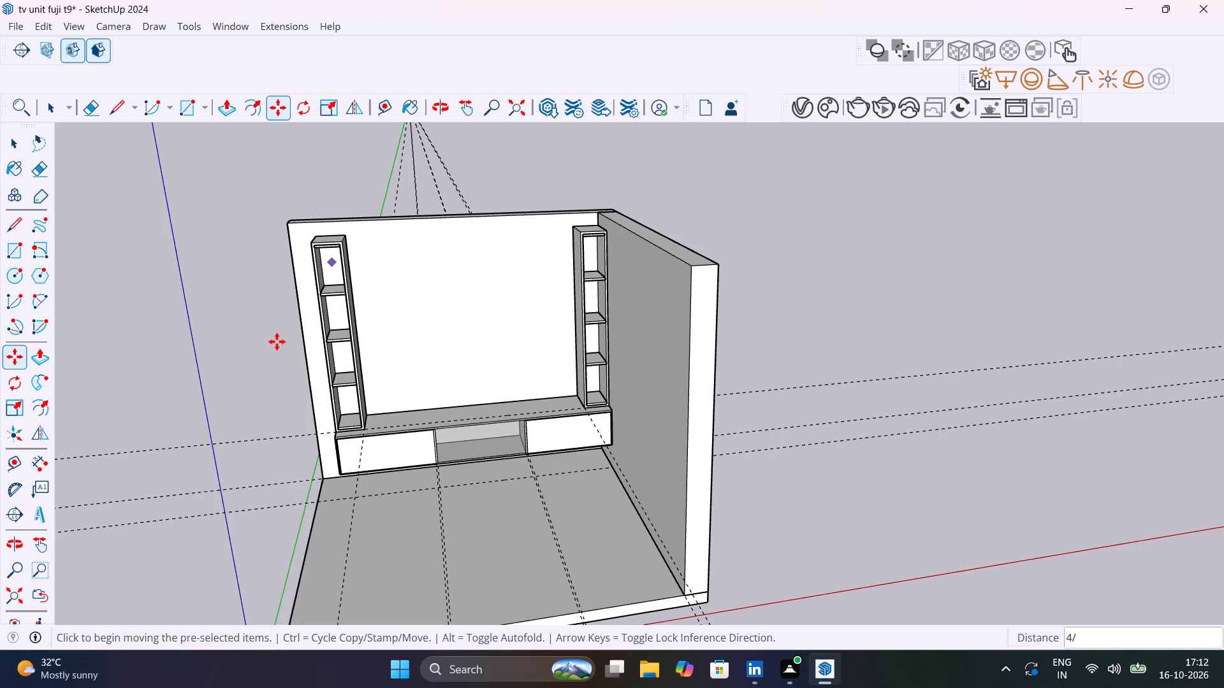
Divide the shelf copy distance into 5 equal spaces in both tall units.
type("5/")
key("Return")
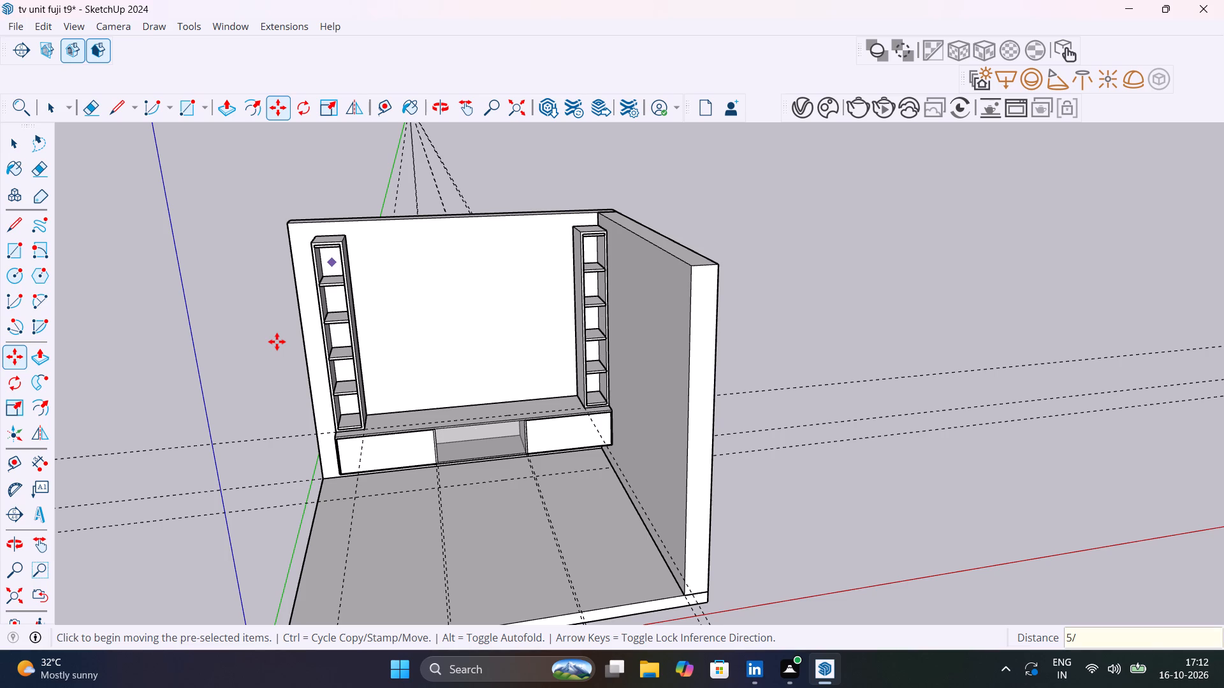
Delete the topmost shelf board, just under the top panel, in each of the two tall side units.
scroll(277, 341, "up", 1)
key("space")
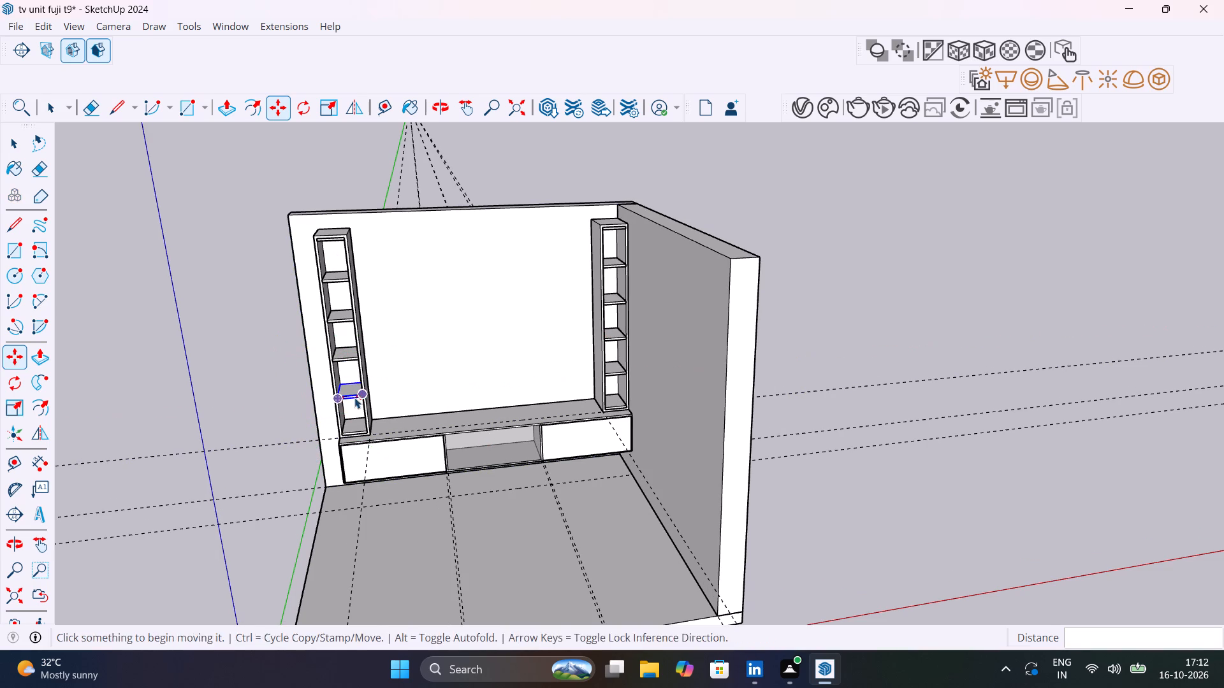
scroll(354, 387, "up", 1)
middle_click_drag(344, 248, 381, 185)
scroll(343, 210, "up", 9)
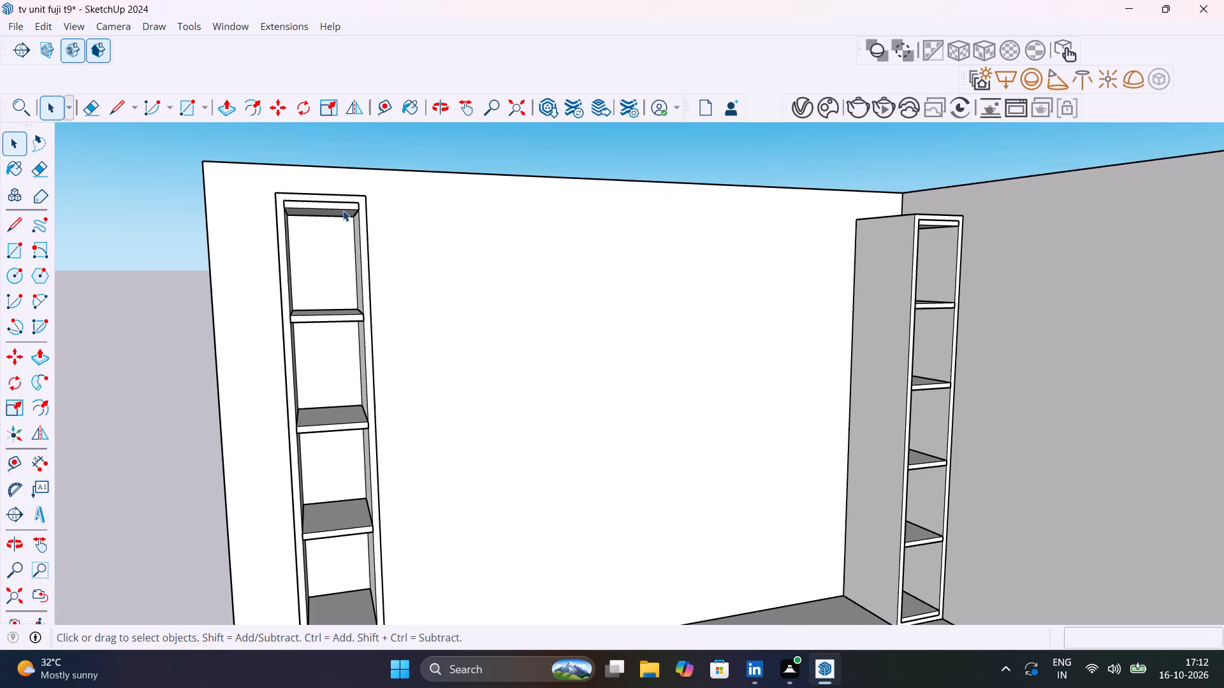
left_click(343, 210)
key("Delete")
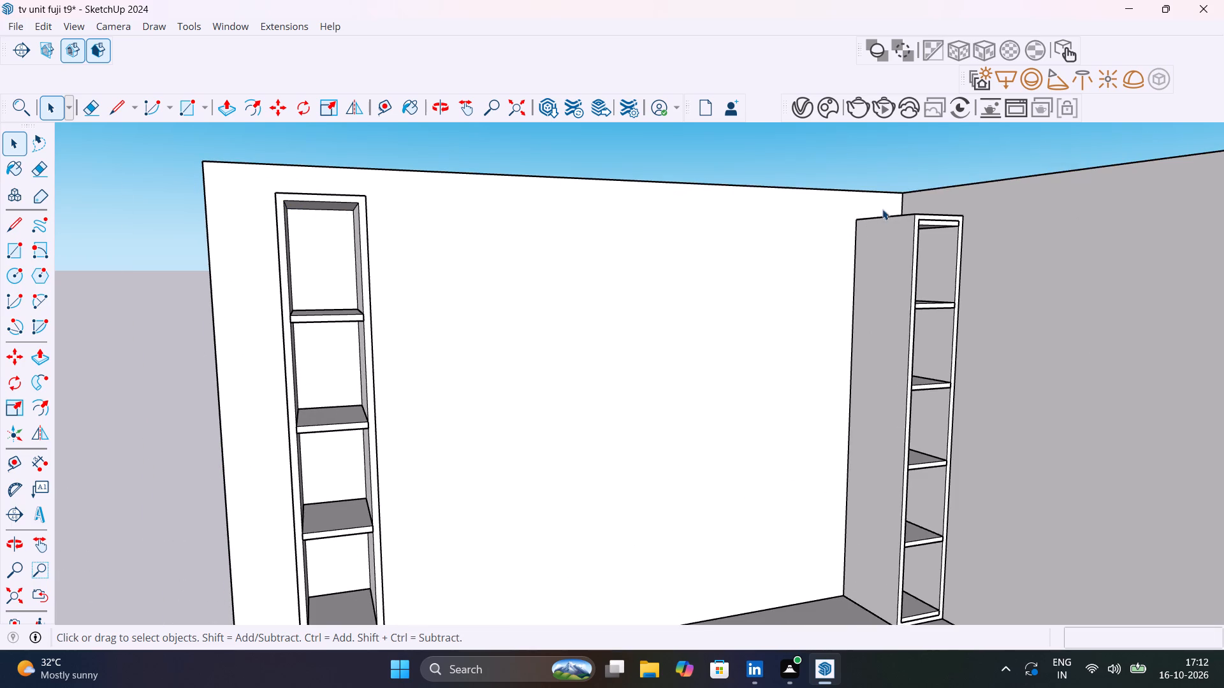
left_click(933, 228)
key("Delete")
Delete the bottom shelf board lying on the inner floor of each of the two tall side units.
scroll(933, 228, "down", 10)
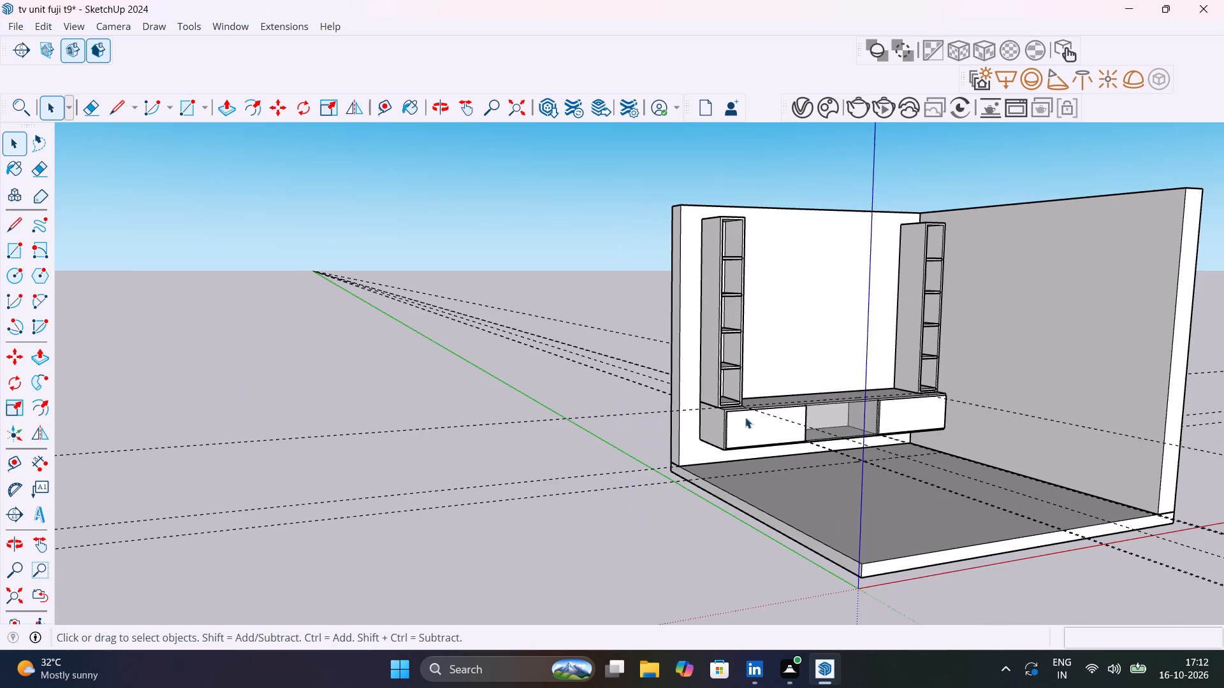
scroll(722, 406, "up", 11)
left_click(739, 394)
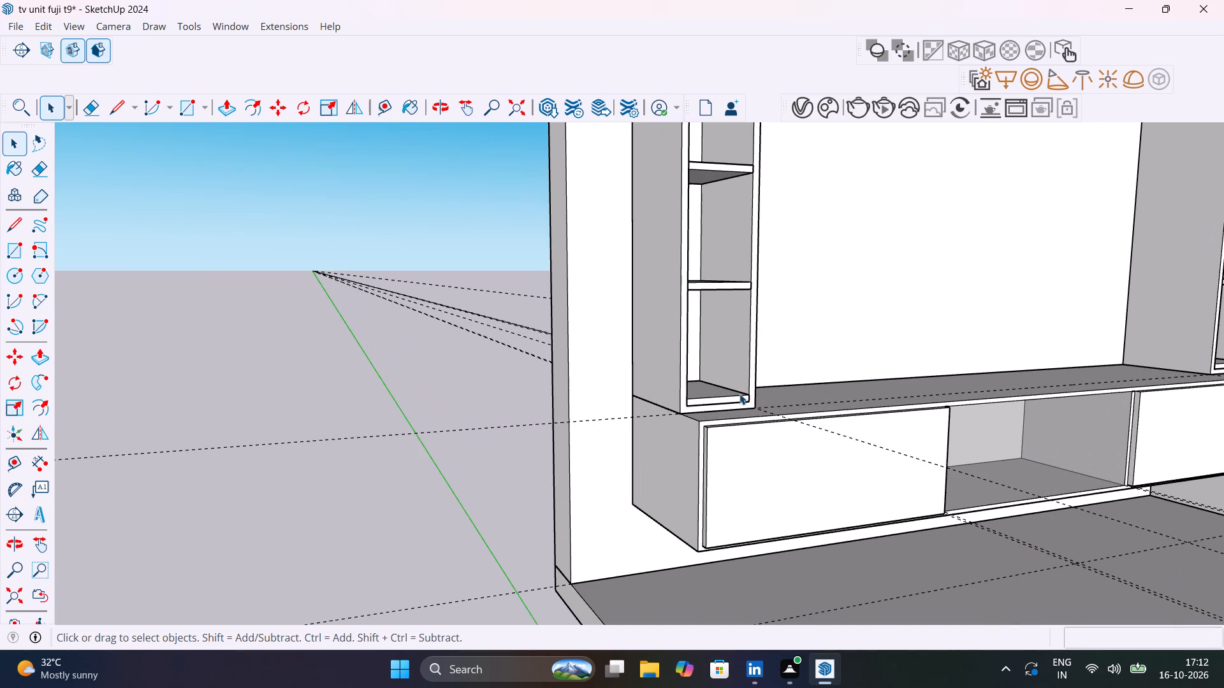
key("Delete")
scroll(739, 394, "down", 14)
scroll(899, 383, "up", 11)
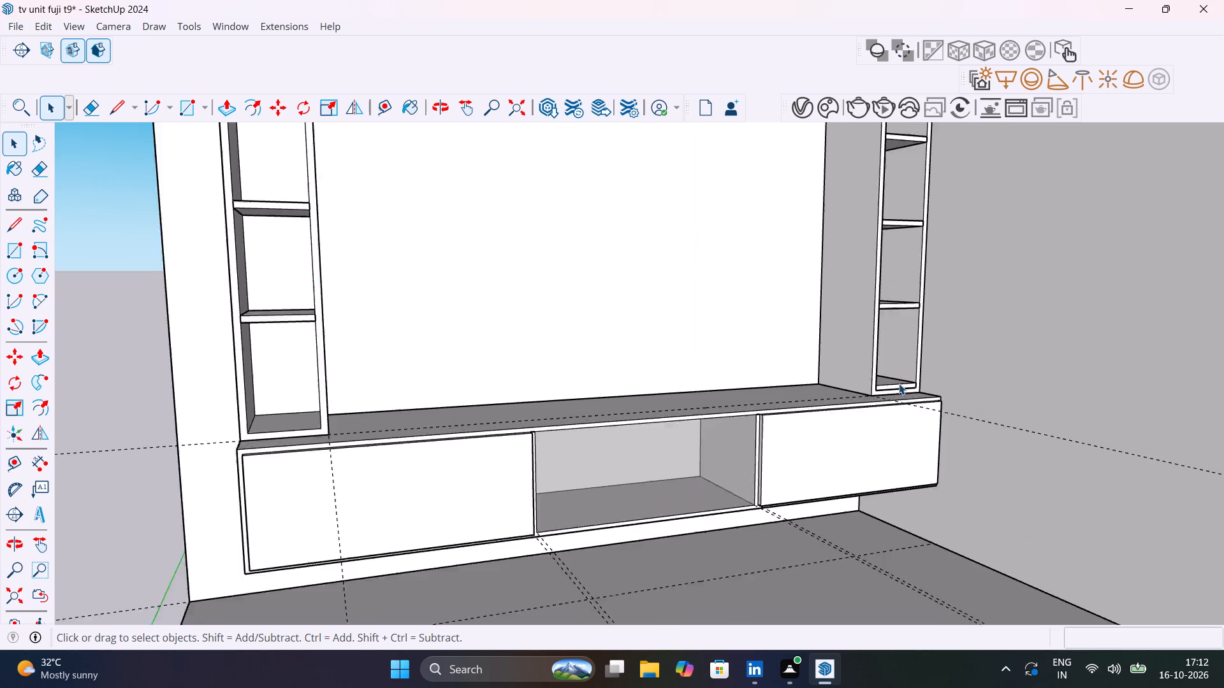
scroll(899, 383, "up", 4)
left_click(905, 385)
key("Delete")
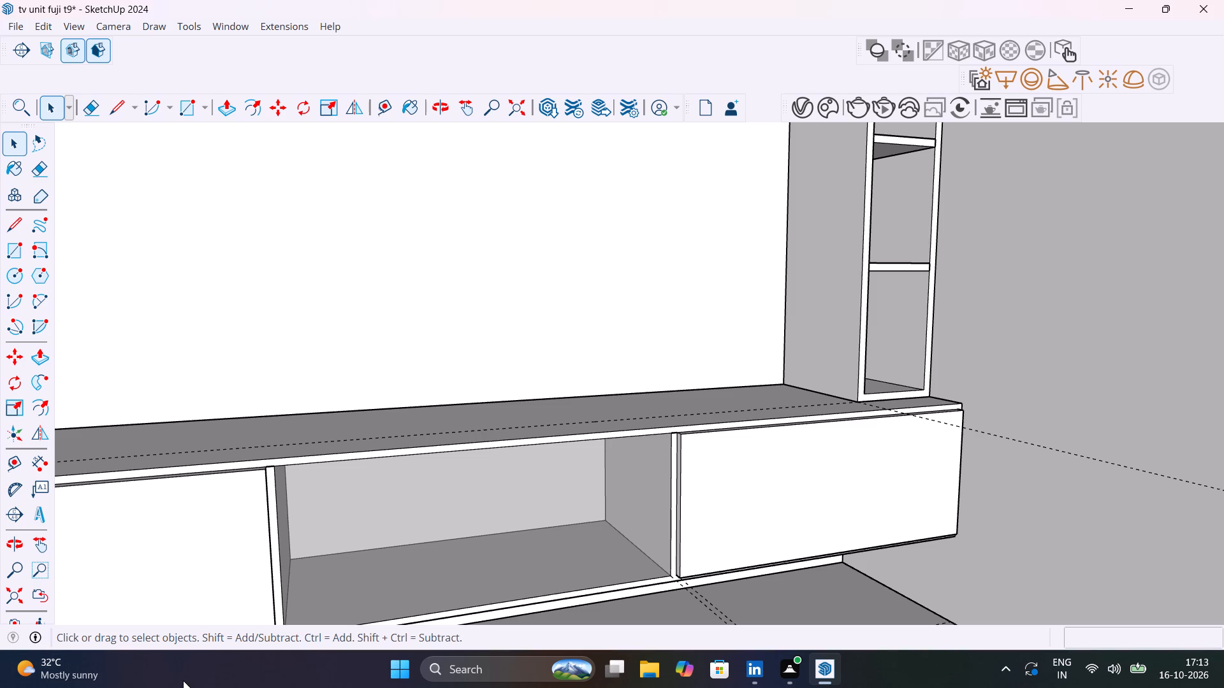
Examine the shelf layout of both tall units, the cabinet top and the wall between them from several angles.
scroll(233, 645, "down", 1)
scroll(444, 558, "down", 12)
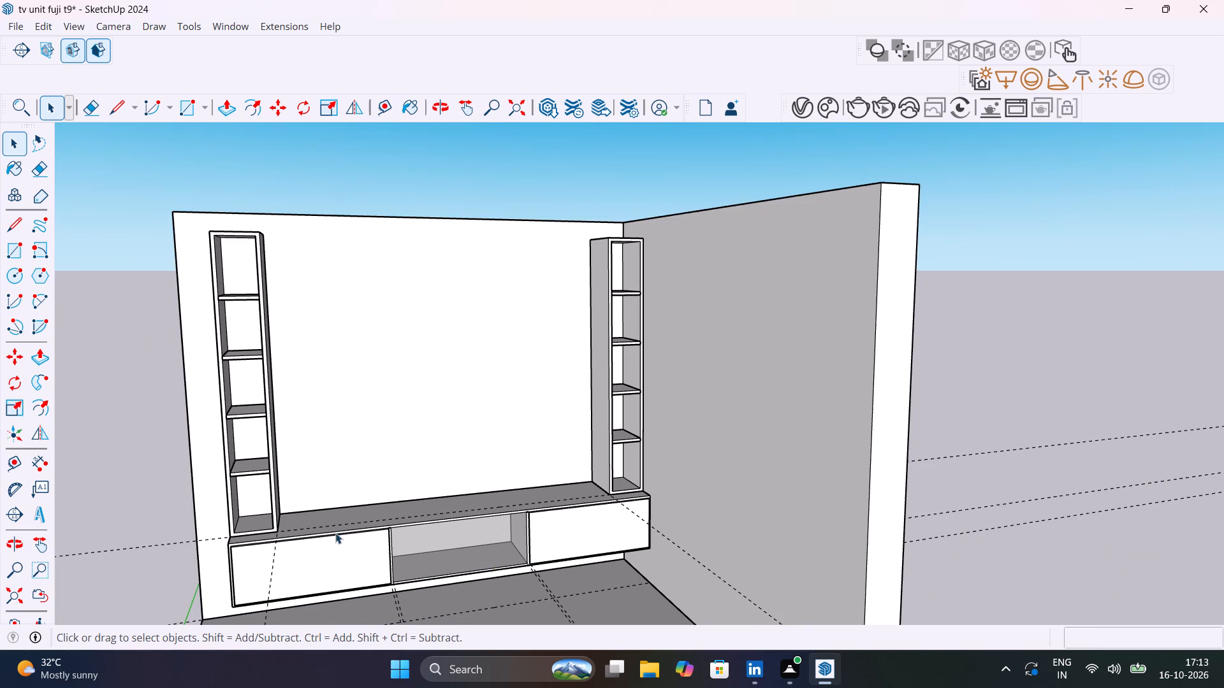
middle_click_drag(477, 524, 417, 499)
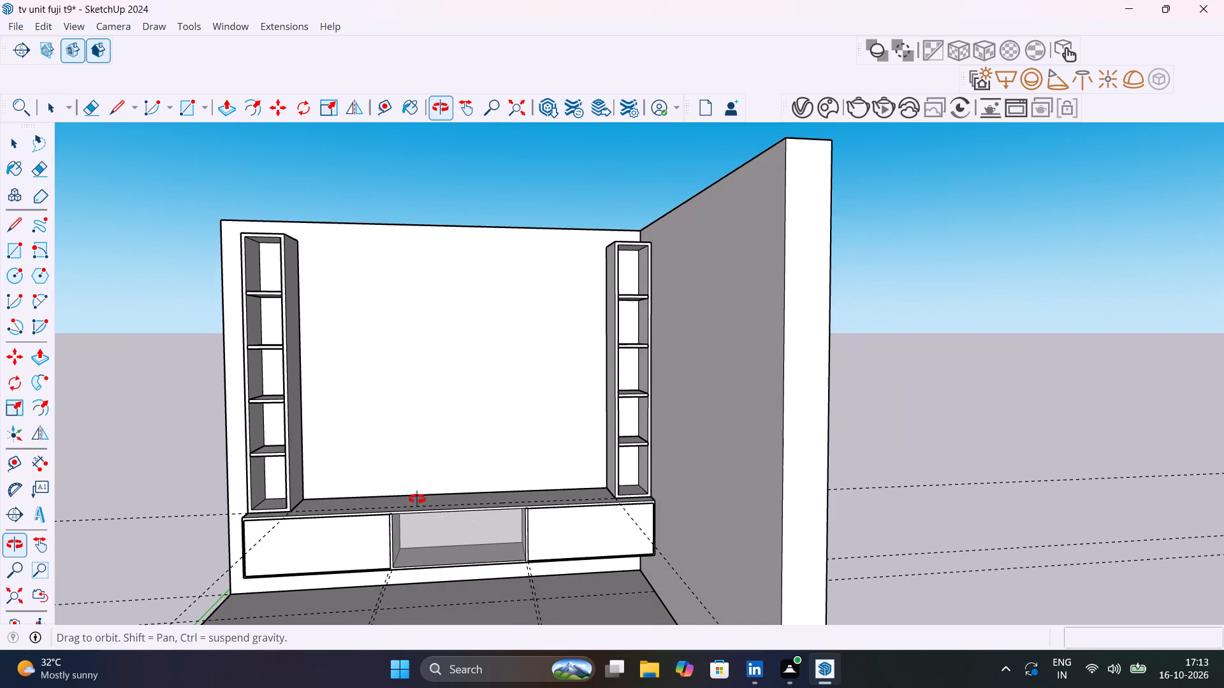
middle_click_drag(417, 499, 416, 499)
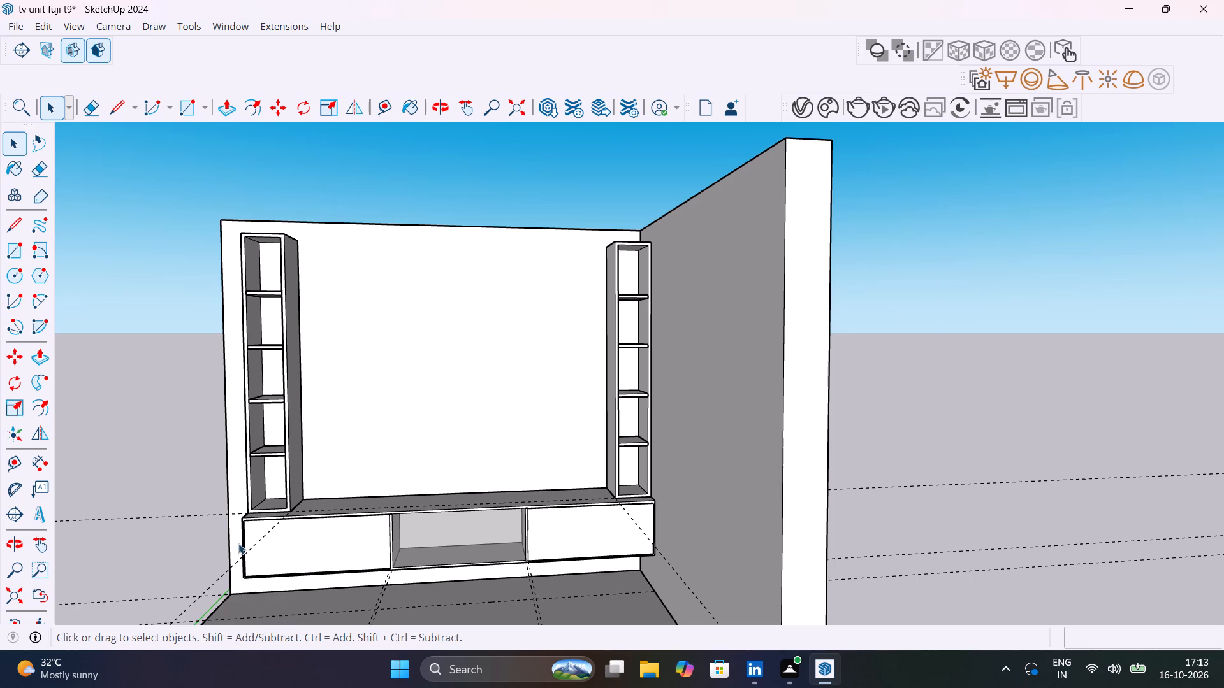
scroll(238, 543, "up", 13)
middle_click_drag(286, 548, 424, 533)
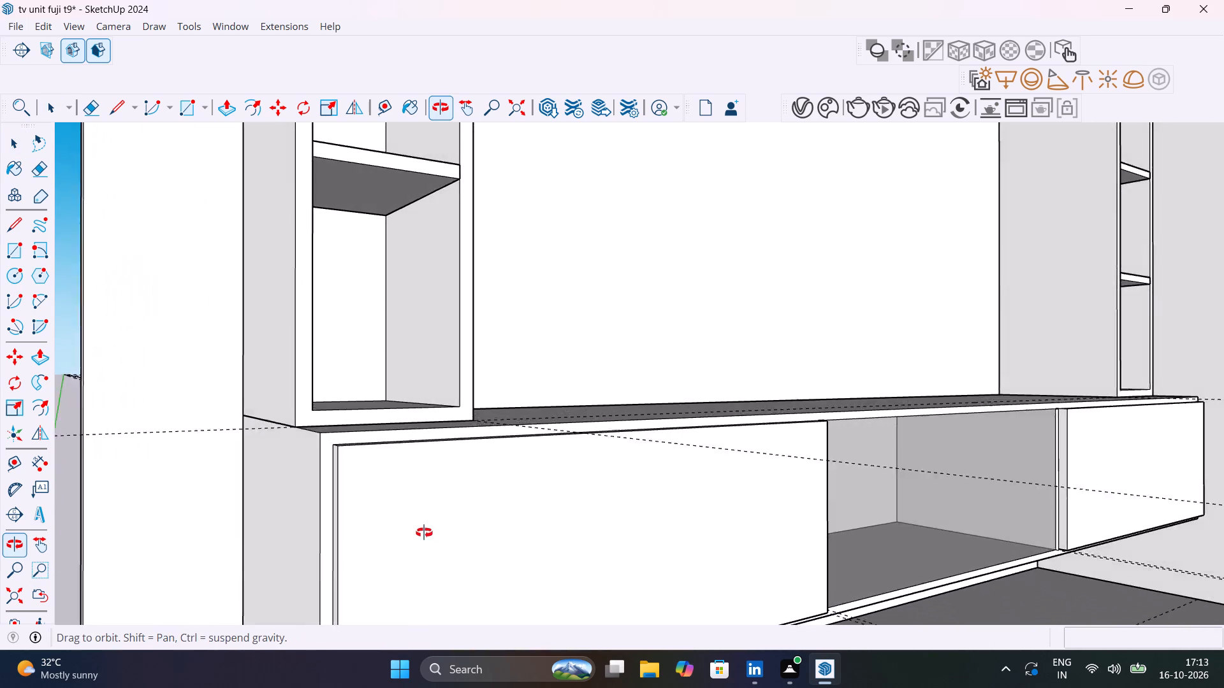
middle_click_drag(424, 533, 253, 591)
scroll(253, 591, "down", 6)
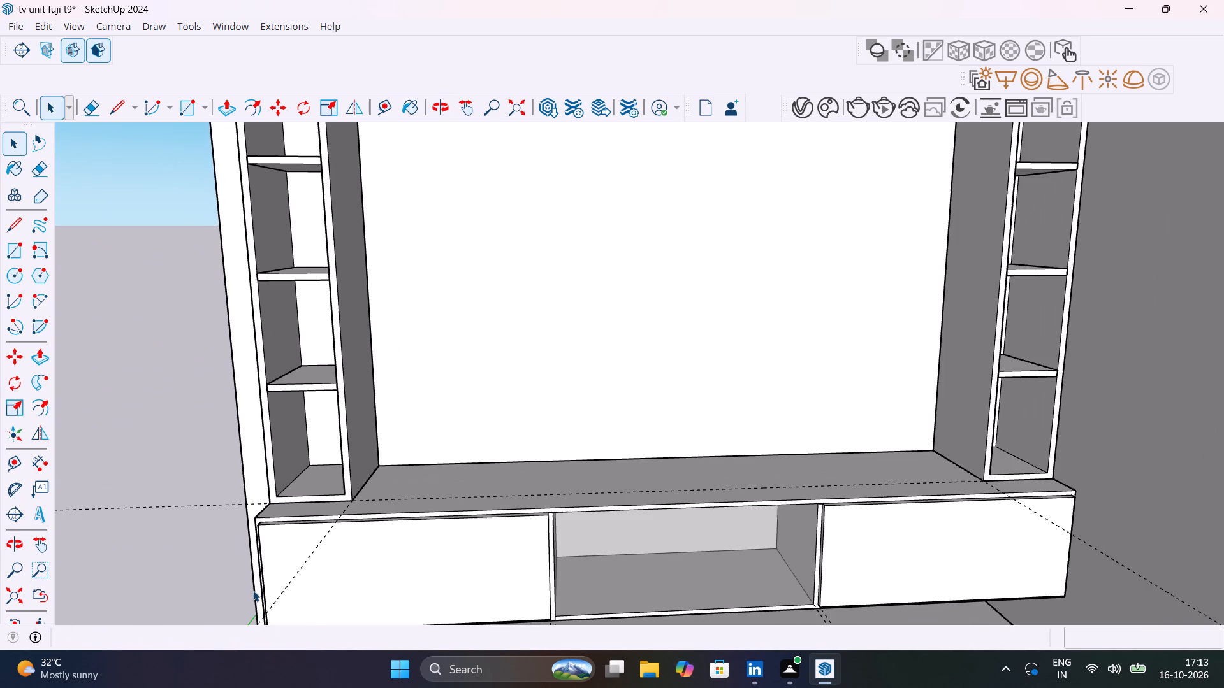
scroll(299, 542, "down", 6)
middle_click_drag(324, 550, 267, 500)
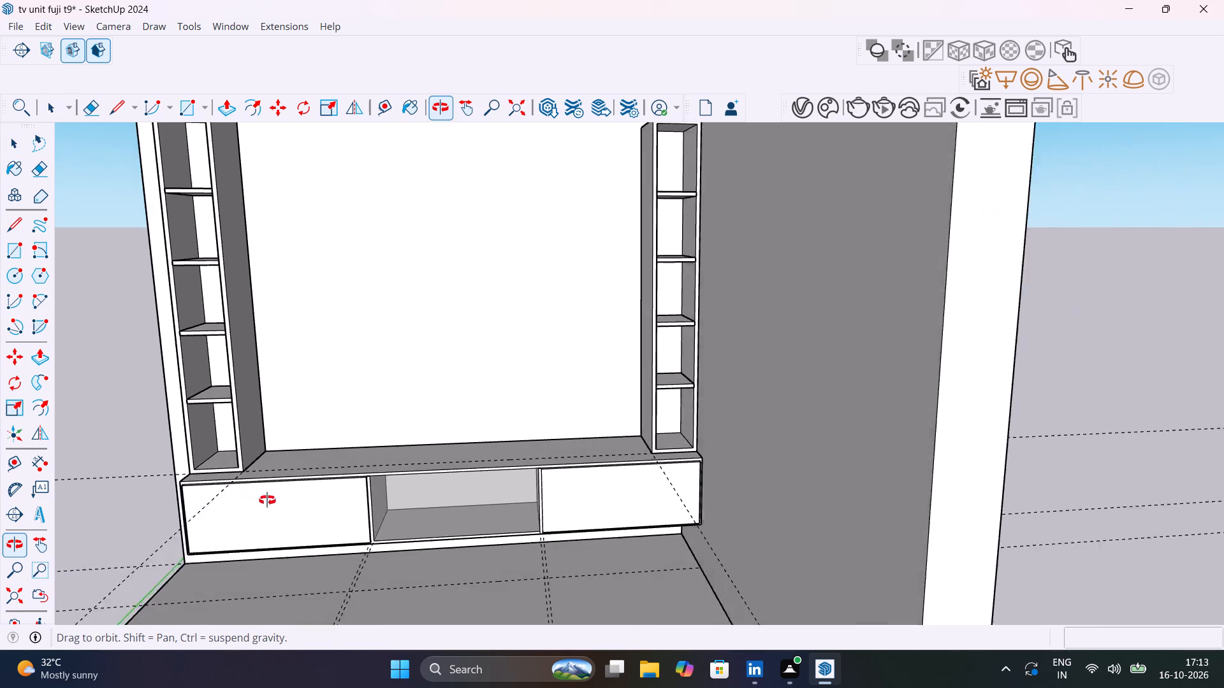
middle_click_drag(267, 500, 249, 433)
middle_click_drag(300, 427, 375, 543, "shift")
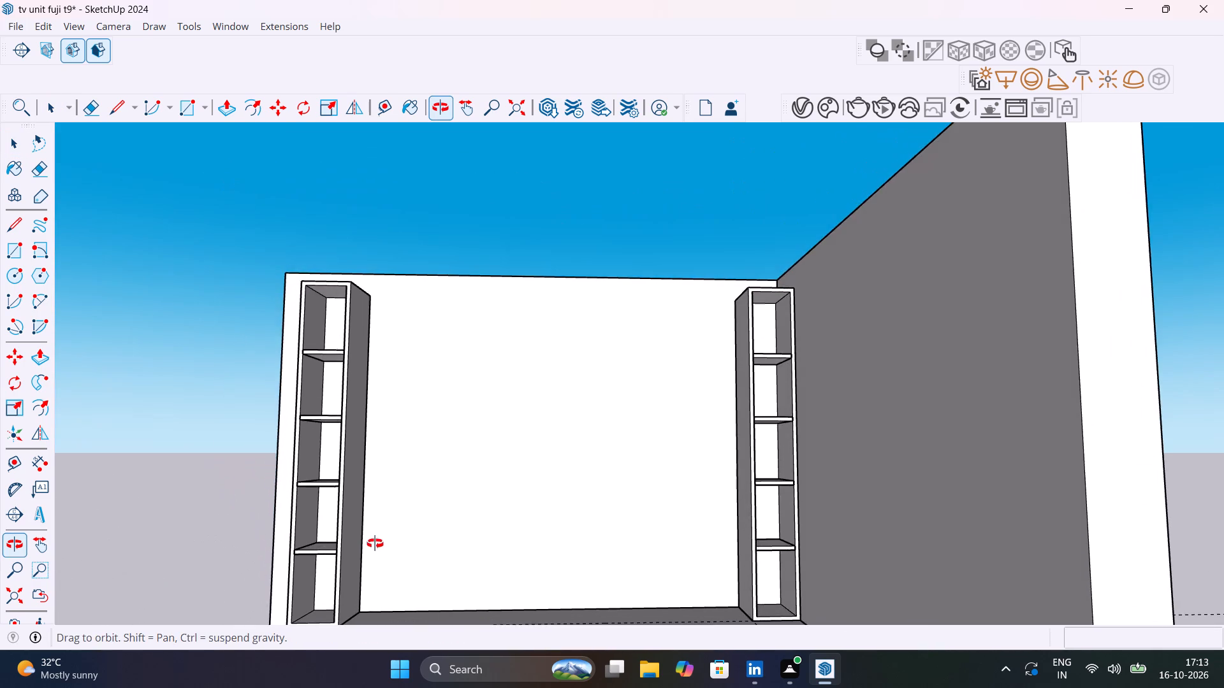
middle_click_drag(375, 543, 309, 543, "shift")
scroll(306, 543, "up", 1)
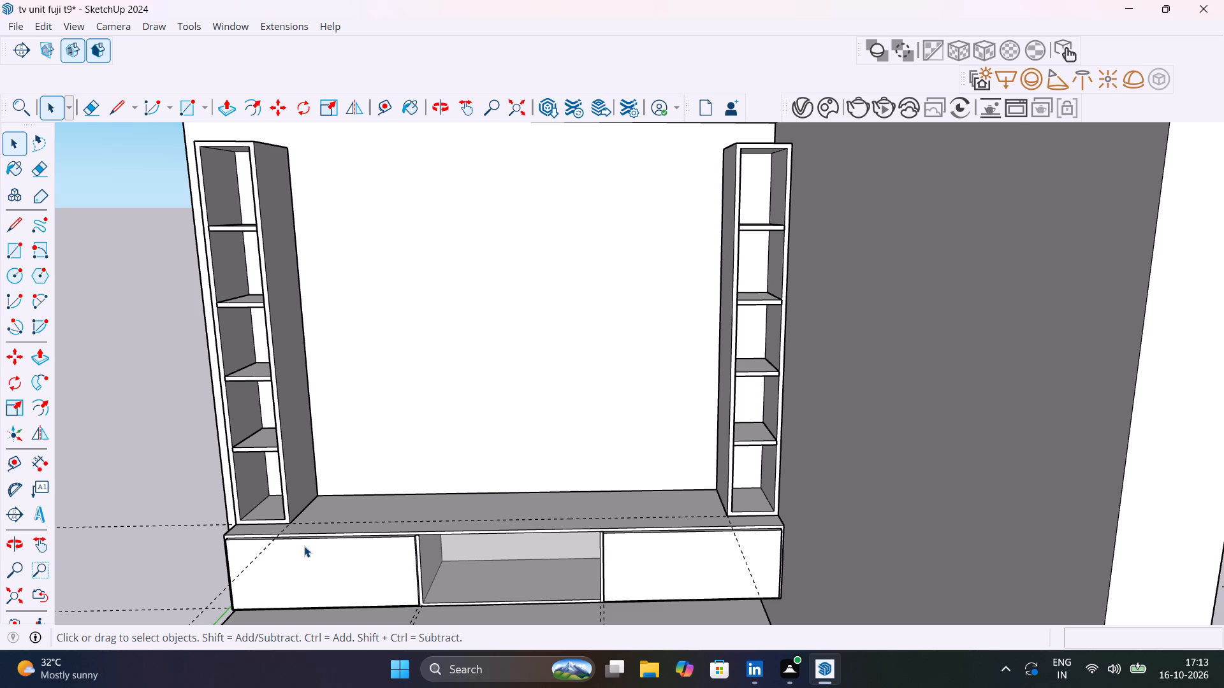
scroll(296, 505, "up", 6)
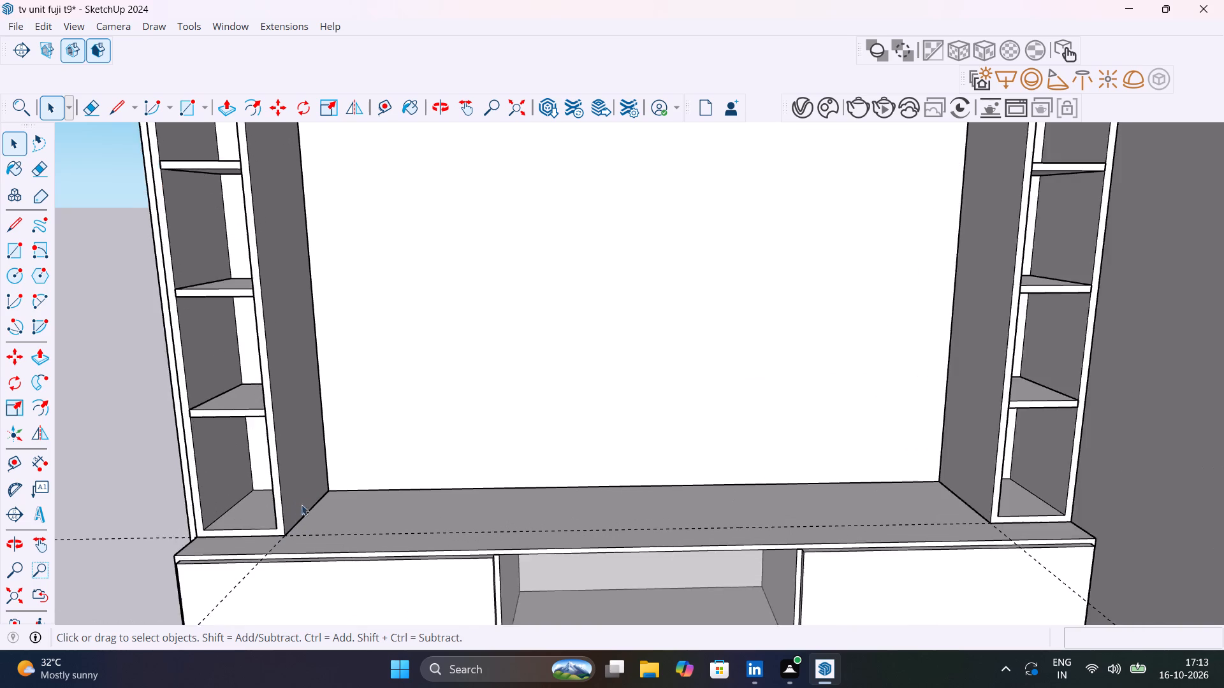
scroll(302, 505, "up", 3)
scroll(400, 494, "up", 1)
middle_click_drag(400, 494, 483, 531)
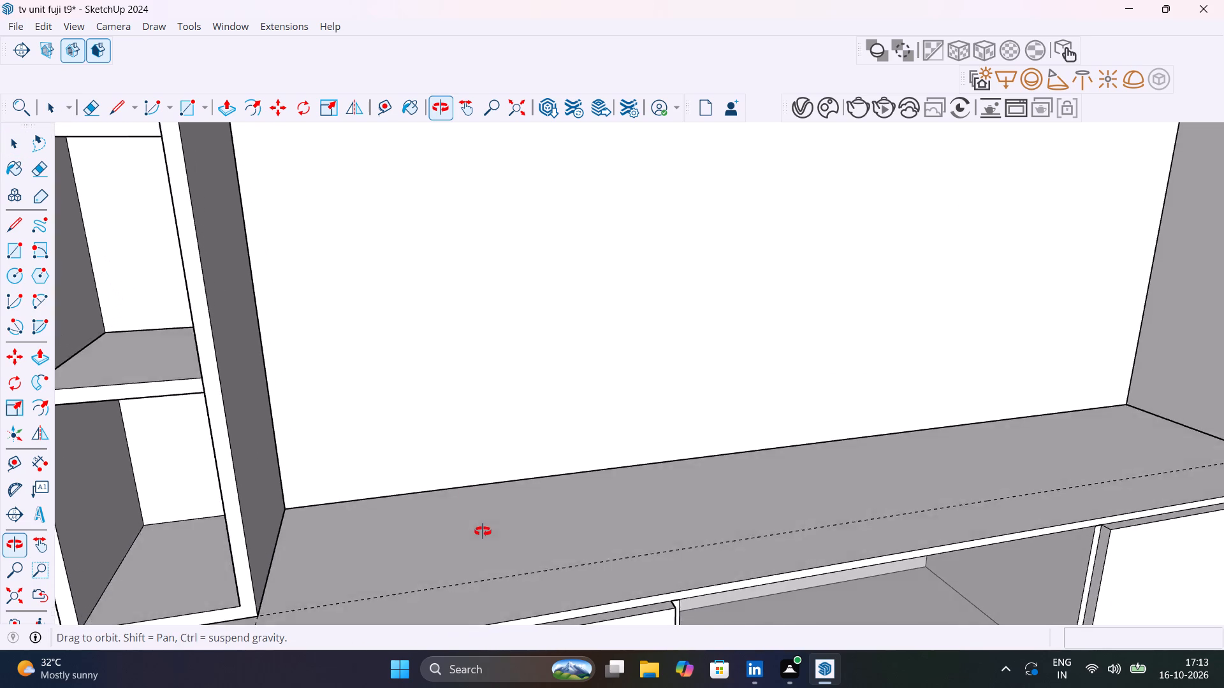
middle_click_drag(483, 531, 452, 599)
scroll(473, 568, "down", 12)
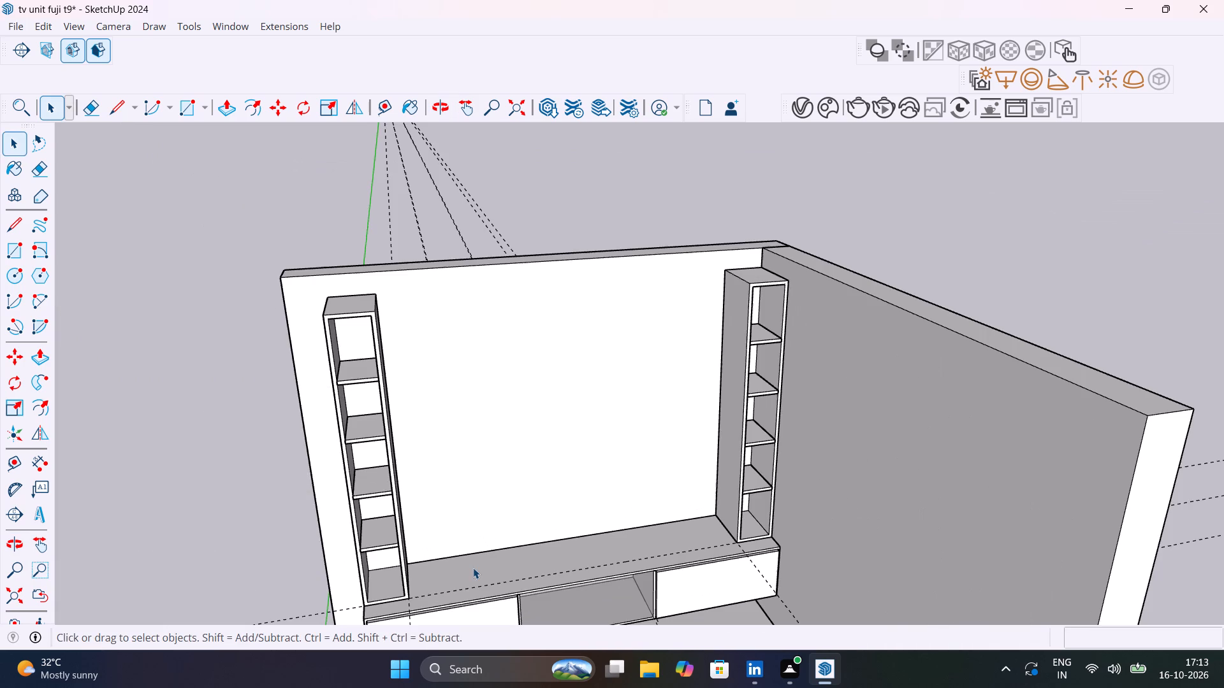
scroll(473, 568, "down", 1)
middle_click_drag(449, 502, 453, 492, "shift")
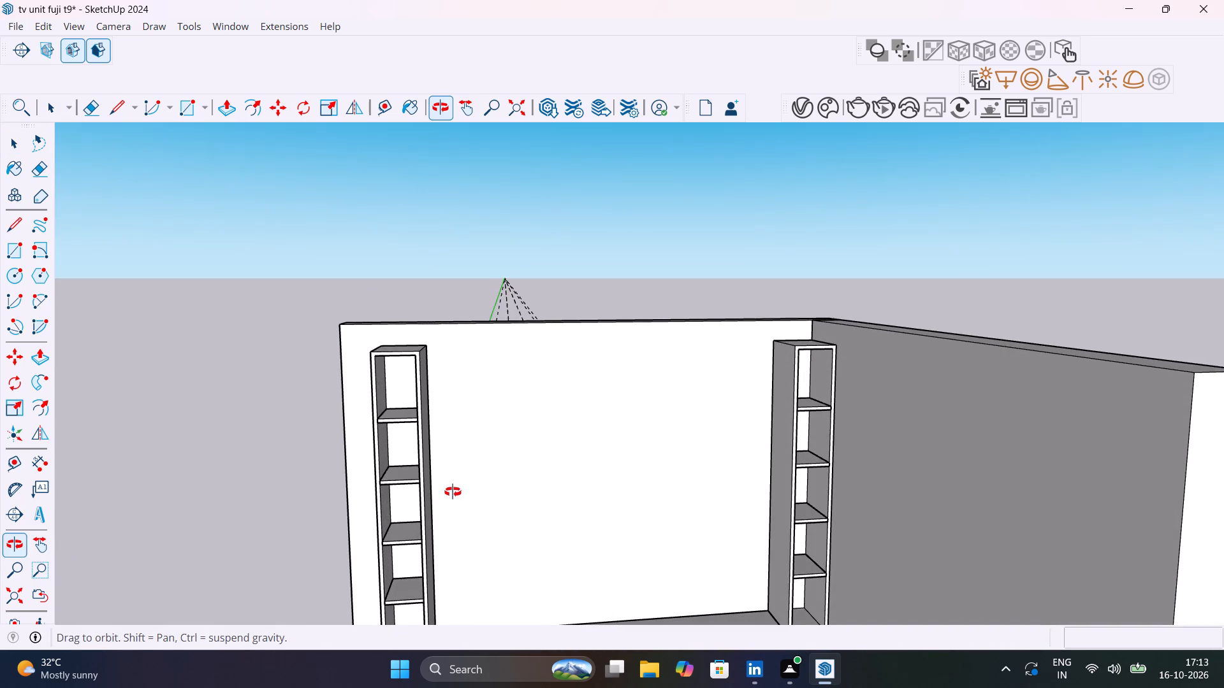
middle_click_drag(453, 492, 453, 541, "shift")
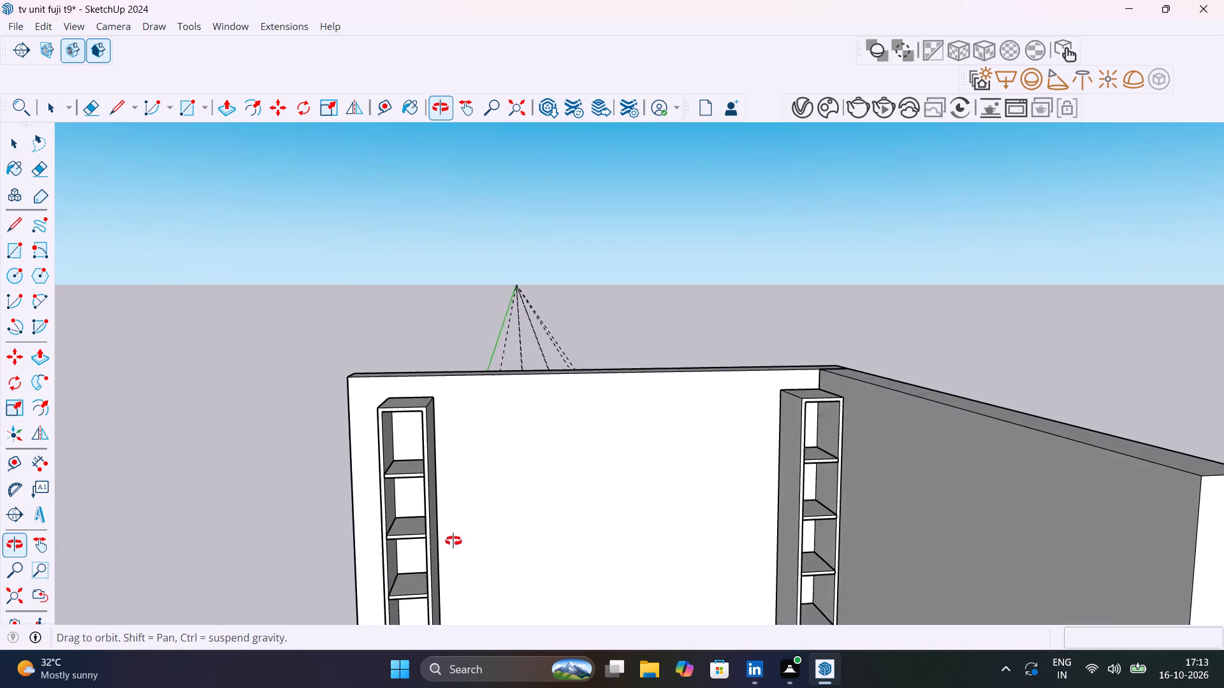
middle_click_drag(453, 541, 419, 534, "shift")
scroll(513, 491, "down", 4)
middle_click_drag(532, 507, 488, 468, "shift")
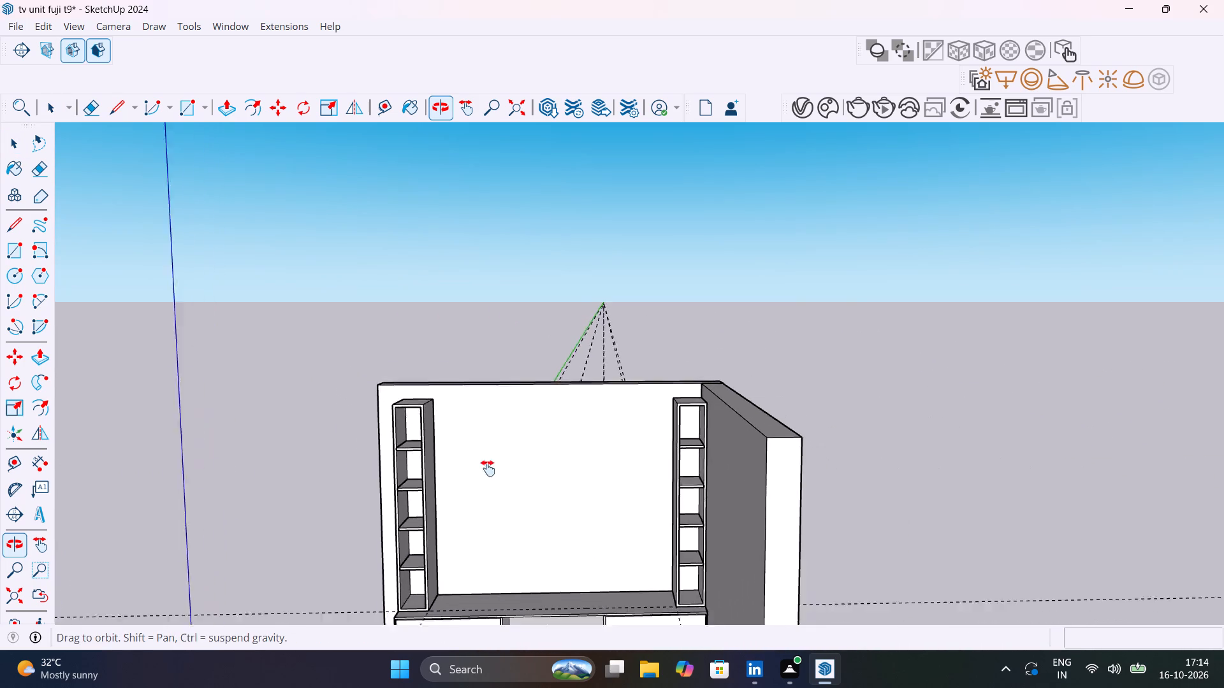
middle_click_drag(488, 468, 491, 472, "shift")
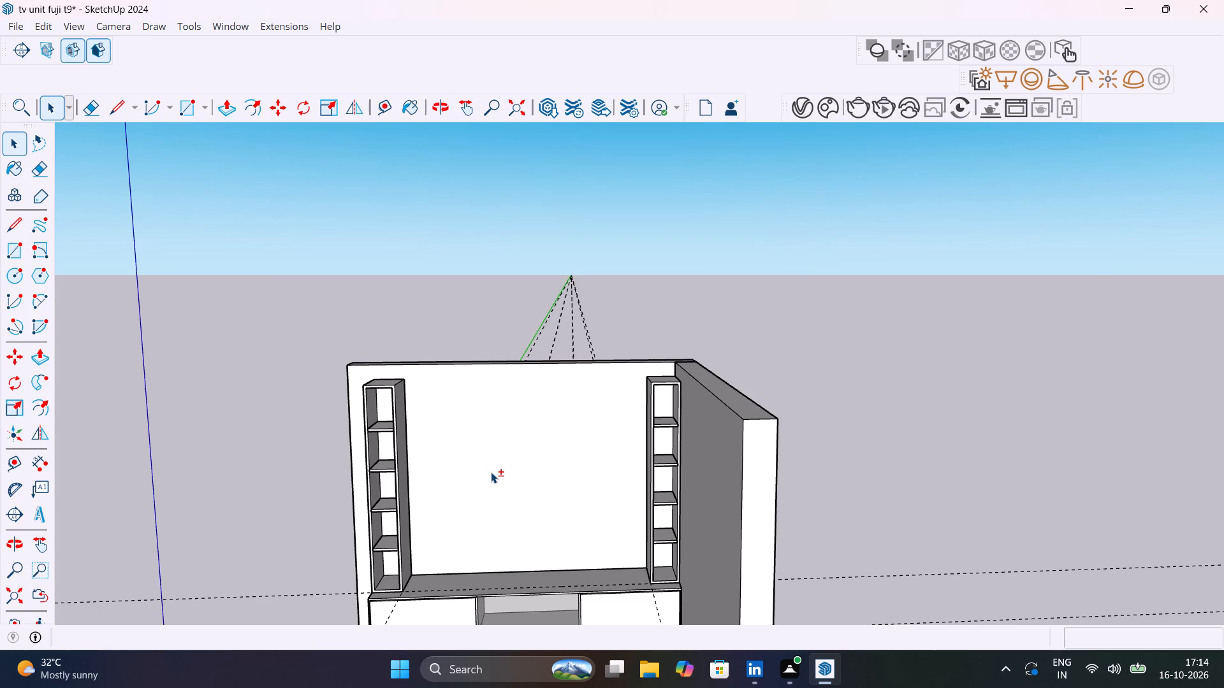
Draw a rectangle about 8' 4 5/16" by 7' on the back wall, filling the space between the tall units above the cabinet.
key("r")
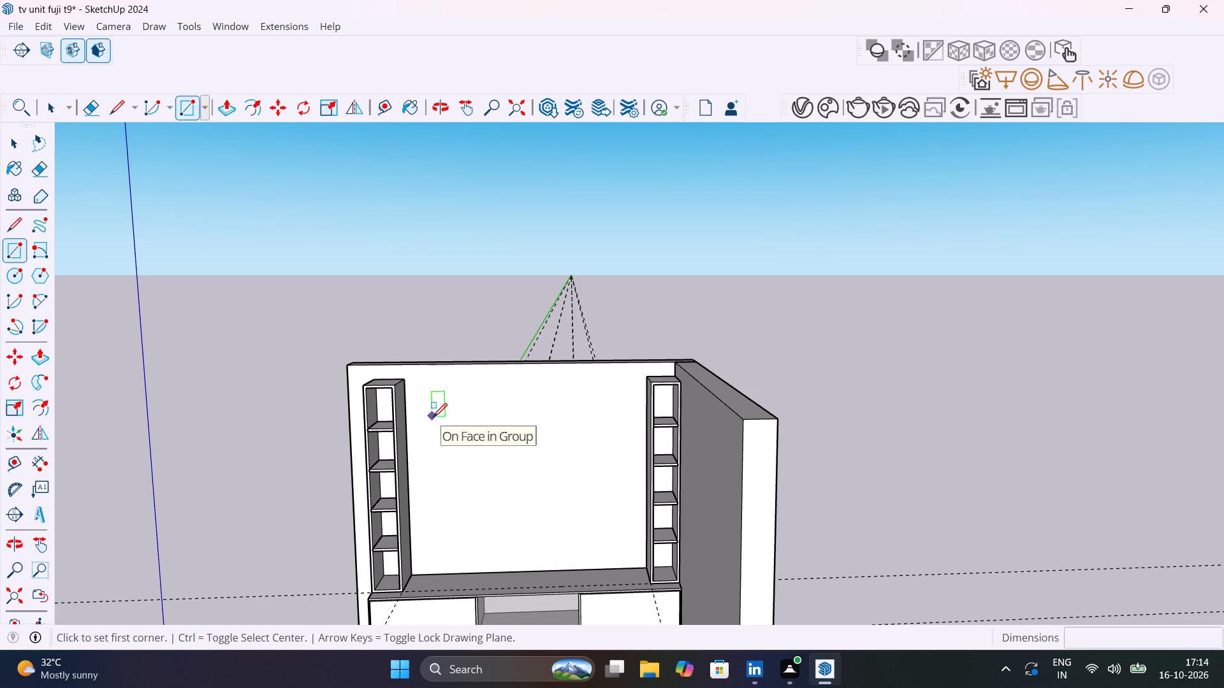
scroll(433, 417, "up", 8)
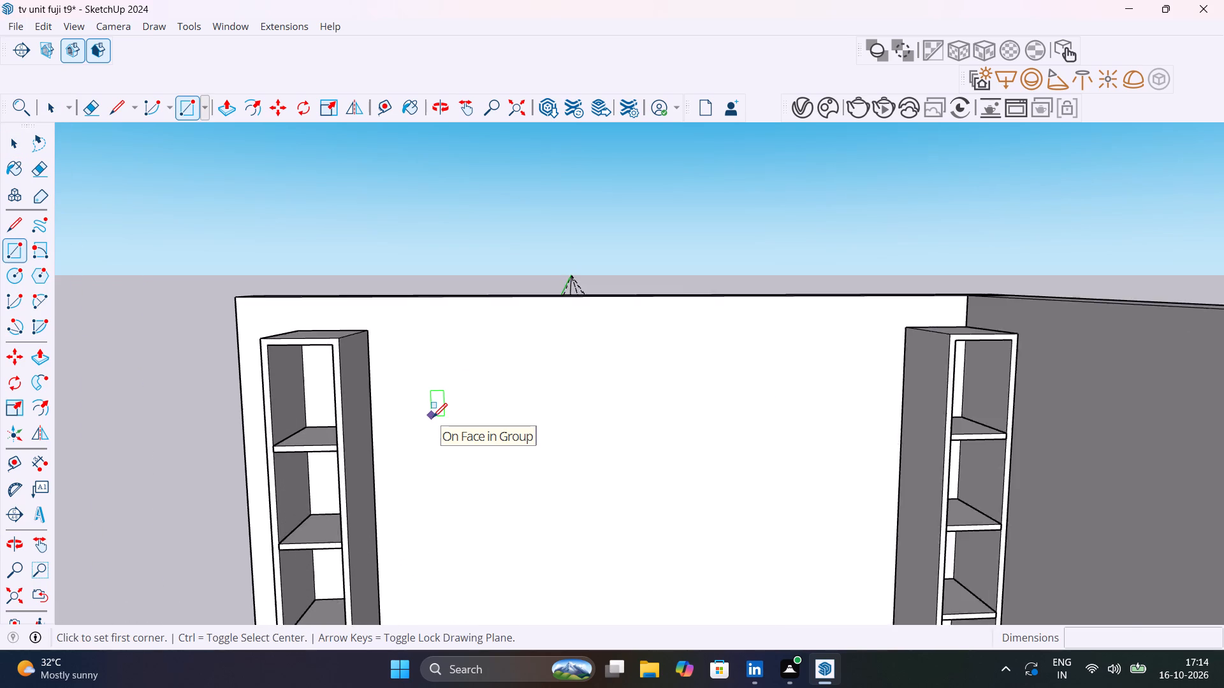
scroll(433, 417, "up", 3)
left_click(347, 303)
scroll(454, 394, "down", 6)
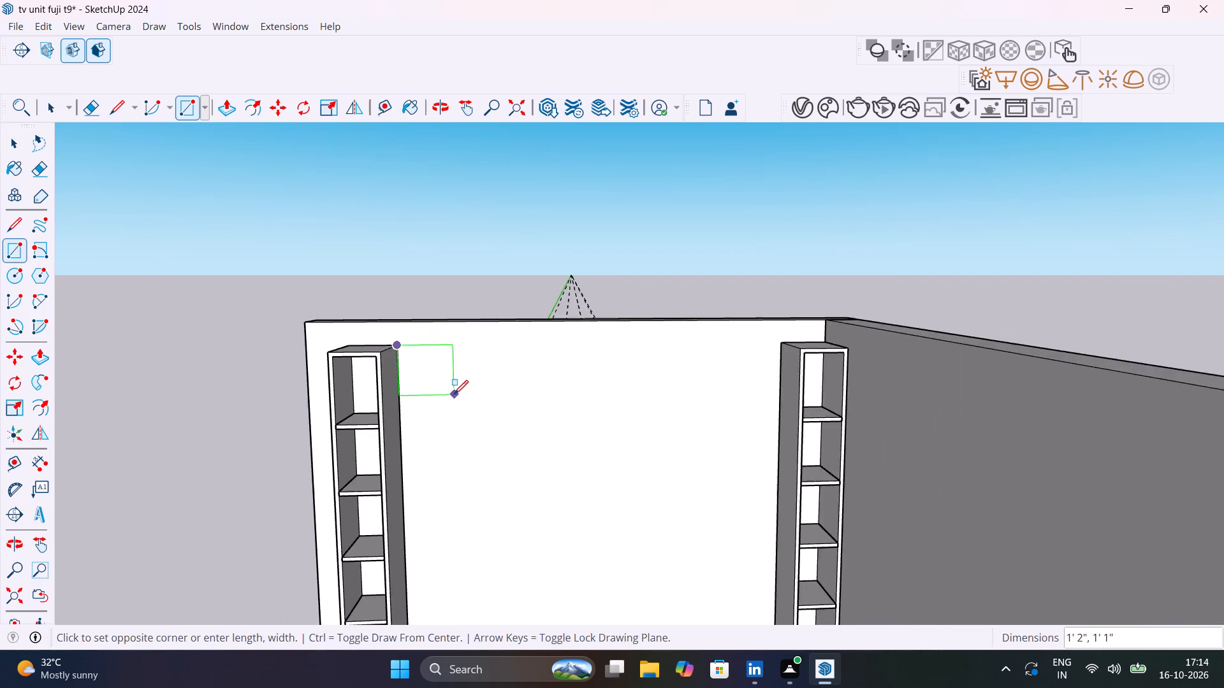
scroll(454, 394, "down", 7)
scroll(585, 498, "up", 8)
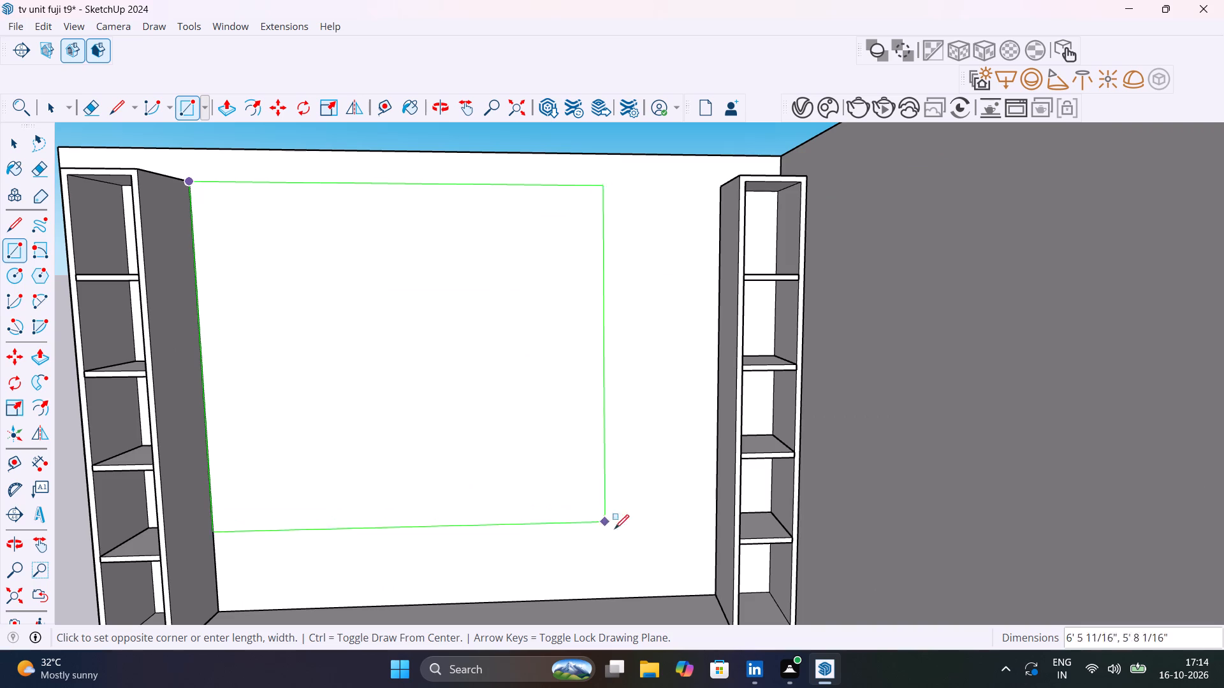
left_click(713, 592)
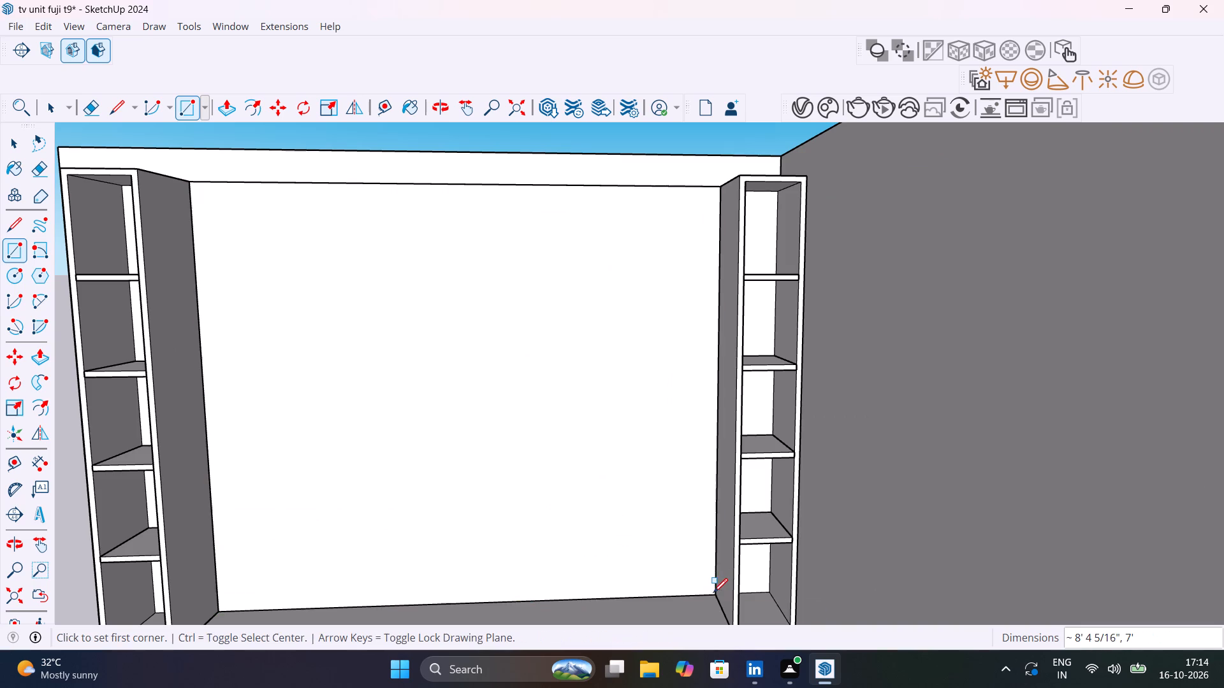
Push/Pull the back panel rectangle between the tall units out to a thickness of 1".
middle_click_drag(611, 529, 736, 583)
scroll(574, 477, "down", 7)
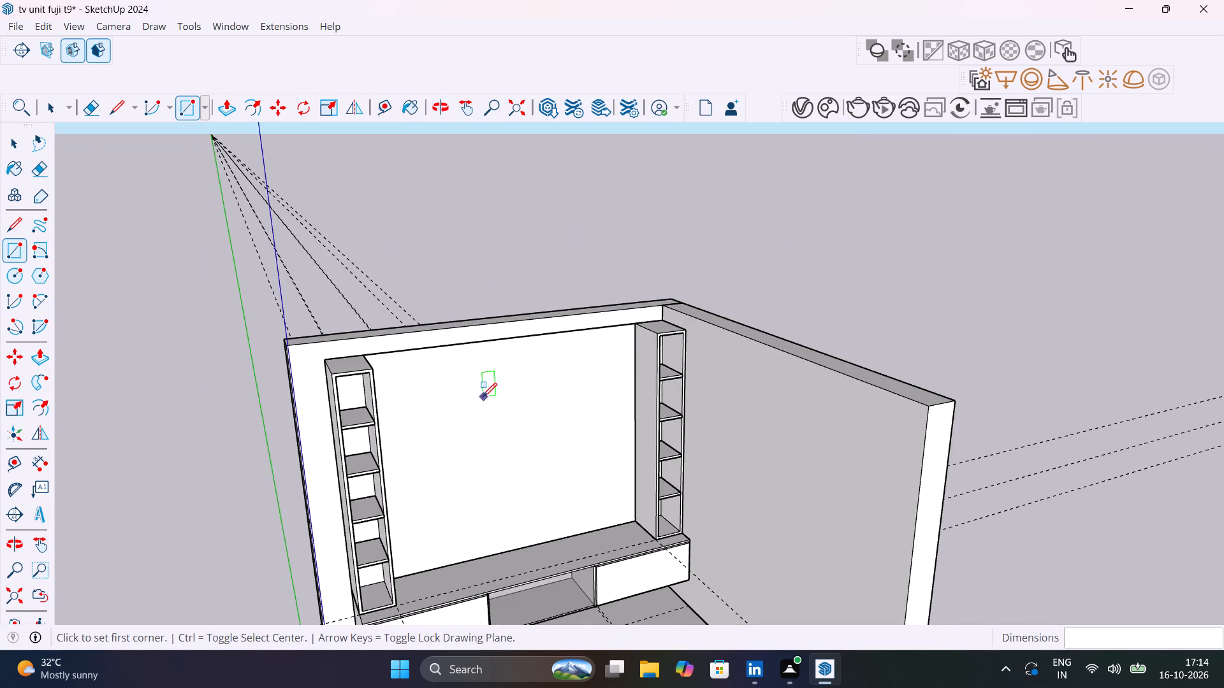
middle_click_drag(483, 397, 632, 461)
scroll(495, 442, "up", 9)
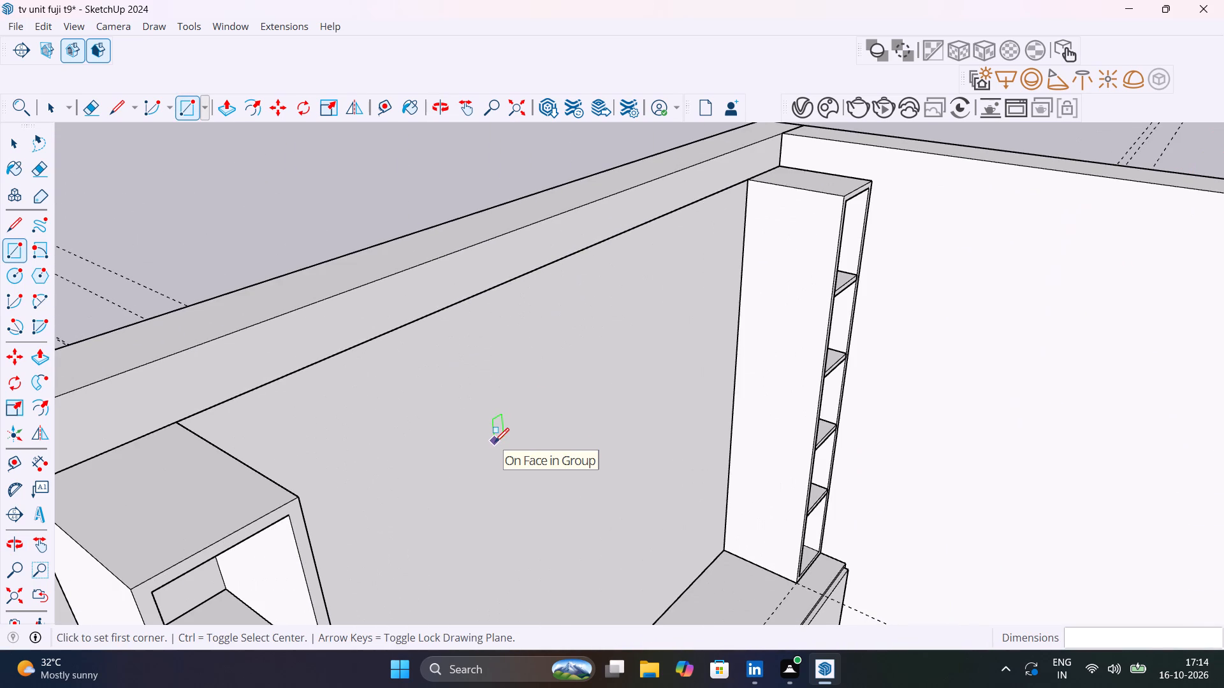
key("p")
left_click(416, 427)
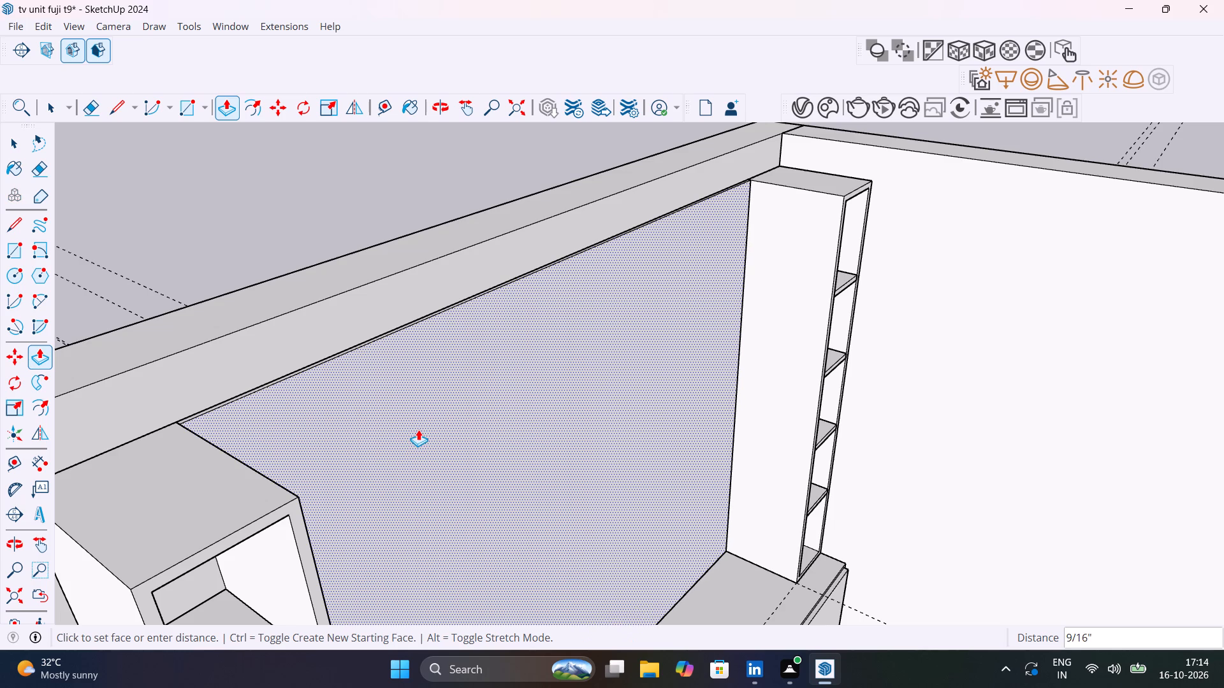
type("1\"")
key("Return")
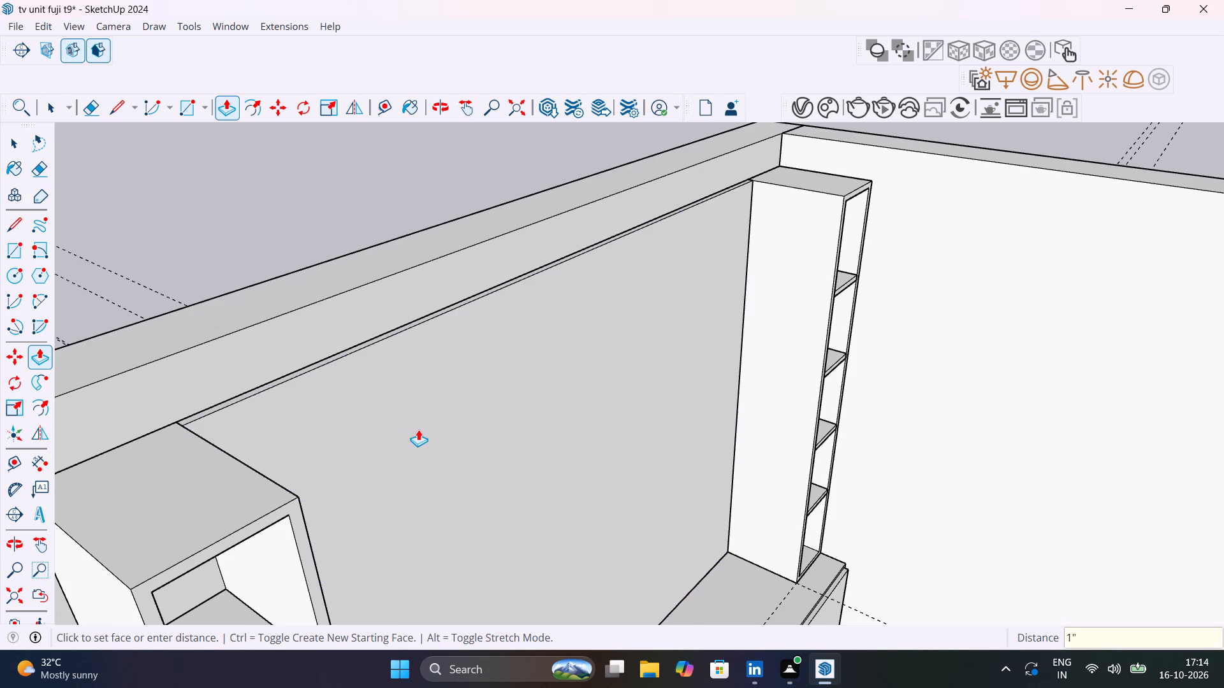
key("space")
Select all the geometry of the back panel between the tall units and make it a group.
scroll(418, 429, "down", 8)
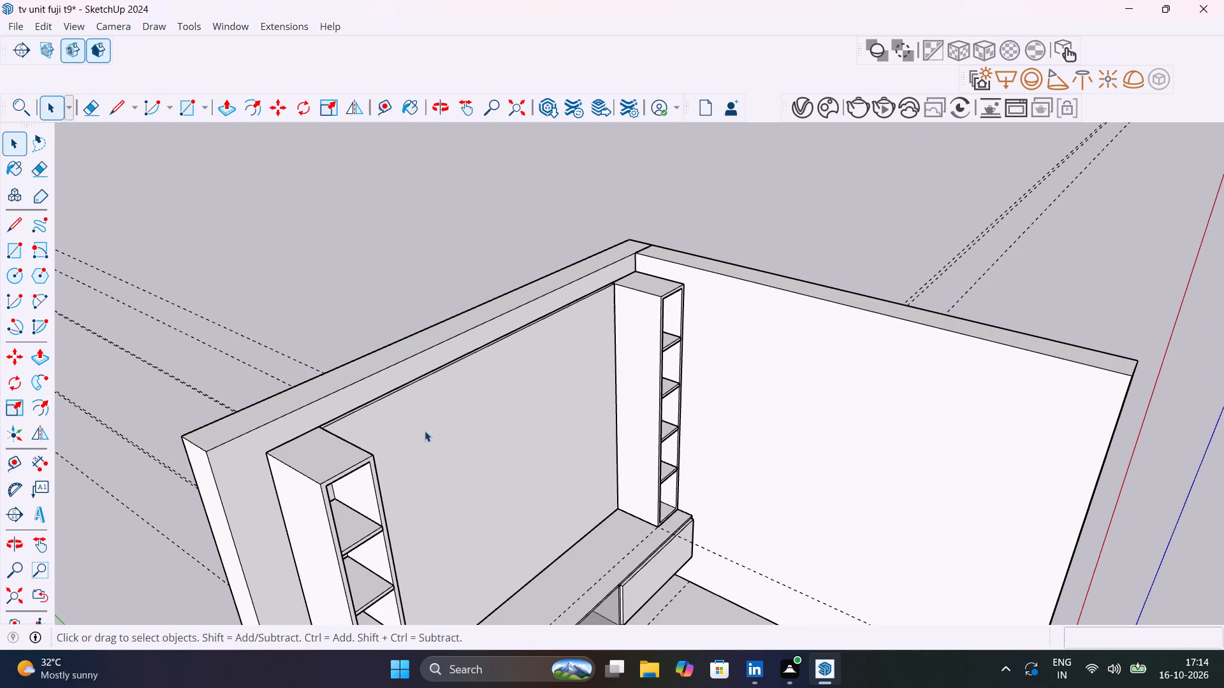
triple_click(425, 431)
left_click(425, 431)
right_click(425, 431)
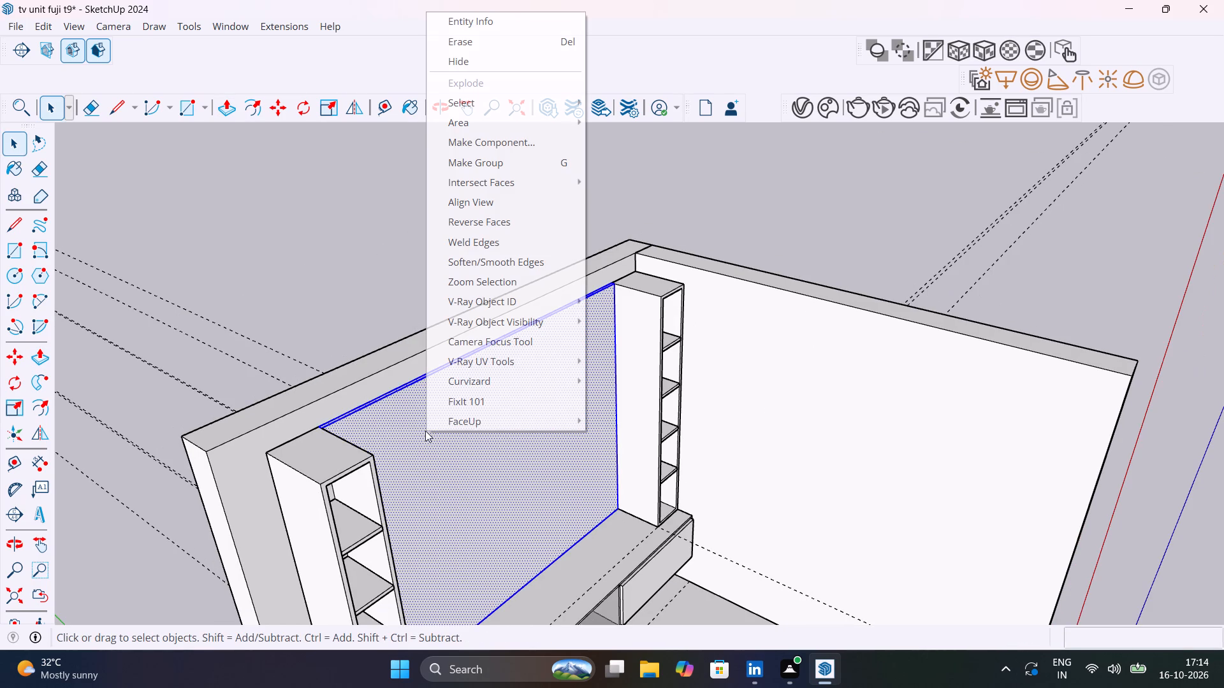
left_click(455, 164)
left_click(426, 224)
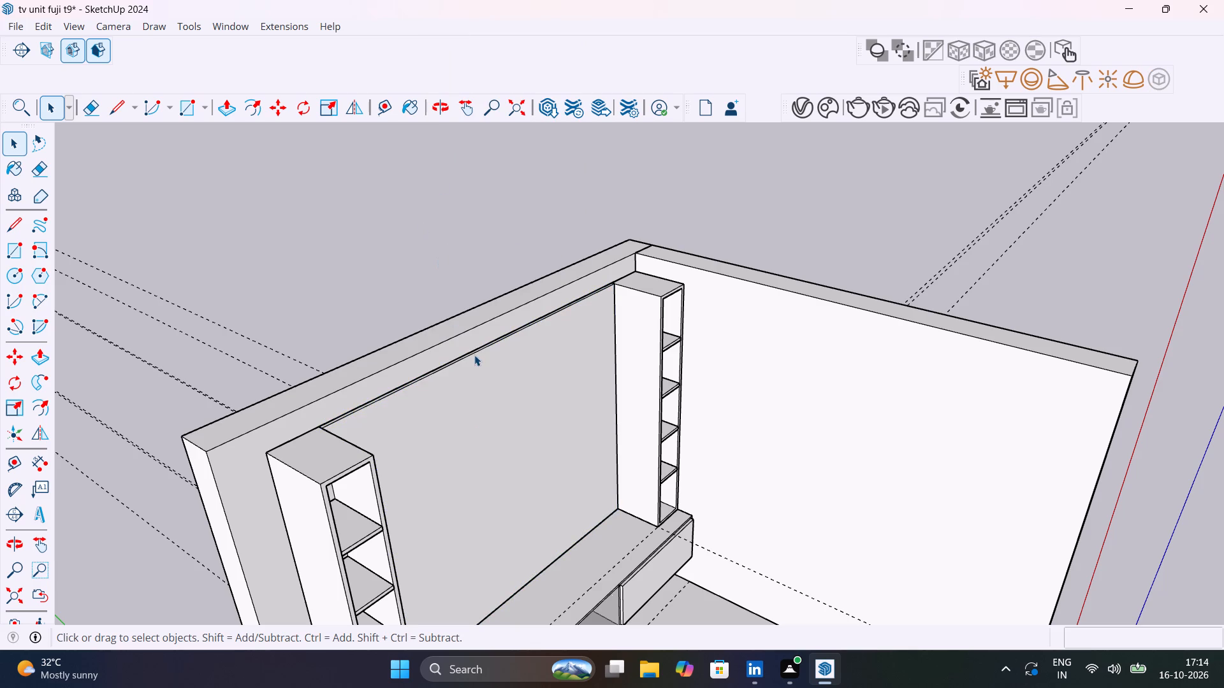
Draw a 1" by 1" square on the cabinet top, in the corner between the back panel and the left tall unit.
middle_click_drag(474, 355, 312, 371)
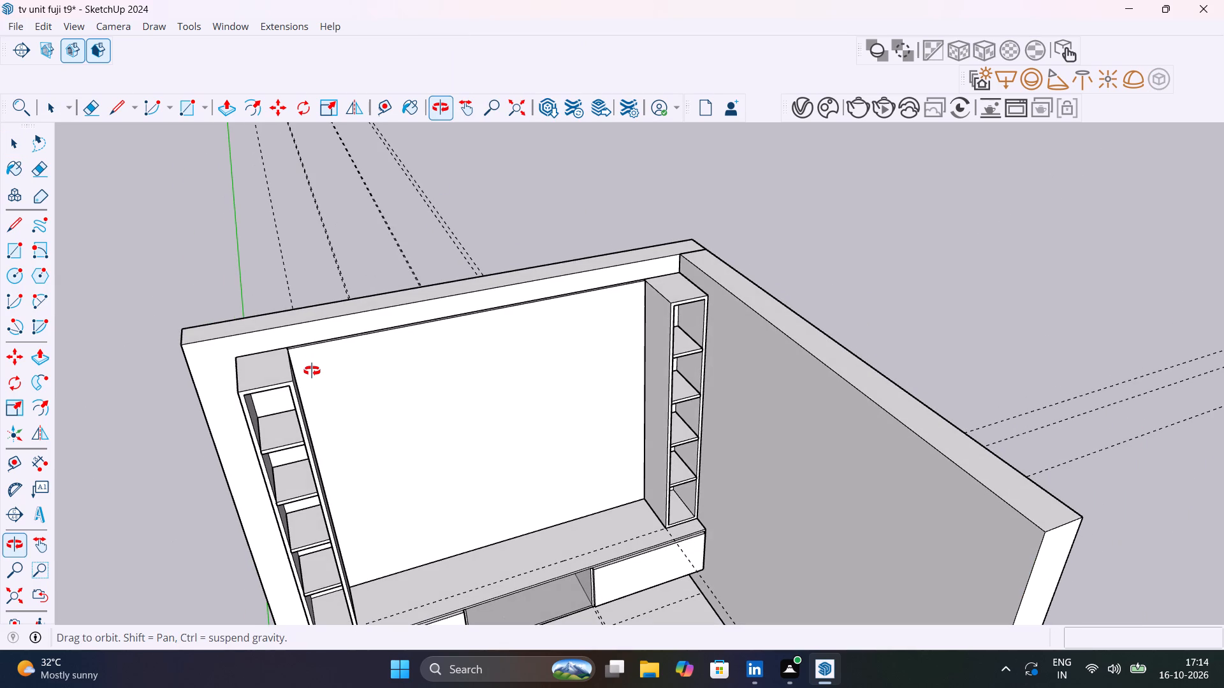
middle_click_drag(312, 371, 337, 301)
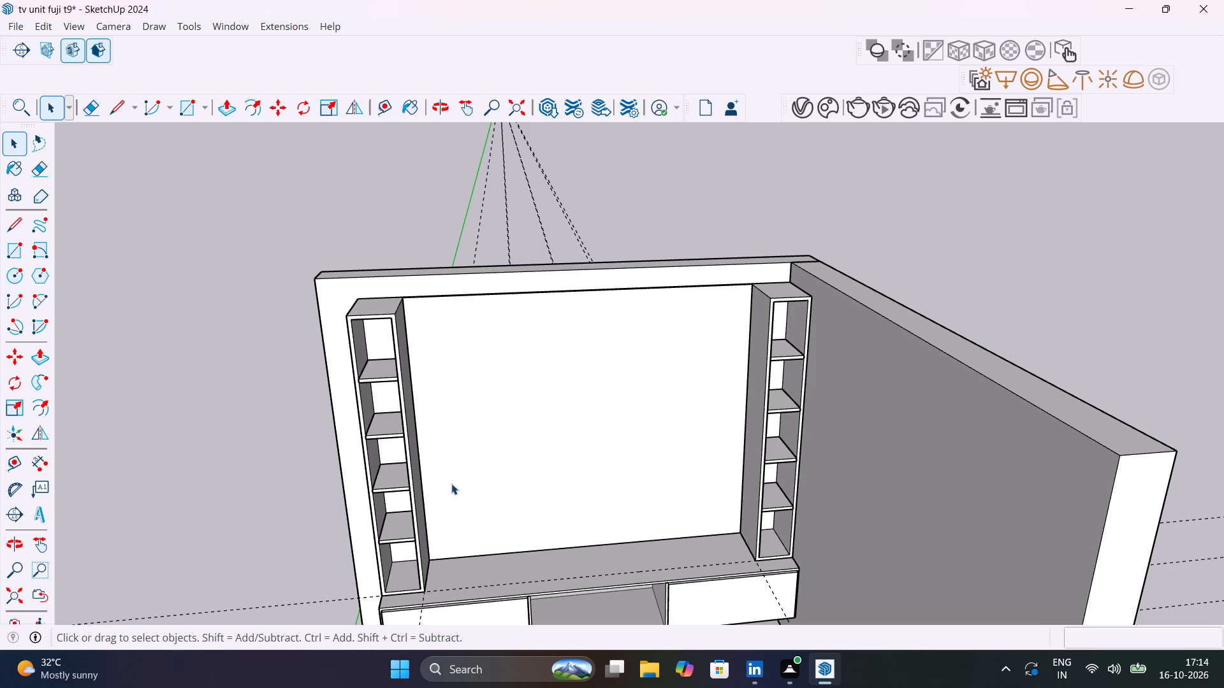
scroll(451, 561, "up", 10)
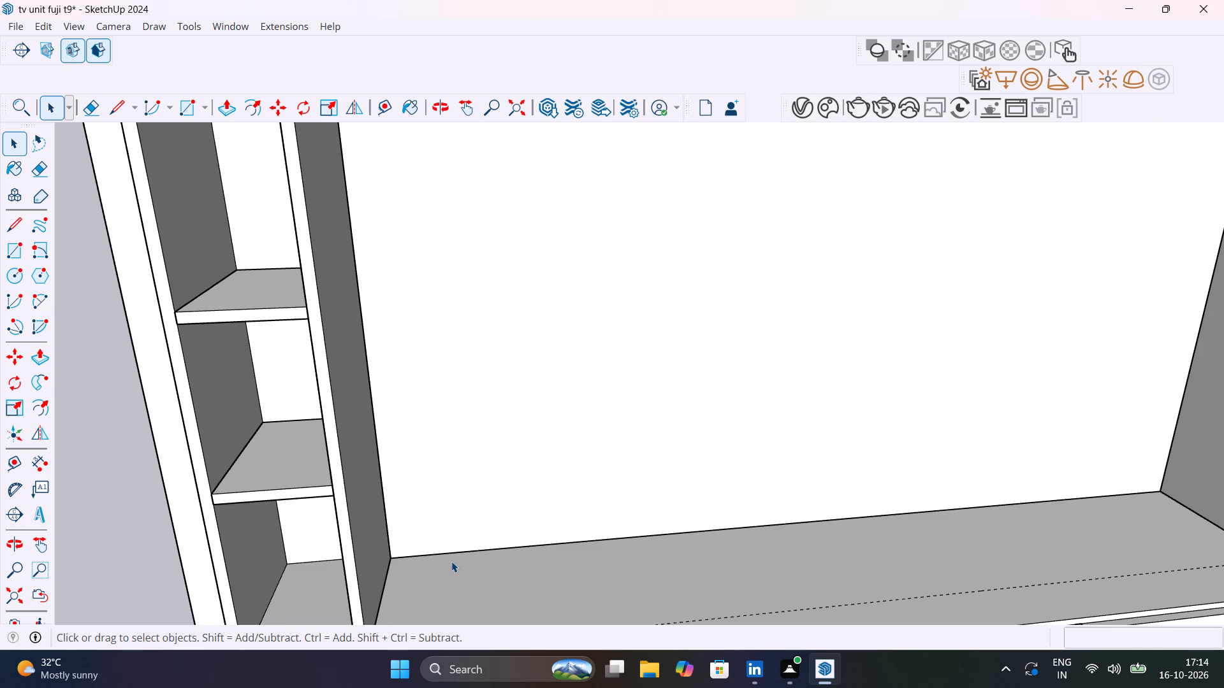
key("r")
scroll(398, 561, "up", 6)
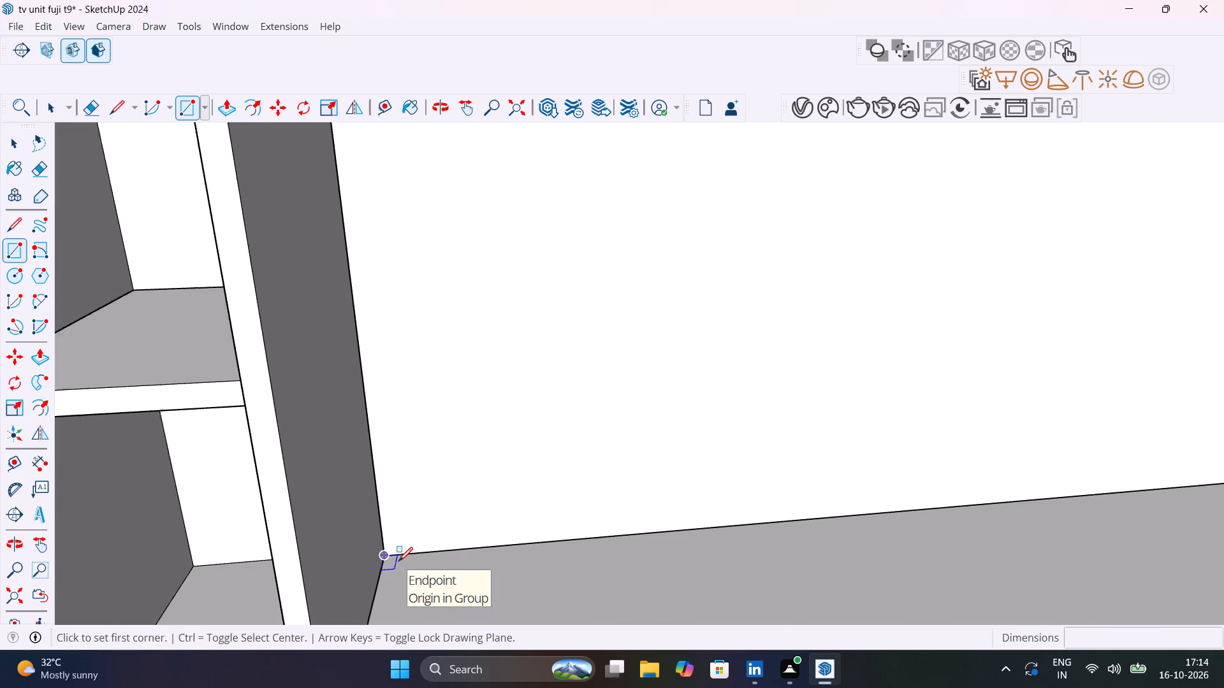
scroll(398, 561, "up", 12)
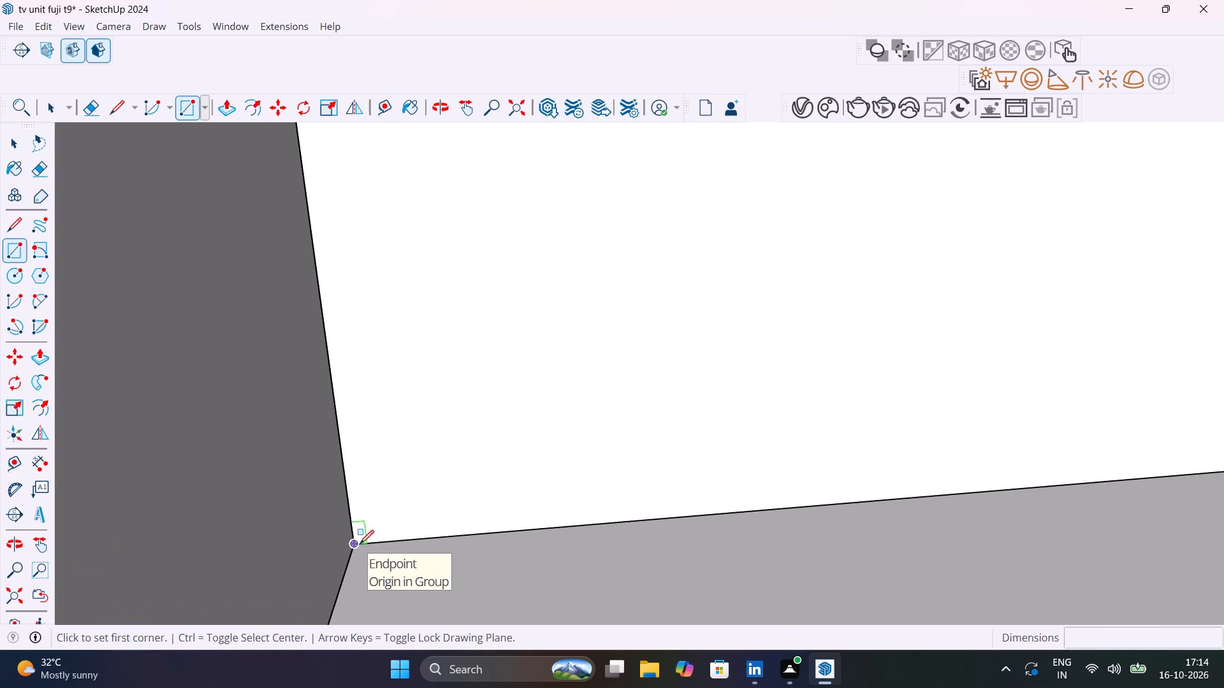
left_click(360, 544)
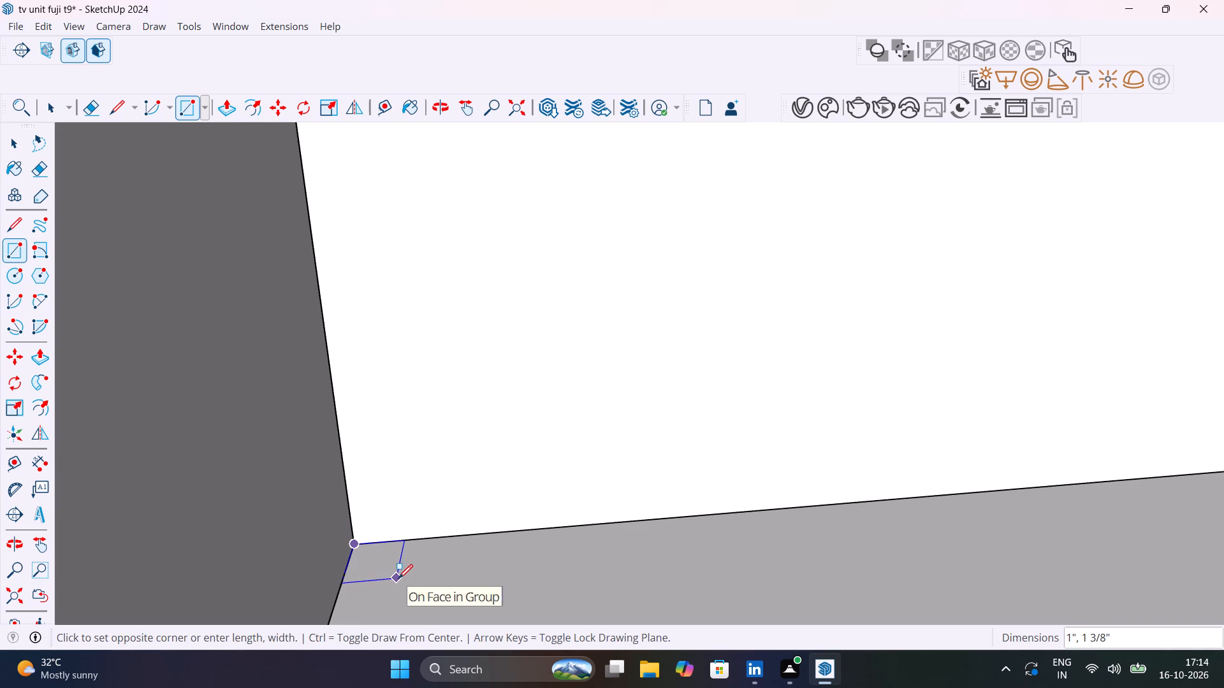
type("1'")
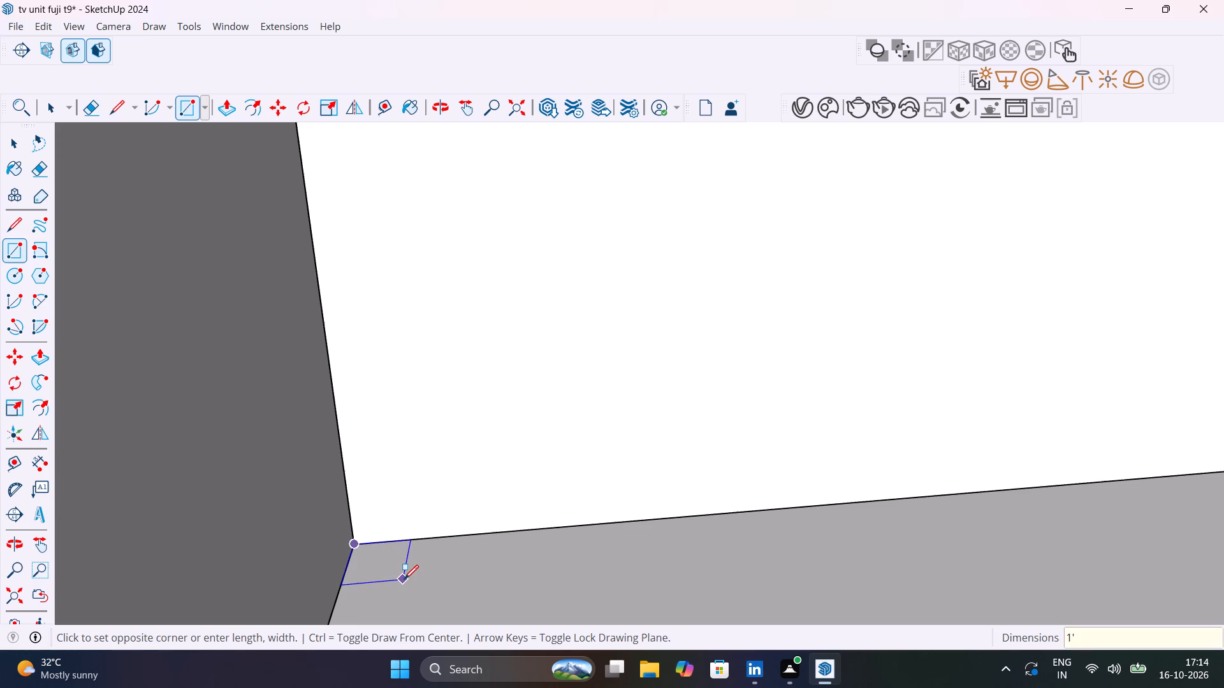
key("BackSpace")
key("shift+quotedbl")
type(",1\"")
key("Return")
Push/Pull the small square up 7' to the top of the back panel, forming a vertical slat.
key("p")
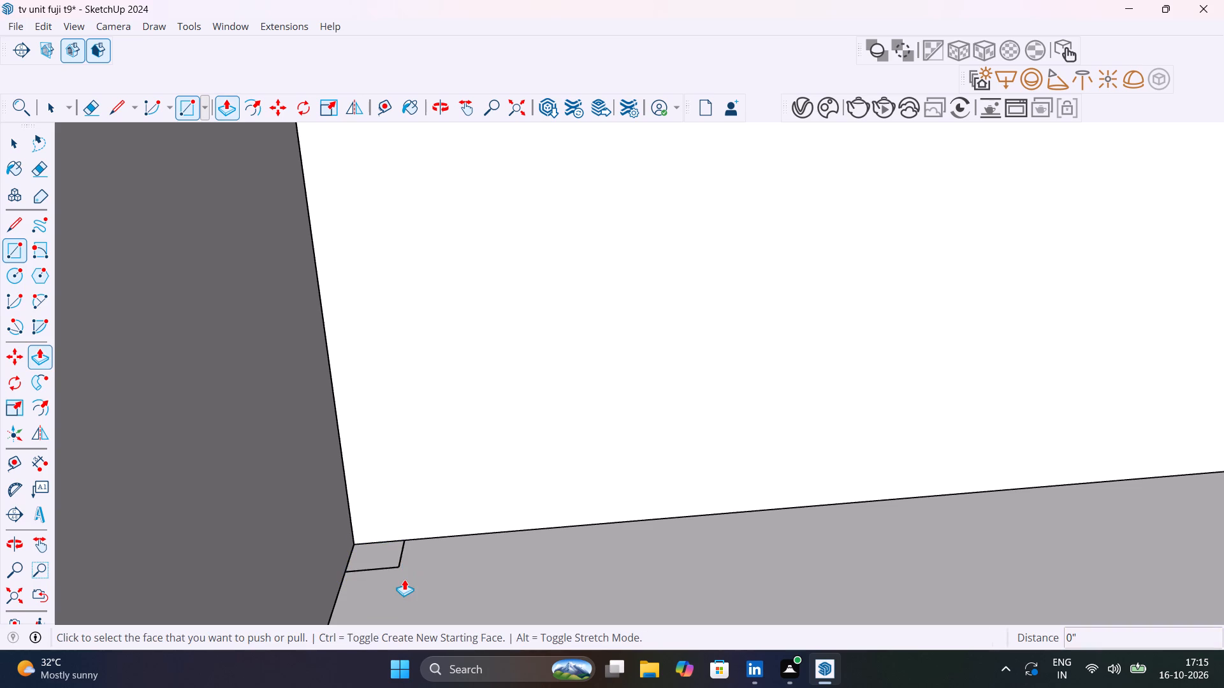
left_click(388, 554)
scroll(379, 511, "down", 6)
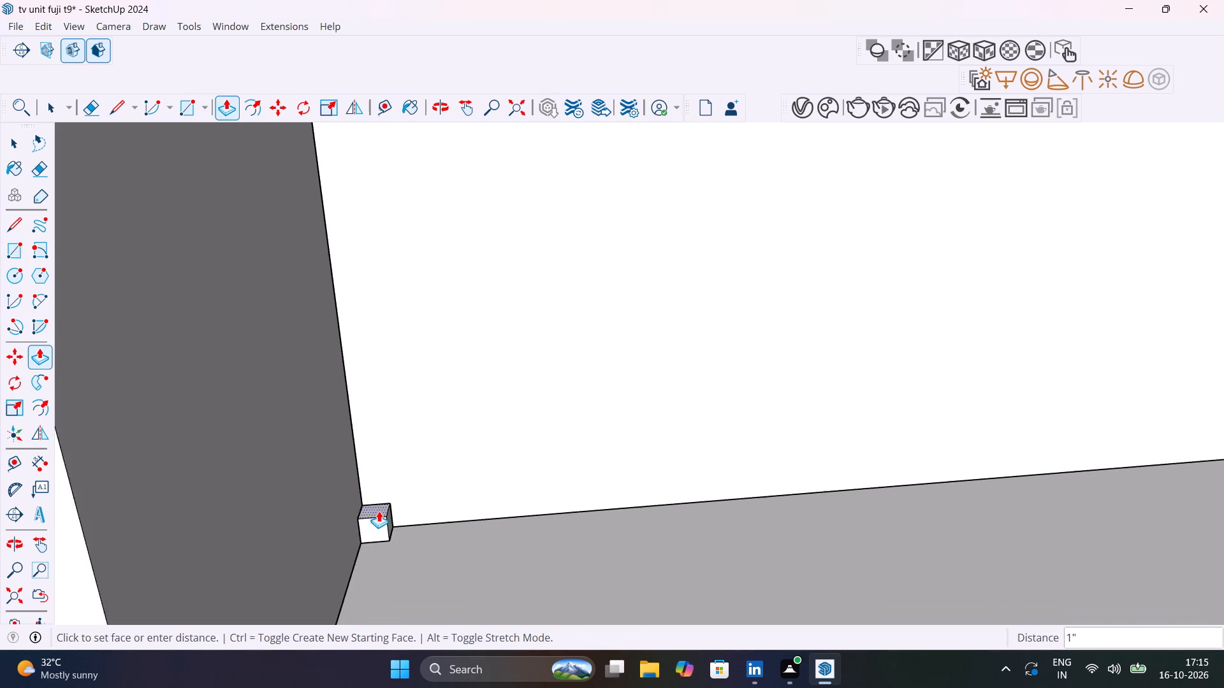
scroll(379, 511, "down", 20)
scroll(379, 511, "down", 10)
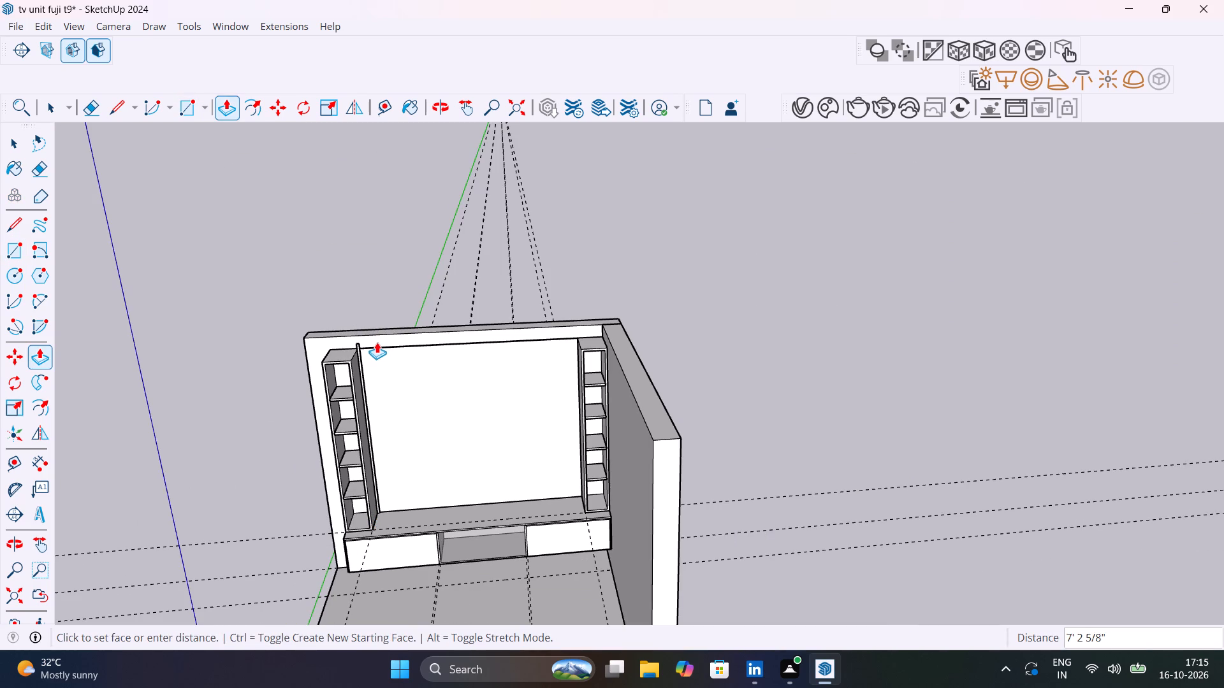
scroll(371, 352, "up", 9)
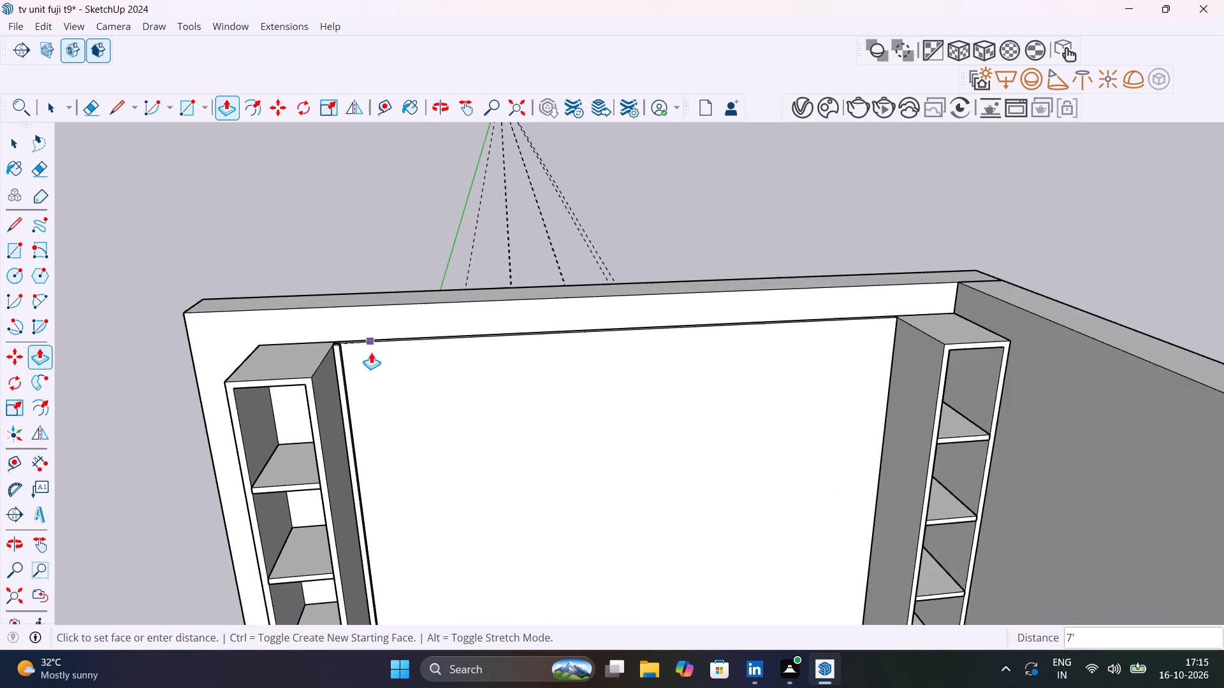
scroll(371, 352, "up", 6)
left_click(338, 336)
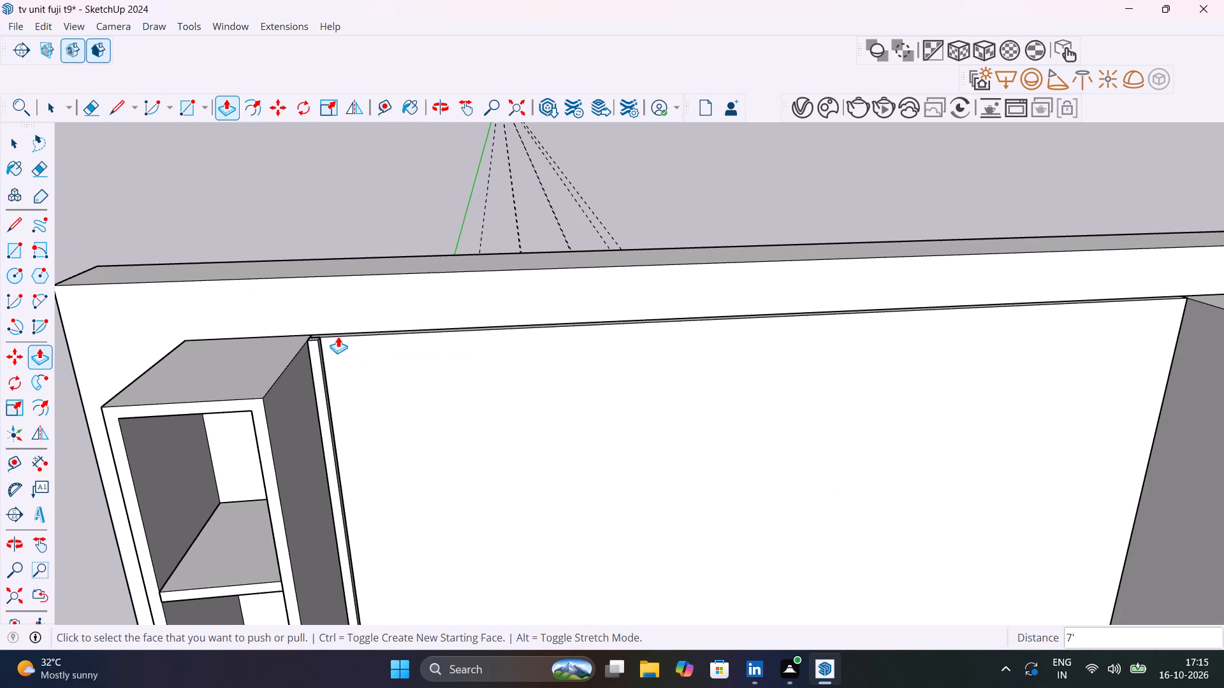
Select all the geometry of the vertical slat beside the left tall unit and make it a component.
scroll(353, 348, "down", 6)
middle_click_drag(365, 362, 502, 322, "shift")
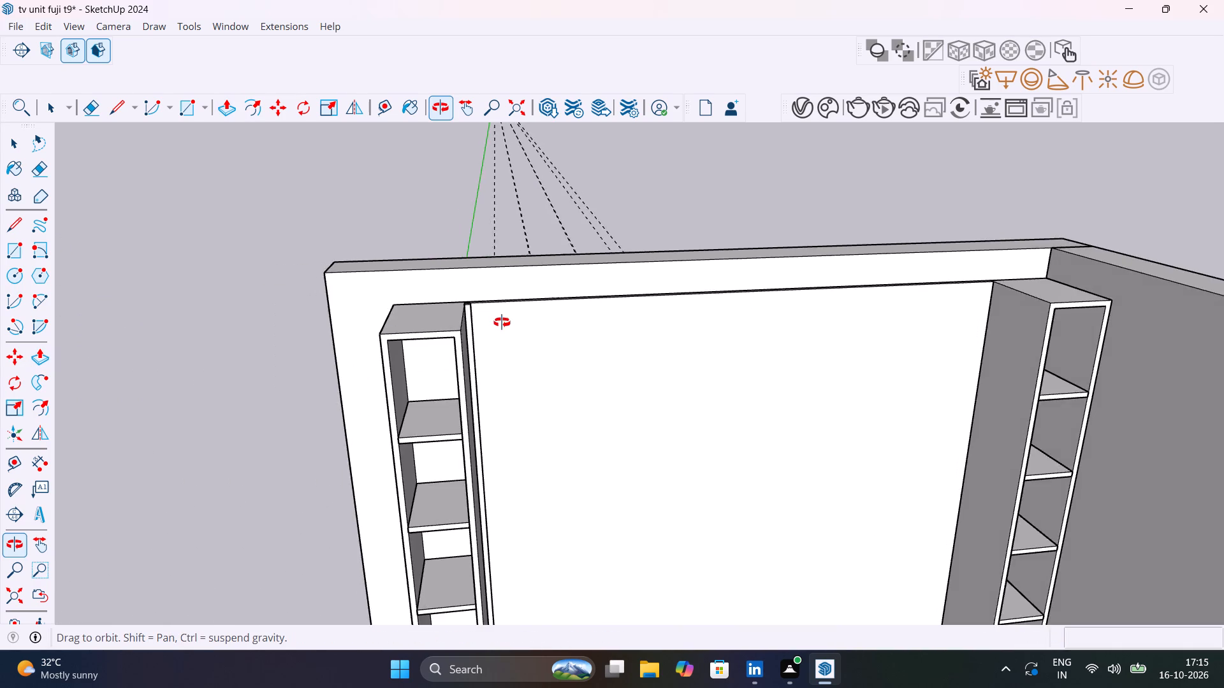
middle_click_drag(502, 322, 492, 313, "shift")
scroll(476, 321, "up", 11)
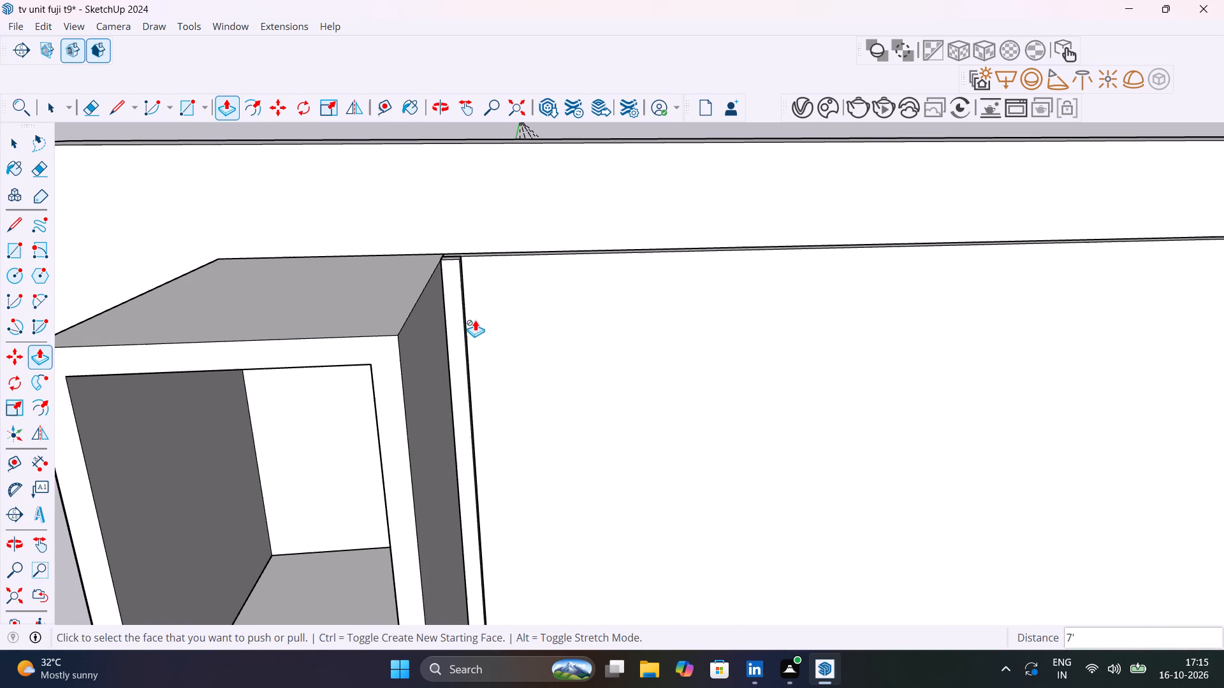
key("space")
triple_click(454, 289)
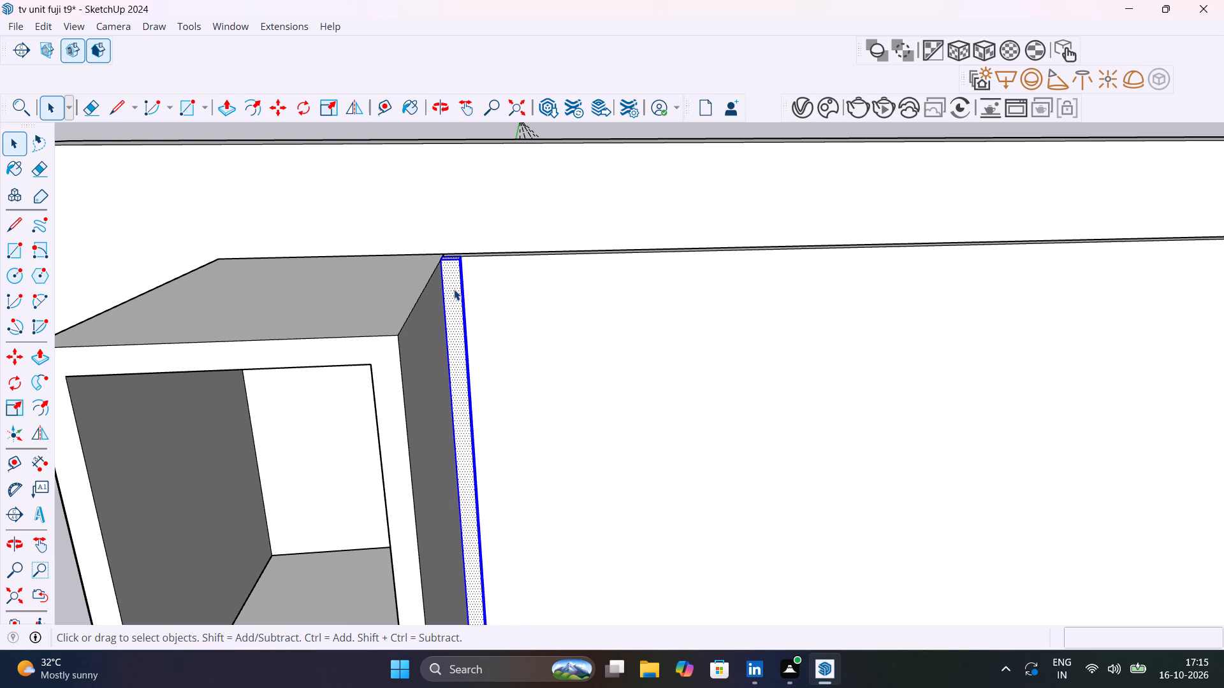
scroll(454, 287, "up", 10)
middle_click_drag(497, 287, 513, 414)
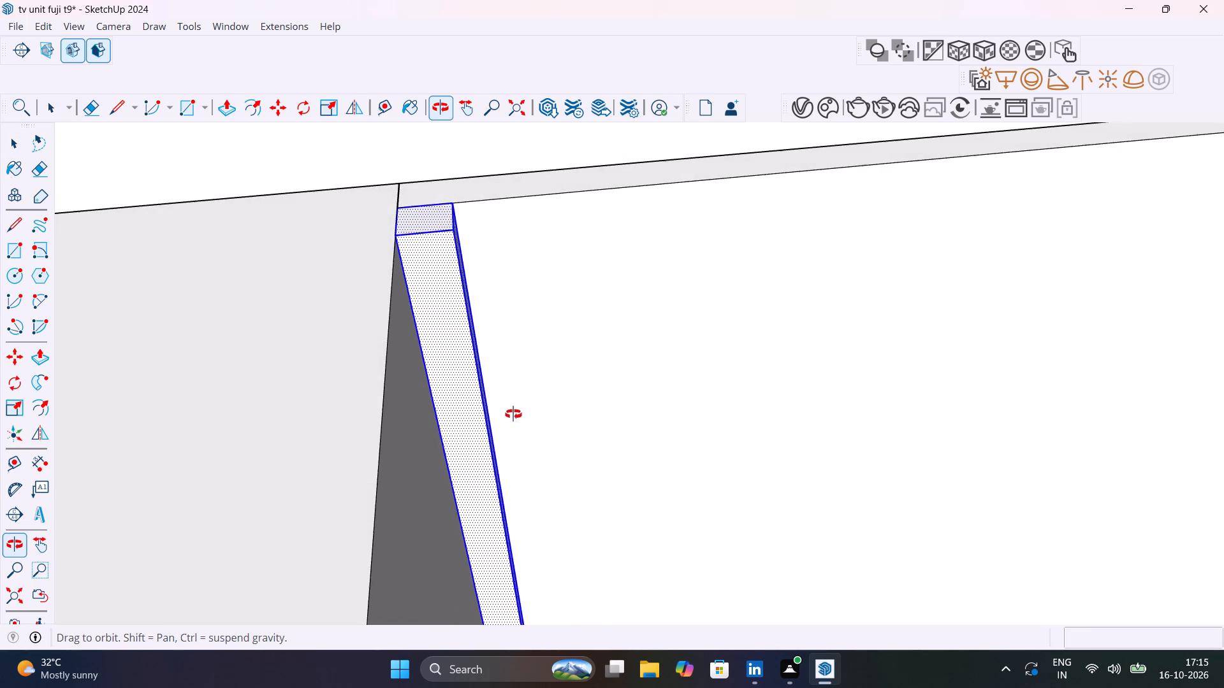
middle_click_drag(513, 414, 513, 415)
scroll(454, 345, "down", 6)
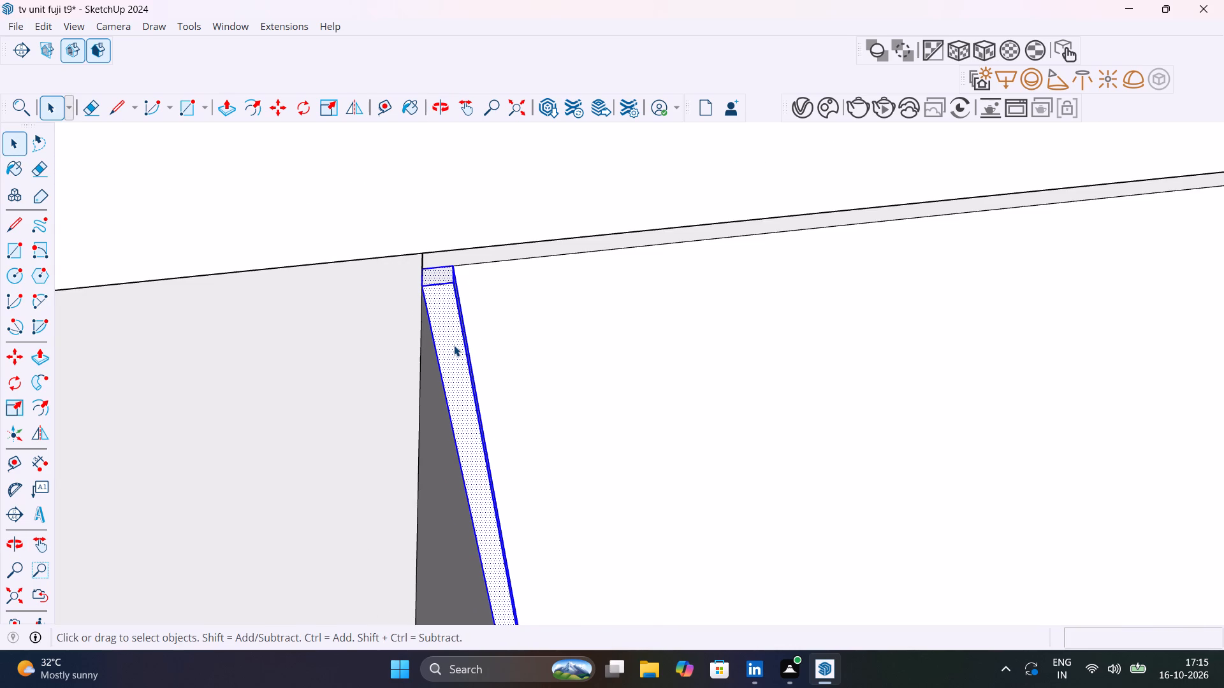
scroll(454, 345, "down", 6)
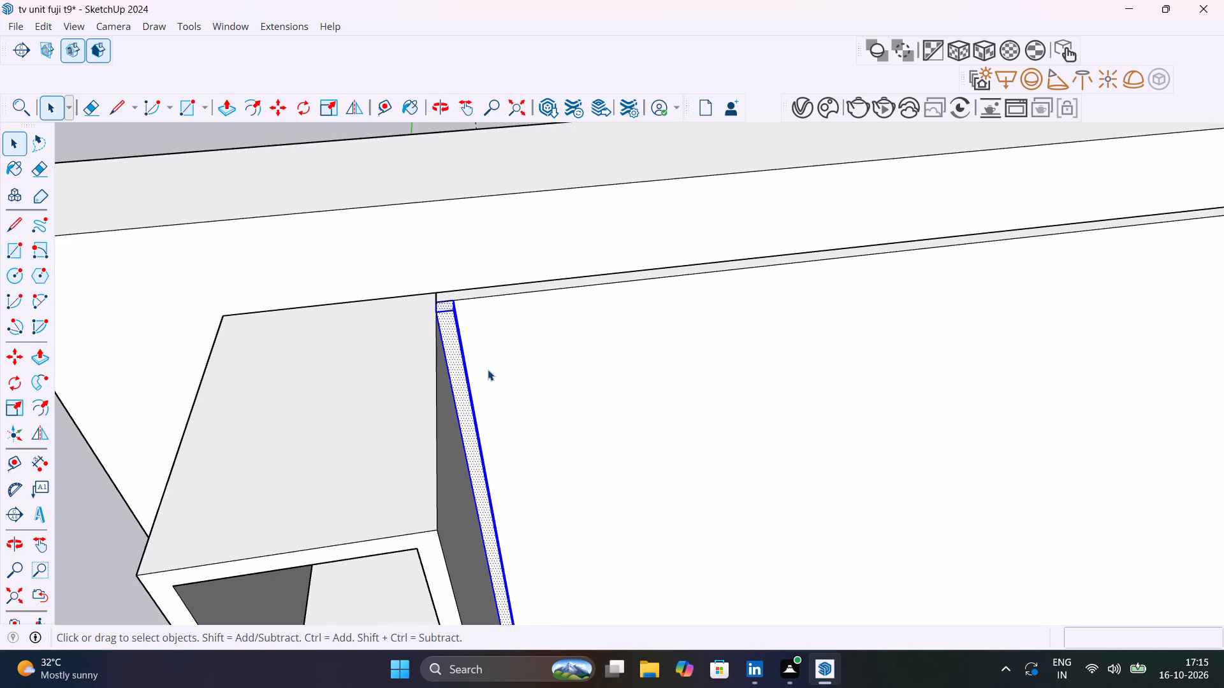
middle_click_drag(467, 357, 372, 312, "shift")
scroll(372, 312, "down", 7)
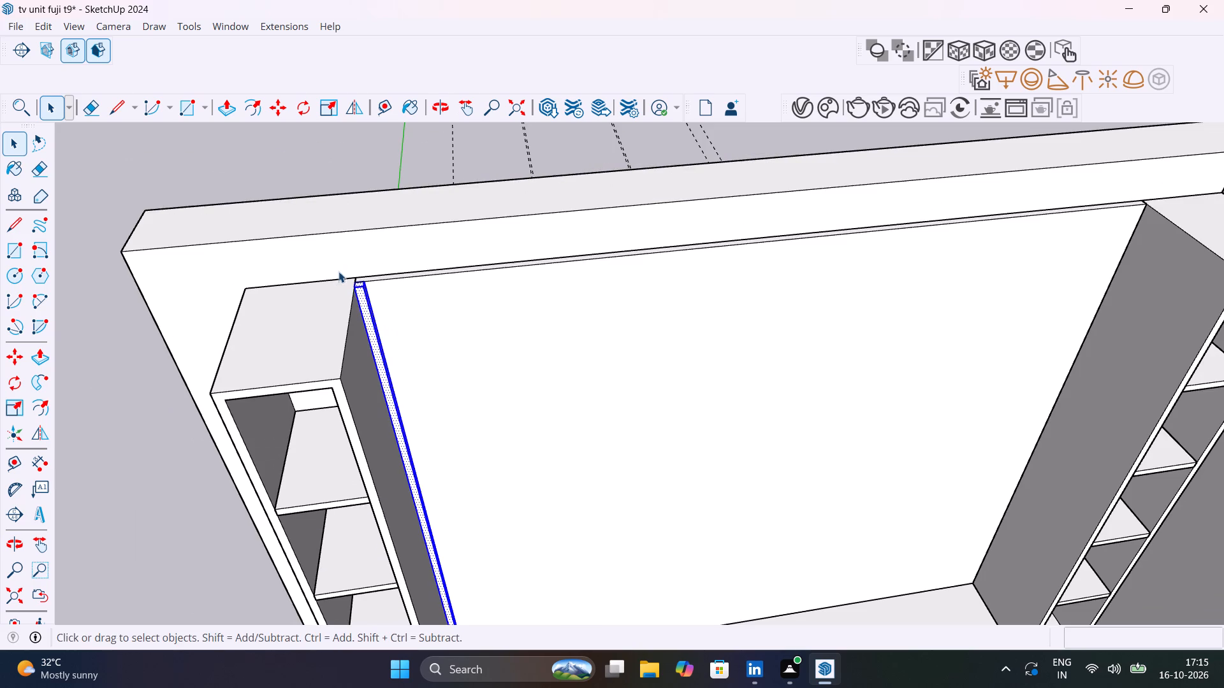
scroll(353, 271, "up", 17)
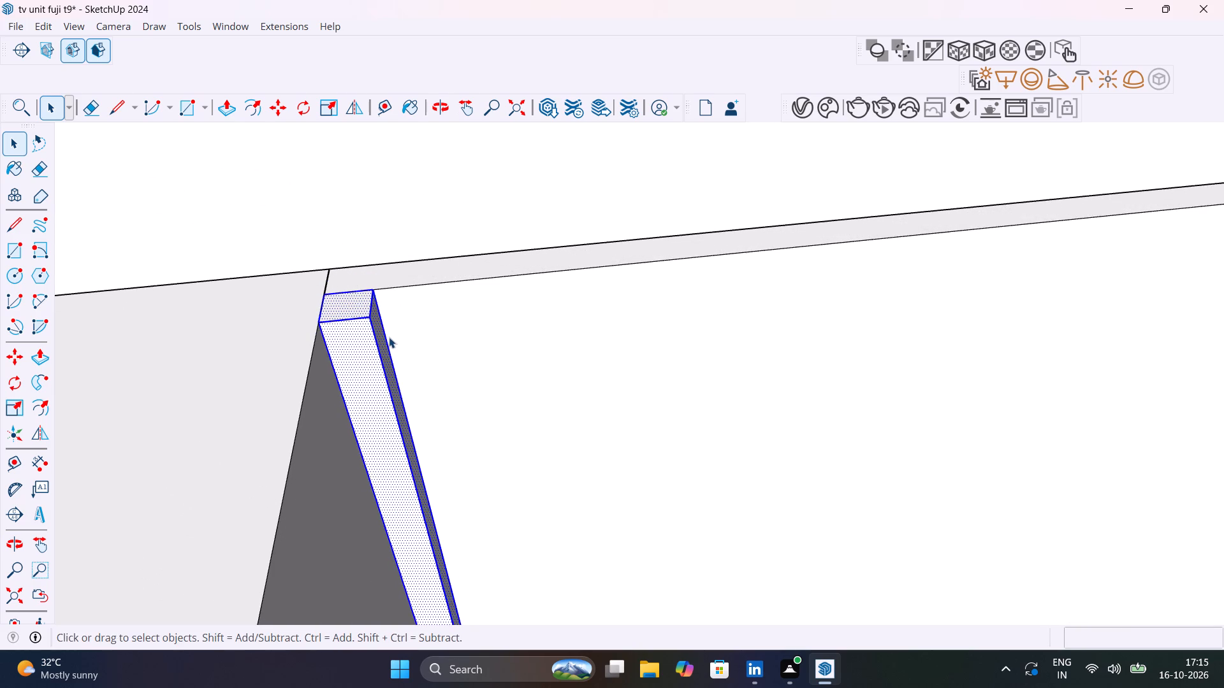
right_click(363, 355)
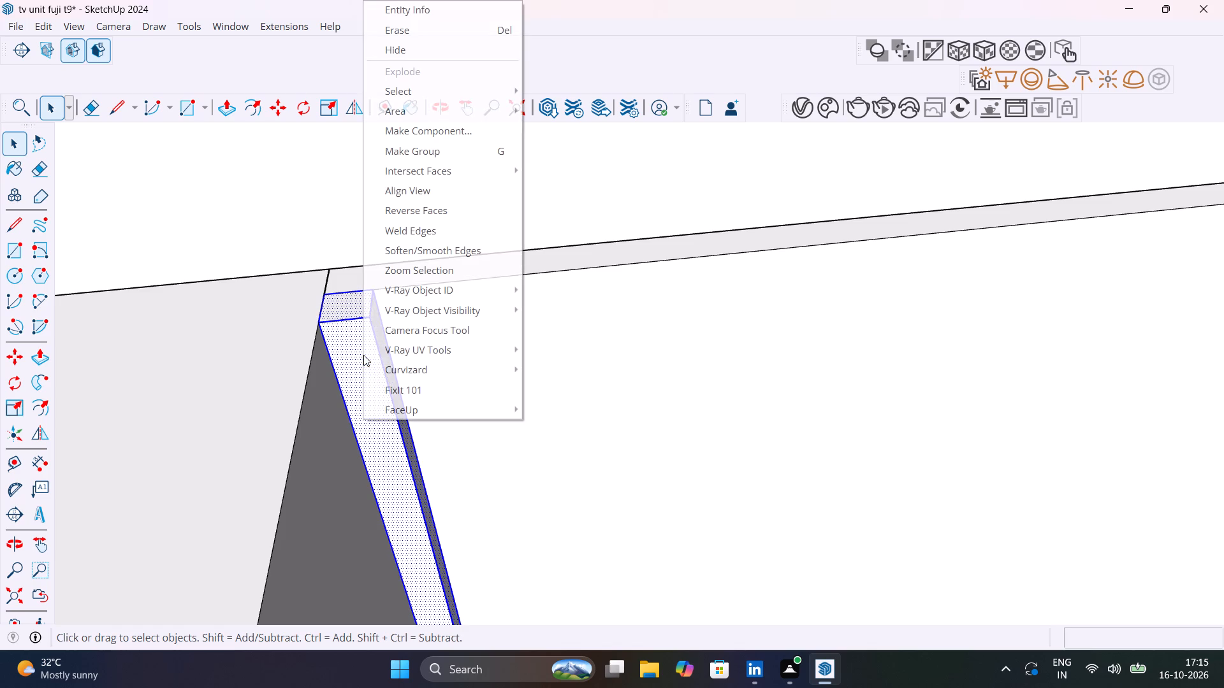
left_click(405, 138)
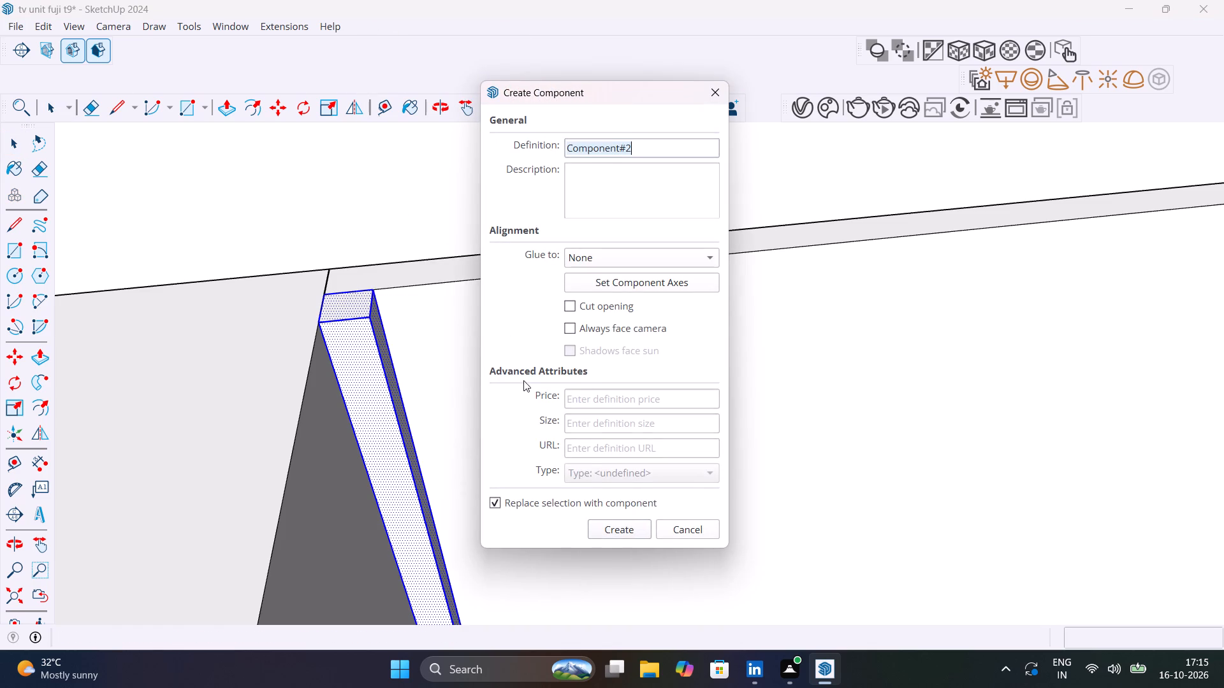
left_click(622, 526)
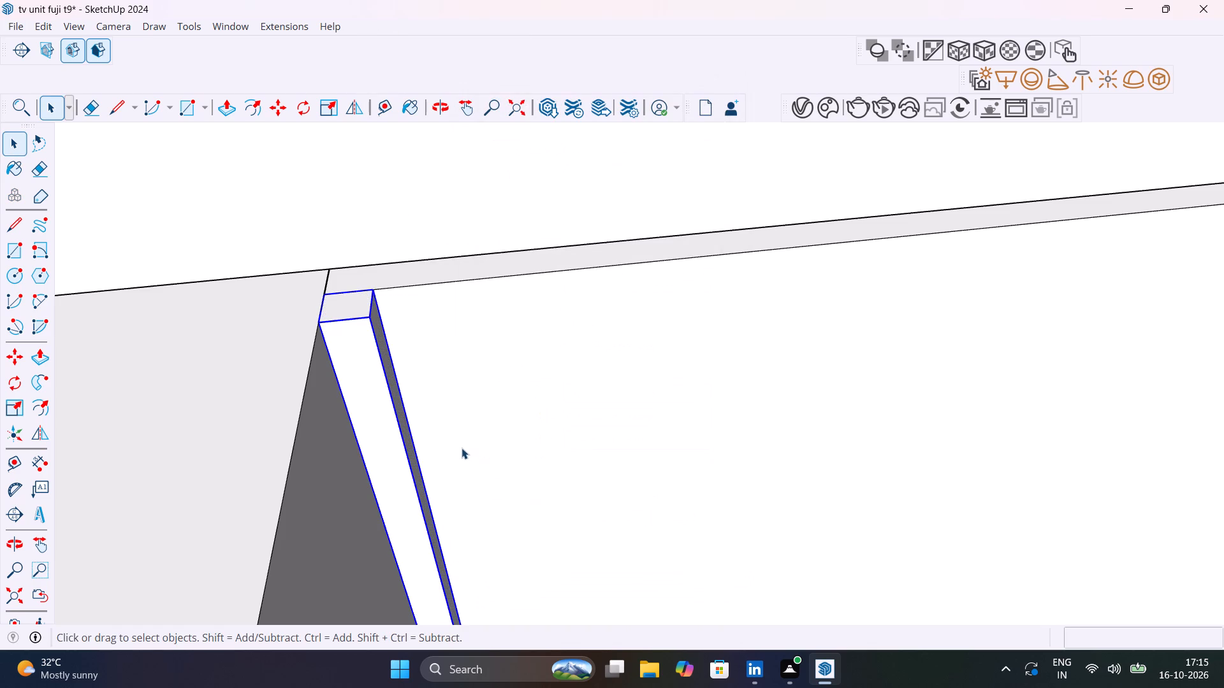
Copy the slat about 1' 6" along the back panel and divide the distance into 10 equal spaces filled with slats.
key("m")
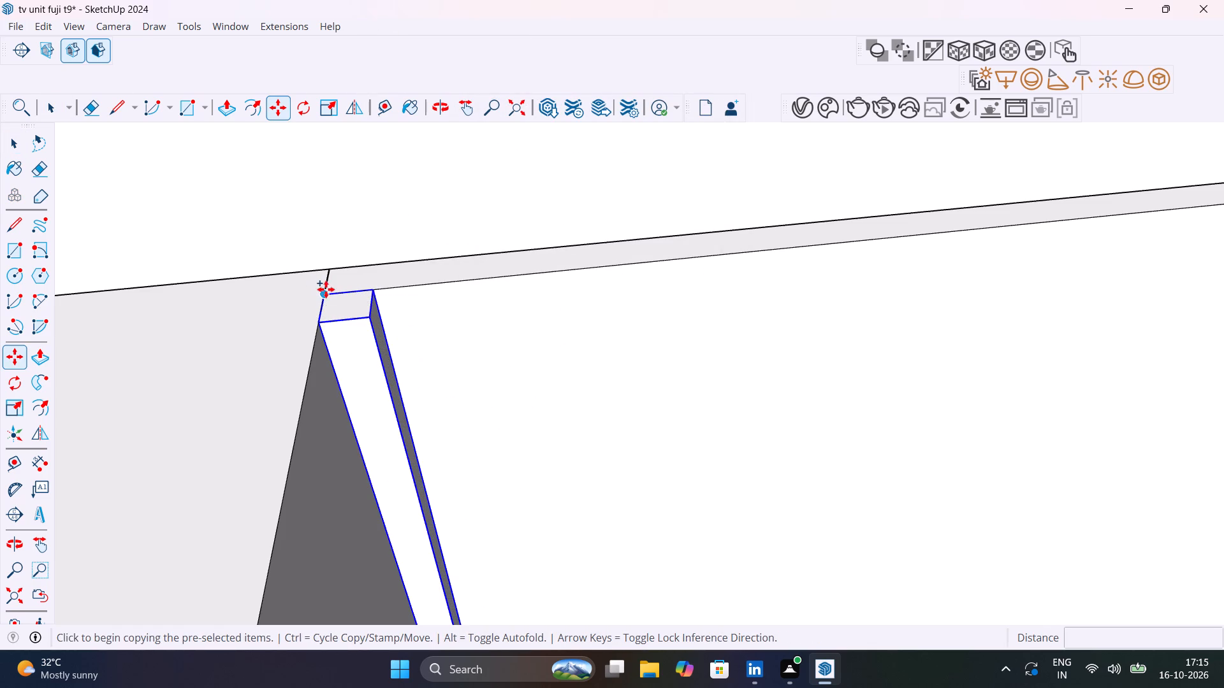
left_click(325, 291)
scroll(612, 282, "down", 9)
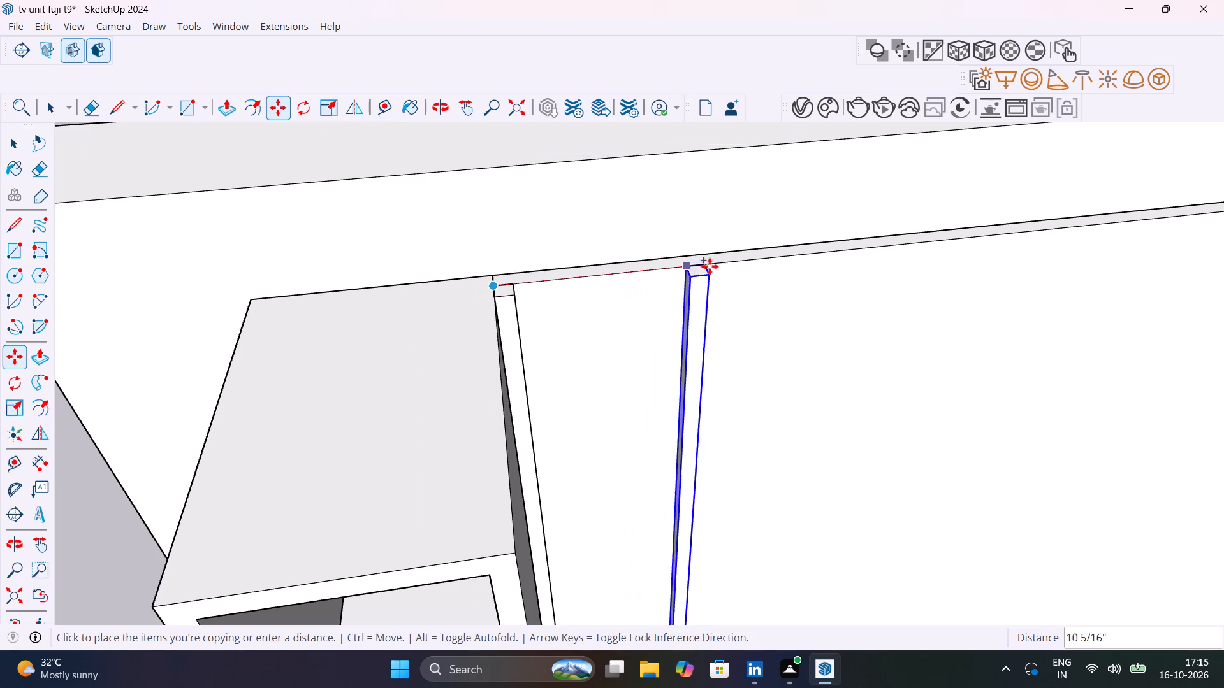
scroll(739, 266, "down", 11)
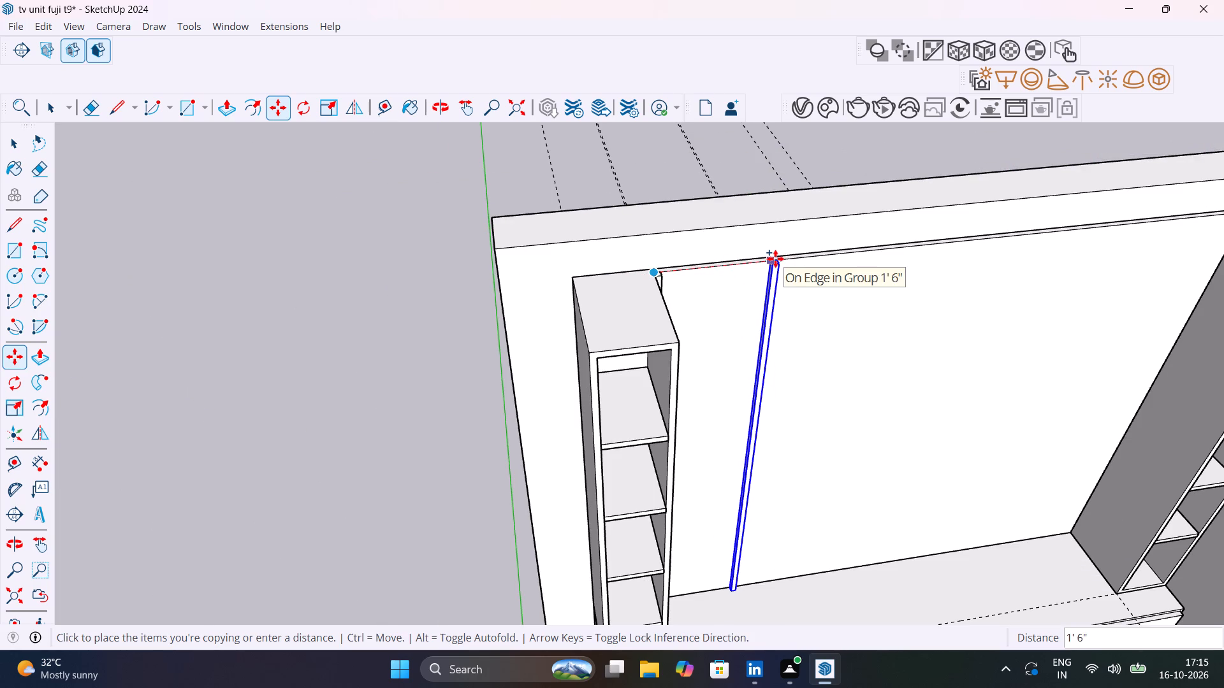
left_click(786, 259)
scroll(763, 269, "up", 9)
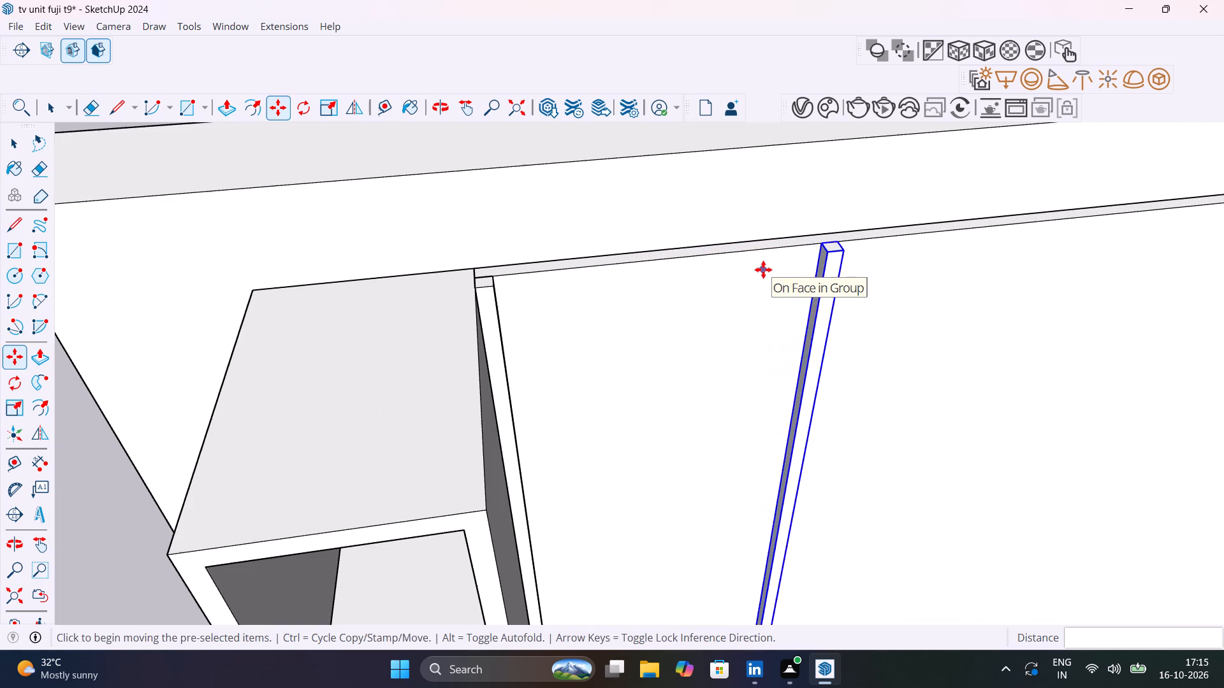
type("10/")
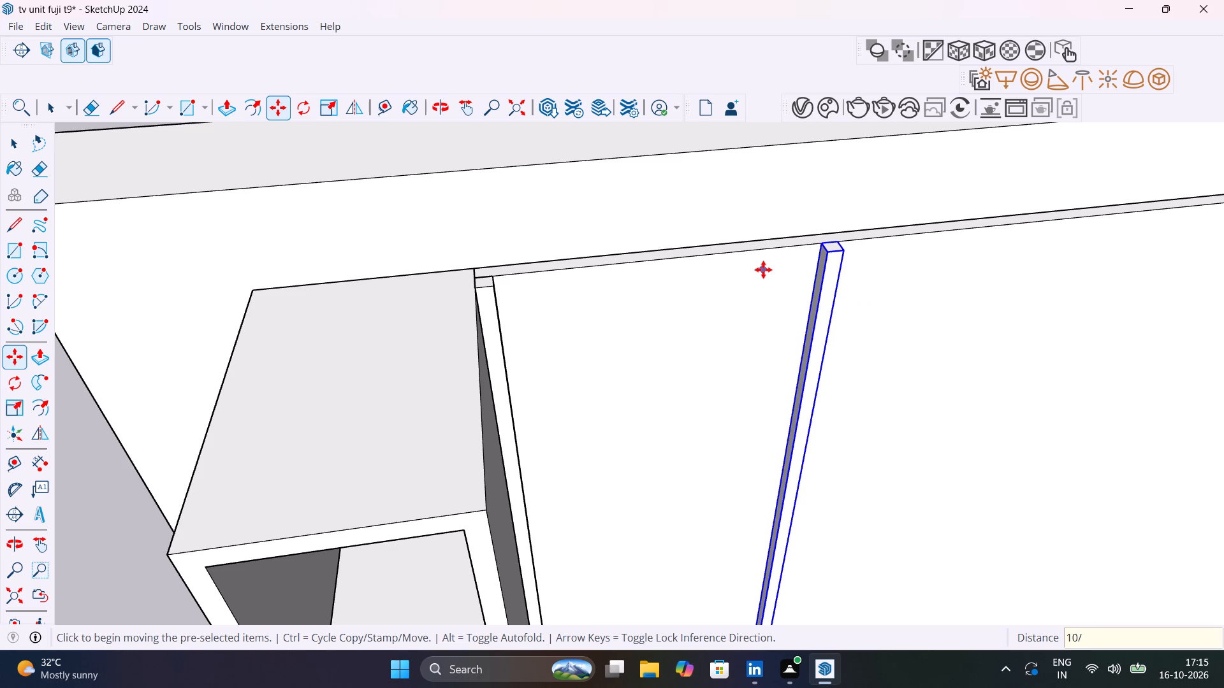
key("Return")
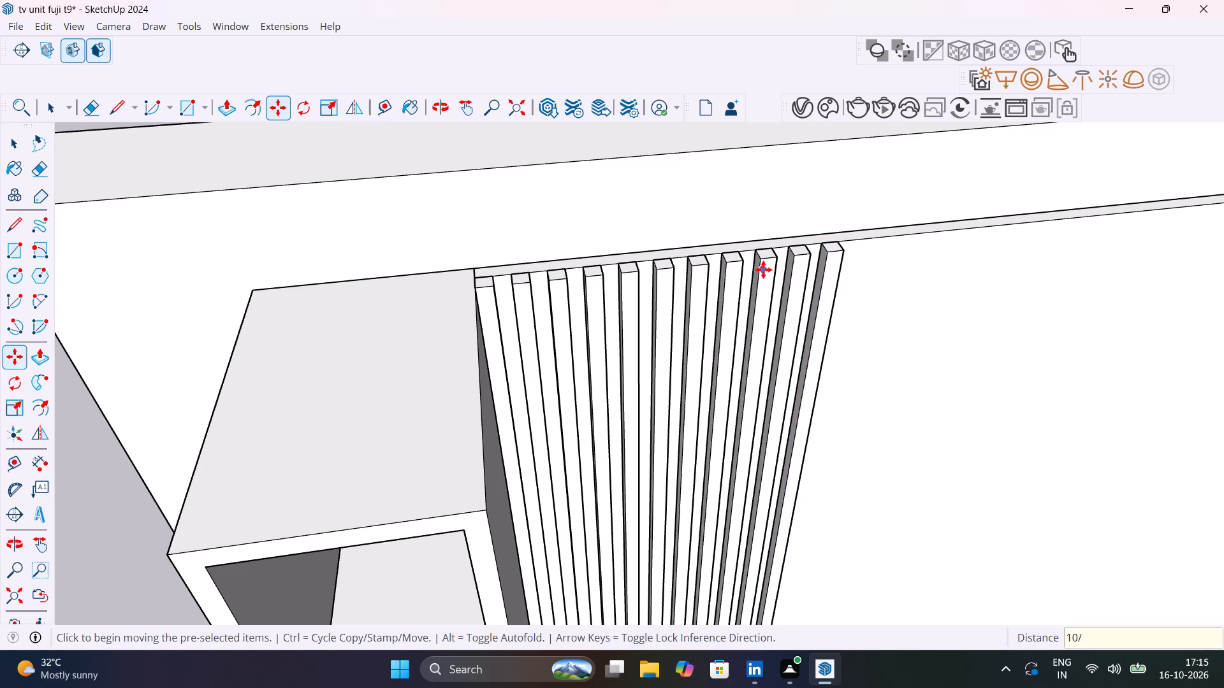
Examine the row of slats against the left tall unit and the rest of the TV wall.
scroll(763, 269, "down", 17)
middle_click_drag(763, 297, 712, 204)
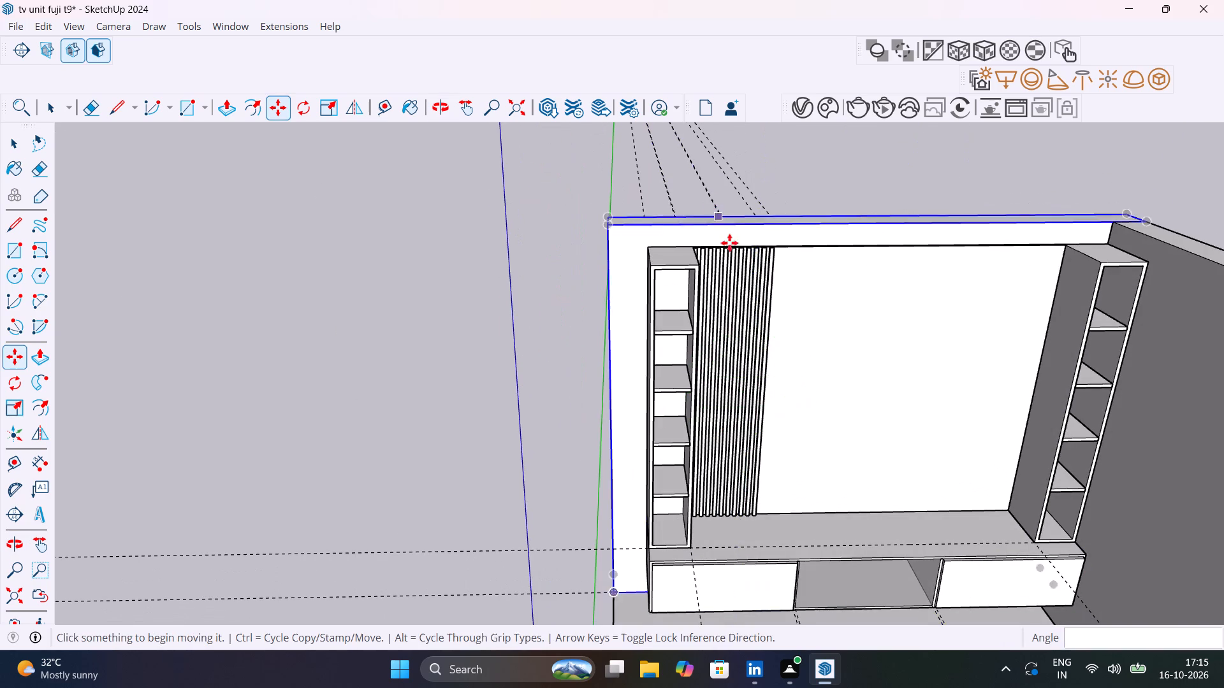
key("space")
scroll(778, 360, "up", 5)
middle_click_drag(798, 367, 721, 312, "shift")
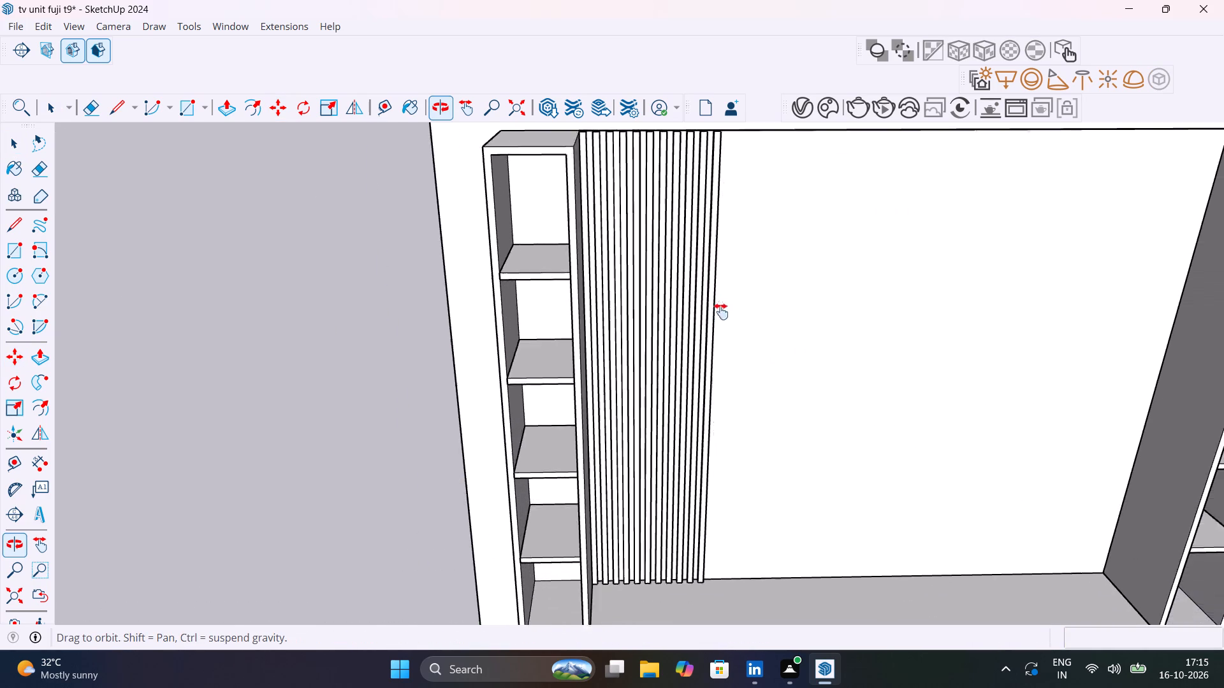
middle_click_drag(721, 312, 660, 288, "shift")
scroll(664, 296, "down", 6)
middle_click_drag(715, 322, 676, 236)
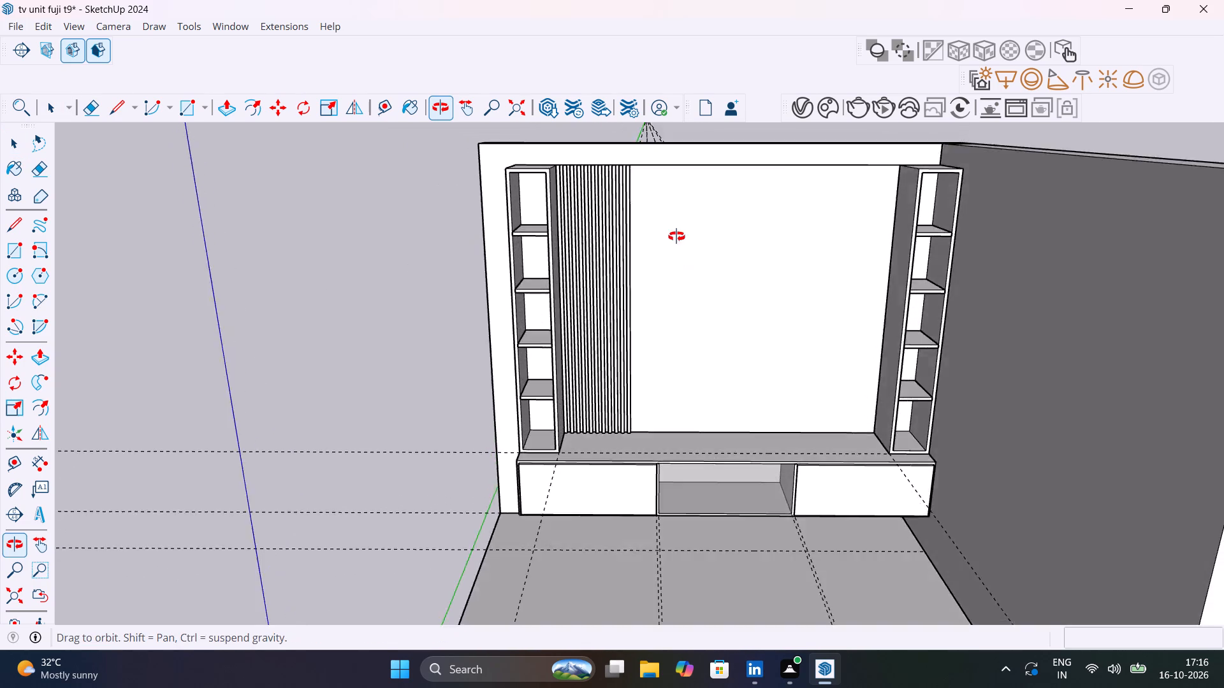
Place two guides on the cabinet top, one about 1 3/8" from the right tall unit and another 1' beyond it.
middle_click_drag(676, 236, 650, 299)
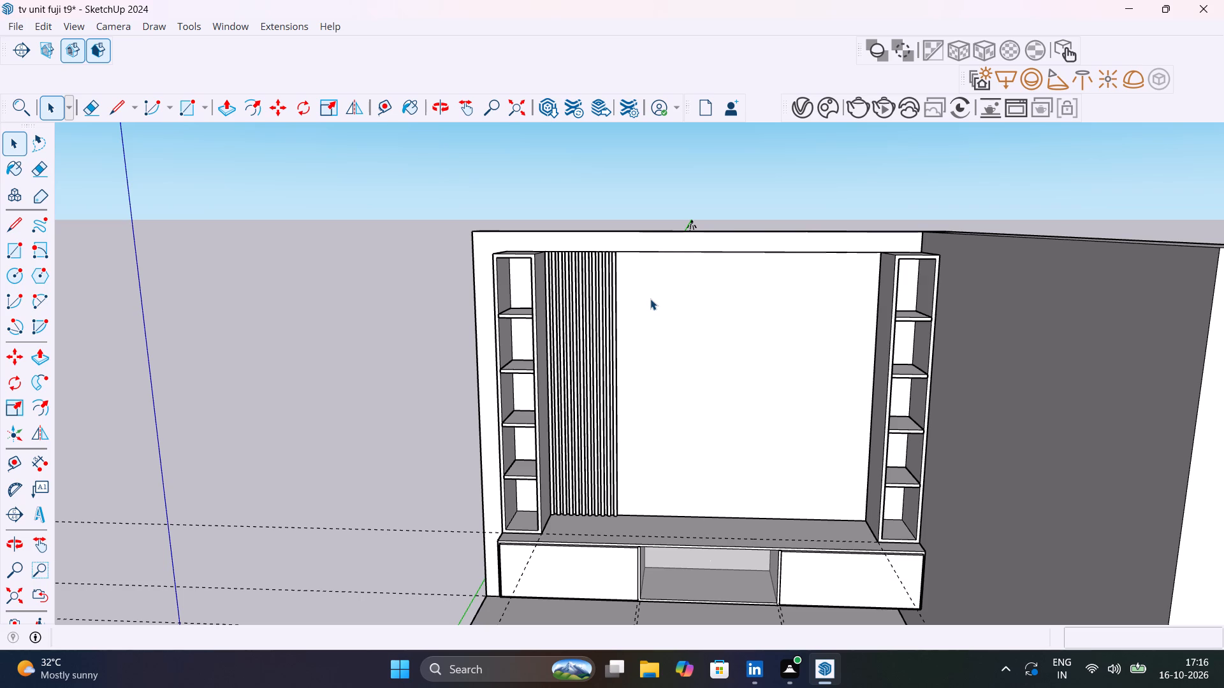
scroll(899, 494, "up", 5)
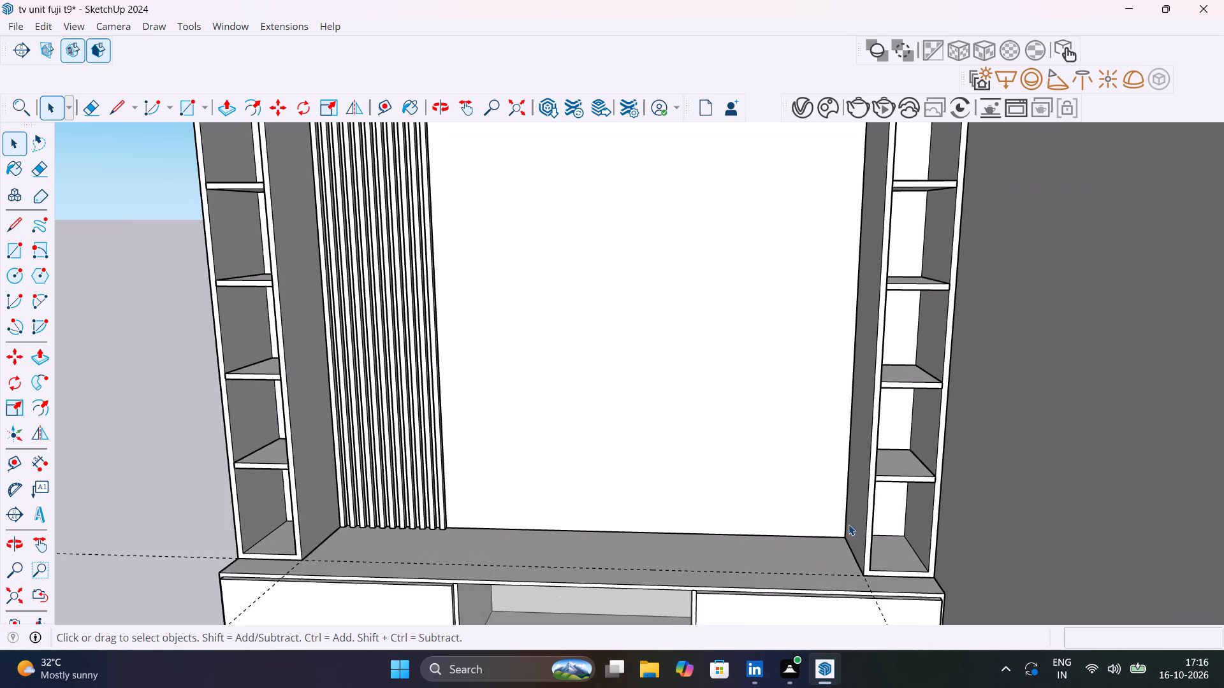
scroll(849, 524, "up", 4)
middle_click_drag(826, 539, 779, 515)
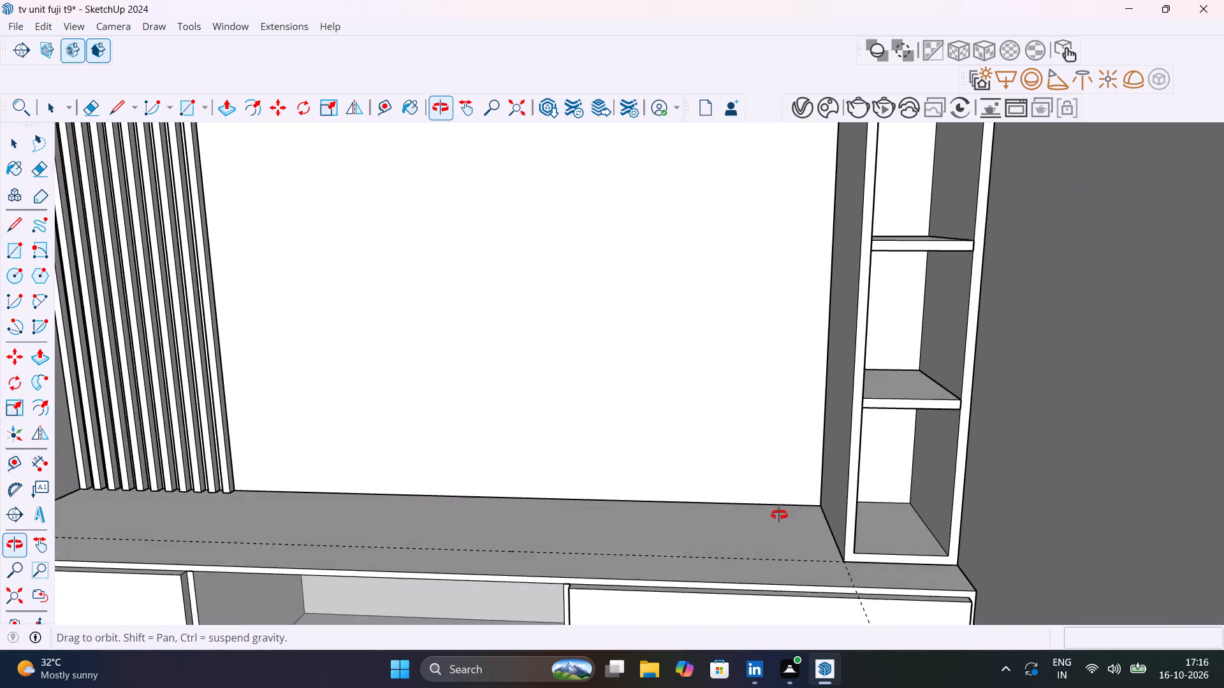
middle_click_drag(779, 515, 827, 580)
scroll(815, 528, "up", 6)
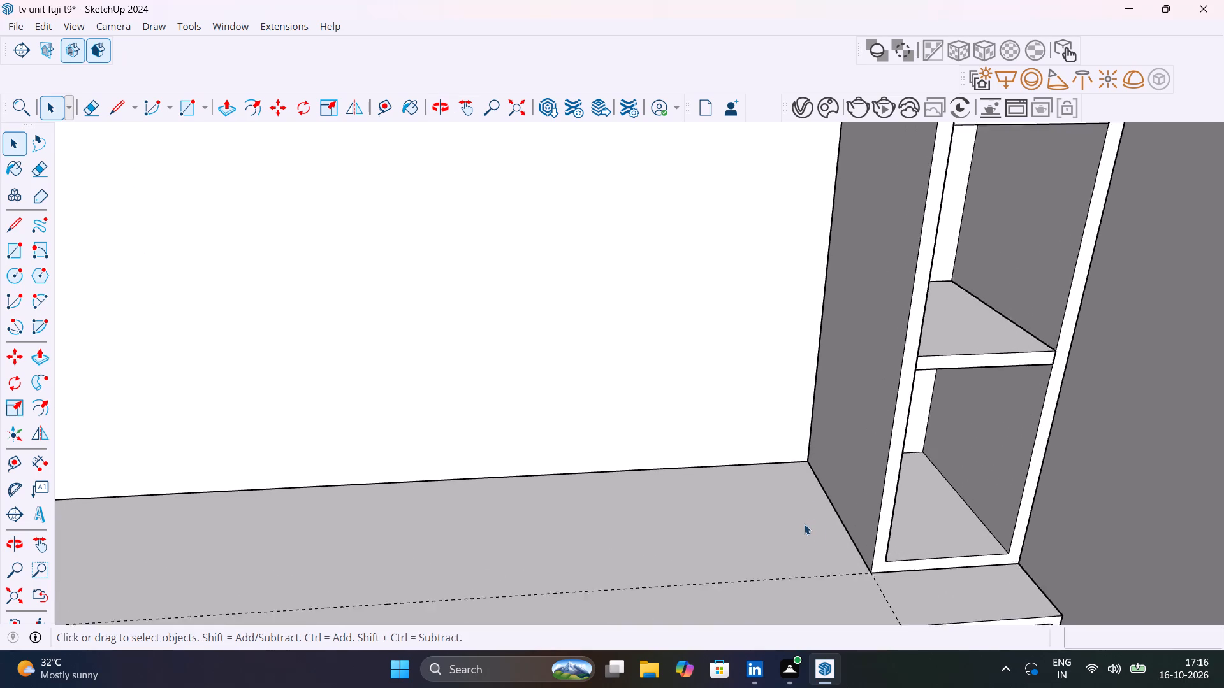
scroll(804, 524, "up", 3)
key("t")
left_click(845, 482)
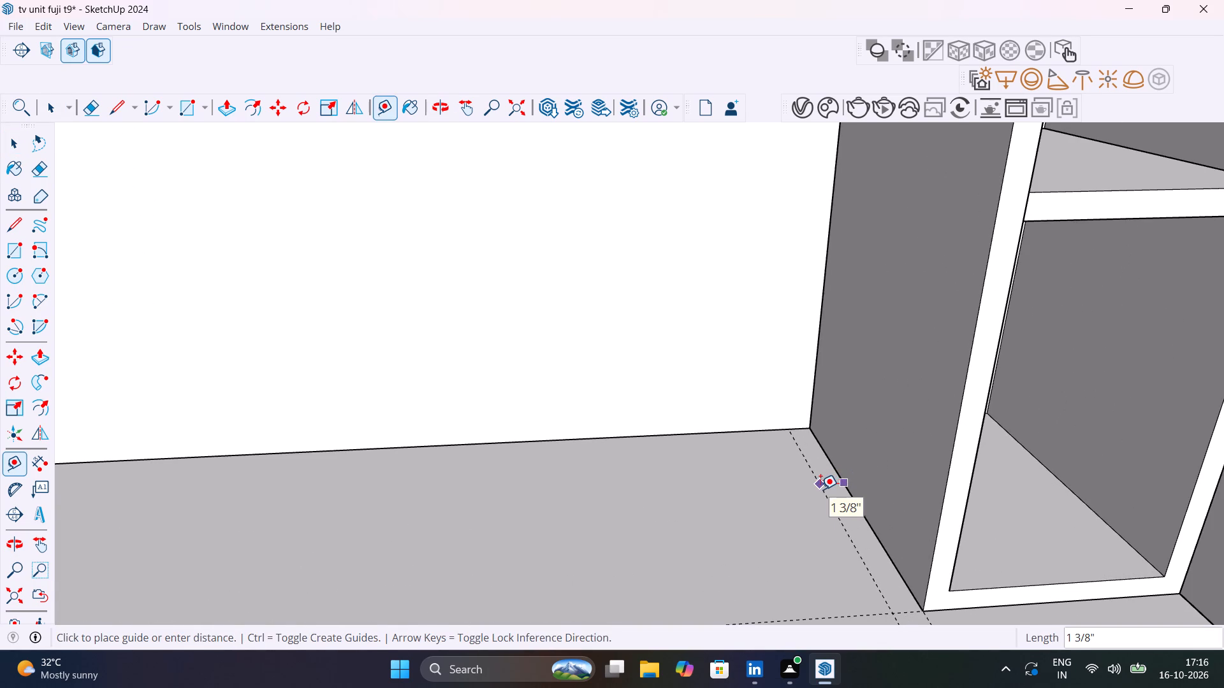
left_click(820, 489)
left_click(820, 489)
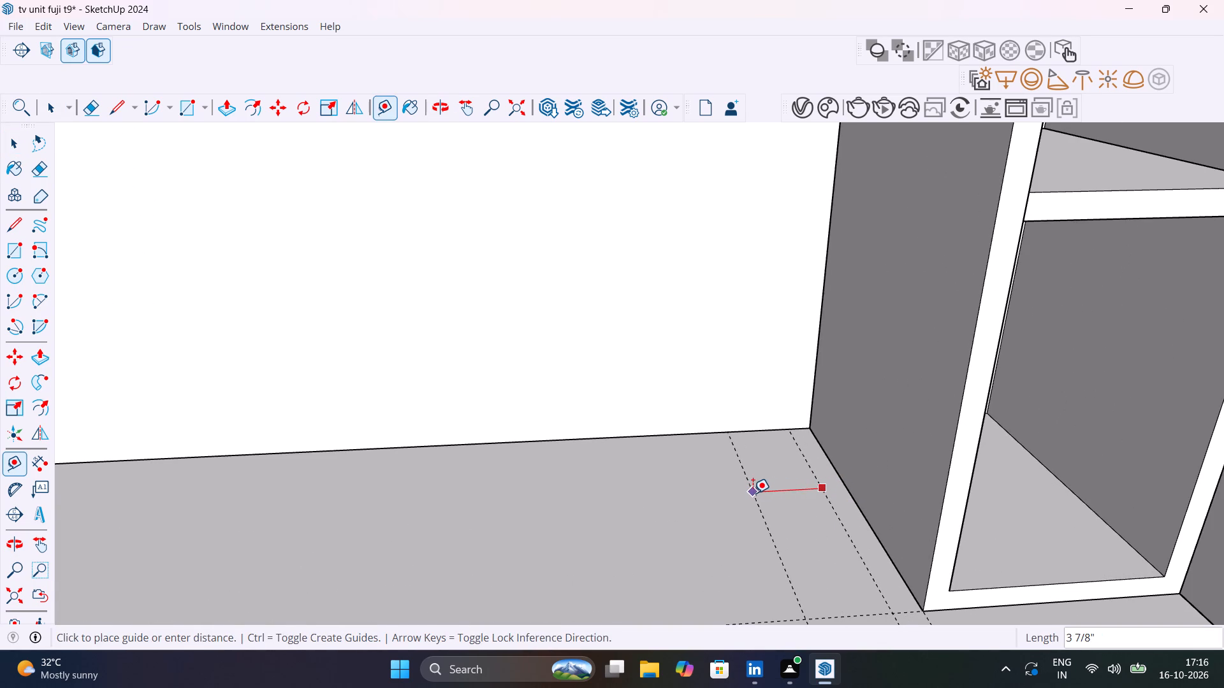
type("1'")
key("Return")
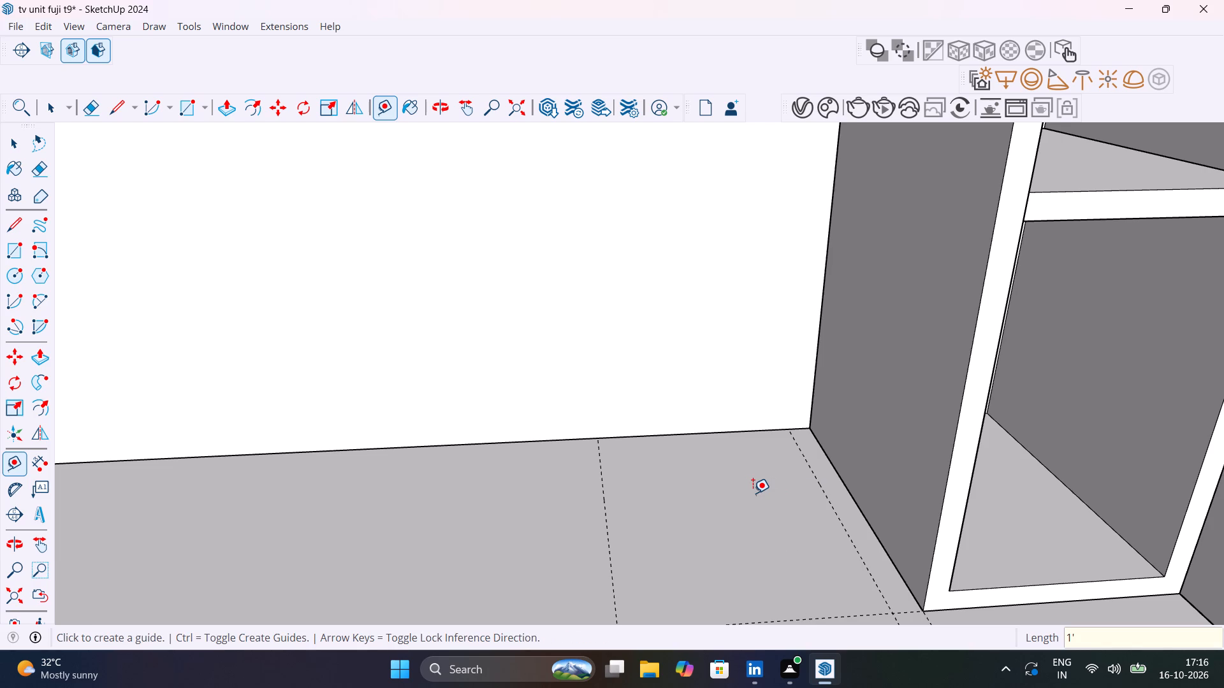
Place a guide on the cabinet top 5" in front of the back panel.
left_click(735, 431)
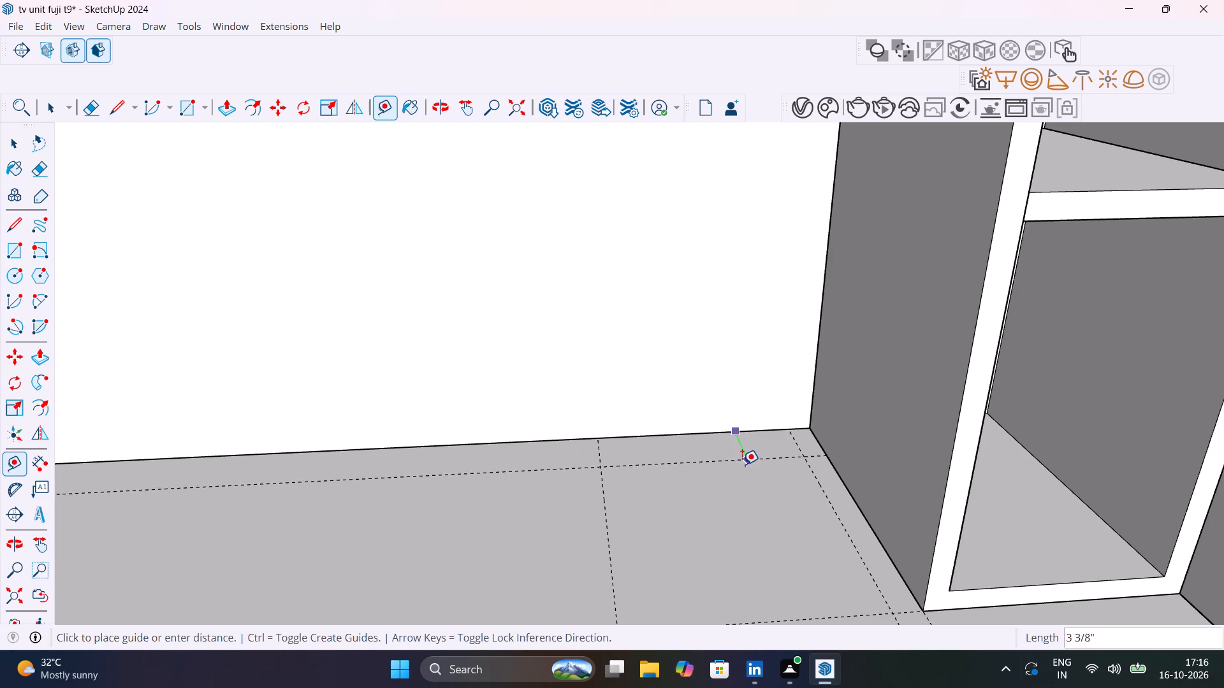
type("5\"")
key("Return")
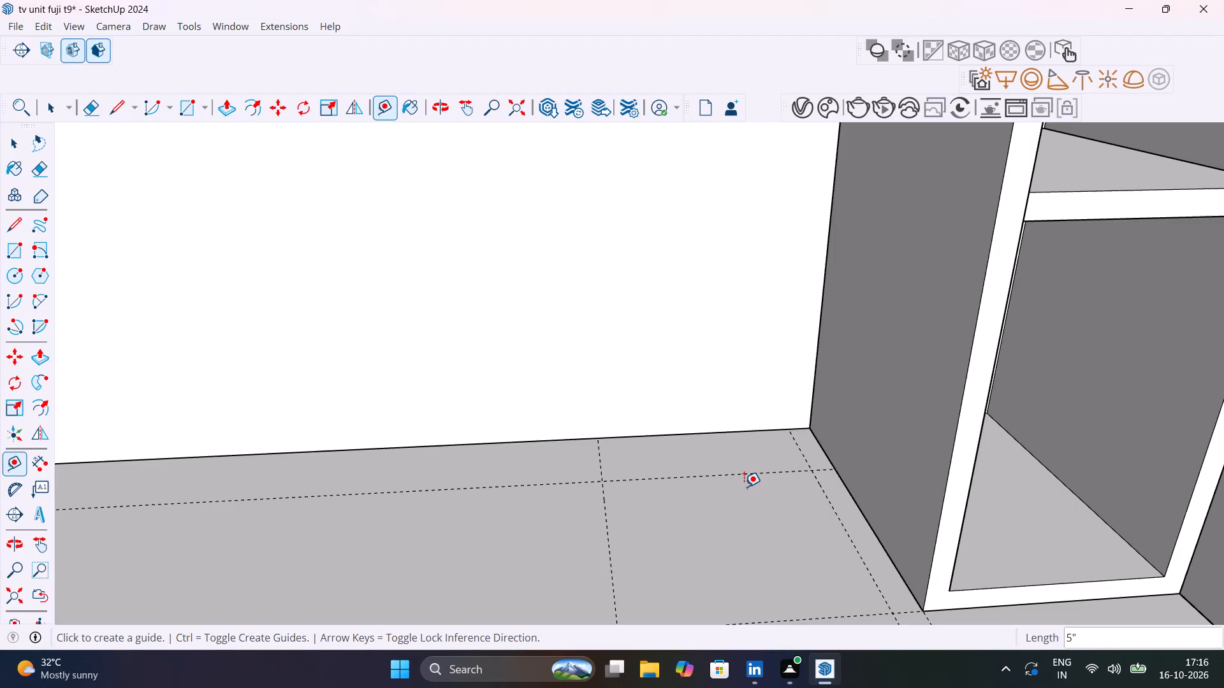
key("space")
left_click(738, 459)
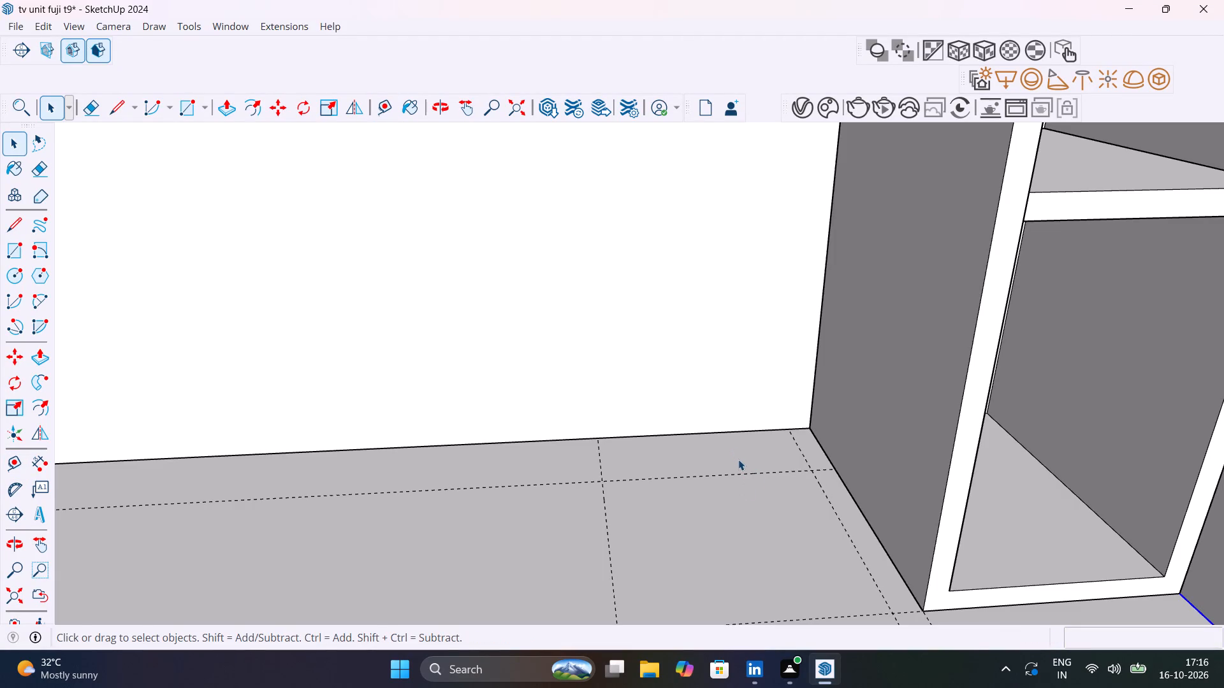
Draw a 1' by 5" rectangle between the guides against the back panel and Push/Pull it up 1" into a board.
key("r")
left_click(599, 440)
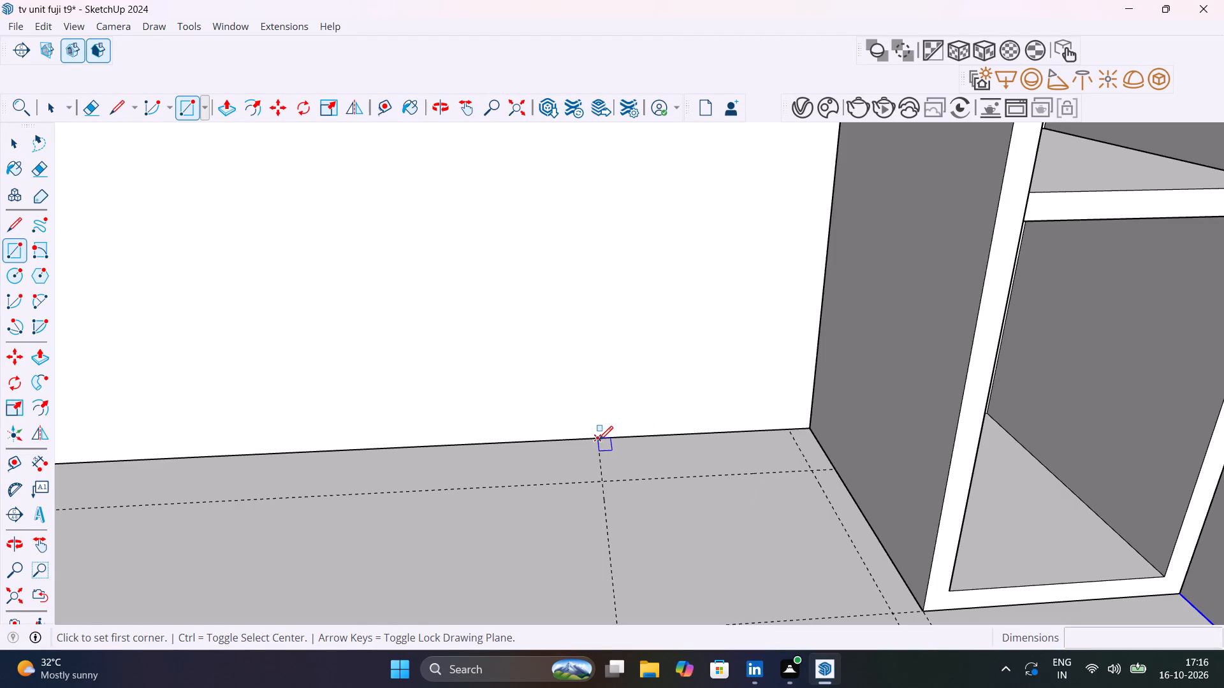
left_click(812, 469)
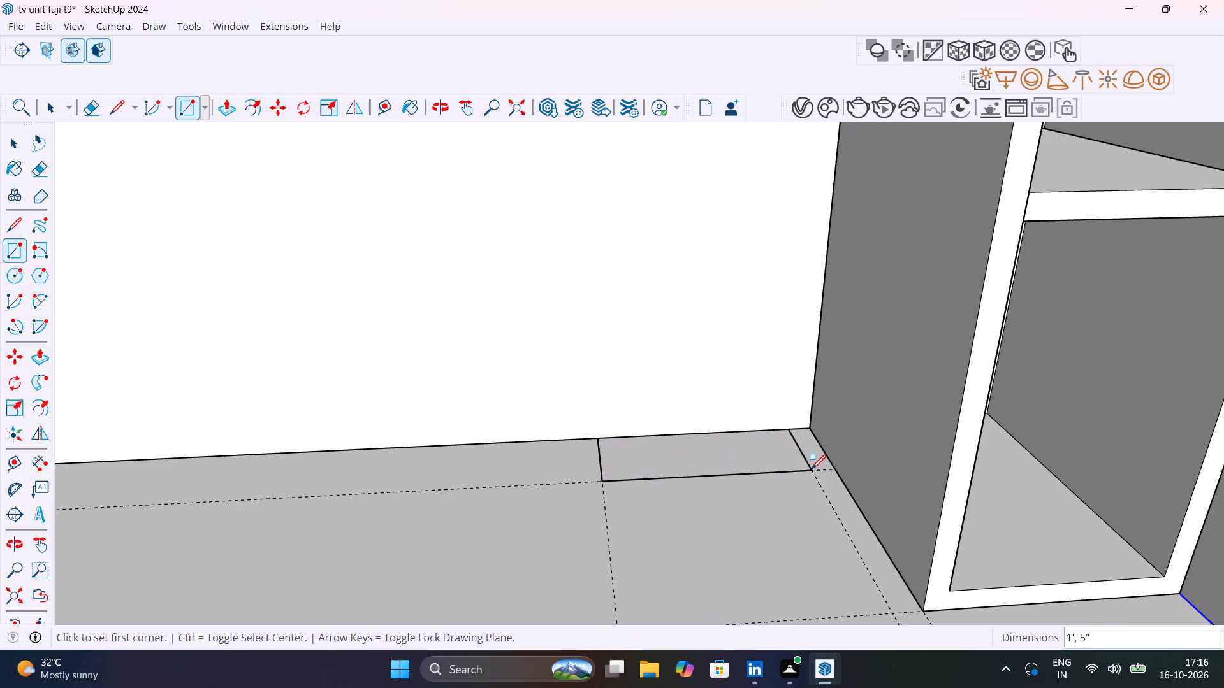
key("space")
left_click(787, 459)
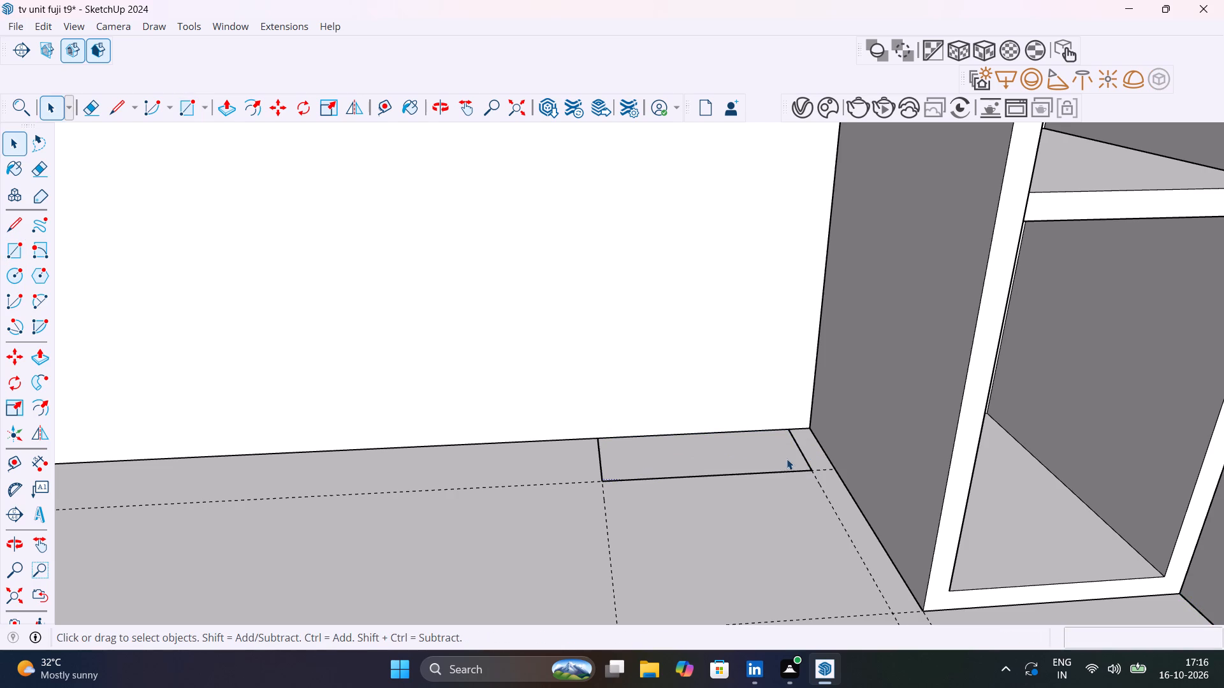
left_click(779, 456)
key("p")
left_click(779, 456)
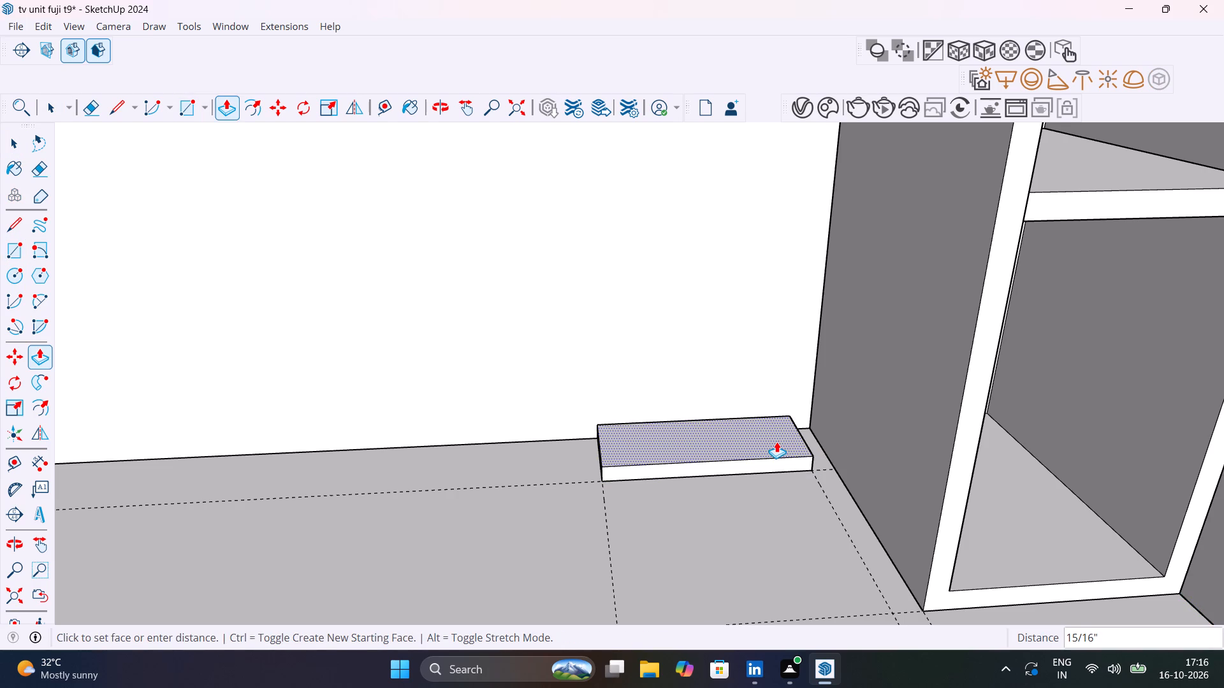
type("1\"")
key("Return")
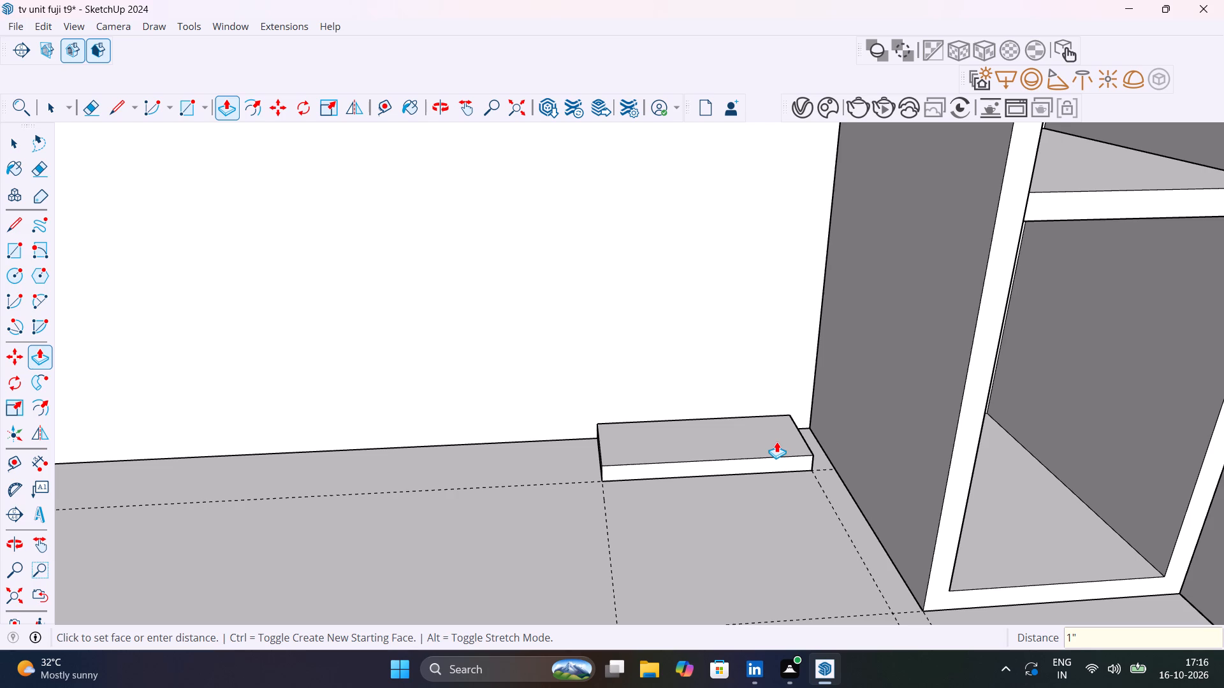
Select all the geometry of the small board beside the right tall unit and make it a component.
key("space")
triple_click(776, 458)
left_click(776, 458)
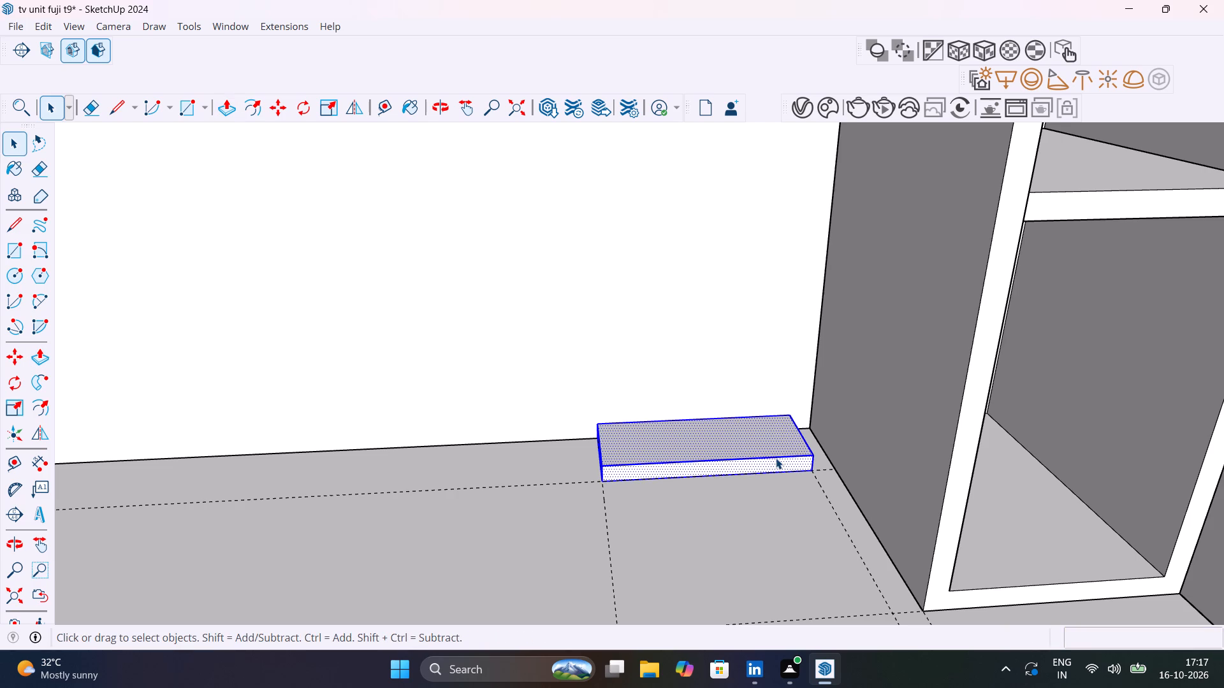
right_click(776, 458)
left_click(849, 187)
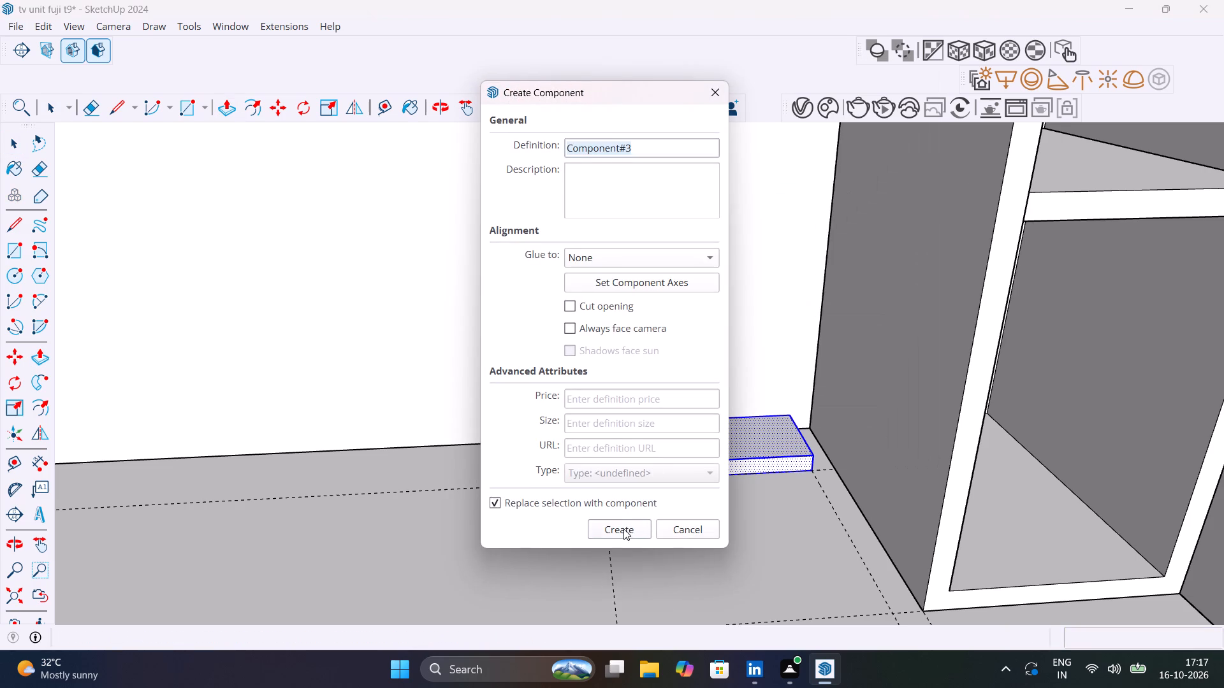
left_click(628, 534)
Place a horizontal guide on the back panel 1' above the cabinet top.
scroll(683, 475, "down", 17)
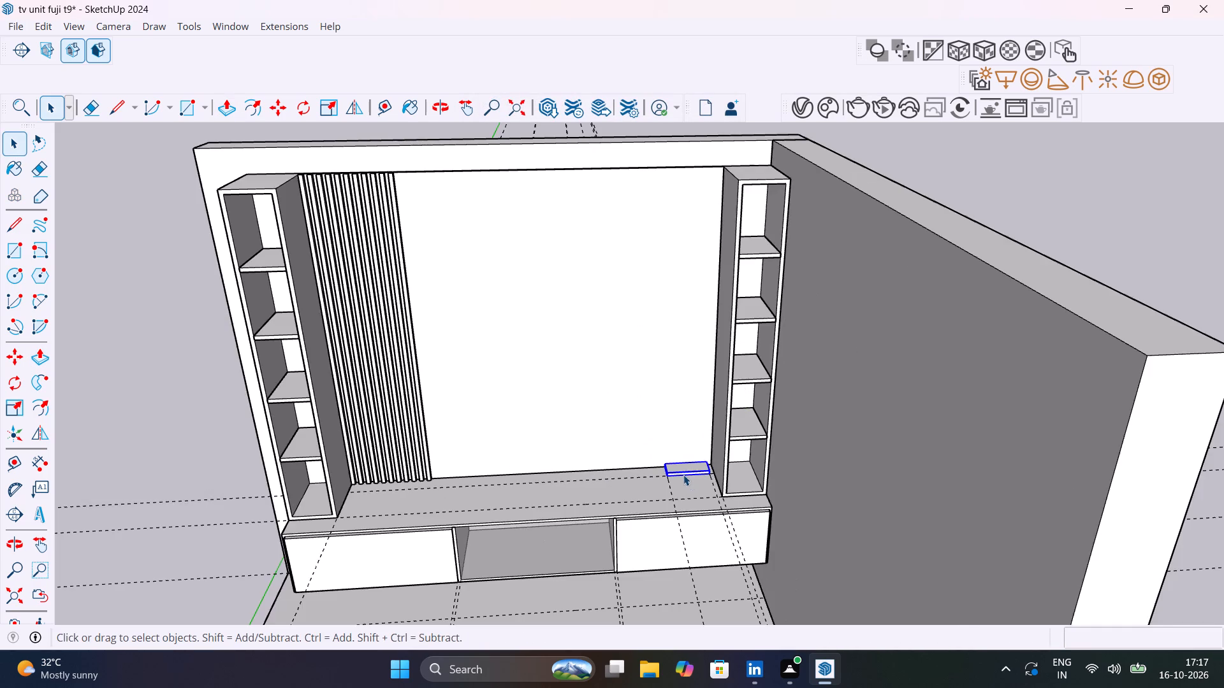
middle_click_drag(708, 484, 858, 436)
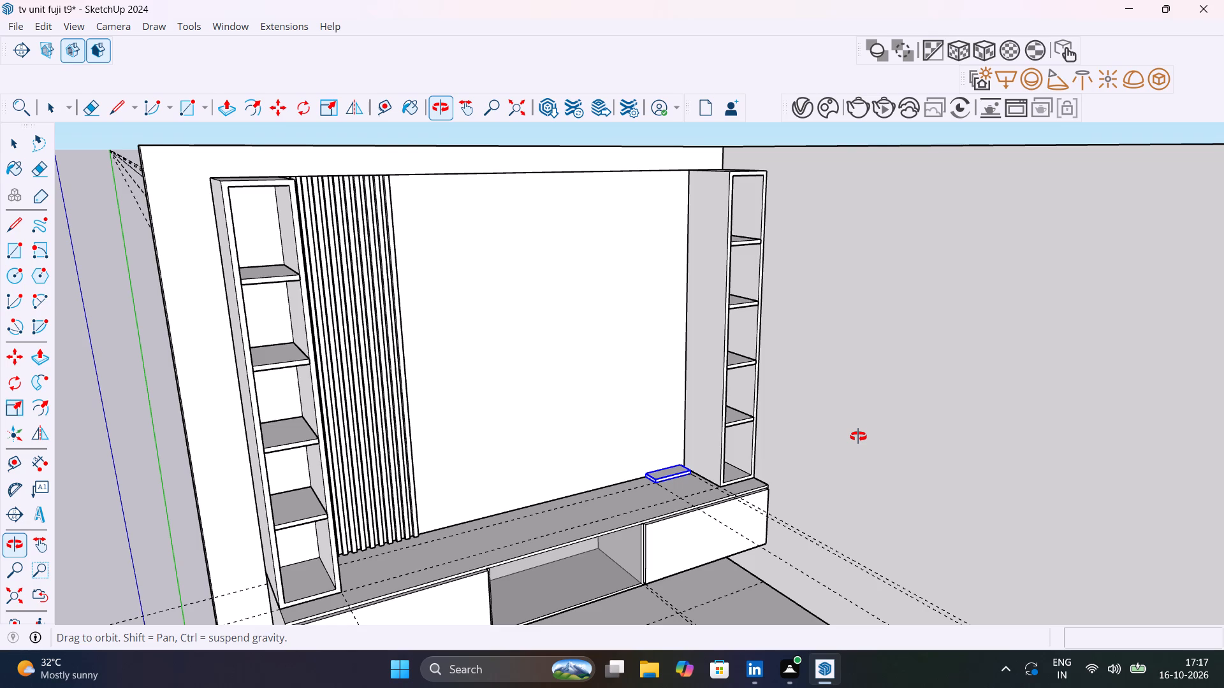
middle_click_drag(858, 436, 859, 436)
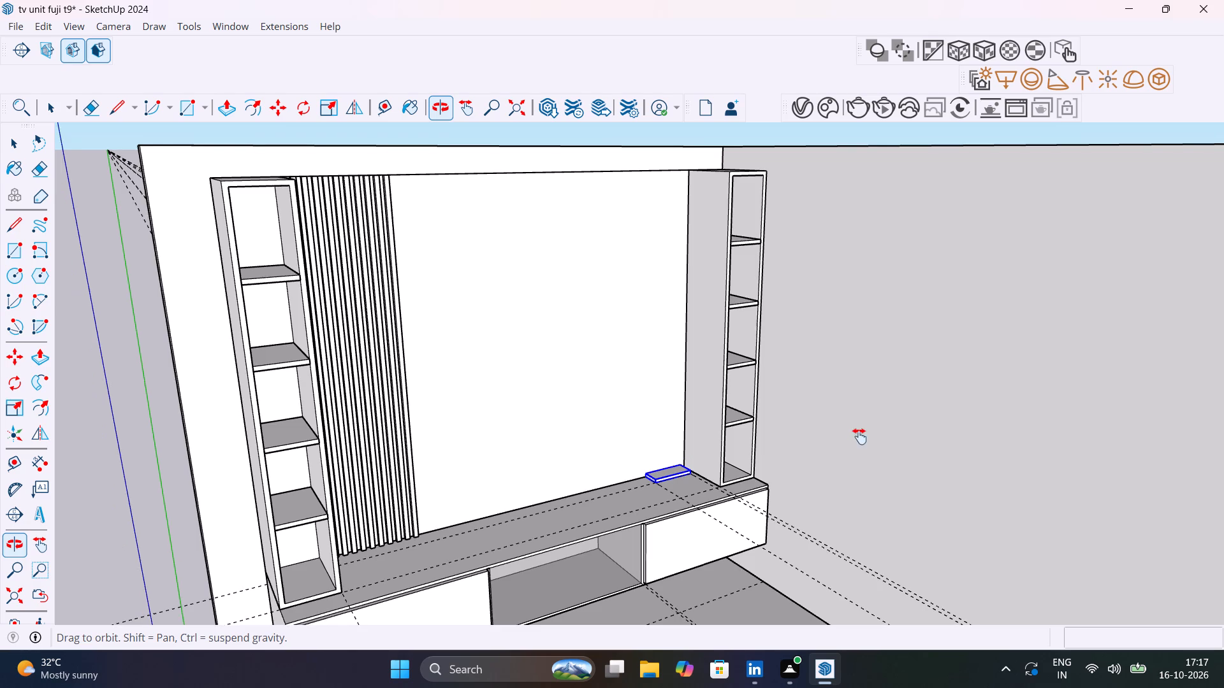
middle_click_drag(859, 436, 813, 480)
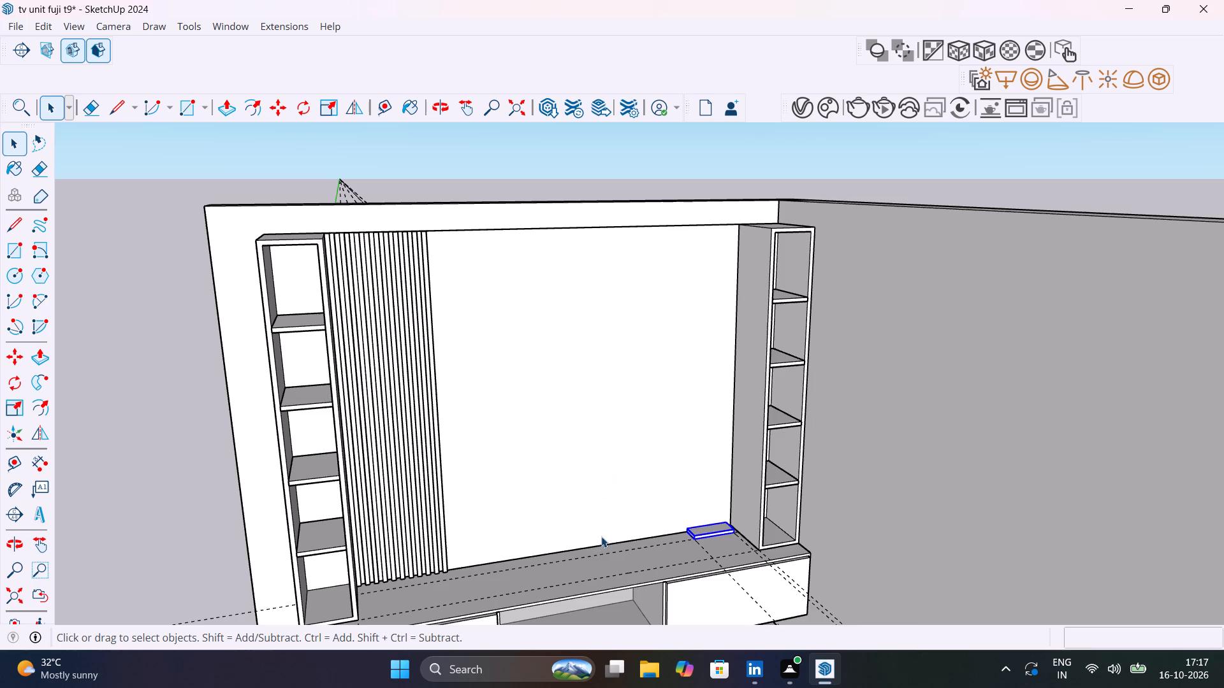
scroll(594, 539, "up", 8)
key("t")
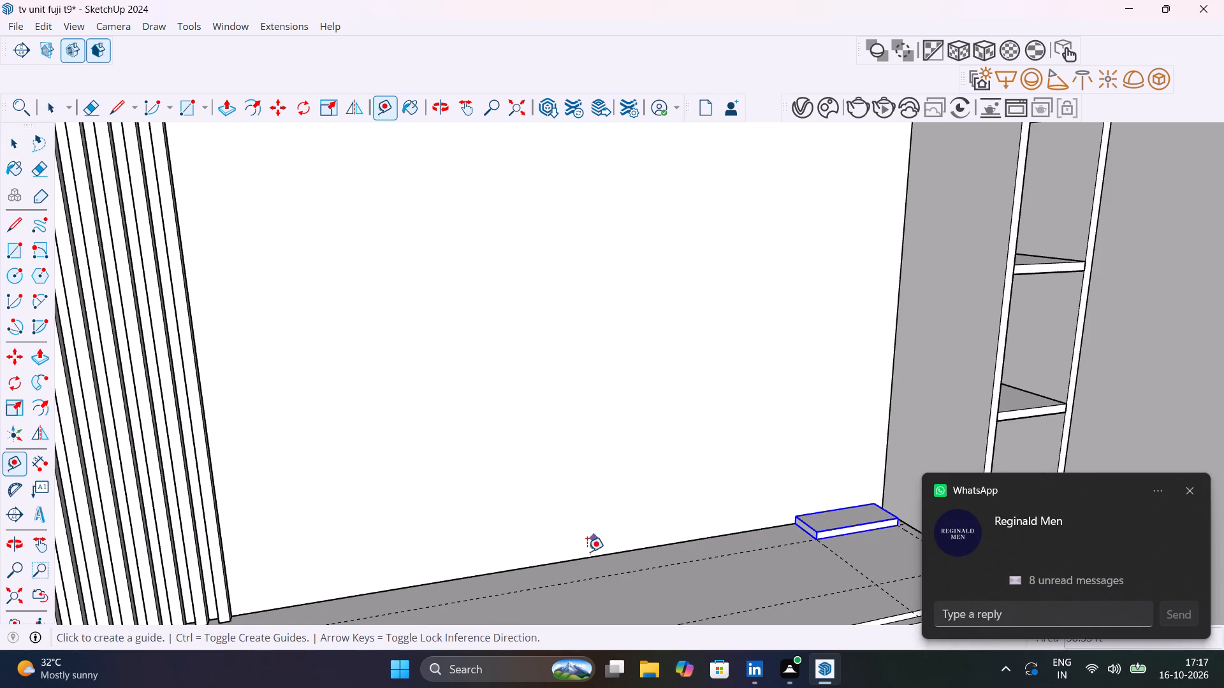
left_click(586, 554)
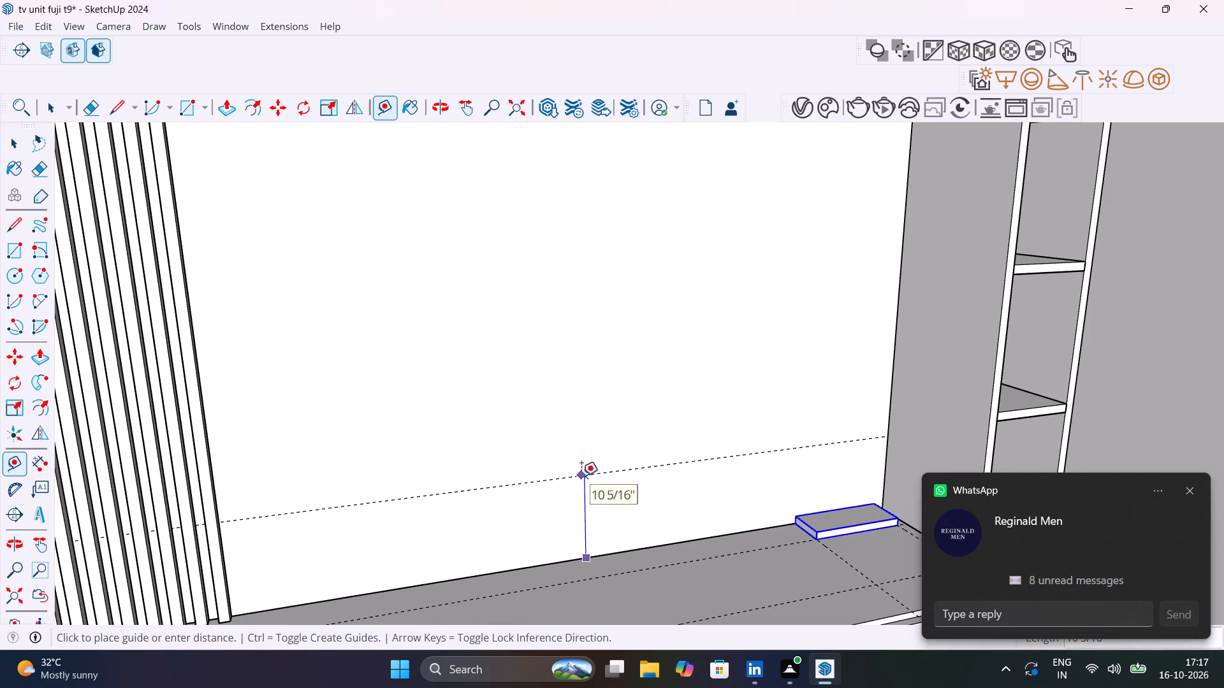
type("1'")
key("Return")
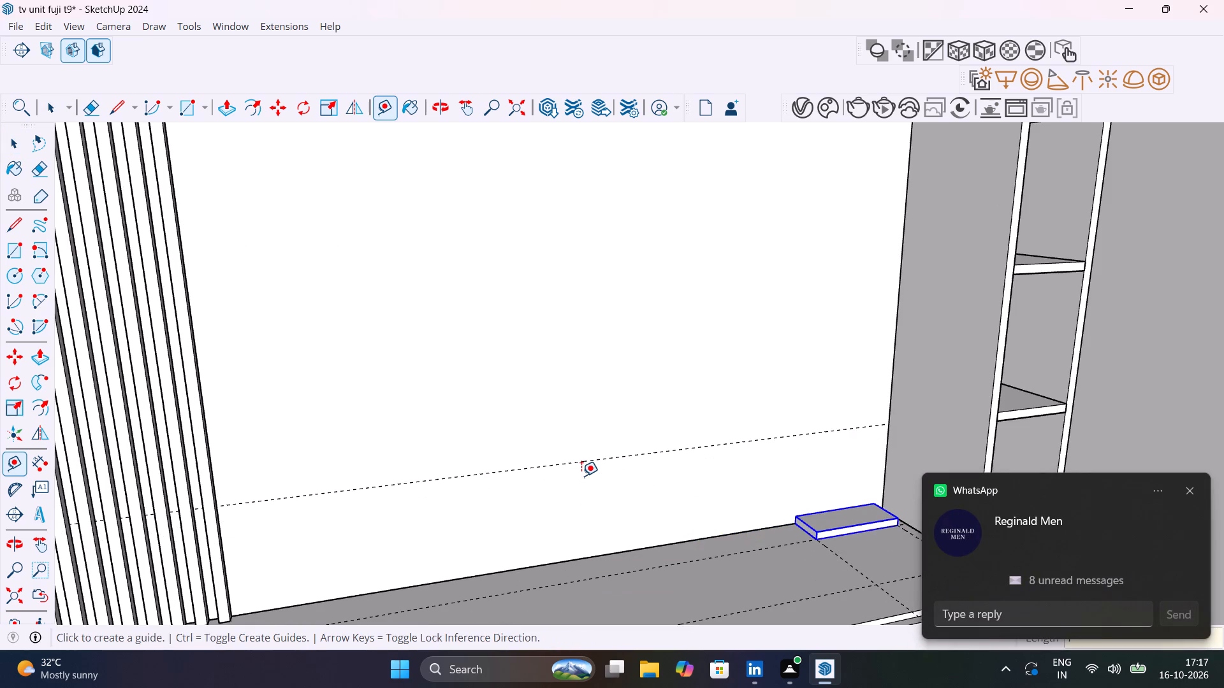
Place a second horizontal guide on the back panel about 4' 6 1/2" above the first one.
left_click(574, 461)
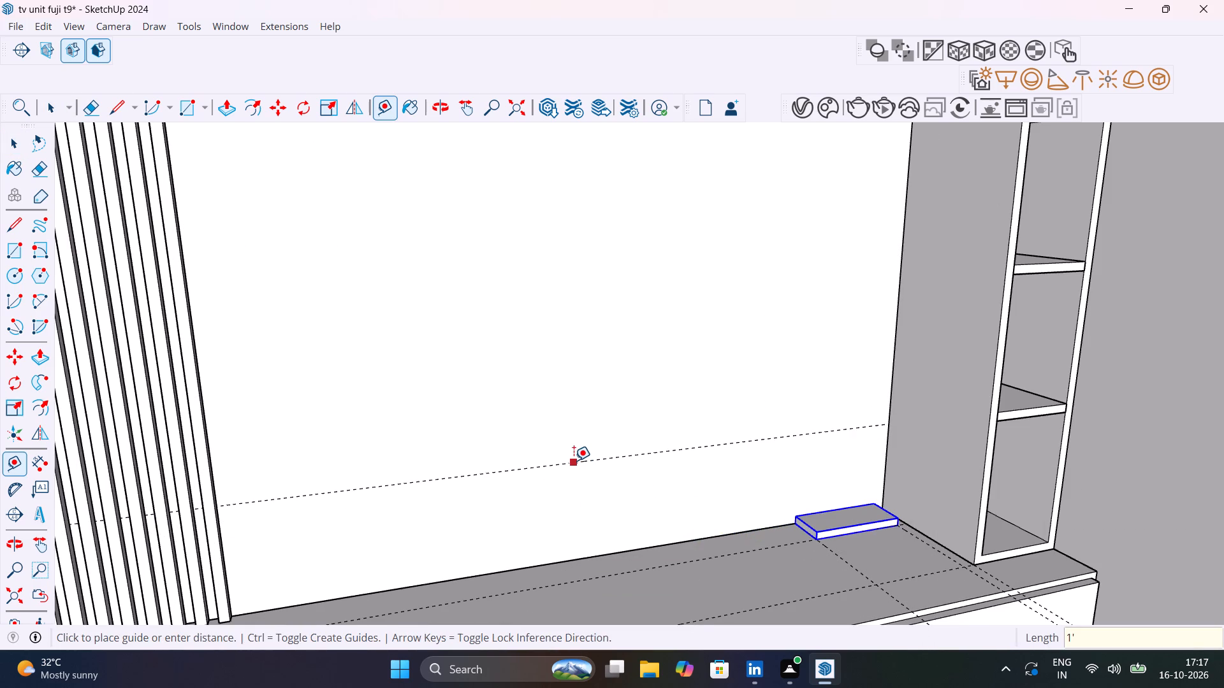
scroll(577, 422, "down", 10)
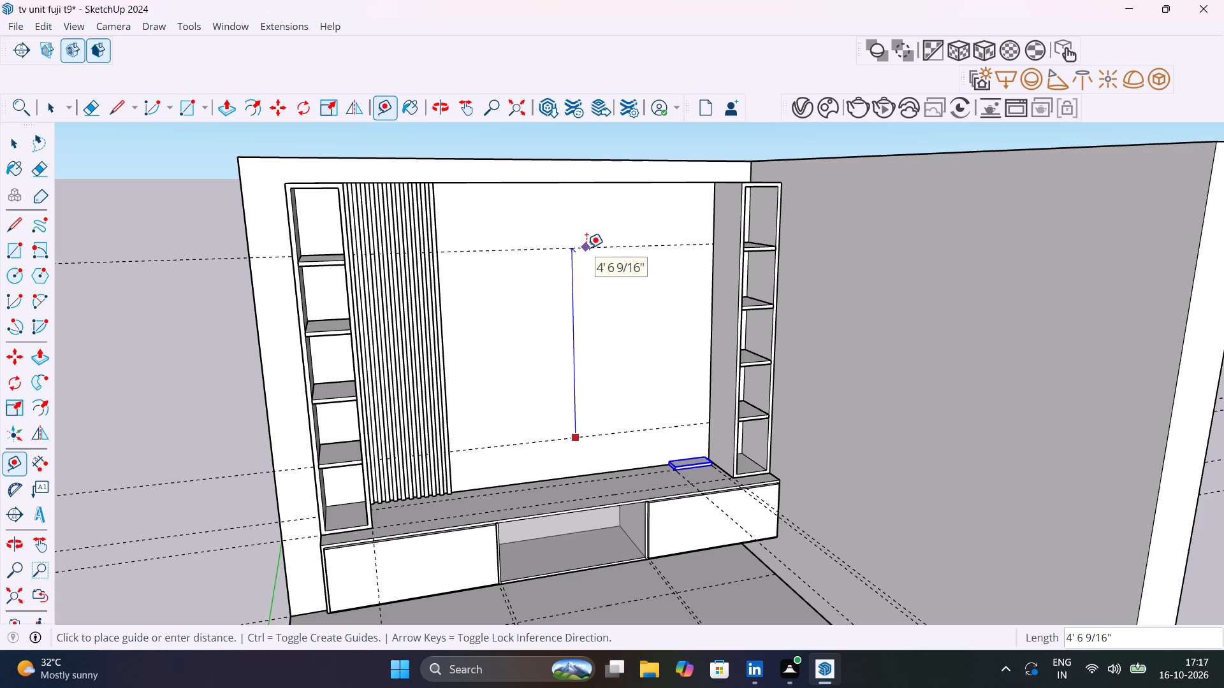
left_click(586, 248)
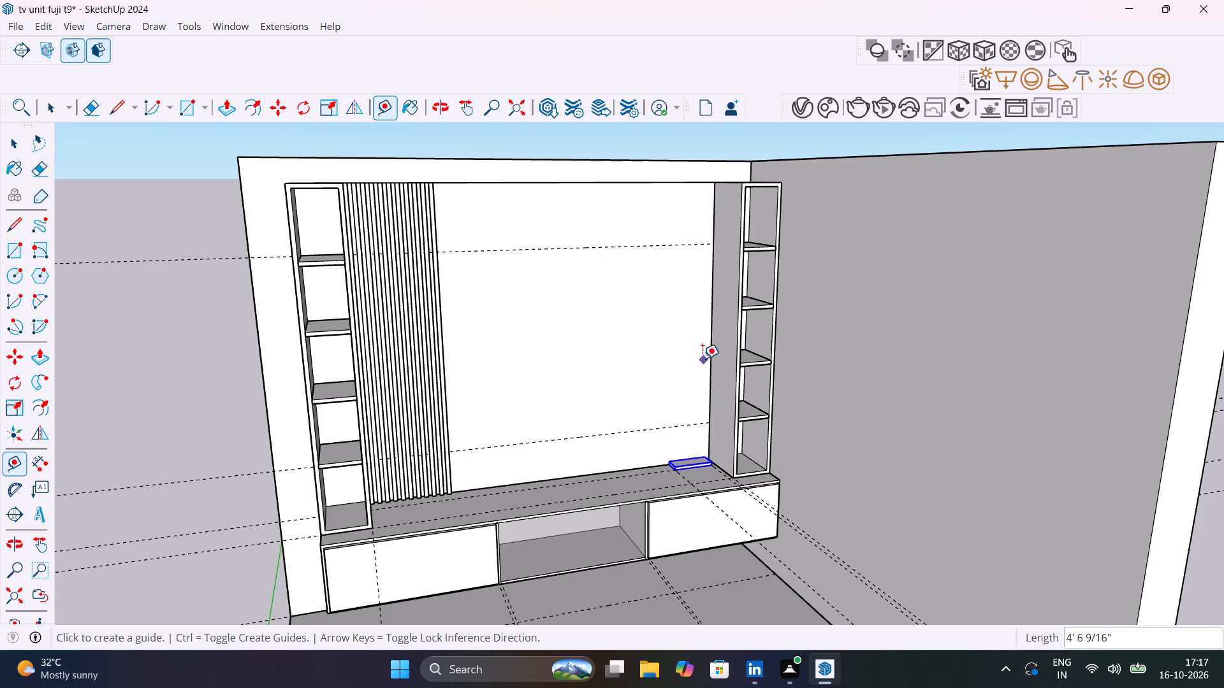
Place a vertical guide on the back panel about 1' 1 3/8" from the right tall unit, aligned with the small board's far end.
left_click(710, 326)
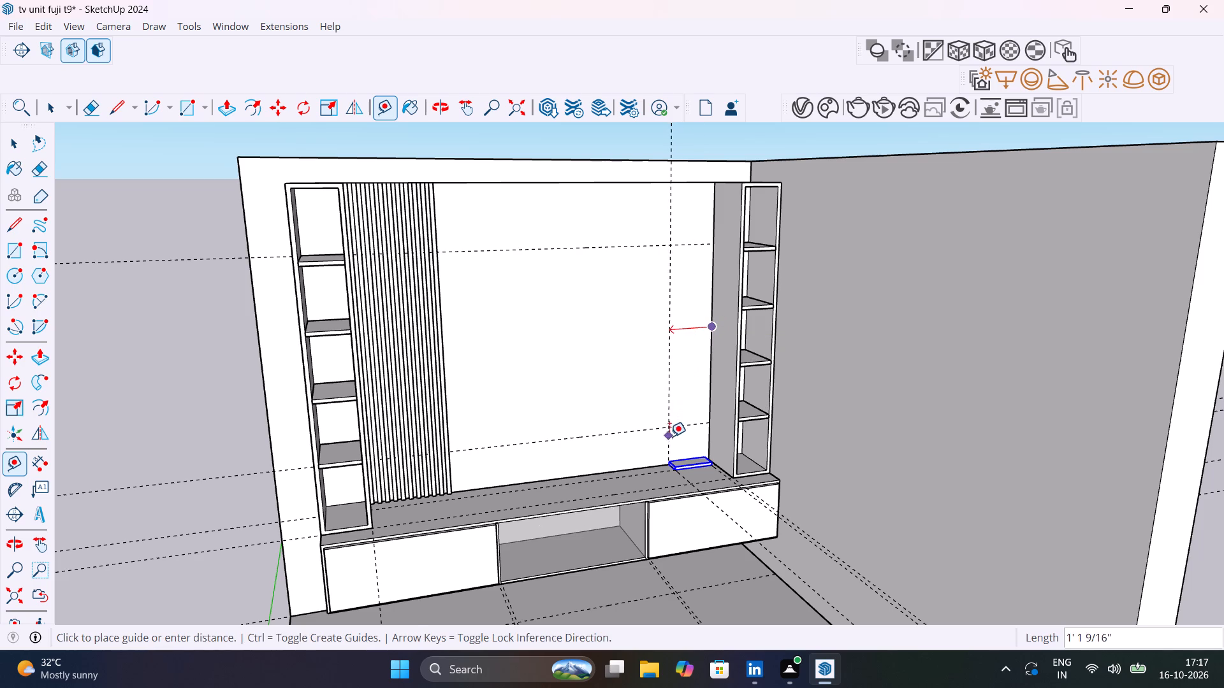
scroll(669, 457, "up", 20)
scroll(669, 457, "up", 3)
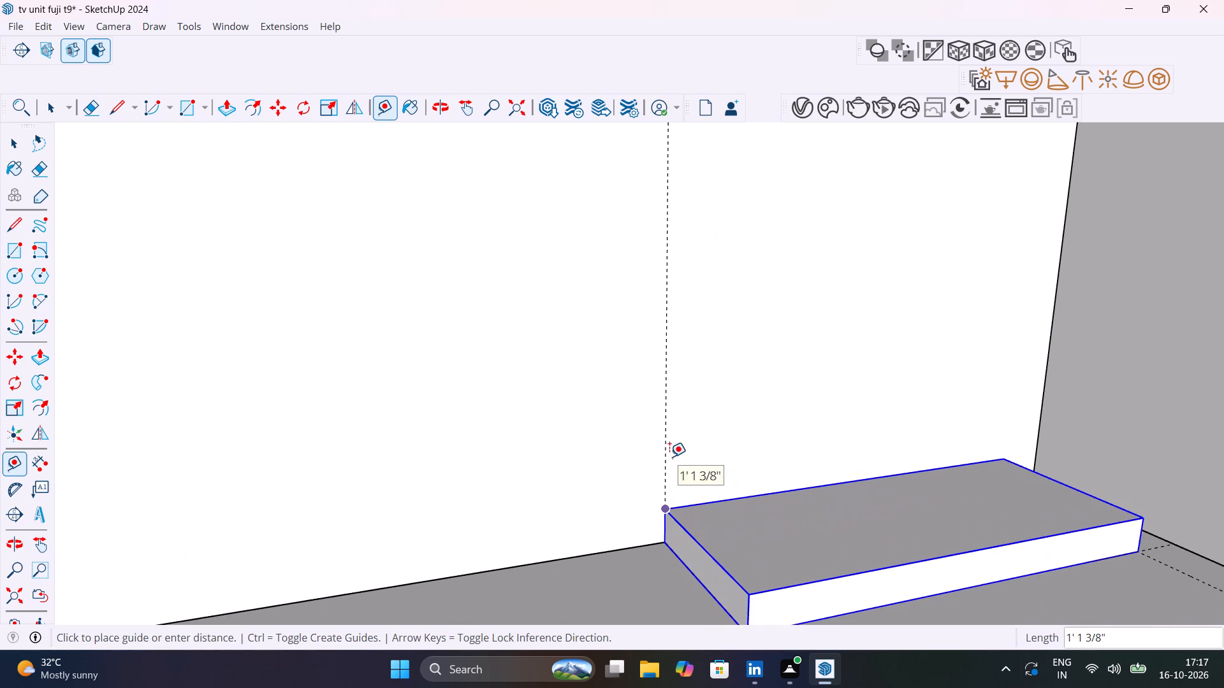
left_click(664, 526)
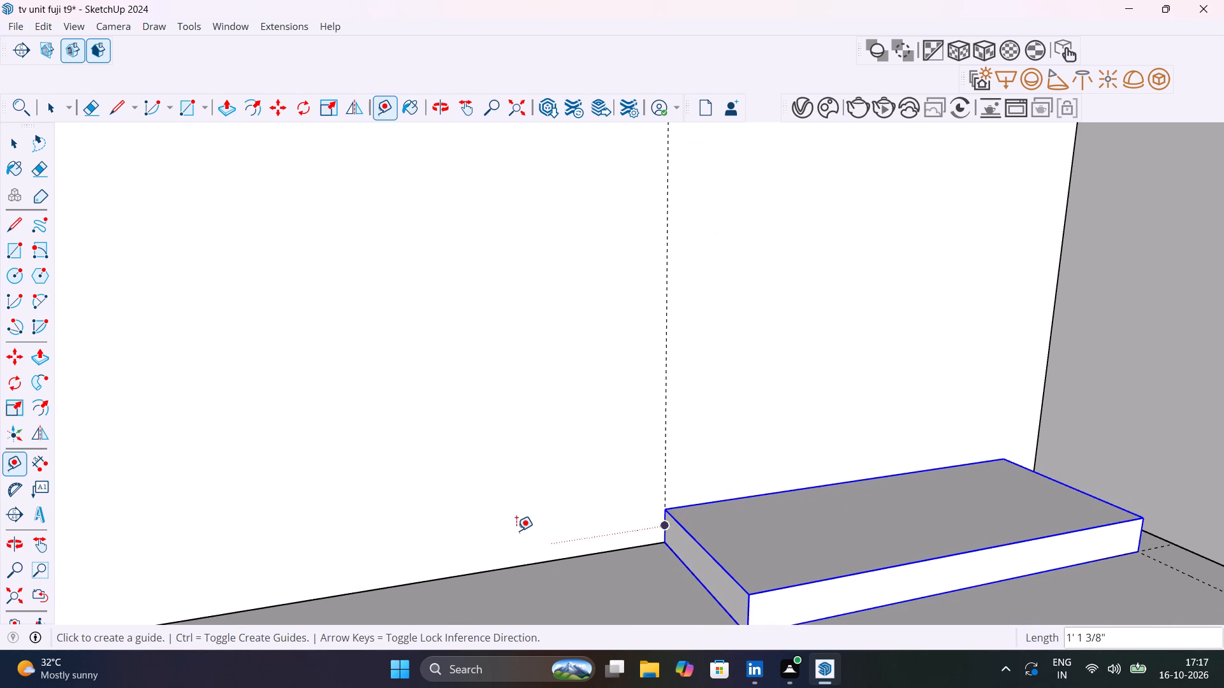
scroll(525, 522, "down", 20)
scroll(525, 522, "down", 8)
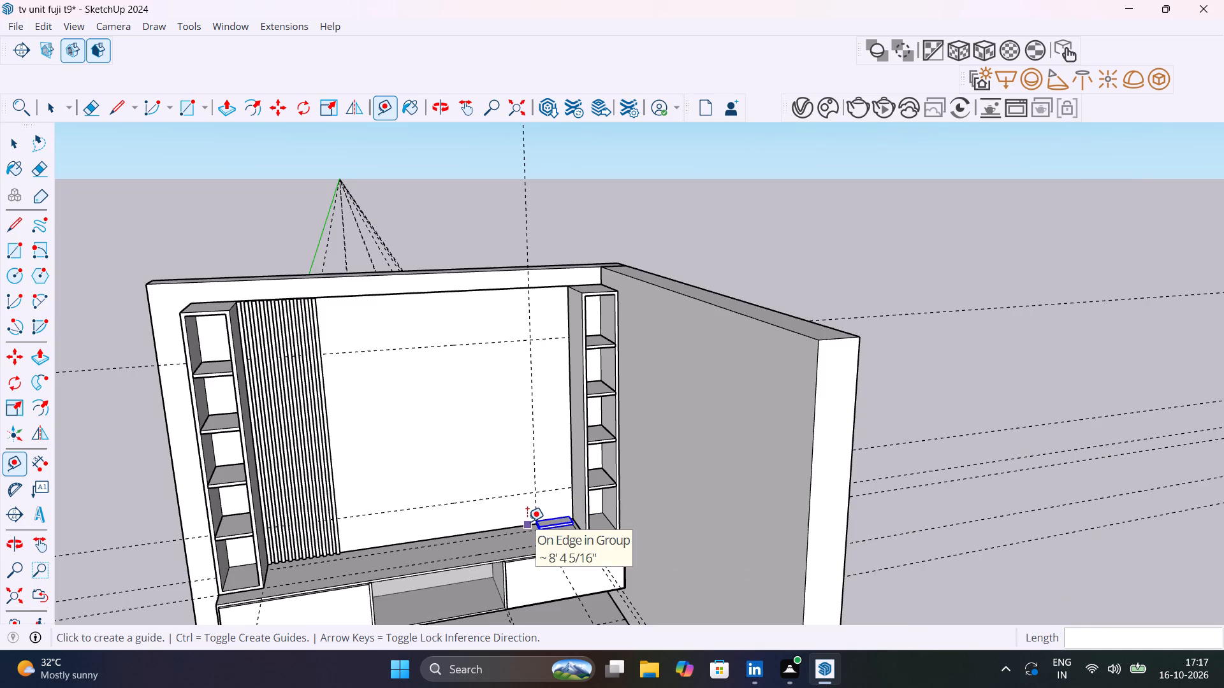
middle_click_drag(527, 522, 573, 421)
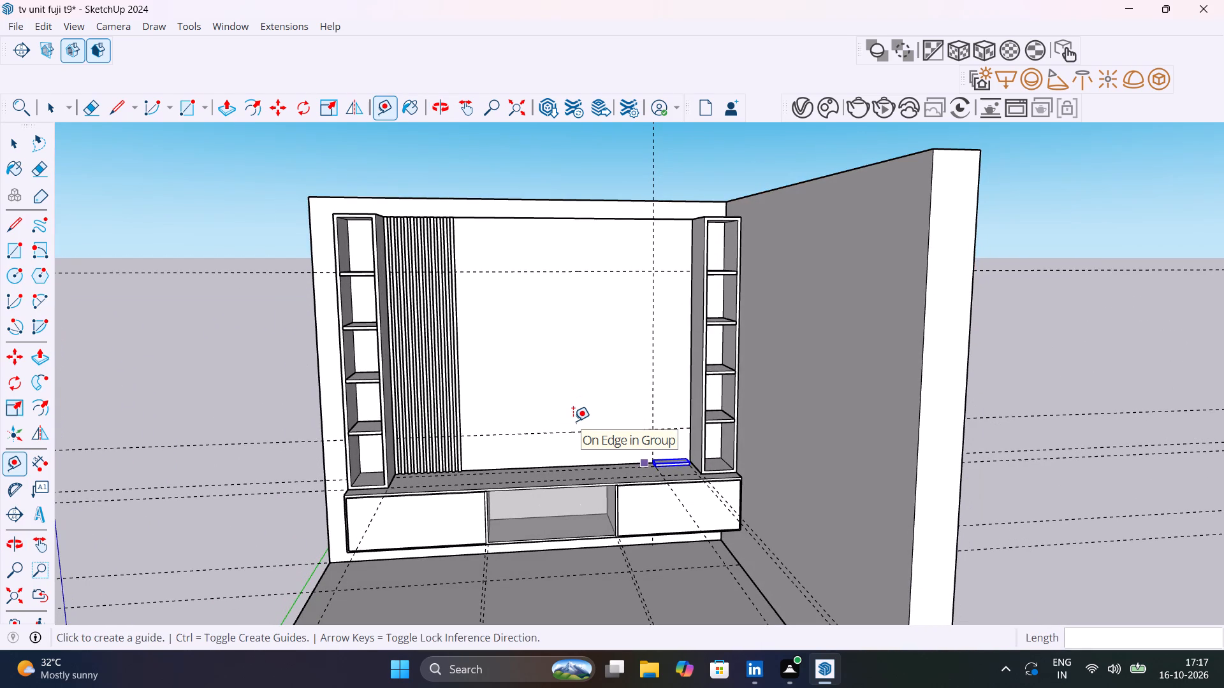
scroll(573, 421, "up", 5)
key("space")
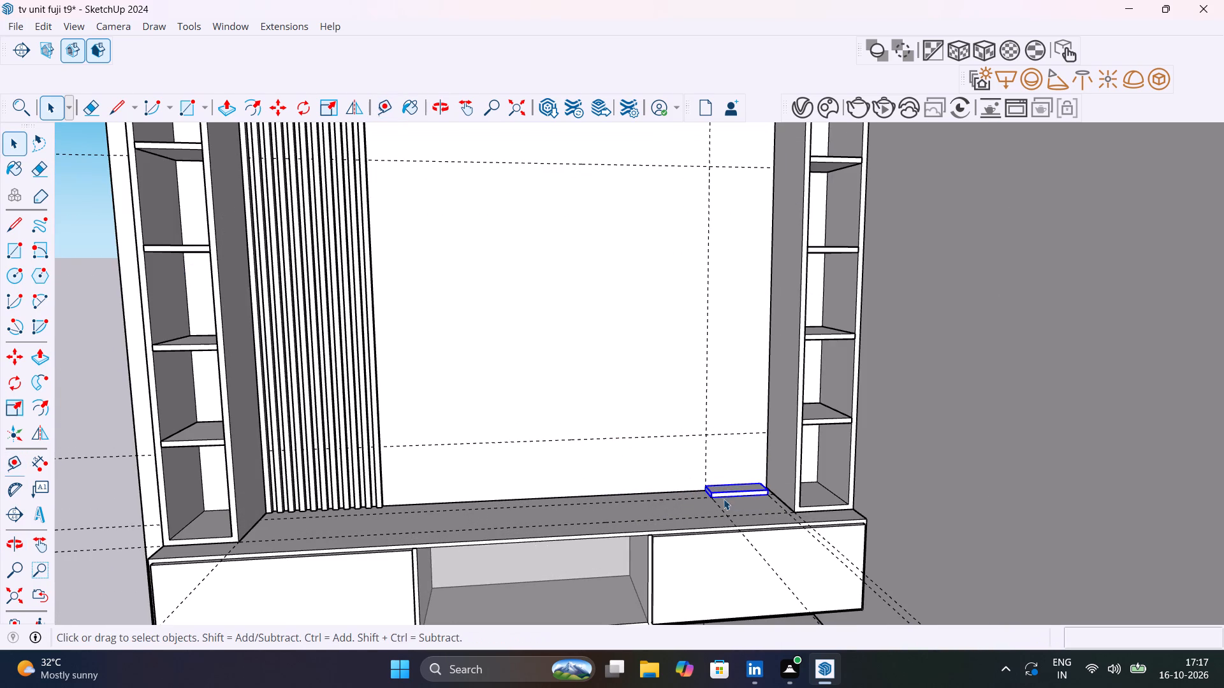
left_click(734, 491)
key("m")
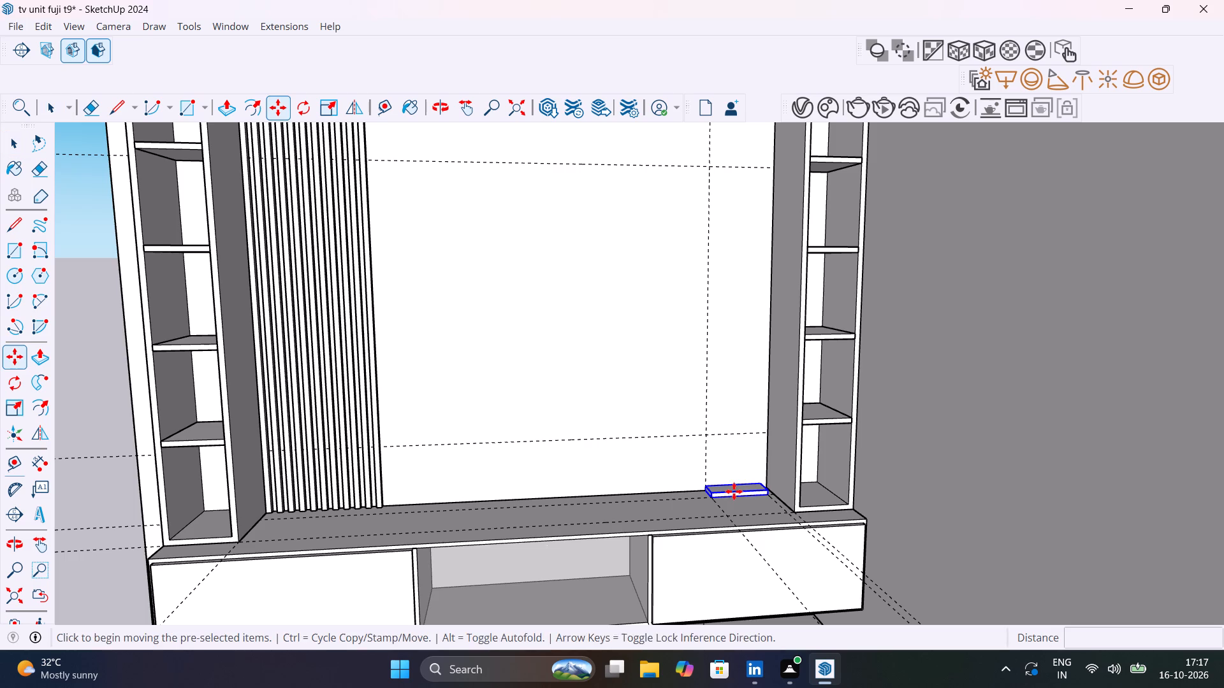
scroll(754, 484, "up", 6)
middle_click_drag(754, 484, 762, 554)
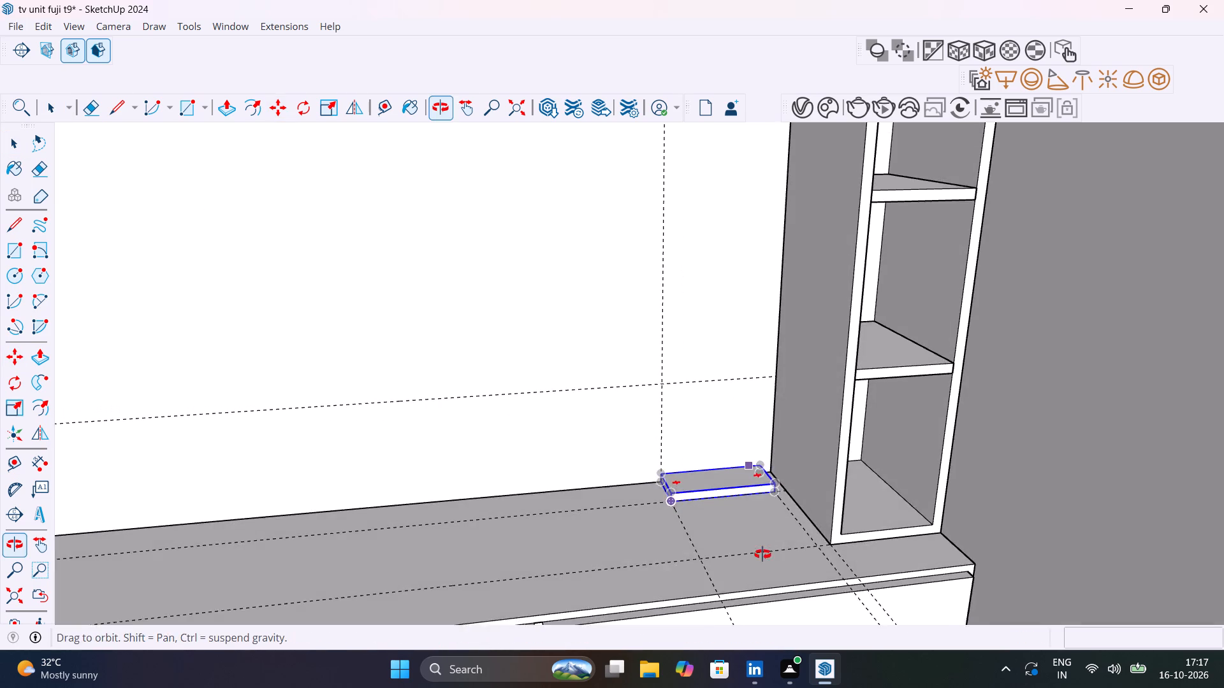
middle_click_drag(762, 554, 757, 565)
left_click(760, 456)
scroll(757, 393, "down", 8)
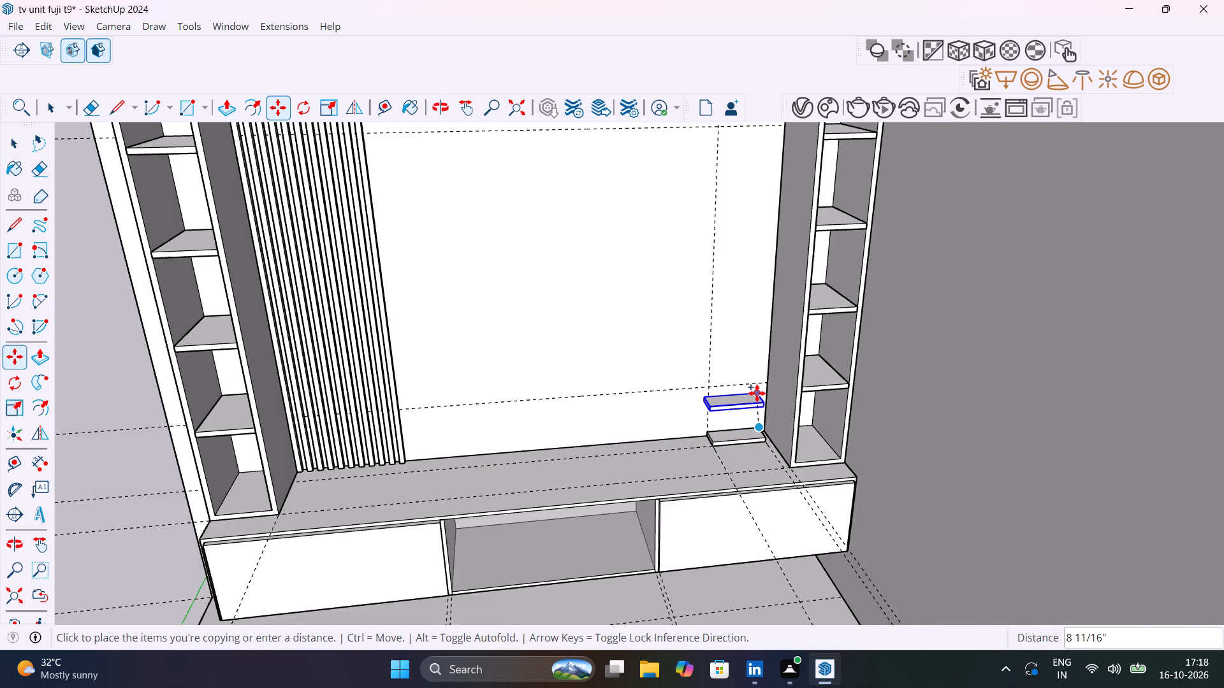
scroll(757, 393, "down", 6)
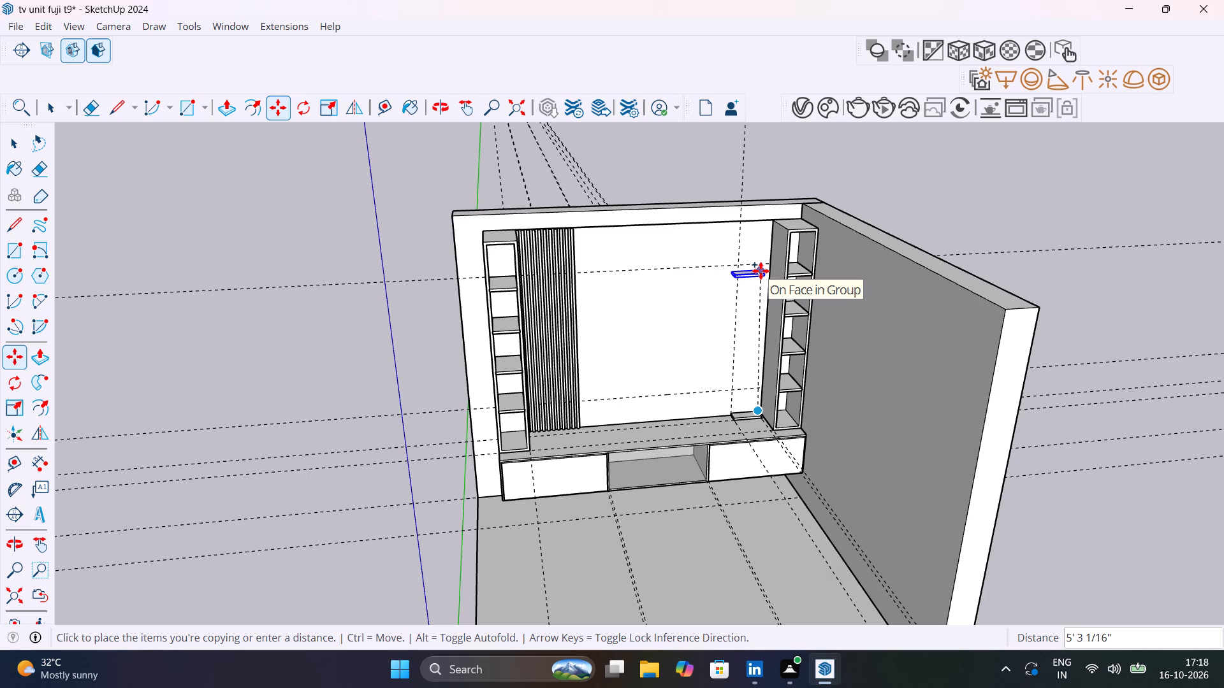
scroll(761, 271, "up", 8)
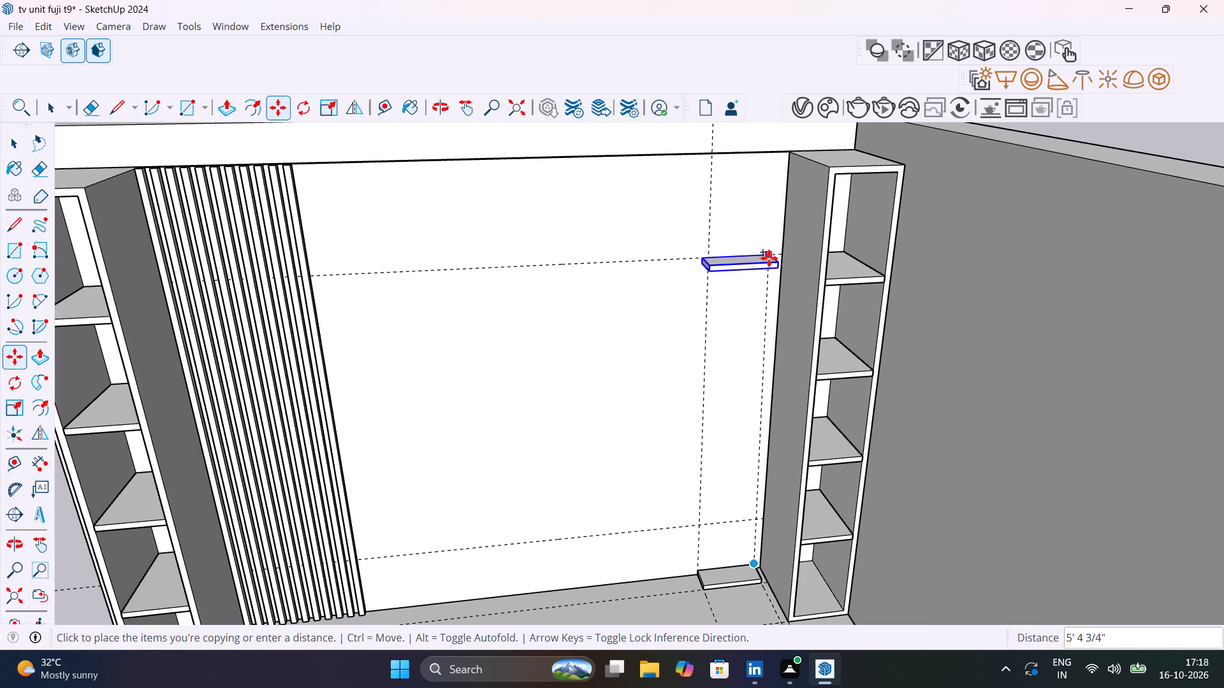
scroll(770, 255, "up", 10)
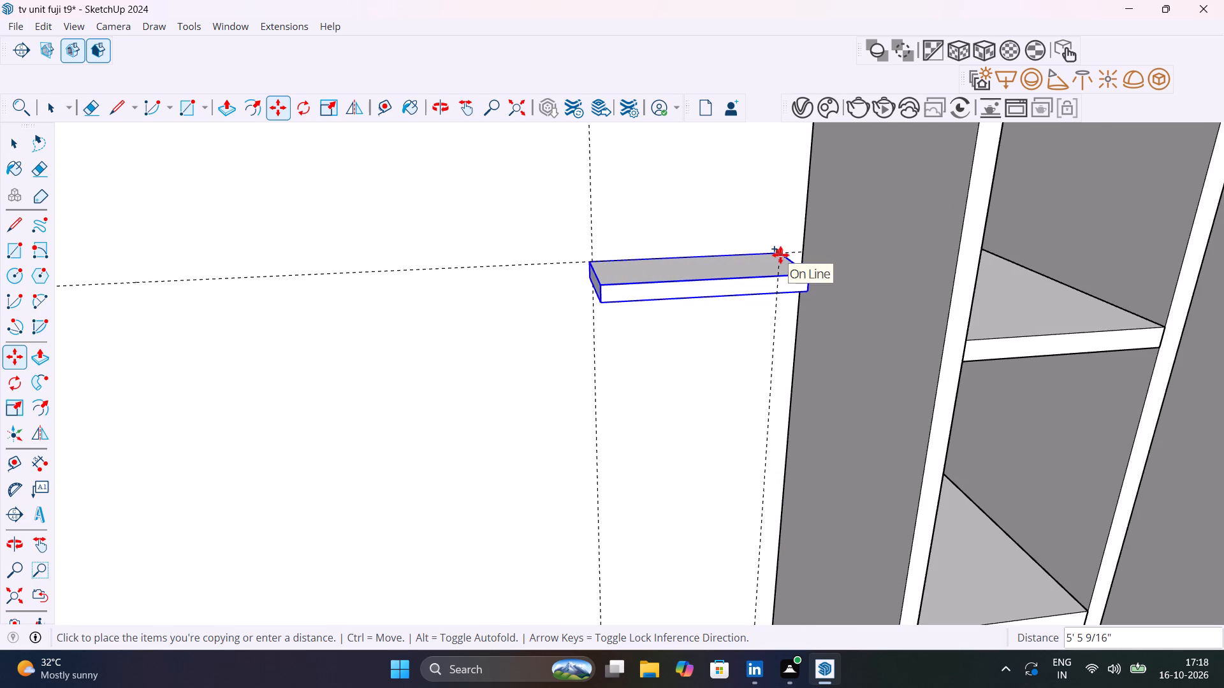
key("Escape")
Copy the small board on the cabinet top straight up along the vertical guide by about 2' 6 5/16".
scroll(756, 281, "down", 16)
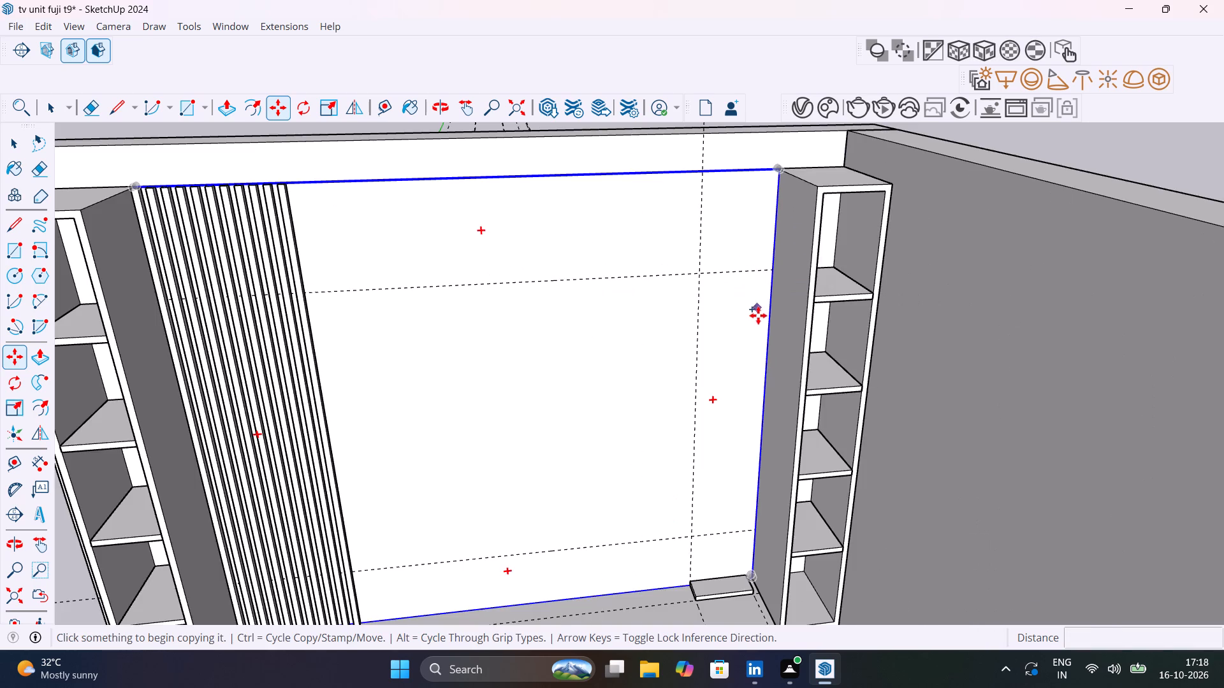
middle_click_drag(762, 317, 934, 175)
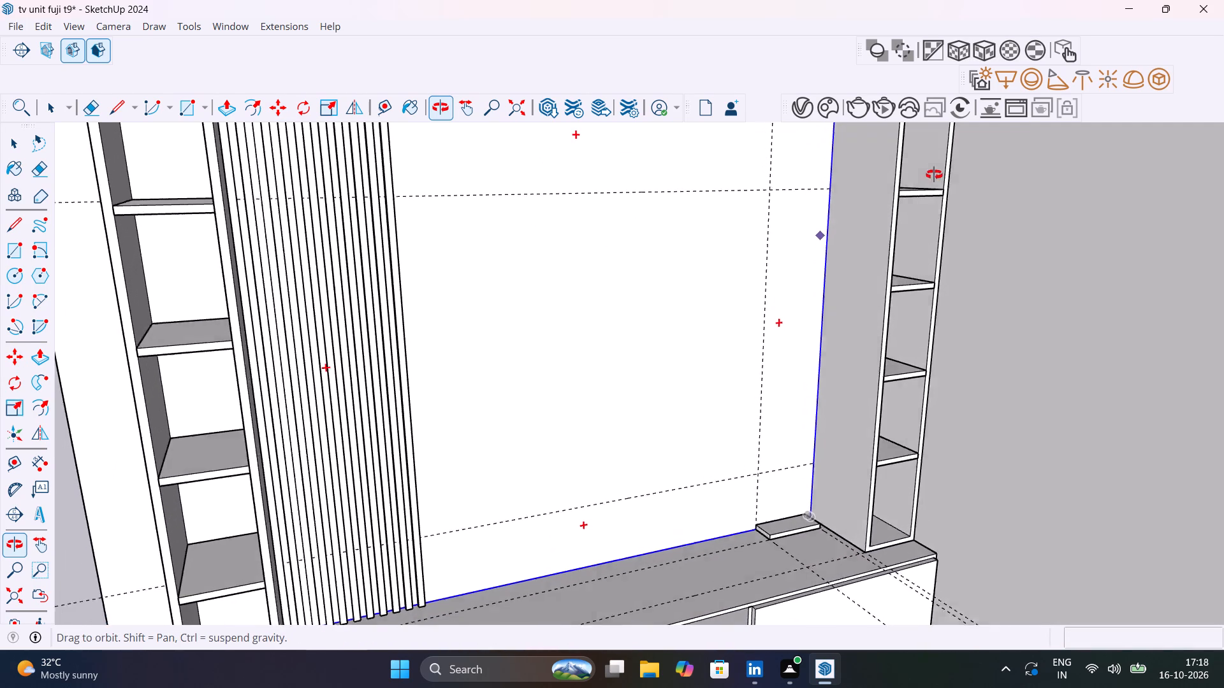
middle_click_drag(934, 175, 923, 169)
scroll(884, 296, "down", 7)
key("space")
scroll(841, 441, "up", 2)
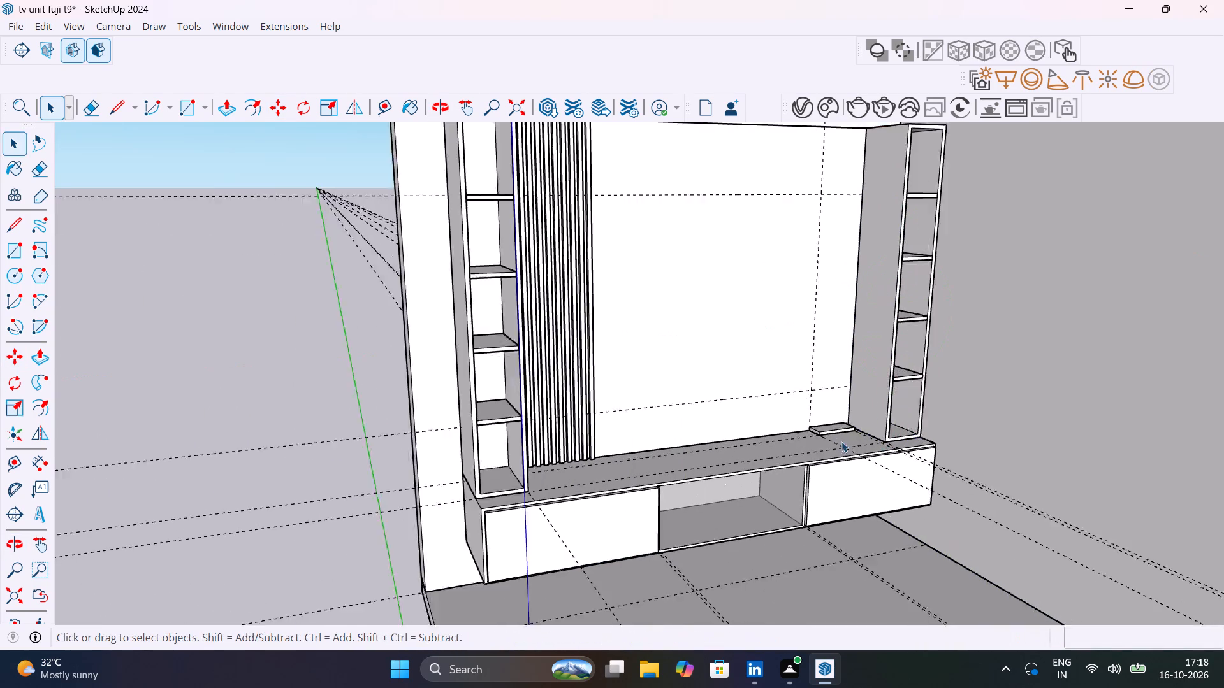
scroll(841, 441, "up", 8)
left_click(824, 417)
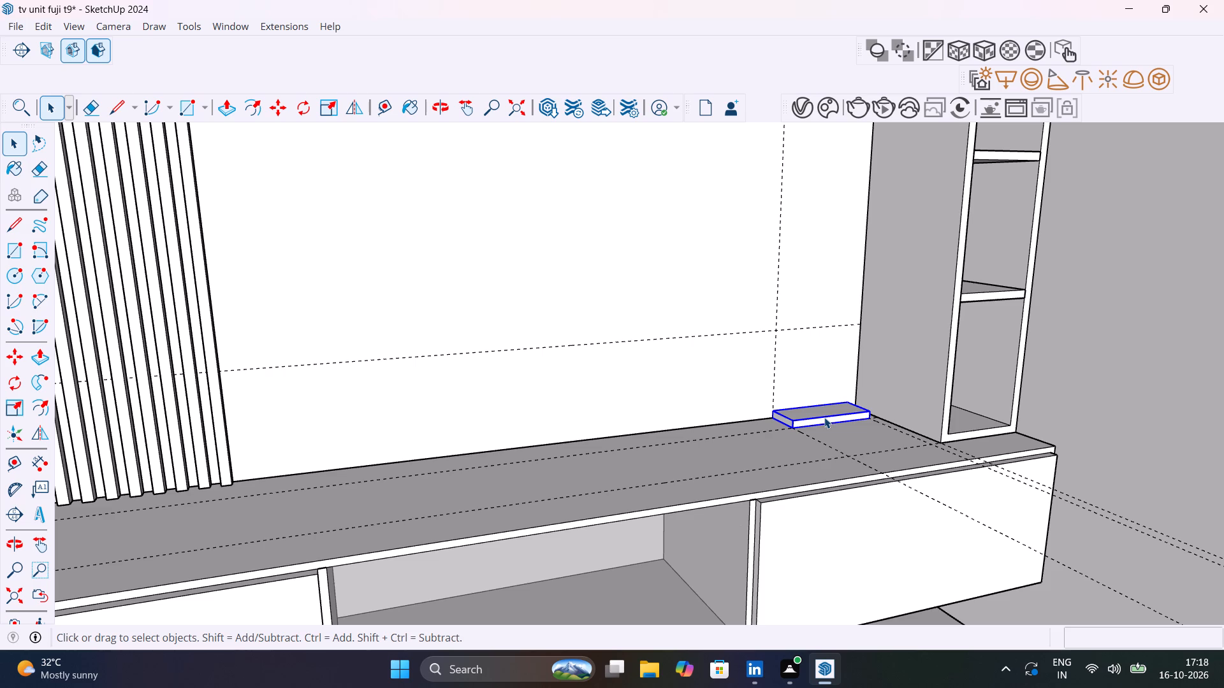
scroll(824, 417, "down", 9)
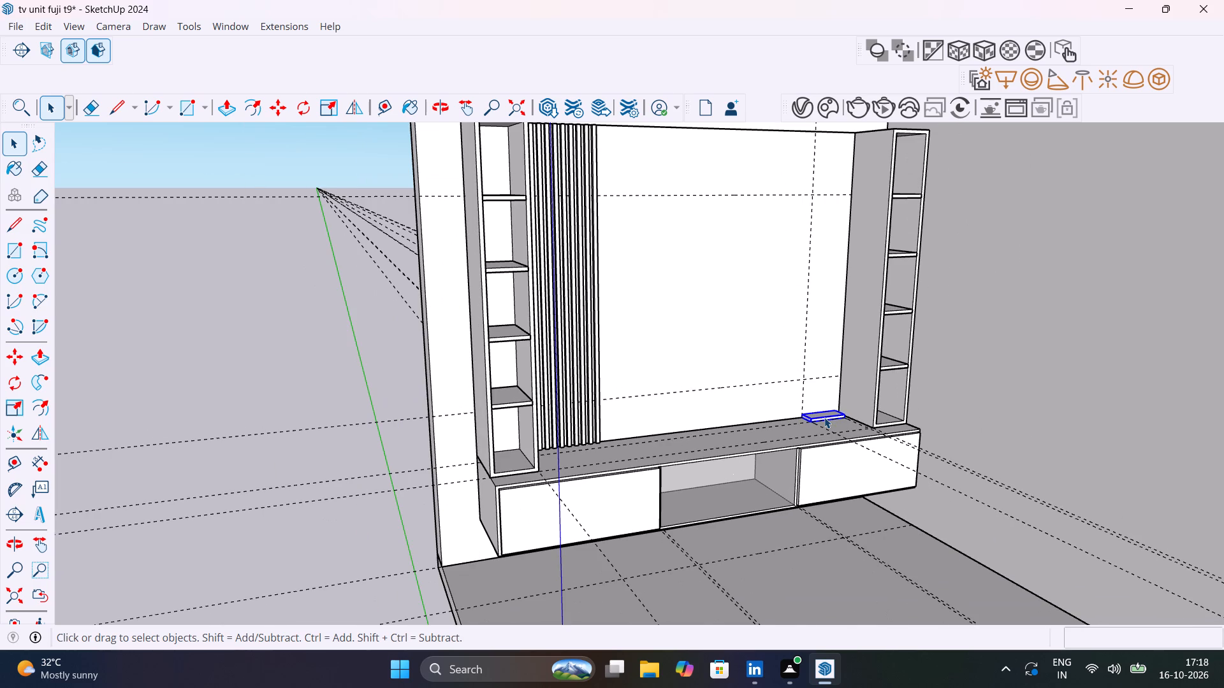
scroll(791, 400, "up", 10)
key("m")
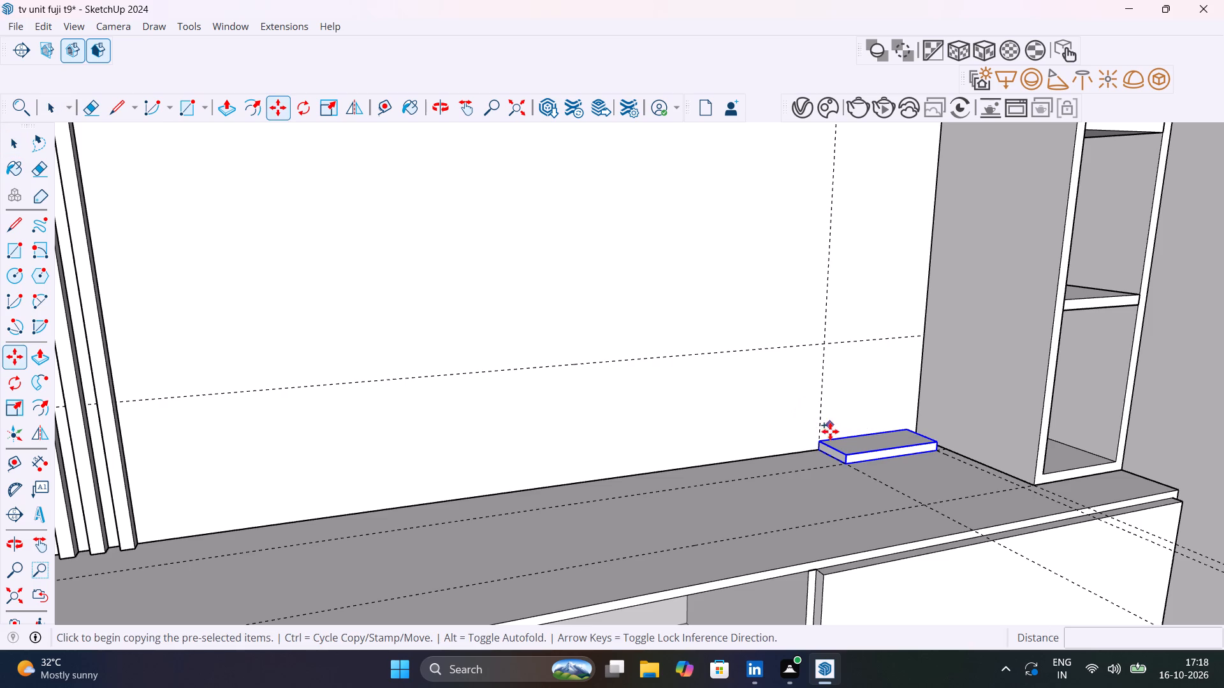
left_click(825, 443)
scroll(823, 327, "down", 12)
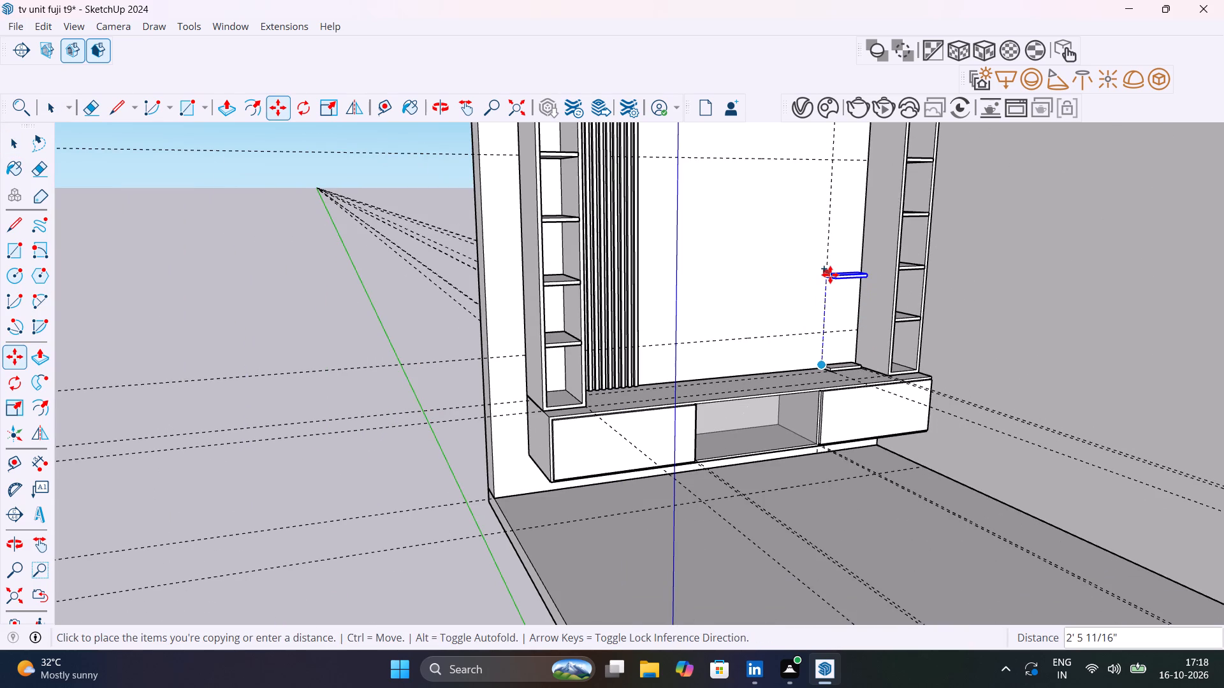
left_click(830, 273)
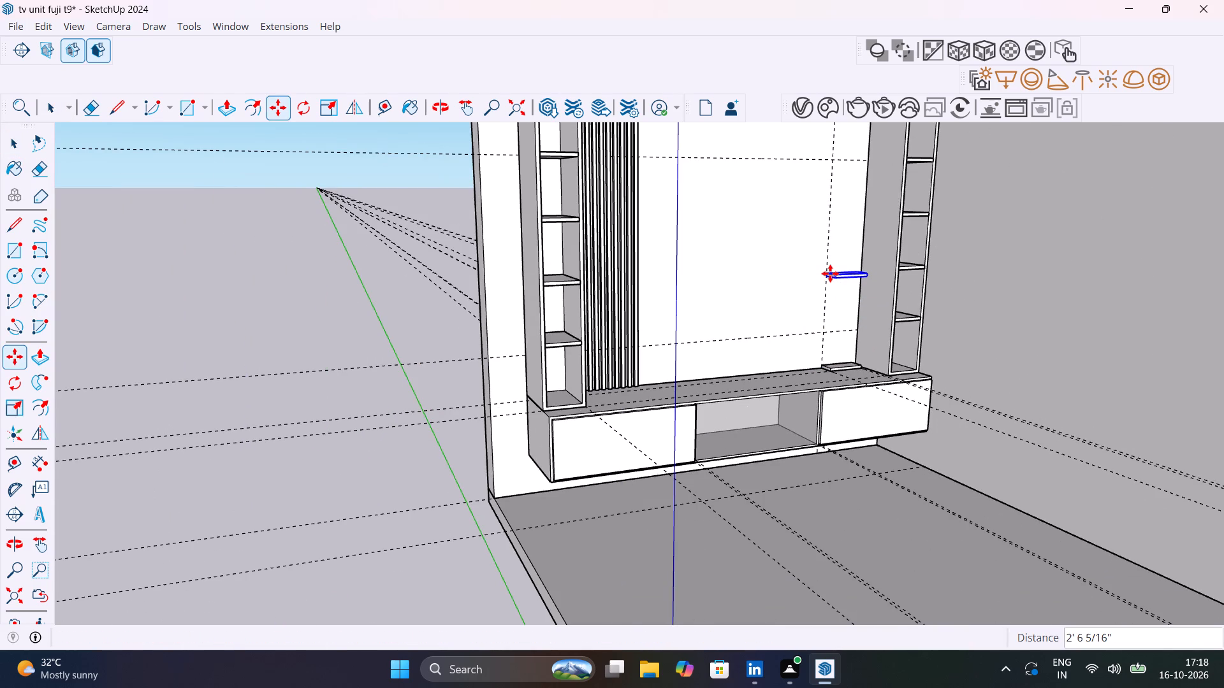
Copy the raised board up to the upper horizontal guide, about 2' 11 1/4" higher, and divide the spacing with 2/ for an intermediate board.
left_click(830, 273)
left_click(832, 161)
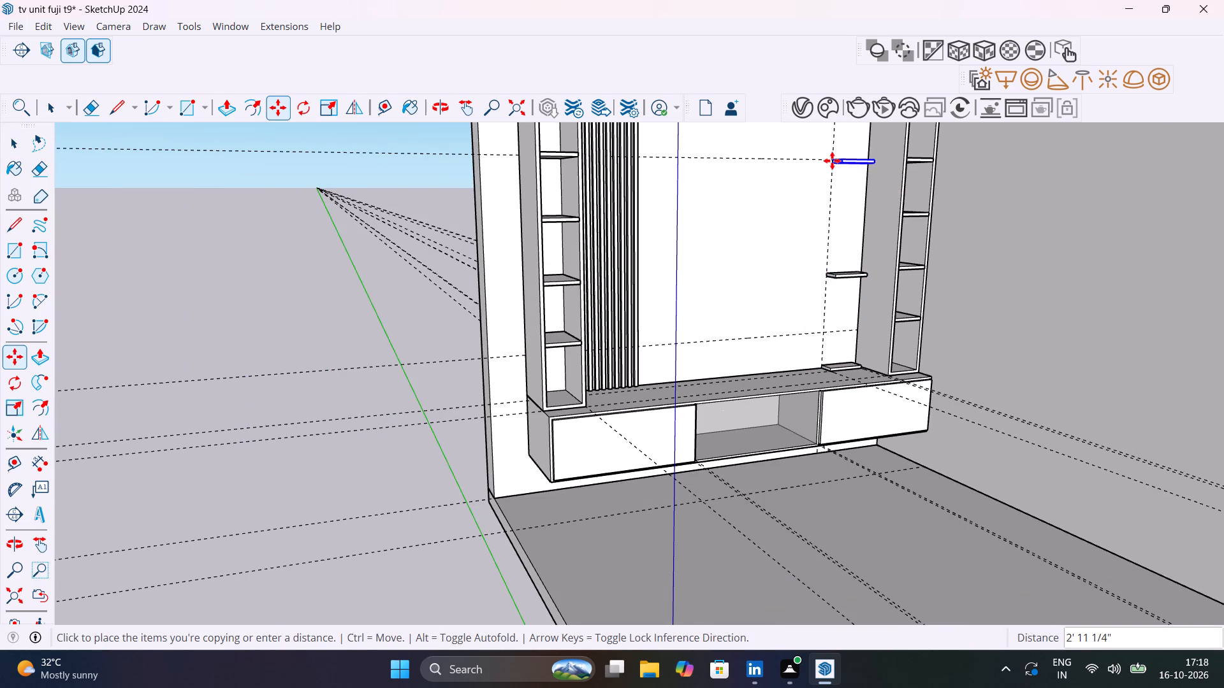
type("2/")
key("Return")
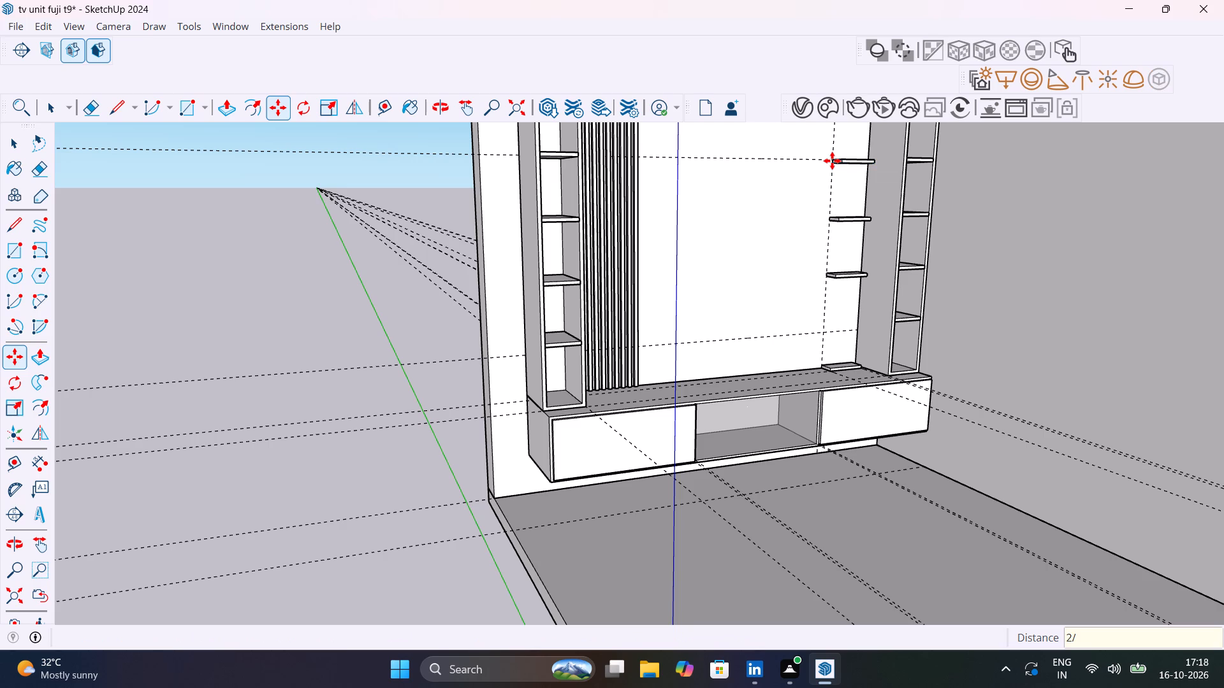
key("space")
scroll(832, 161, "down", 8)
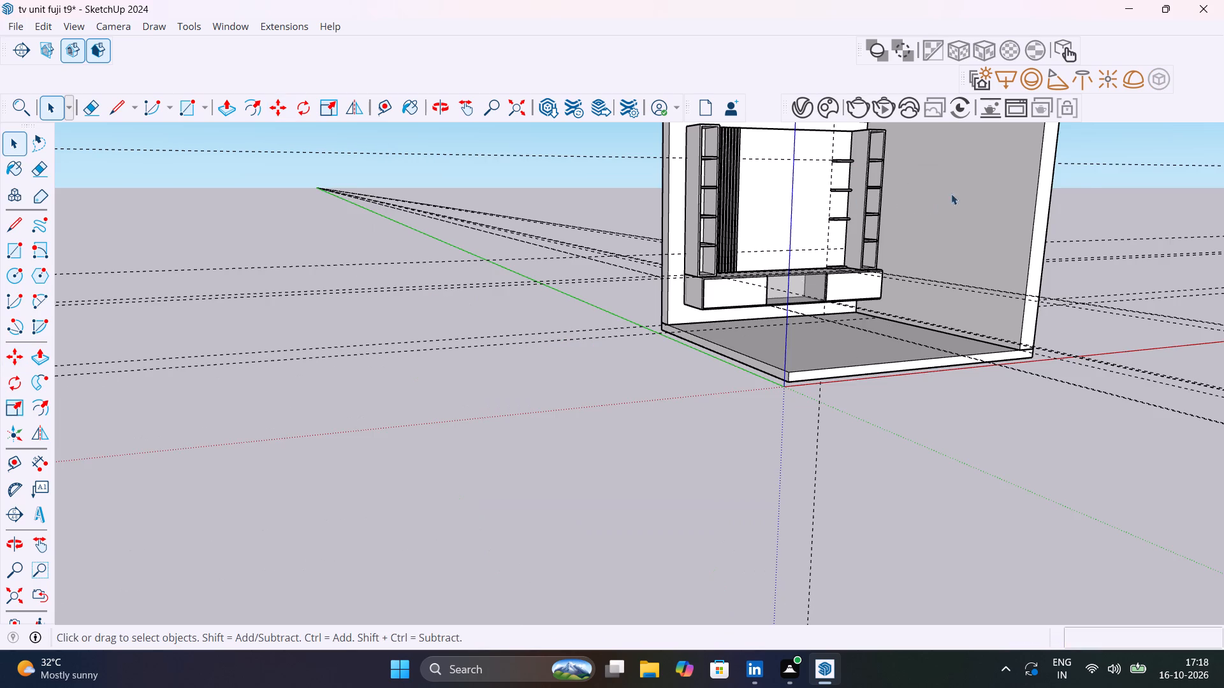
left_click(1098, 195)
Place a vertical guide on the back panel about 1 1/16" from the existing one, on the side away from the small boards.
middle_click_drag(1064, 241, 850, 275)
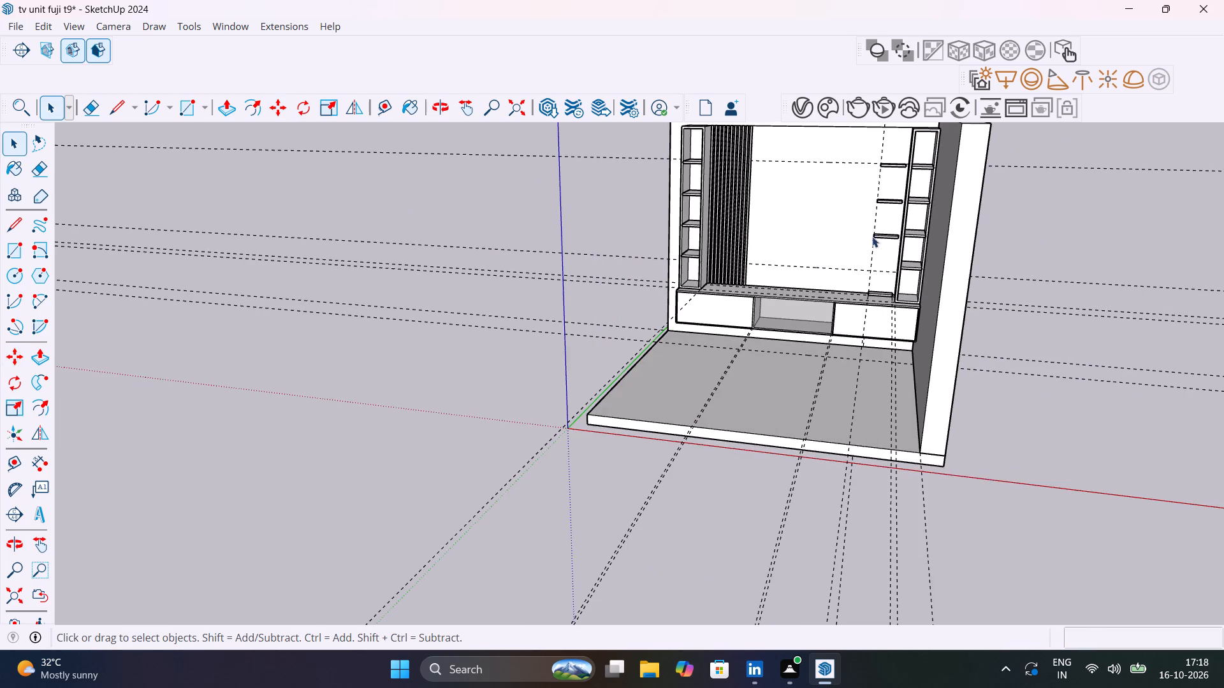
scroll(874, 234, "up", 10)
middle_click_drag(907, 259, 1009, 436)
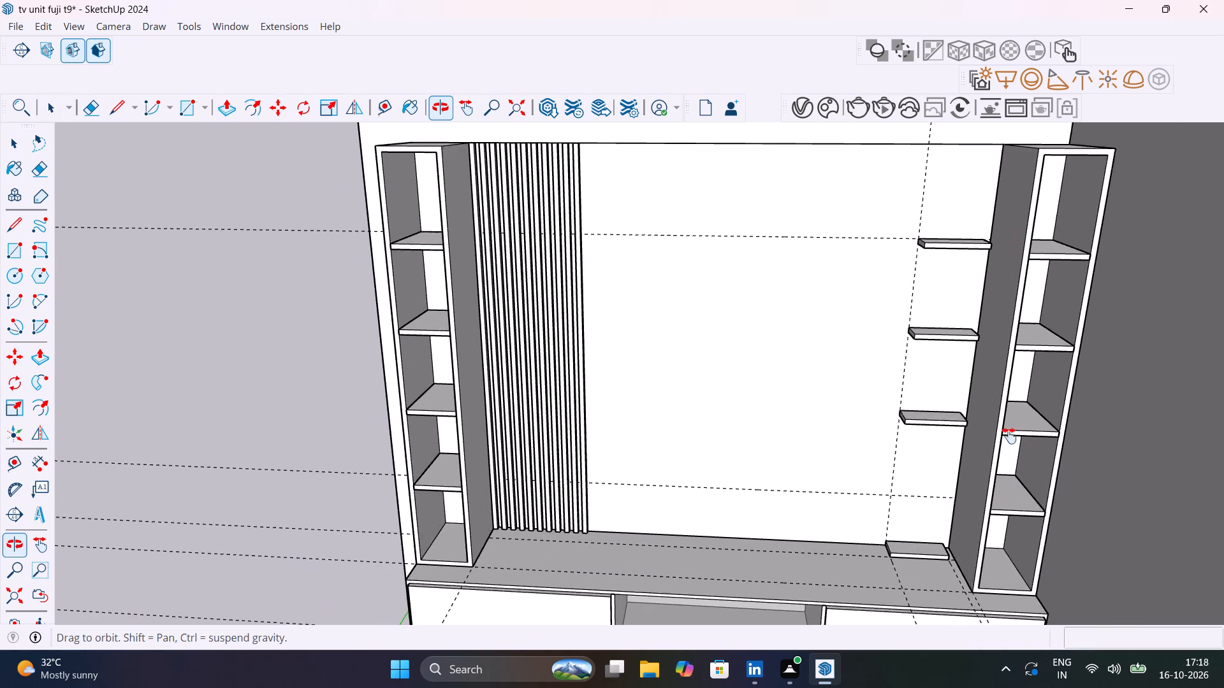
middle_click_drag(1009, 436, 1070, 406)
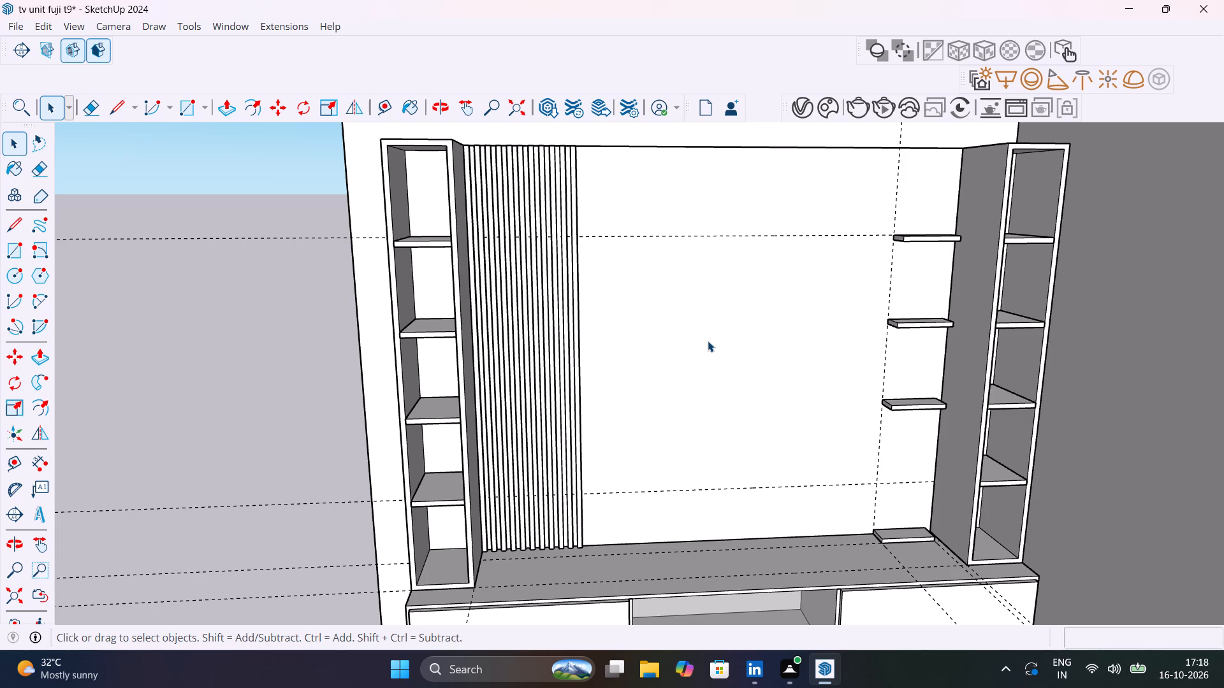
key("t")
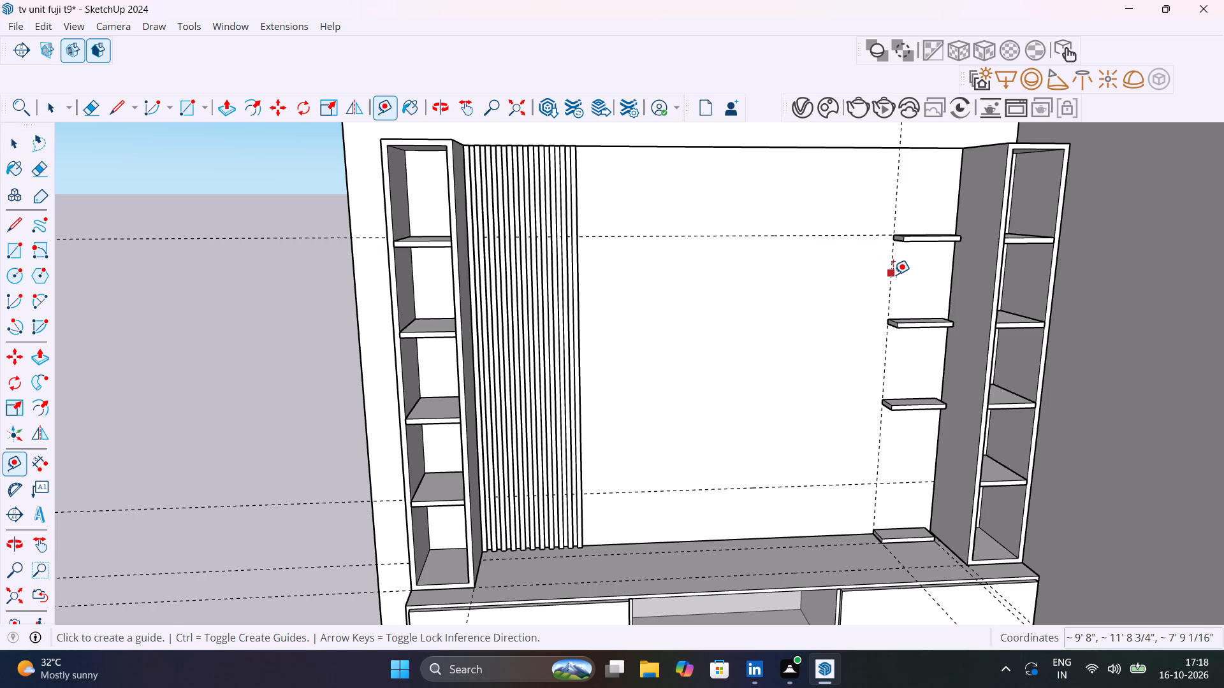
scroll(892, 275, "up", 9)
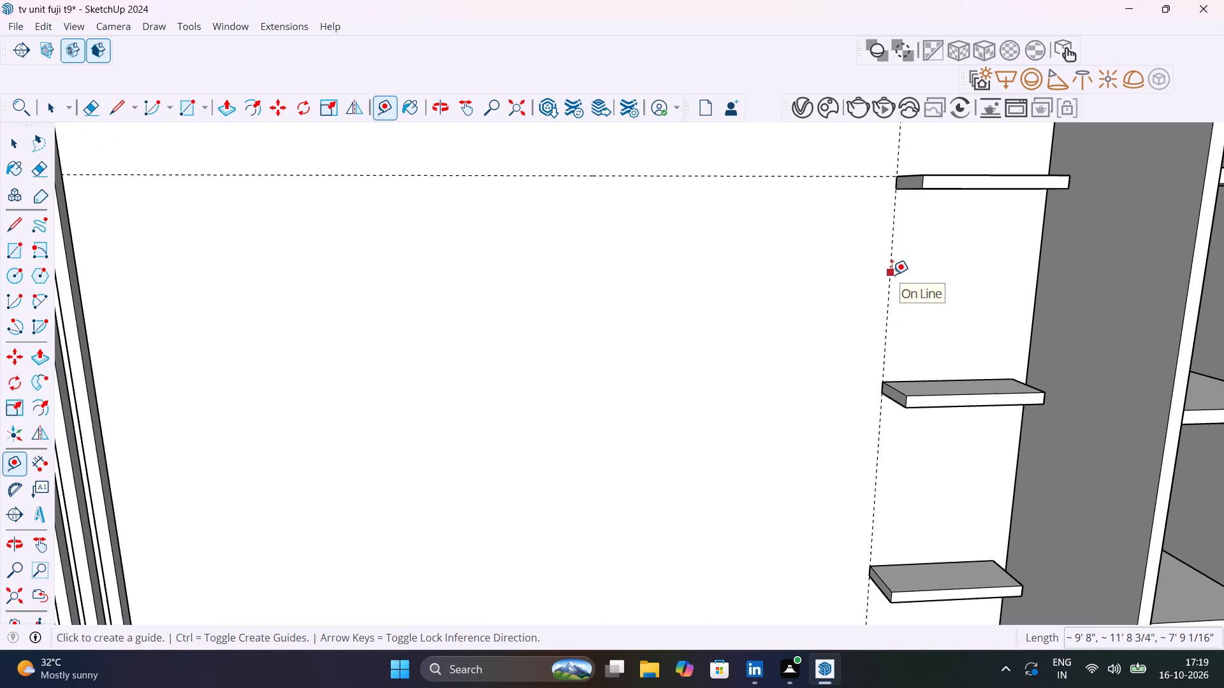
left_click(892, 275)
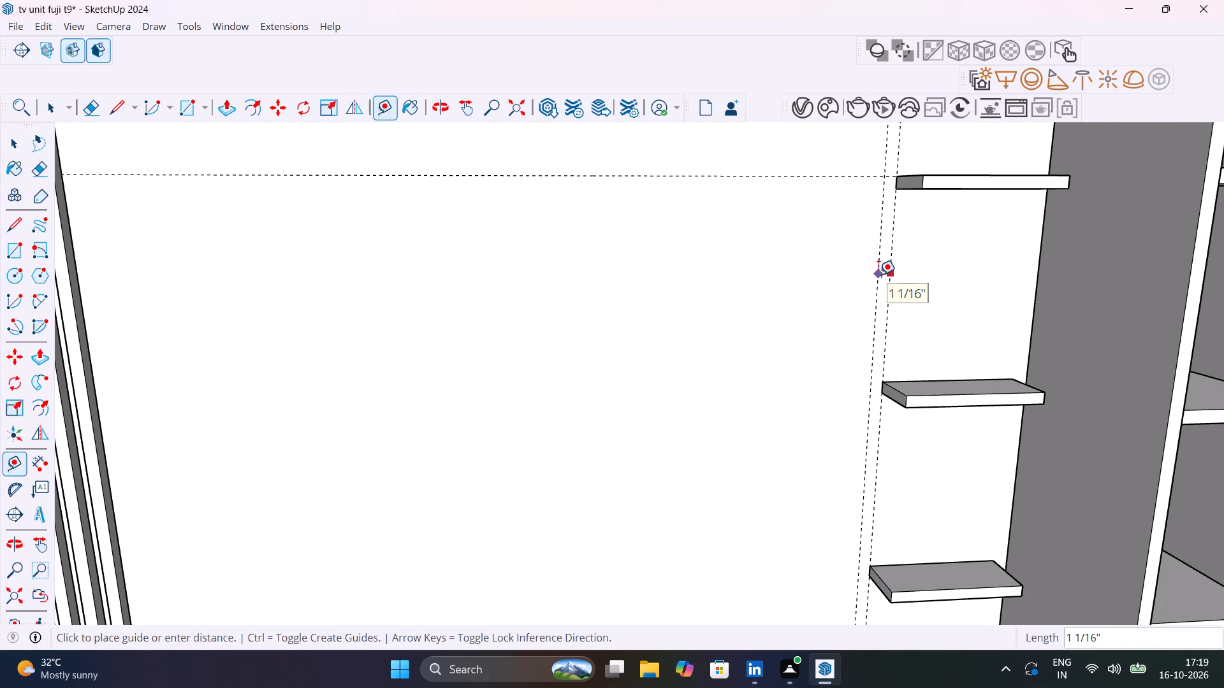
left_click(878, 275)
Delete the original vertical guide running along the ends of the small boards.
key("space")
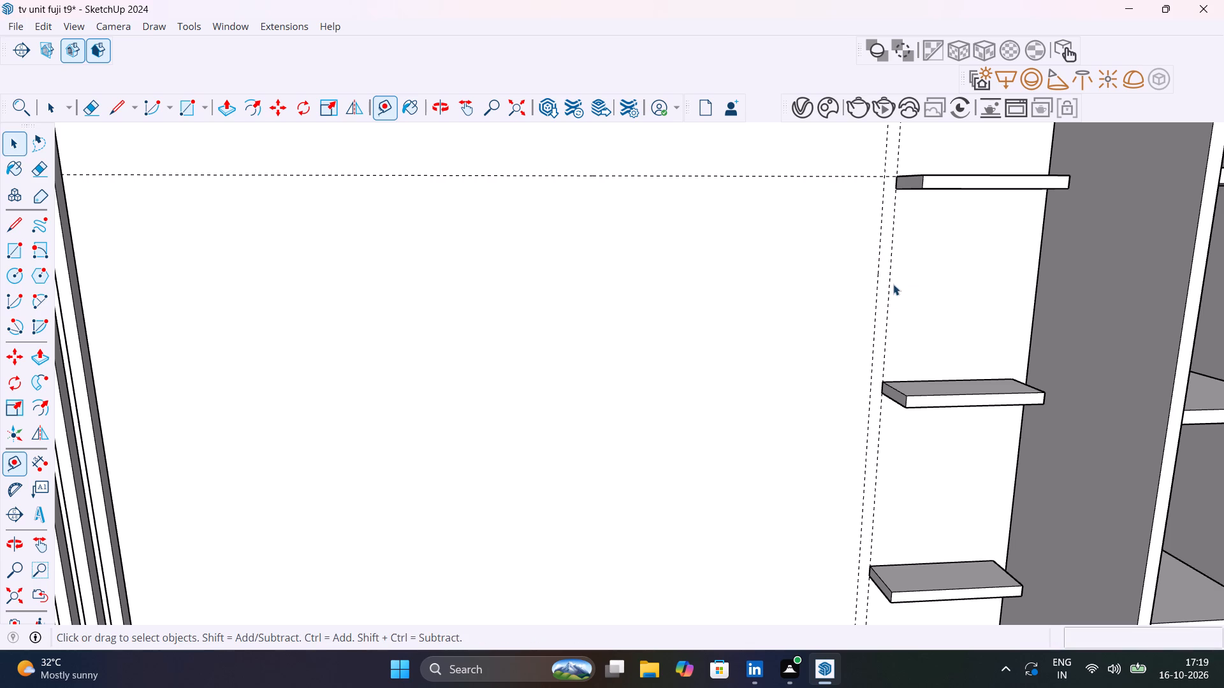
left_click(888, 290)
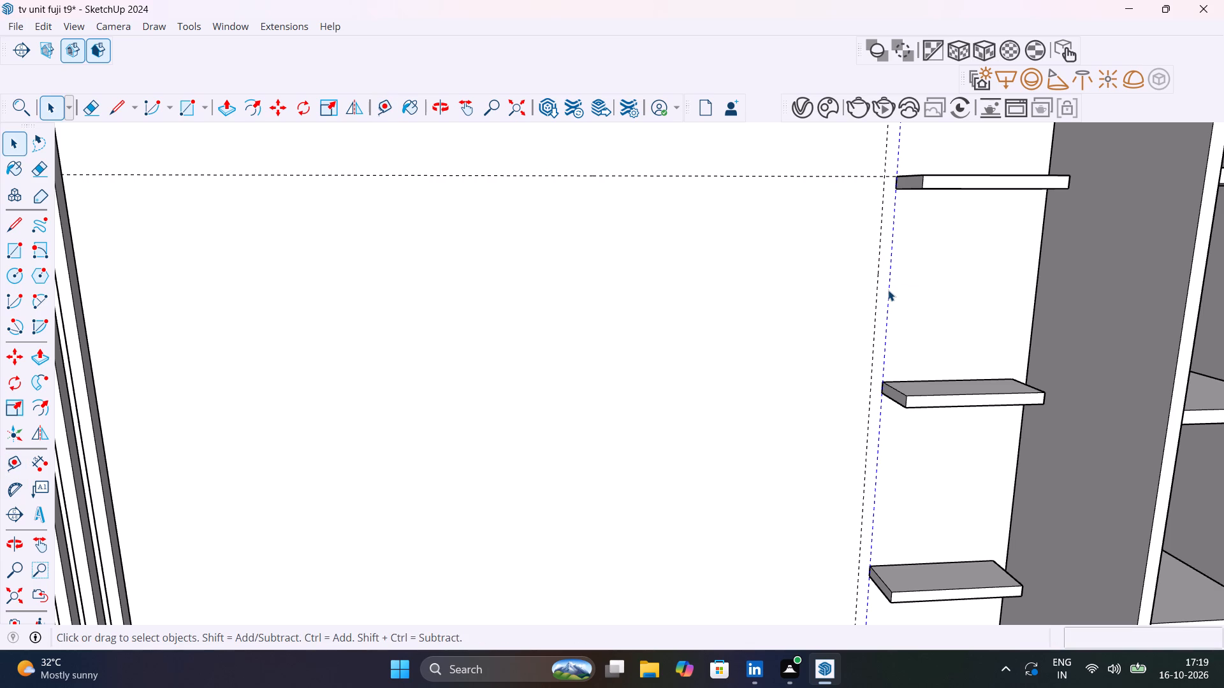
key("Delete")
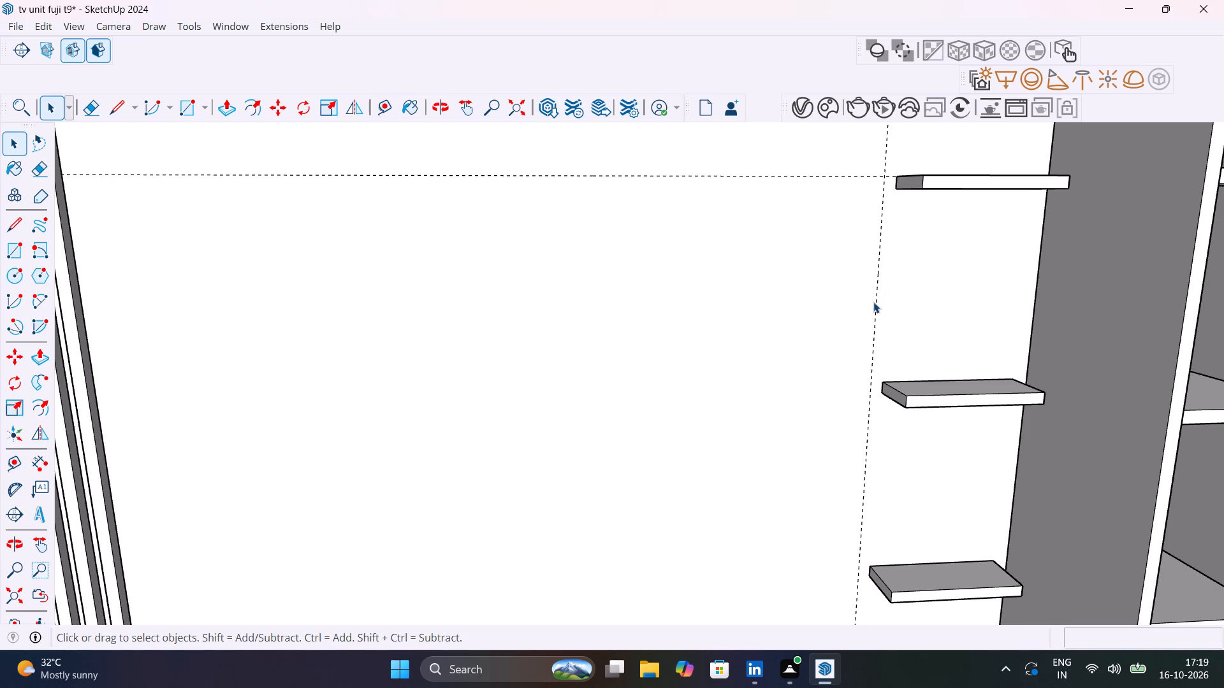
Place another vertical guide about 5' 8 9/16" from the one beside the small boards, over the slatted panel.
key("t")
left_click(873, 302)
scroll(562, 317, "down", 10)
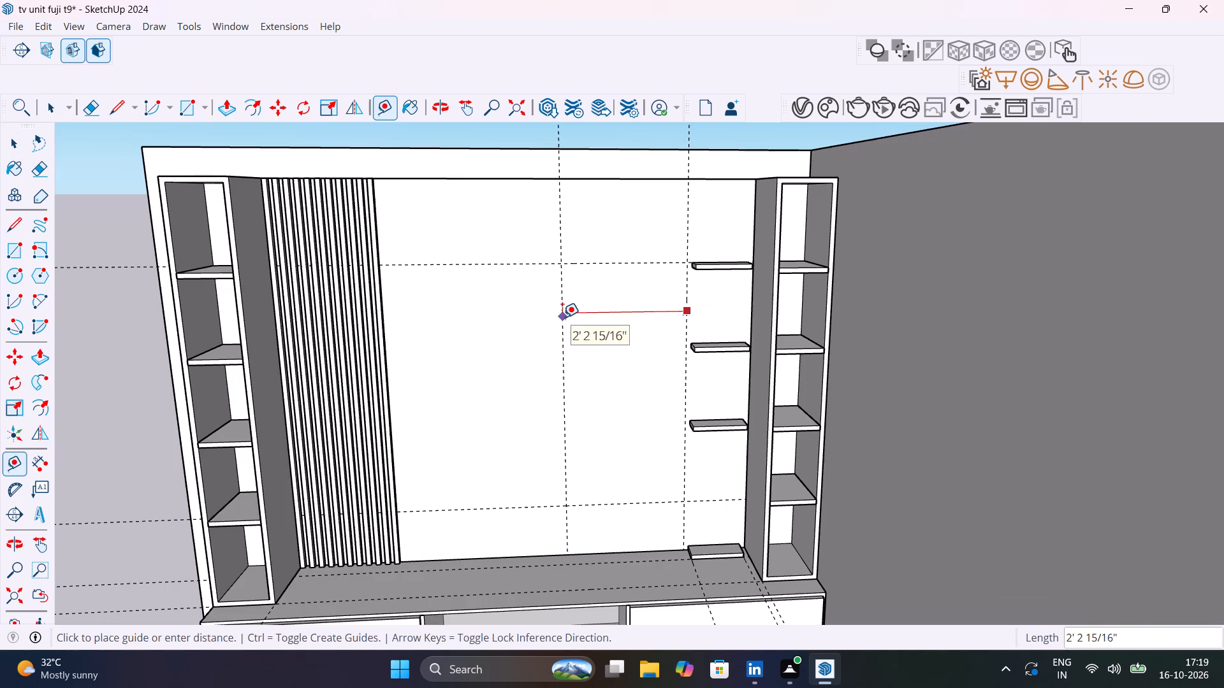
left_click(360, 333)
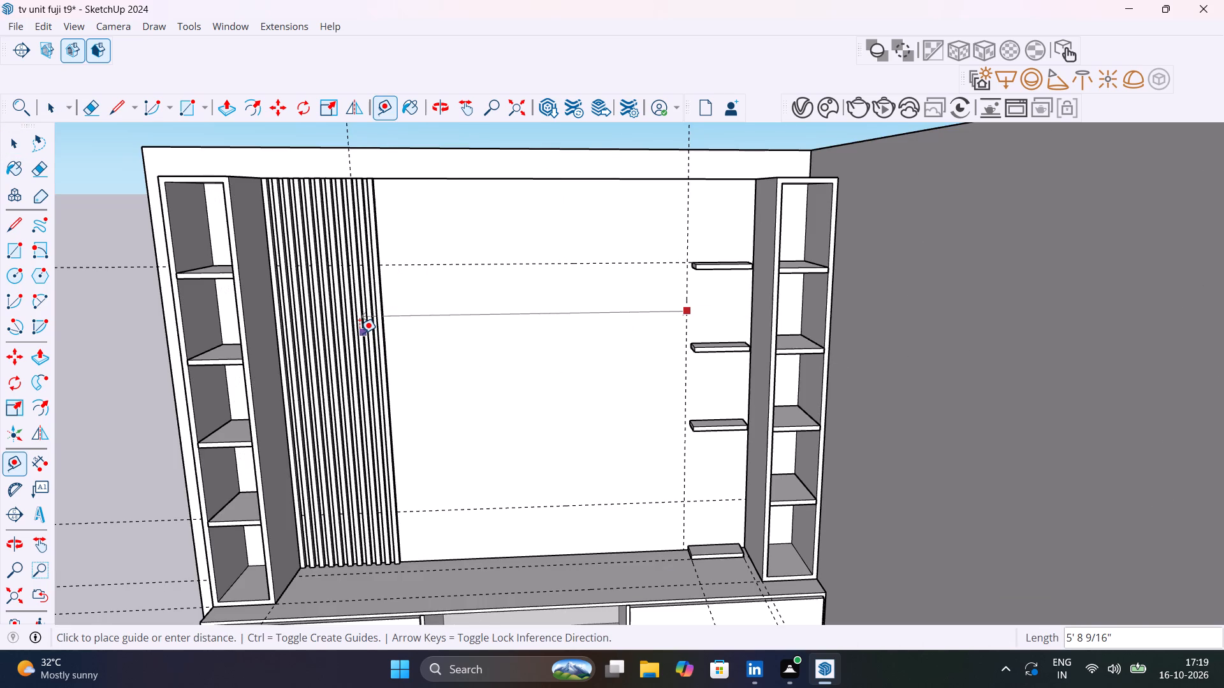
key("space")
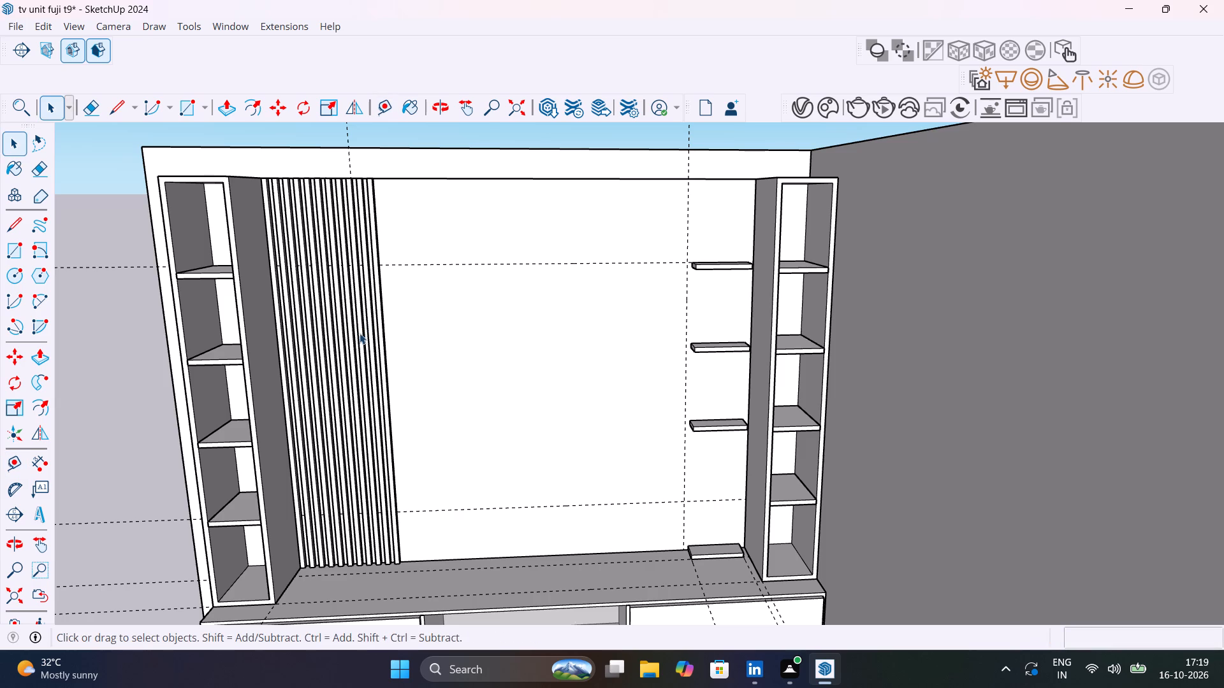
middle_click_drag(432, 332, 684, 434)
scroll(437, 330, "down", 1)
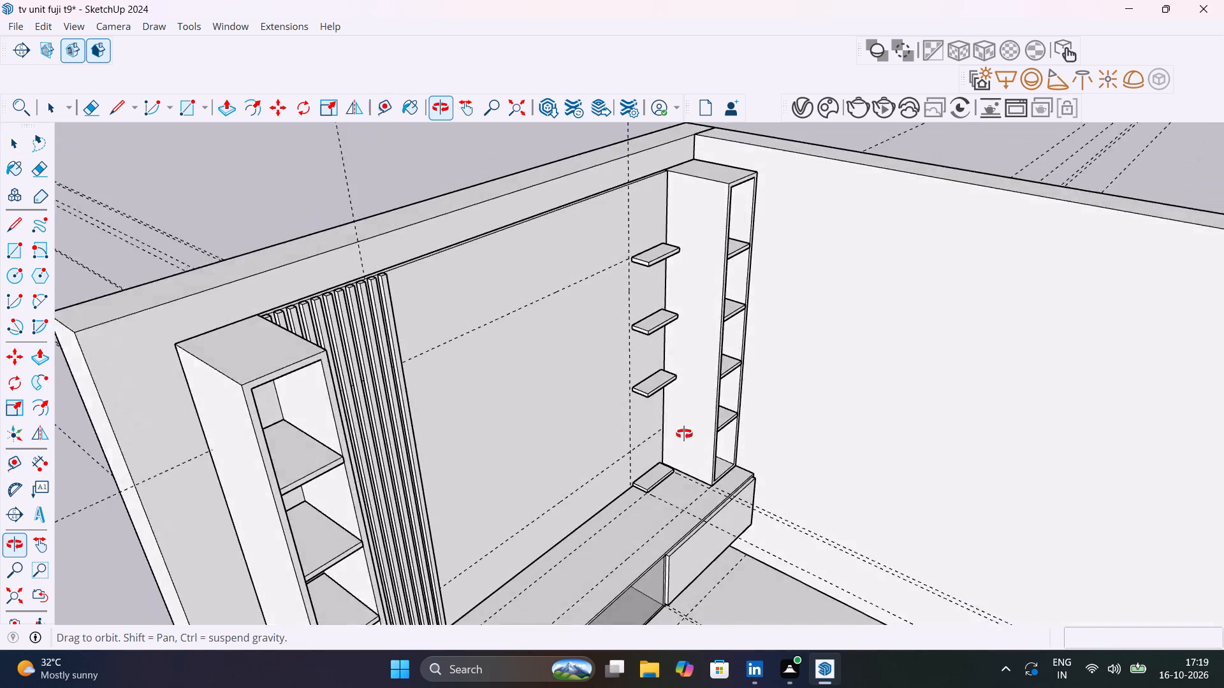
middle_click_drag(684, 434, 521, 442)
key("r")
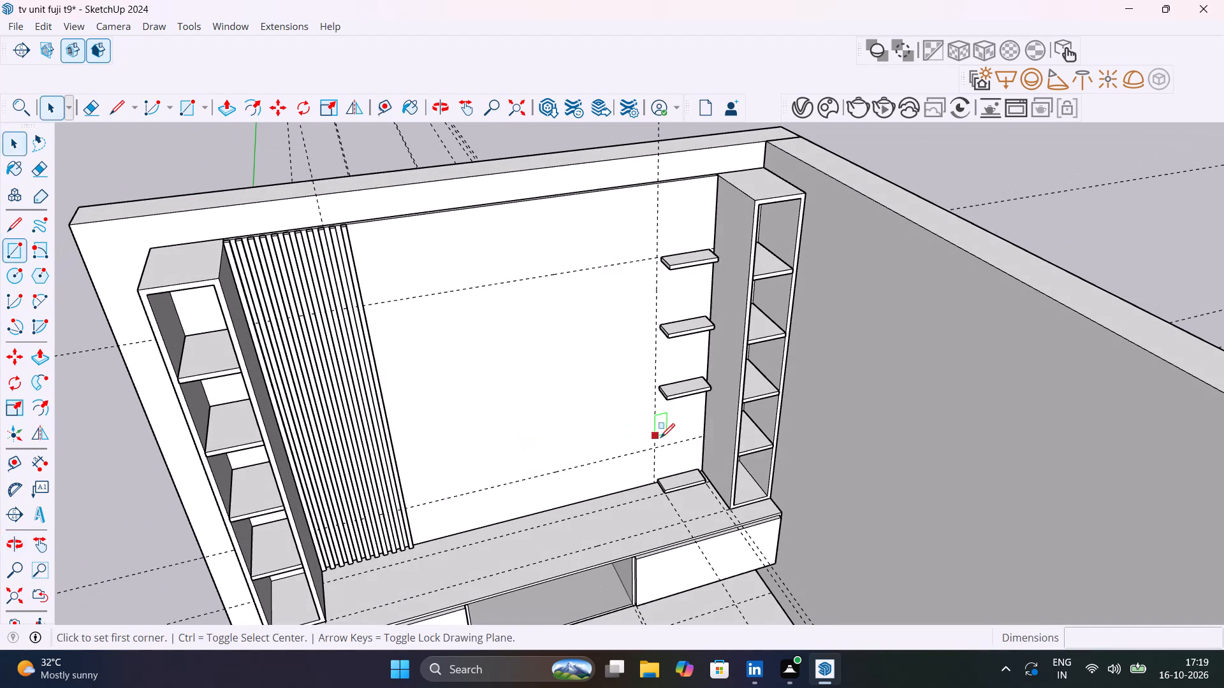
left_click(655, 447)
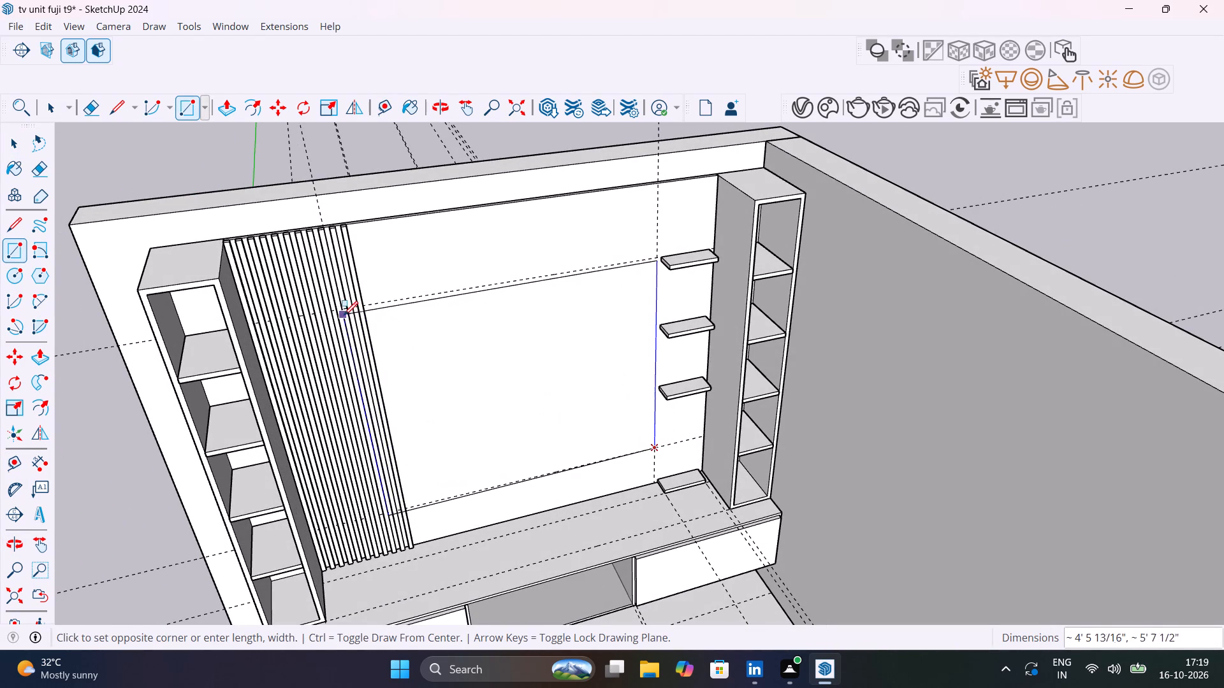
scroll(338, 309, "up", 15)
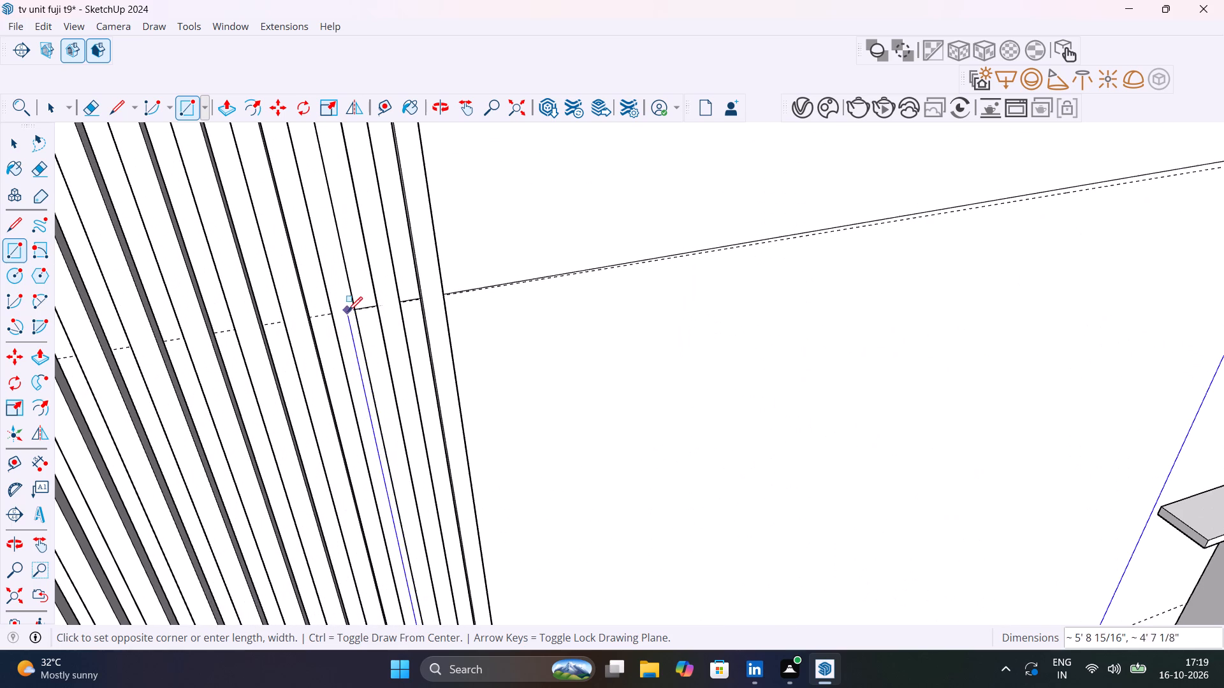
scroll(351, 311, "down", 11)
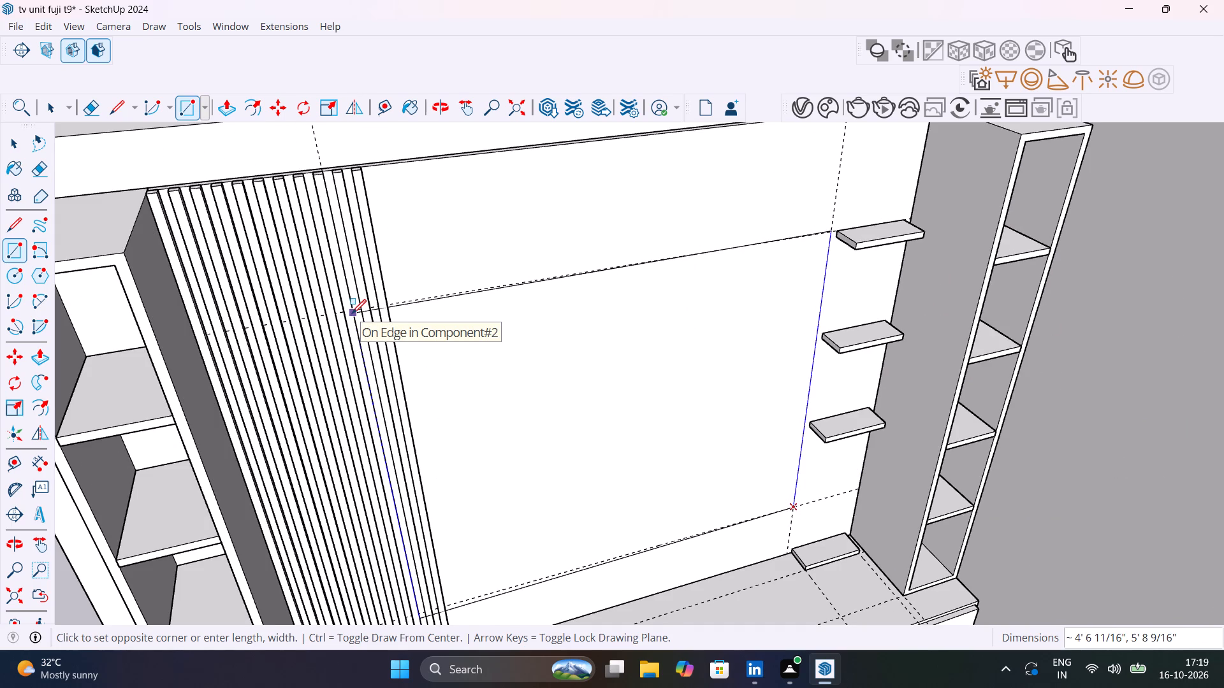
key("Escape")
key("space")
Delete the vertical guide running over the slatted panel.
middle_click_drag(511, 378, 522, 247)
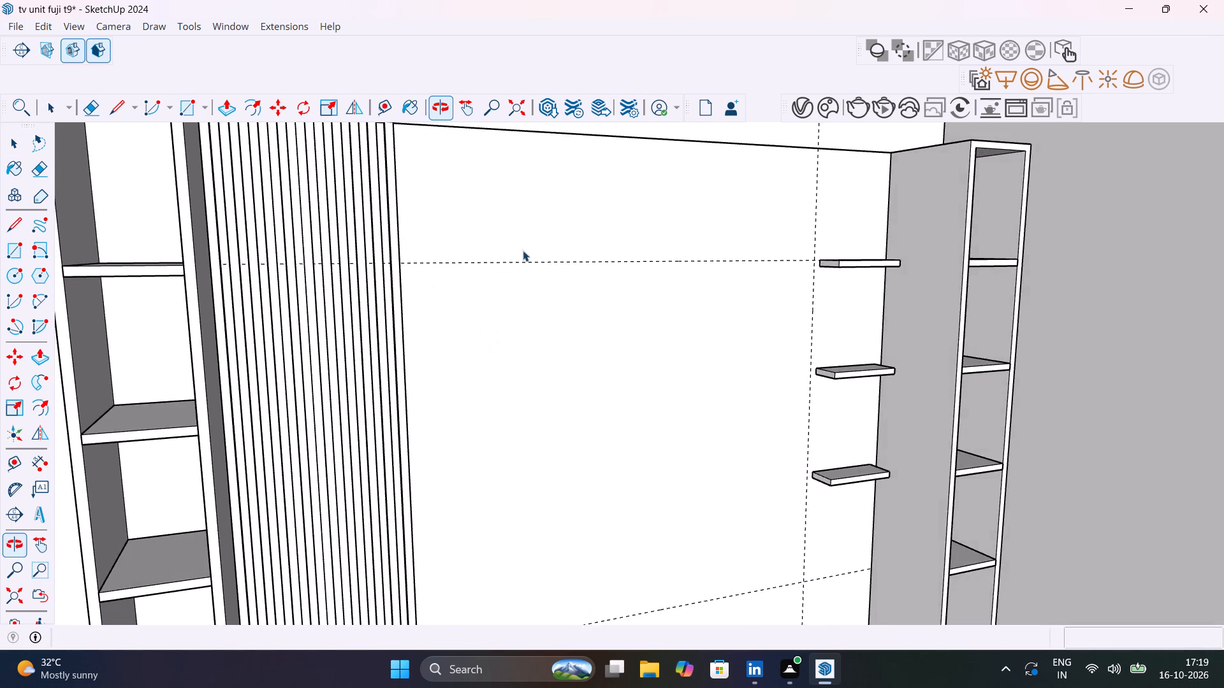
scroll(523, 277, "down", 11)
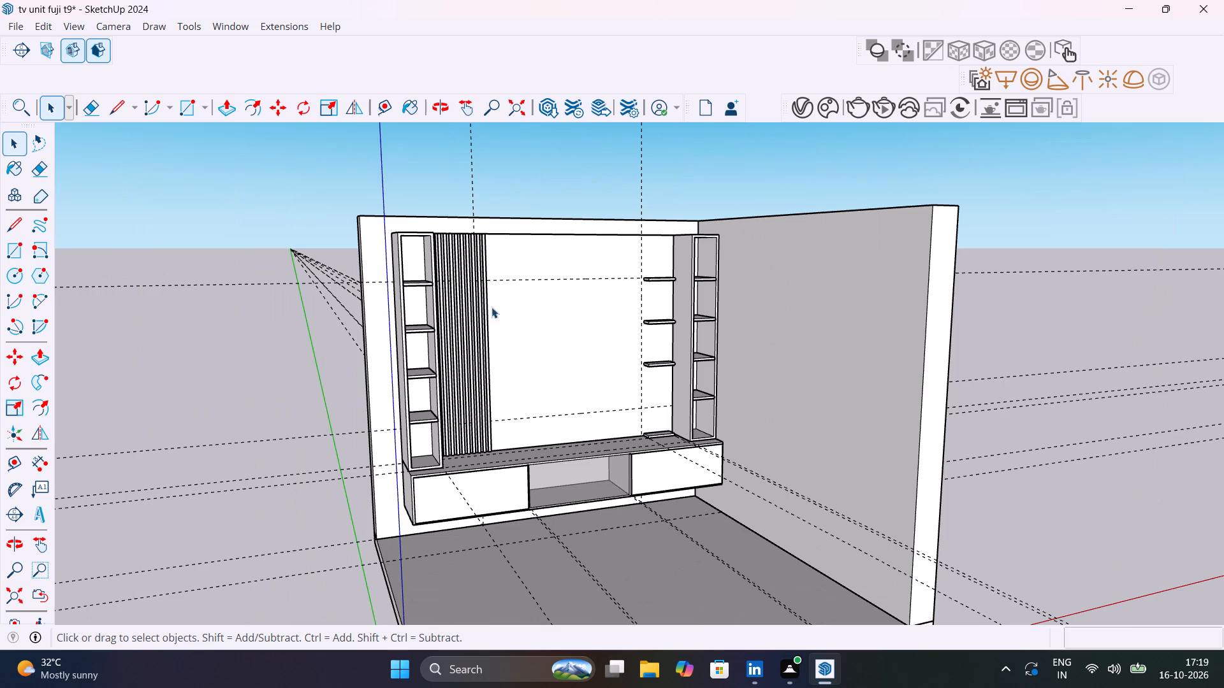
left_click(471, 187)
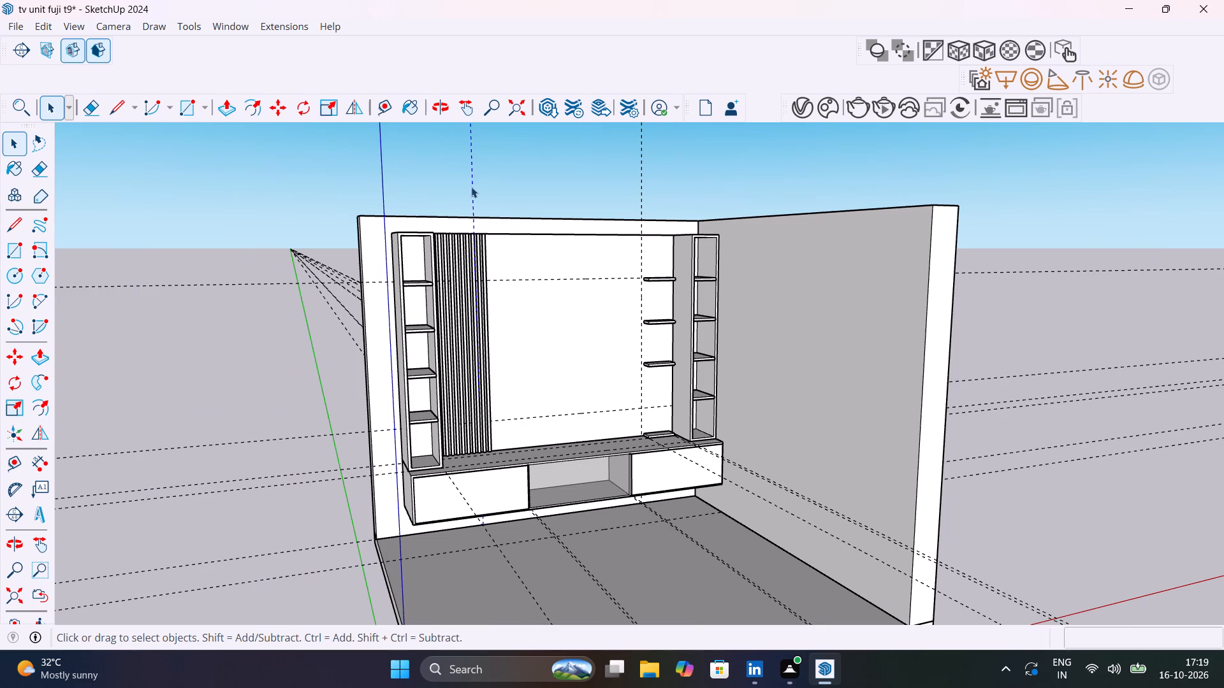
key("Delete")
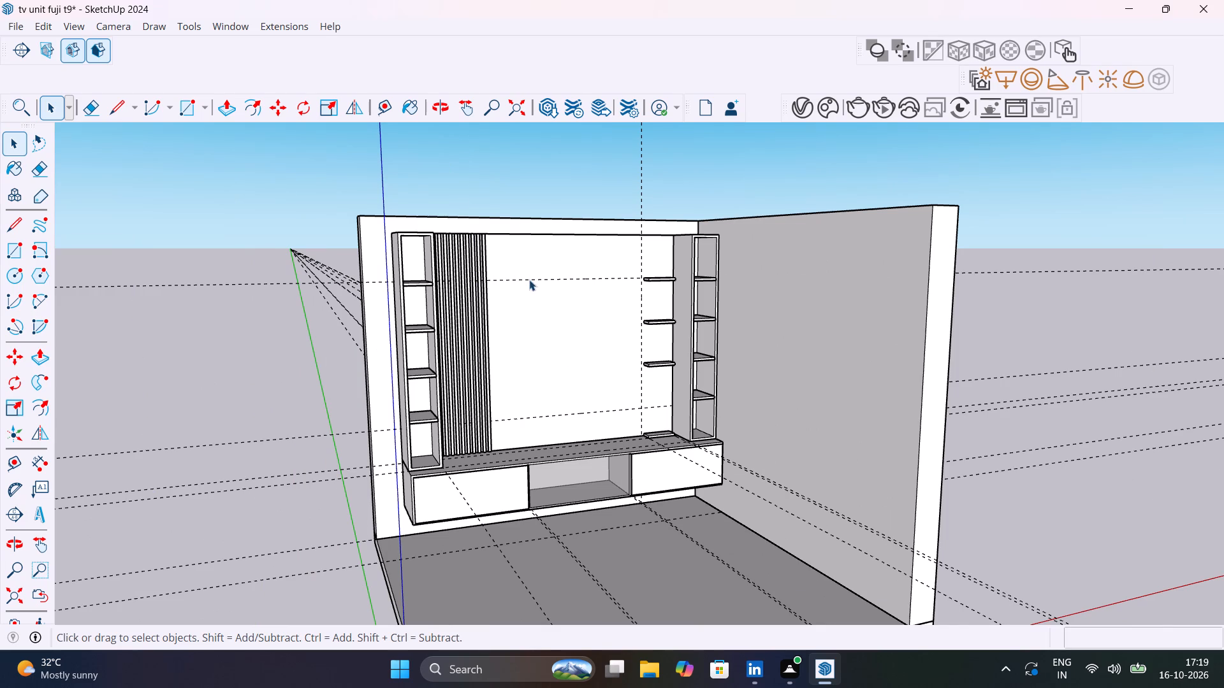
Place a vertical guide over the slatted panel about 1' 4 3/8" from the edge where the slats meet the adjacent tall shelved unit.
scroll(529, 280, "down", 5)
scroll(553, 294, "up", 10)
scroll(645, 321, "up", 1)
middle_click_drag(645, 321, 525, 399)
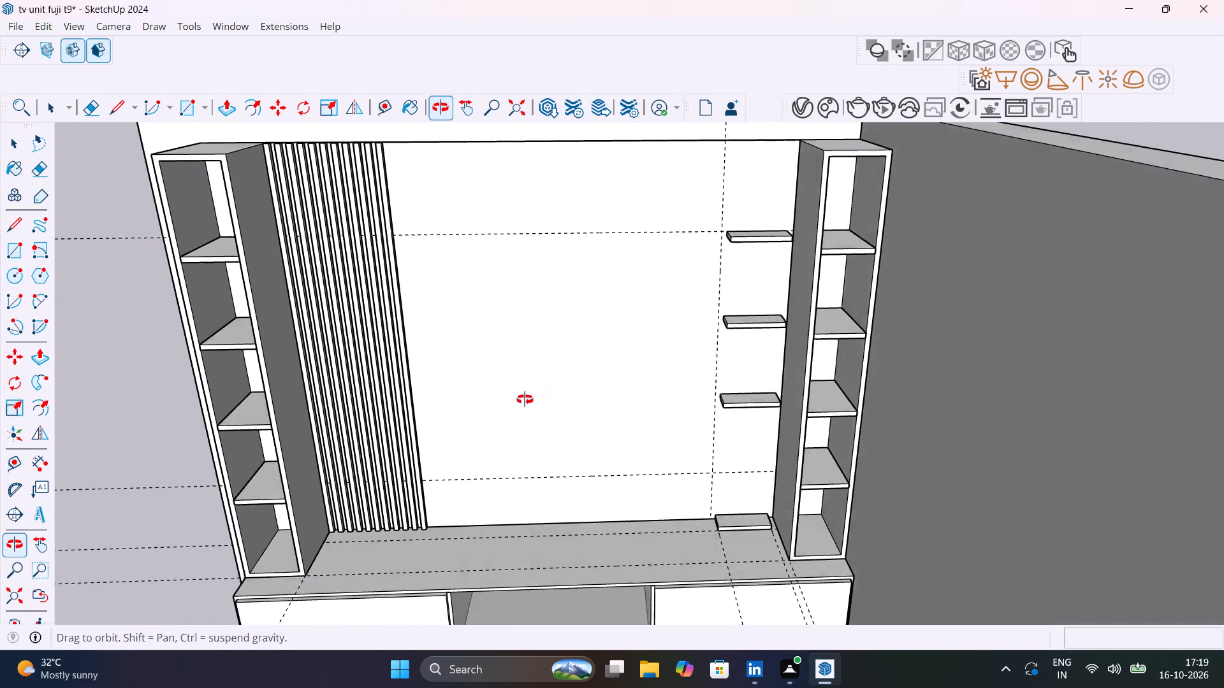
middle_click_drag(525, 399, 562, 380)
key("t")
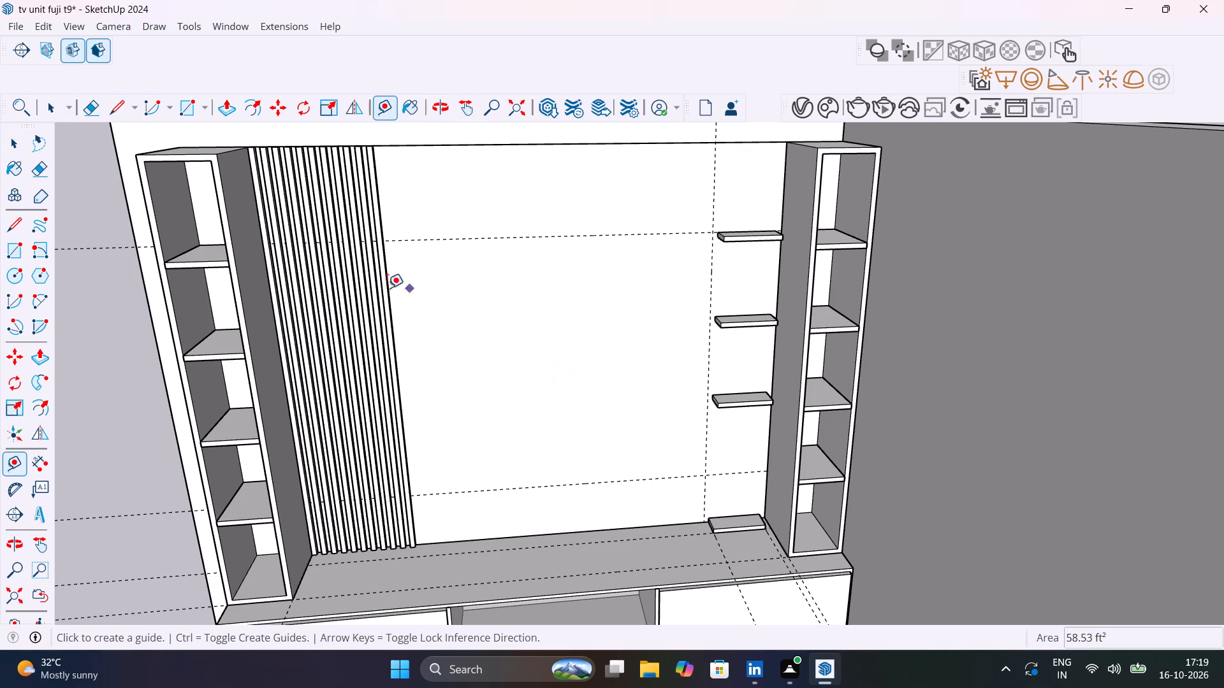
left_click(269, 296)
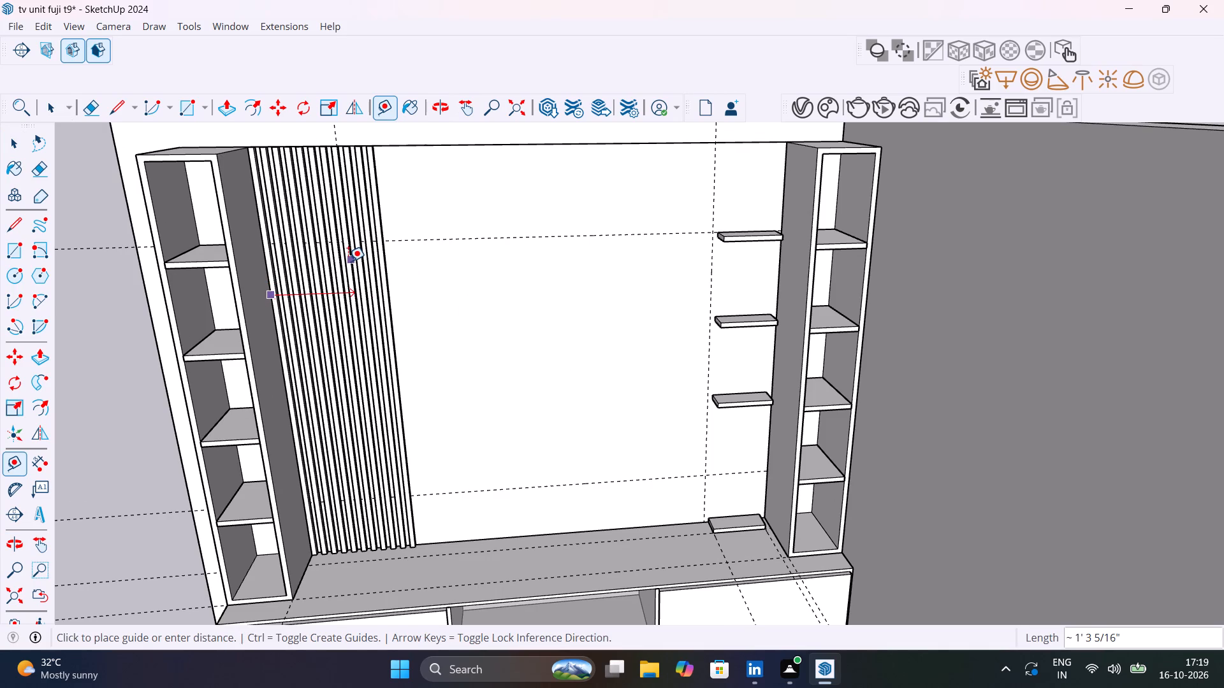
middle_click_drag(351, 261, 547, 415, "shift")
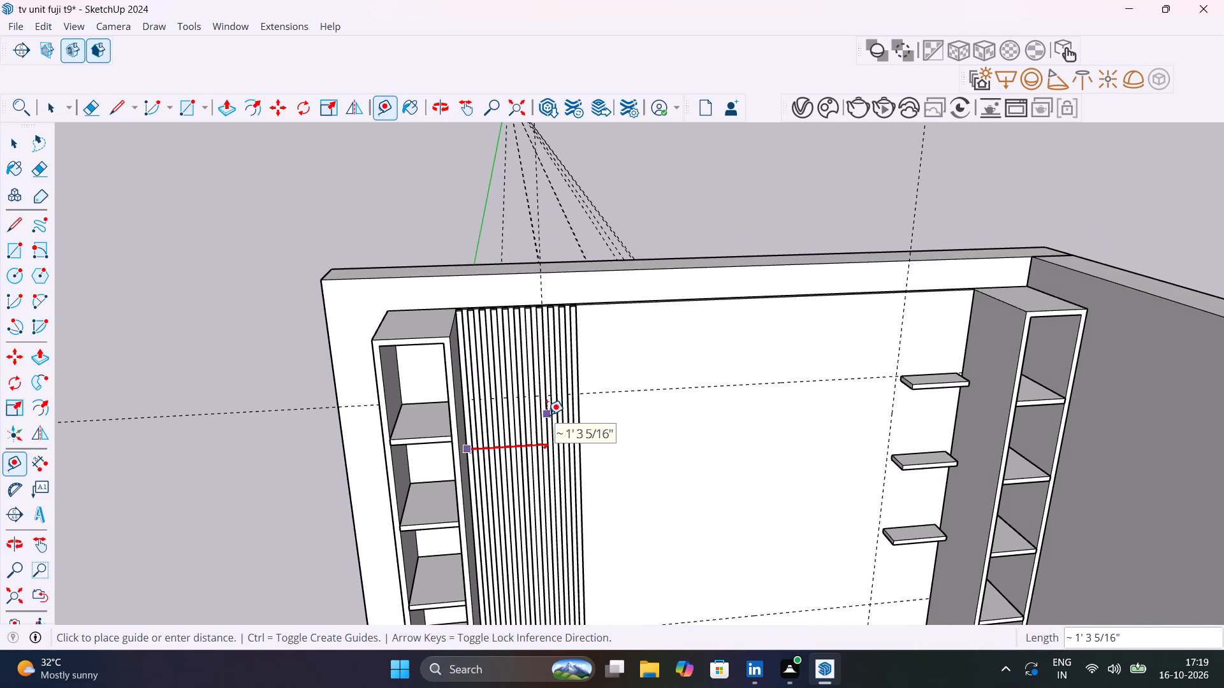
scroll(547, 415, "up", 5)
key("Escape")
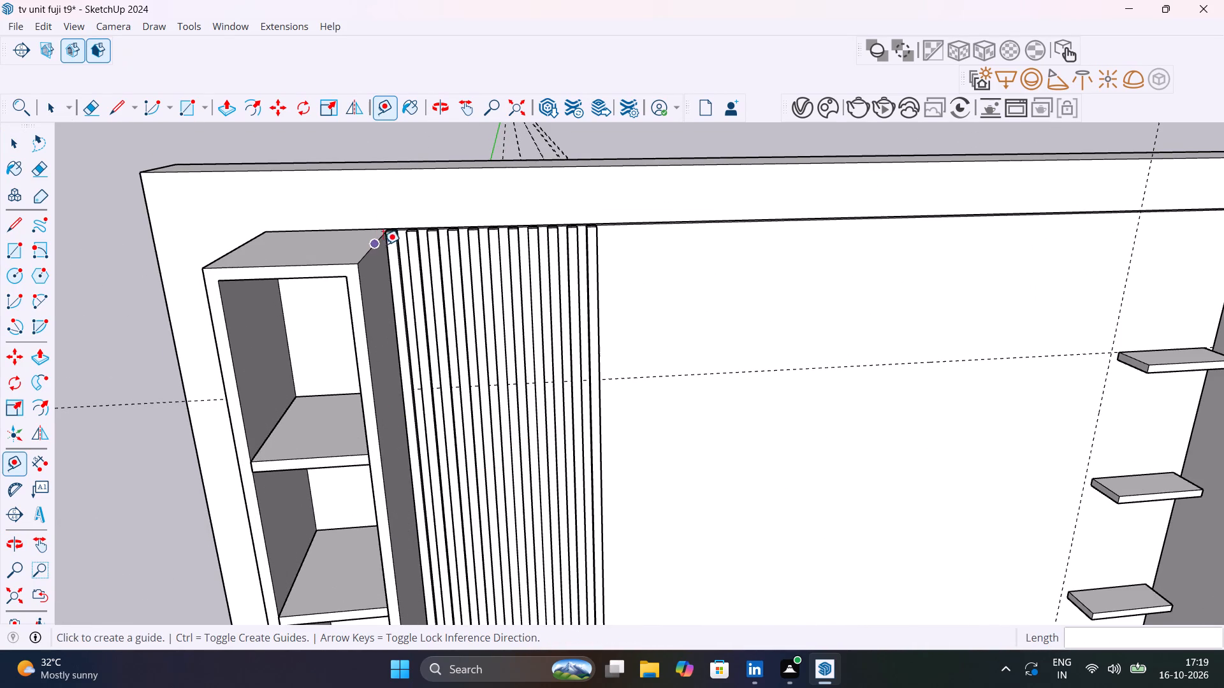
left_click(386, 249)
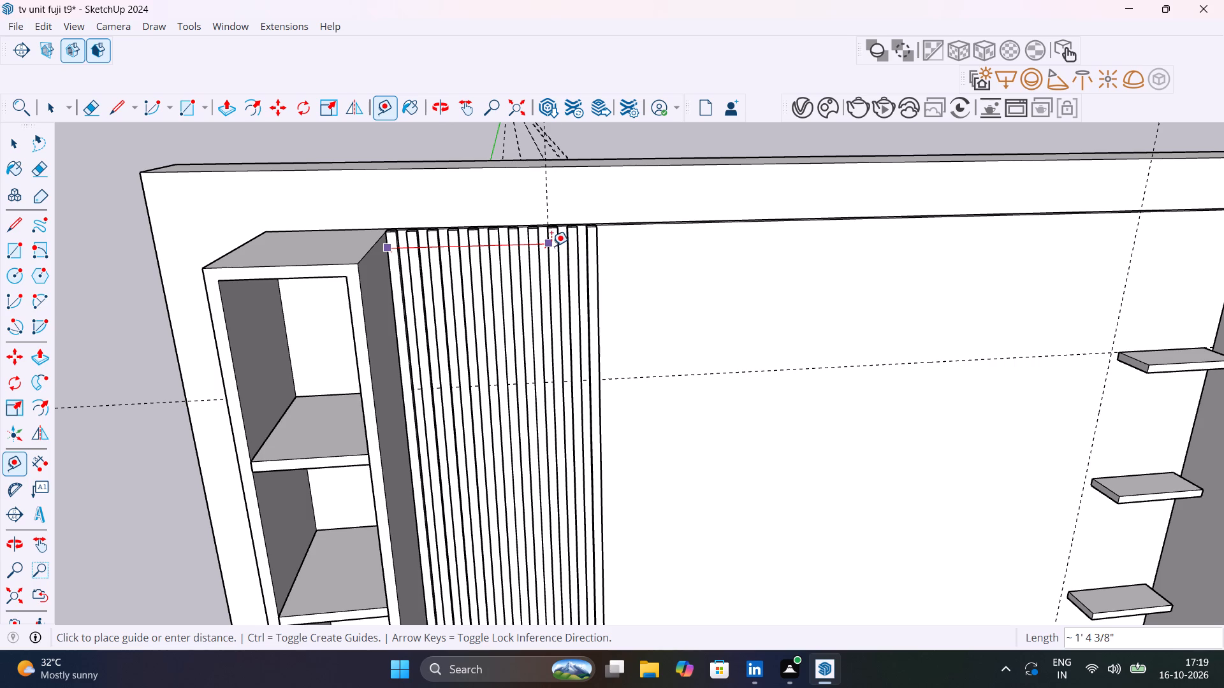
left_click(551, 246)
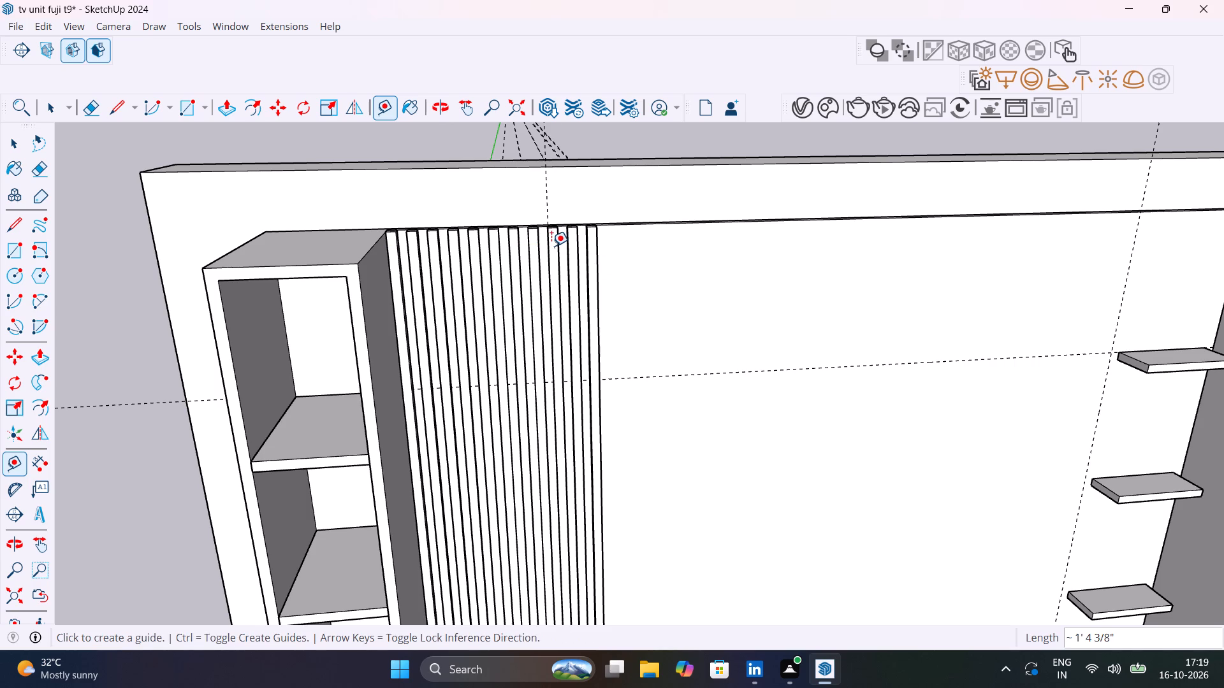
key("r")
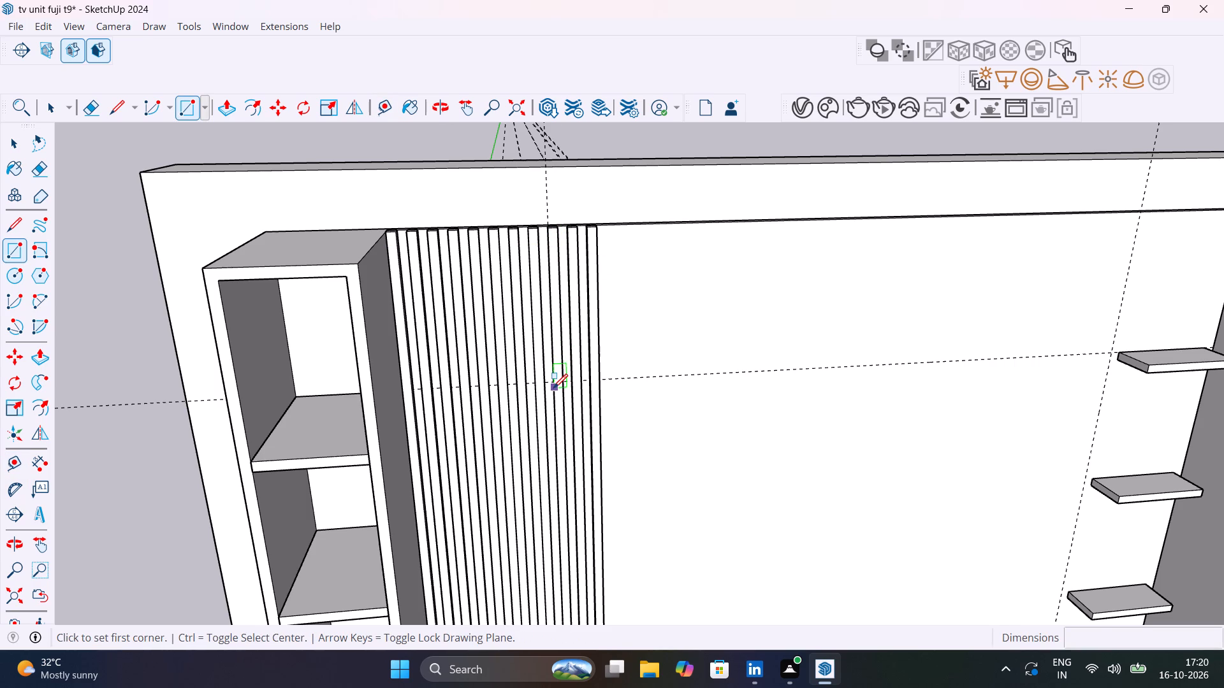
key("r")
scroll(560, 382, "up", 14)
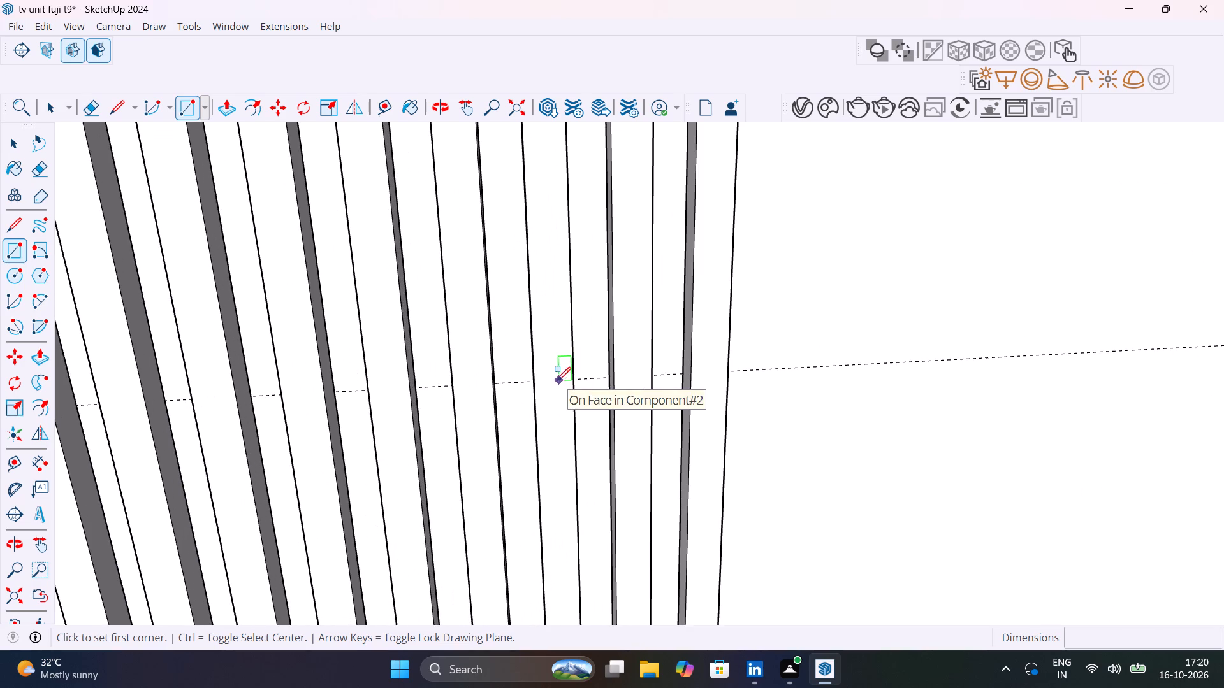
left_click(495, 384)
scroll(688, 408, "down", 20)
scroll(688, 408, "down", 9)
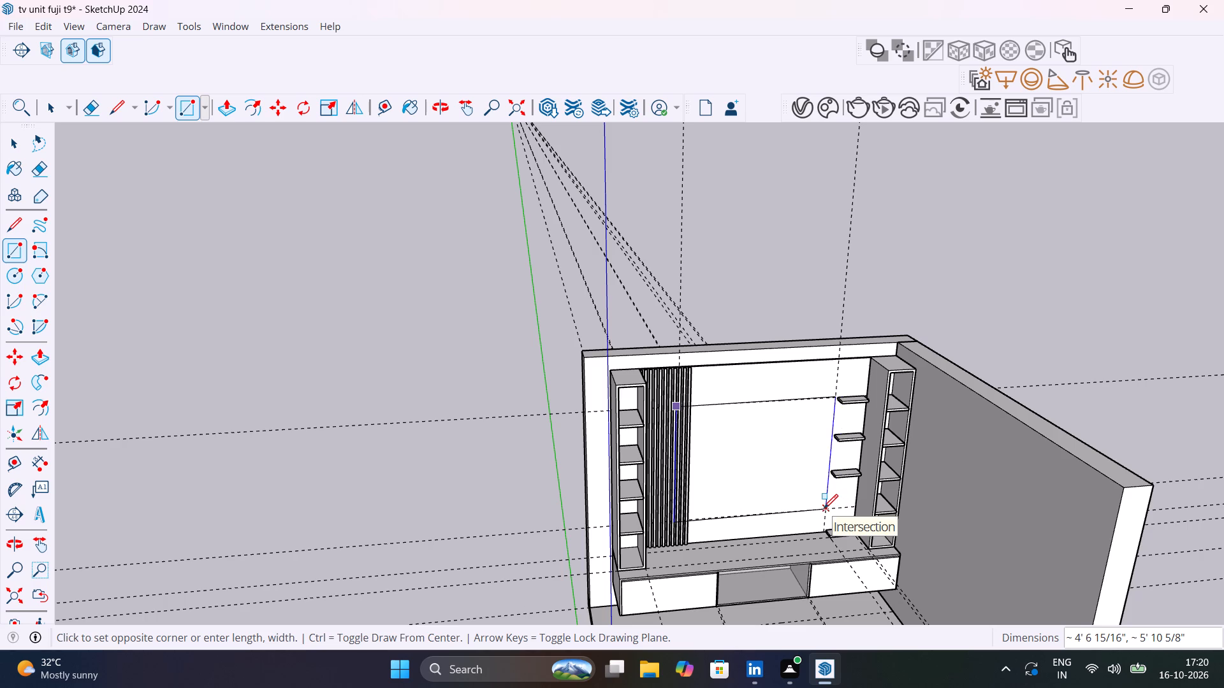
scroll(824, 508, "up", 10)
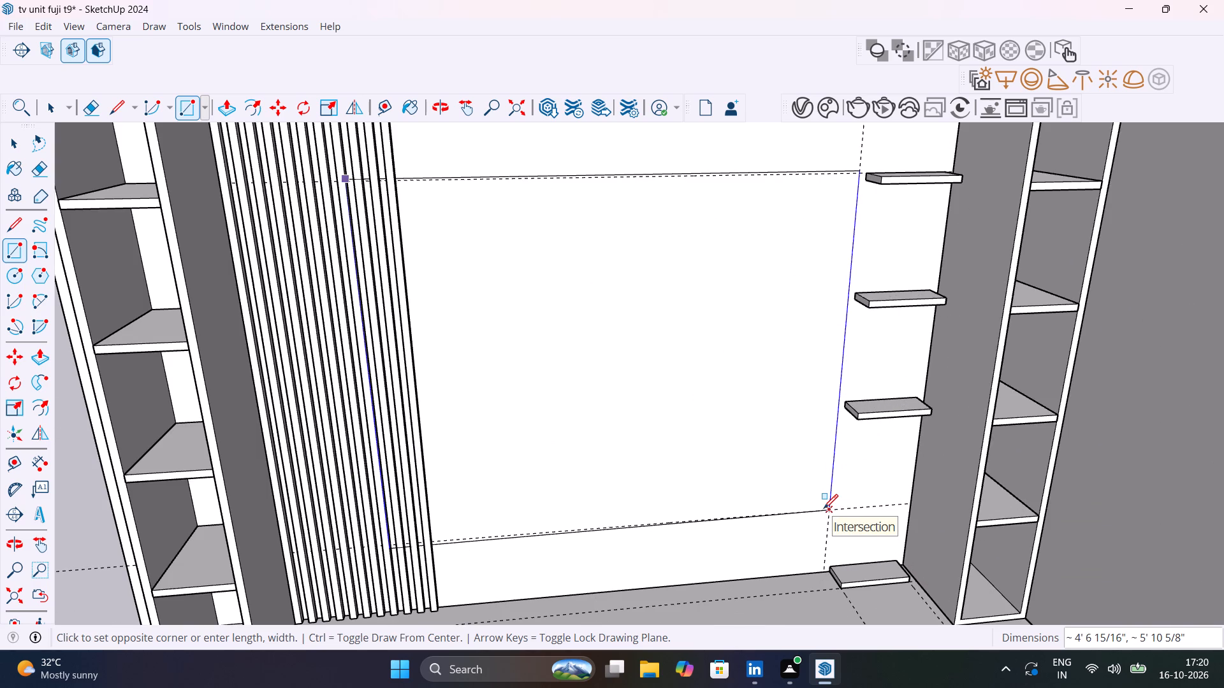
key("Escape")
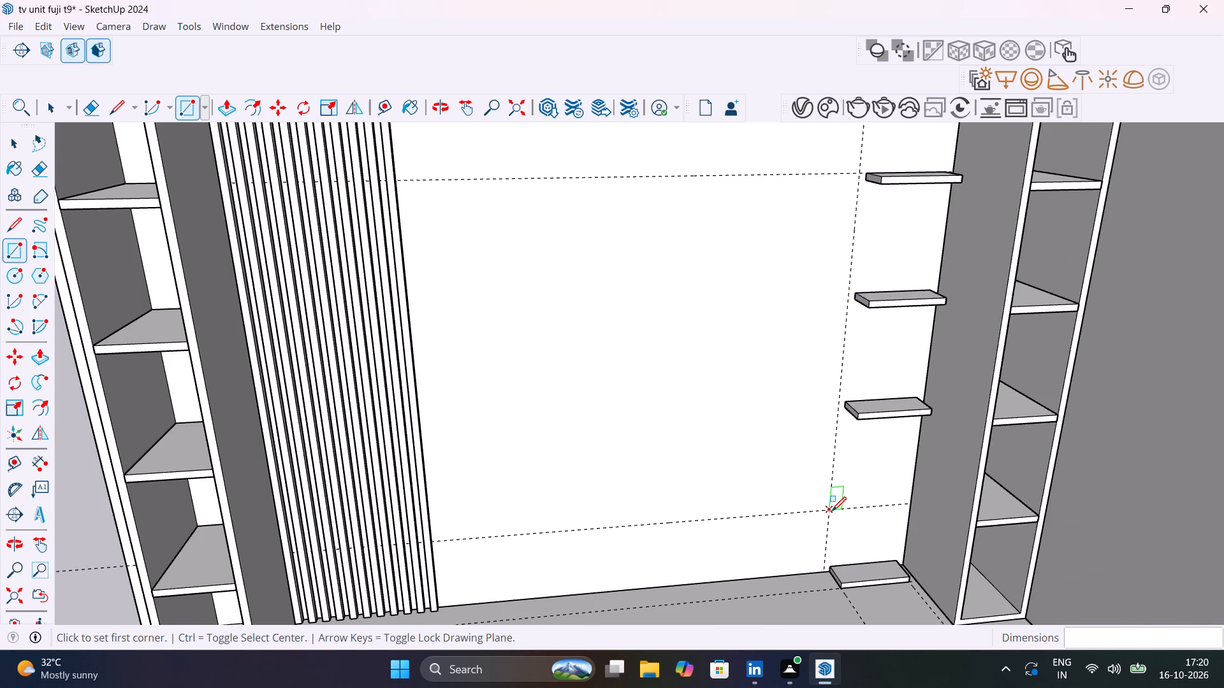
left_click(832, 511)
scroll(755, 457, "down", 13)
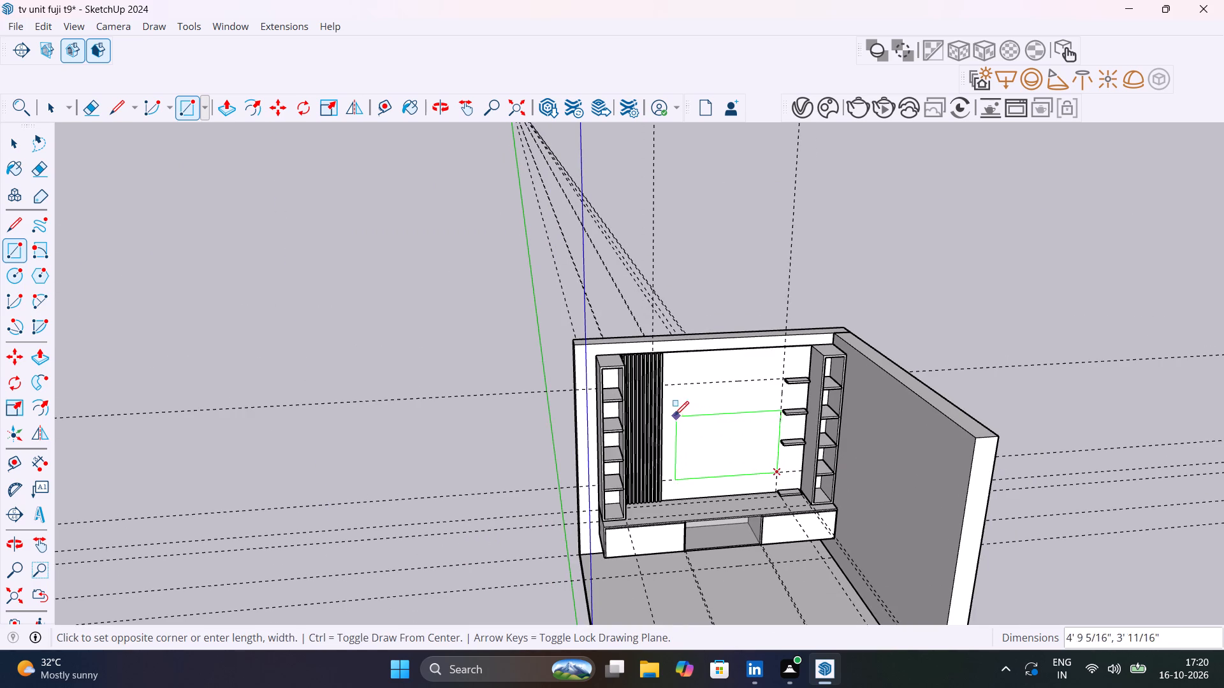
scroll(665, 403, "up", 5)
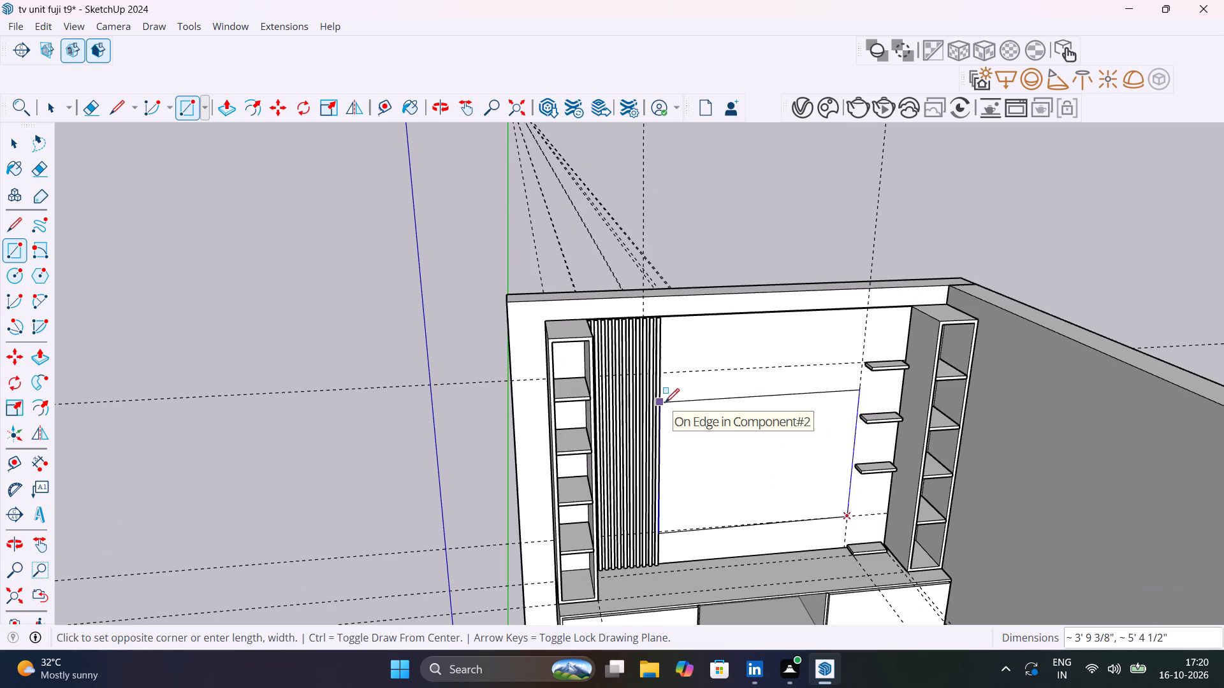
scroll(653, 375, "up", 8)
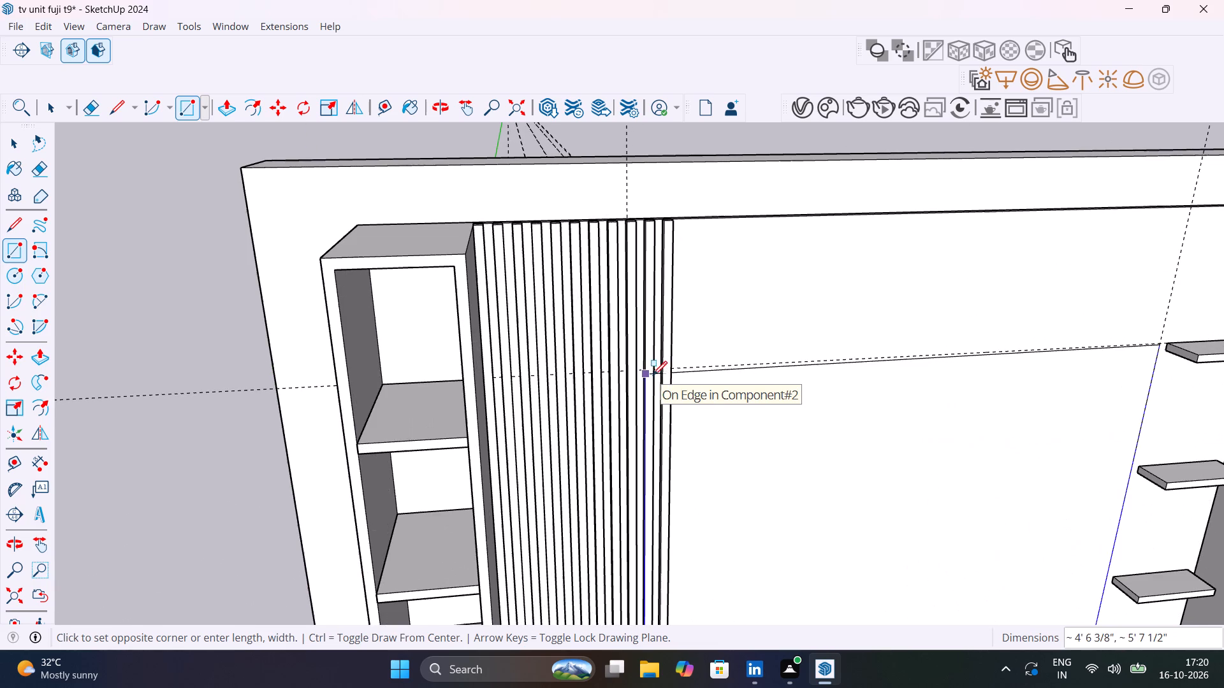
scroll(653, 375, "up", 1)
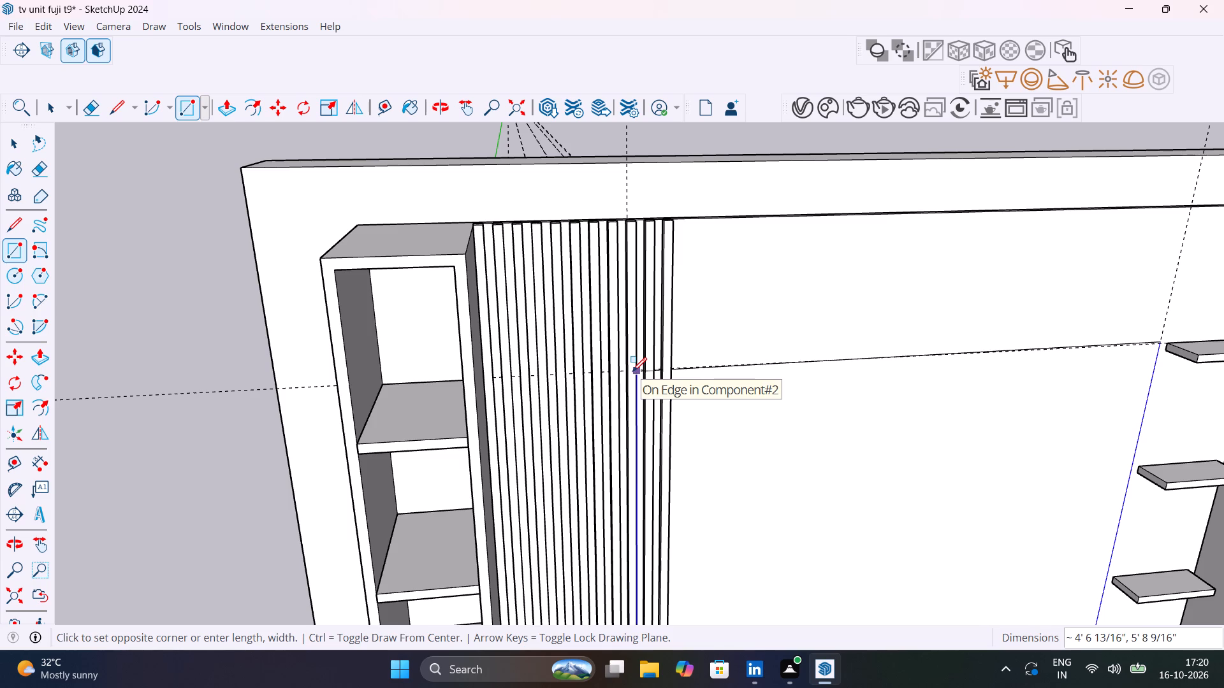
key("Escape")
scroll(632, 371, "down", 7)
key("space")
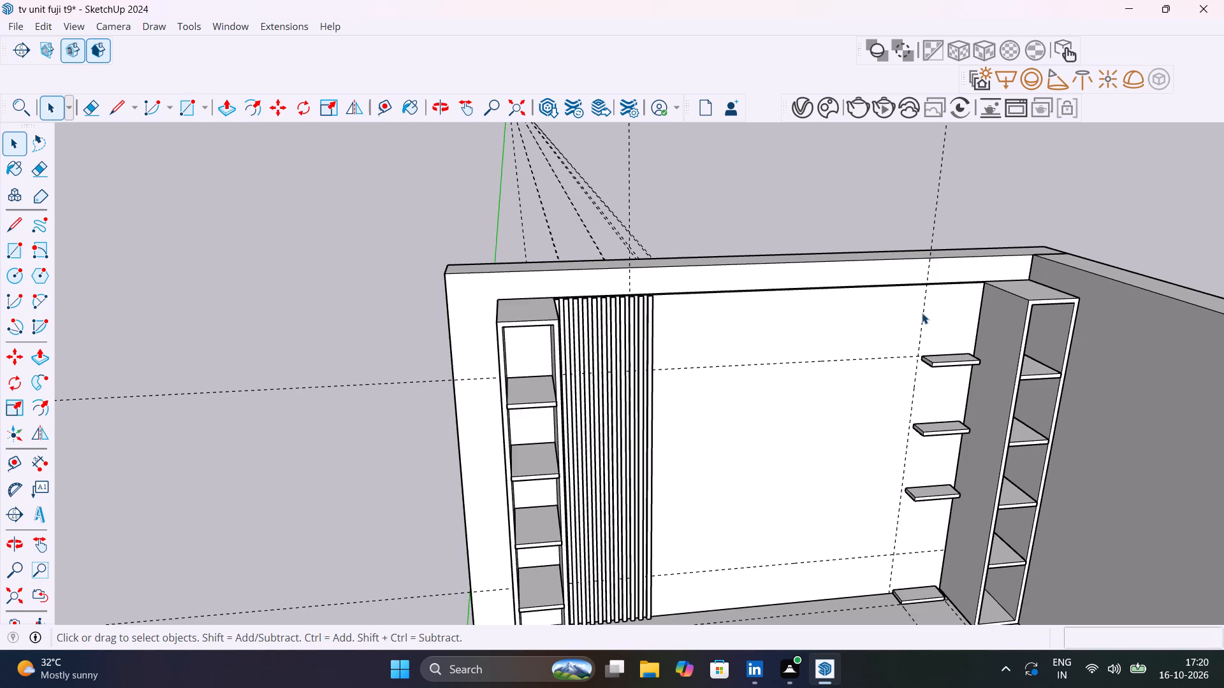
Delete the upper and lower horizontal guides on the back panel and the vertical guides beside the small shelves and over the slats.
left_click(922, 313)
key("Delete")
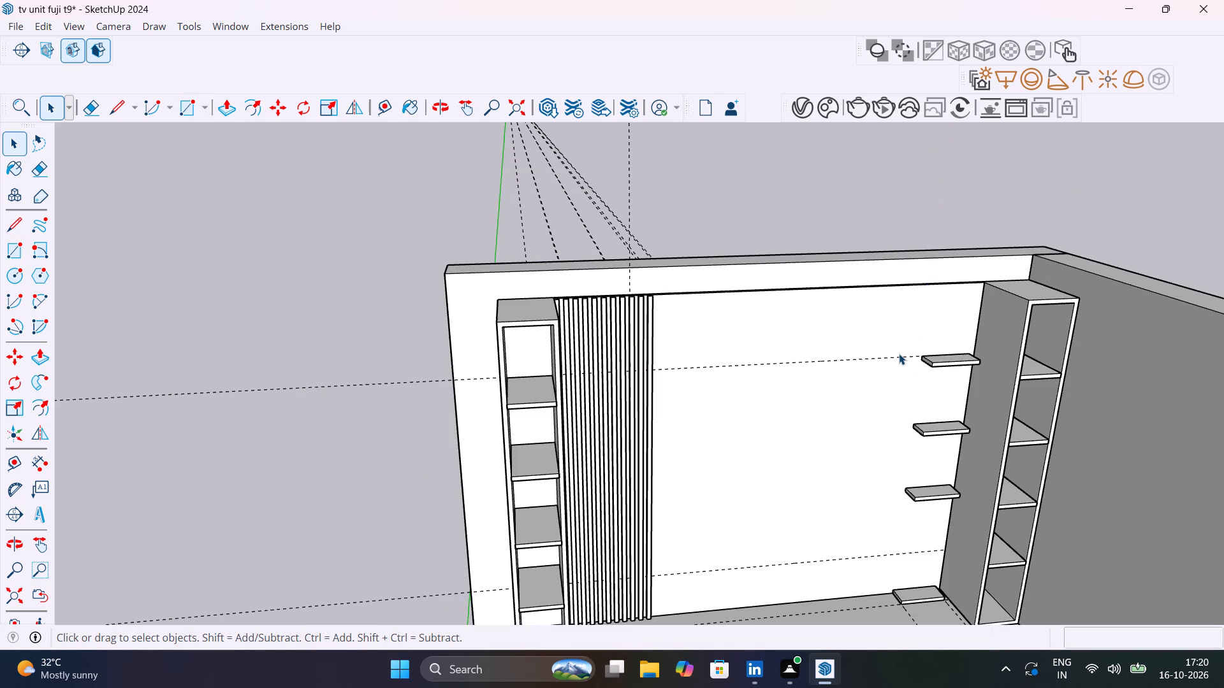
left_click(899, 355)
key("Delete")
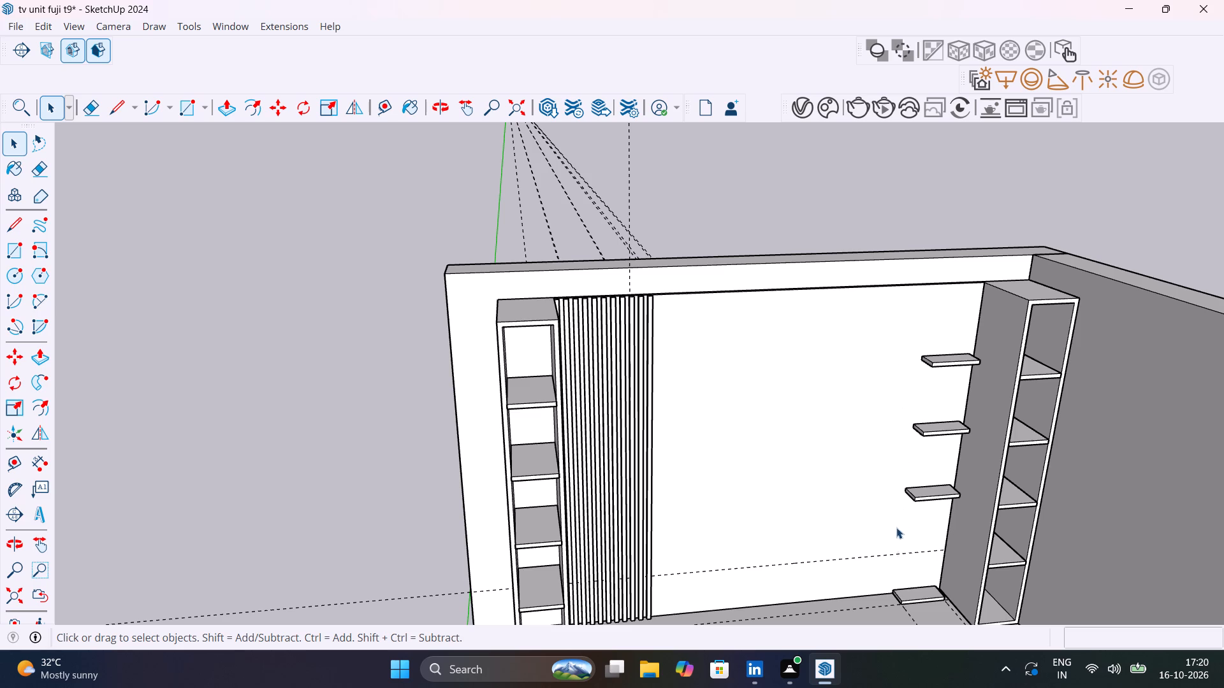
left_click(891, 553)
key("Delete")
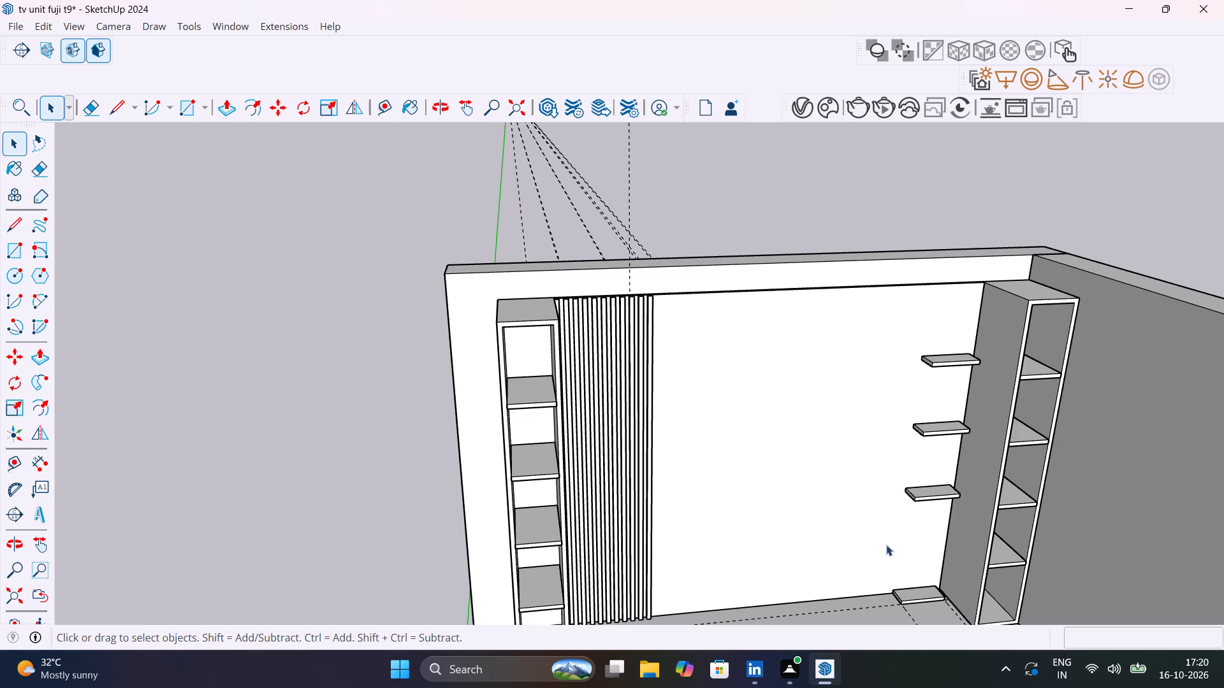
middle_click_drag(785, 420, 739, 385)
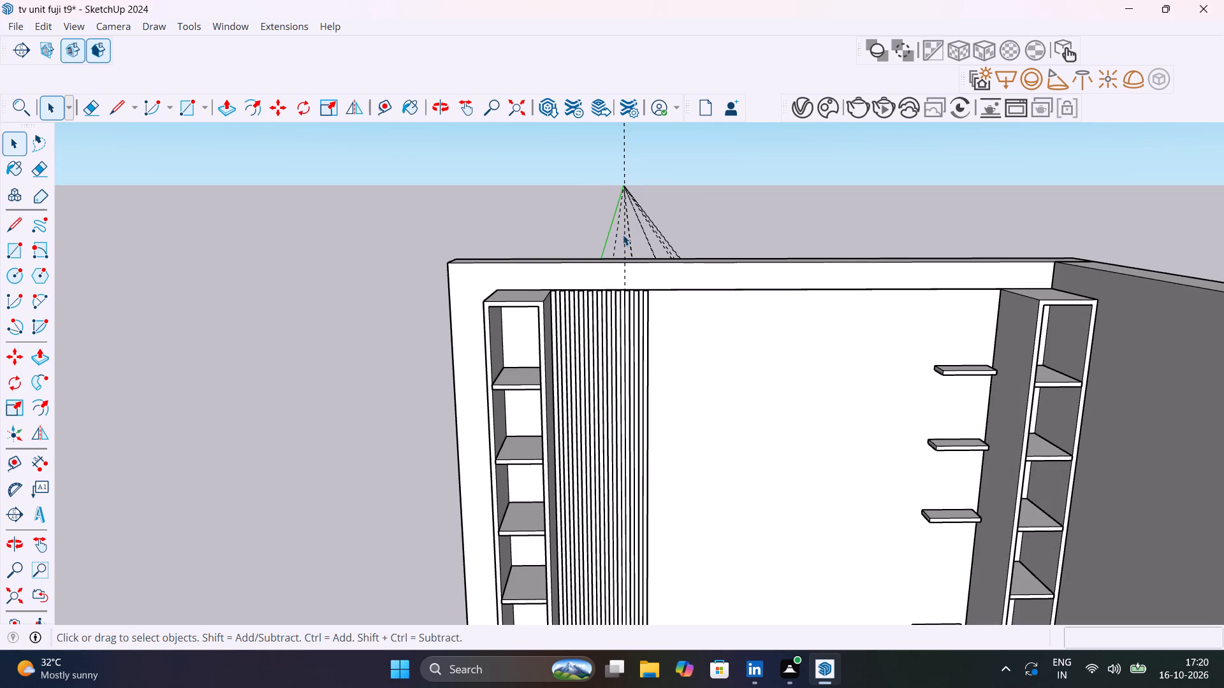
left_click(624, 224)
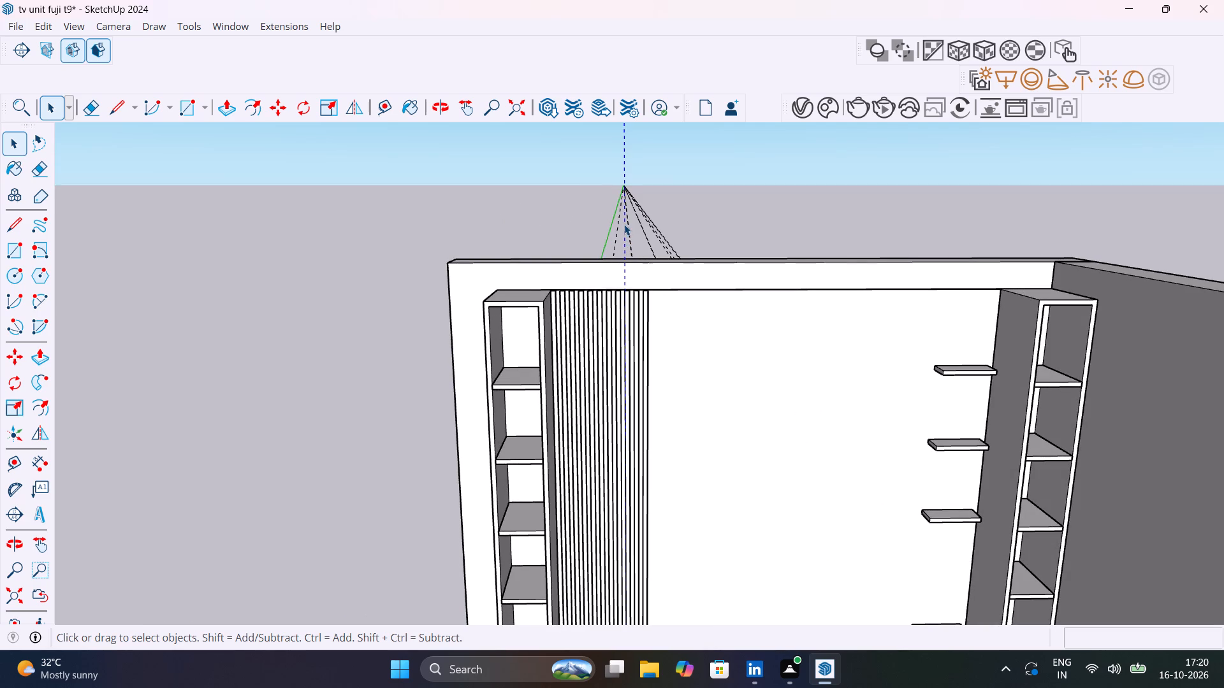
key("Delete")
Delete the lowest small board, resting on the cabinet top beneath the wall shelves.
scroll(662, 292, "down", 11)
middle_click_drag(748, 361, 781, 296)
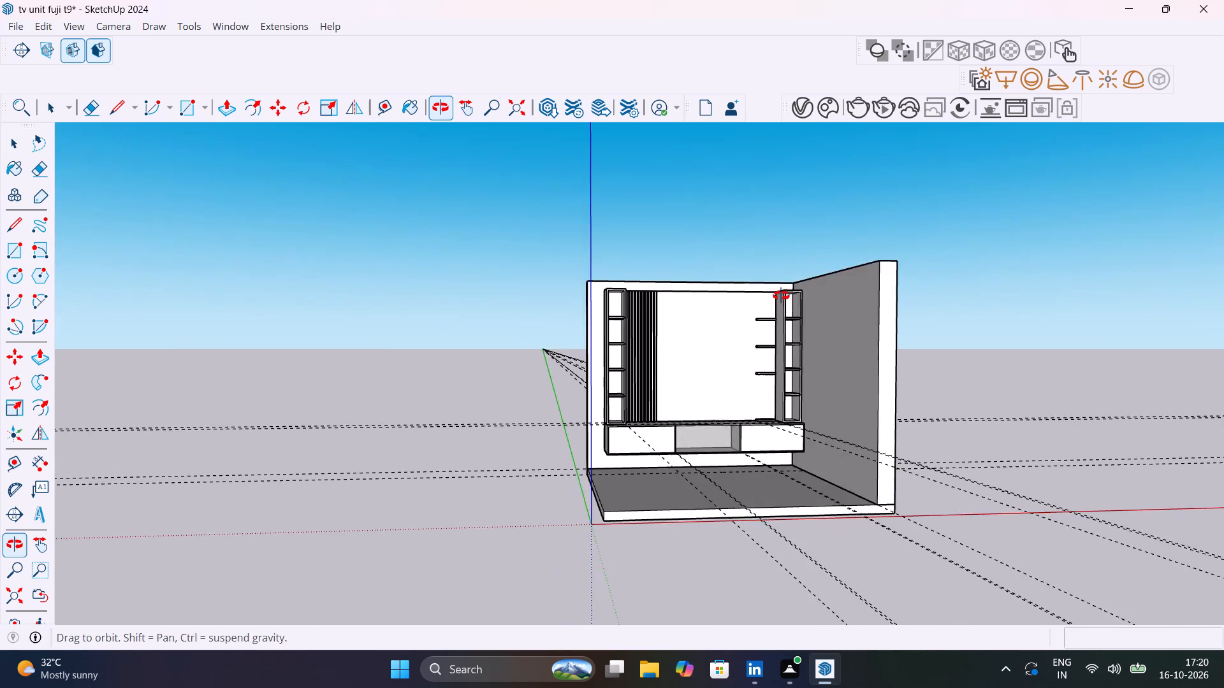
middle_click_drag(781, 296, 705, 313)
scroll(768, 400, "up", 10)
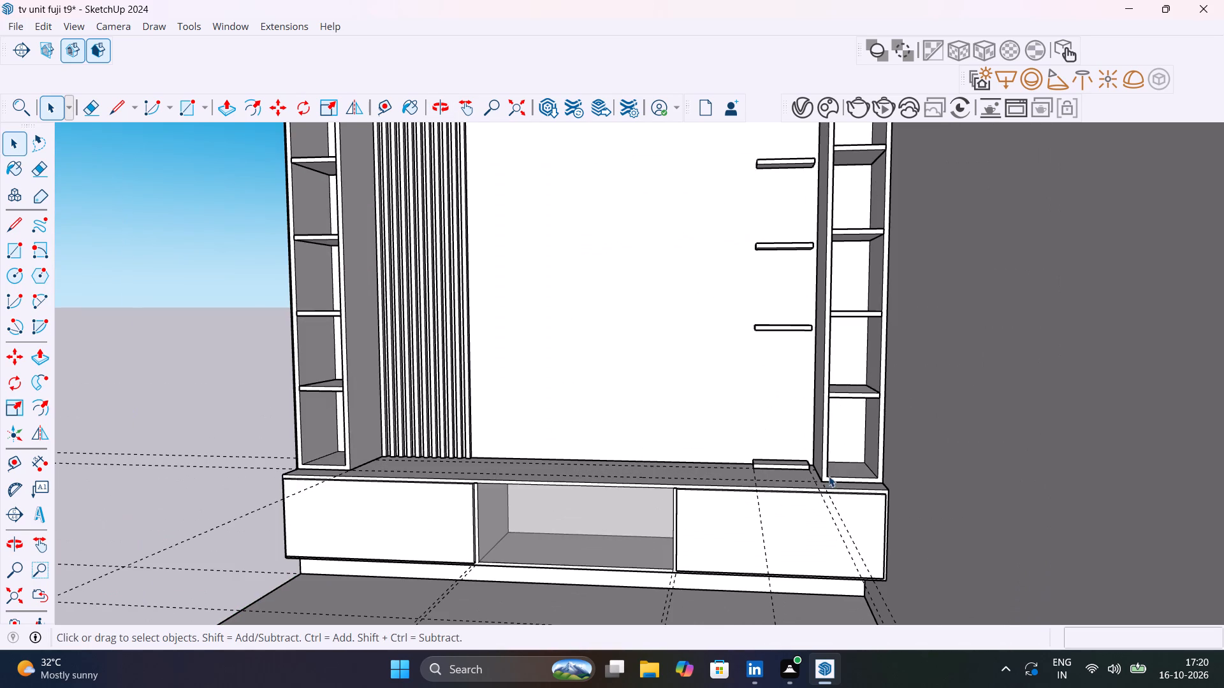
left_click(799, 466)
key("Delete")
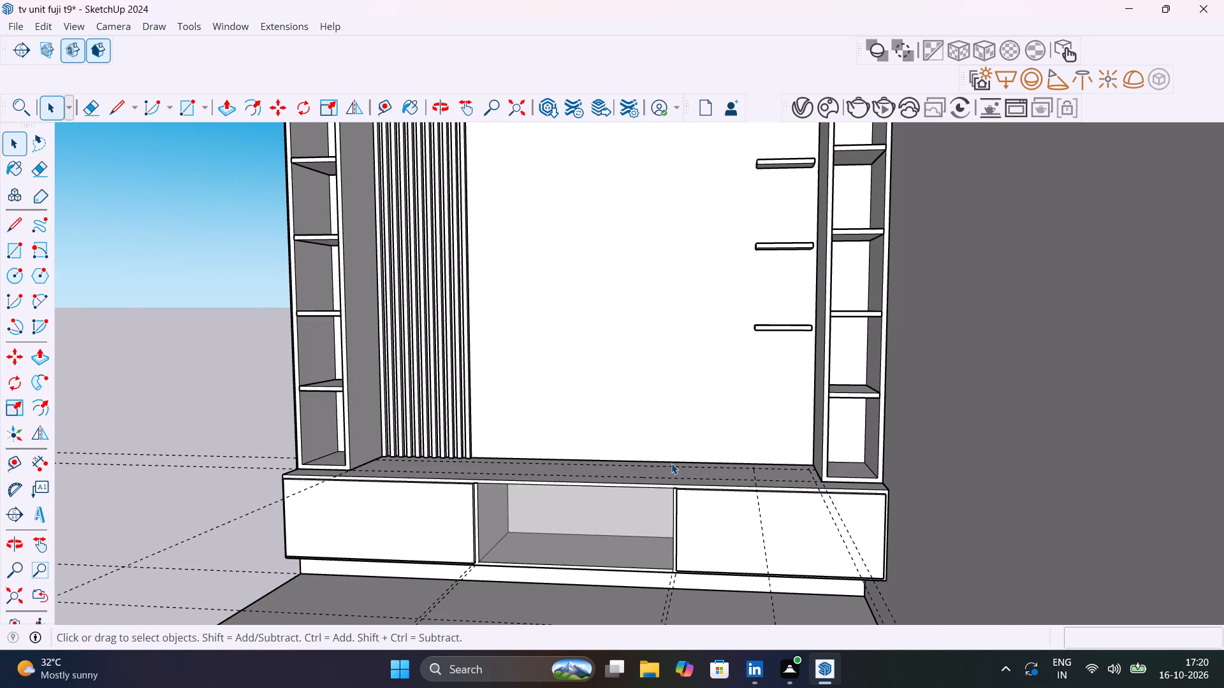
Place a horizontal guide on the back panel 2' above the cabinet top.
scroll(668, 461, "down", 7)
middle_click_drag(676, 461, 724, 522)
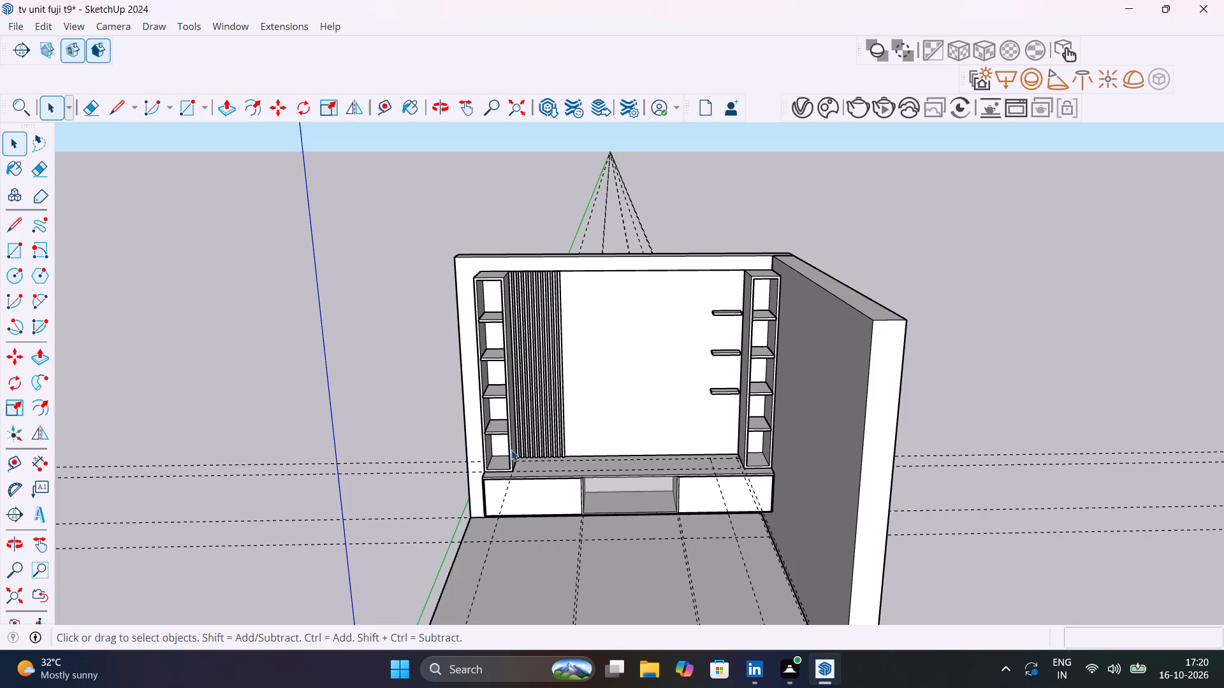
scroll(636, 438, "up", 7)
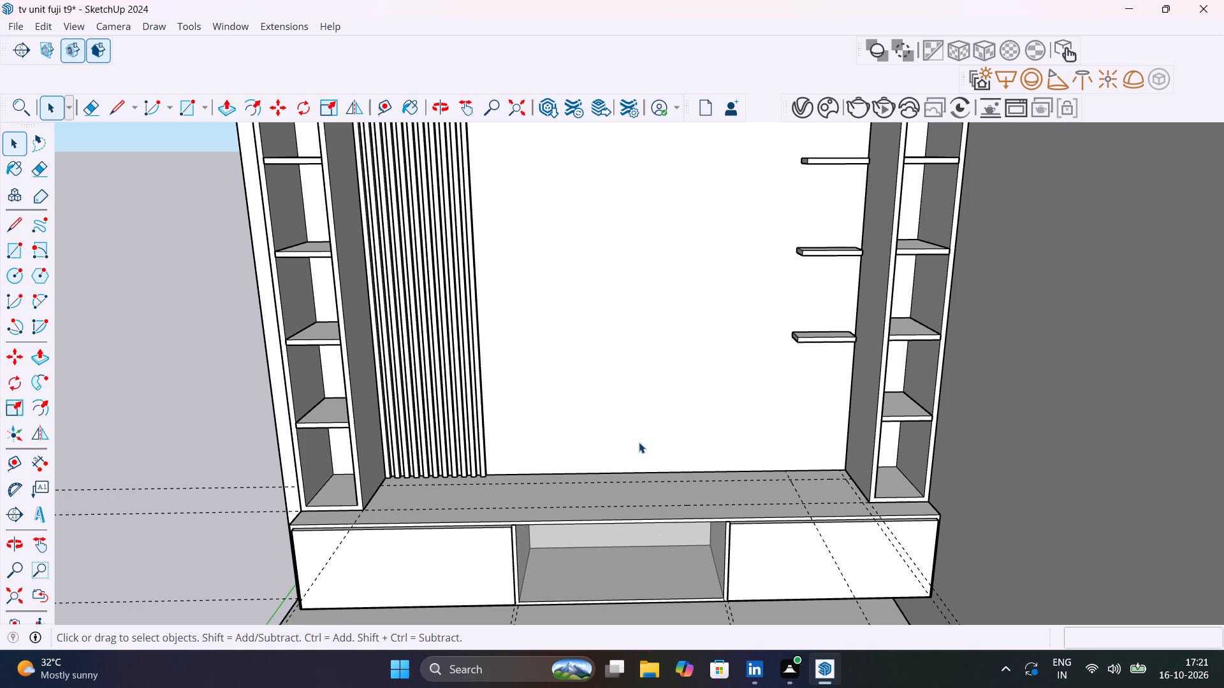
key("t")
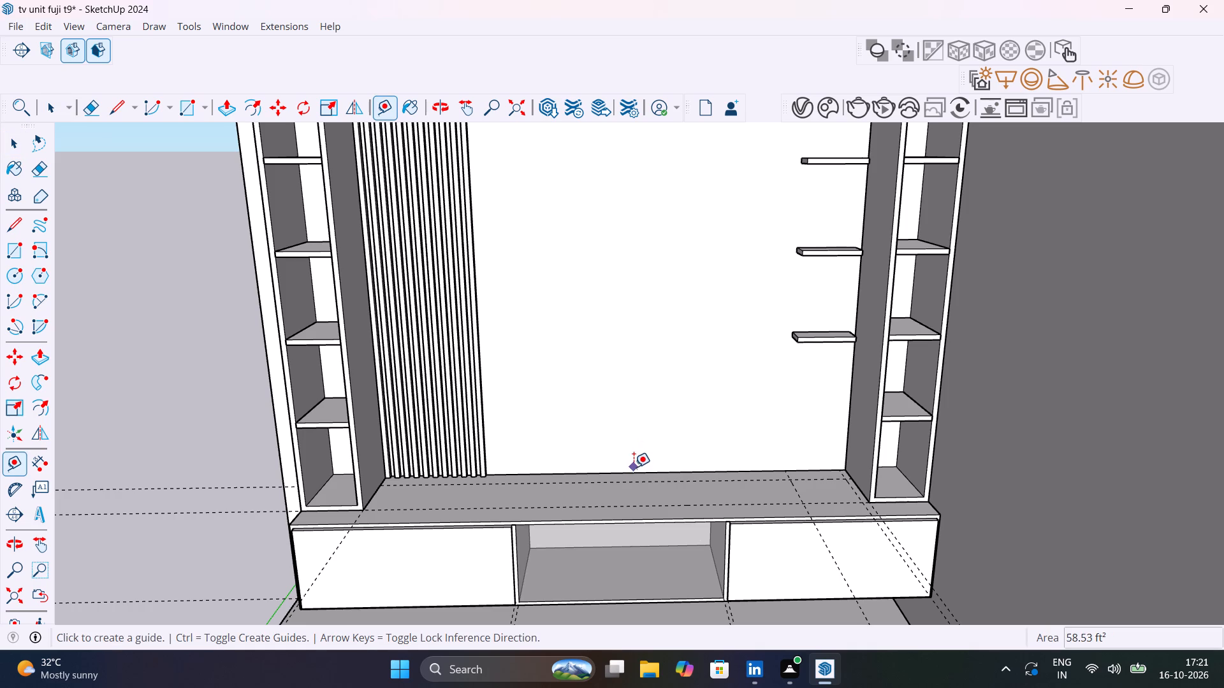
left_click(636, 469)
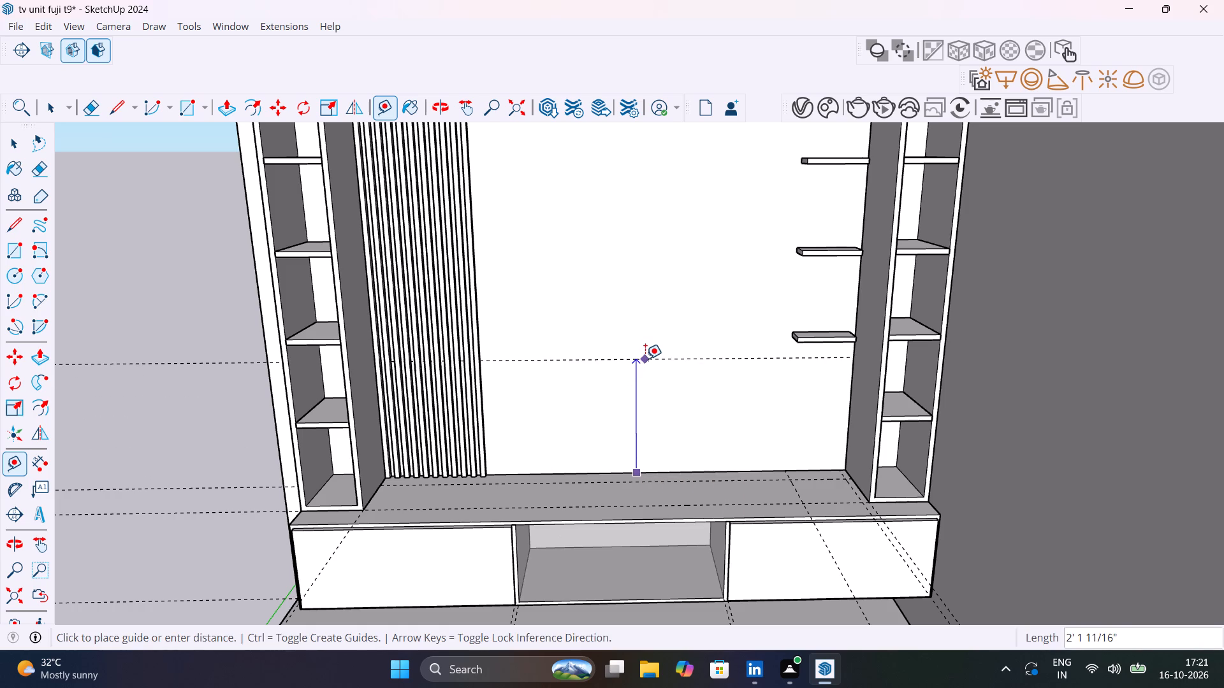
type("2'")
key("Return")
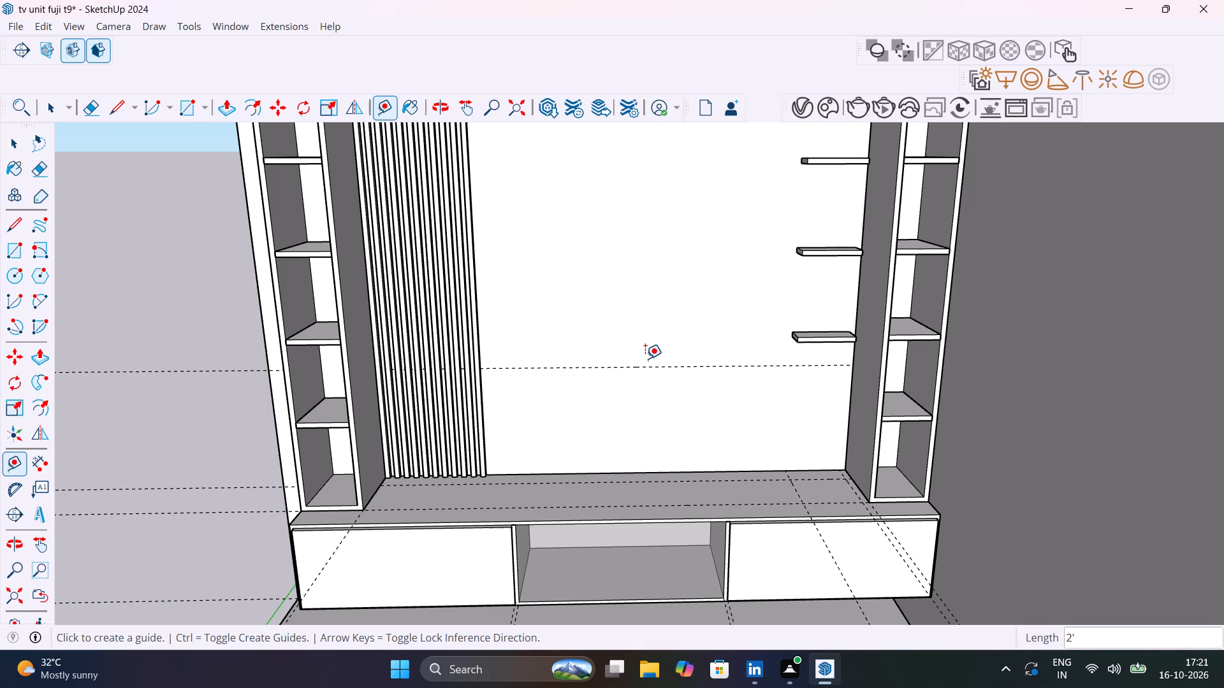
Place a second horizontal guide on the back panel, level with the upper edge of the topmost small wall shelf.
left_click(650, 364)
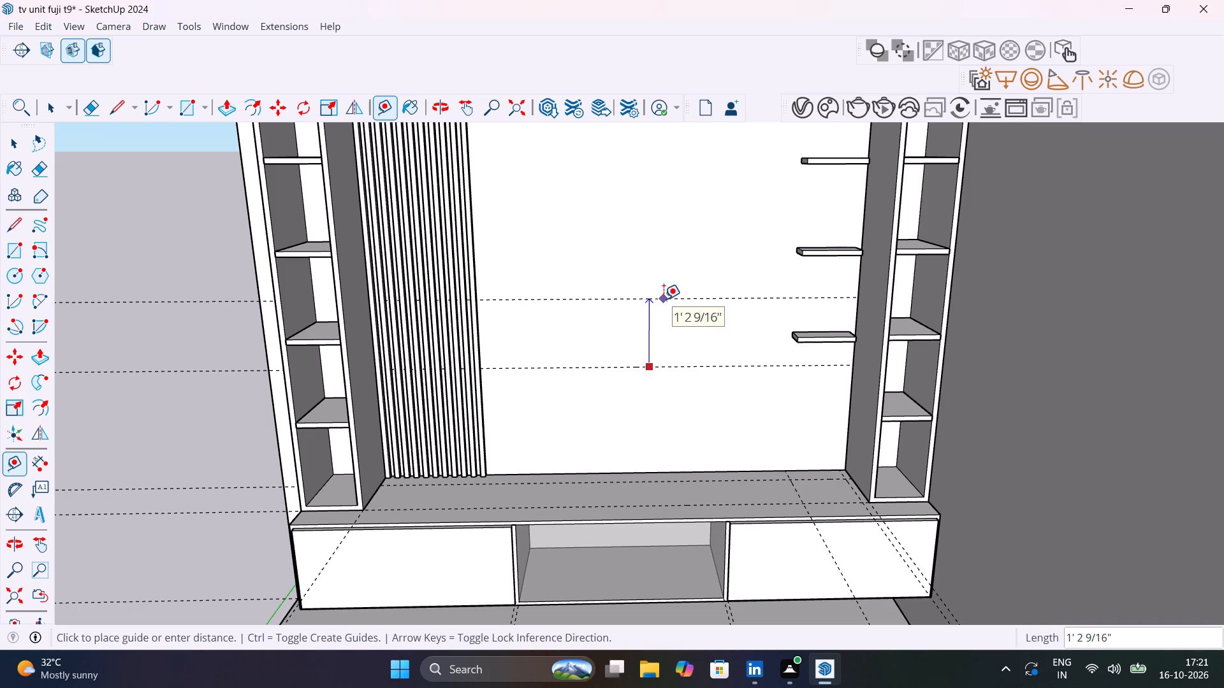
scroll(664, 299, "down", 2)
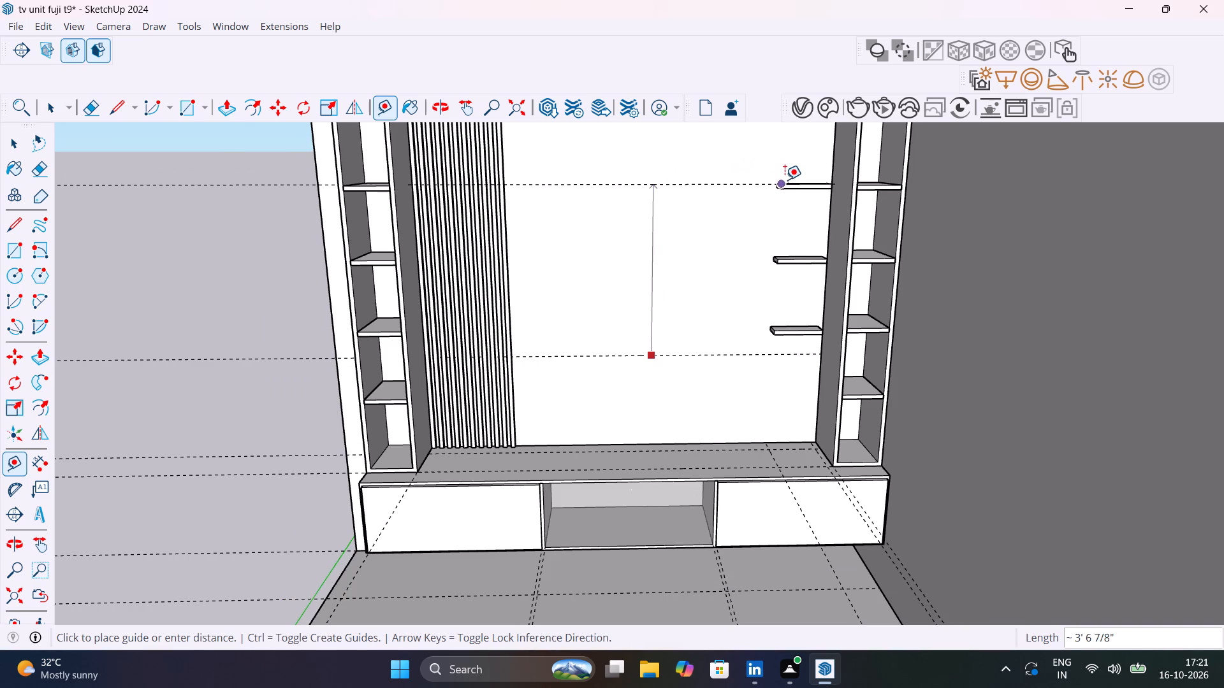
scroll(784, 180, "up", 18)
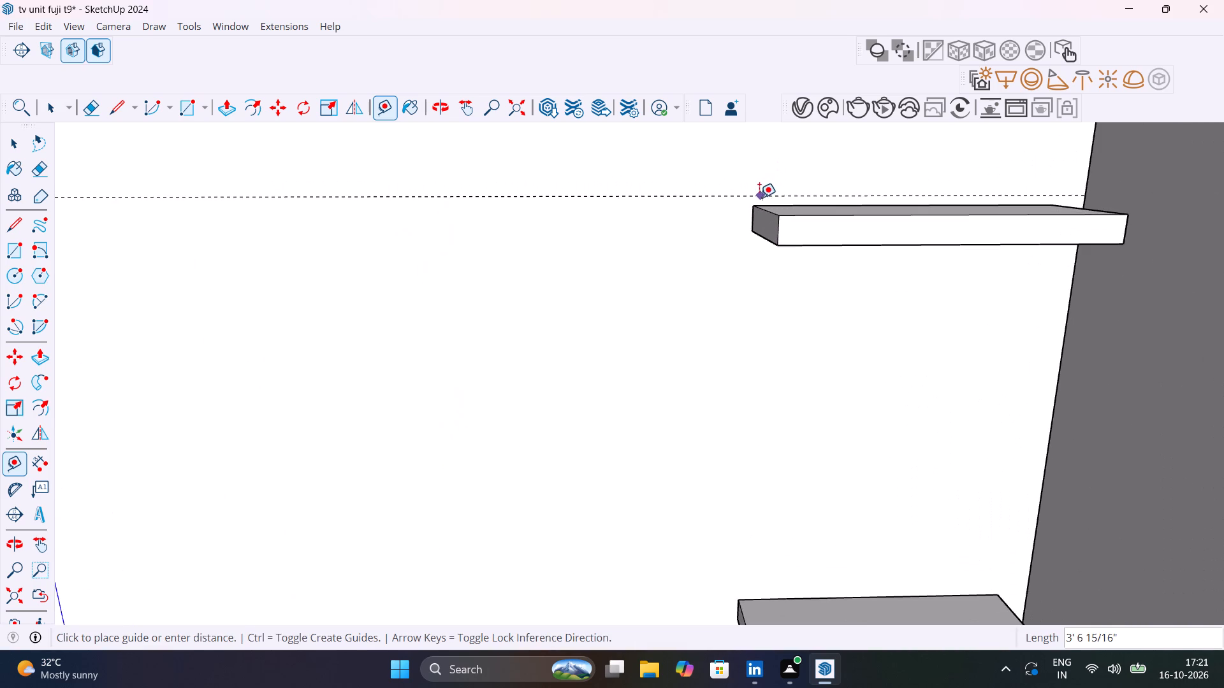
left_click(754, 205)
Place a vertical guide about 1' 4 1/16" from the tall unit beside the small shelves, just clear of their free ends.
scroll(727, 250, "down", 13)
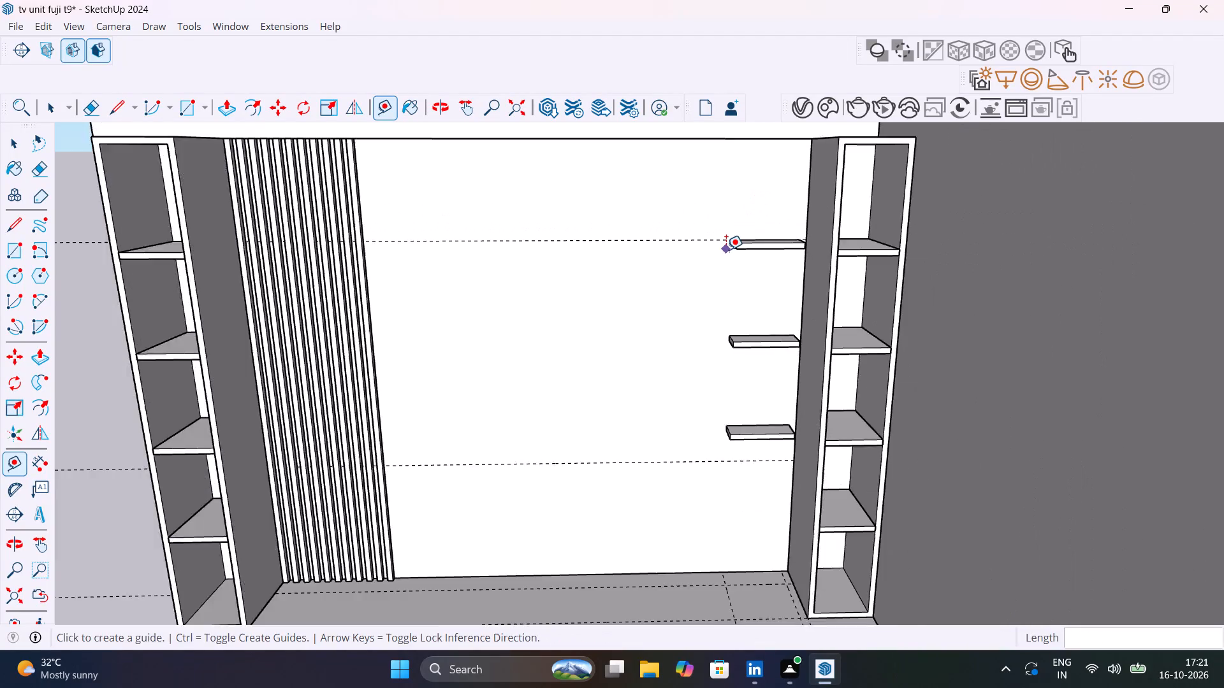
scroll(726, 250, "down", 5)
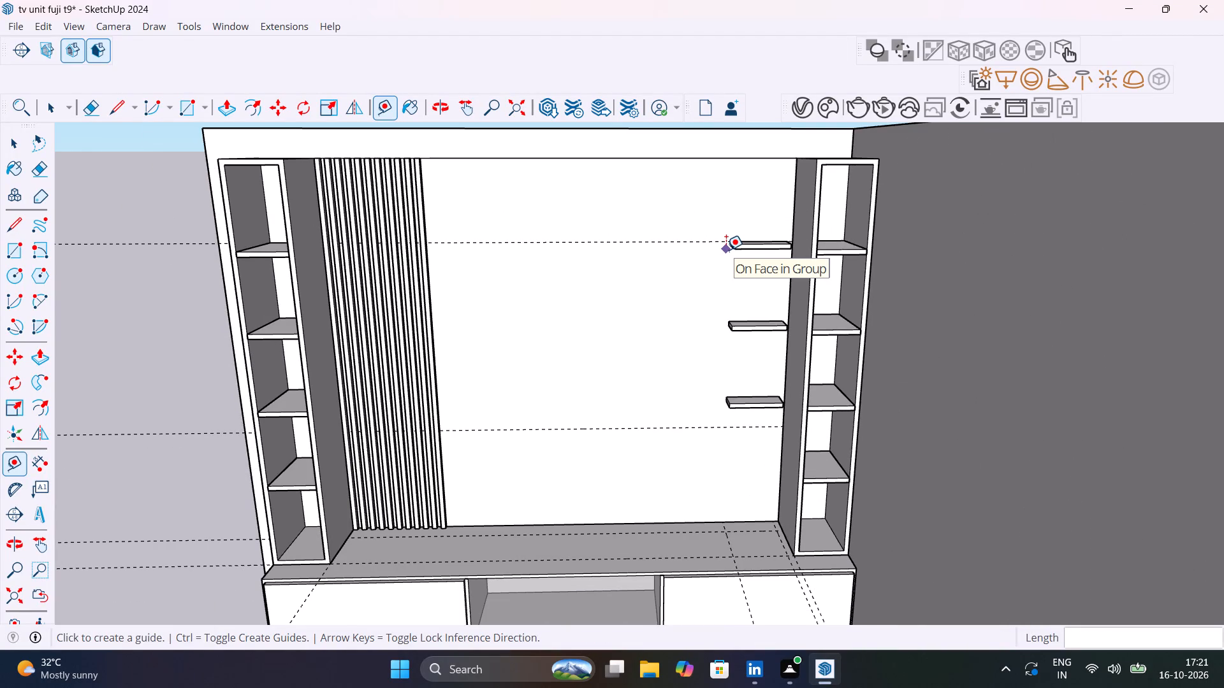
left_click(786, 285)
scroll(715, 251, "up", 1)
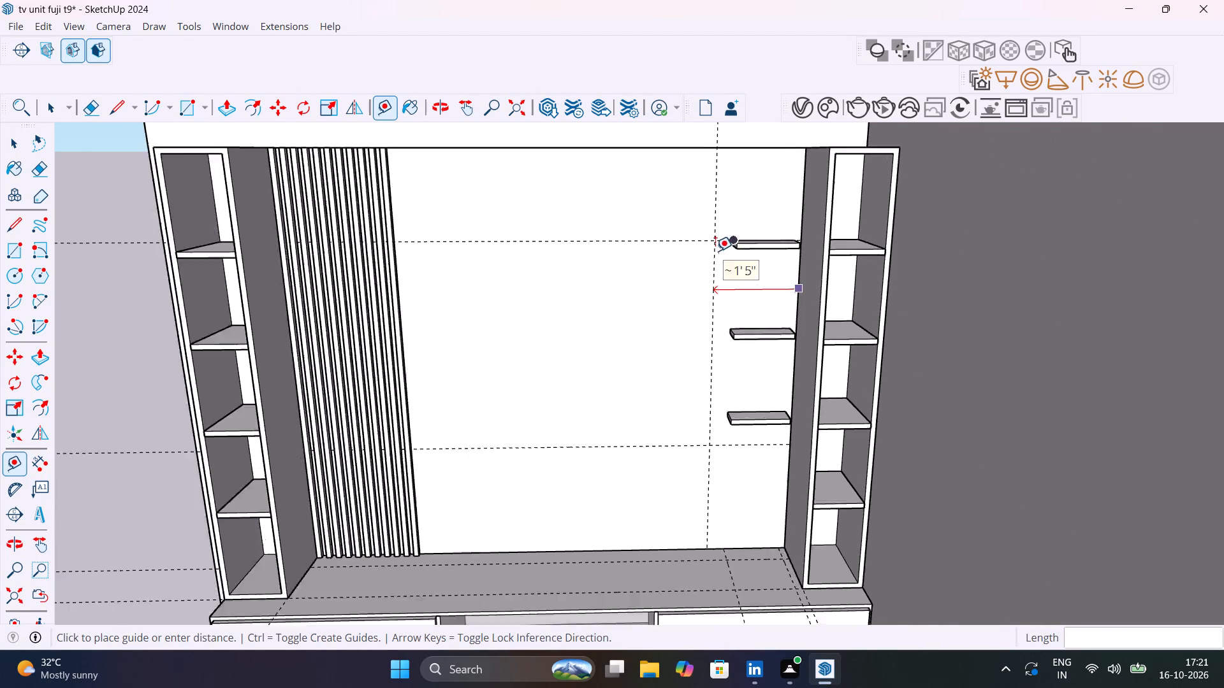
scroll(715, 251, "up", 6)
left_click(724, 233)
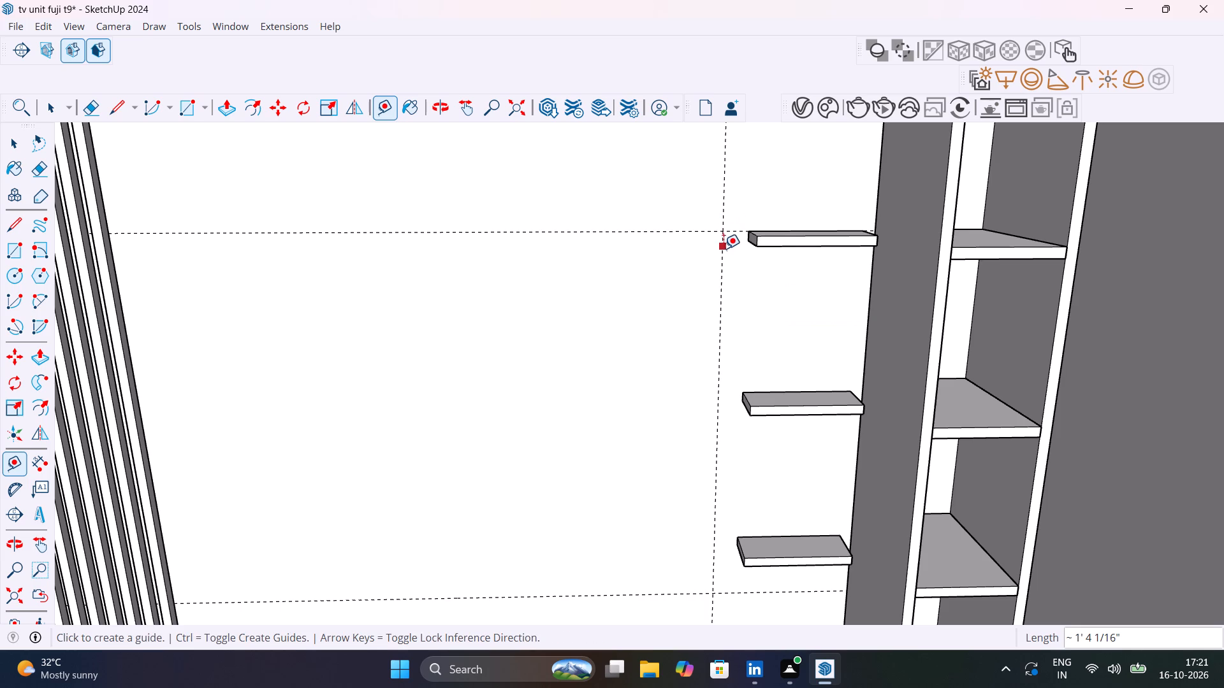
Place a vertical guide over the slatted panel, about 5' 6 15/16" from the vertical guide beside the small shelves.
left_click(724, 252)
scroll(706, 255, "down", 11)
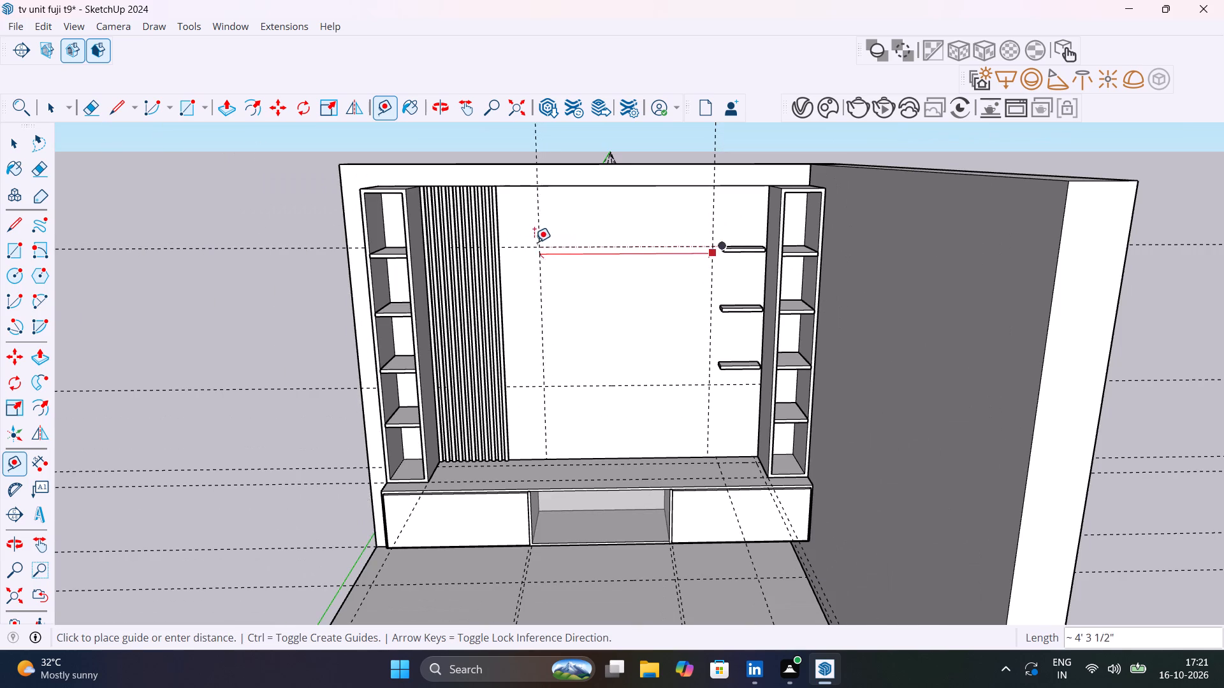
scroll(483, 240, "up", 16)
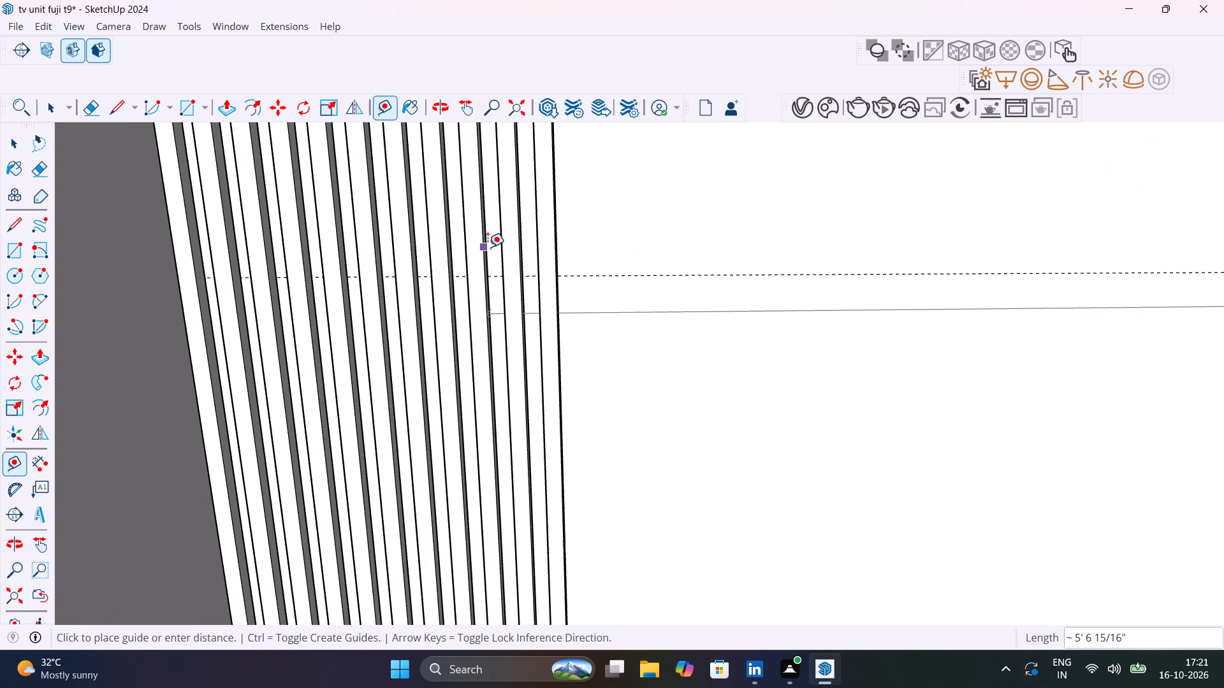
left_click(484, 317)
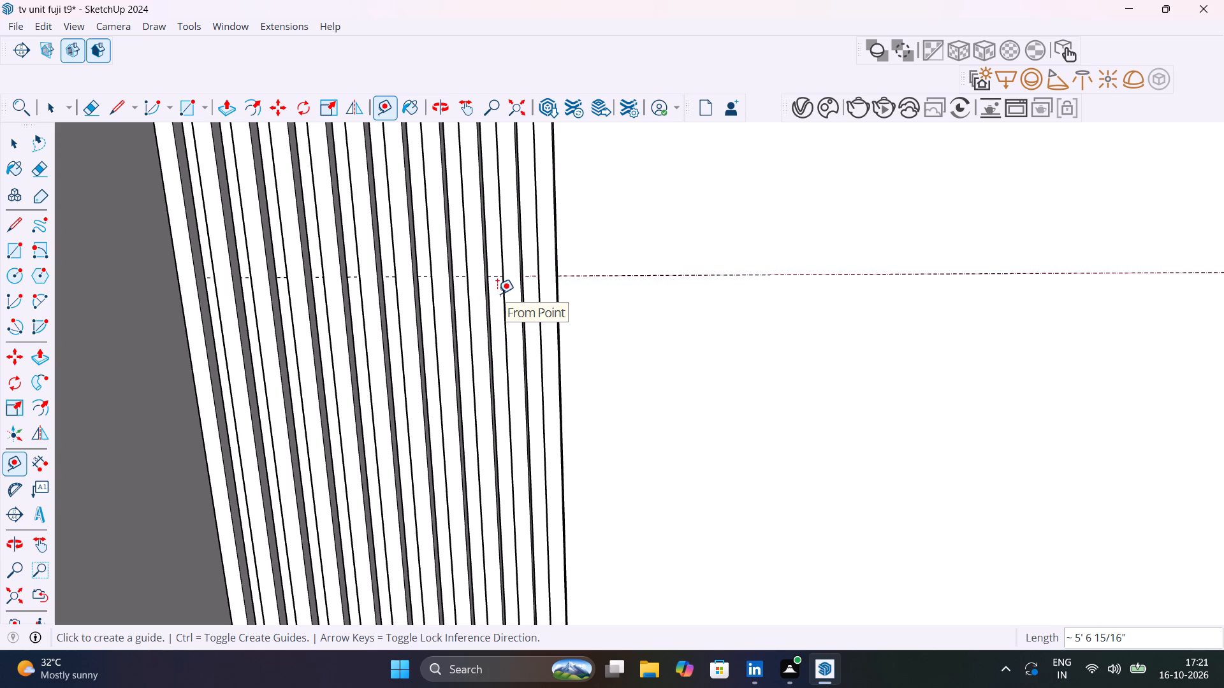
Draw a rectangle about 5' 6 15/16" by 3' 6 9/16" on the back panel between the four guides, overlapping the slats.
key("r")
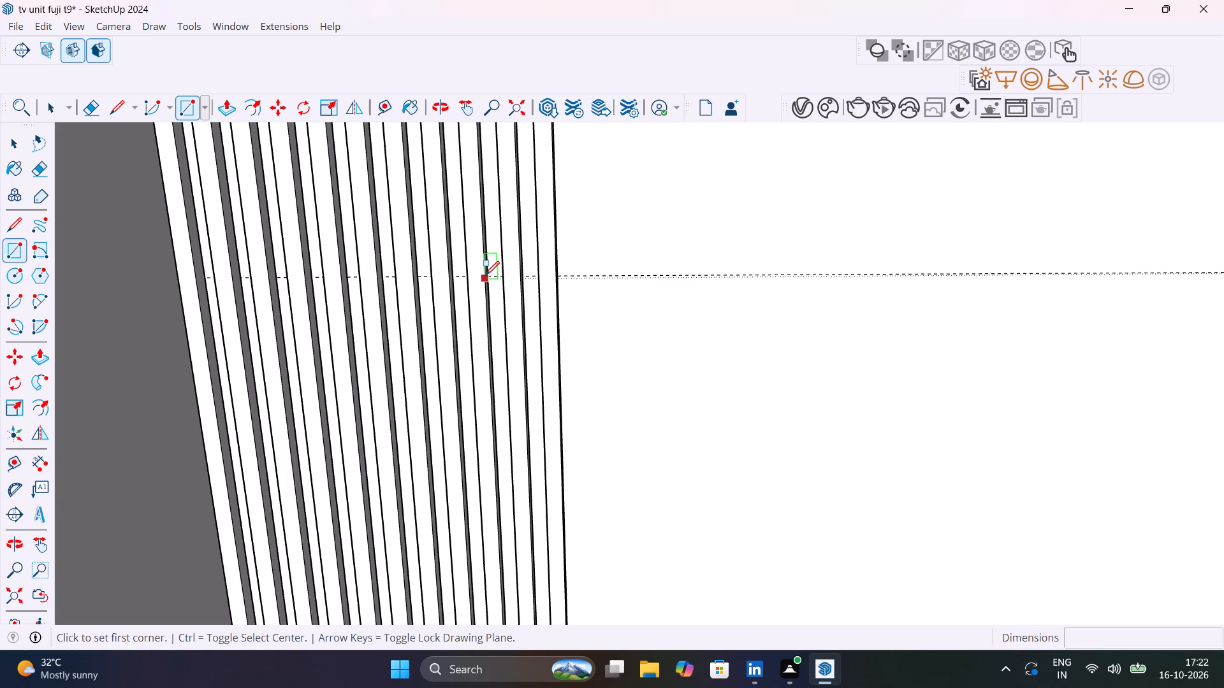
scroll(488, 273, "up", 16)
middle_click_drag(494, 287, 620, 210)
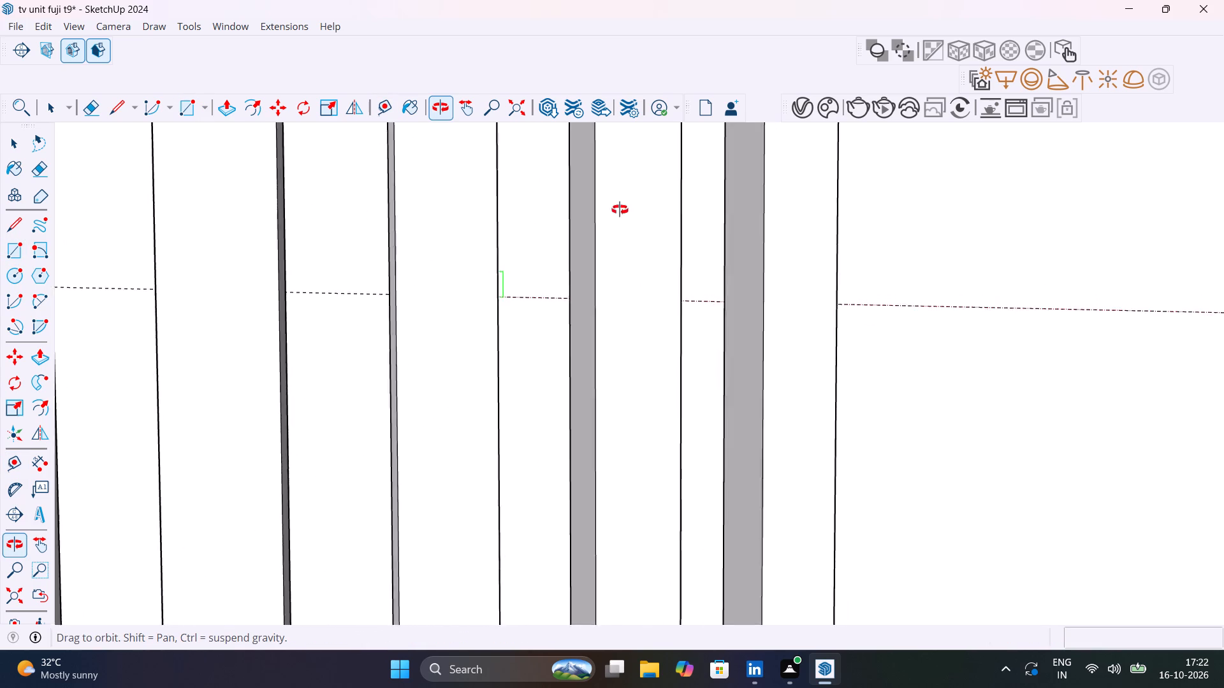
middle_click_drag(620, 210, 871, 286)
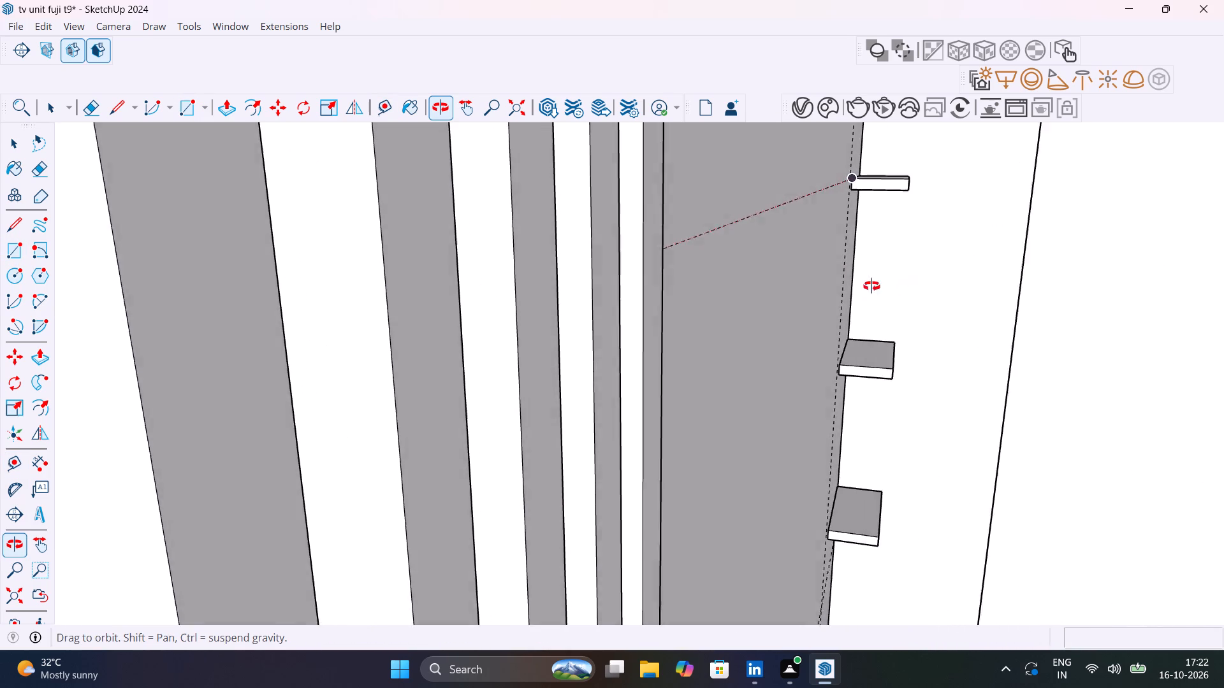
middle_click_drag(871, 286, 634, 281)
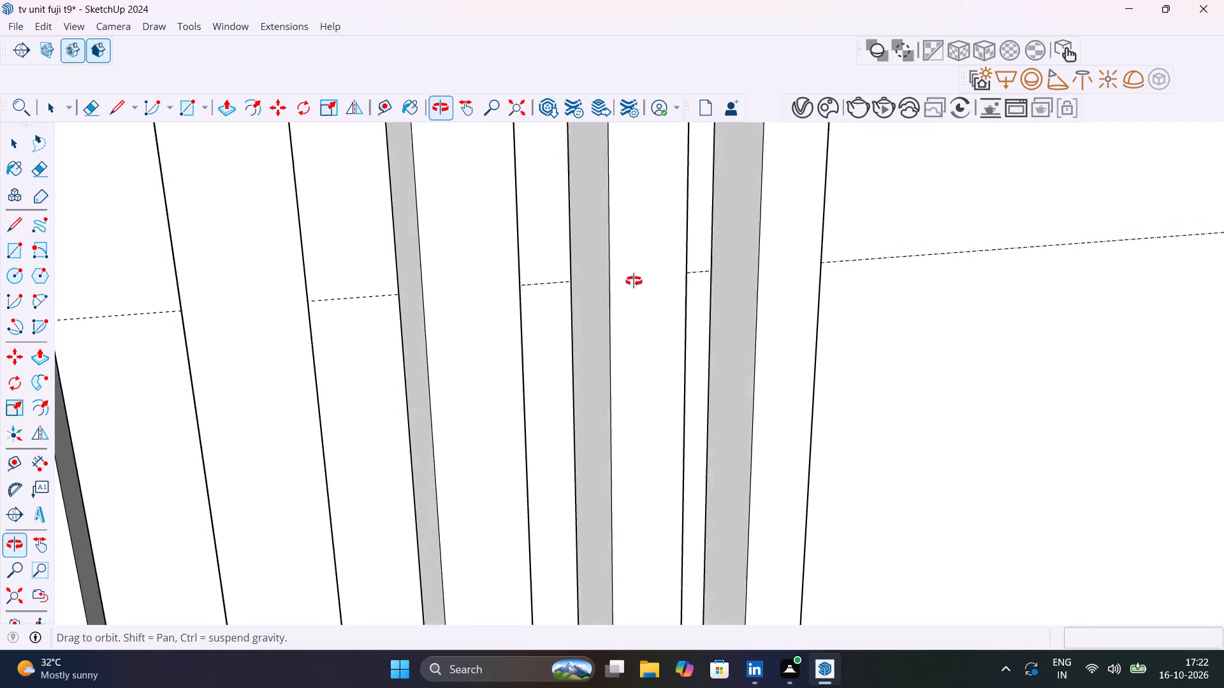
middle_click_drag(634, 281, 541, 141)
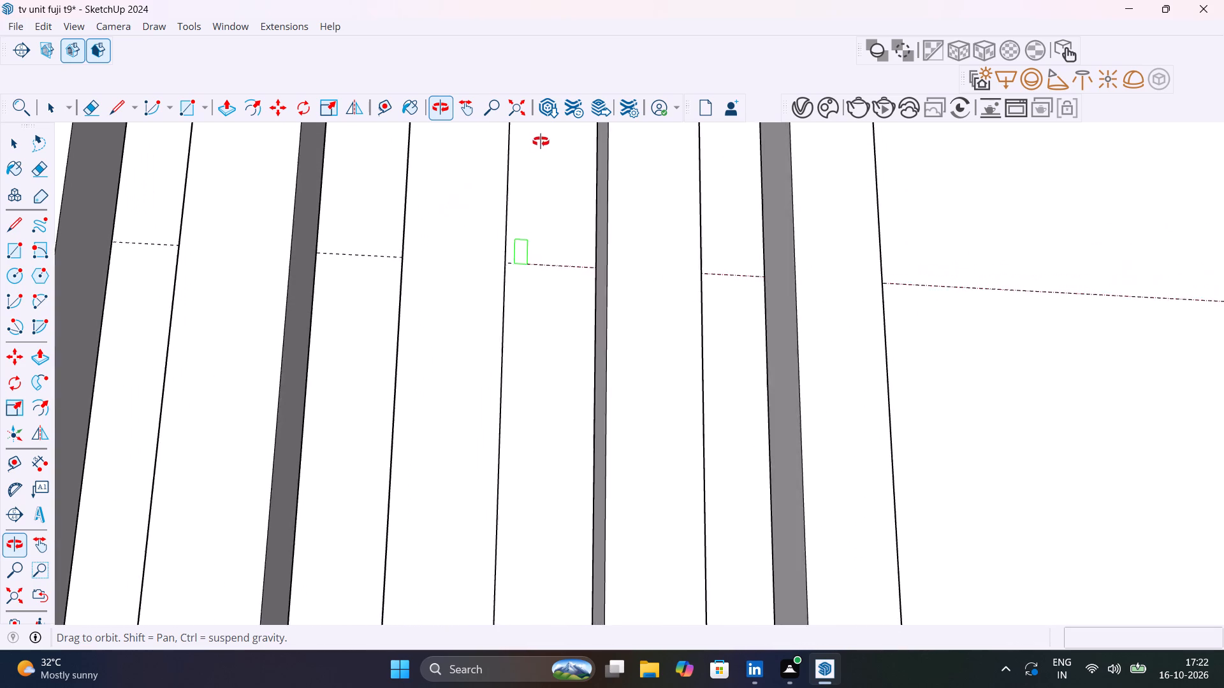
middle_click_drag(541, 141, 470, 244)
left_click(511, 262)
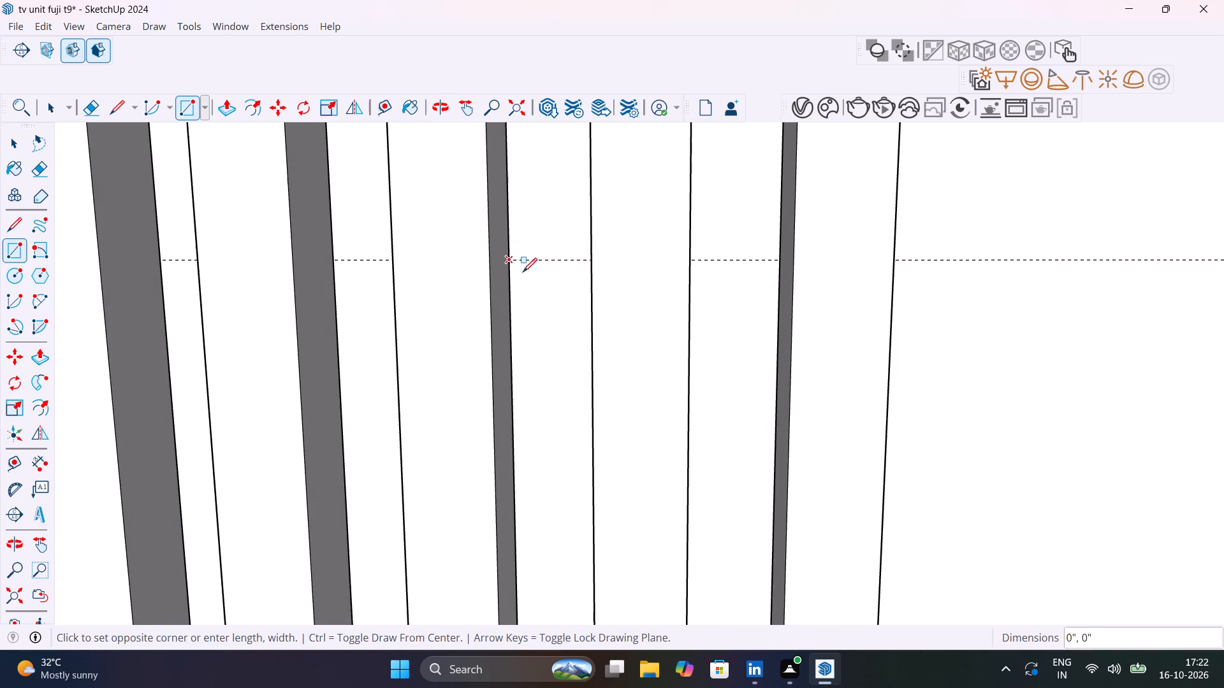
scroll(524, 273, "down", 20)
scroll(524, 273, "down", 16)
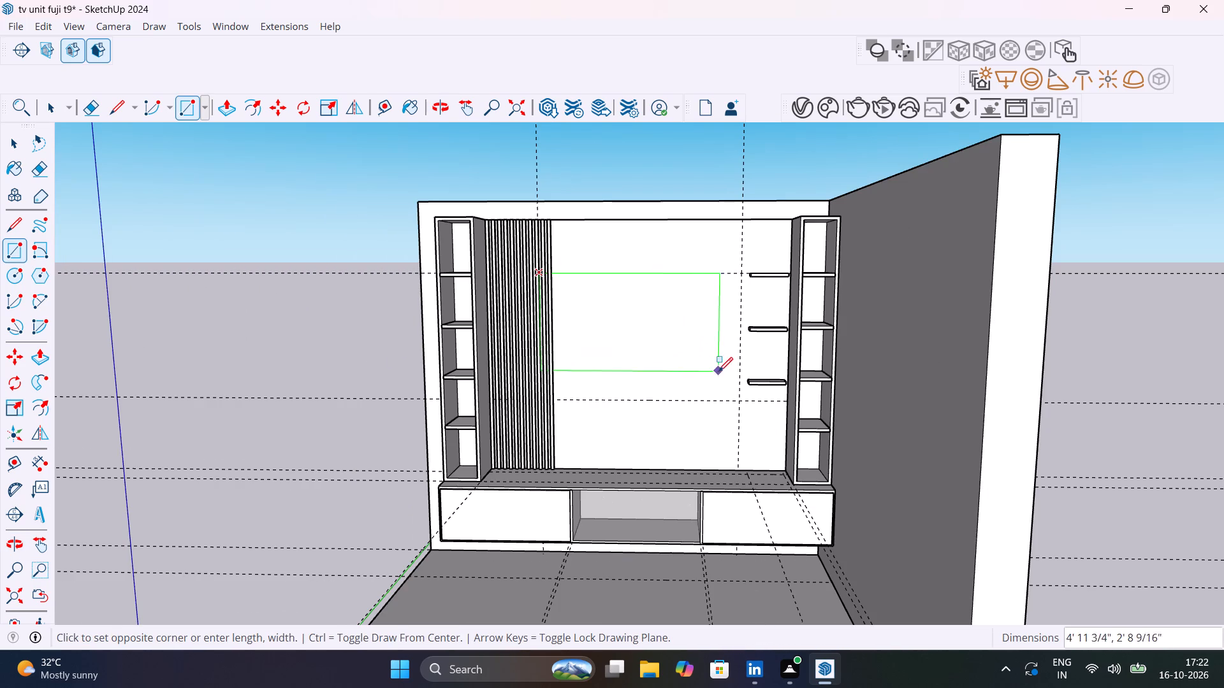
left_click(739, 401)
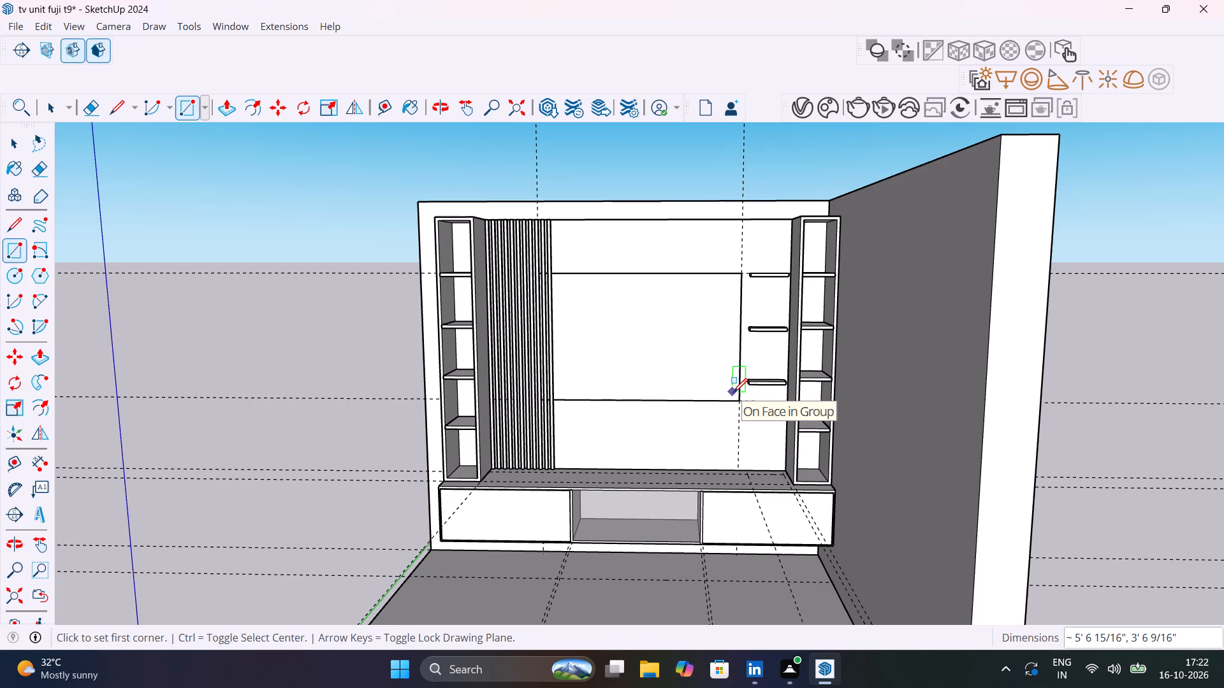
Extrude the central rectangle 2" forward from the back panel with Push/Pull.
key("p")
left_click(716, 352)
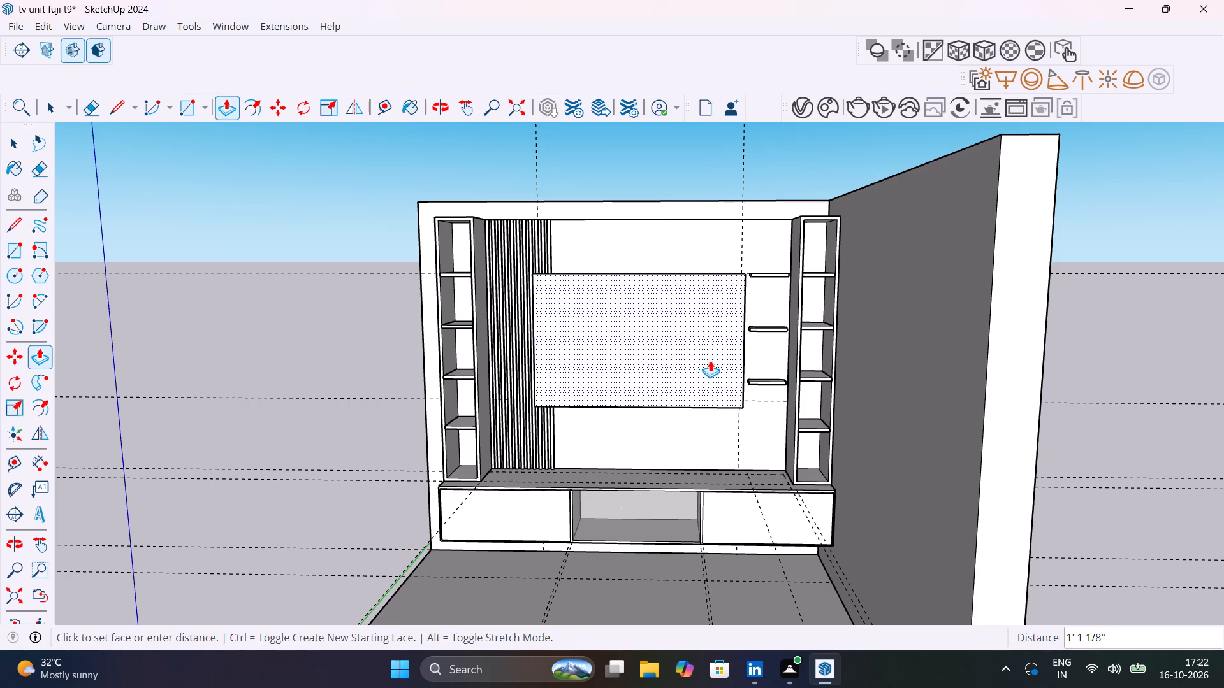
middle_click_drag(720, 356, 766, 536)
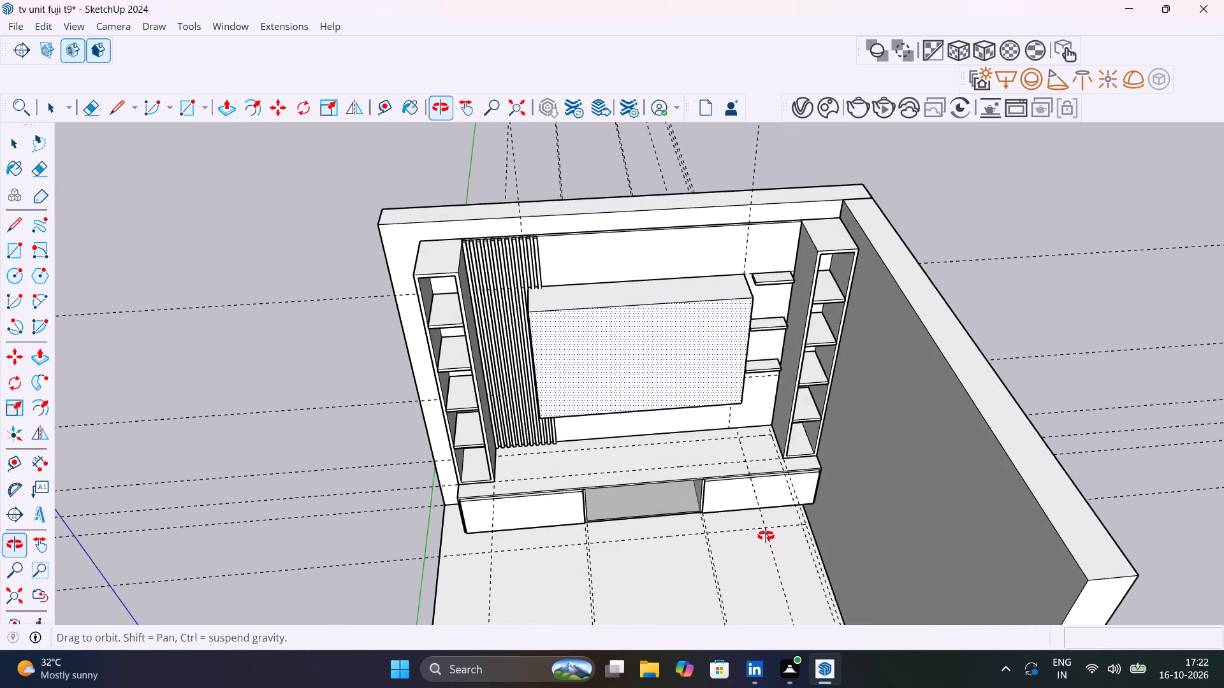
middle_click_drag(766, 536, 764, 535)
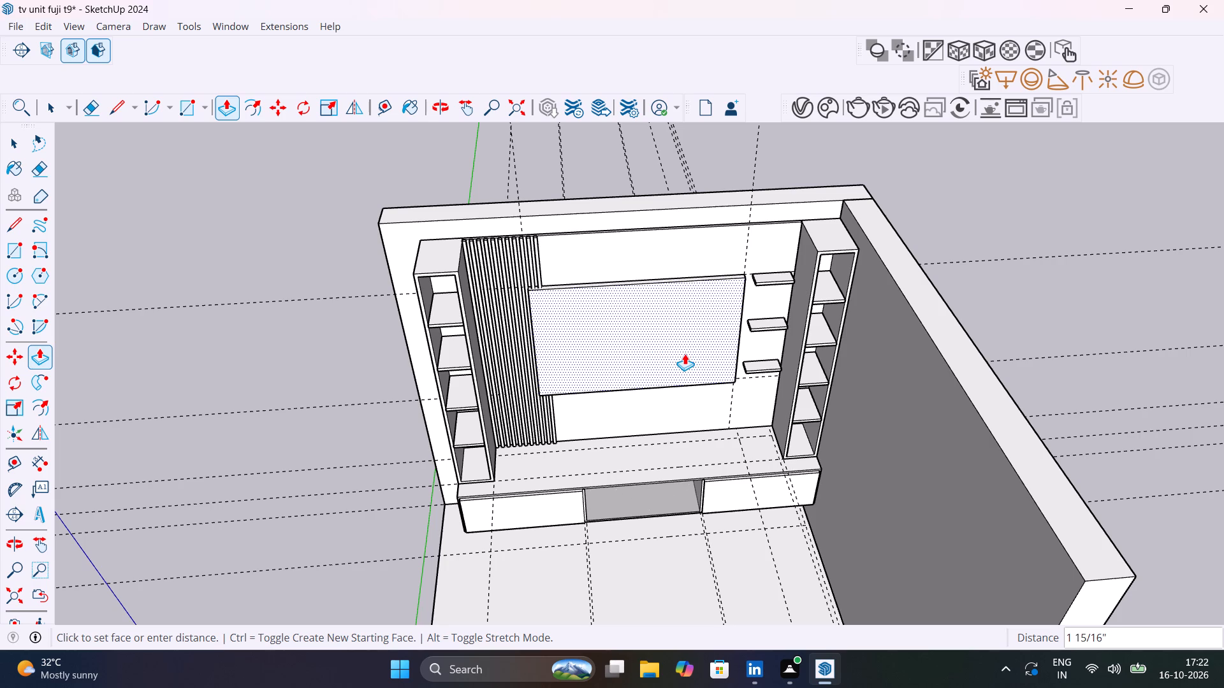
type("2\"")
key("Return")
key("space")
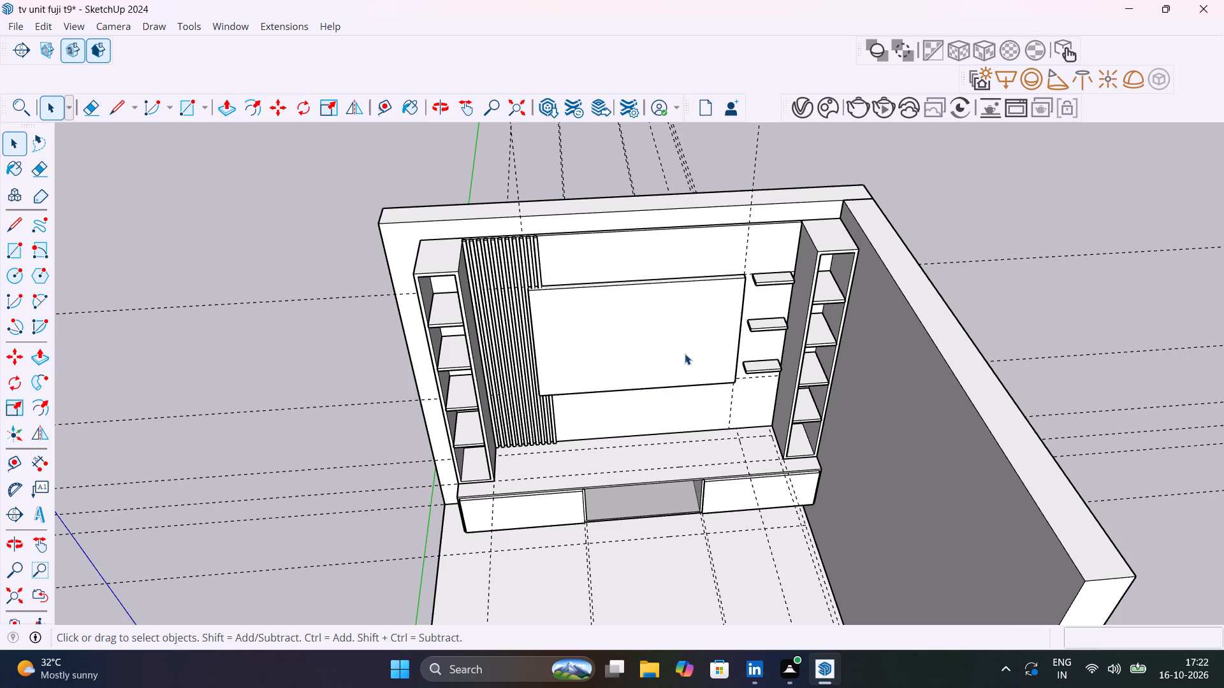
Make the whole extruded central panel a group.
triple_click(685, 354)
right_click(685, 354)
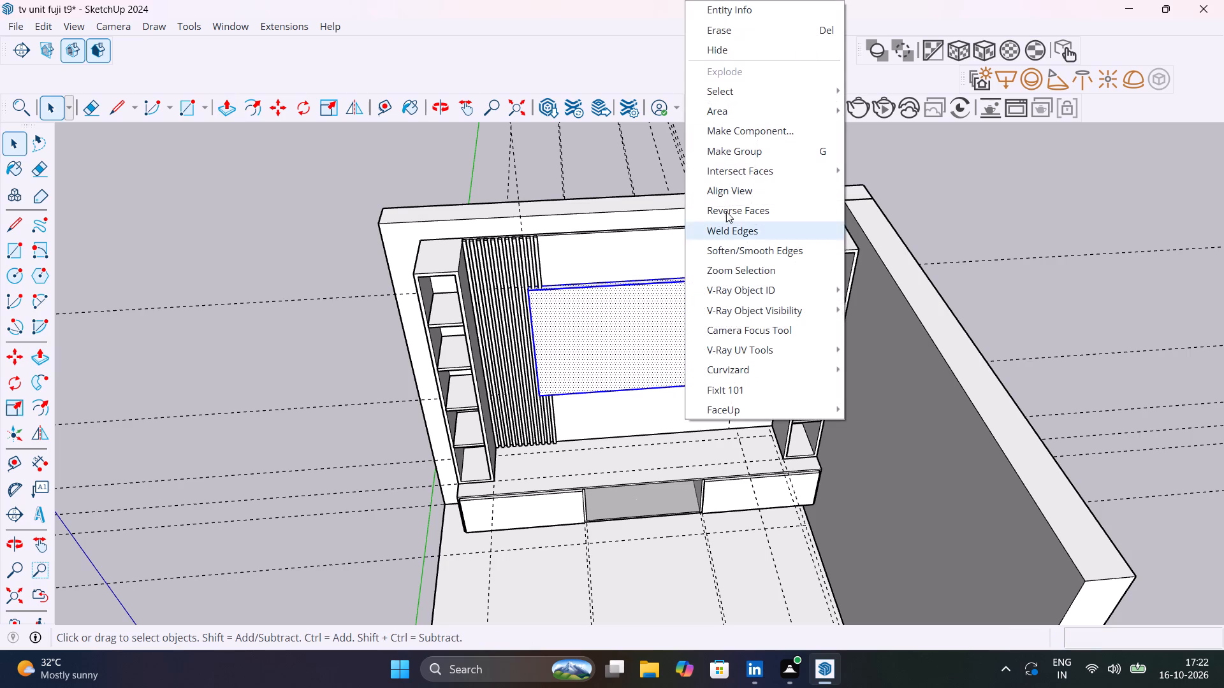
left_click(746, 155)
Move the central panel group about 1 1/16" forward so its back corner meets the front face of the slats.
scroll(766, 267, "up", 5)
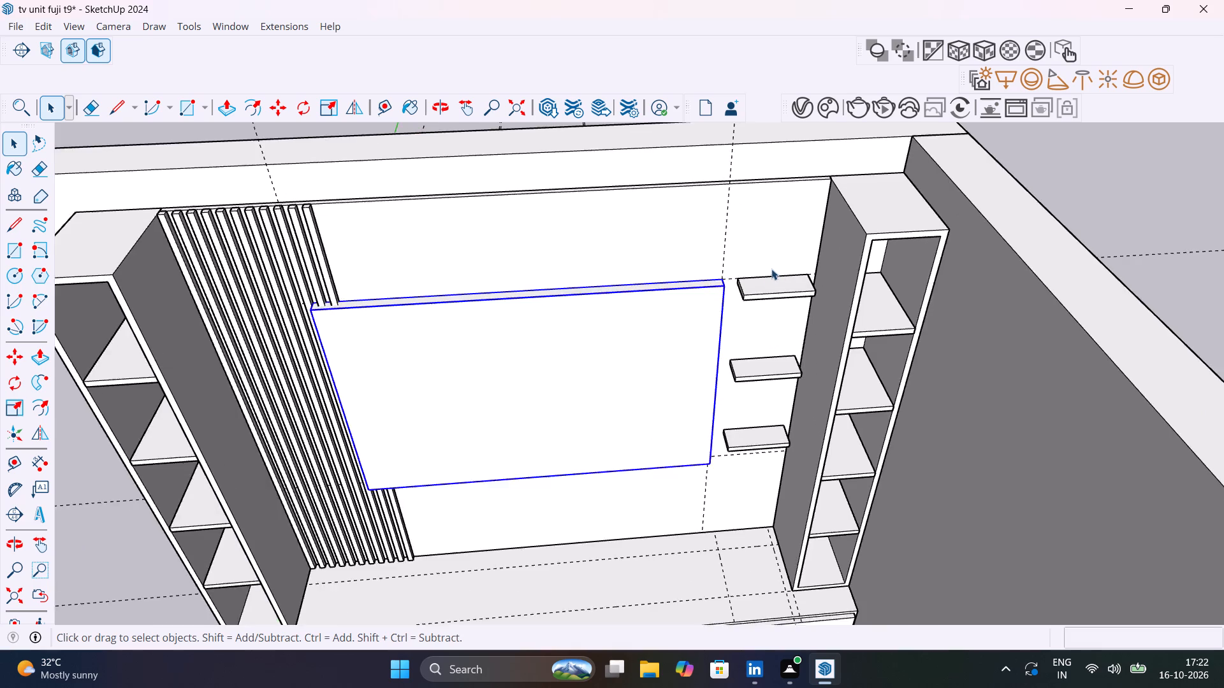
scroll(771, 269, "up", 5)
middle_click_drag(689, 306, 1070, 307, "shift")
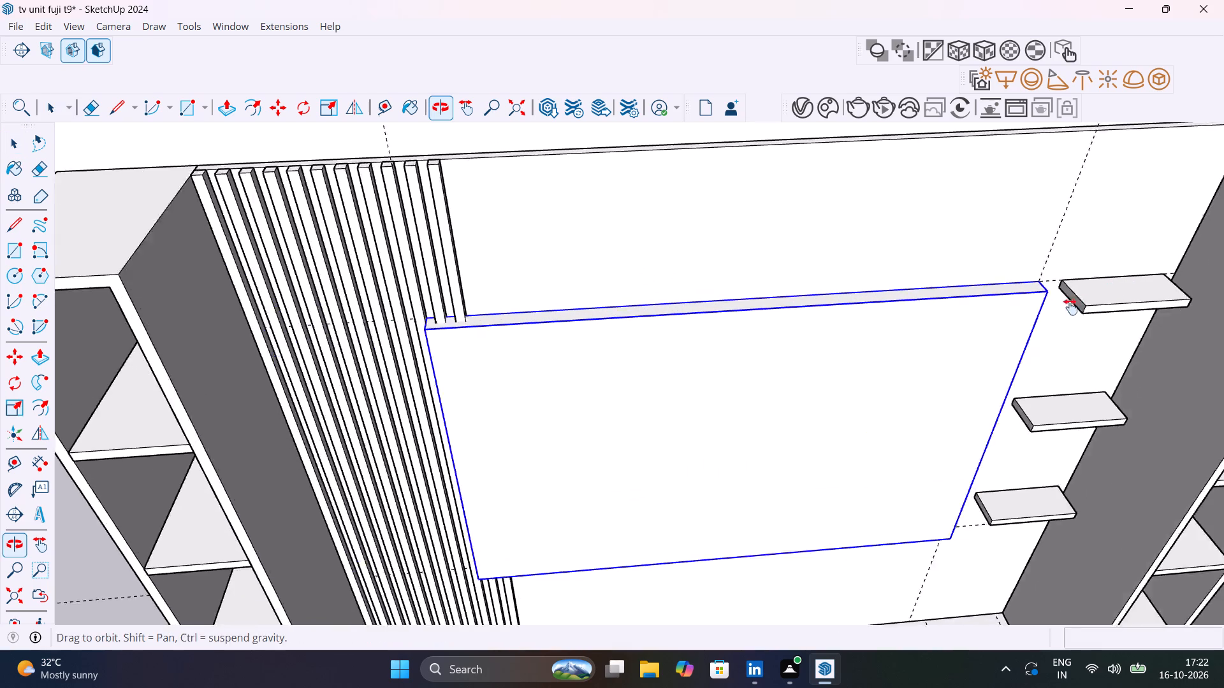
middle_click_drag(1070, 307, 1132, 310, "shift")
middle_click_drag(629, 373, 942, 401)
scroll(942, 401, "up", 1)
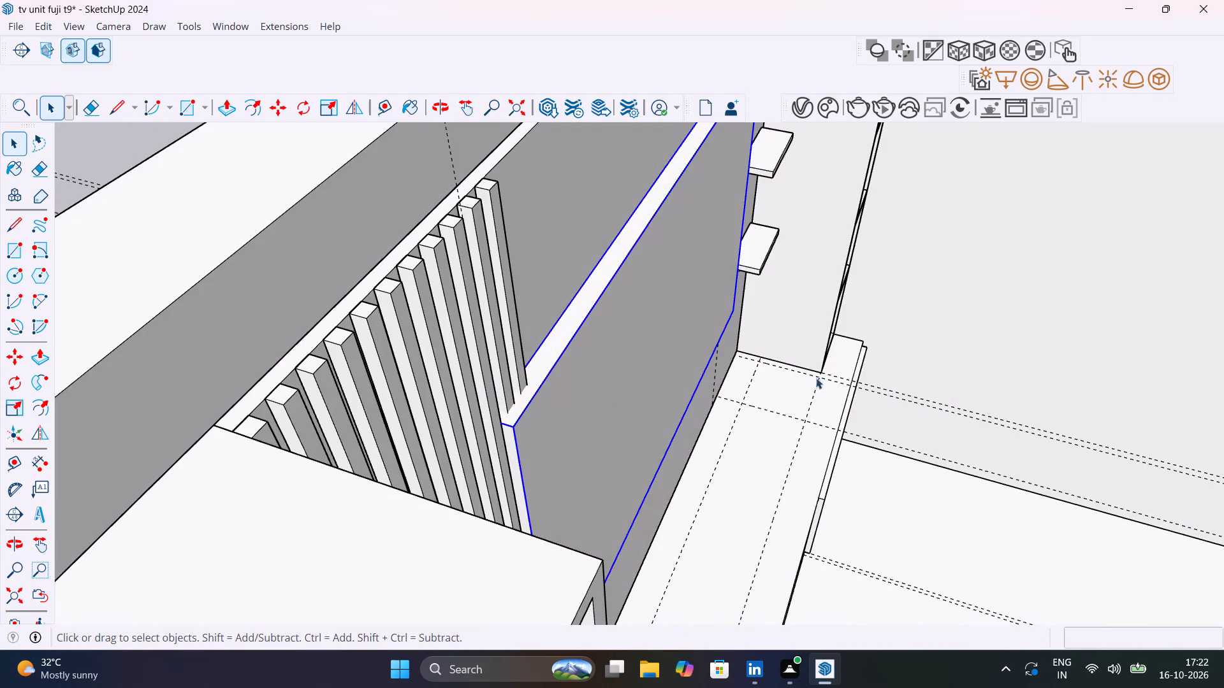
scroll(496, 419, "up", 10)
key("m")
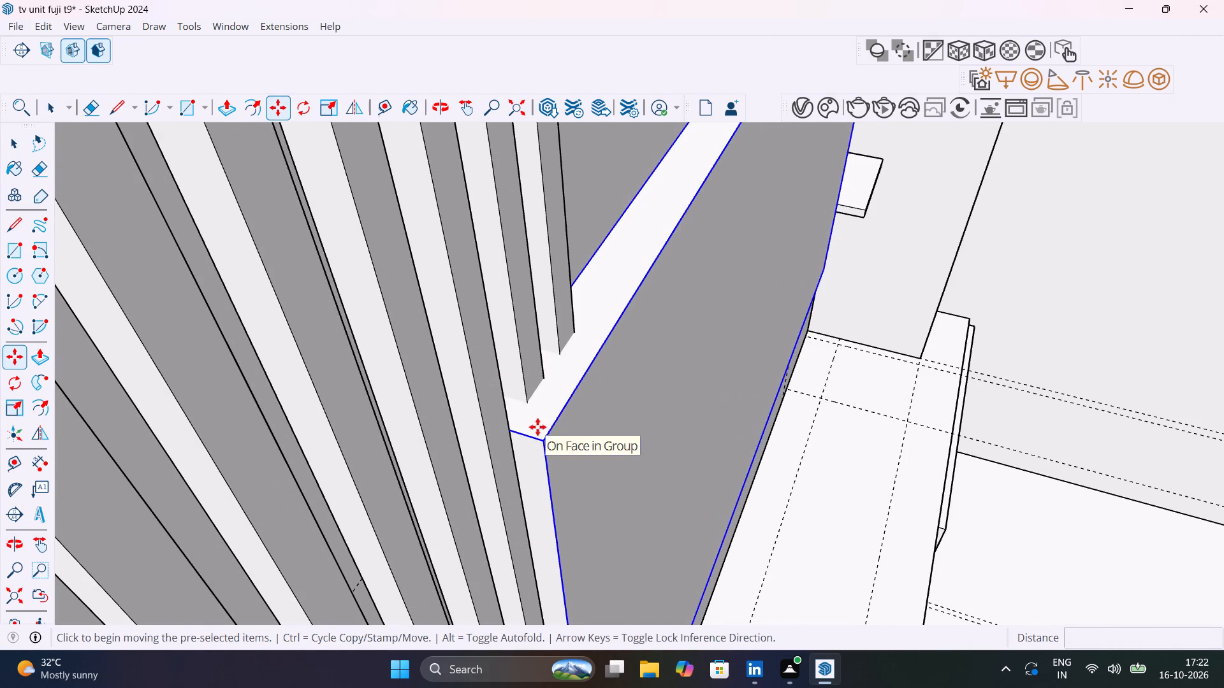
middle_click_drag(503, 445, 330, 481)
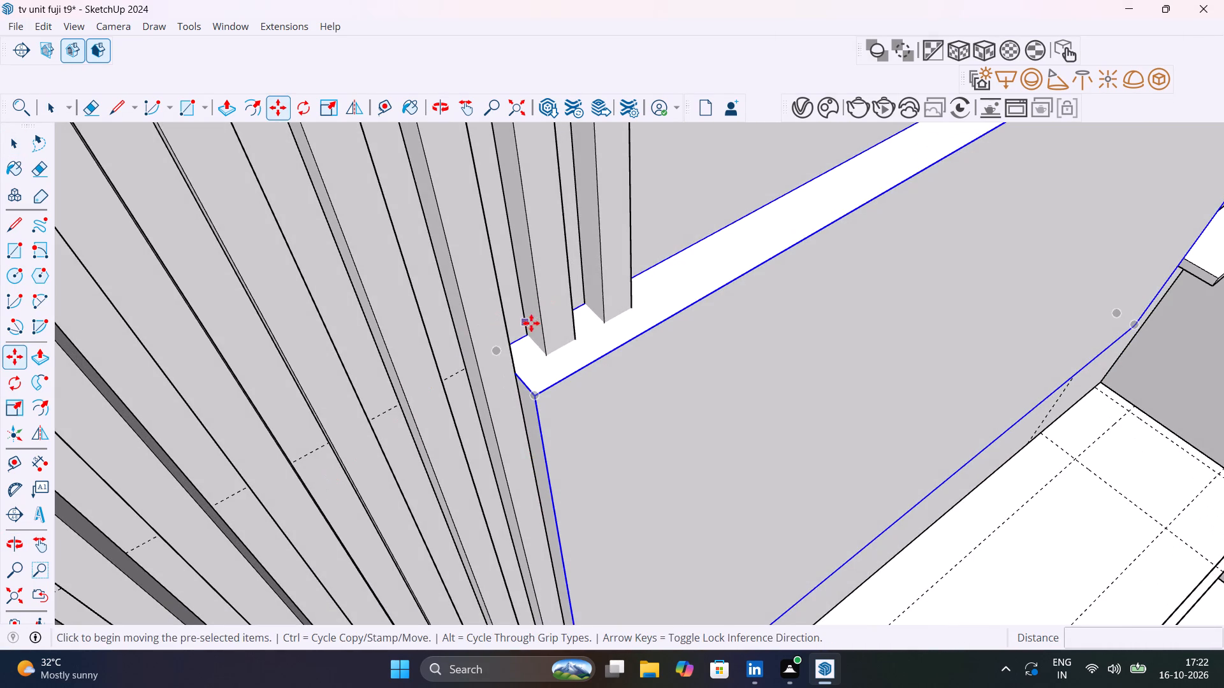
middle_click_drag(531, 323, 454, 321)
scroll(520, 322, "up", 17)
middle_click_drag(530, 321, 527, 320)
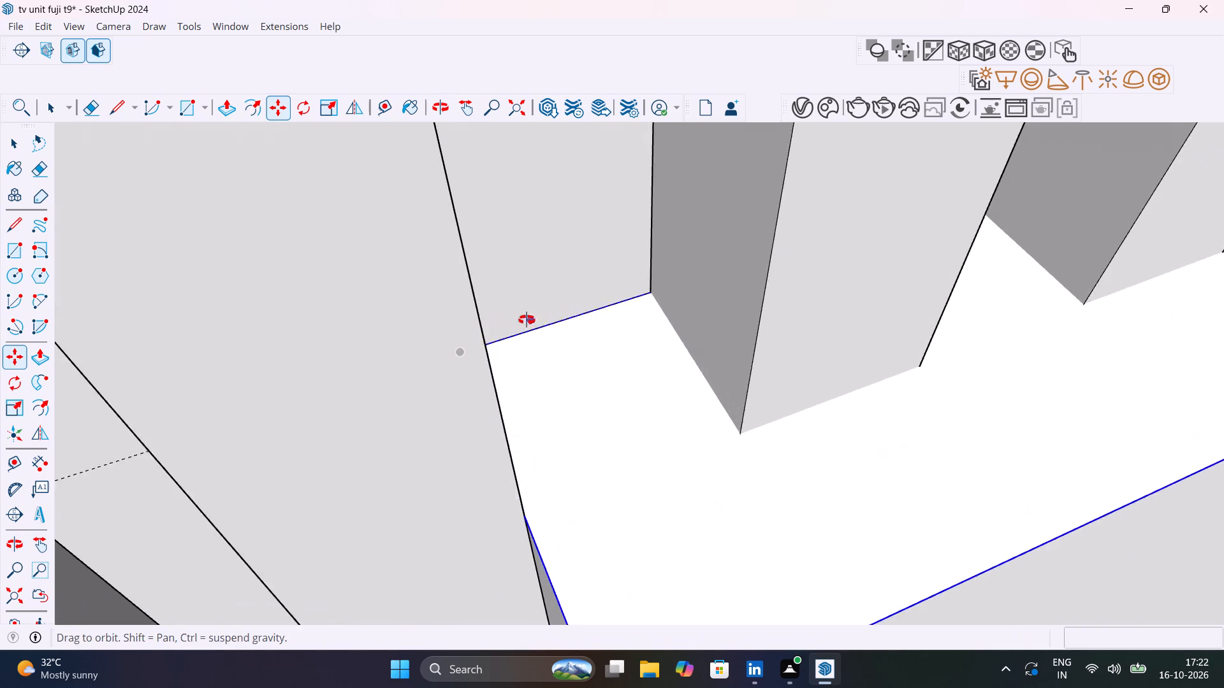
middle_click_drag(527, 320, 412, 305)
left_click(487, 310)
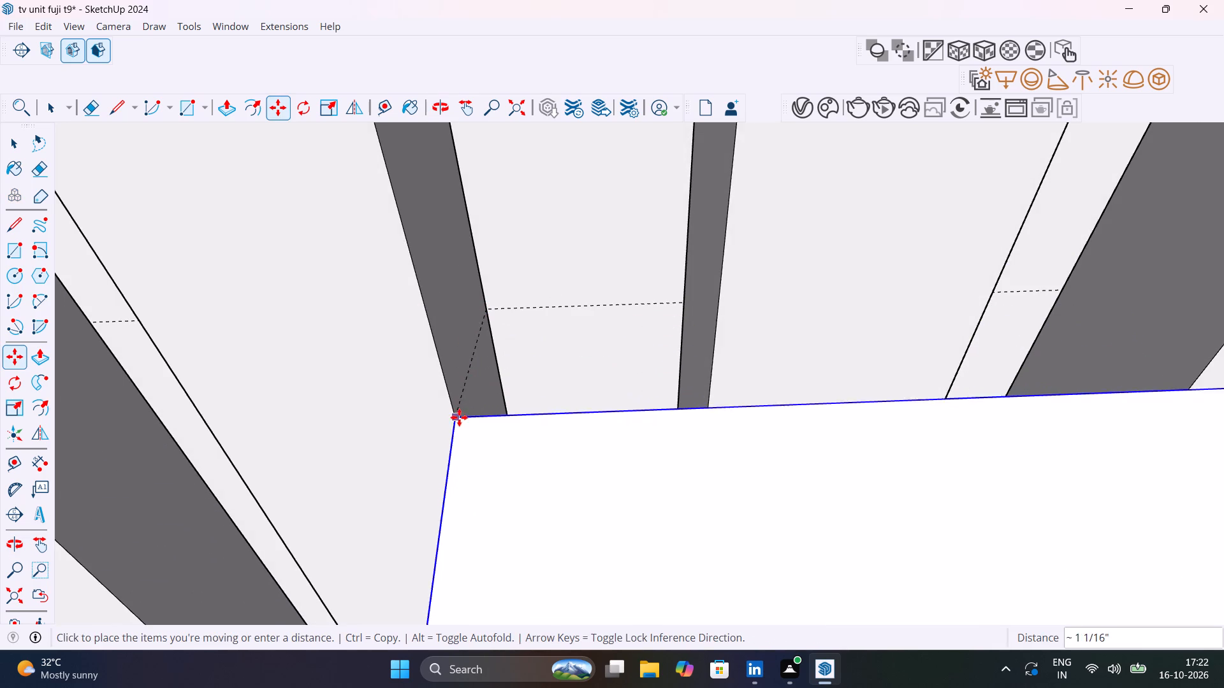
middle_click_drag(460, 466, 722, 369)
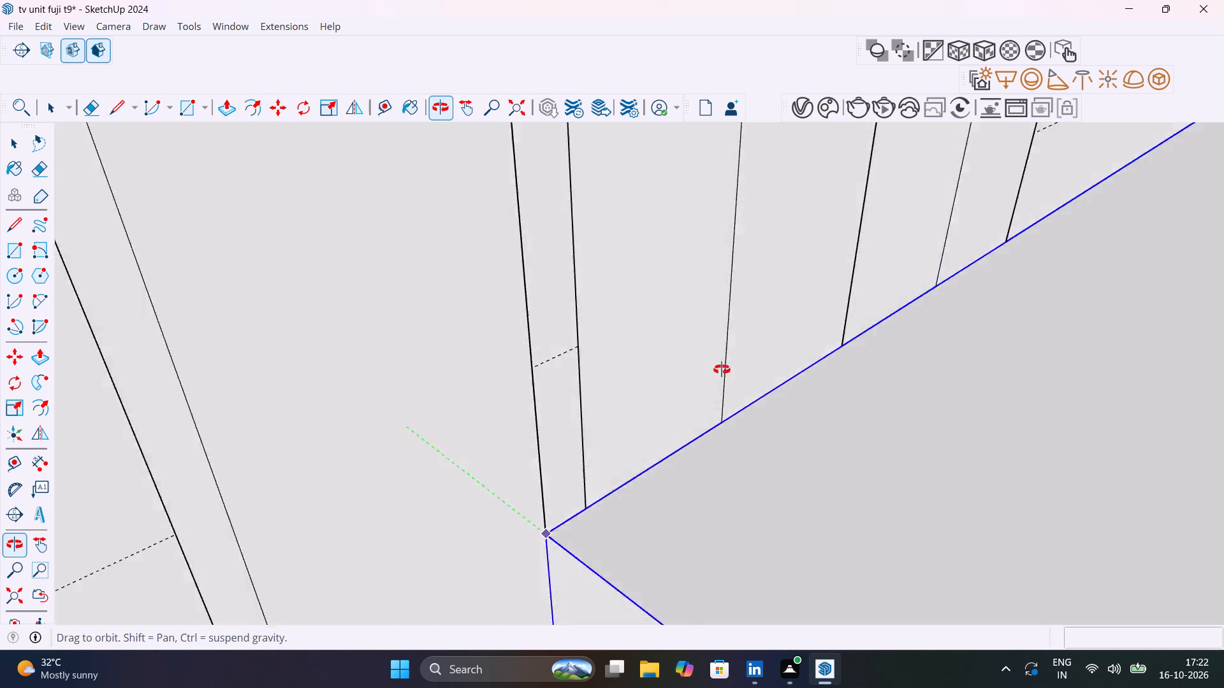
middle_click_drag(722, 369, 781, 356)
scroll(781, 356, "up", 1)
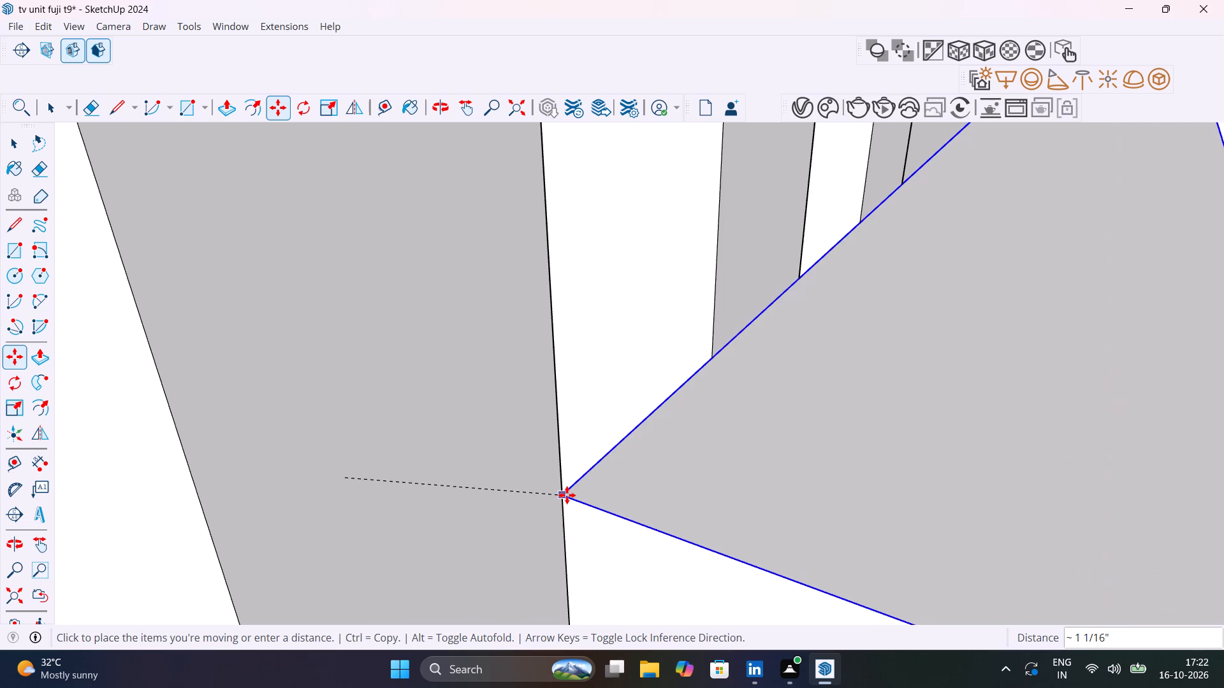
left_click(562, 495)
scroll(580, 475, "down", 11)
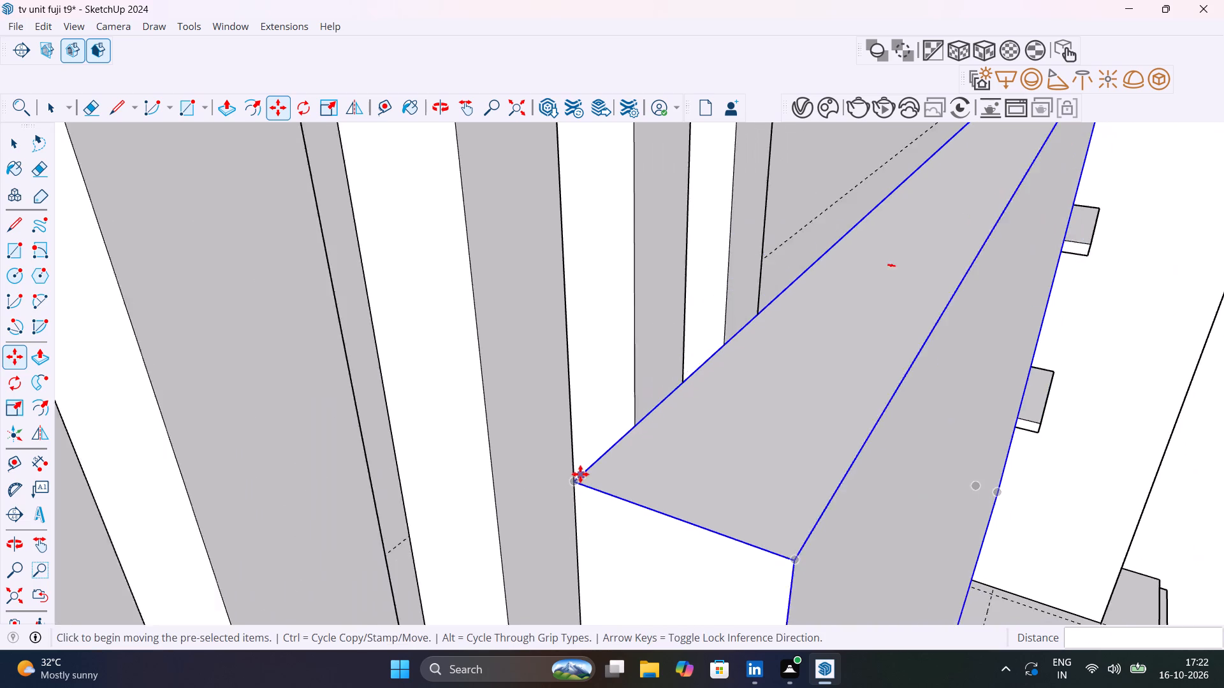
scroll(580, 474, "down", 10)
key("space")
scroll(625, 431, "down", 11)
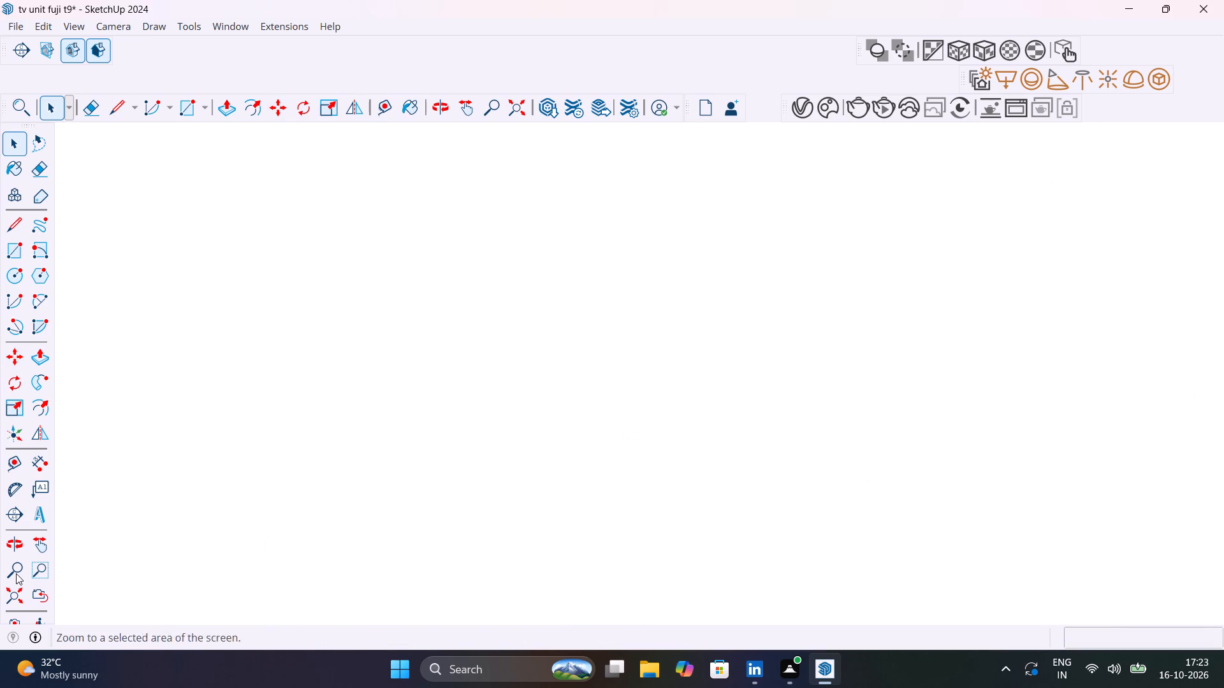
left_click(17, 589)
left_click(379, 195)
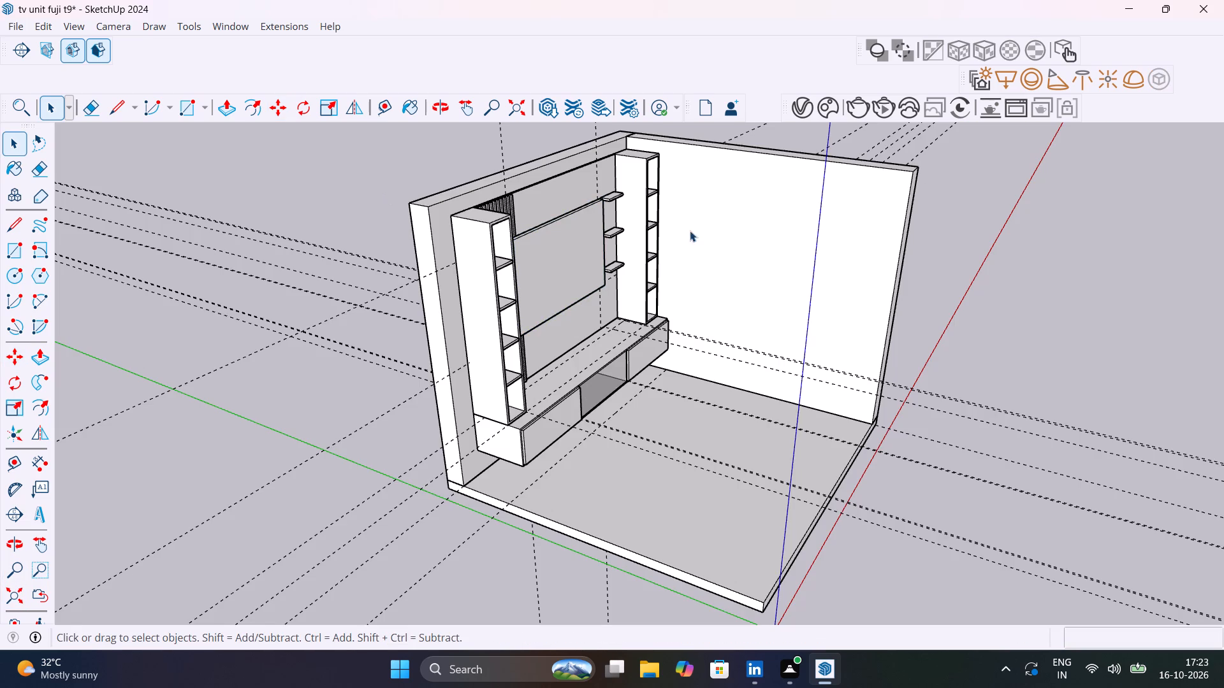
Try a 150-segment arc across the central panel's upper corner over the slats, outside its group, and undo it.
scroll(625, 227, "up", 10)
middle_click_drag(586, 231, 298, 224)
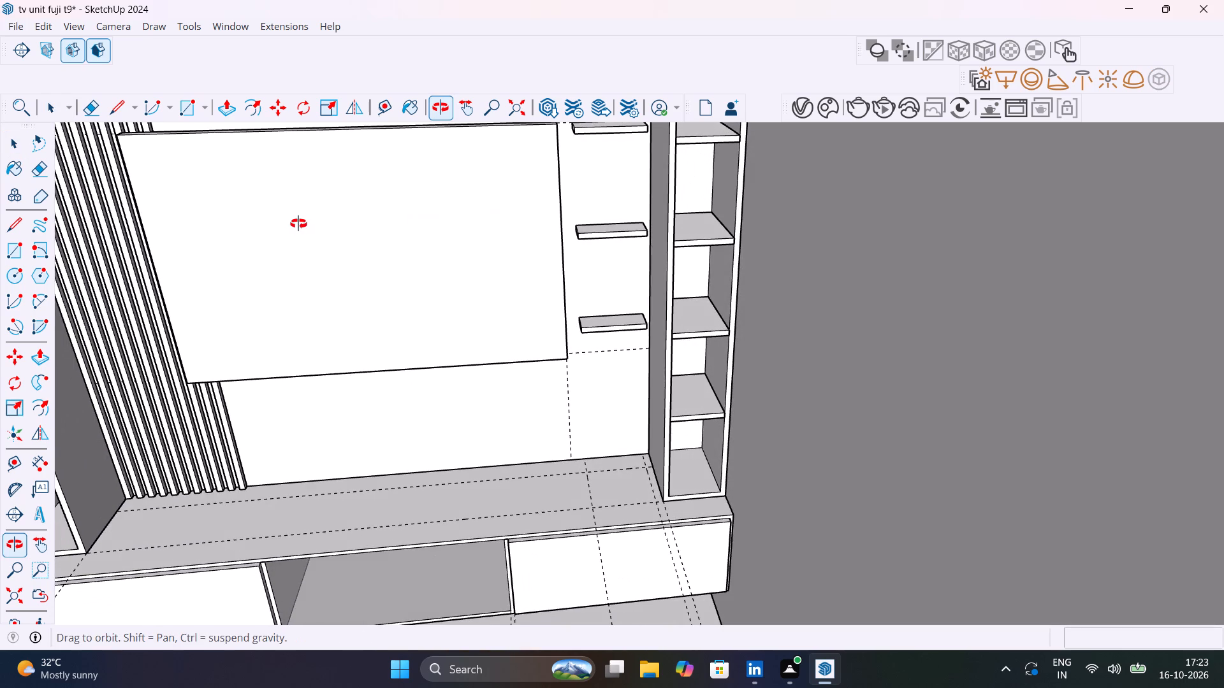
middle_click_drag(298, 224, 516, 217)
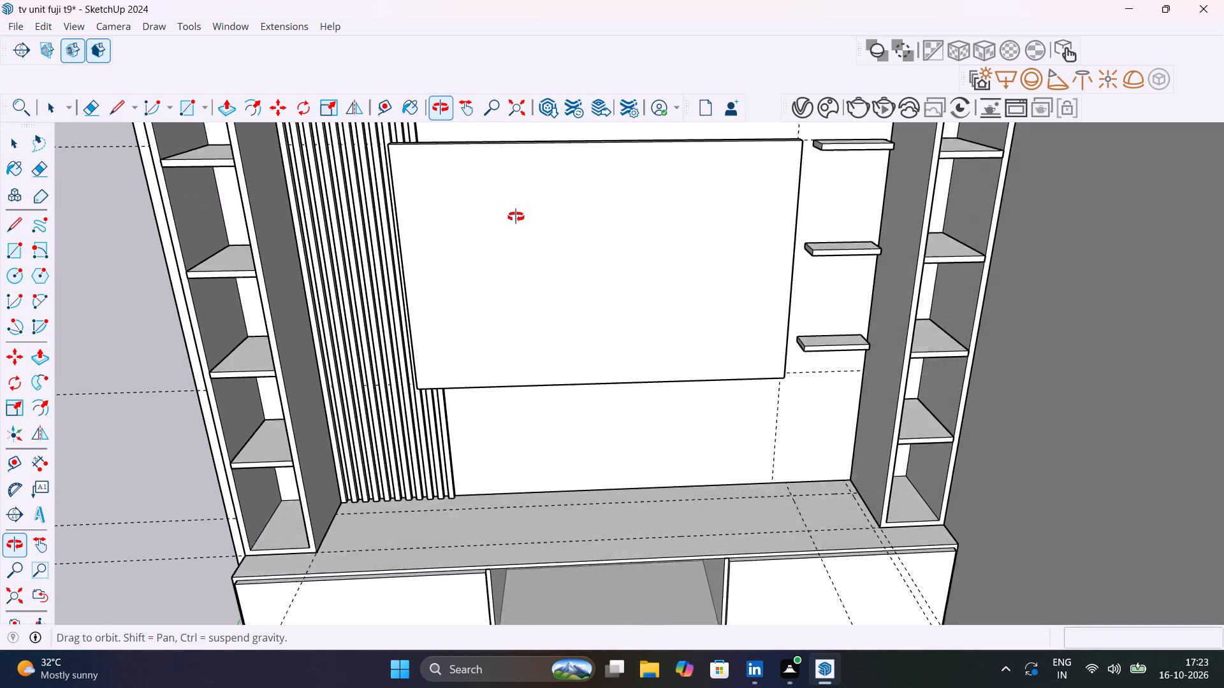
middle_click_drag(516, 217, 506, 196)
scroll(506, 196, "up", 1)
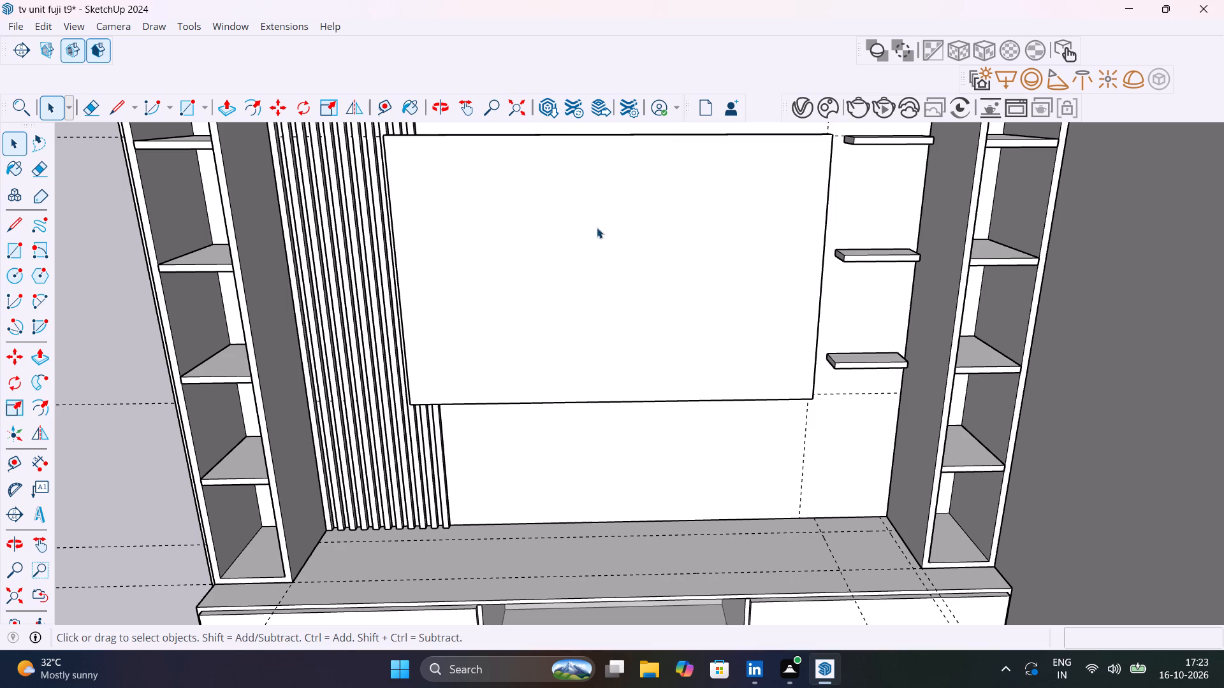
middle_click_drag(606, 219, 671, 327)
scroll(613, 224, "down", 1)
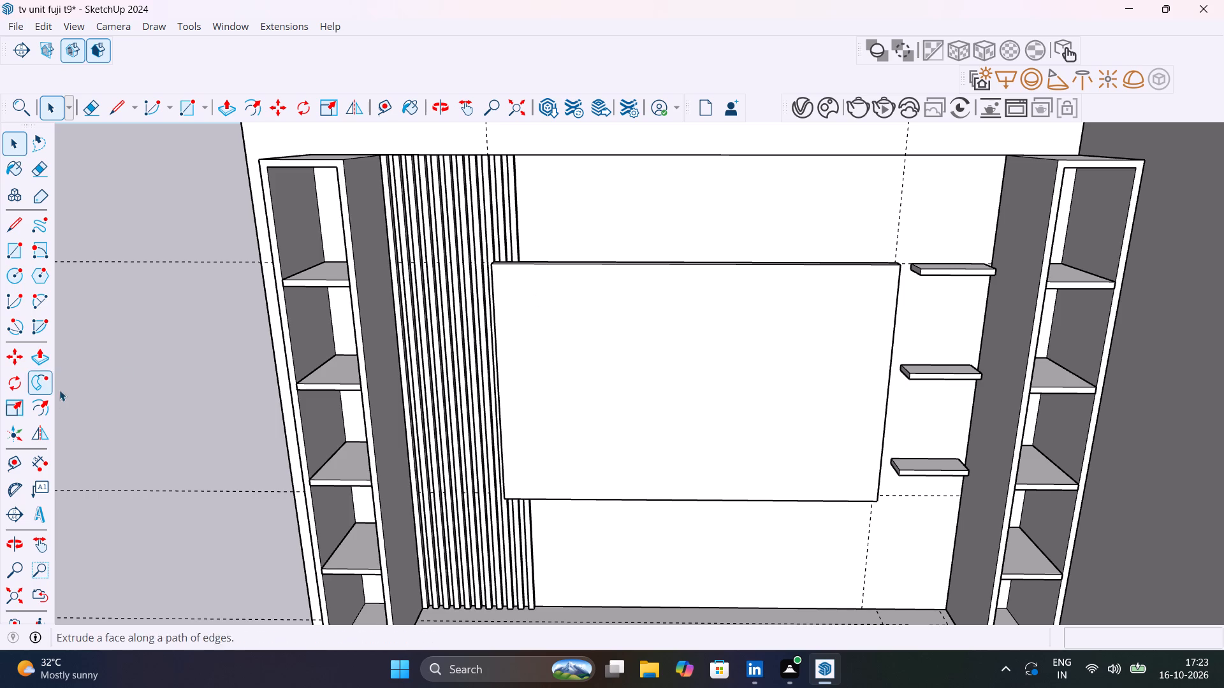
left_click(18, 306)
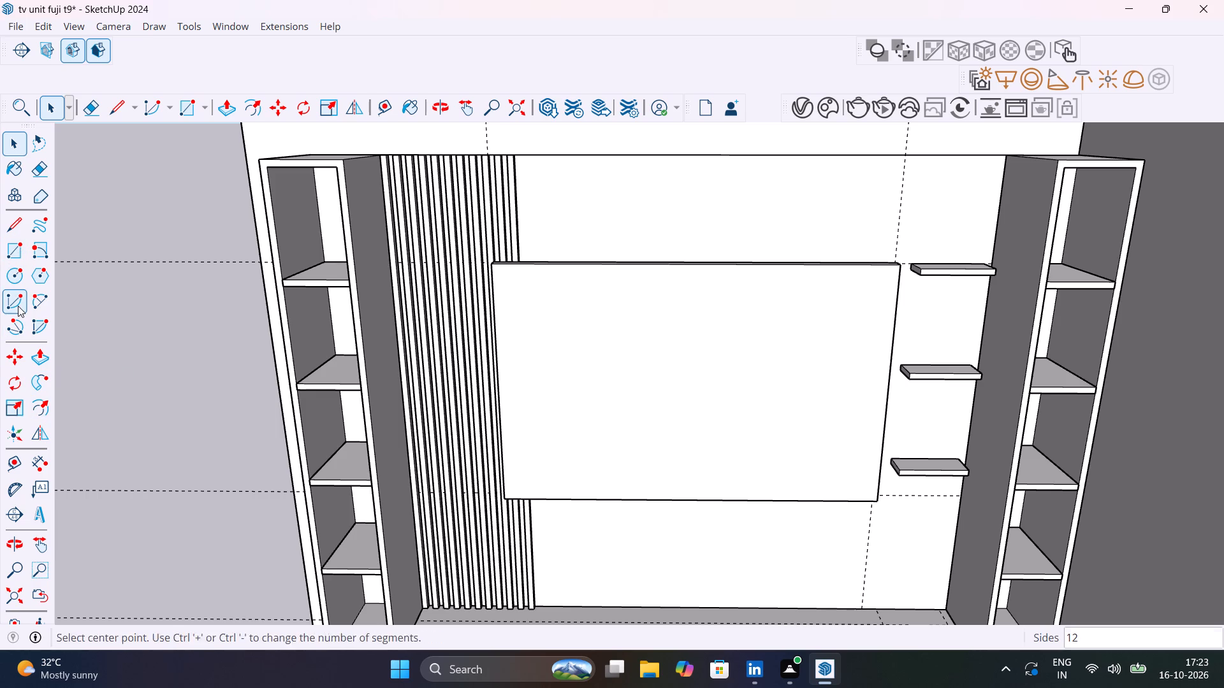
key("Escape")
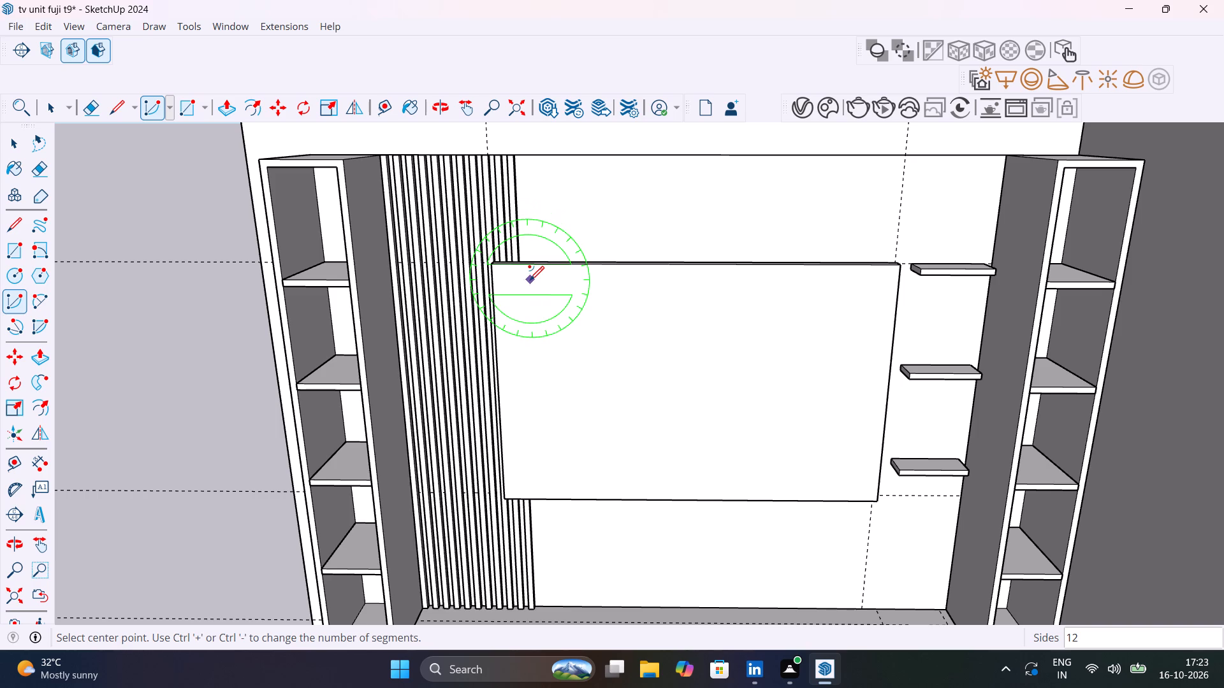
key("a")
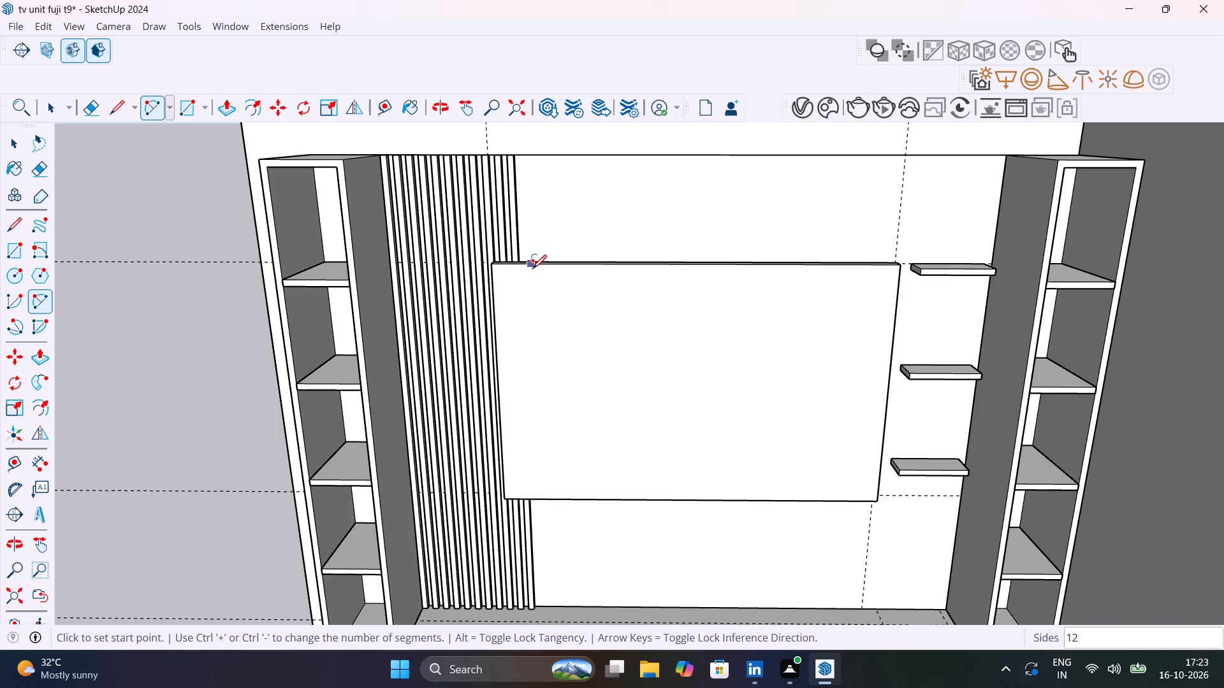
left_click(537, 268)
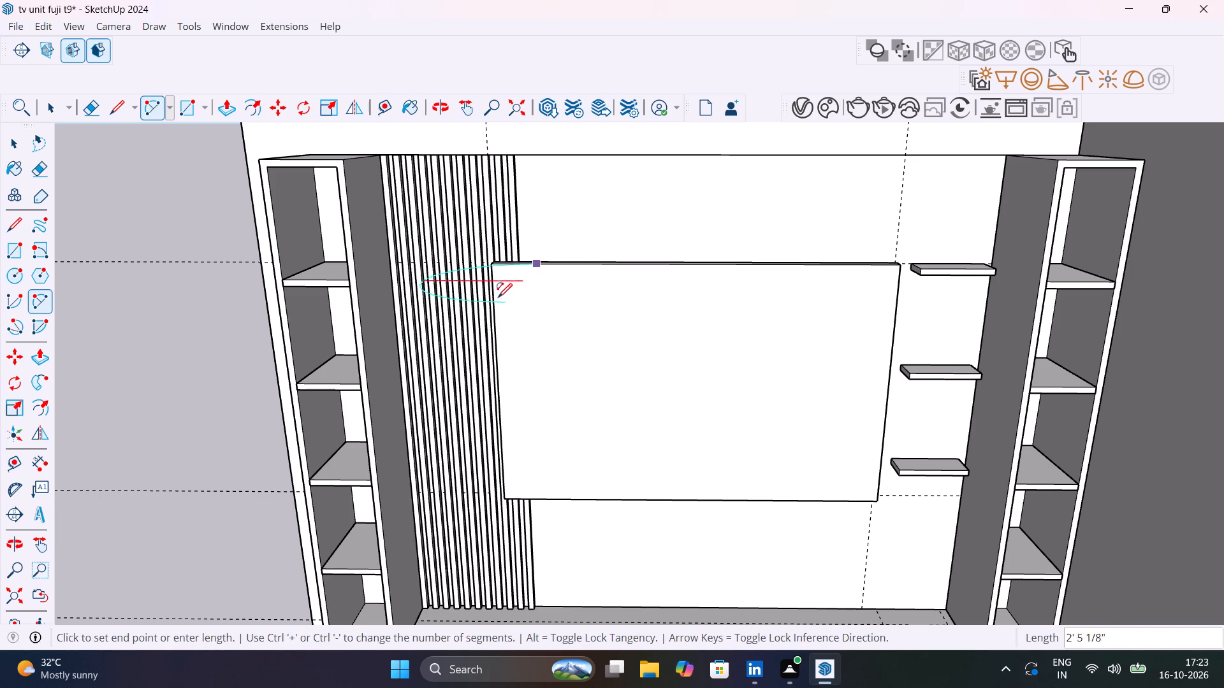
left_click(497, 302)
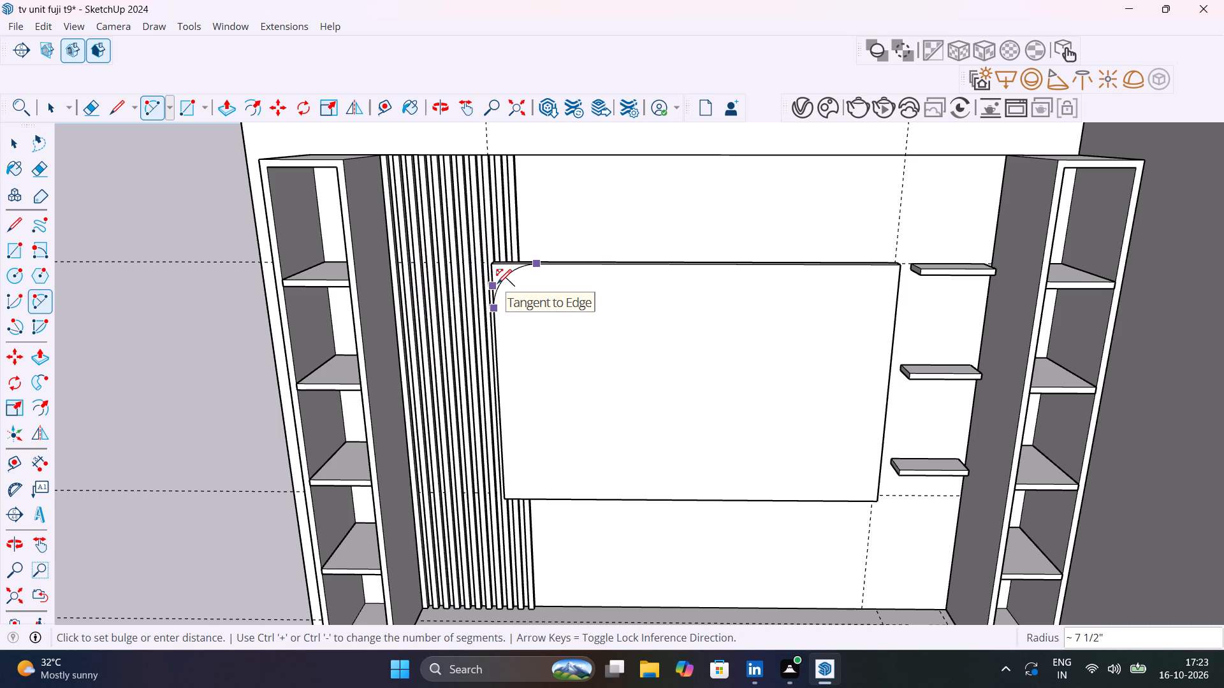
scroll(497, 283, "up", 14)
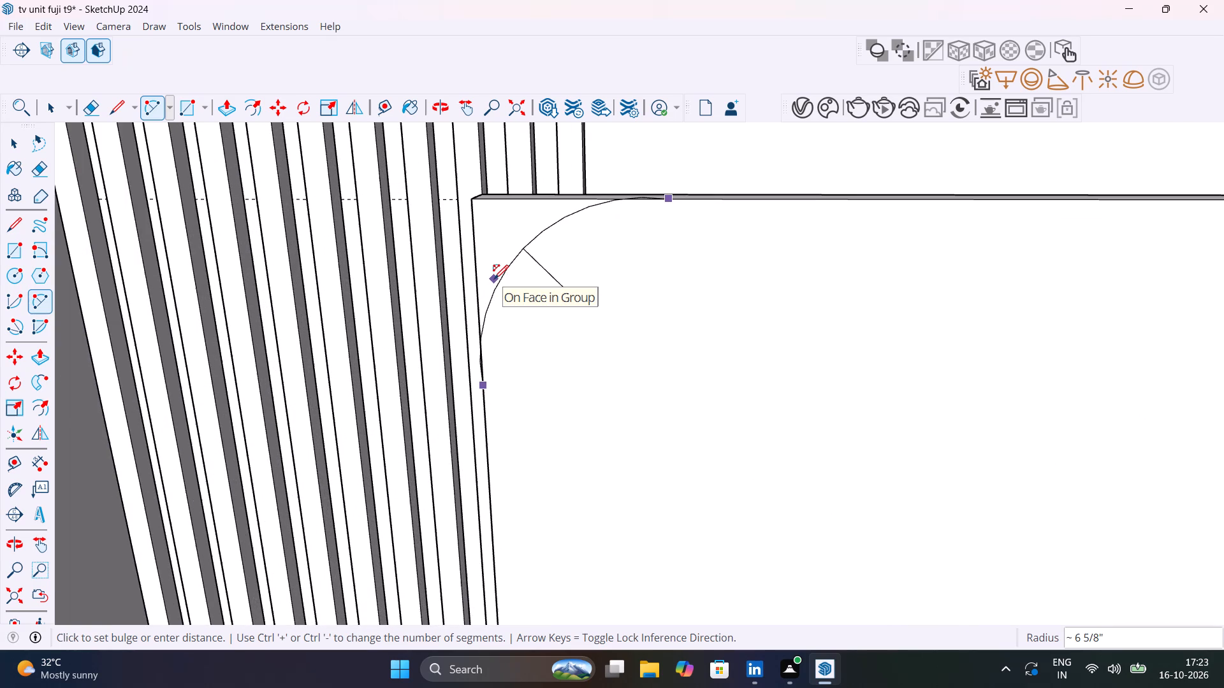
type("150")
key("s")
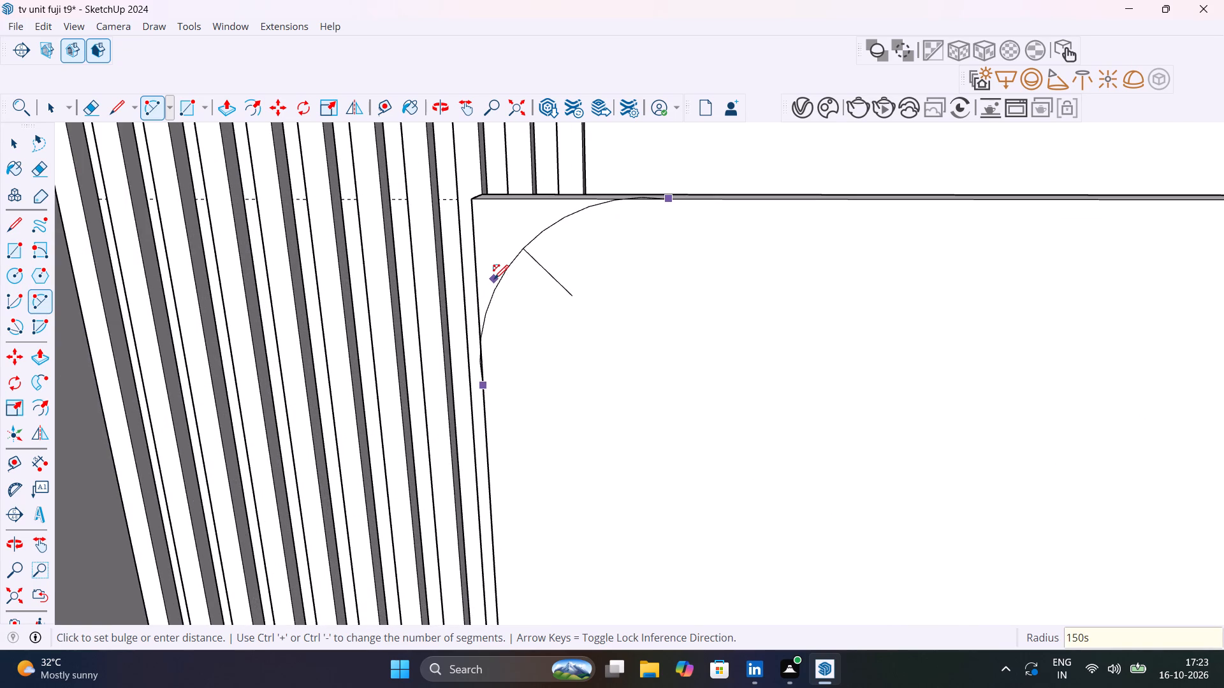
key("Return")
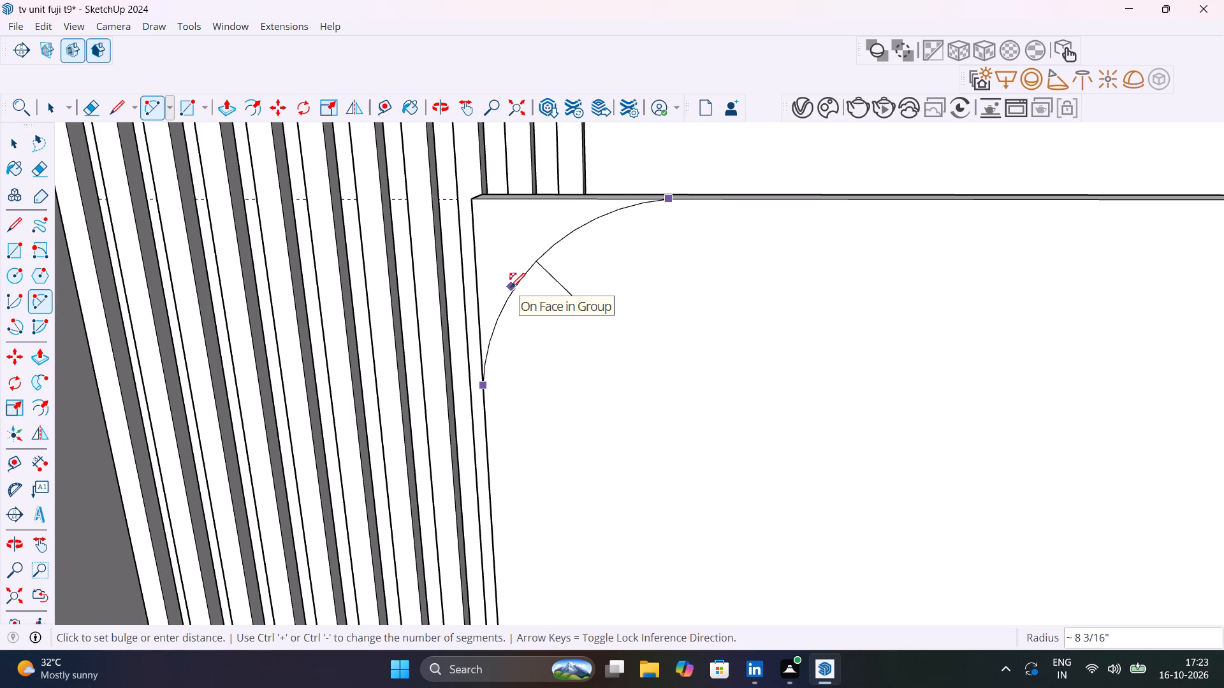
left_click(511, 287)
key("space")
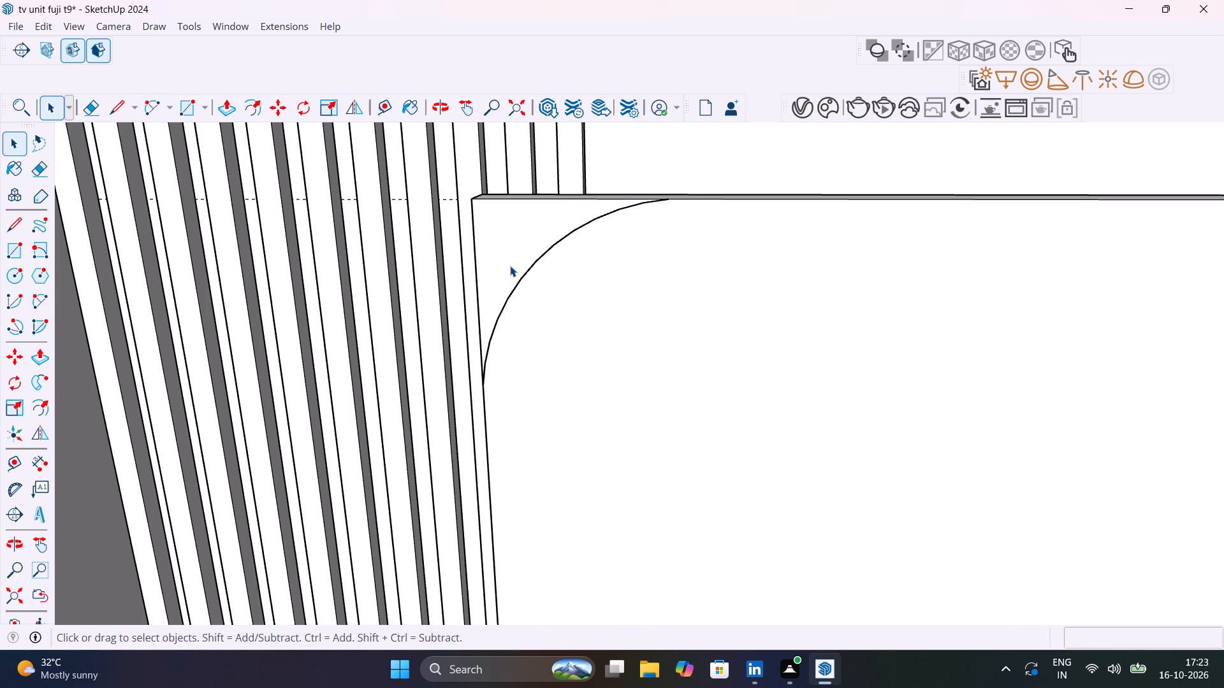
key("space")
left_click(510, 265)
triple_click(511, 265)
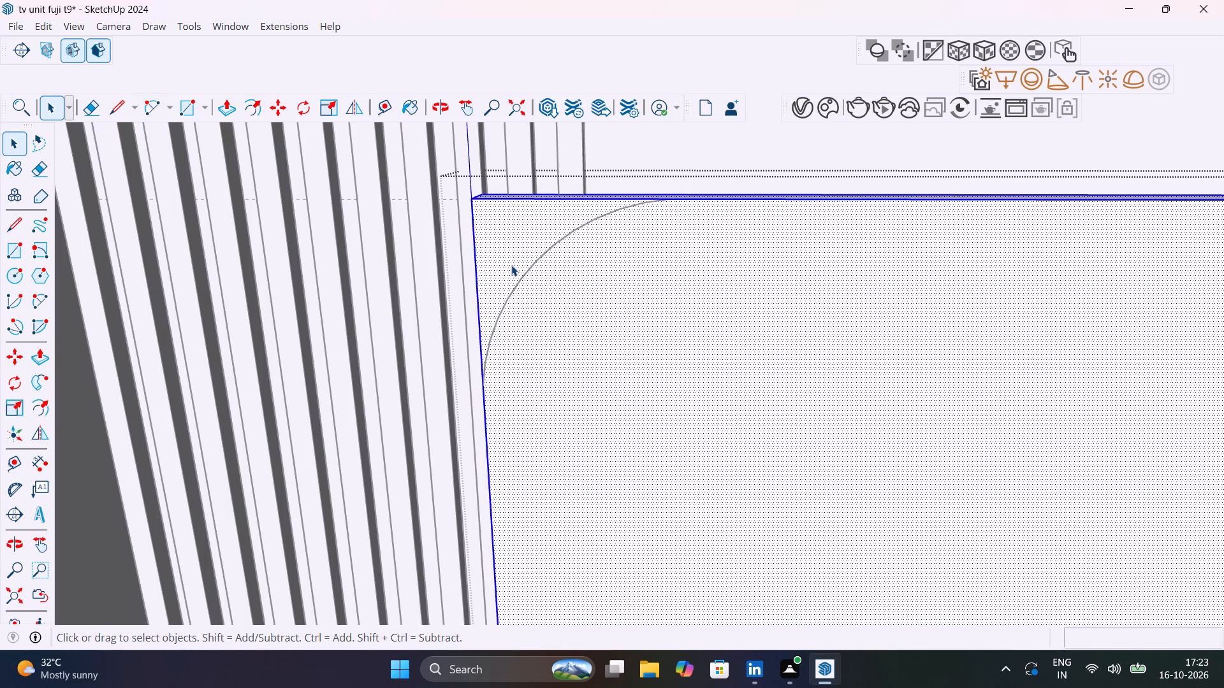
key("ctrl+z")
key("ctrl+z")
Inside the central panel group, draw a 150-segment tangent arc about 11 1/16" long across the upper corner over the slats.
double_click(539, 261)
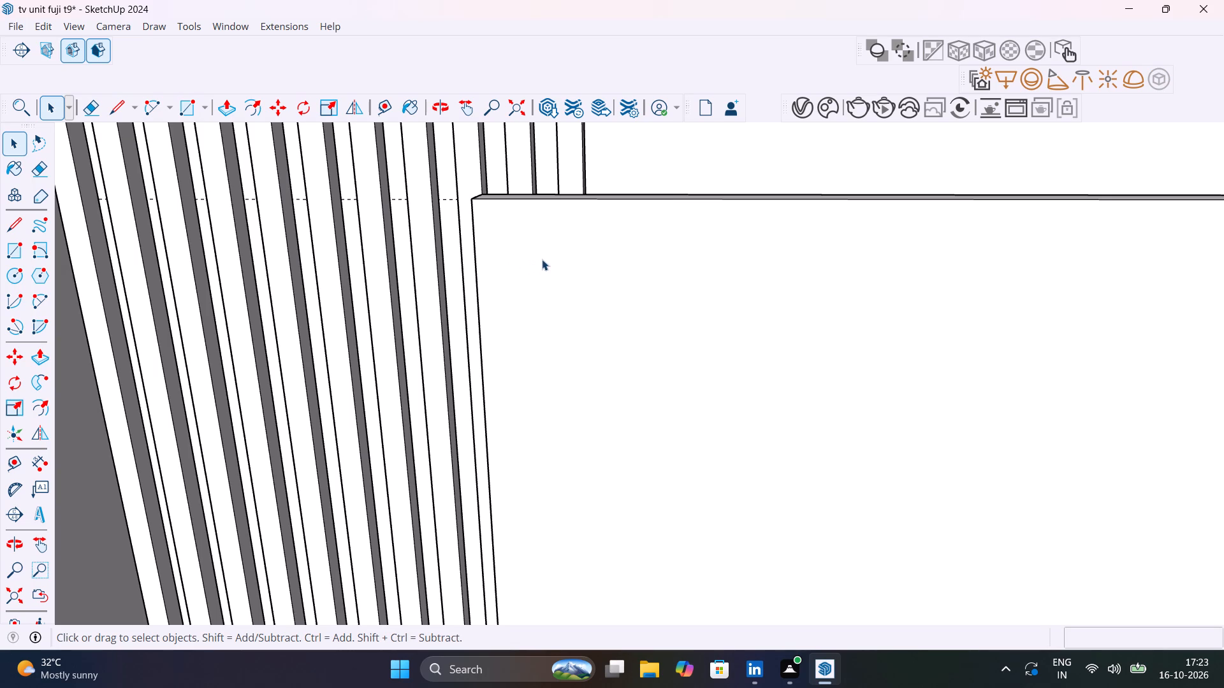
double_click(534, 255)
triple_click(594, 277)
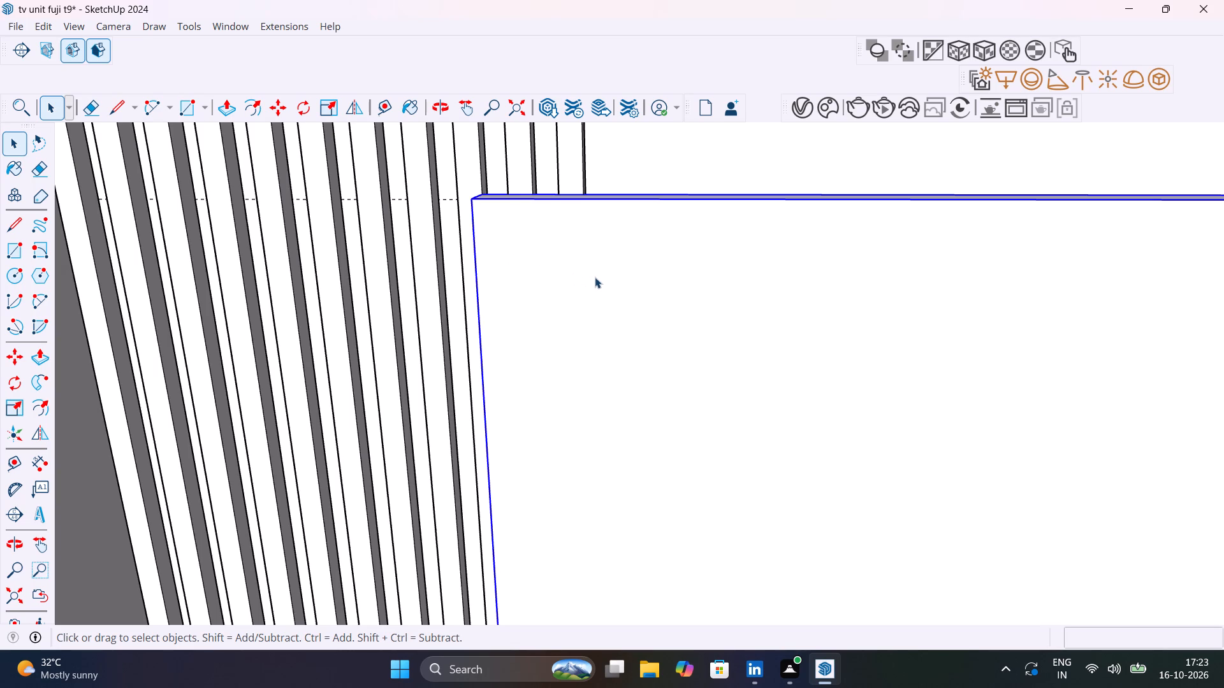
scroll(595, 277, "down", 11)
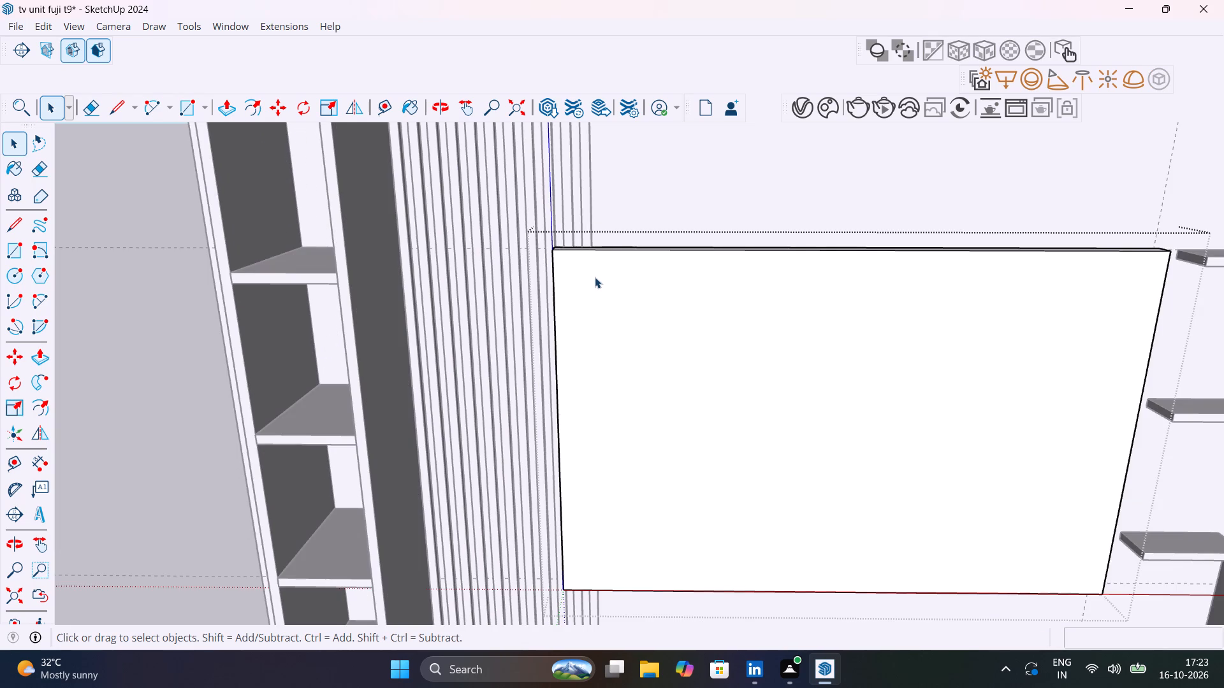
key("s")
key("Escape")
key("a")
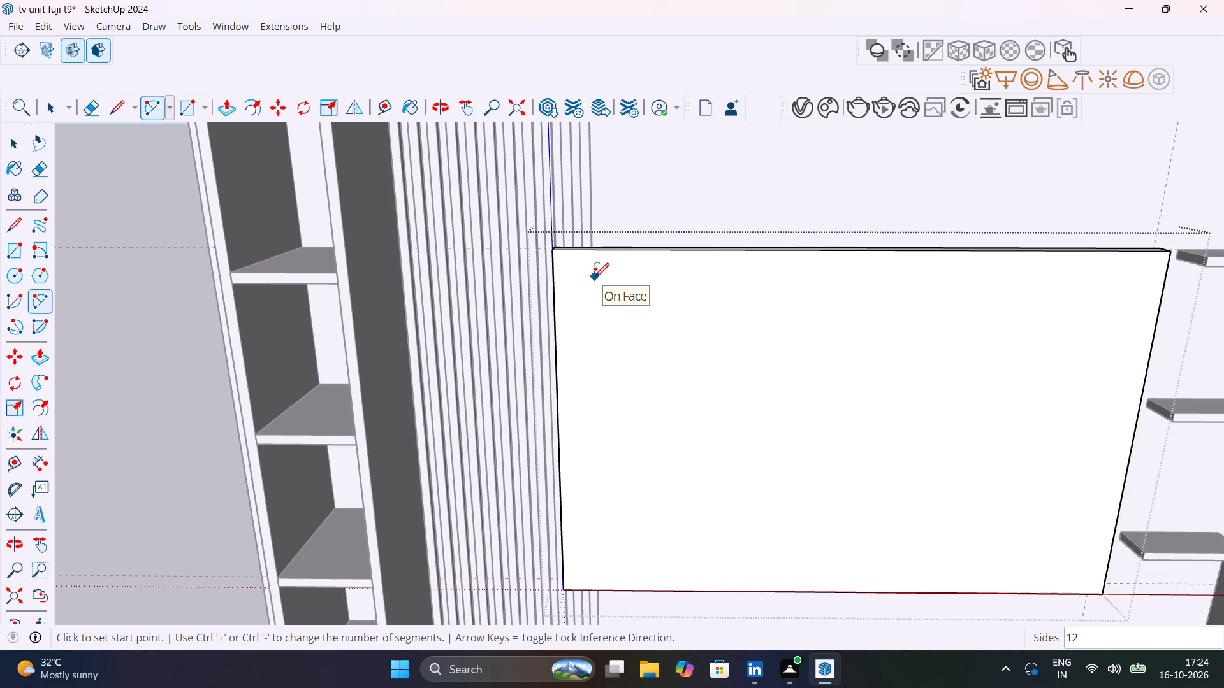
type("150s")
key("Return")
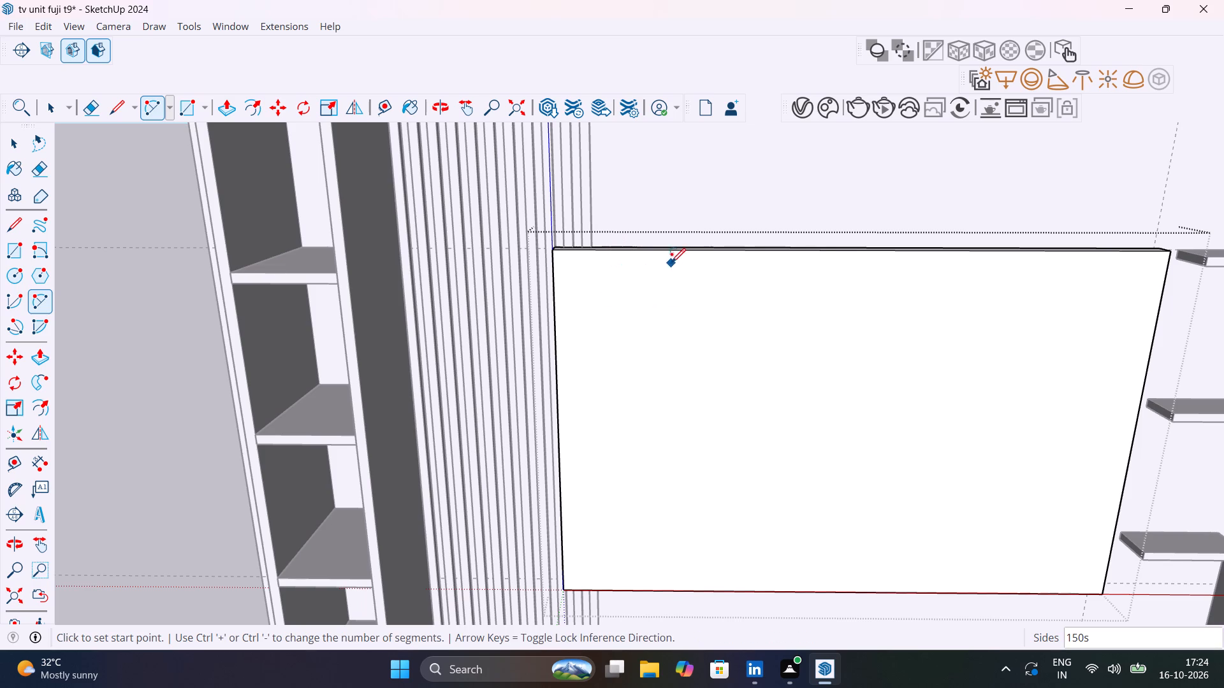
left_click(629, 251)
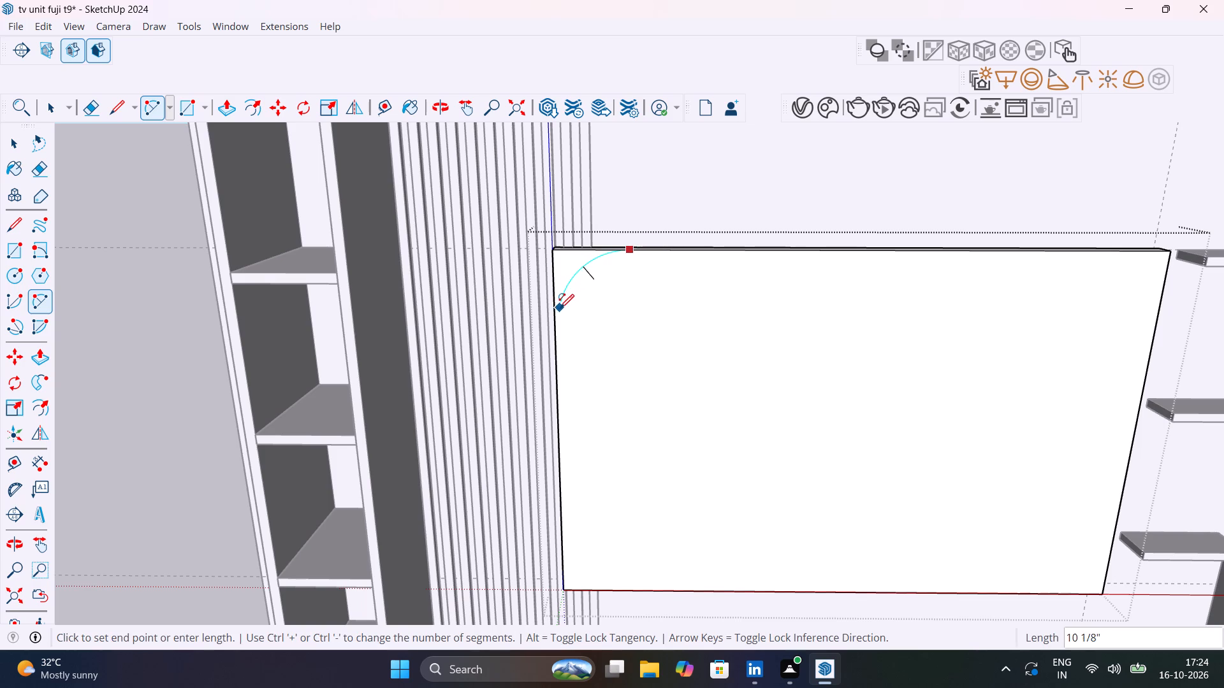
left_click(558, 315)
left_click(558, 315)
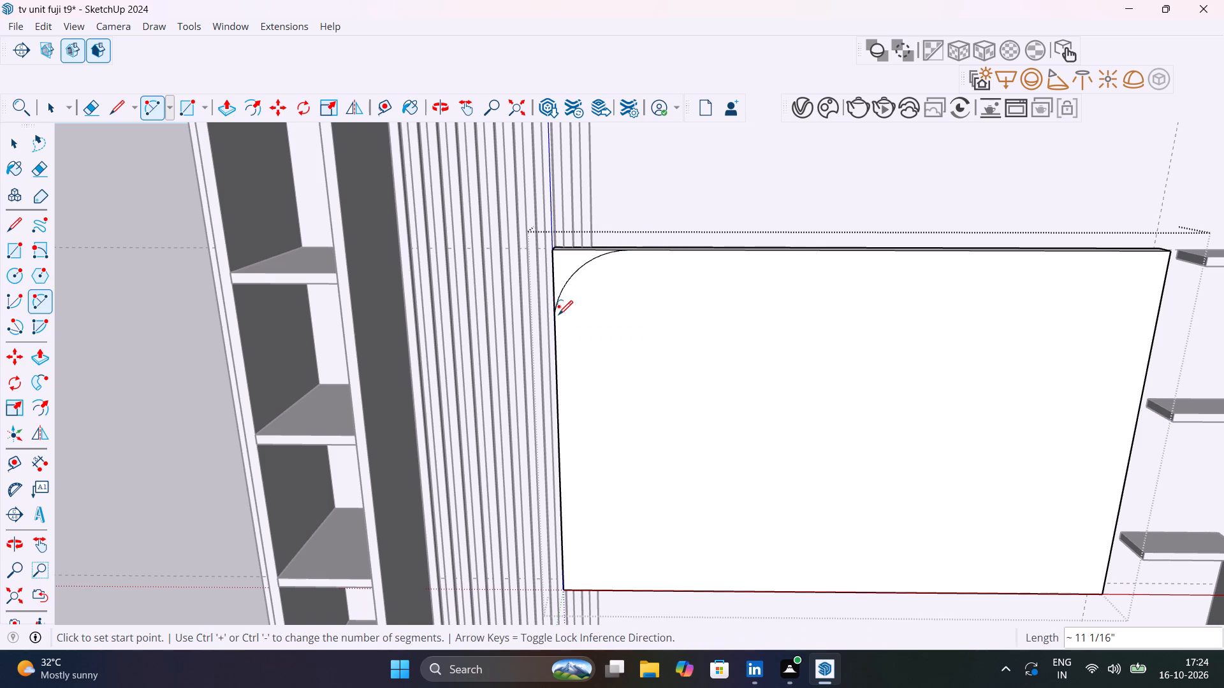
left_click(558, 315)
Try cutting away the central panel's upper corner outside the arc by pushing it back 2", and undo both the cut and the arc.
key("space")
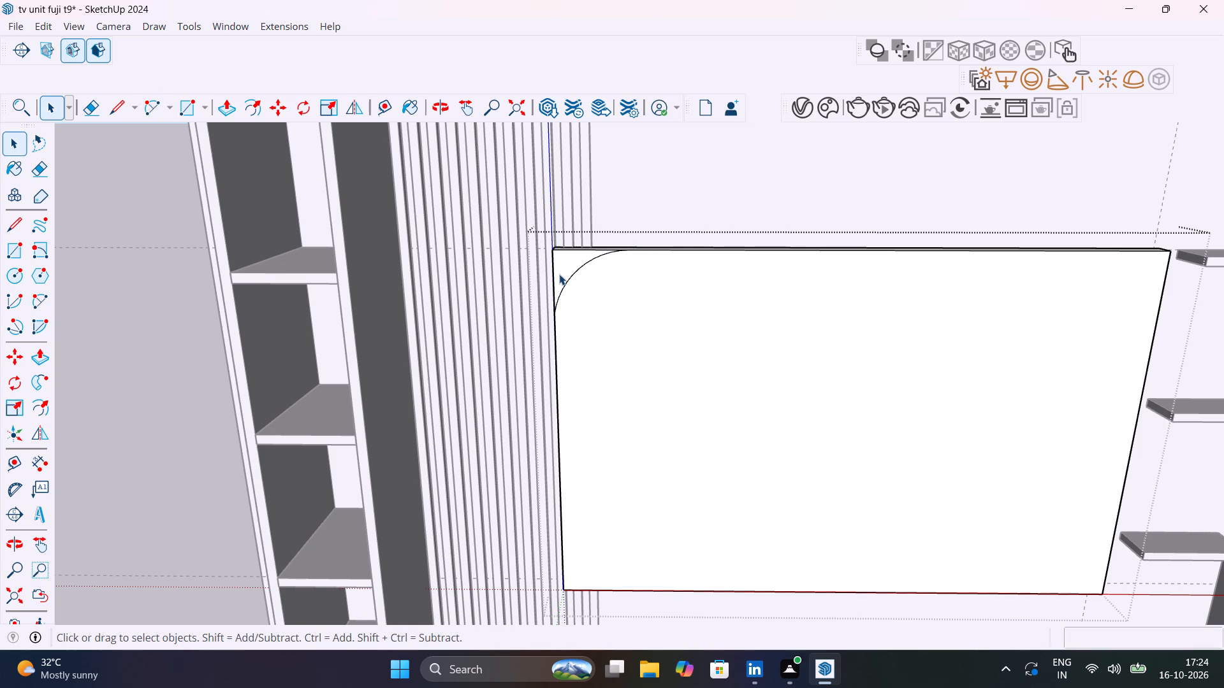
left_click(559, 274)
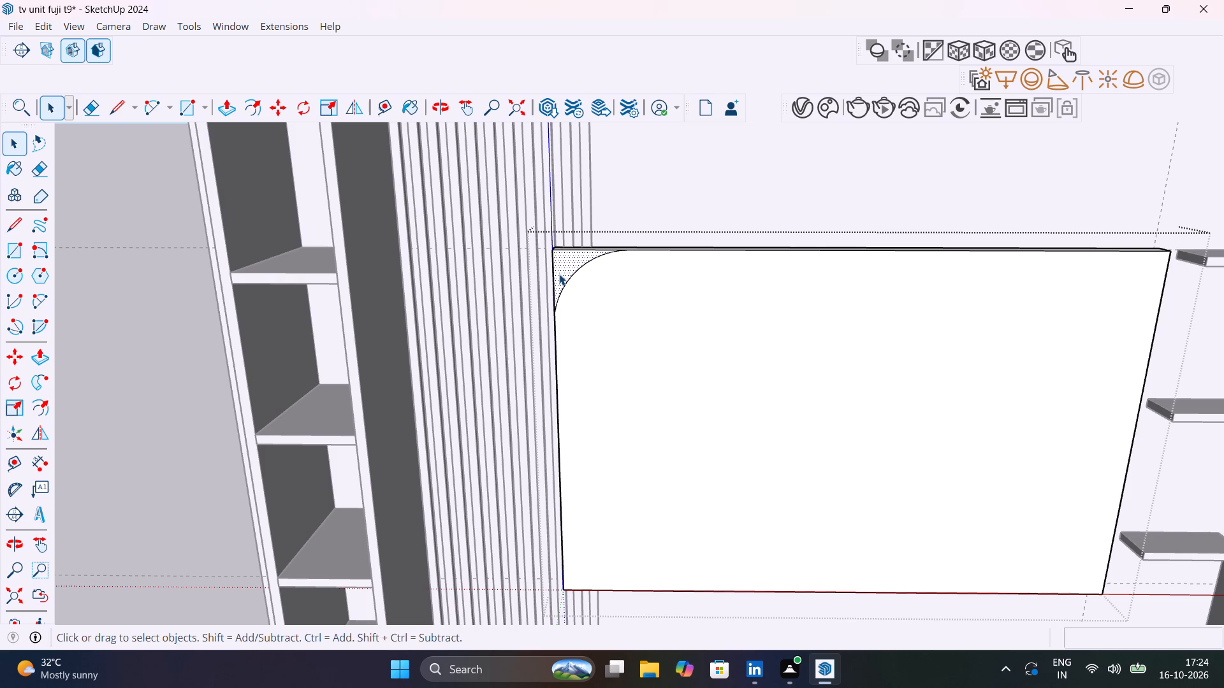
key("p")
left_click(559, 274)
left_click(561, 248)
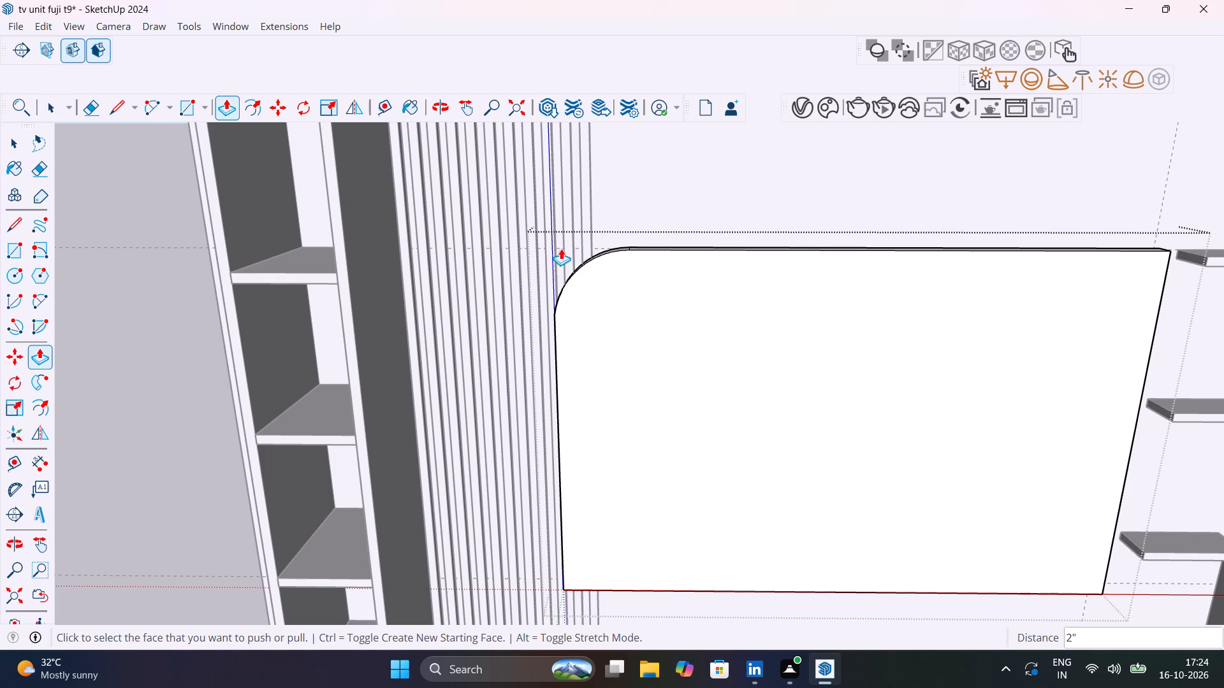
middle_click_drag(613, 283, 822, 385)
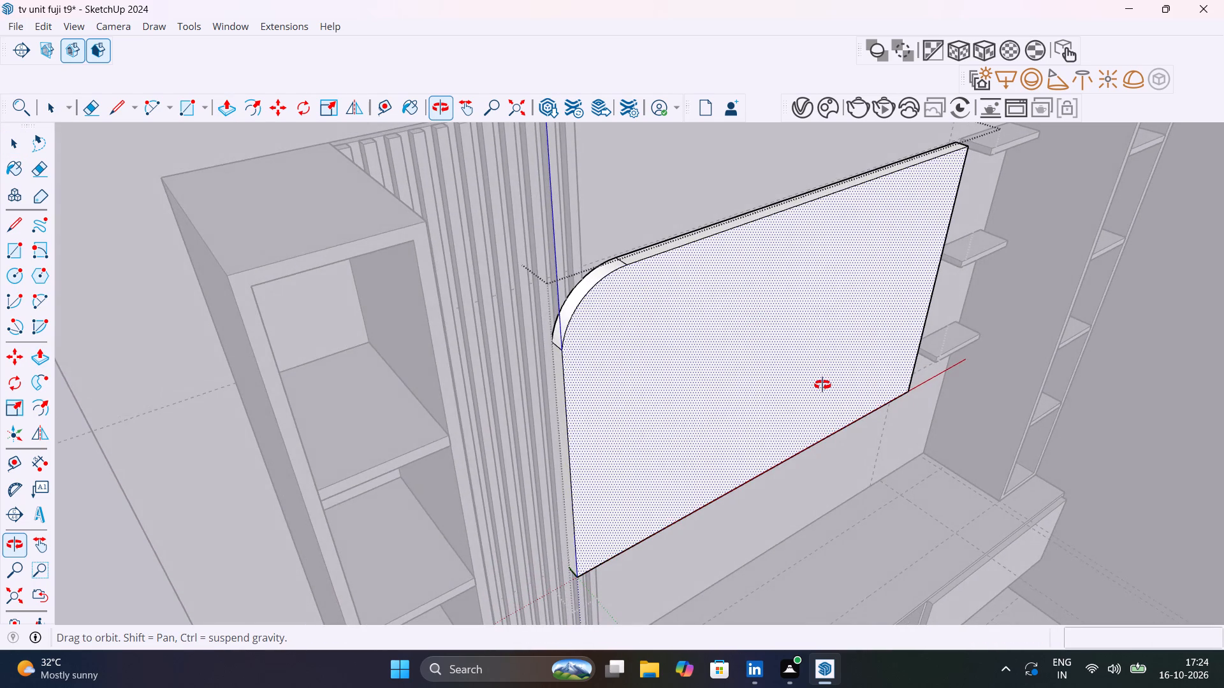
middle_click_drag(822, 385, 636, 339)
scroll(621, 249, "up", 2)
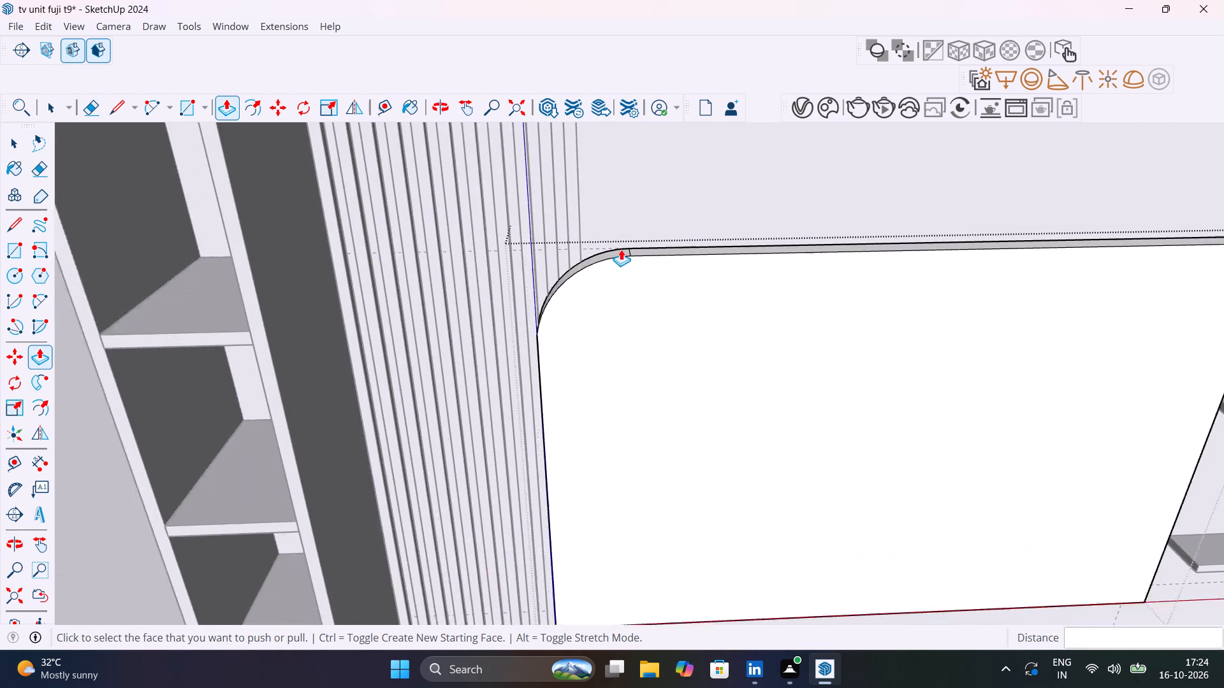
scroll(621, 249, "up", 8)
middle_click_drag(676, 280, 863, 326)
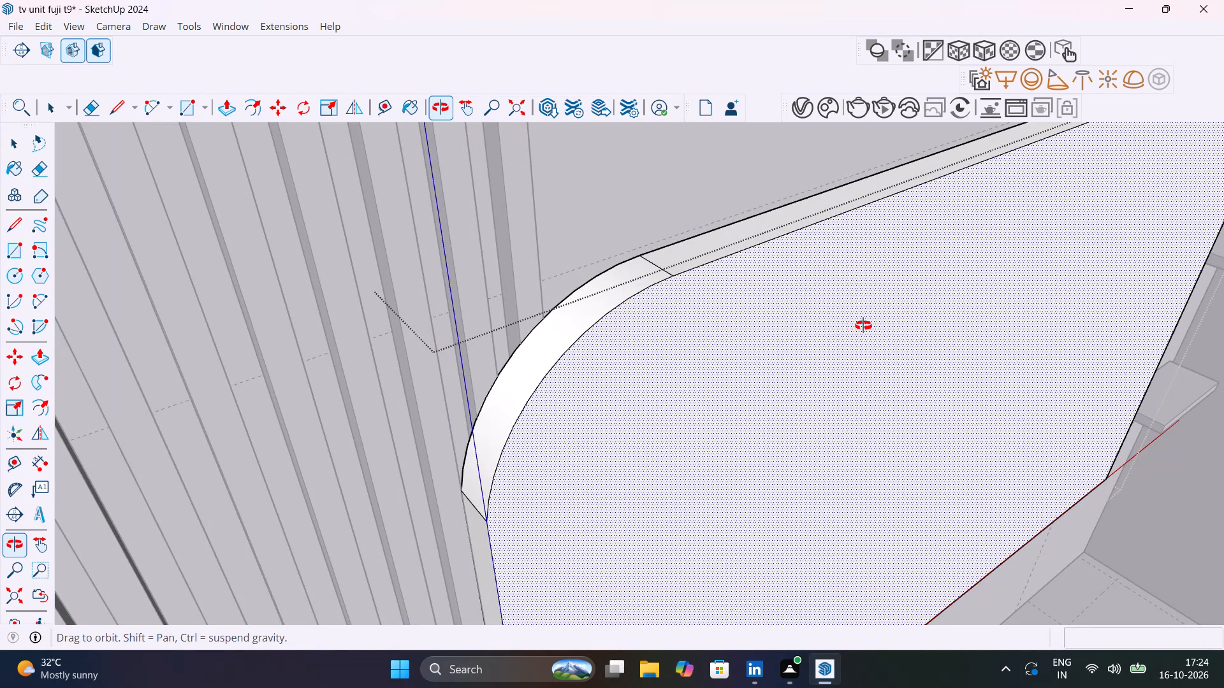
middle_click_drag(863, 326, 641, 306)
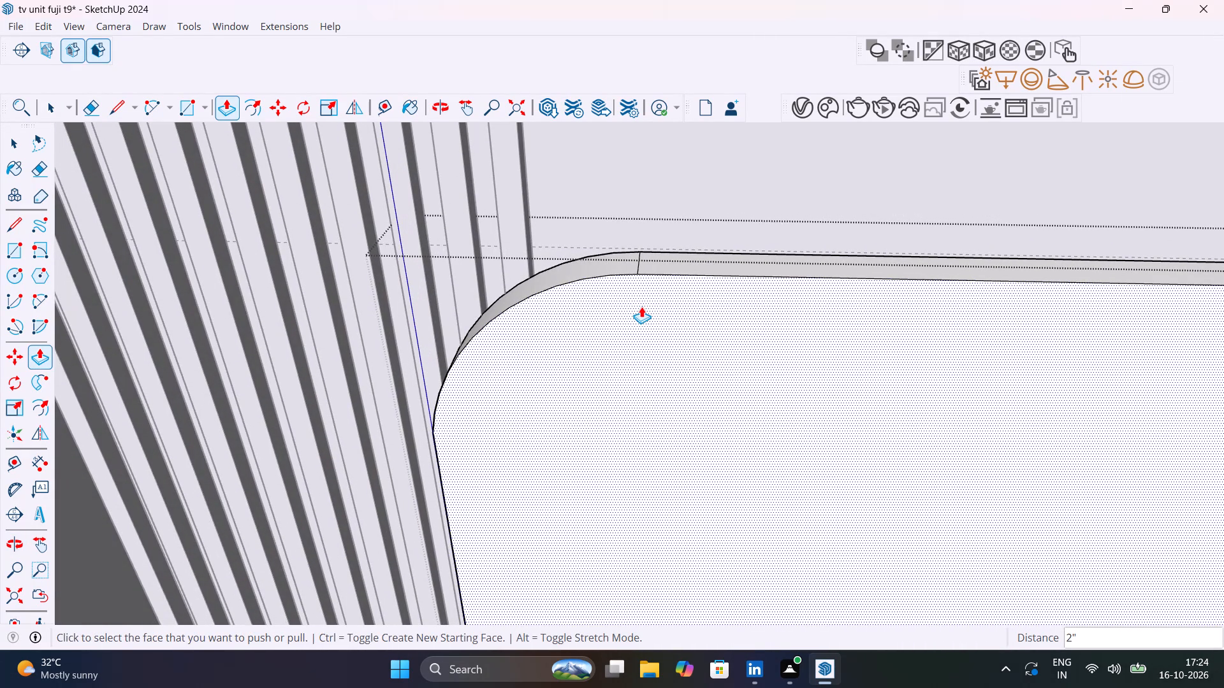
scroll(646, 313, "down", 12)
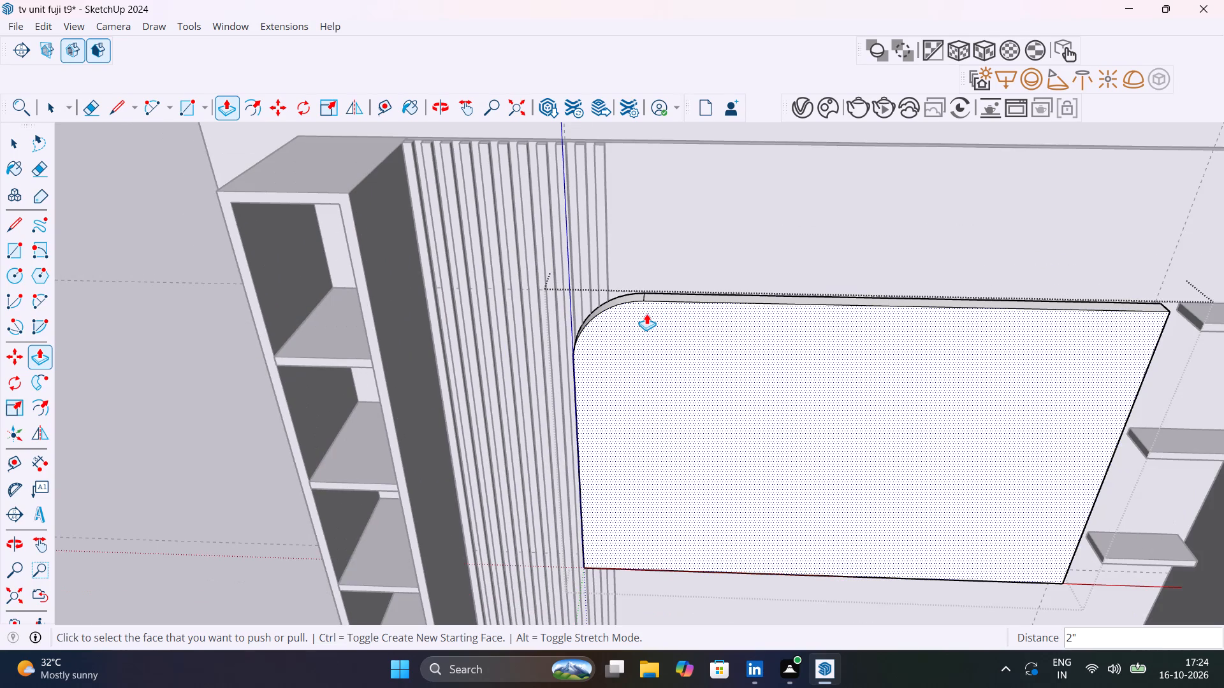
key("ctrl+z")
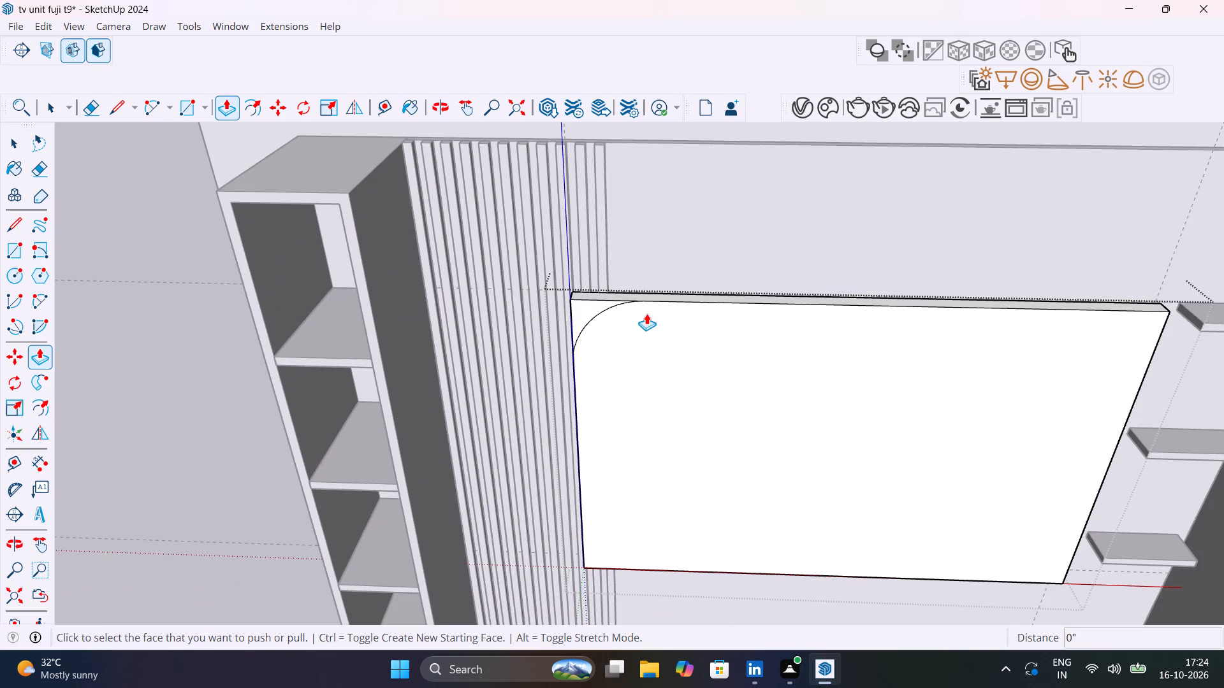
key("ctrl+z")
Leave the central panel's group and explode it into loose geometry.
key("space")
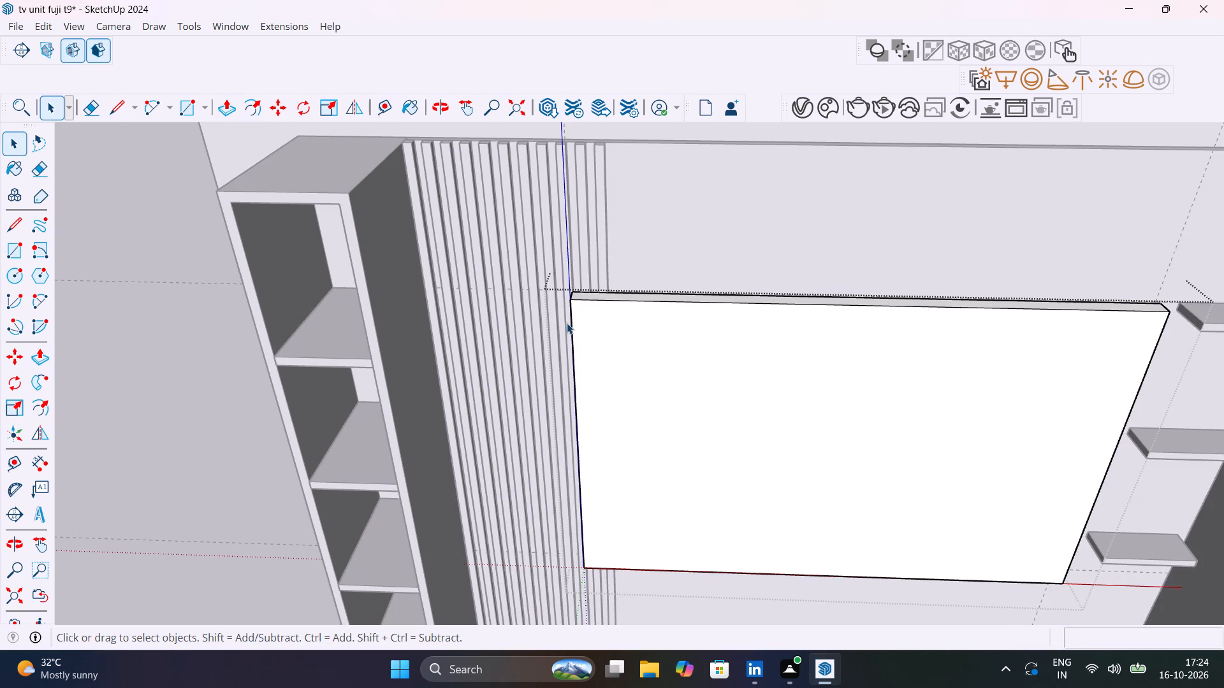
scroll(565, 320, "down", 6)
right_click(616, 343)
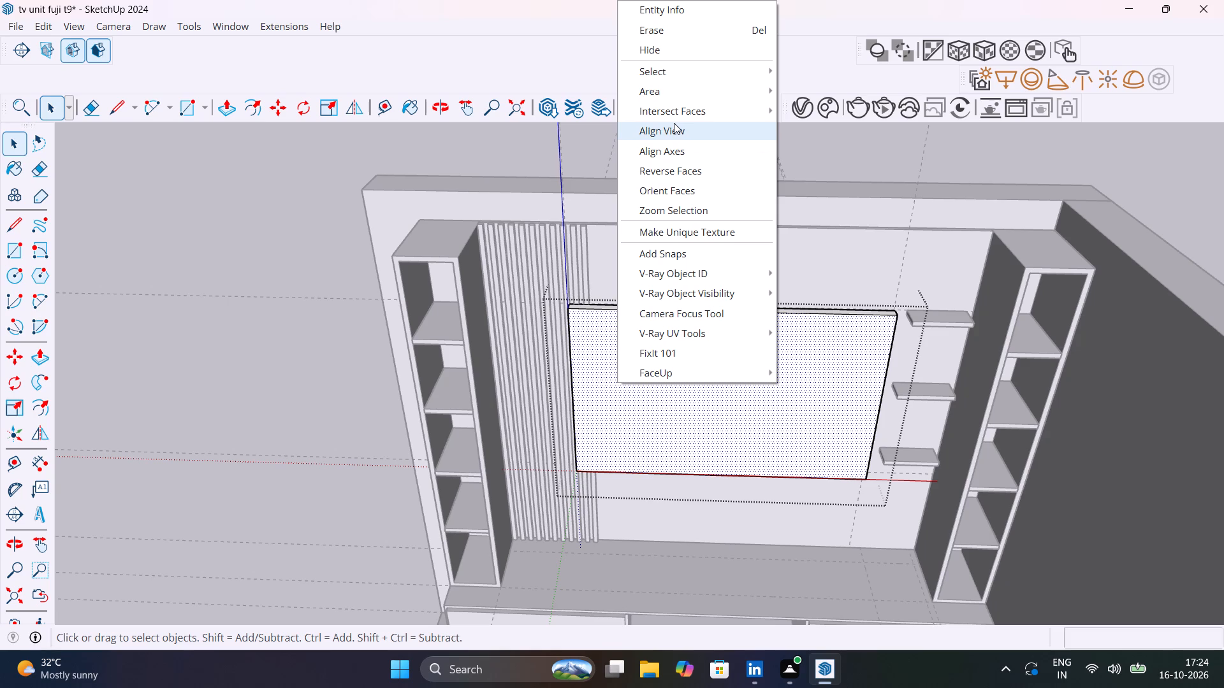
left_click(339, 254)
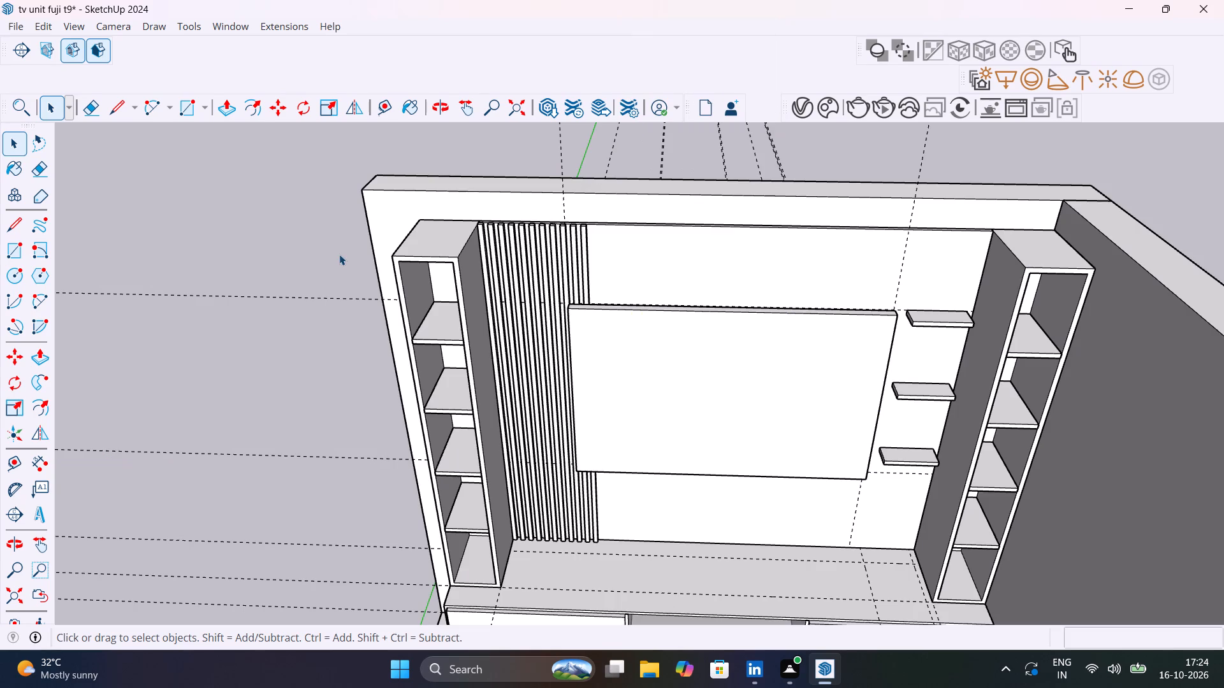
left_click(623, 343)
right_click(623, 343)
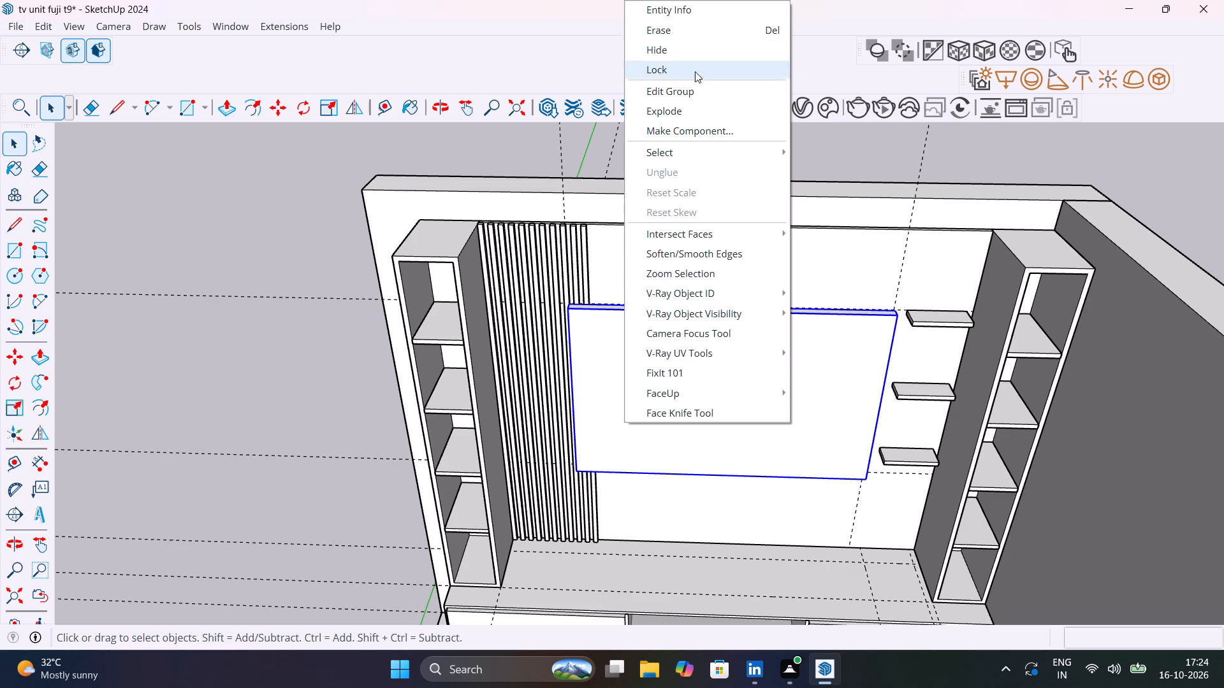
left_click(708, 113)
left_click(806, 151)
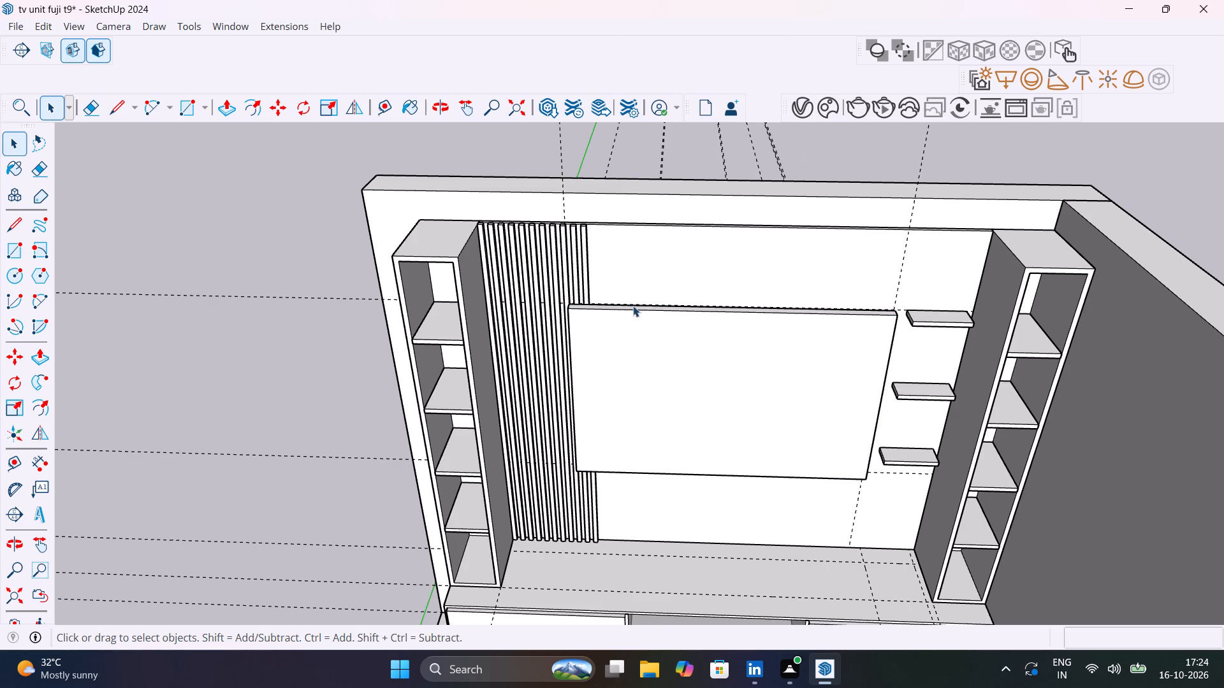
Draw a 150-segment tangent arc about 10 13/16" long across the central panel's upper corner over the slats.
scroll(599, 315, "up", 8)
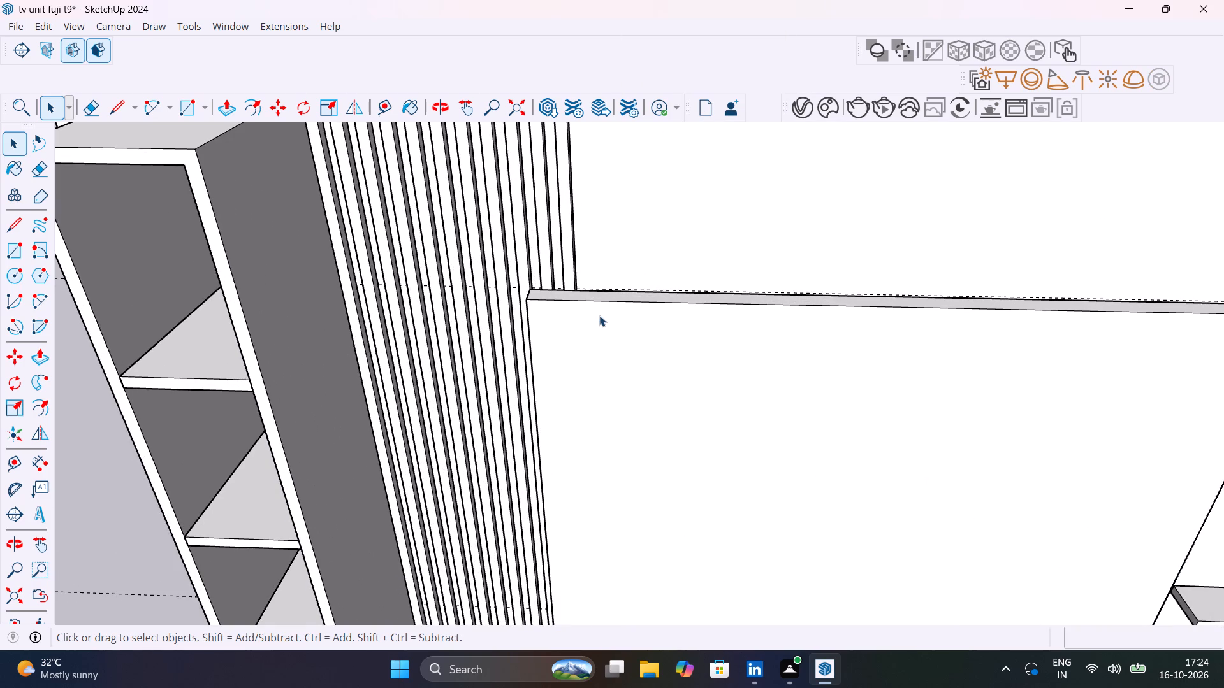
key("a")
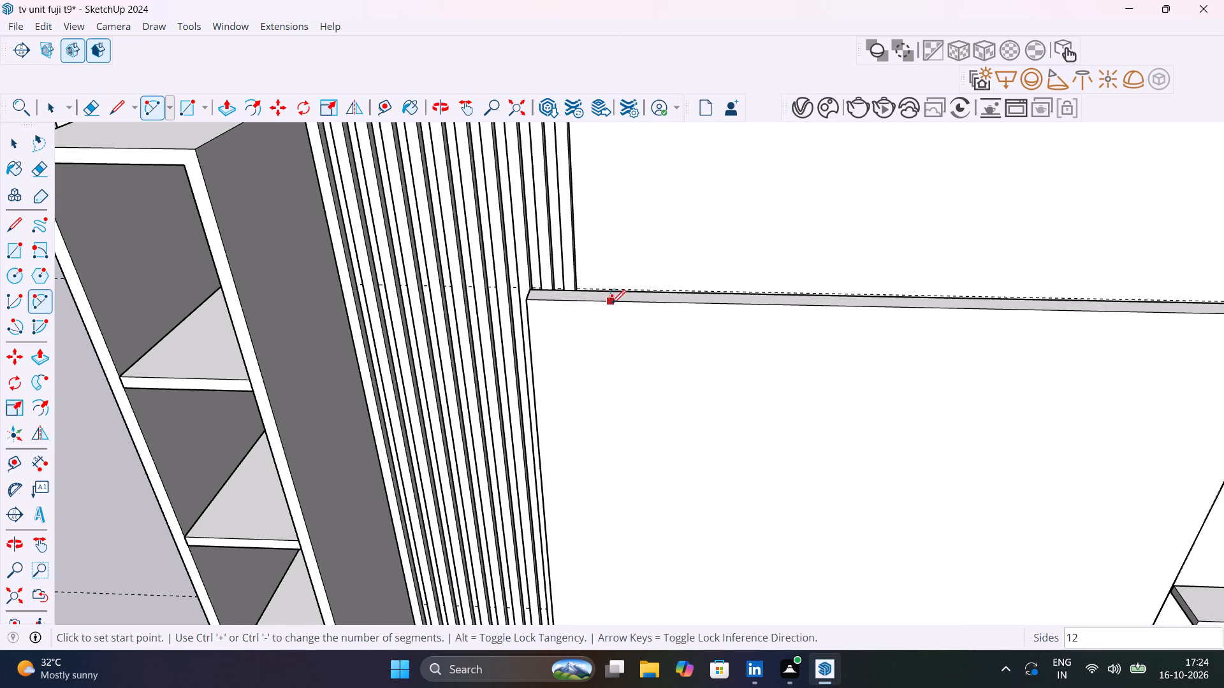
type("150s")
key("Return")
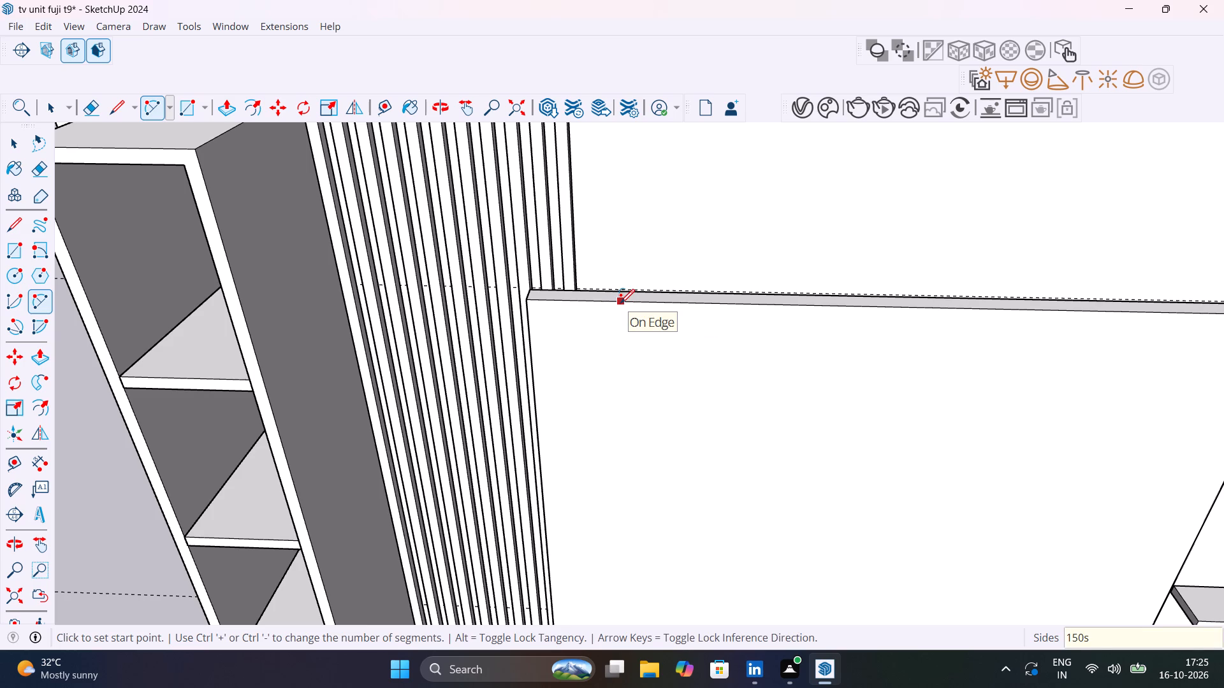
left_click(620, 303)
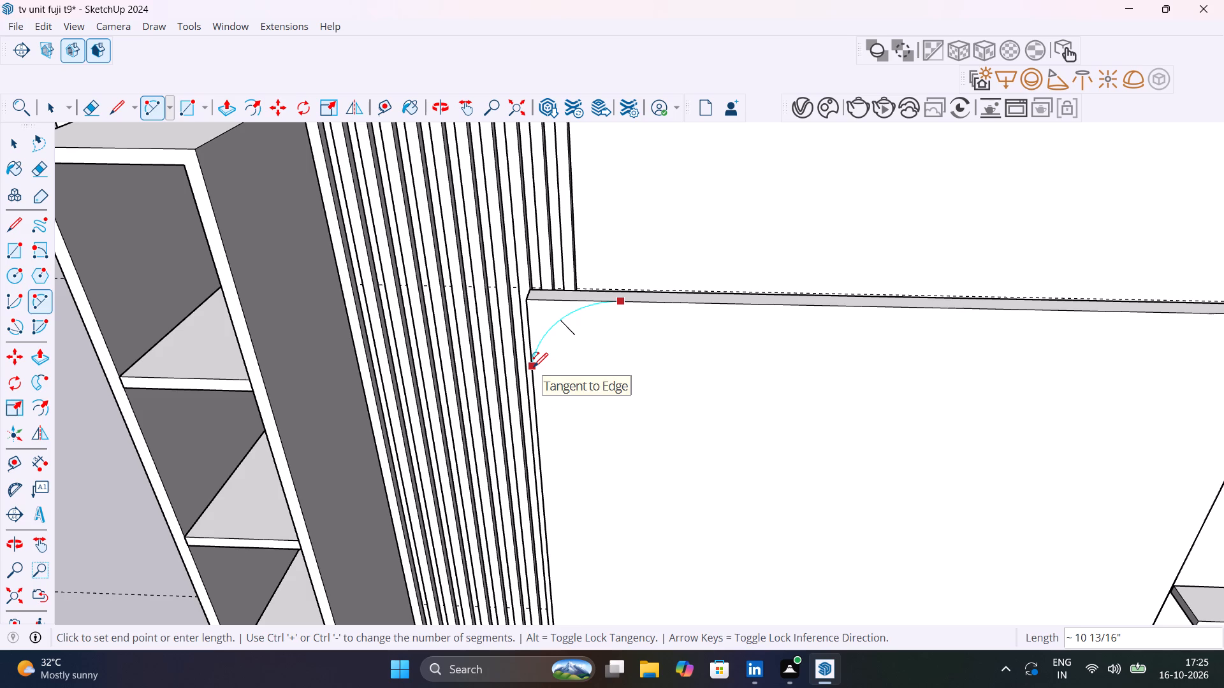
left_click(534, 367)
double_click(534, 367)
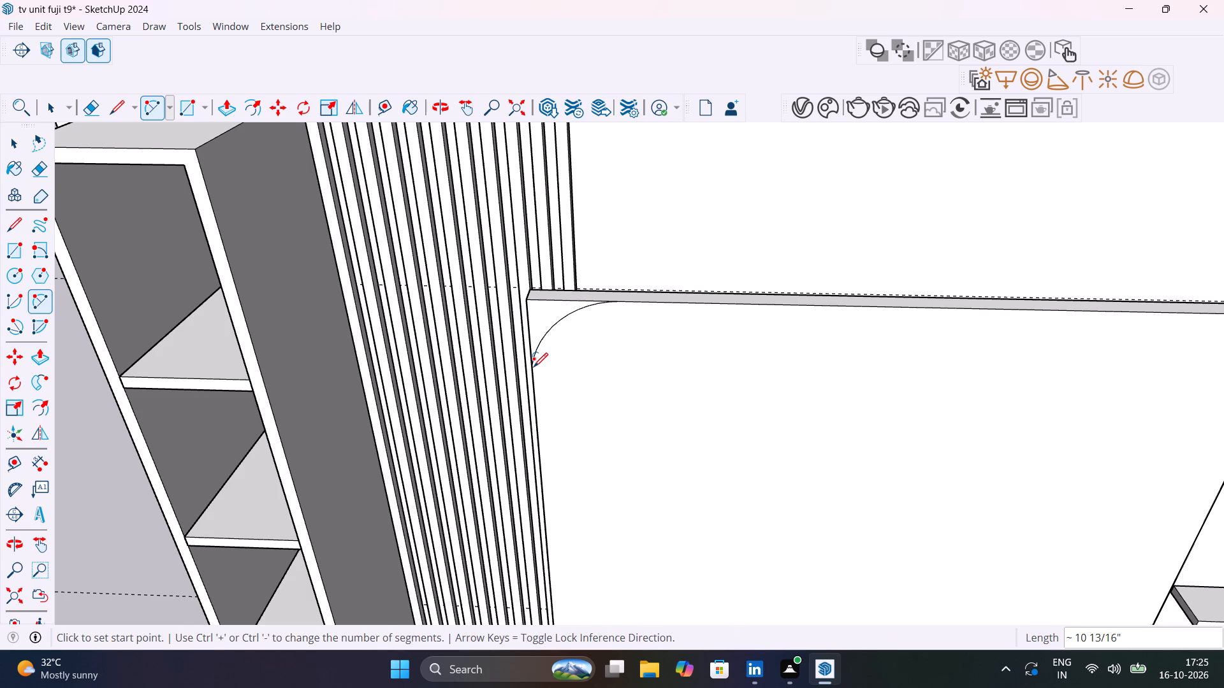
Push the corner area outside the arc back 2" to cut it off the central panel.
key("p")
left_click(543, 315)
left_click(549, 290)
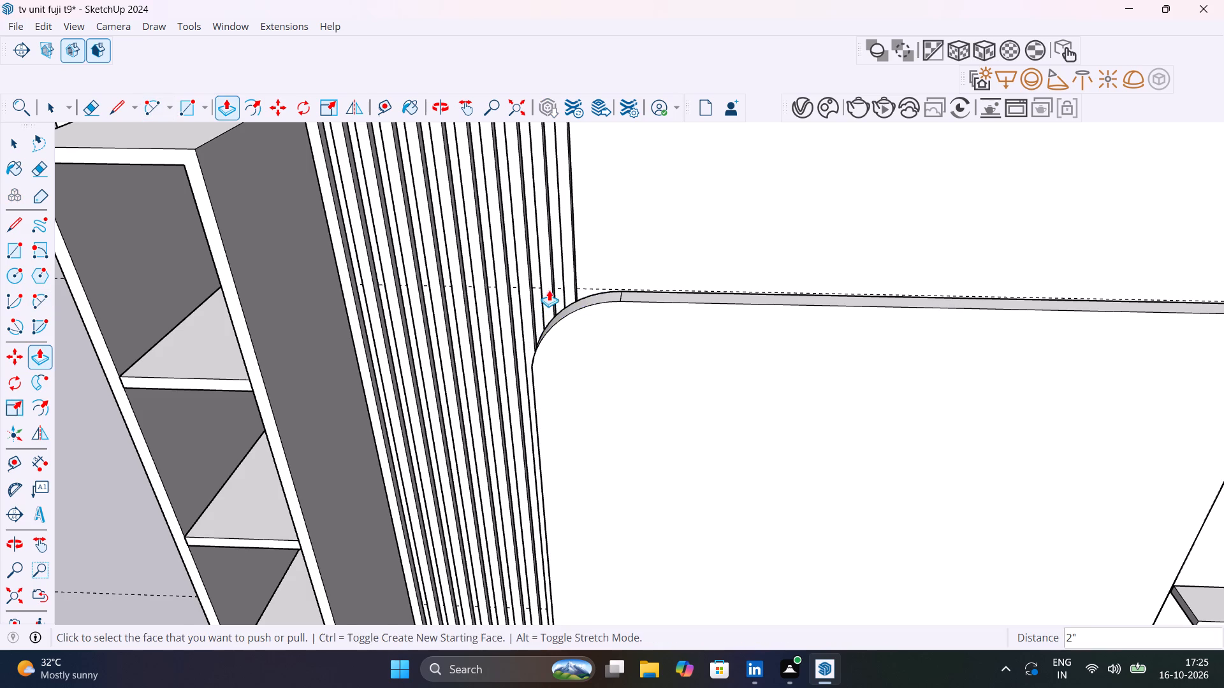
Examine the central panel's rounded corner and top edge against the slats and back wall from several angles.
middle_click_drag(601, 316, 826, 371)
scroll(627, 310, "up", 3)
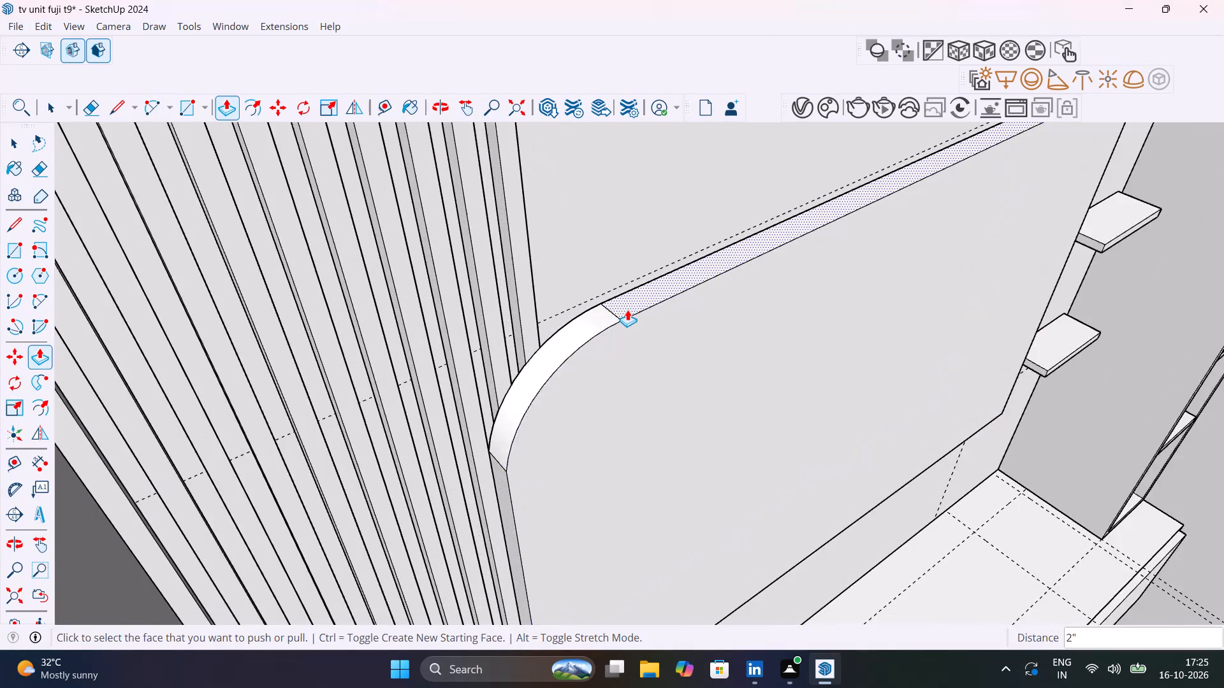
scroll(627, 310, "up", 5)
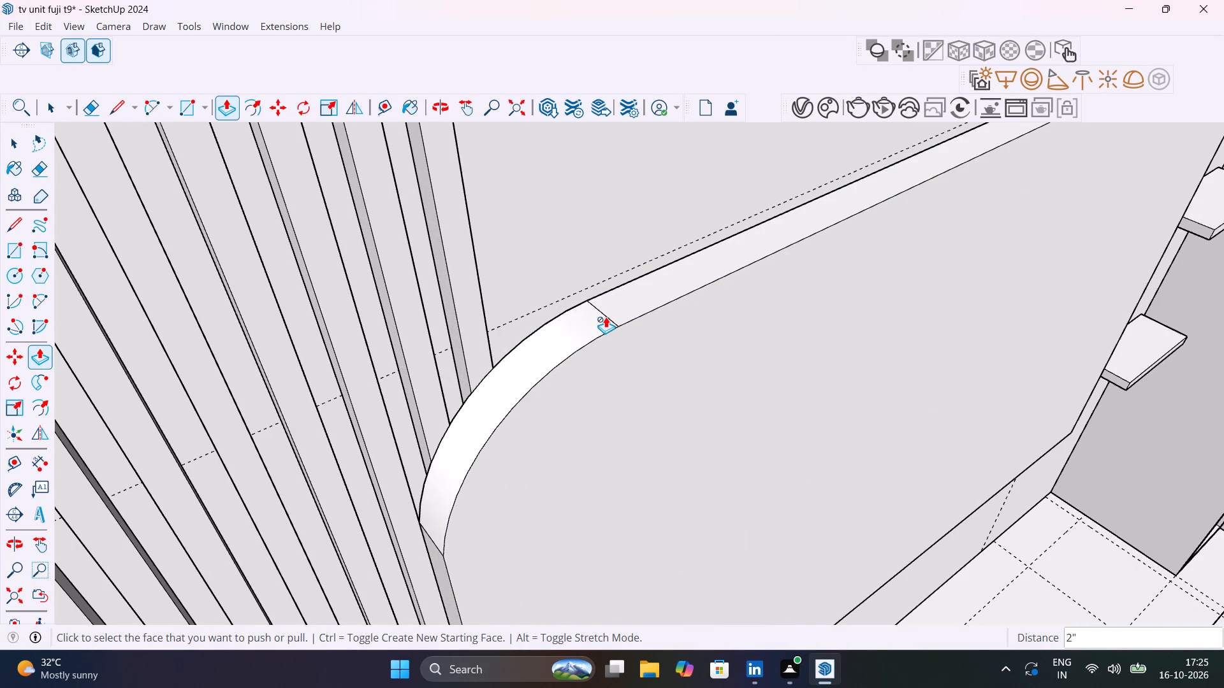
scroll(618, 306, "down", 14)
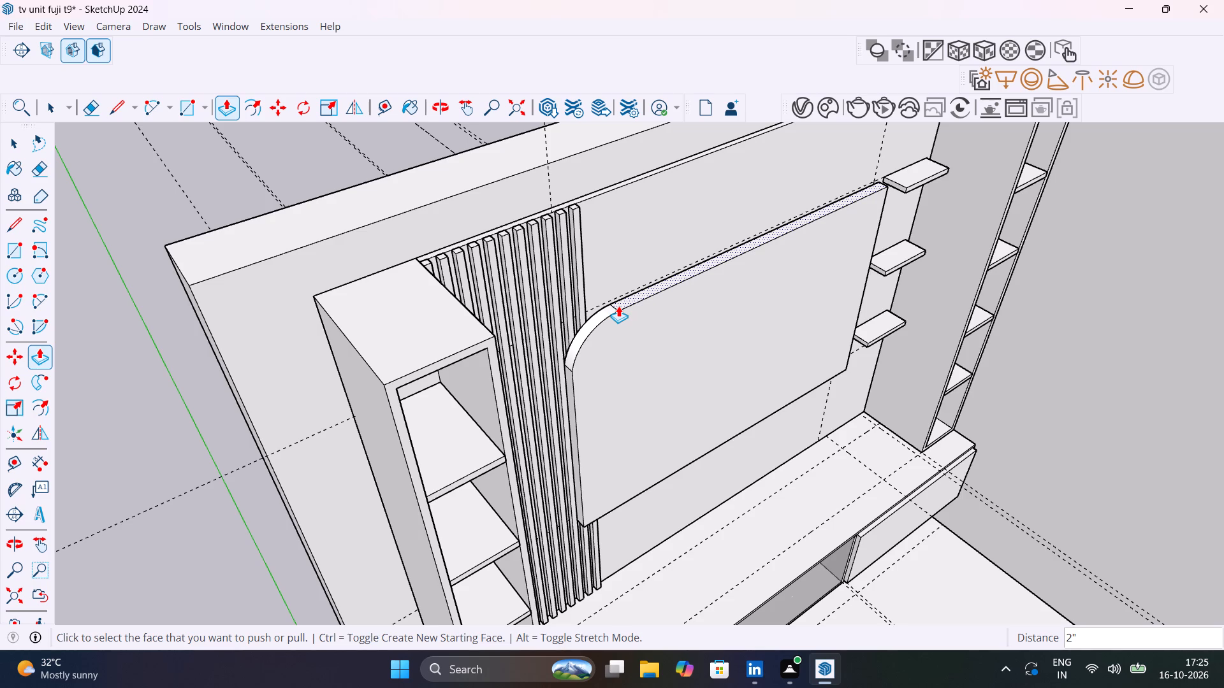
middle_click_drag(668, 295, 896, 352)
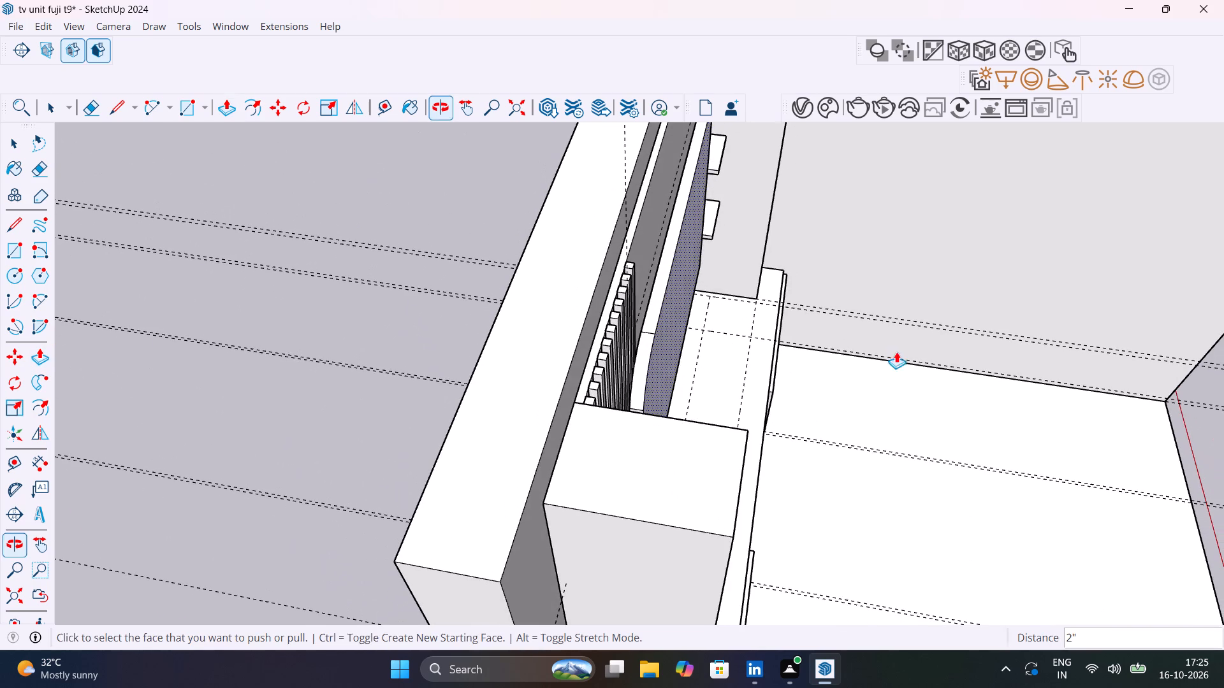
scroll(655, 289, "up", 8)
middle_click_drag(671, 340, 771, 345)
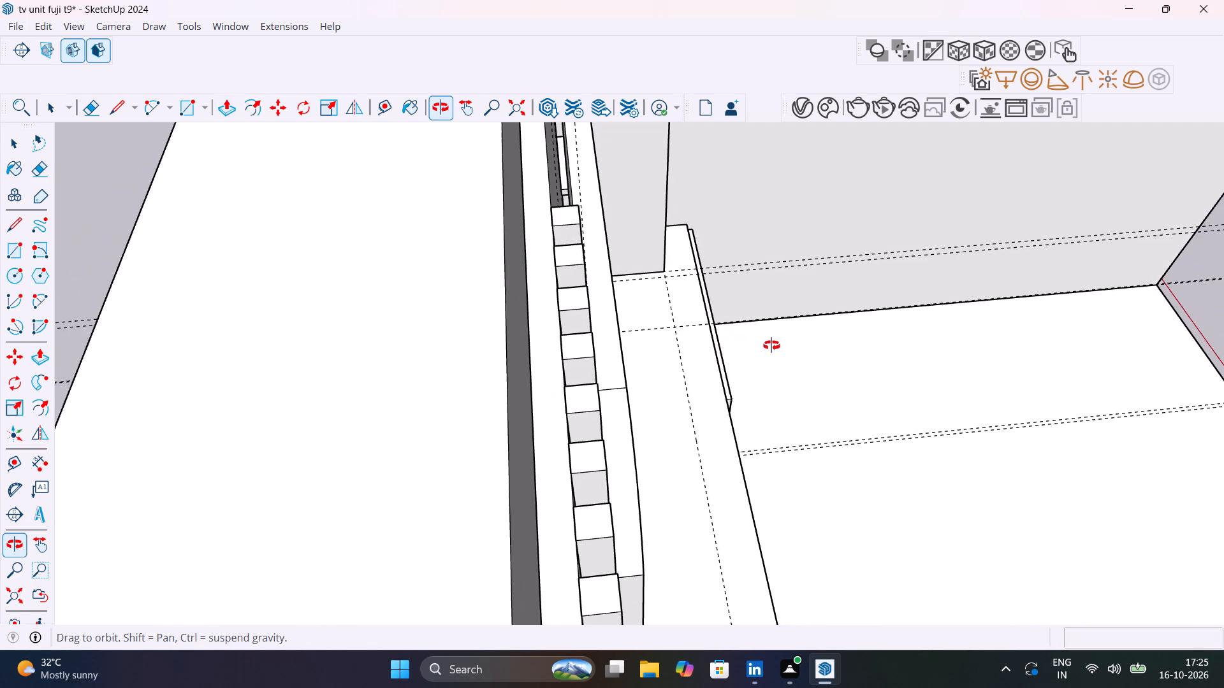
middle_click_drag(771, 345, 794, 384)
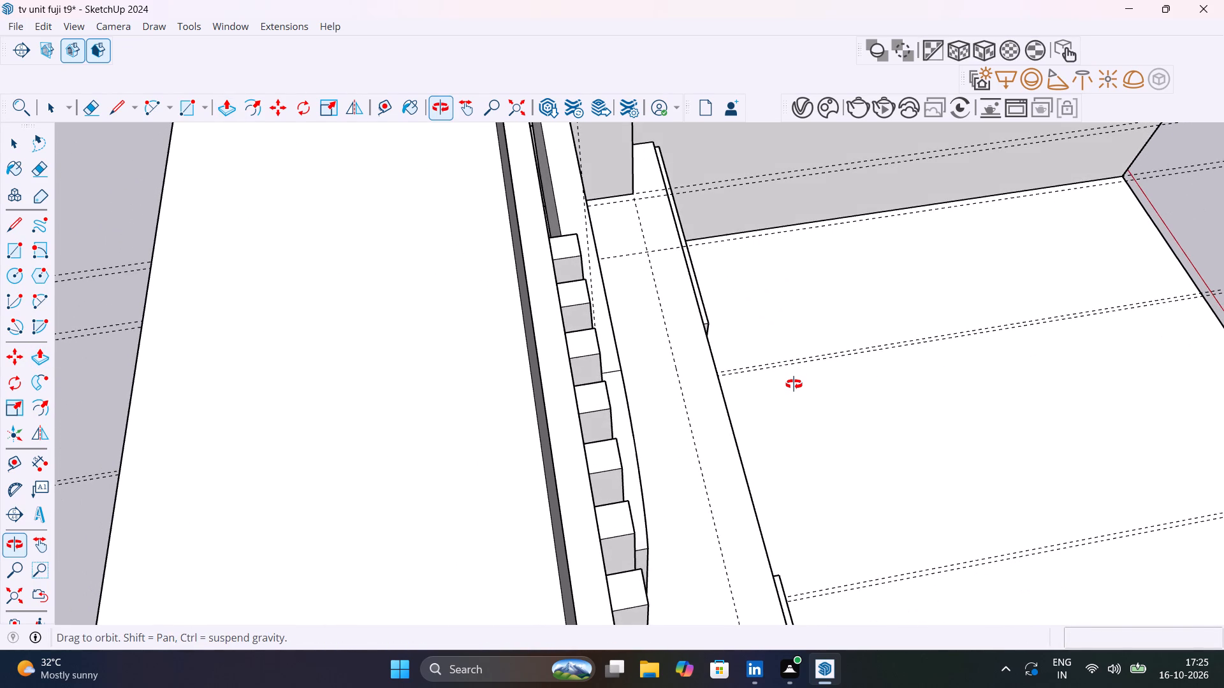
middle_click_drag(794, 384, 604, 308)
scroll(646, 342, "down", 8)
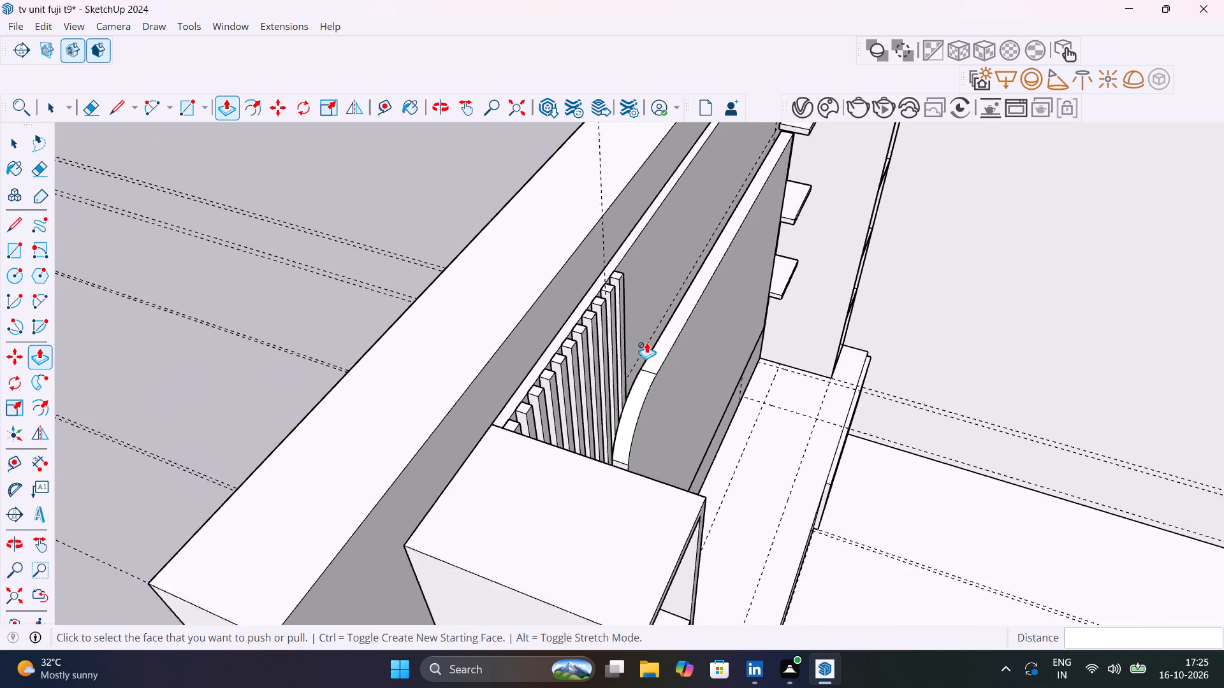
scroll(646, 342, "down", 2)
middle_click_drag(654, 349, 469, 252)
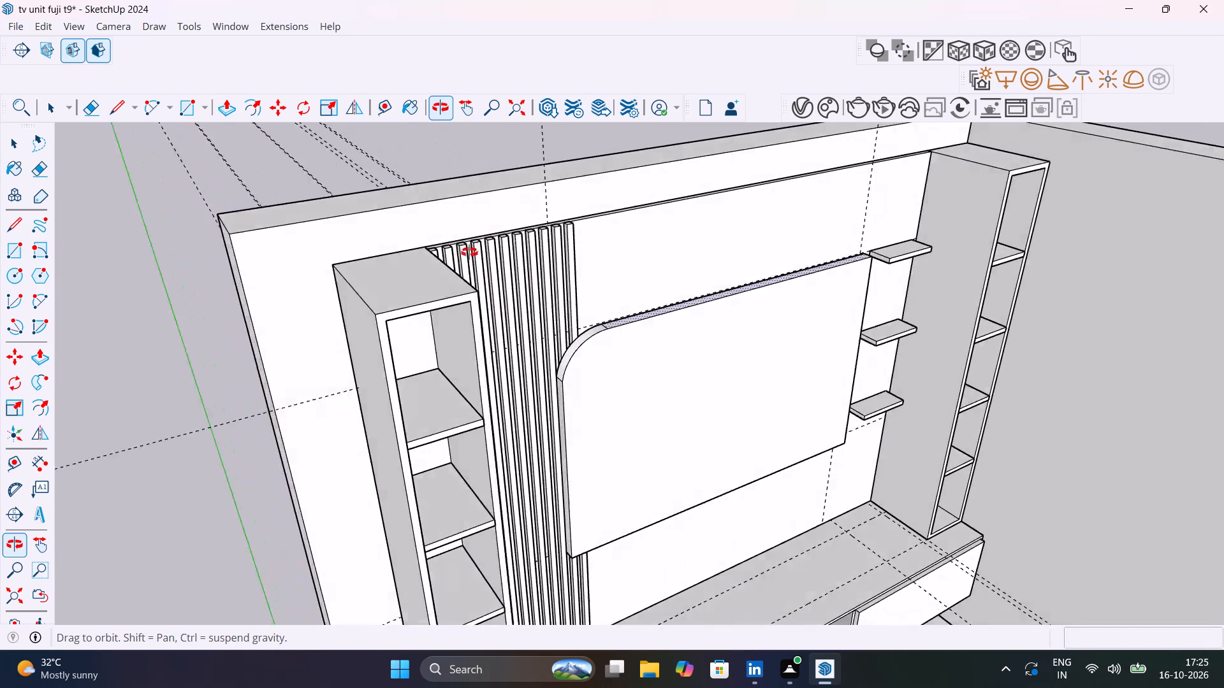
middle_click_drag(469, 252, 435, 371)
scroll(642, 331, "up", 9)
middle_click_drag(645, 340, 699, 348)
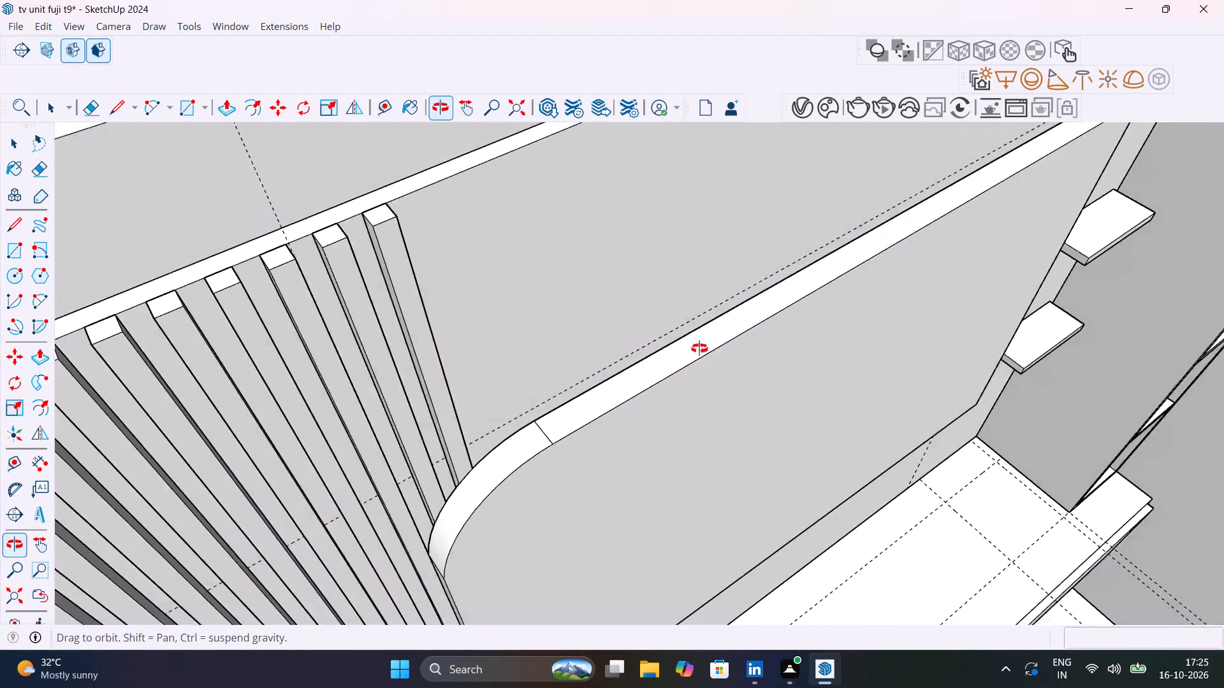
middle_click_drag(699, 348, 540, 438)
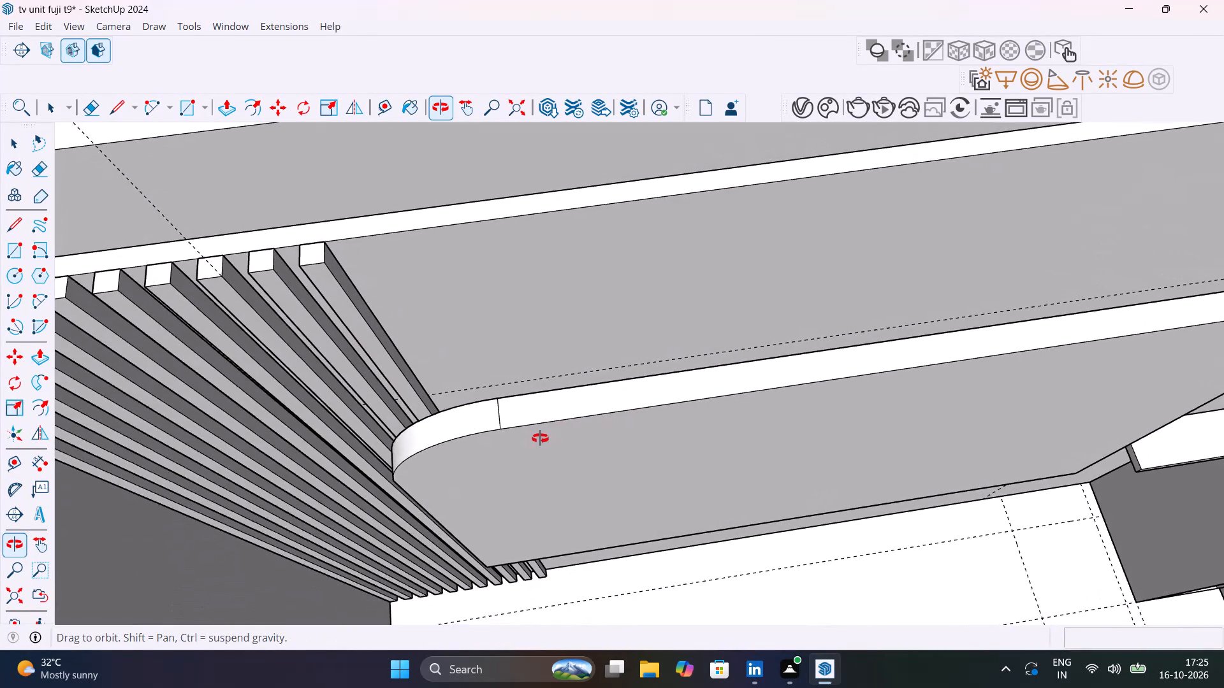
middle_click_drag(540, 438, 423, 398)
scroll(476, 364, "down", 4)
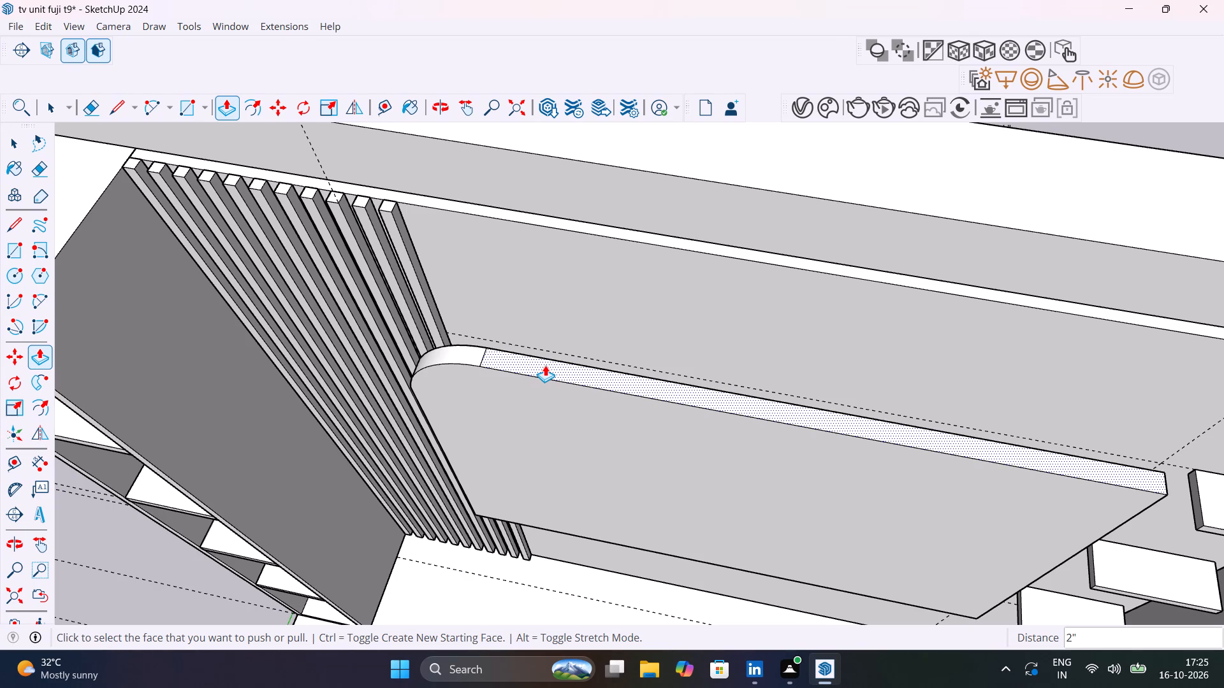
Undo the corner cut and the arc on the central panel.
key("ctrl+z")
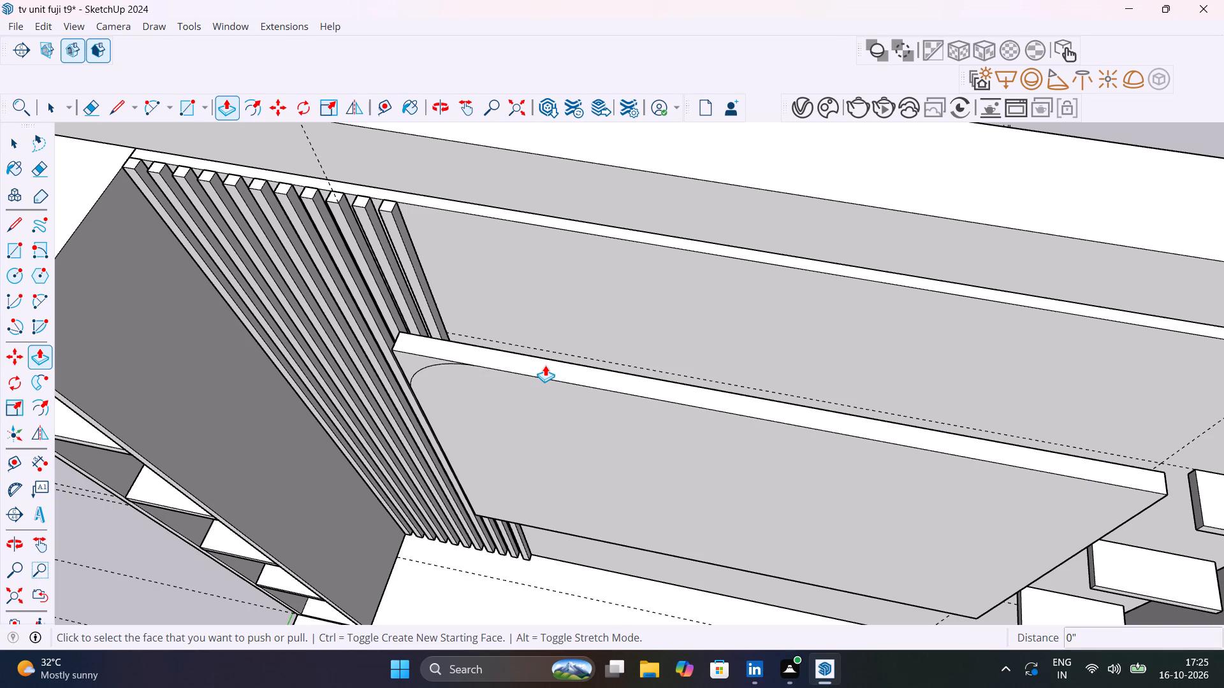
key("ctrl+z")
Copy the central panel's rear top edge forward onto its top face, splitting that face into two lengthwise strips.
key("space")
left_click(545, 365)
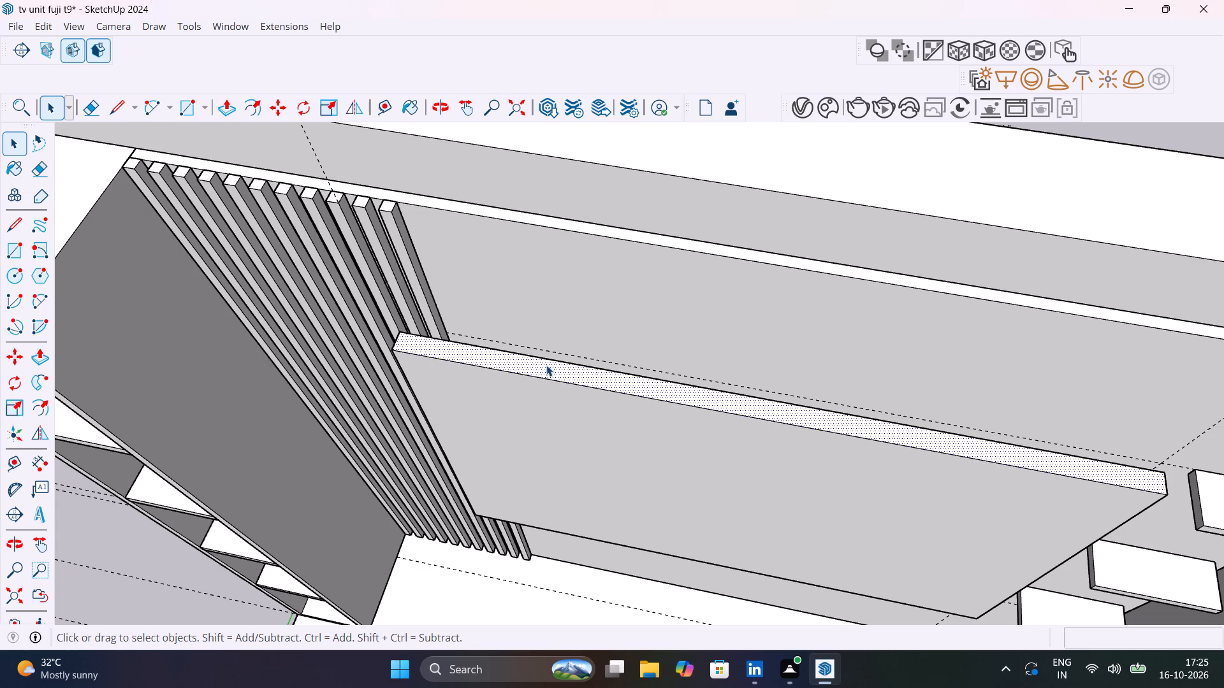
scroll(810, 406, "down", 5)
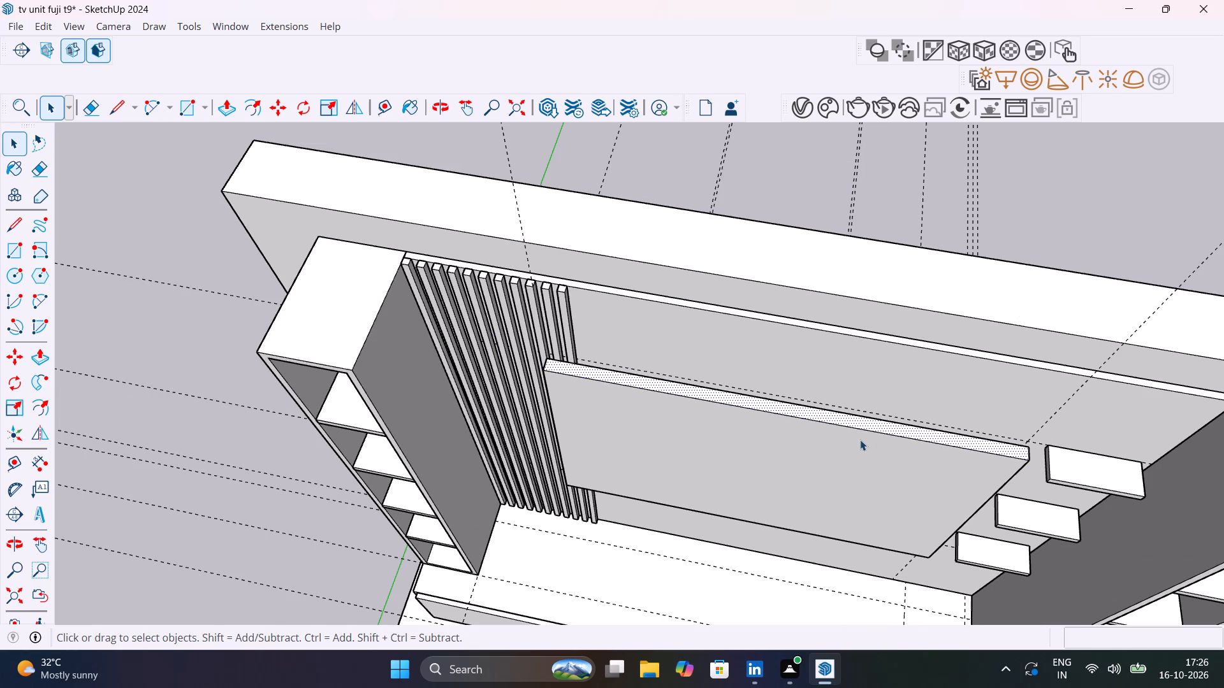
middle_click_drag(856, 438, 476, 421, "shift")
scroll(711, 493, "up", 7)
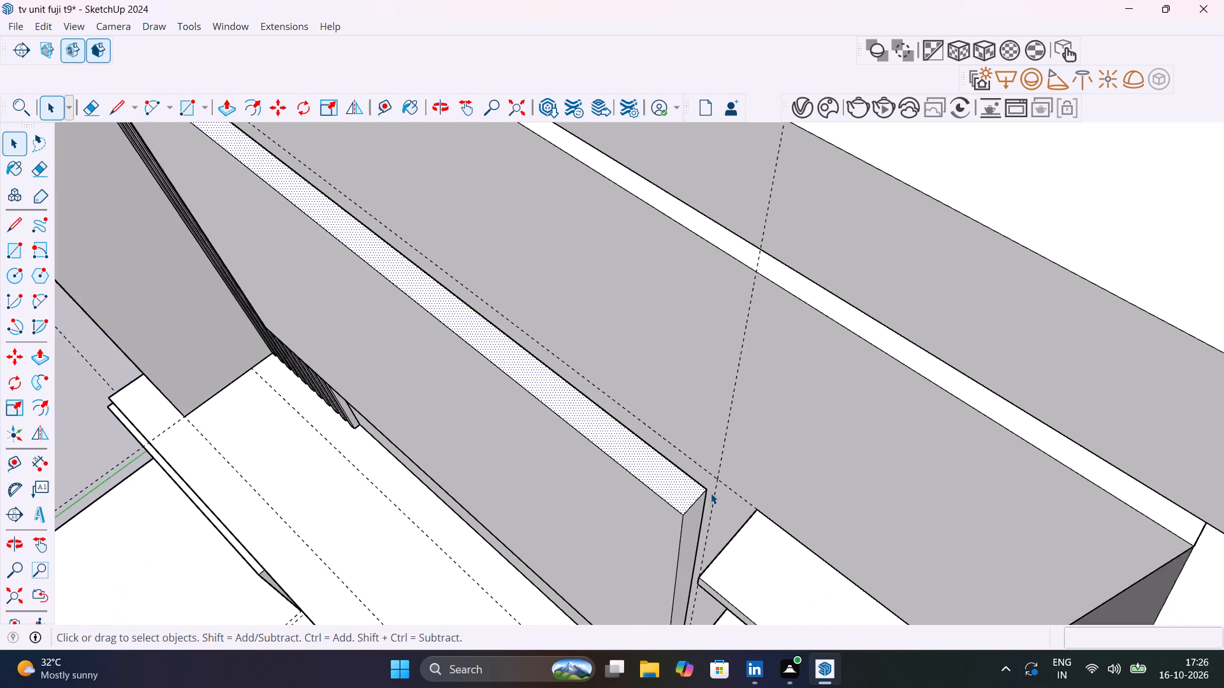
scroll(711, 493, "up", 2)
key("m")
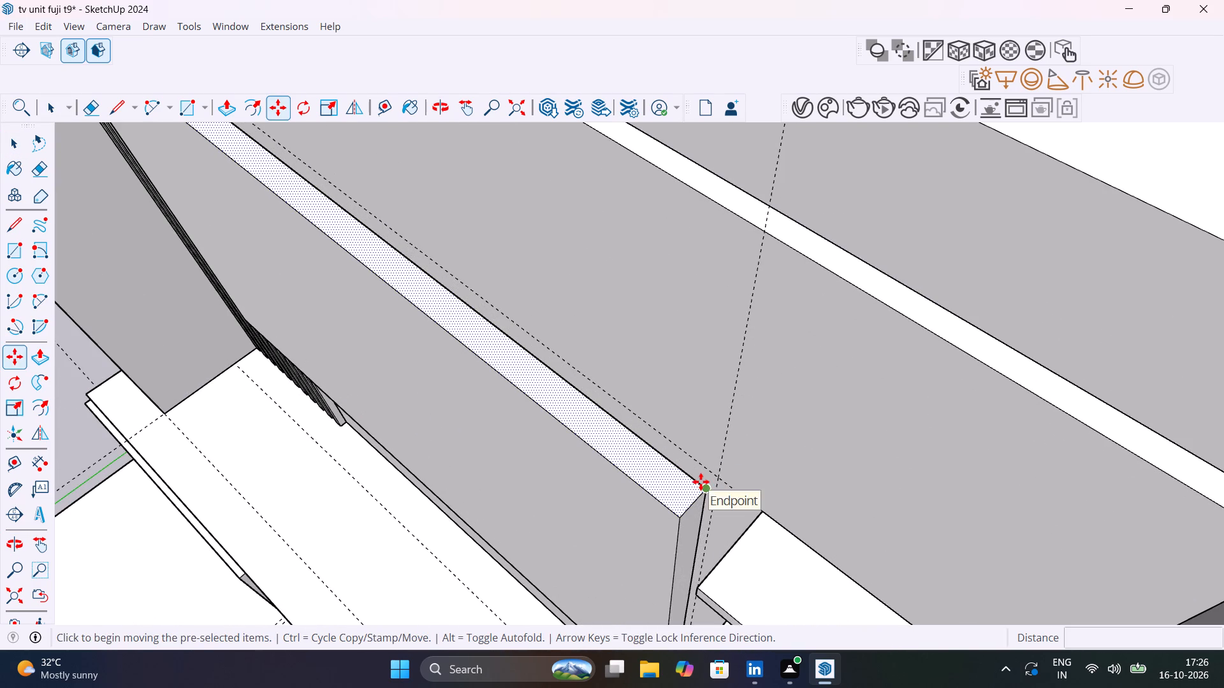
key("Escape")
key("space")
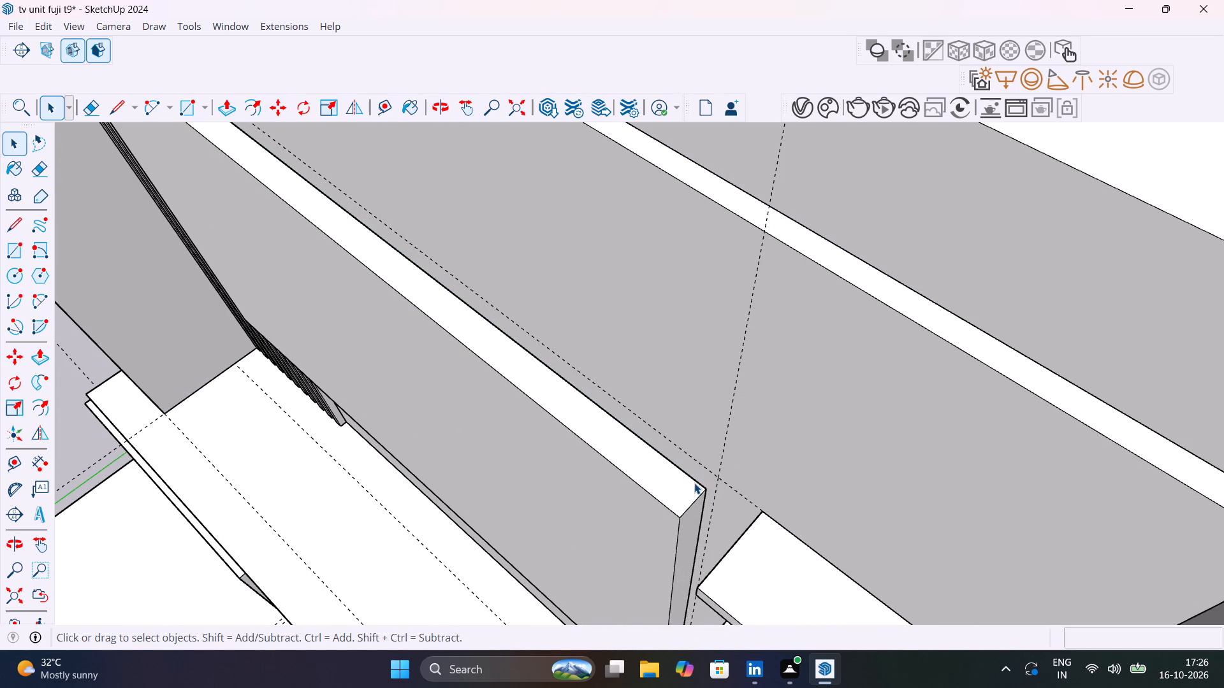
left_click(694, 478)
key("m")
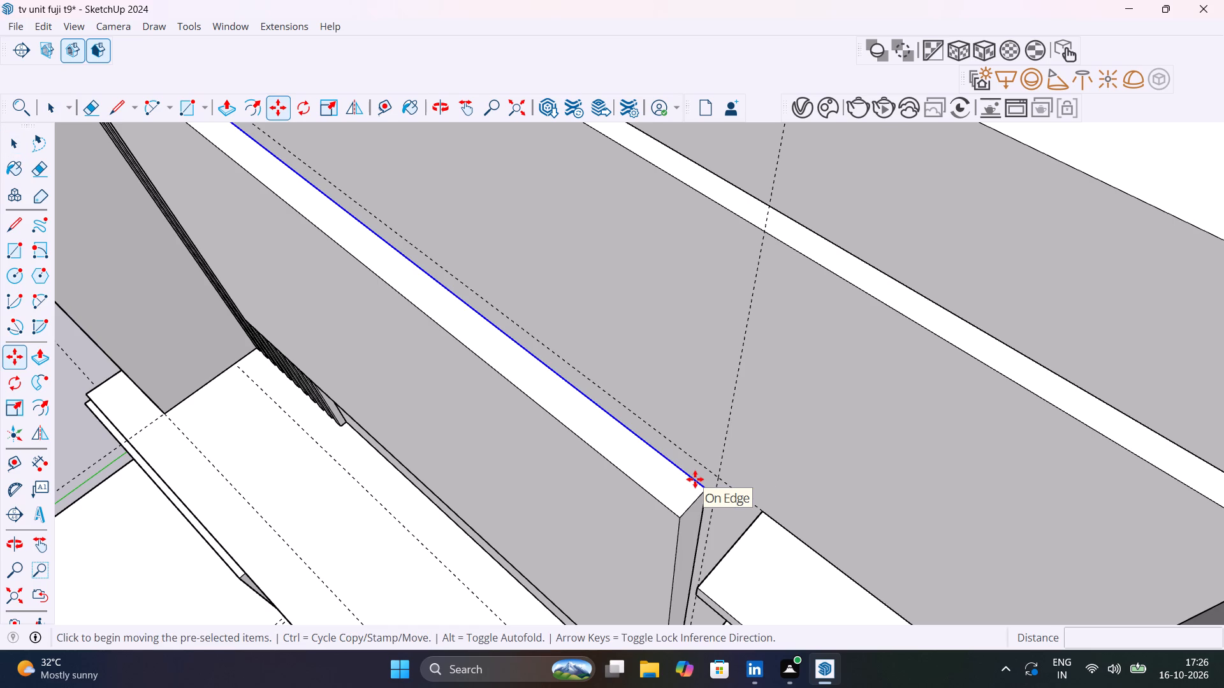
left_click(704, 491)
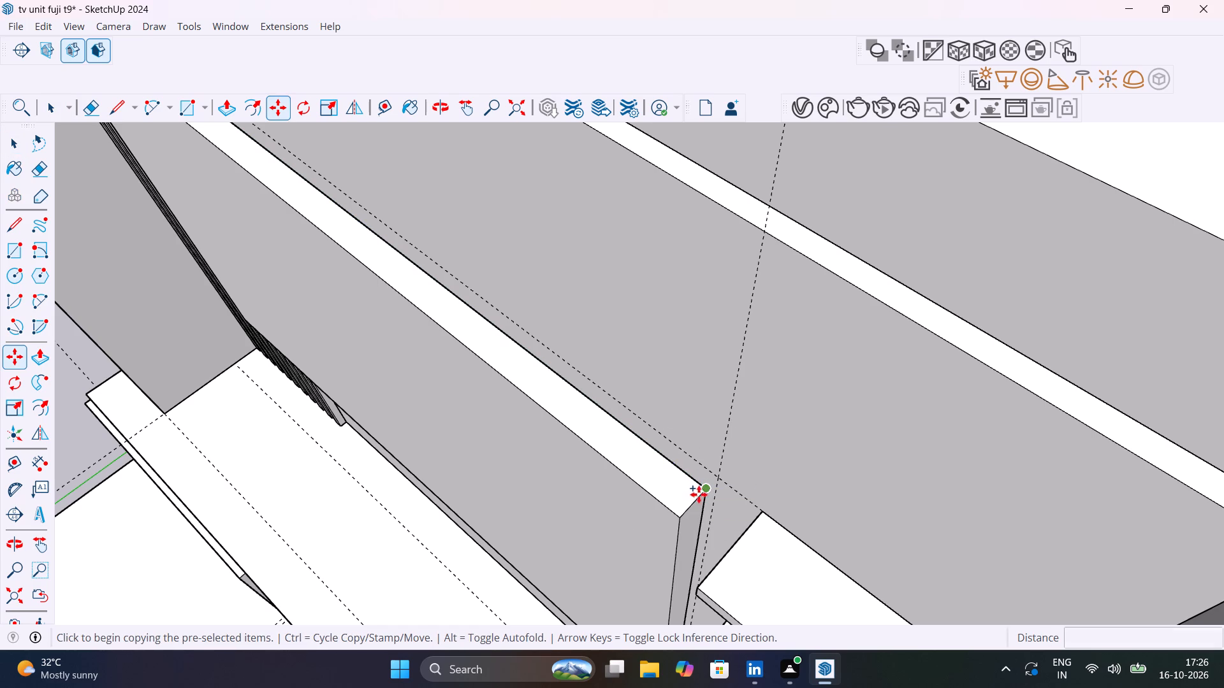
left_click(697, 499)
scroll(694, 498, "down", 10)
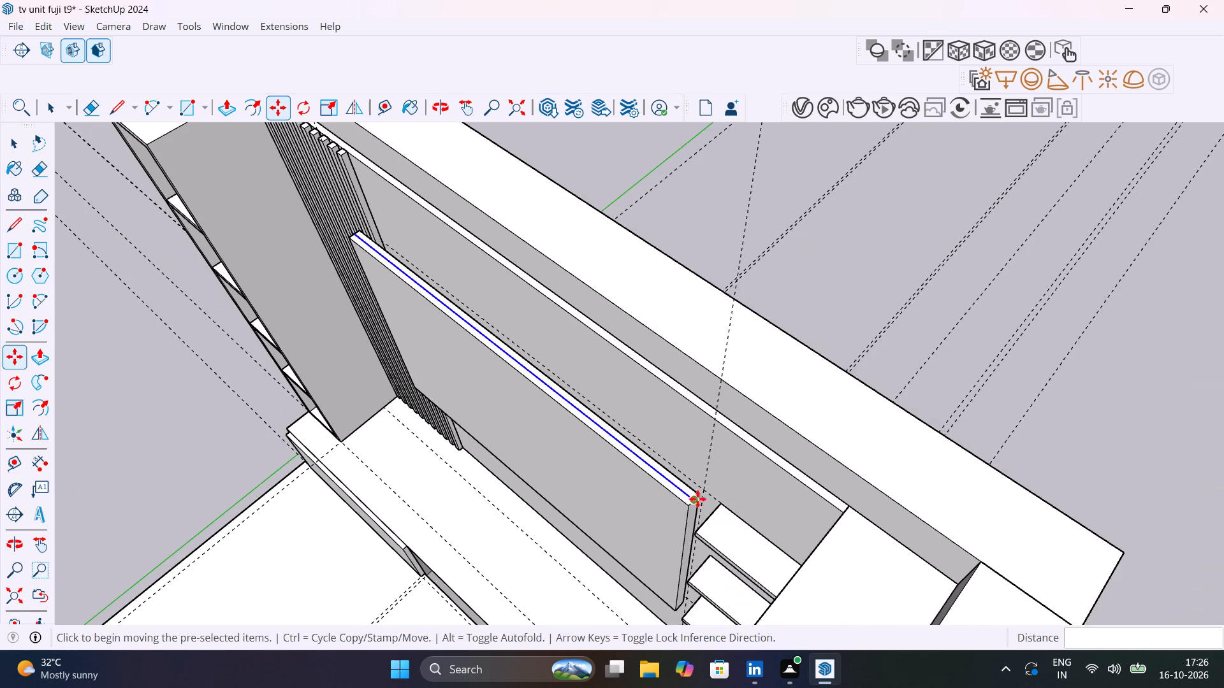
scroll(648, 443, "up", 8)
key("space")
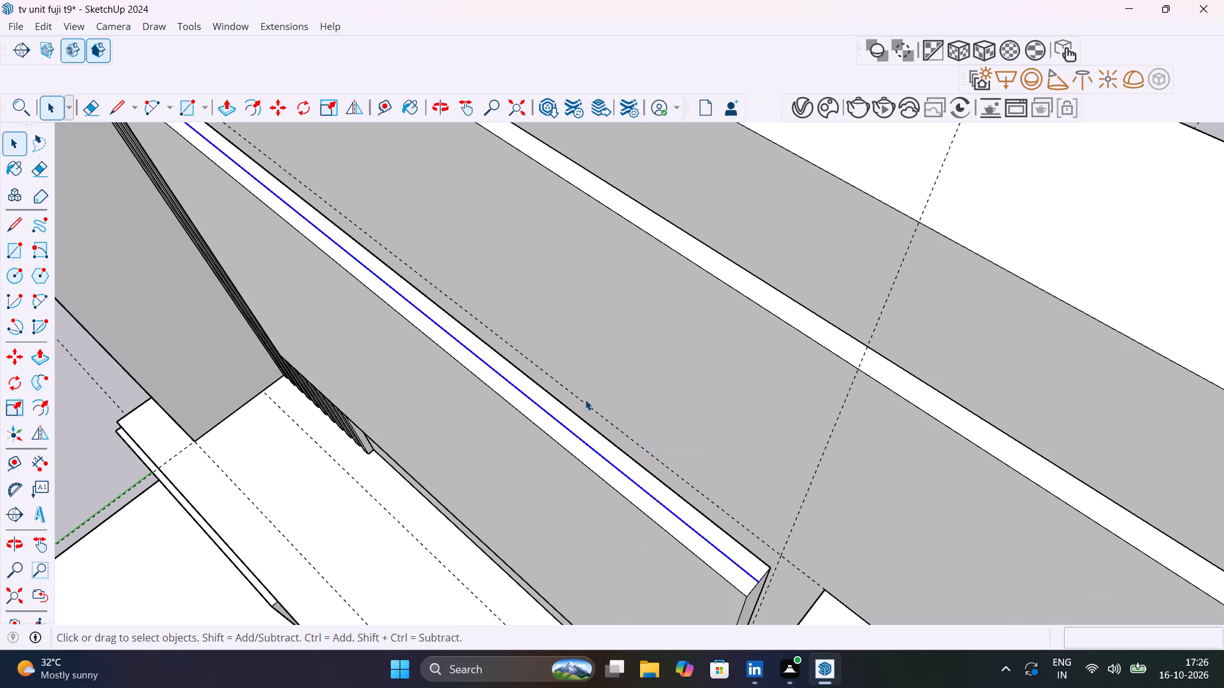
Push the rear strip of the central panel's top face down 1" to form a recess along the back edge.
left_click(613, 455)
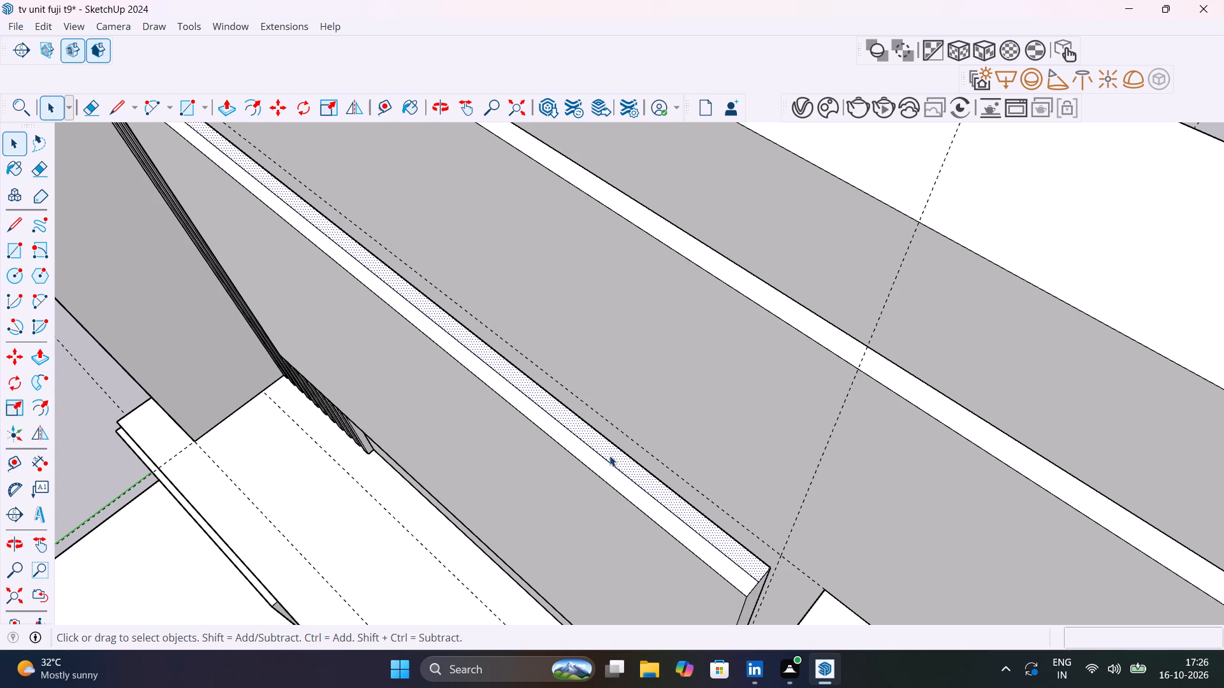
key("p")
left_click(617, 450)
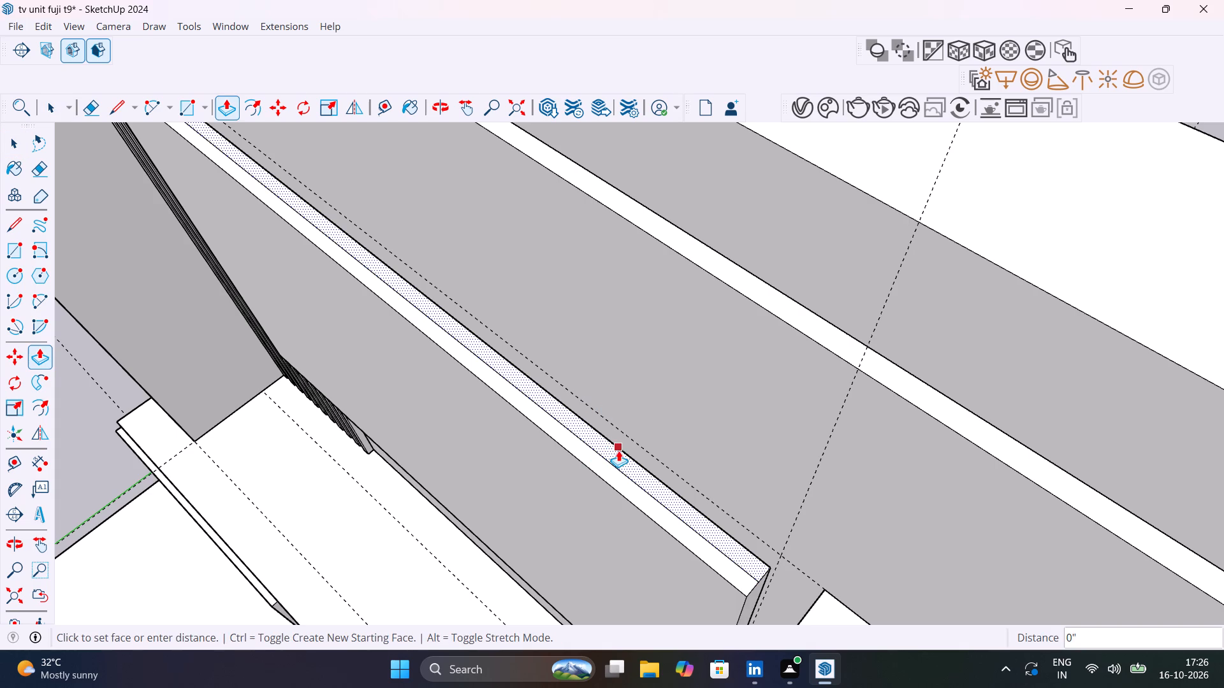
middle_click_drag(613, 450, 346, 389)
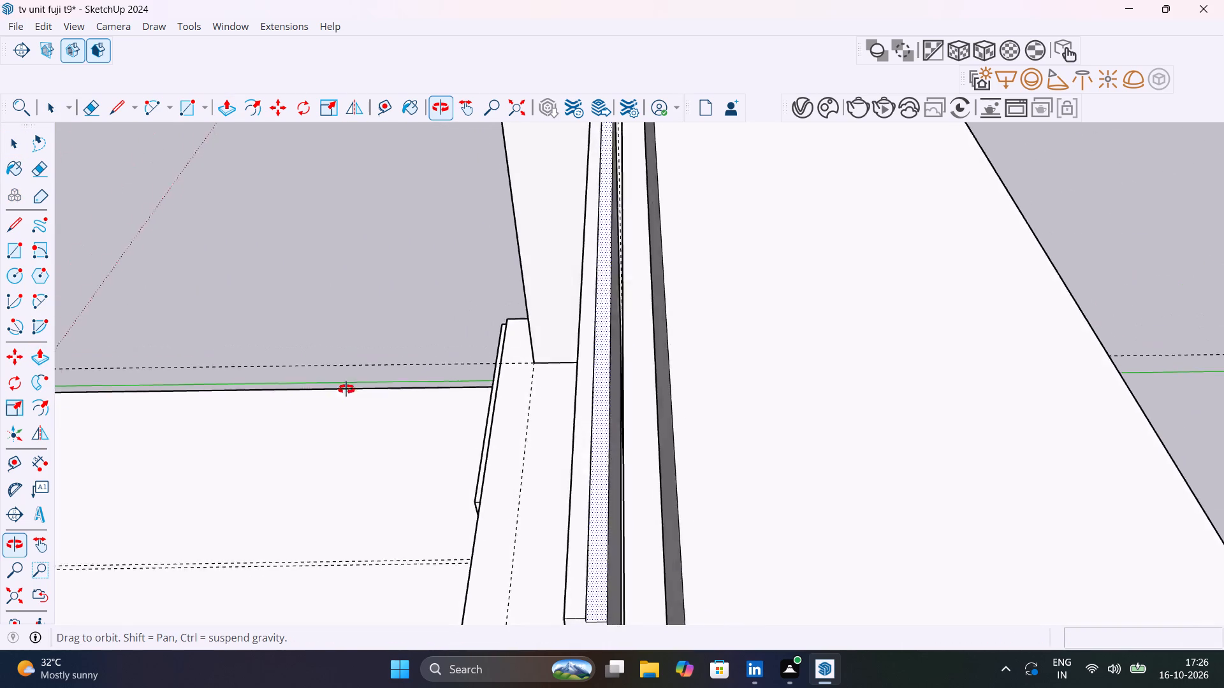
middle_click_drag(346, 389, 412, 352)
middle_click_drag(617, 492, 601, 464)
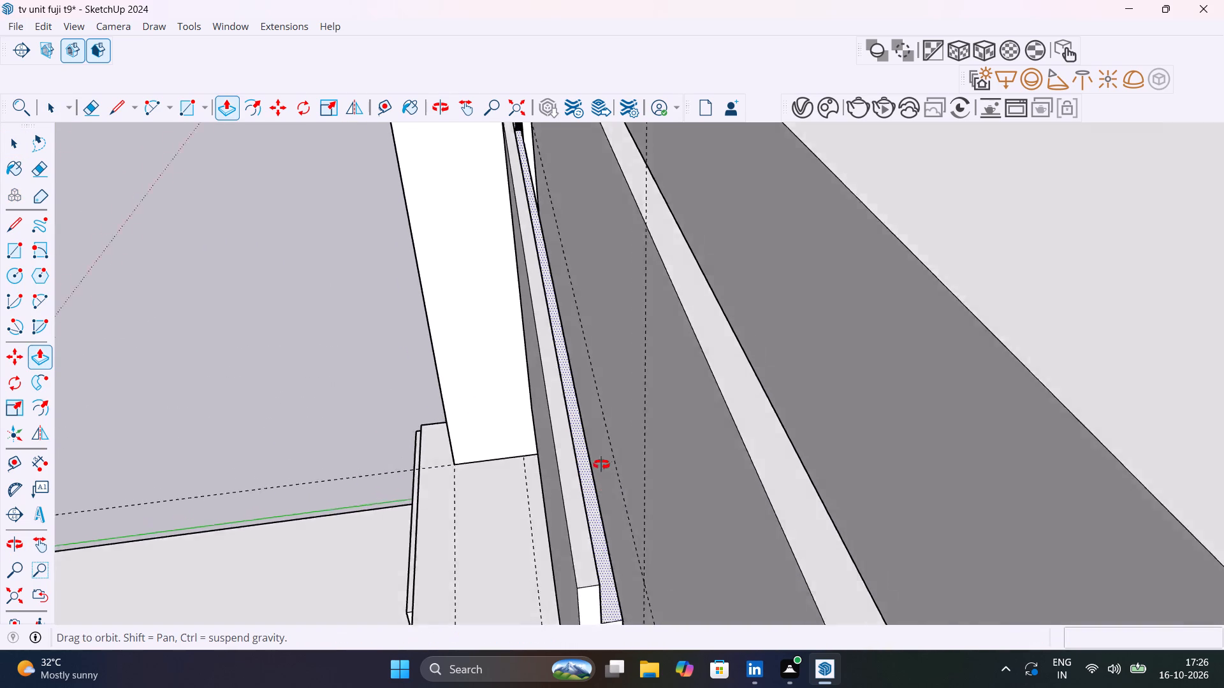
middle_click_drag(601, 464, 574, 478)
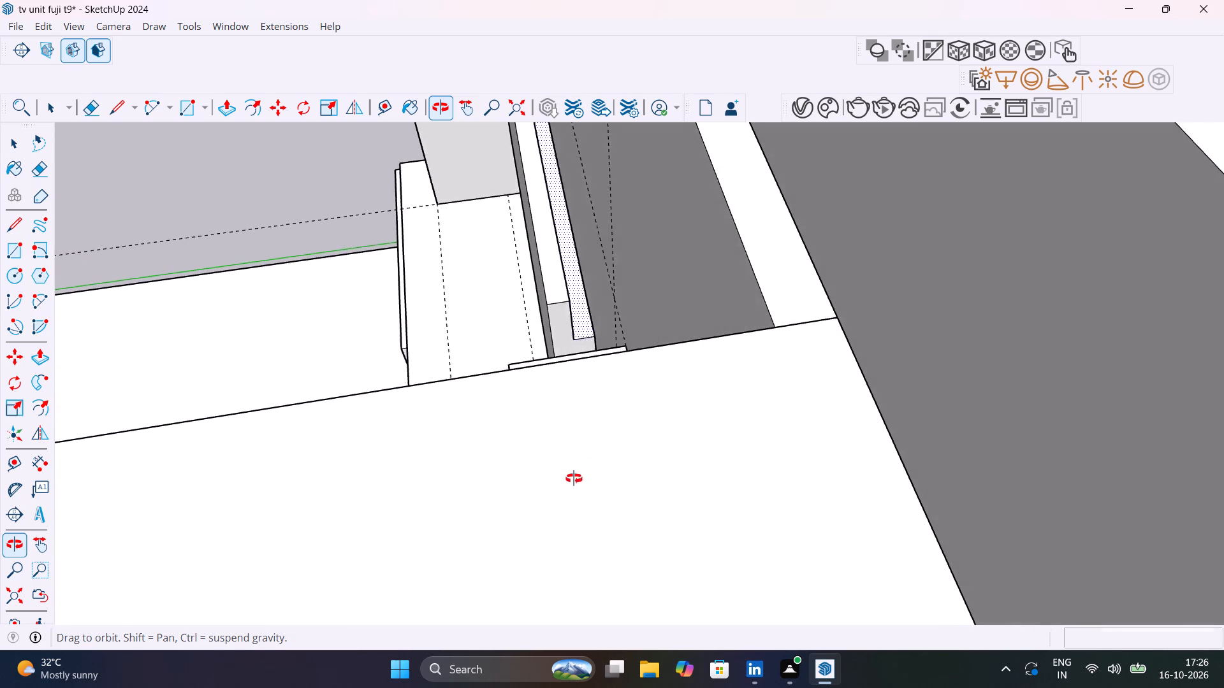
middle_click_drag(574, 478, 568, 476)
scroll(596, 305, "up", 5)
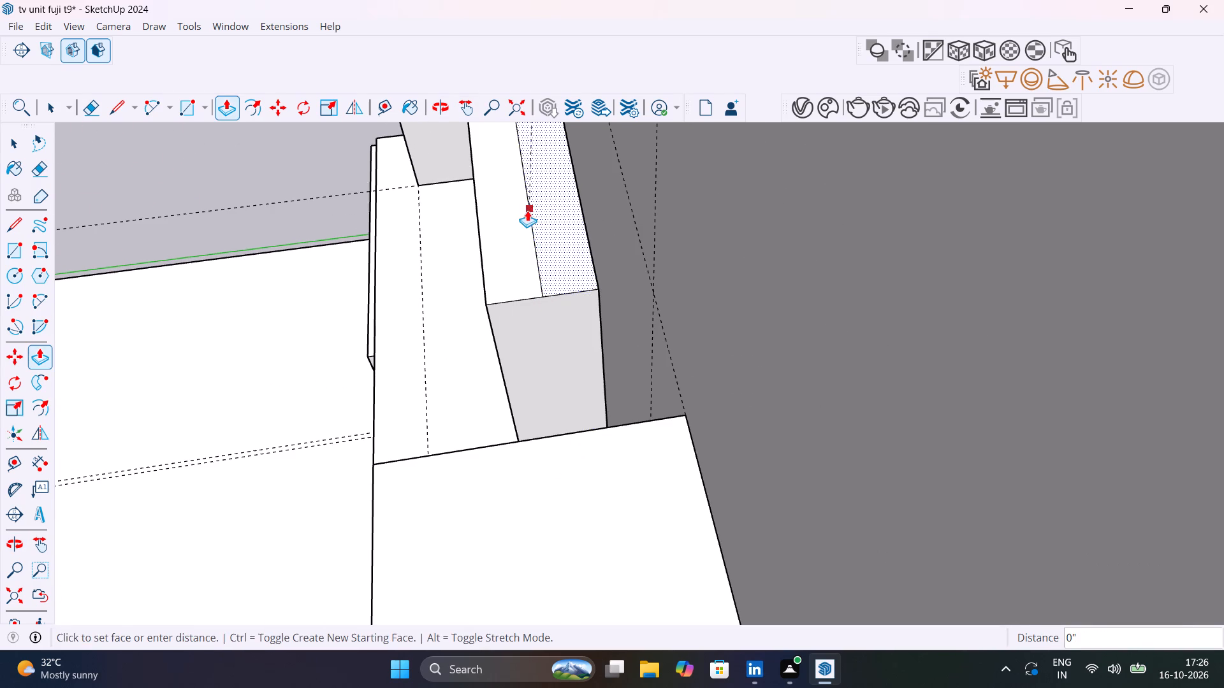
key("Escape")
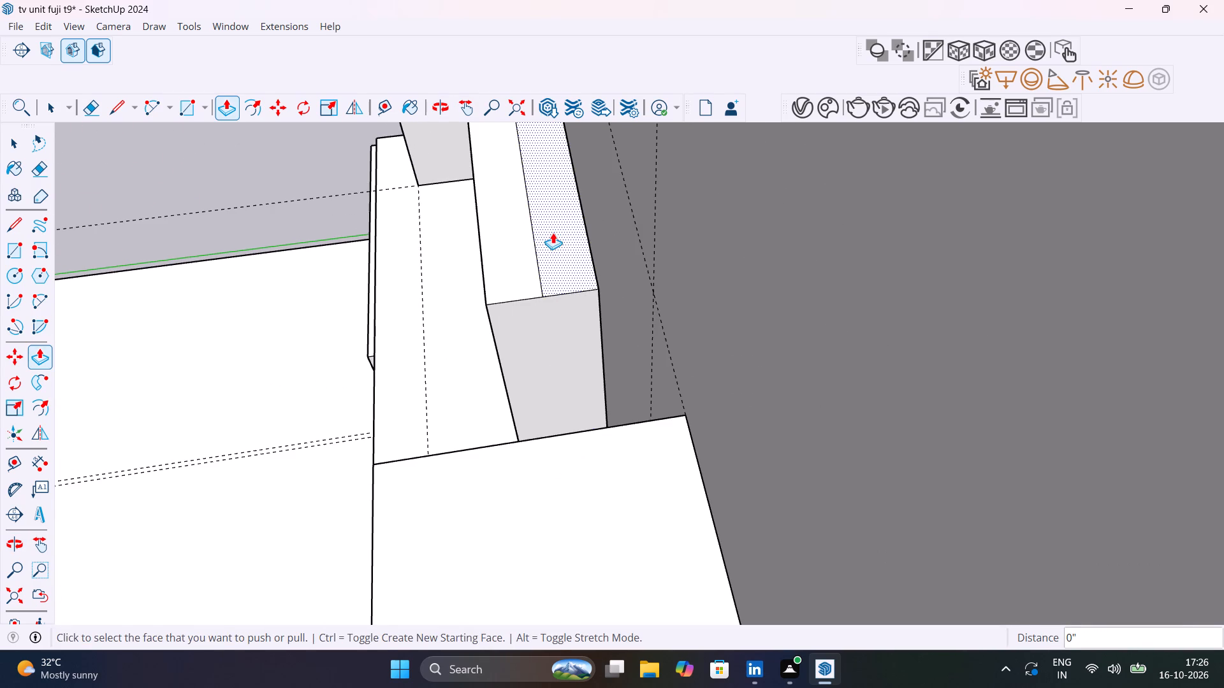
left_click(555, 233)
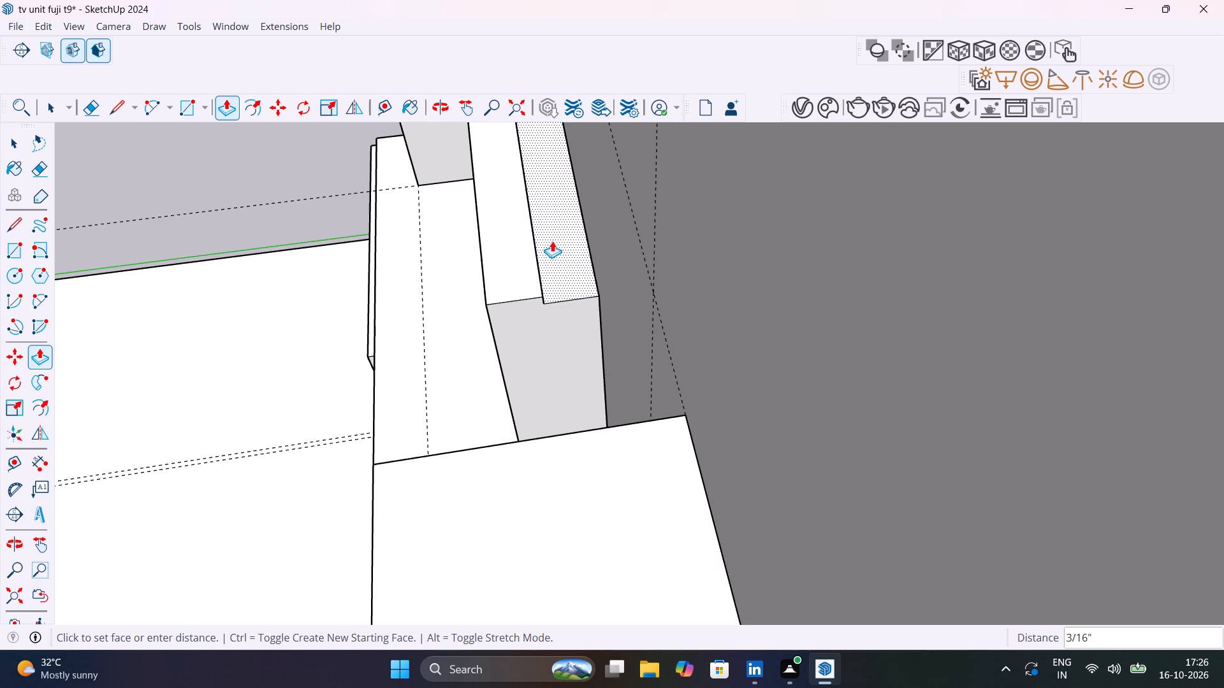
type("1\"")
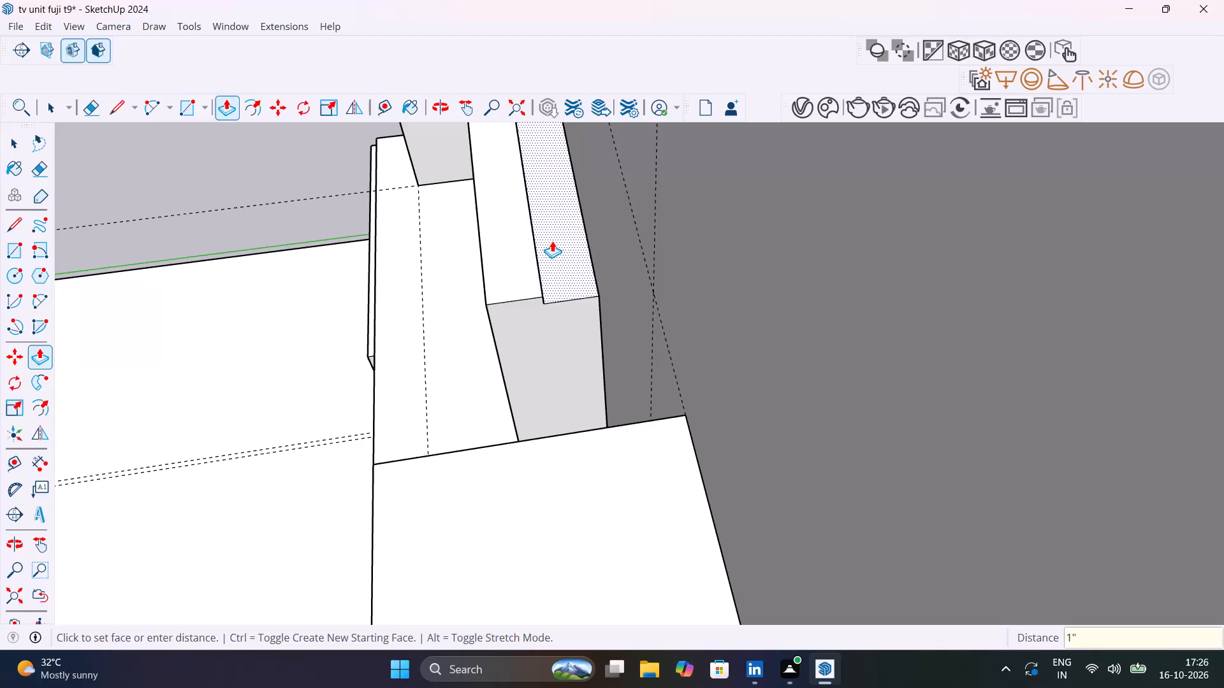
key("Return")
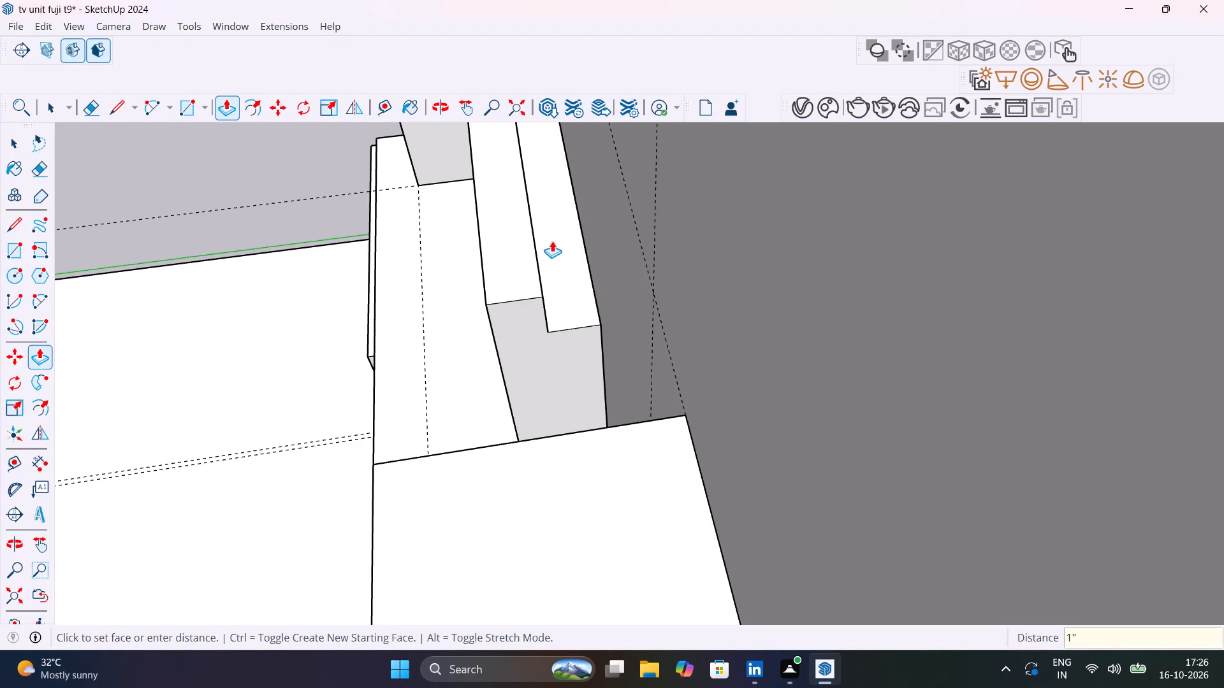
Examine the central panel's top edge and both ends against the slats and small wall shelves.
scroll(552, 241, "down", 13)
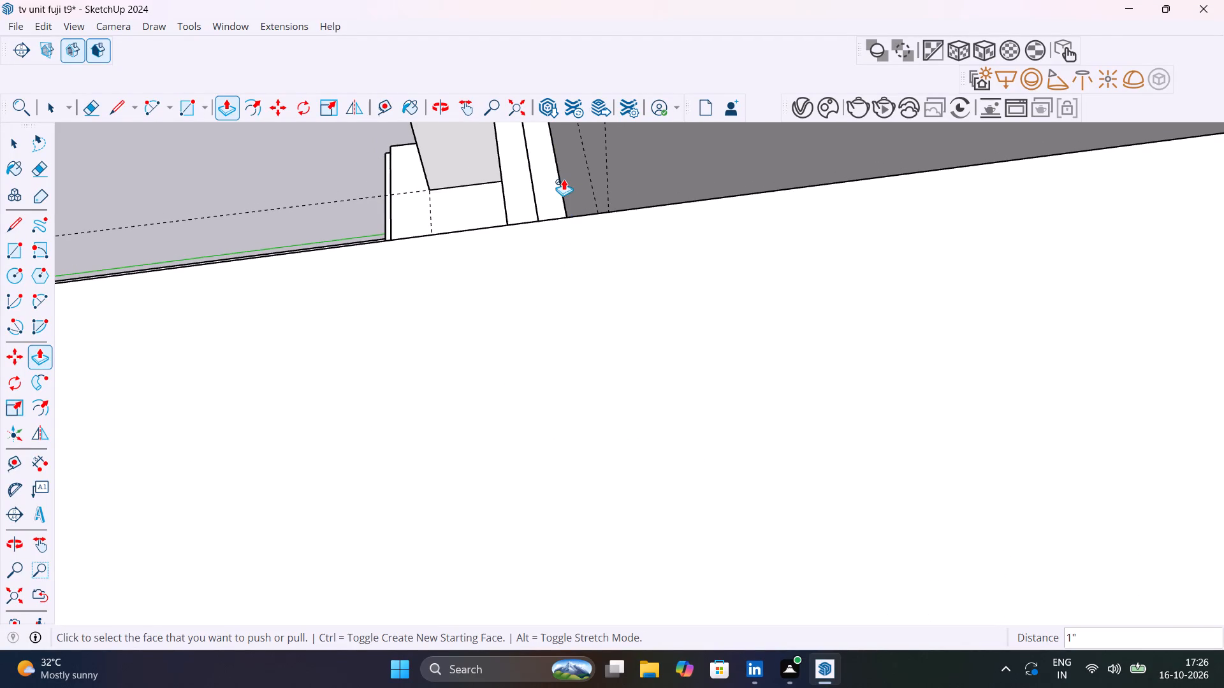
middle_click_drag(558, 180, 960, 320, "shift")
scroll(645, 205, "down", 5)
middle_click_drag(699, 265, 840, 255, "shift")
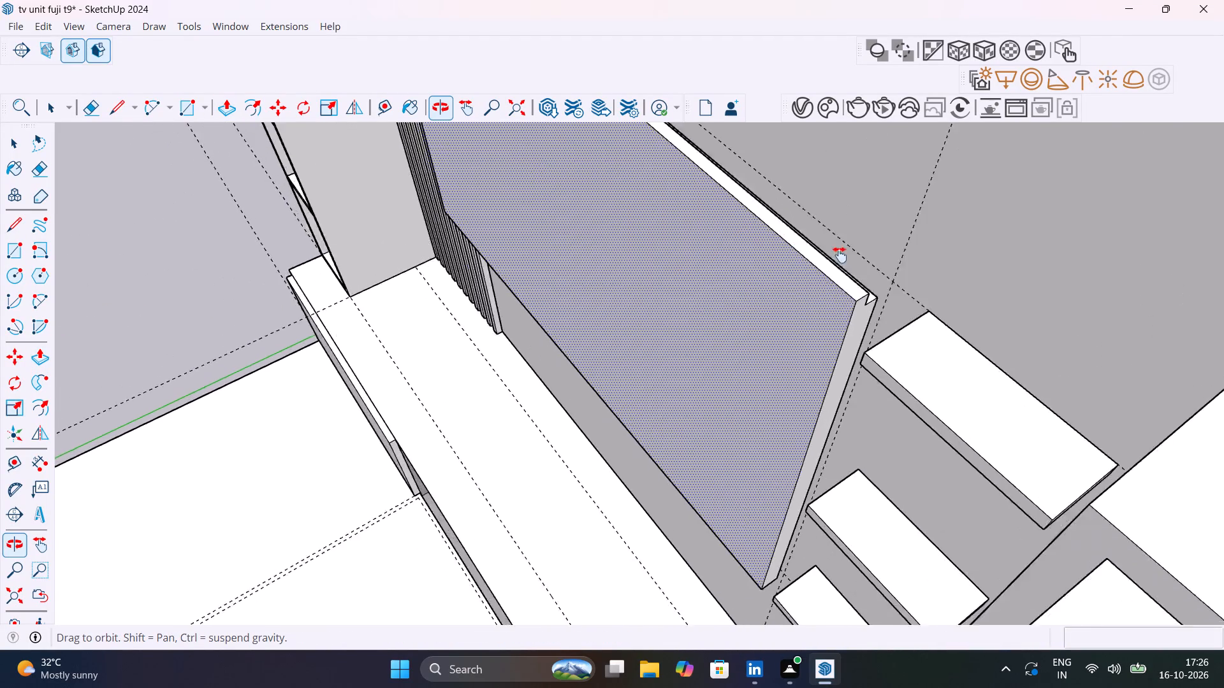
middle_click_drag(840, 255, 1076, 240, "shift")
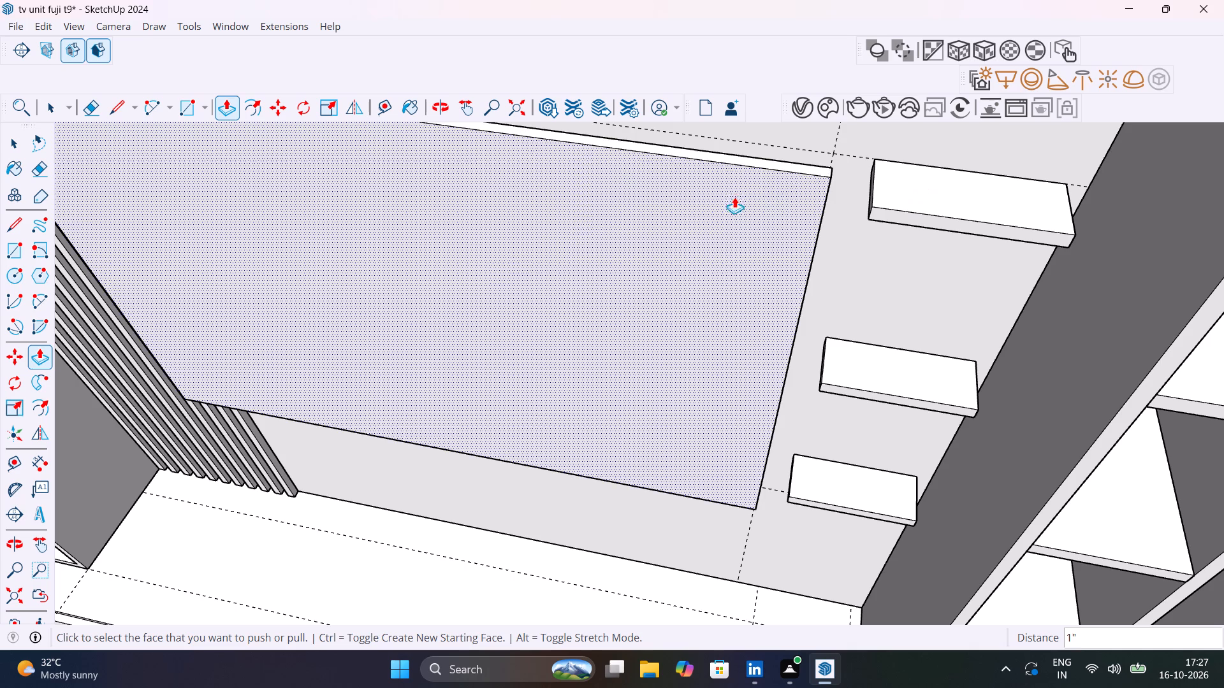
middle_click_drag(484, 266, 1045, 431)
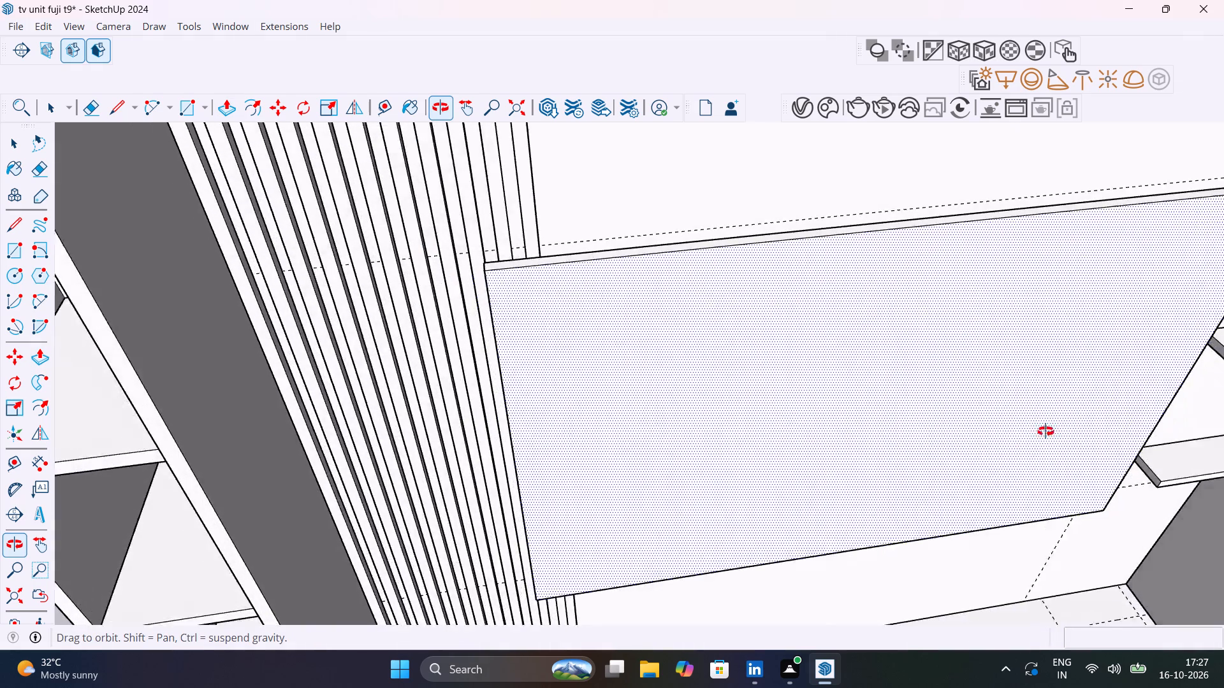
middle_click_drag(1045, 431, 1112, 440)
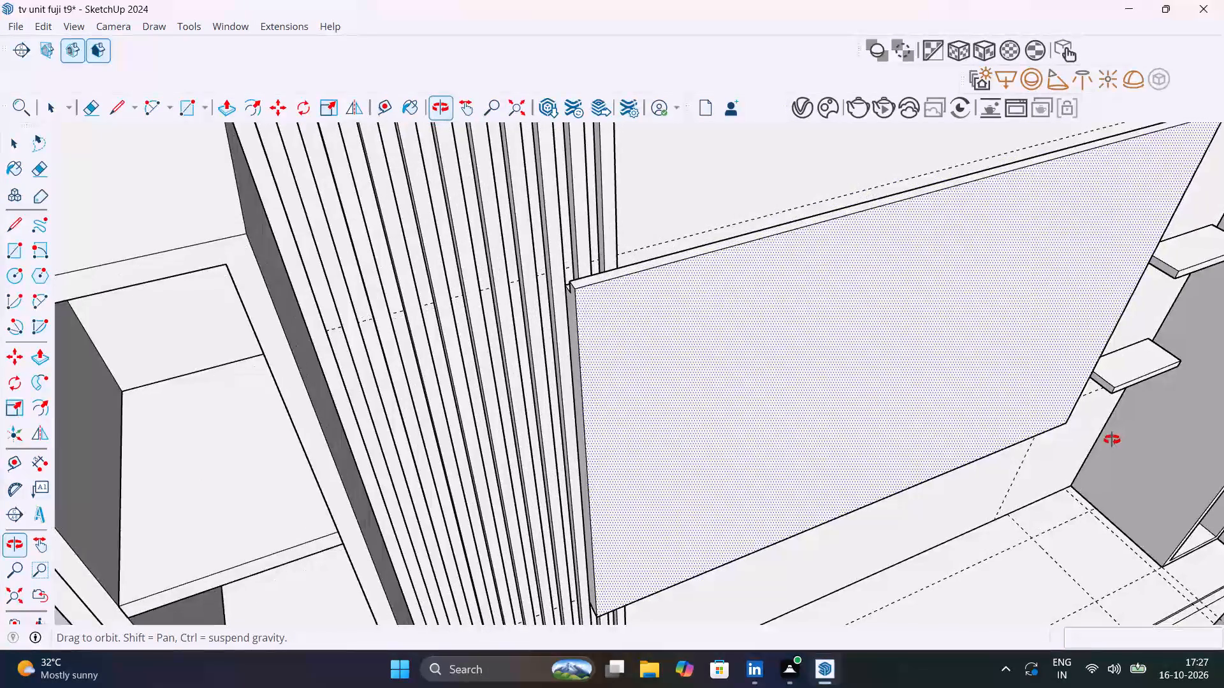
middle_click_drag(1112, 440, 1125, 460)
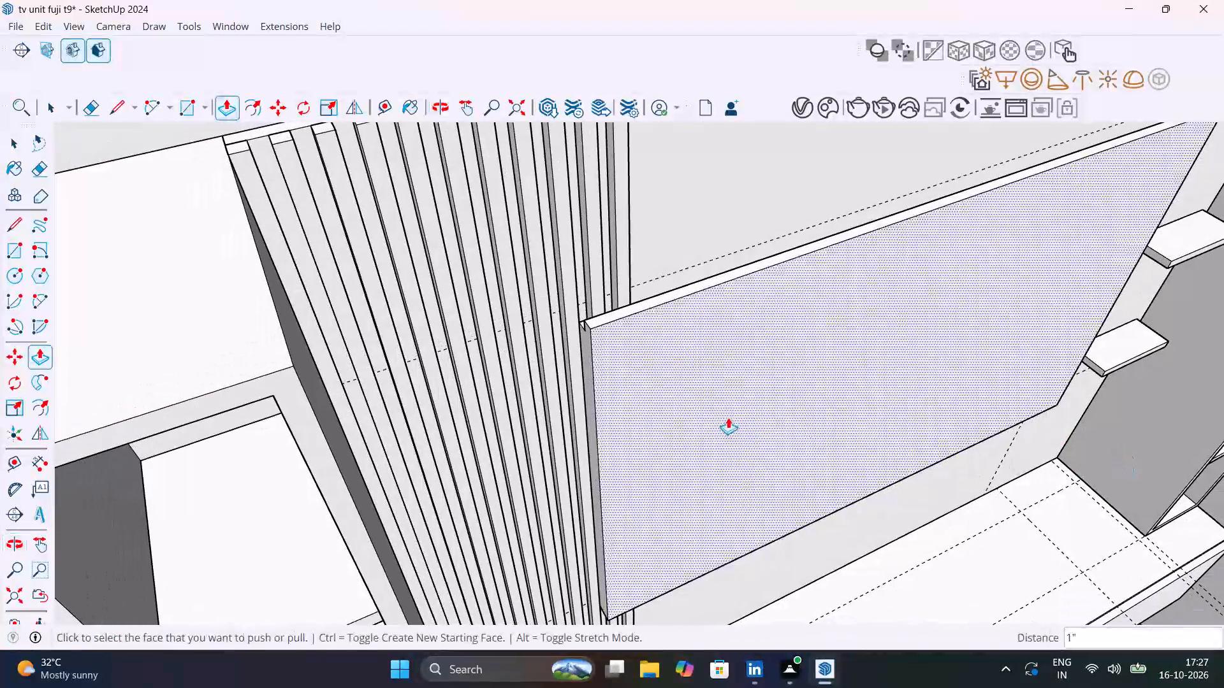
Group the slats together with the back wall and the floating cabinet parts caught in the same selection.
key("space")
scroll(635, 398, "down", 7)
left_click(546, 317)
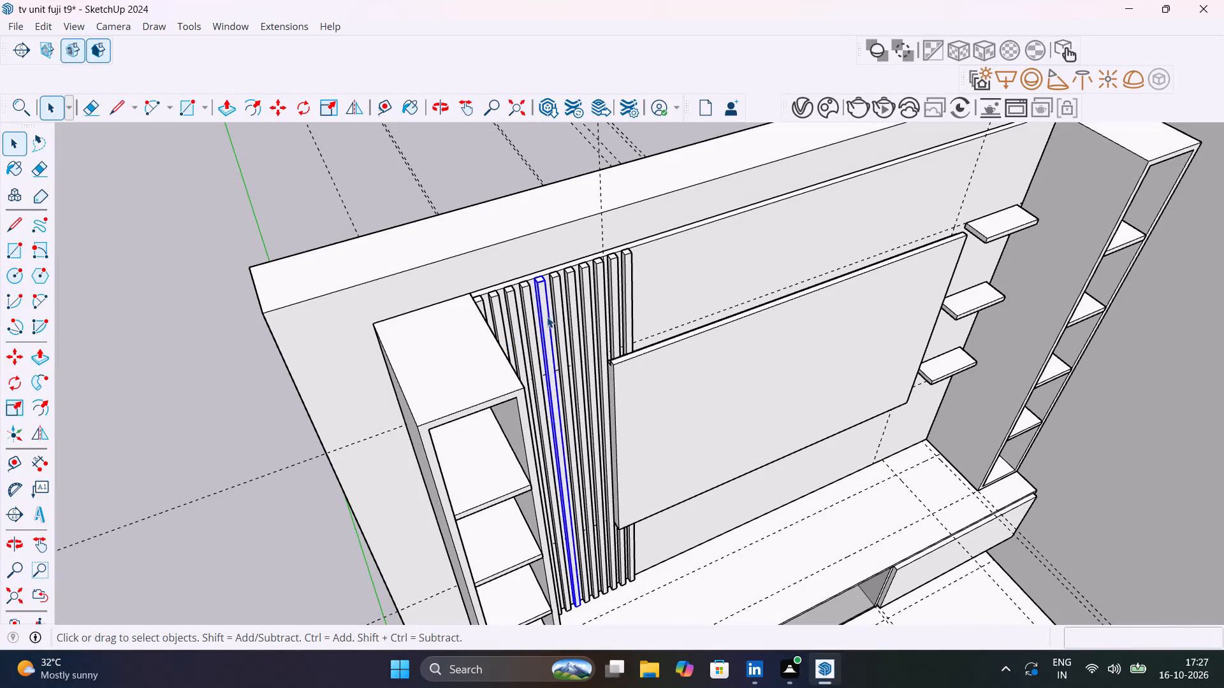
scroll(547, 317, "up", 4)
middle_click_drag(560, 323, 509, 326)
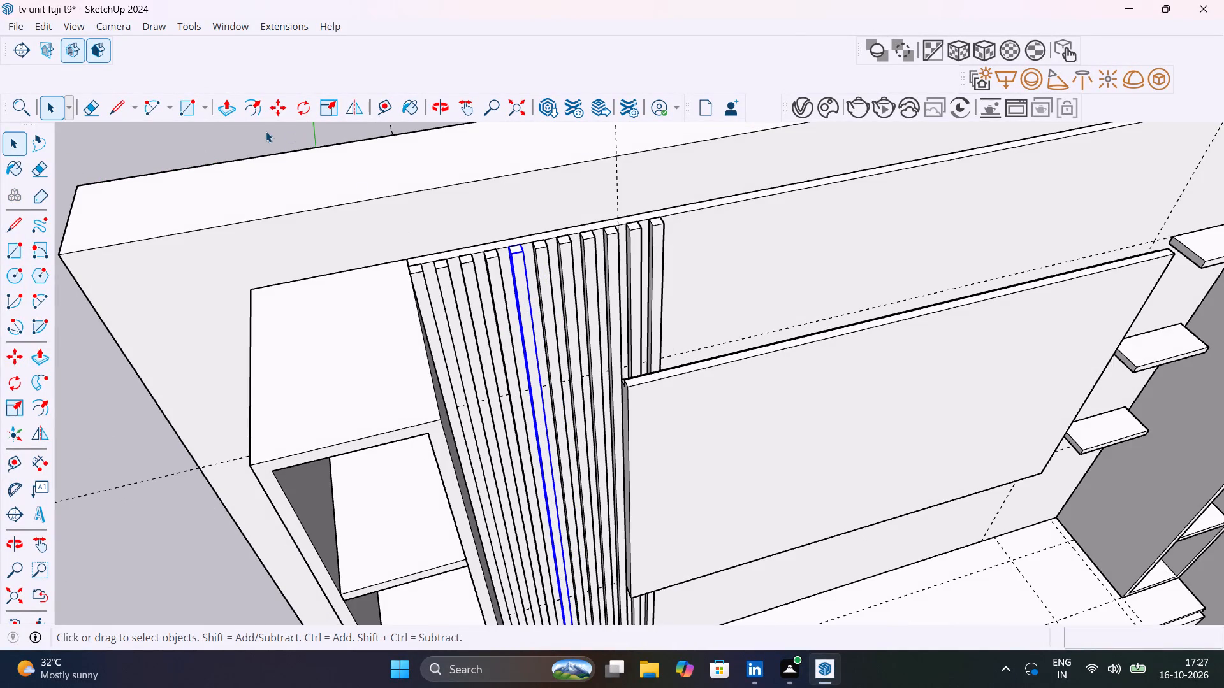
left_click(266, 131)
left_click_drag(704, 279, 465, 277)
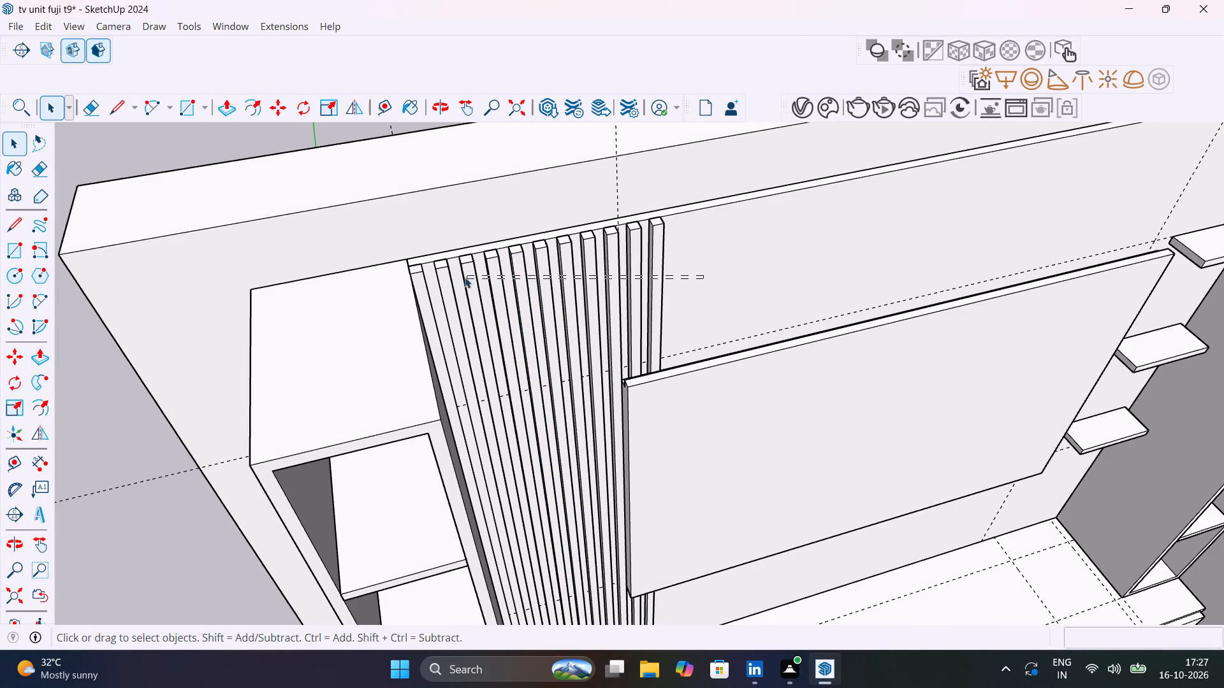
left_click_drag(465, 277, 427, 333)
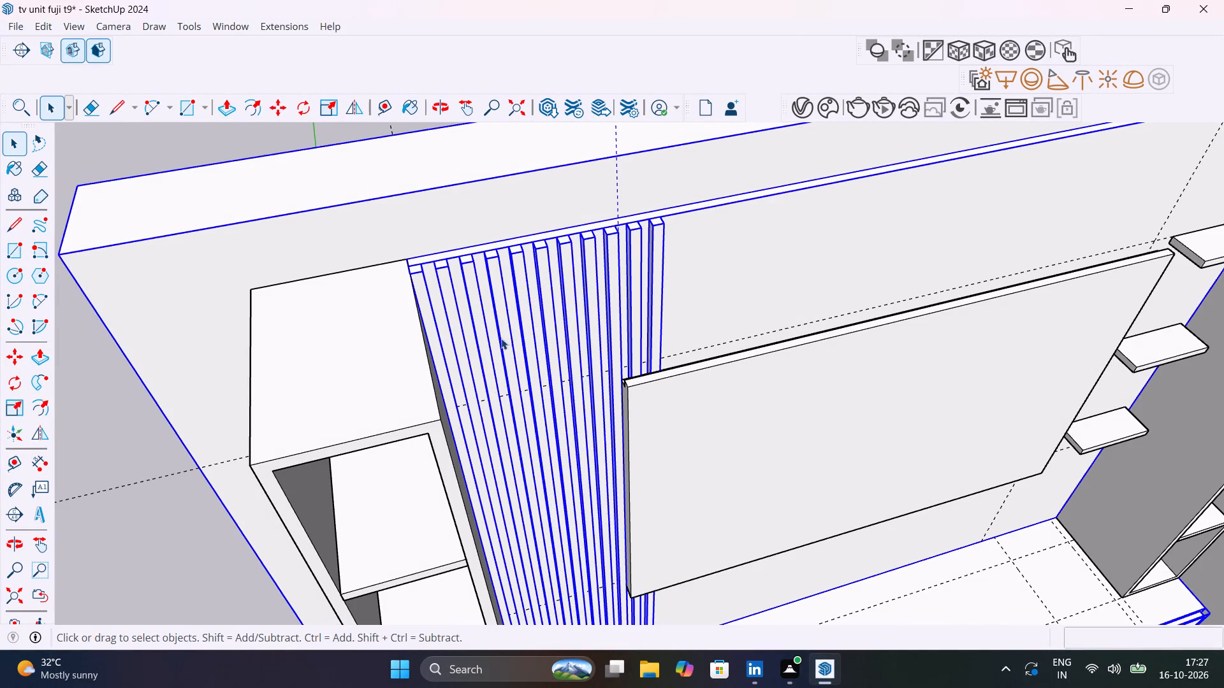
scroll(501, 338, "down", 5)
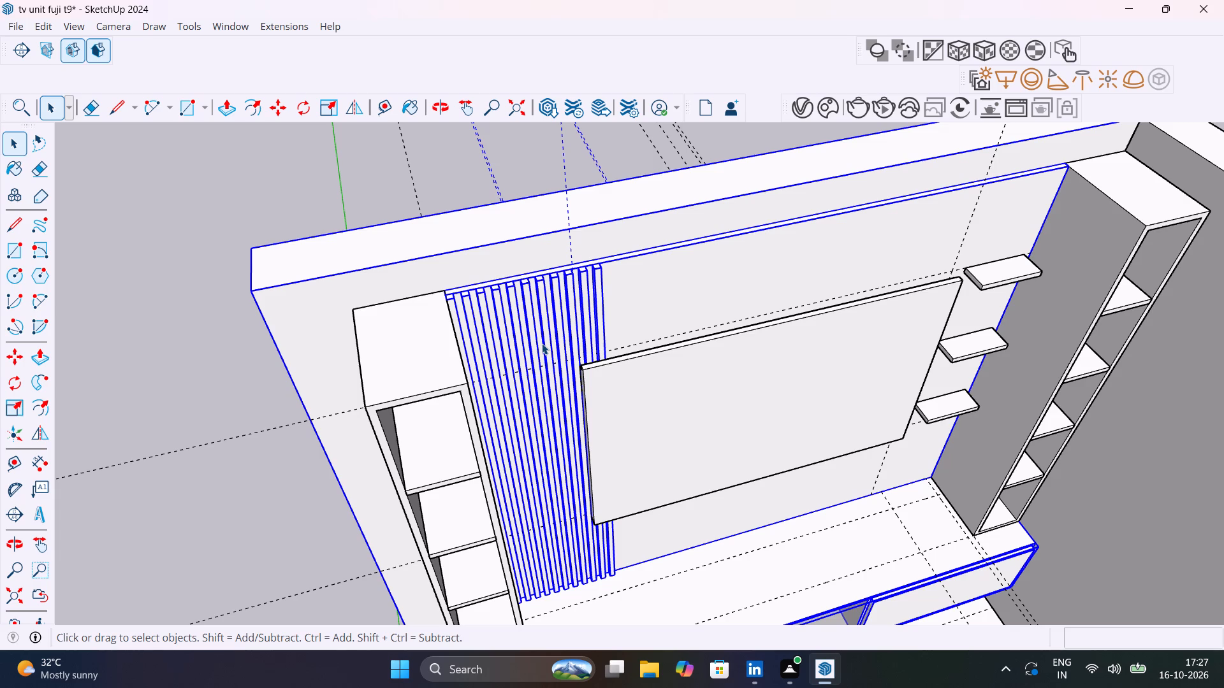
right_click(542, 343)
left_click(576, 168)
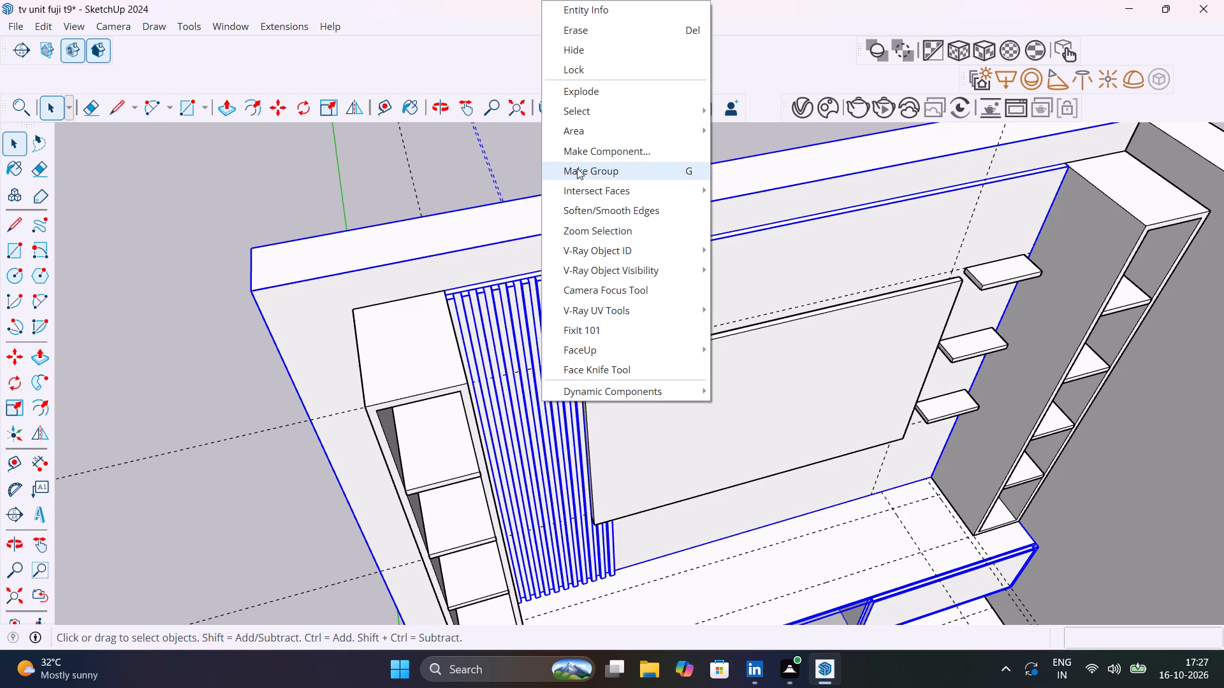
left_click(419, 176)
Hide the group of slats, back wall and cabinet parts to expose the central panel's back.
left_click(560, 305)
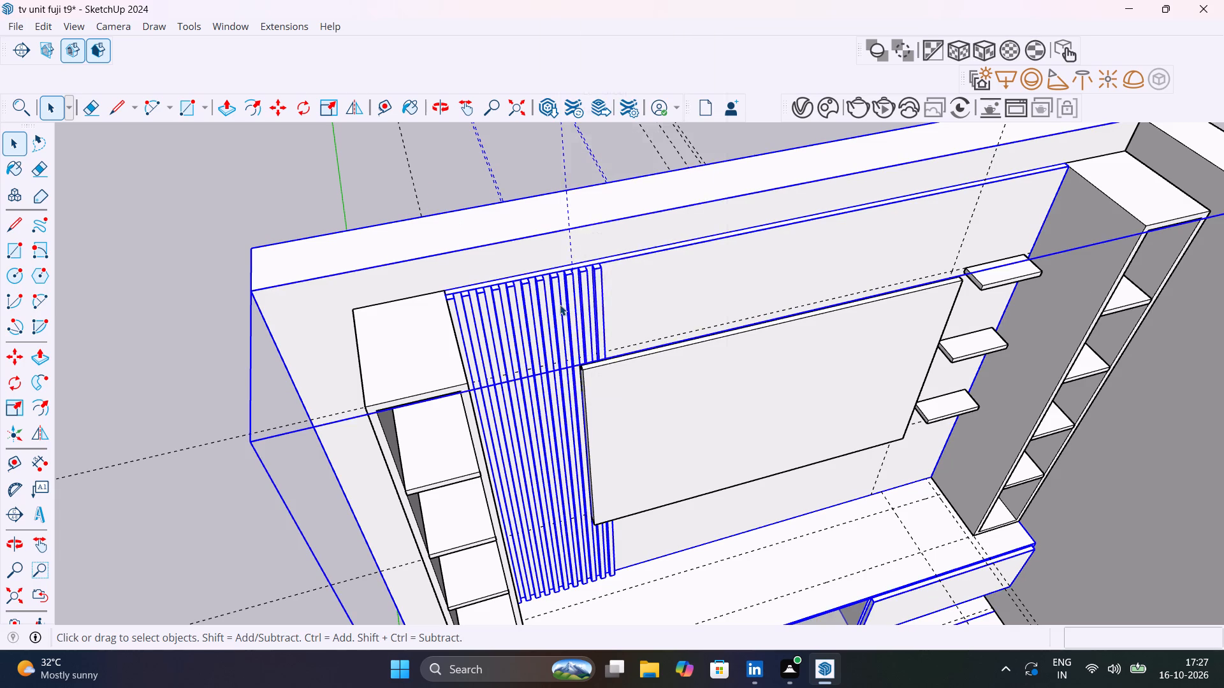
right_click(560, 305)
left_click(606, 52)
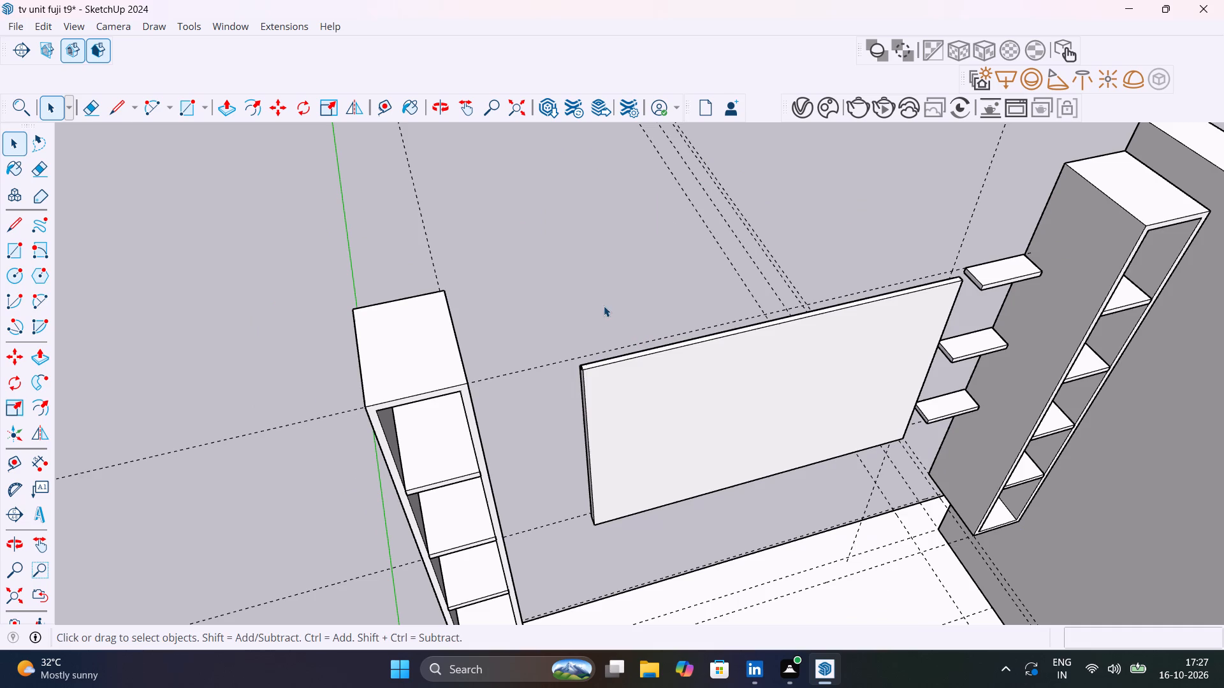
Push/Pull the recessed rear strip of the central panel's top edge back up flush with the front strip.
middle_click_drag(634, 313, 1119, 334)
scroll(727, 331, "up", 8)
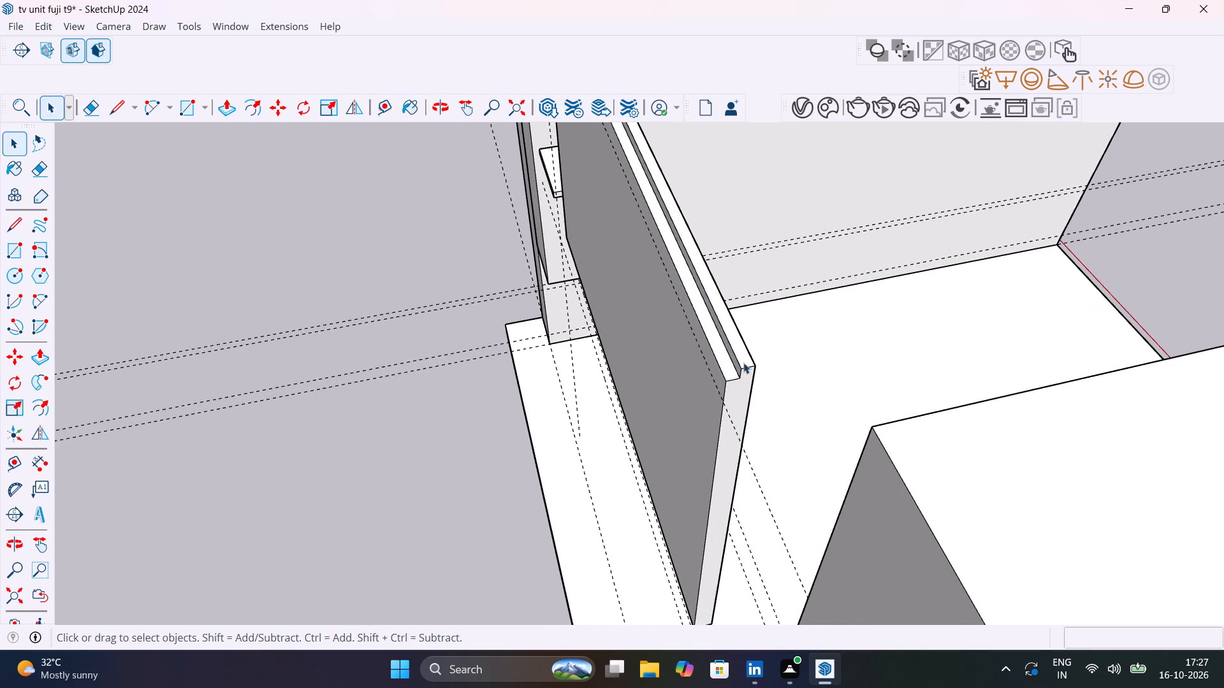
middle_click_drag(745, 362, 863, 306)
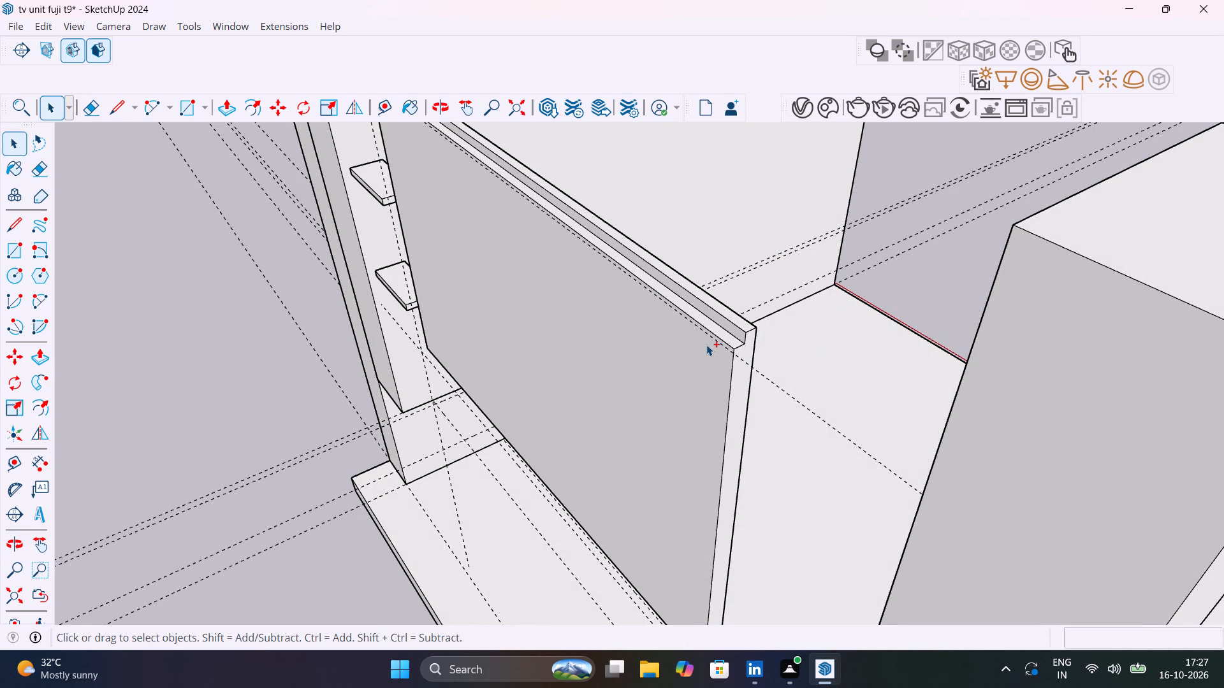
scroll(730, 335, "up", 1)
middle_click_drag(744, 379, 731, 473)
scroll(733, 357, "up", 6)
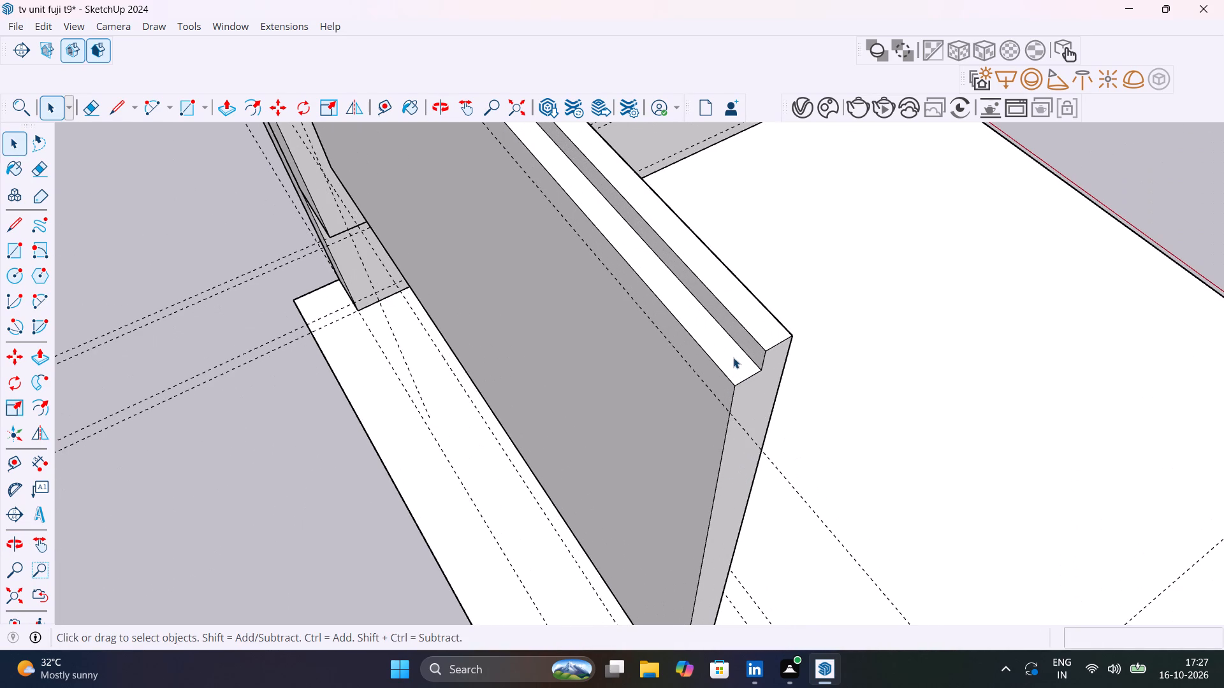
scroll(733, 357, "up", 1)
left_click(733, 357)
key("p")
left_click(733, 357)
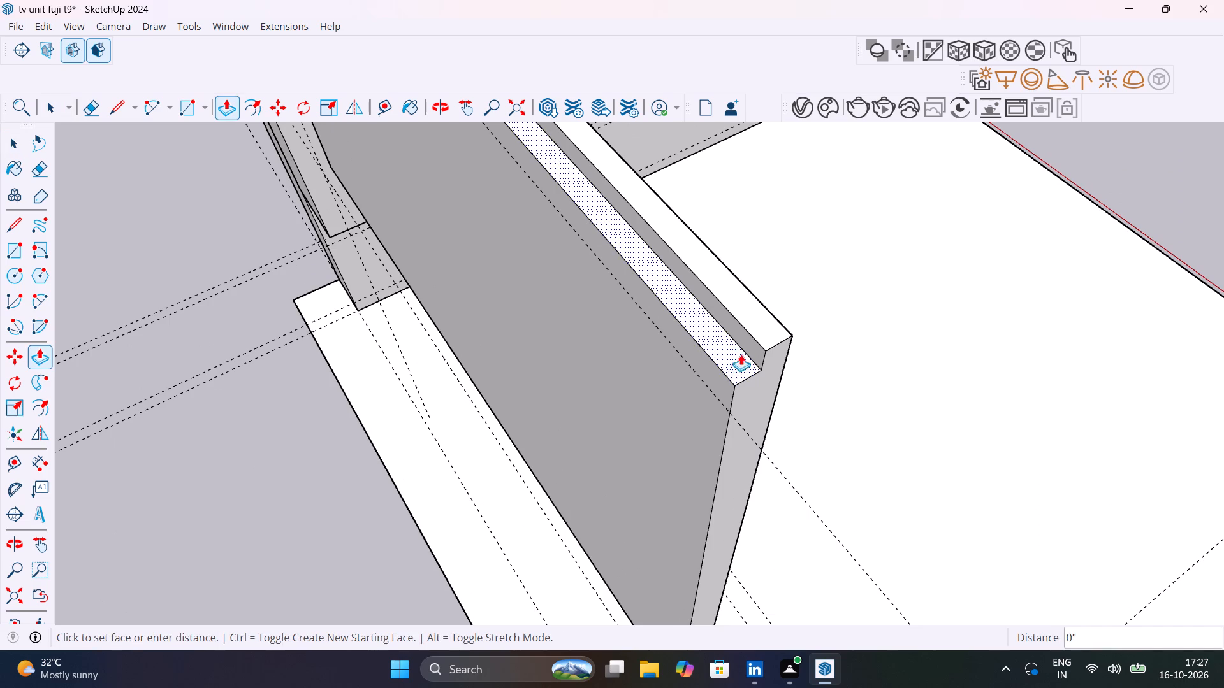
left_click(766, 345)
middle_click_drag(767, 373, 750, 366)
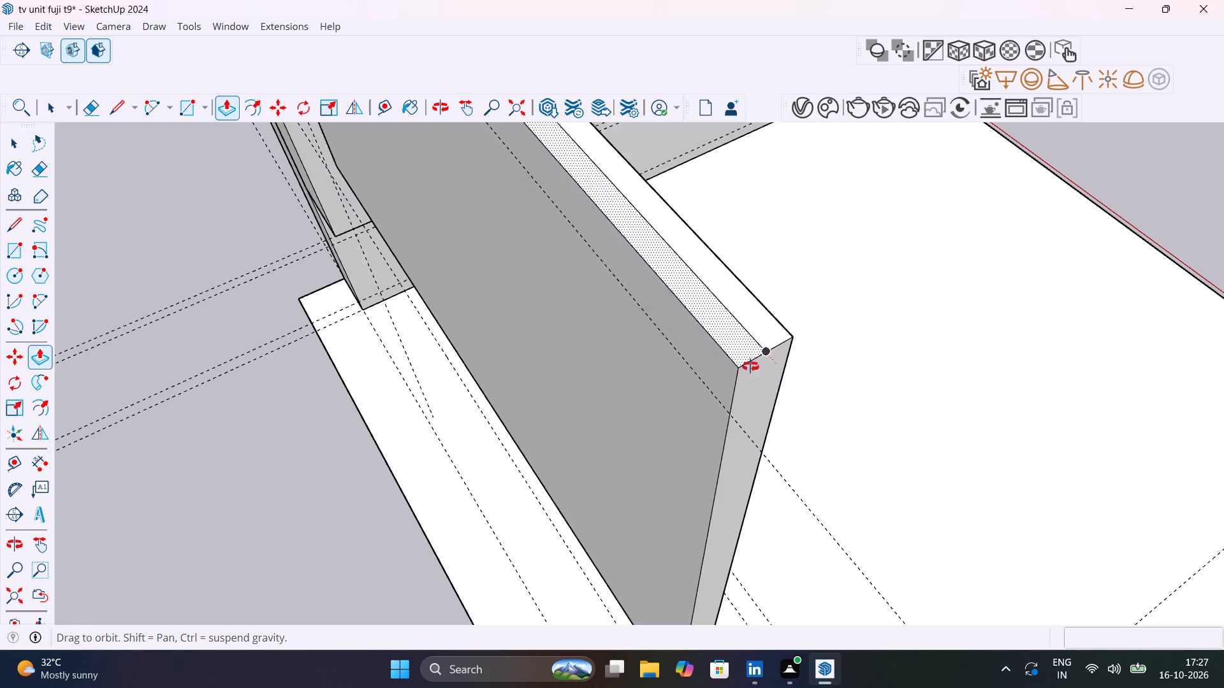
middle_click_drag(750, 366, 727, 273)
key("space")
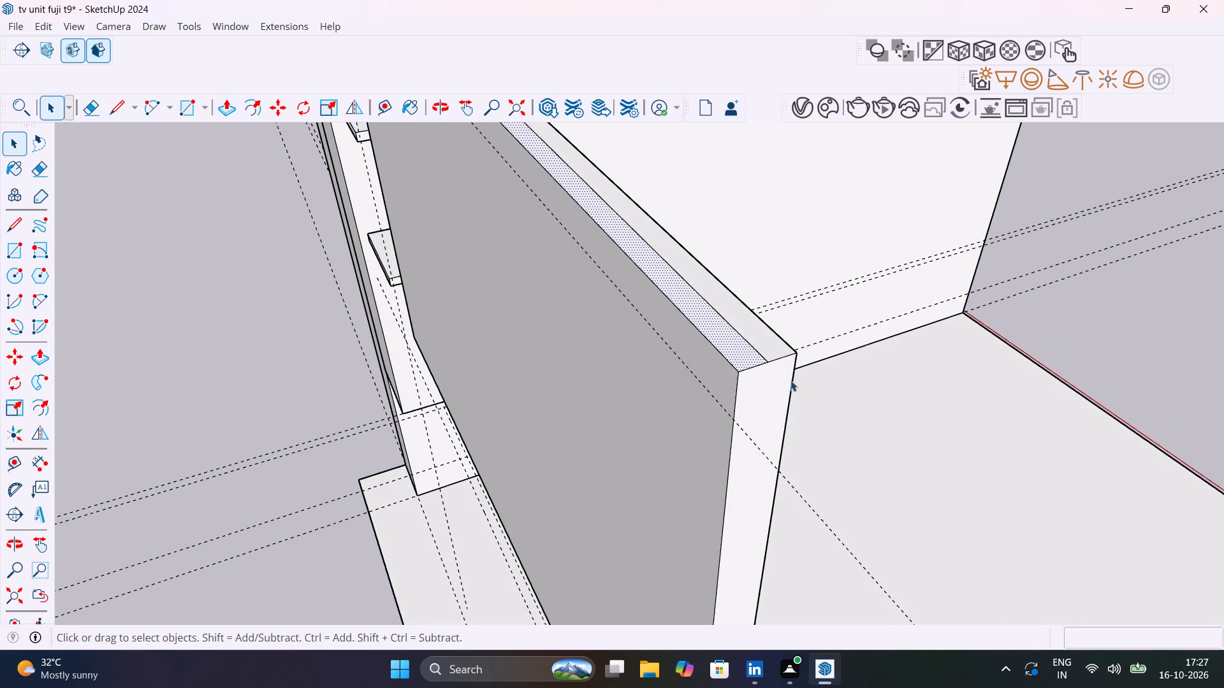
Copy the front vertical edge of the central panel's end face back to line up with the top dividing line.
left_click(792, 385)
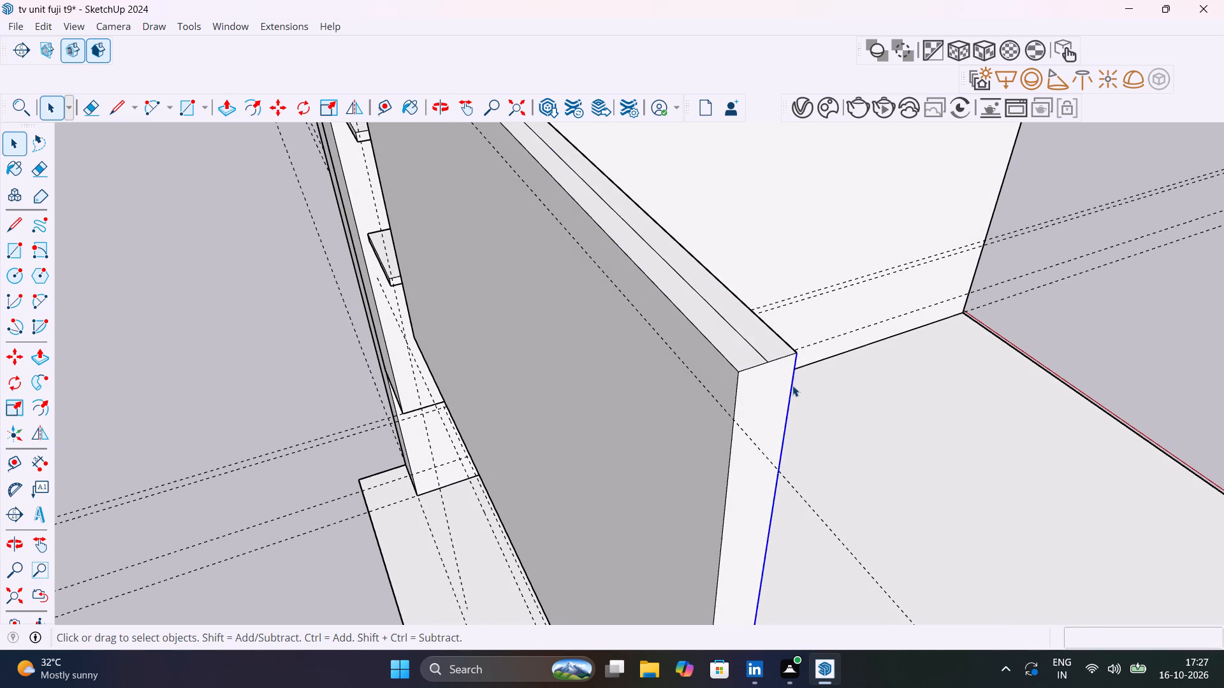
key("m")
left_click(794, 356)
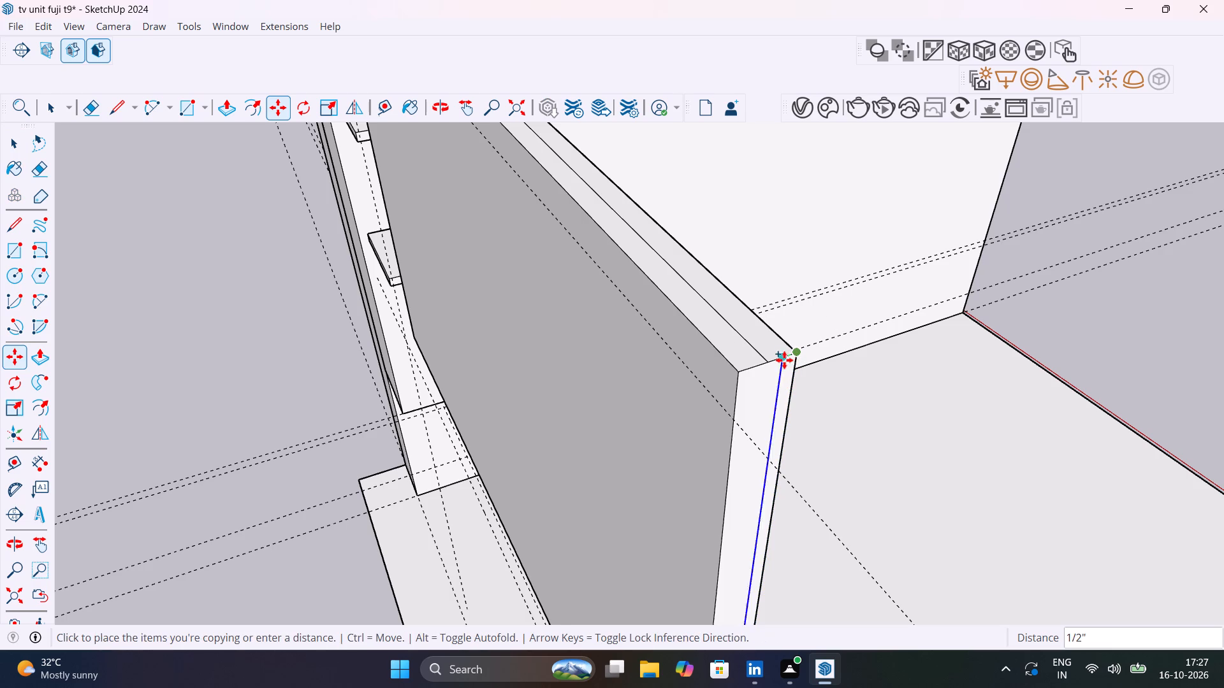
left_click(770, 364)
Copy the central panel's rear bottom edge 1" forward across the underside to meet the end face's dividing line.
scroll(782, 380, "down", 5)
middle_click_drag(778, 390, 790, 322)
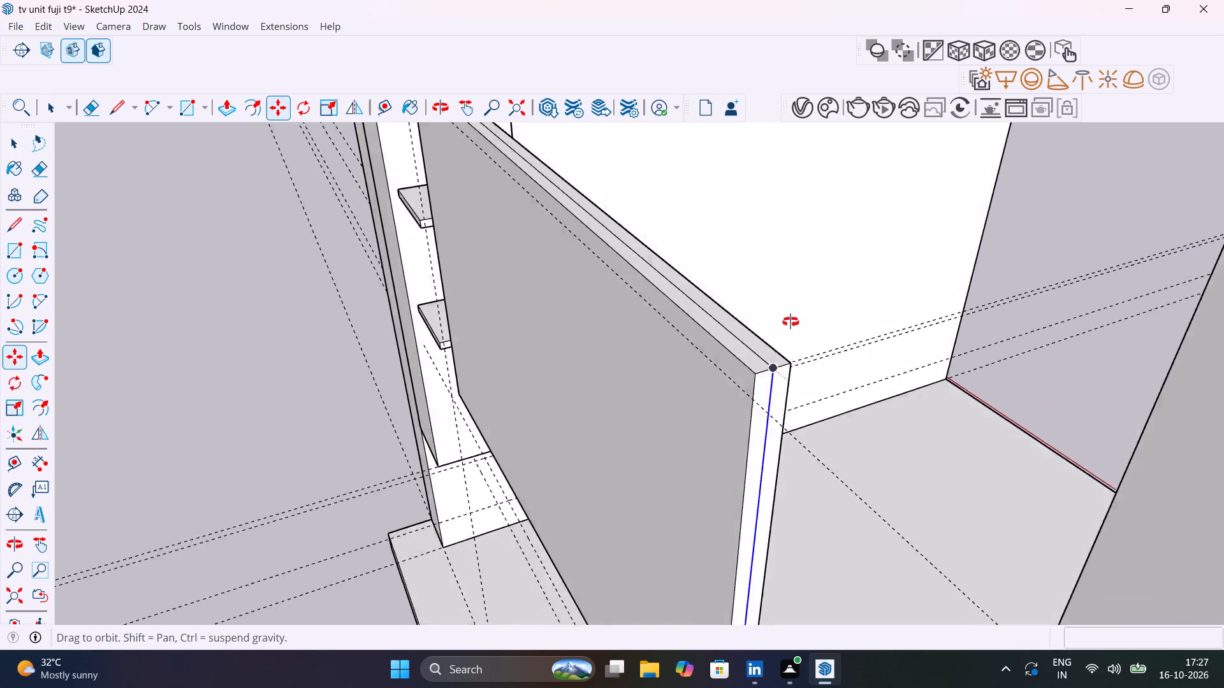
middle_click_drag(790, 322, 817, 250)
scroll(797, 344, "down", 10)
middle_click_drag(785, 424, 806, 307)
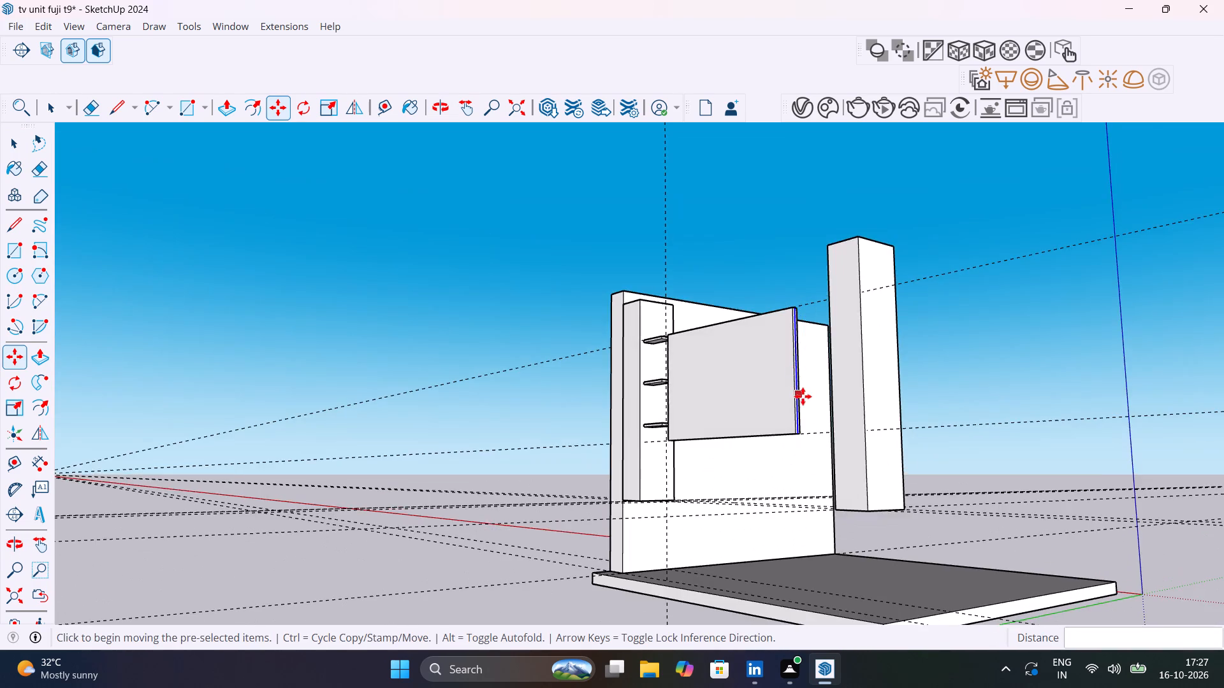
scroll(803, 399, "up", 11)
scroll(794, 434, "down", 8)
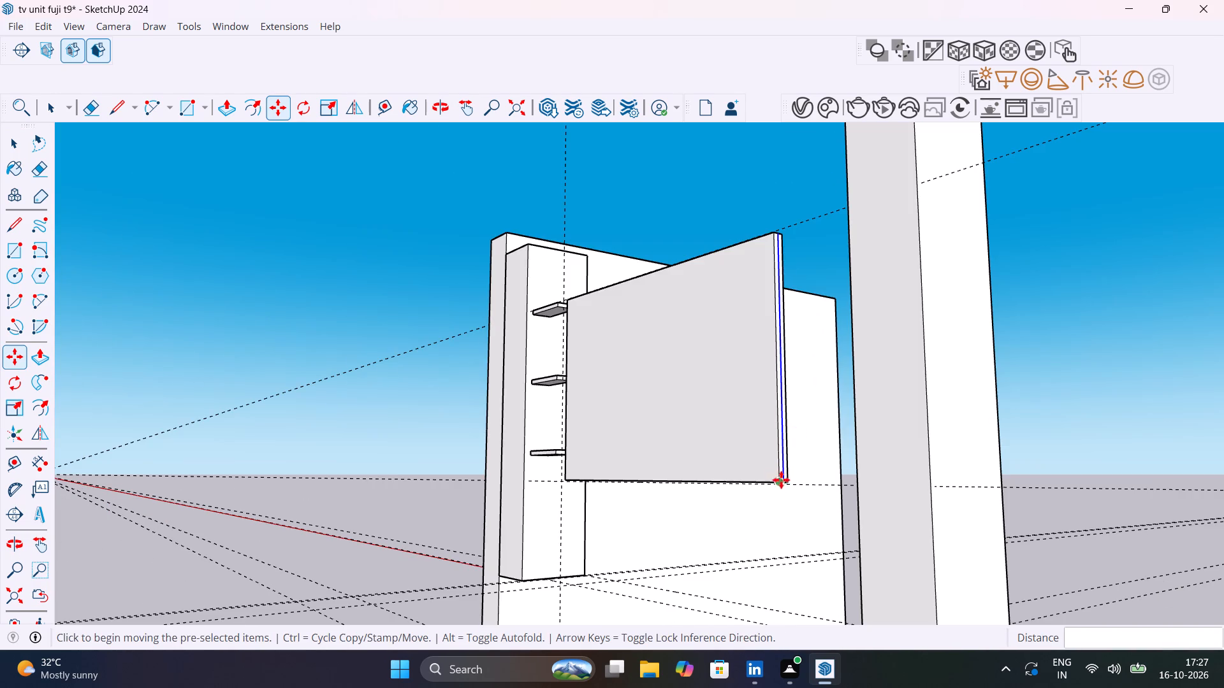
key("space")
scroll(780, 489, "up", 8)
scroll(780, 489, "down", 5)
middle_click_drag(776, 477, 775, 462)
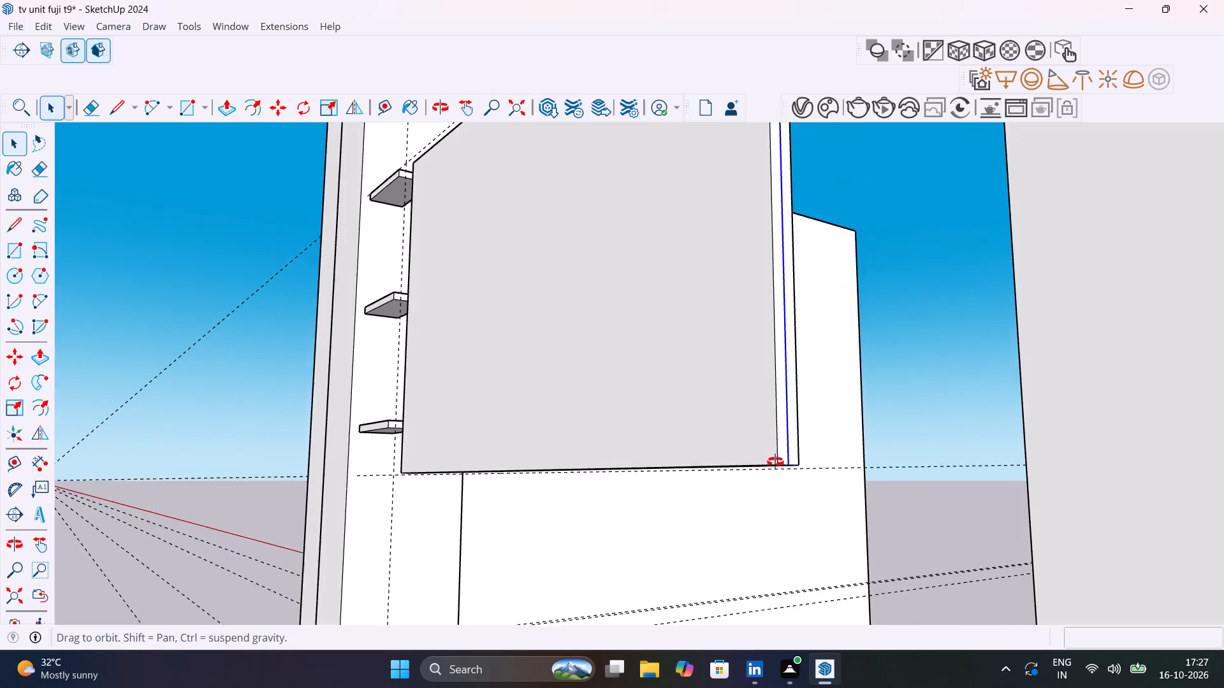
middle_click_drag(775, 462, 777, 405)
left_click(759, 280)
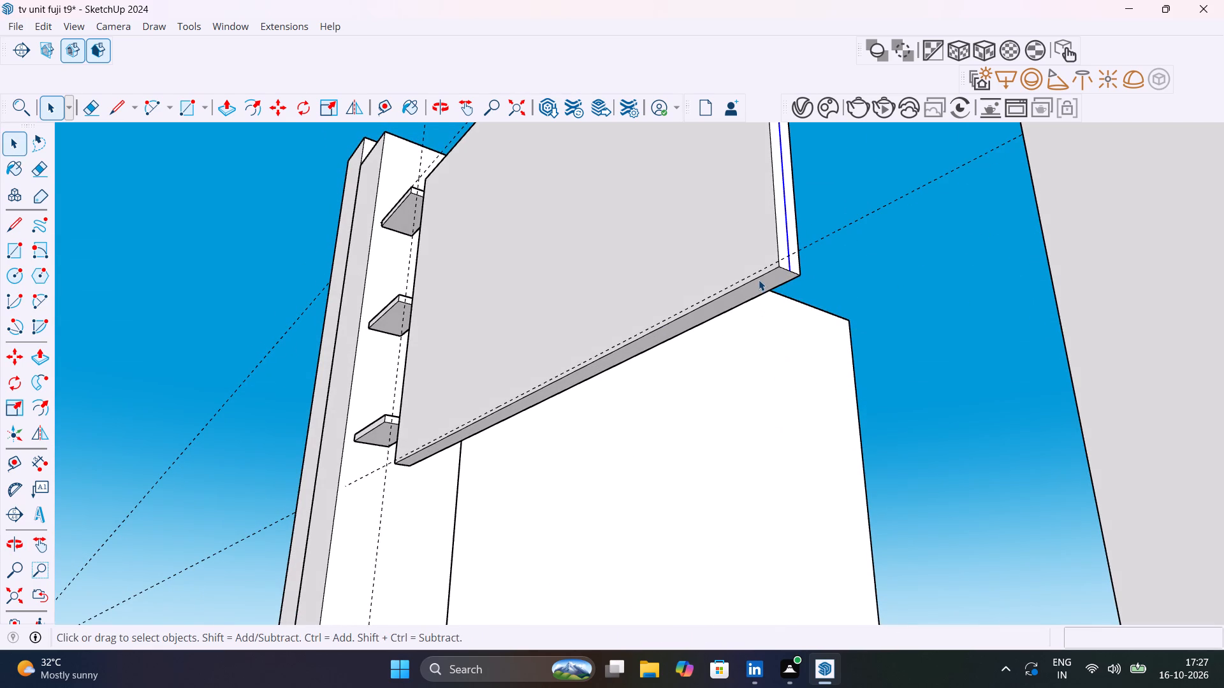
key("m")
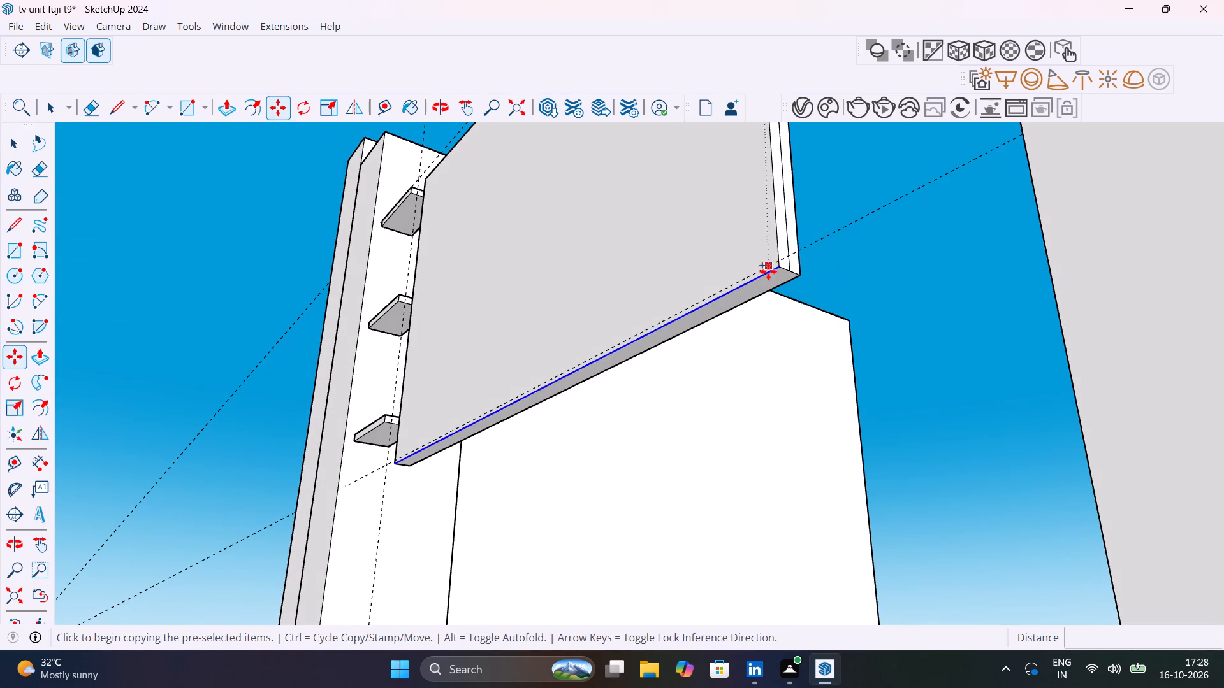
left_click(780, 266)
scroll(790, 273, "up", 13)
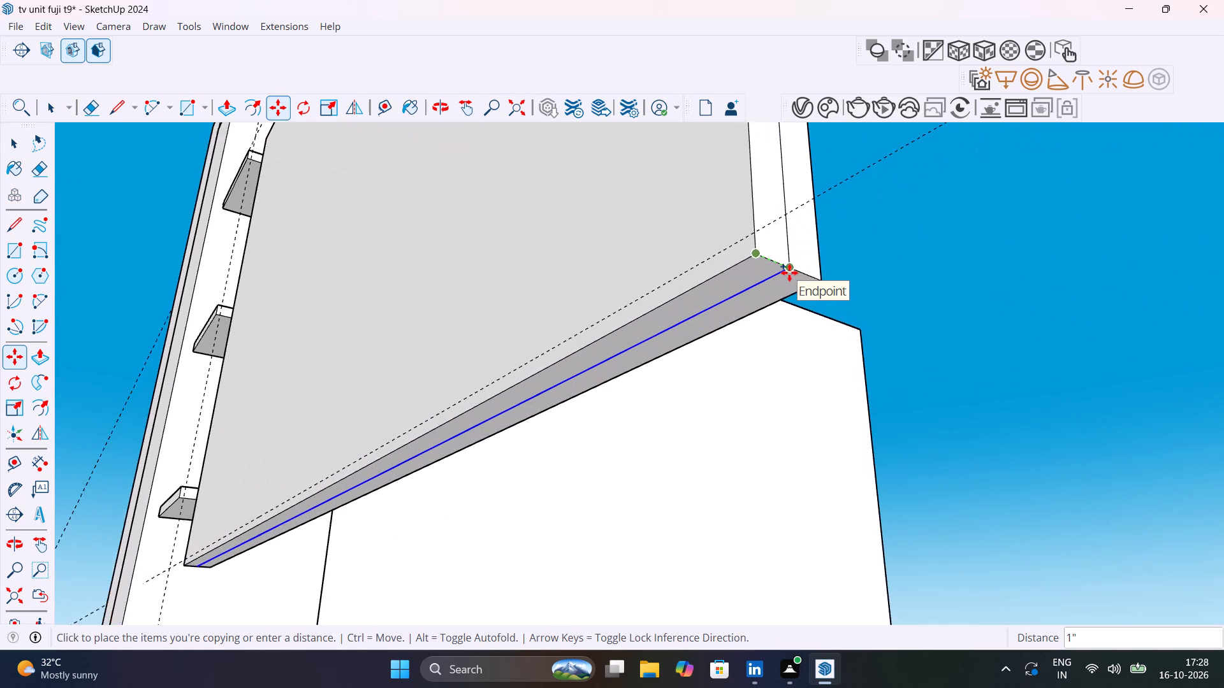
scroll(789, 273, "up", 7)
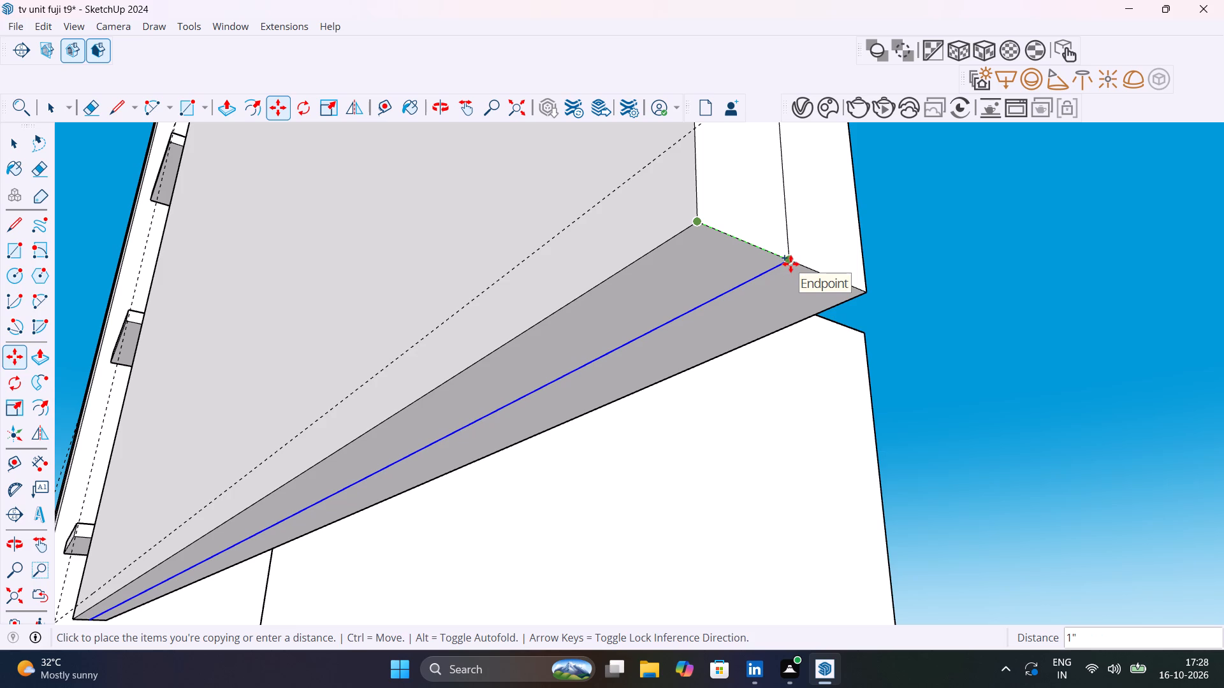
left_click(790, 264)
key("space")
Copy the rear vertical edge of the central panel's opposite end 1" forward to meet the underside's dividing line.
scroll(766, 305, "down", 19)
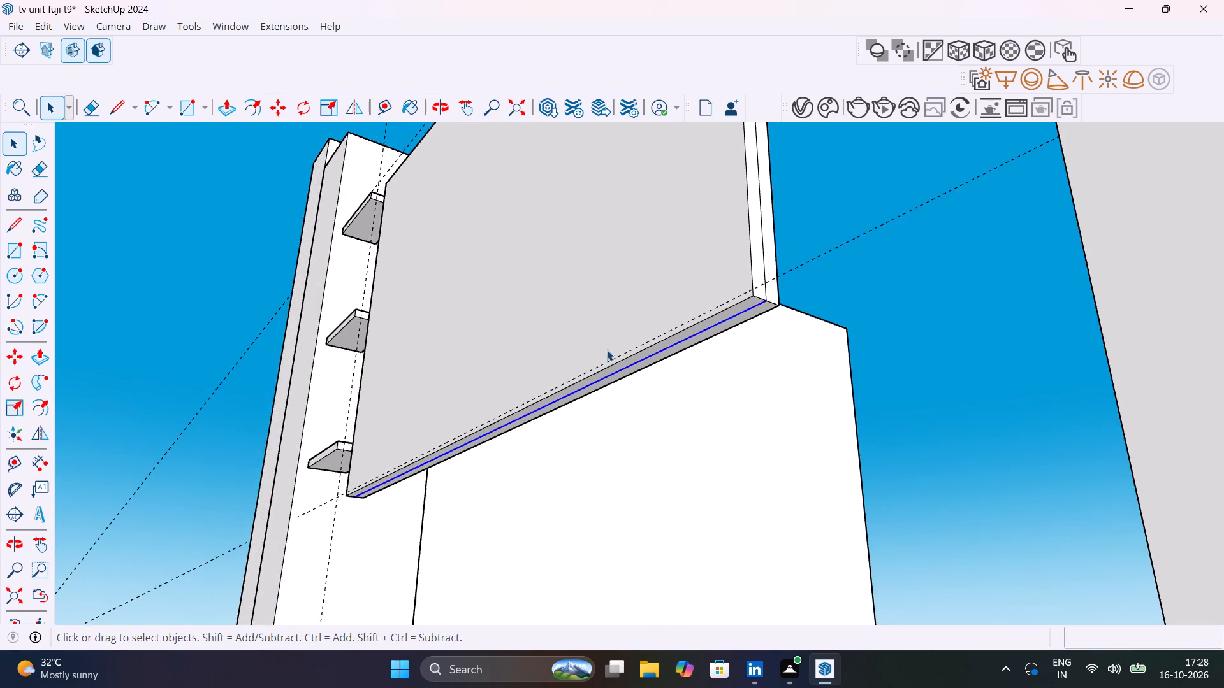
middle_click_drag(614, 352, 1123, 364)
middle_click_drag(406, 335, 558, 382)
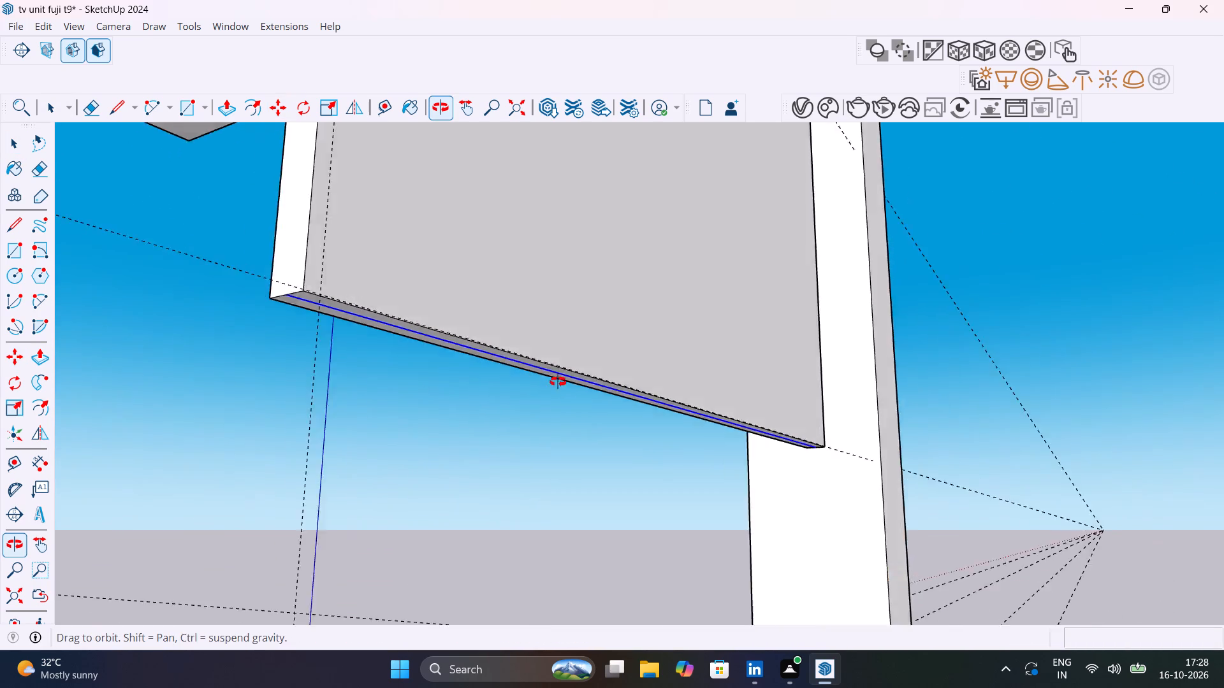
middle_click_drag(558, 382, 636, 417)
scroll(557, 399, "up", 4)
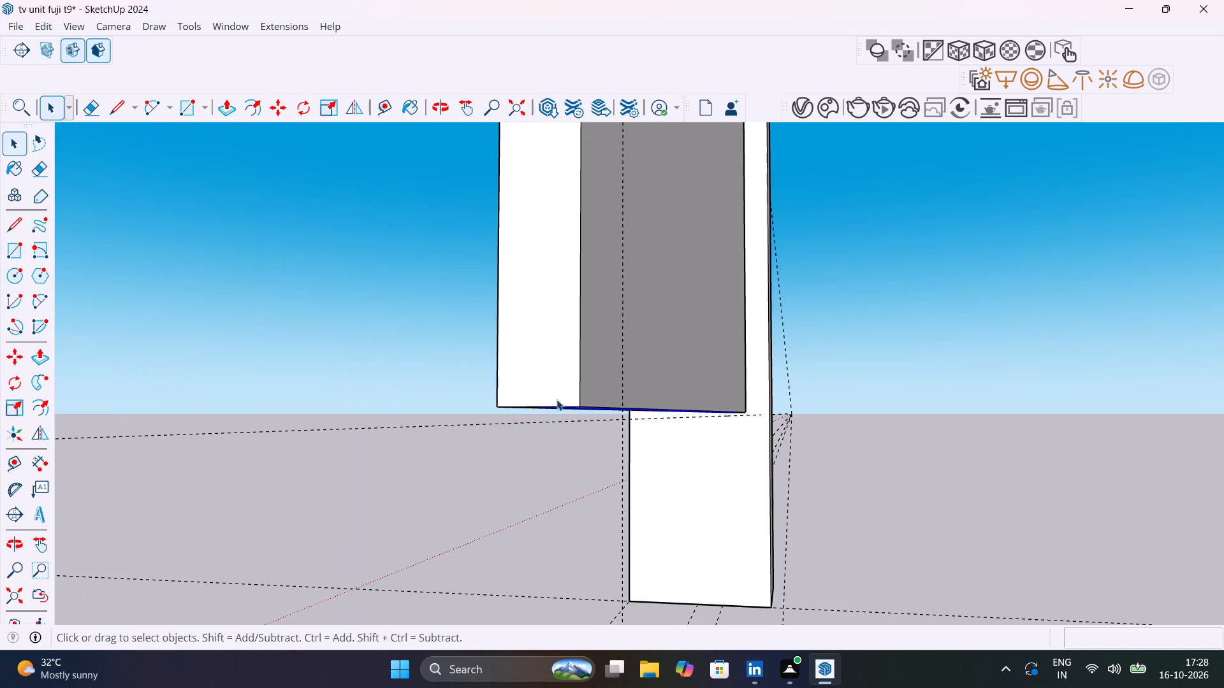
left_click(578, 376)
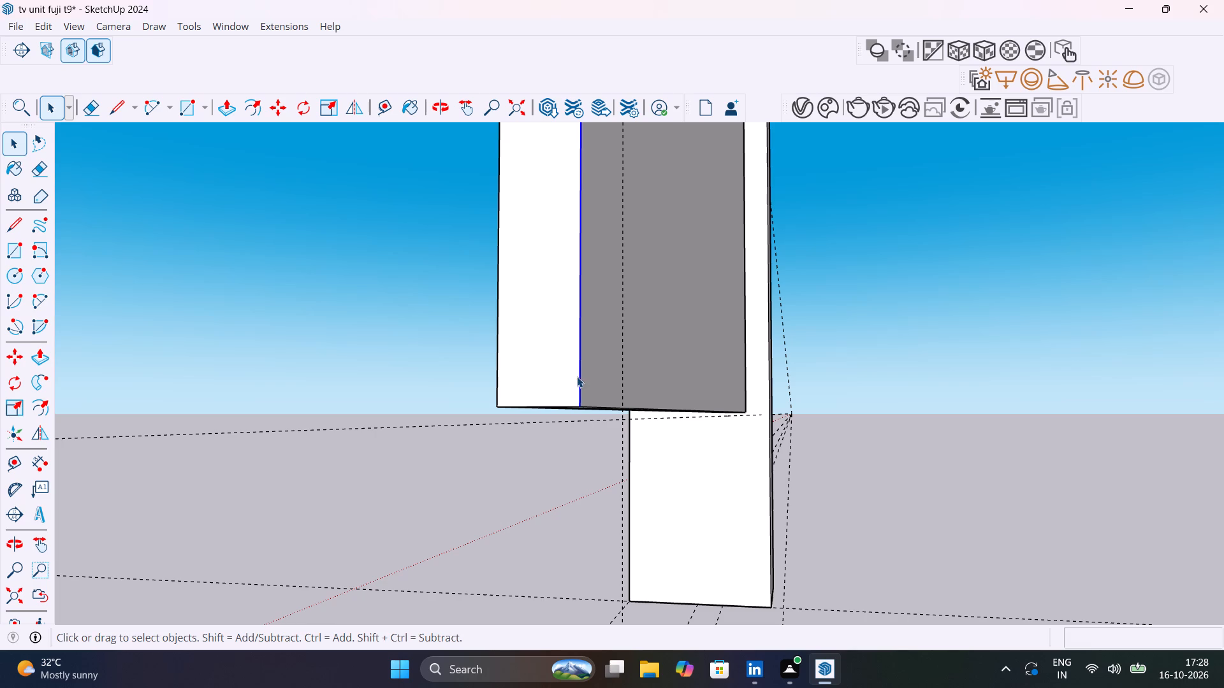
key("m")
left_click(578, 405)
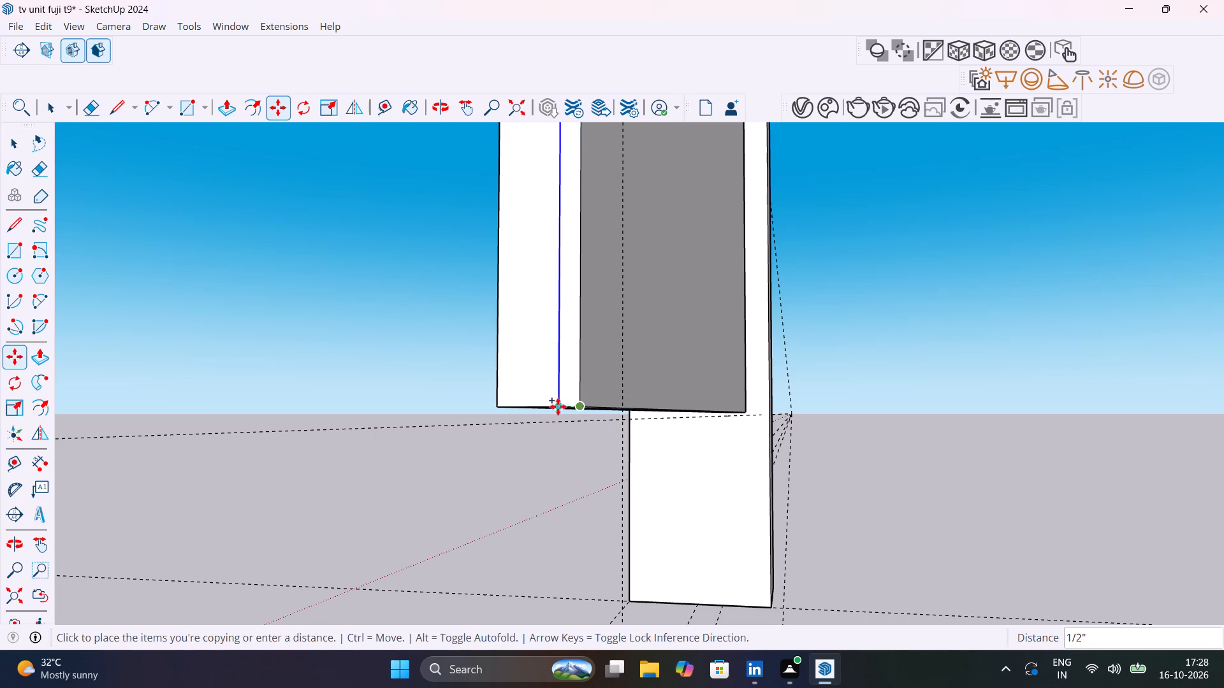
scroll(545, 406, "up", 5)
middle_click_drag(545, 406, 564, 292)
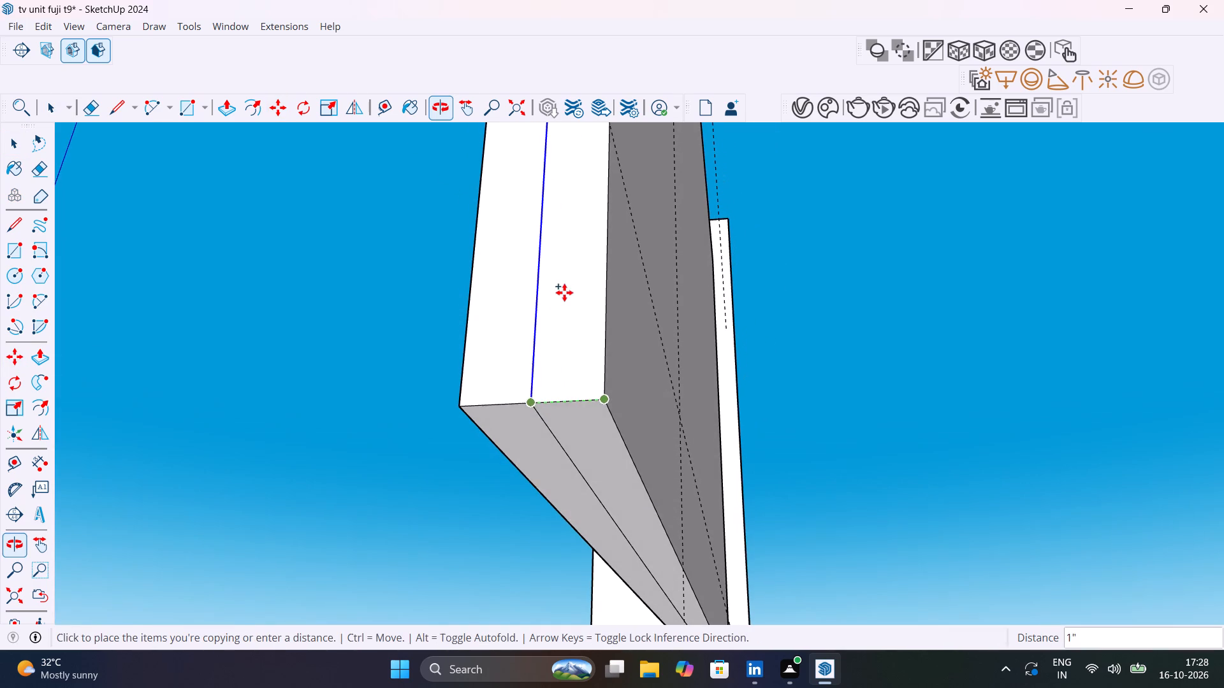
left_click(535, 400)
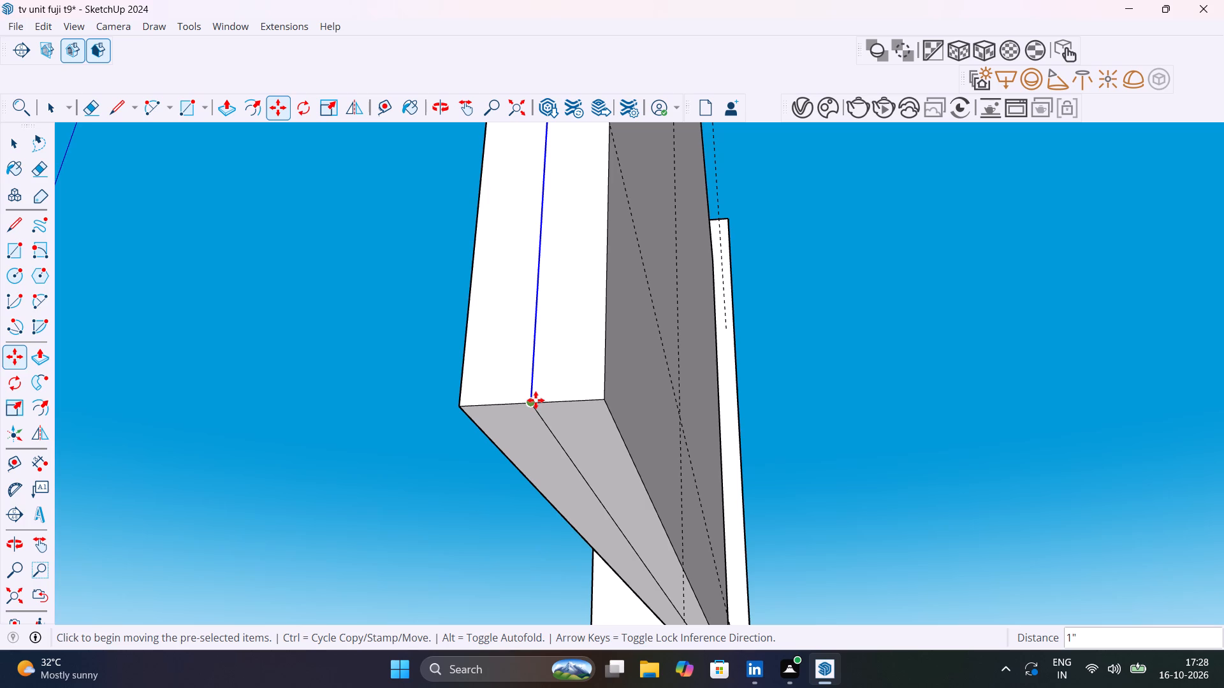
key("space")
Push the rear strip of the central panel's top face down 1".
scroll(542, 402, "down", 16)
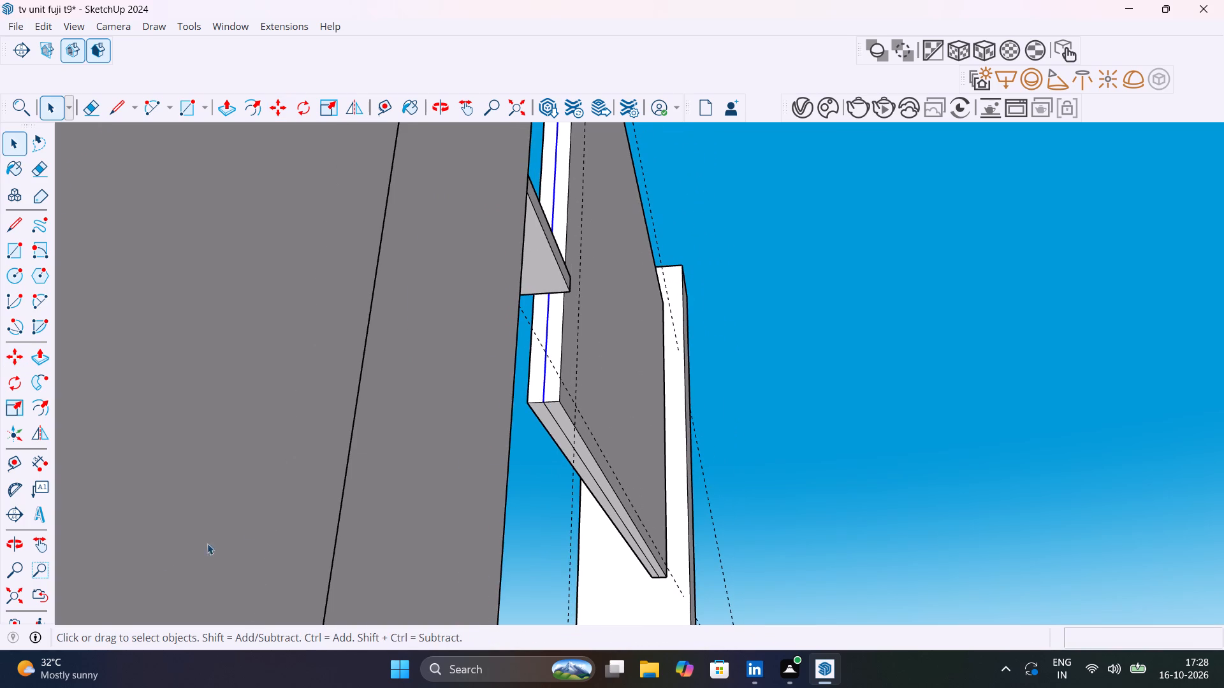
left_click(15, 595)
middle_click_drag(664, 429, 553, 687)
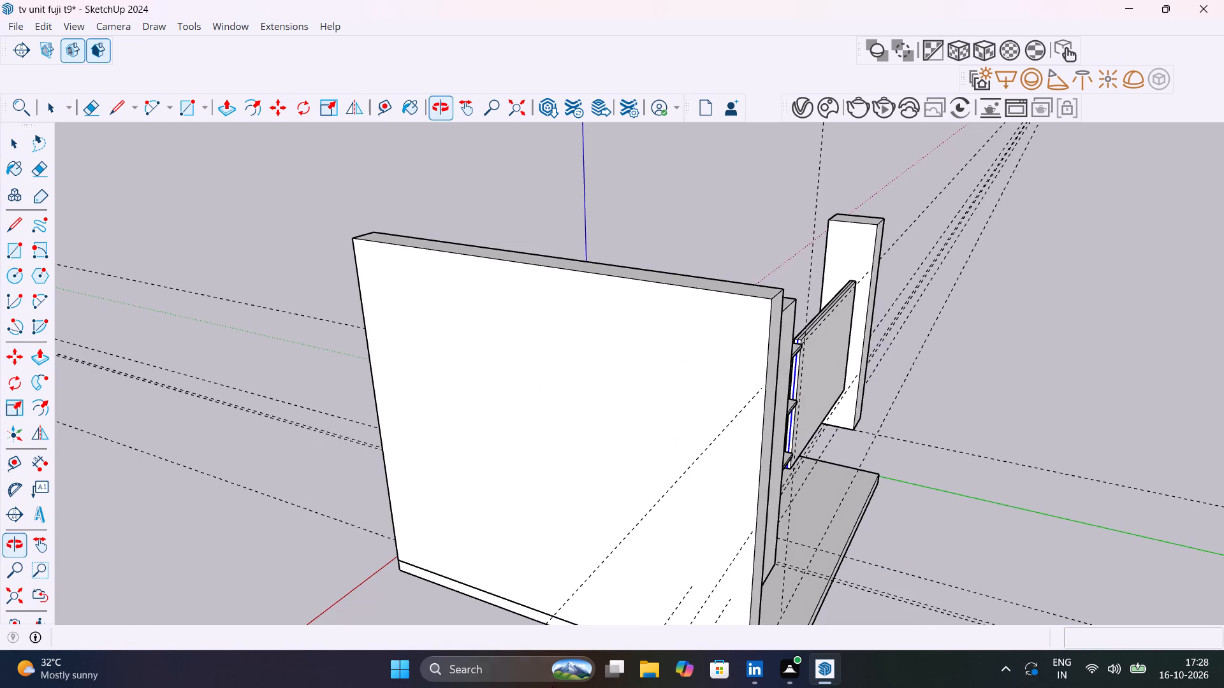
scroll(831, 351, "up", 9)
middle_click_drag(788, 321, 780, 419)
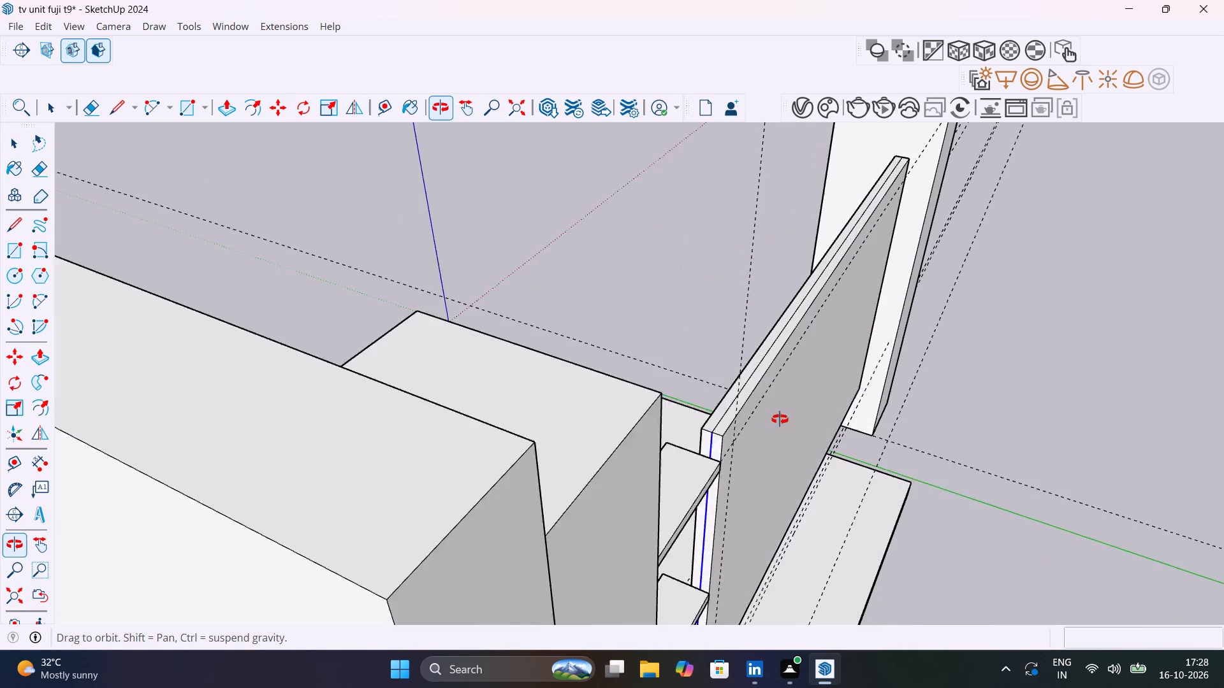
middle_click_drag(780, 419, 779, 421)
scroll(758, 393, "up", 9)
left_click(758, 393)
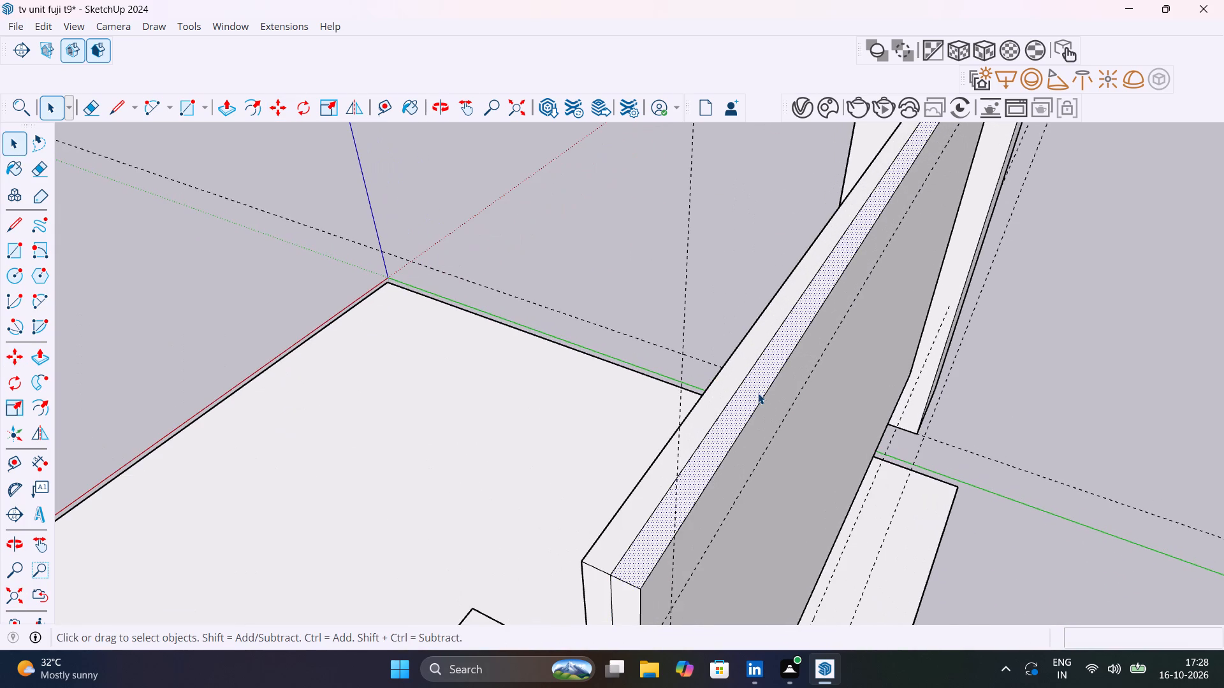
key("p")
left_click(758, 393)
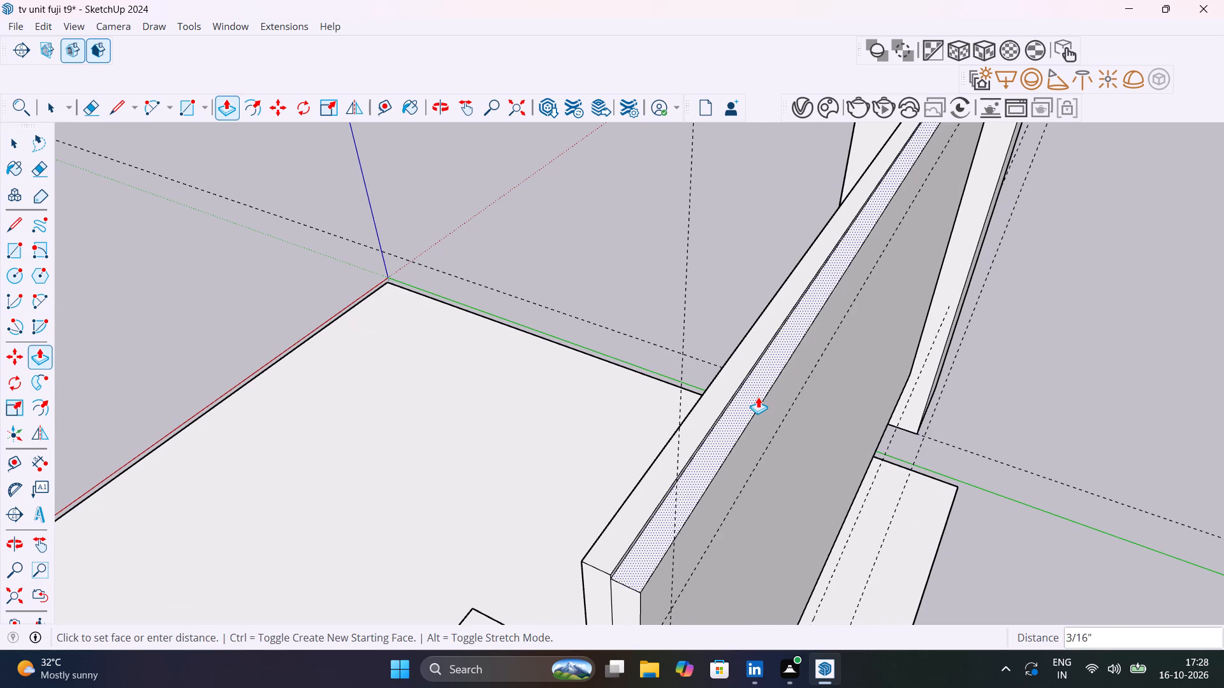
type("1\"")
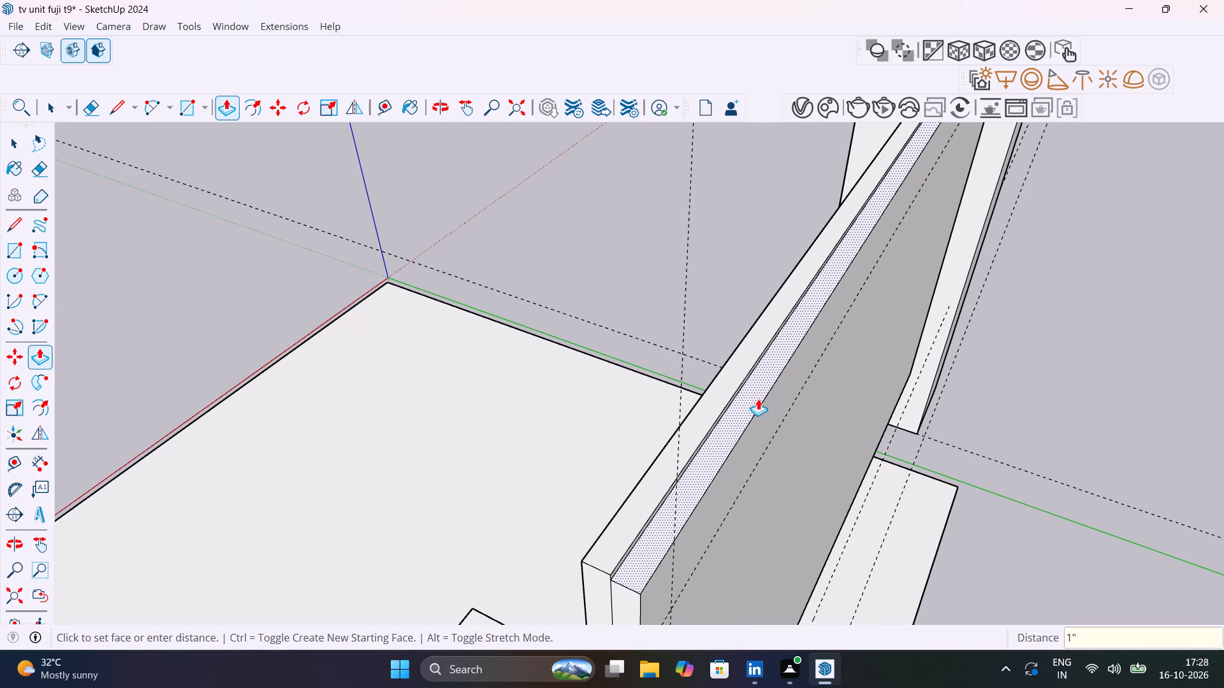
key("Return")
Push the rear strip of the central panel's end face beside the small wall shelves inward by the same 1" depth.
scroll(758, 399, "down", 10)
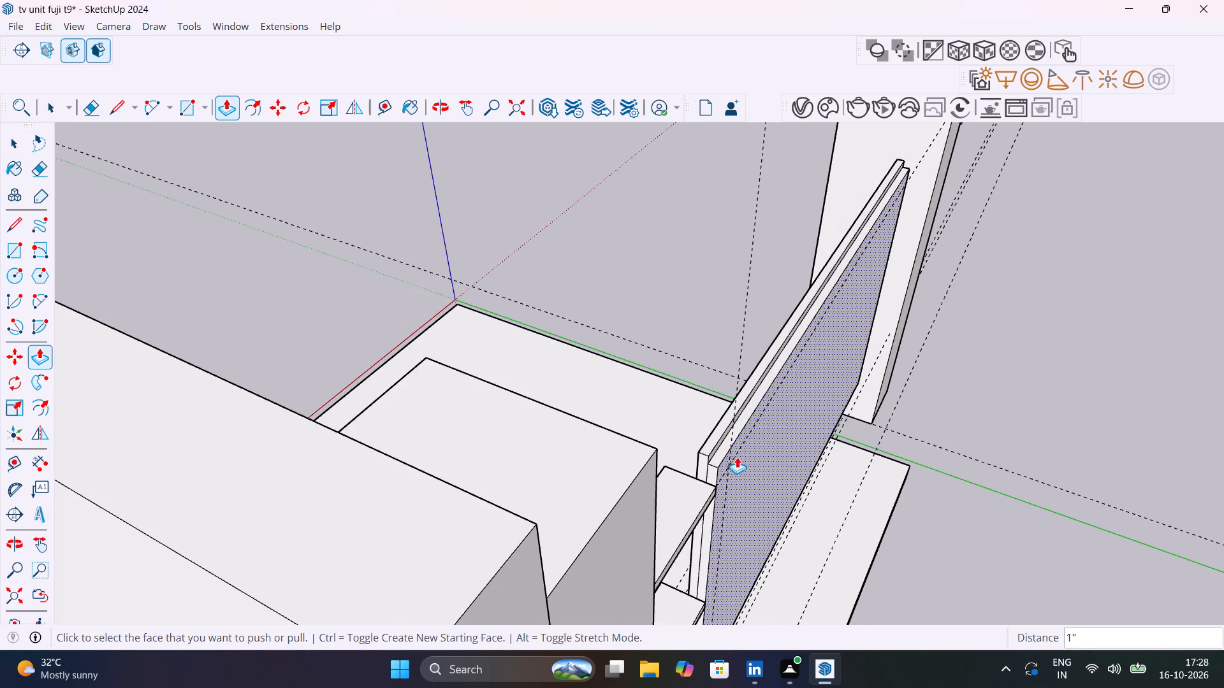
scroll(718, 496, "up", 18)
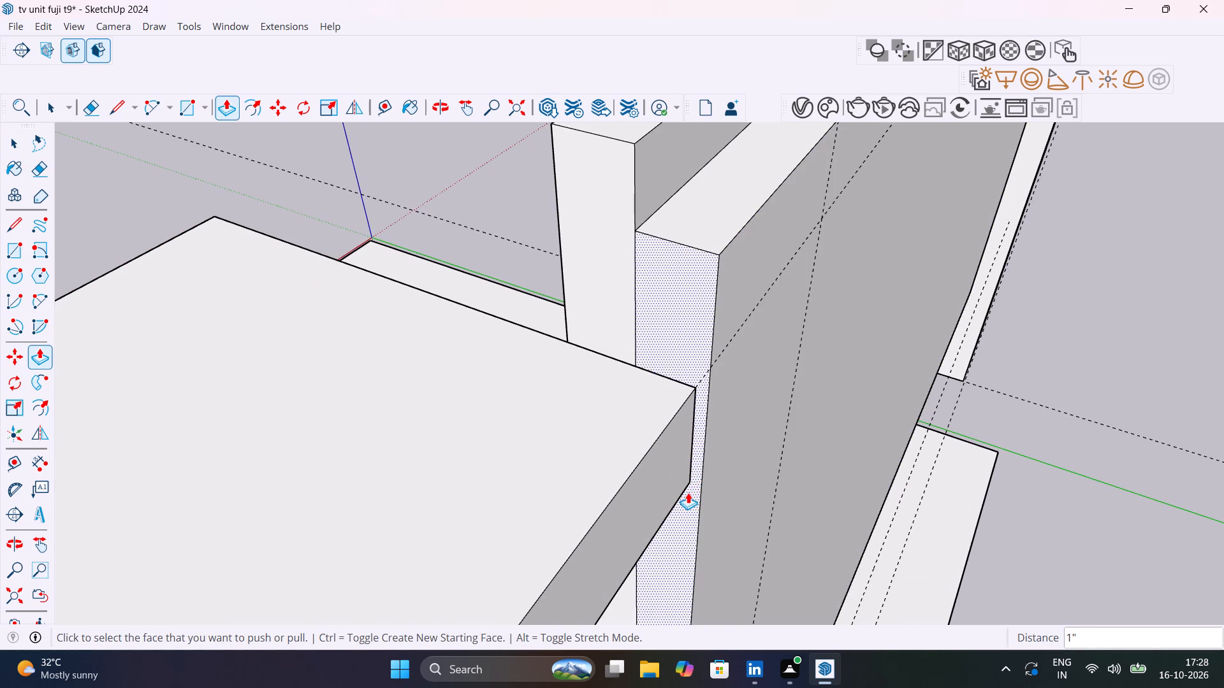
left_click(688, 492)
double_click(688, 492)
Push the rear strip of the central panel's underside in by the same 1" depth to continue the recess.
scroll(688, 492, "down", 13)
middle_click_drag(785, 488, 637, 438)
scroll(711, 434, "down", 8)
middle_click_drag(734, 448, 689, 313)
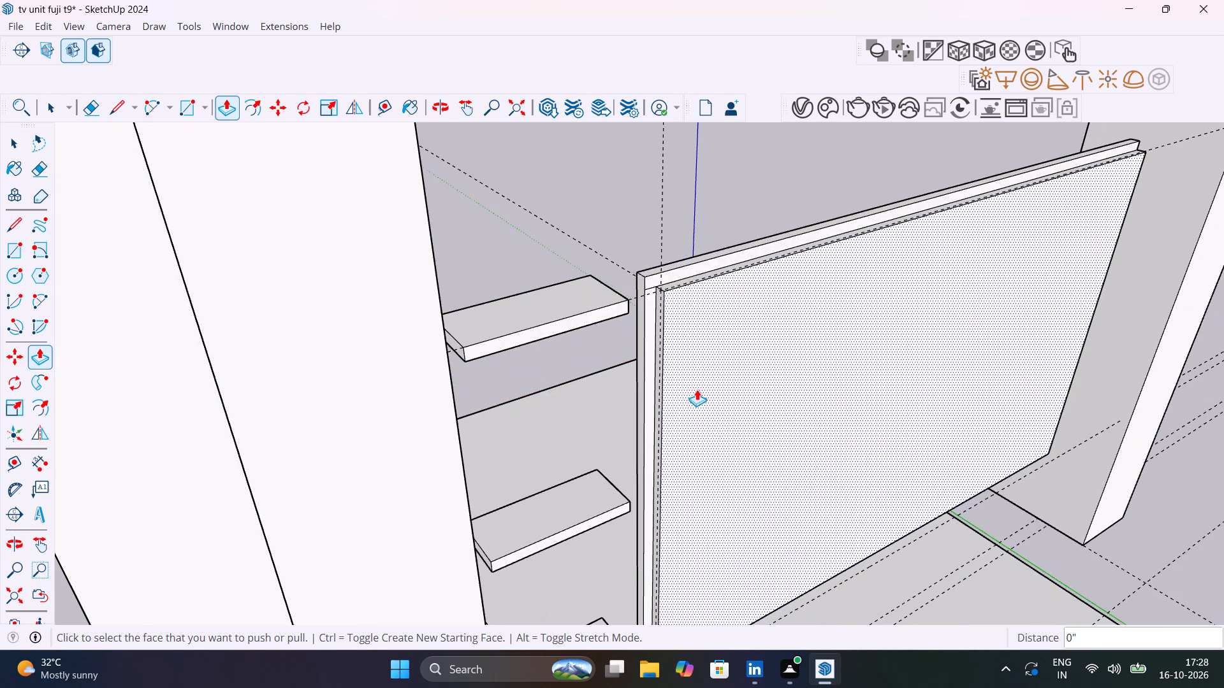
scroll(697, 389, "down", 7)
scroll(682, 541, "up", 10)
middle_click_drag(692, 547, 714, 328)
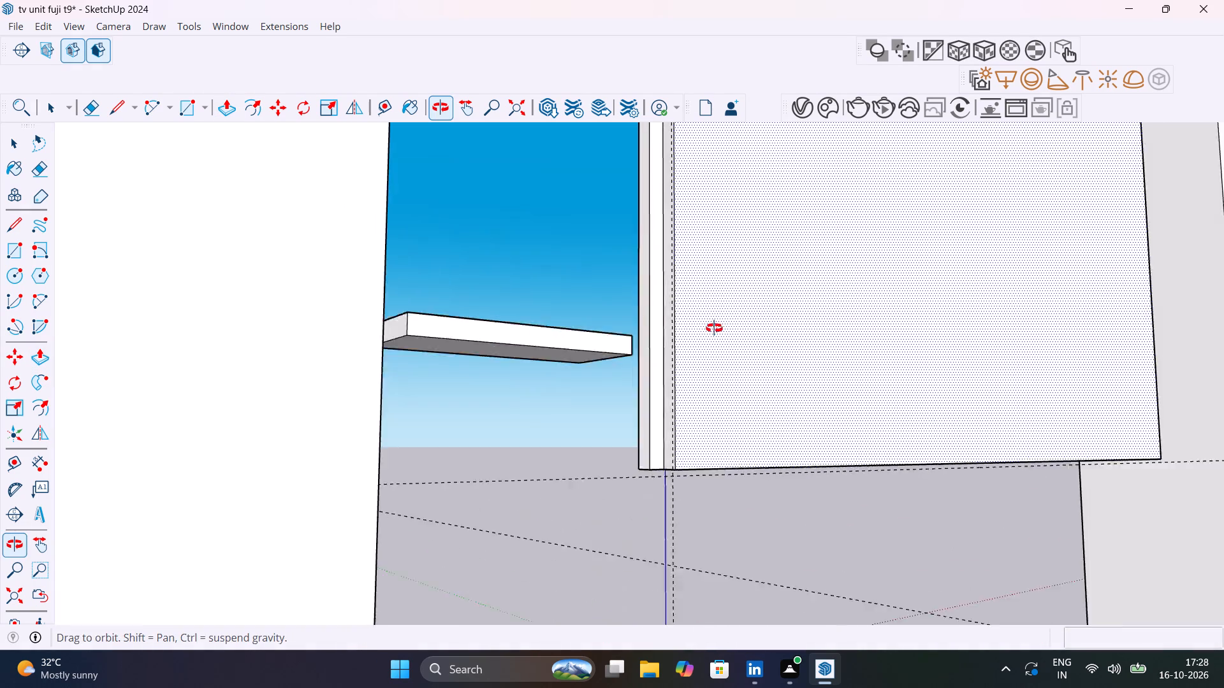
middle_click_drag(714, 328, 736, 292)
scroll(736, 292, "up", 1)
middle_click_drag(742, 391, 764, 276)
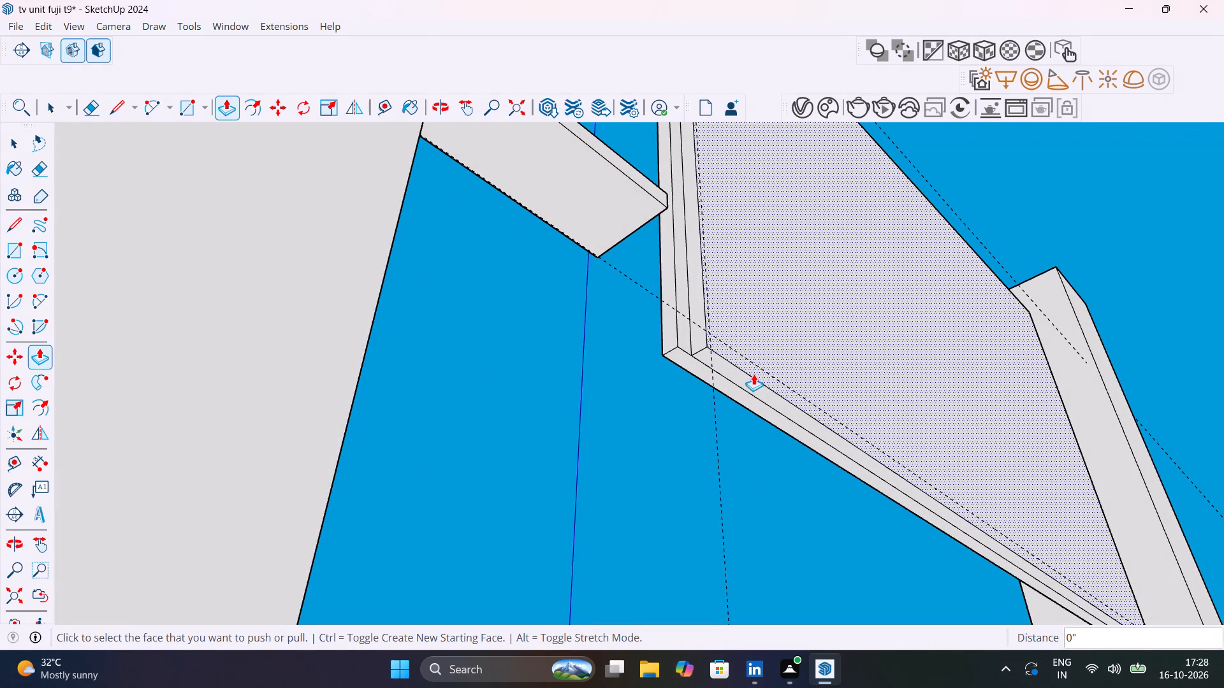
scroll(750, 380, "up", 4)
double_click(750, 380)
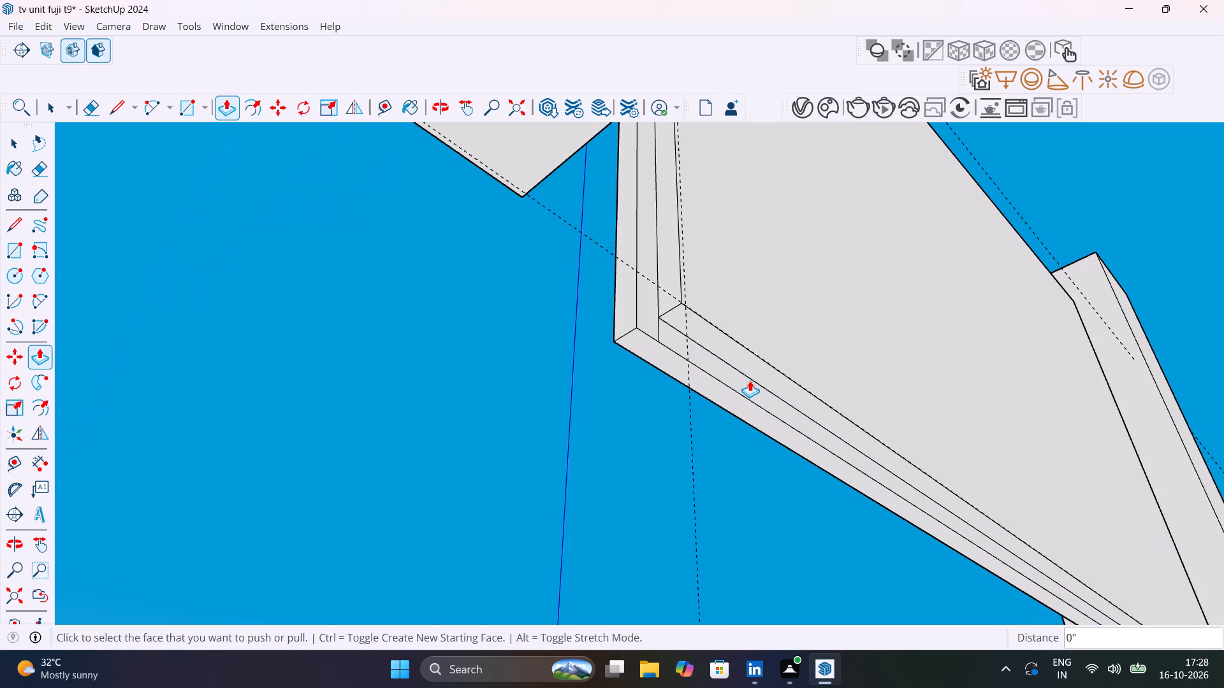
Push the rear strip of the central panel's end face away from the wall shelves inward by the same 1" depth.
scroll(750, 380, "down", 12)
middle_click_drag(850, 389, 584, 485)
scroll(847, 389, "down", 1)
middle_click_drag(1118, 420, 858, 510)
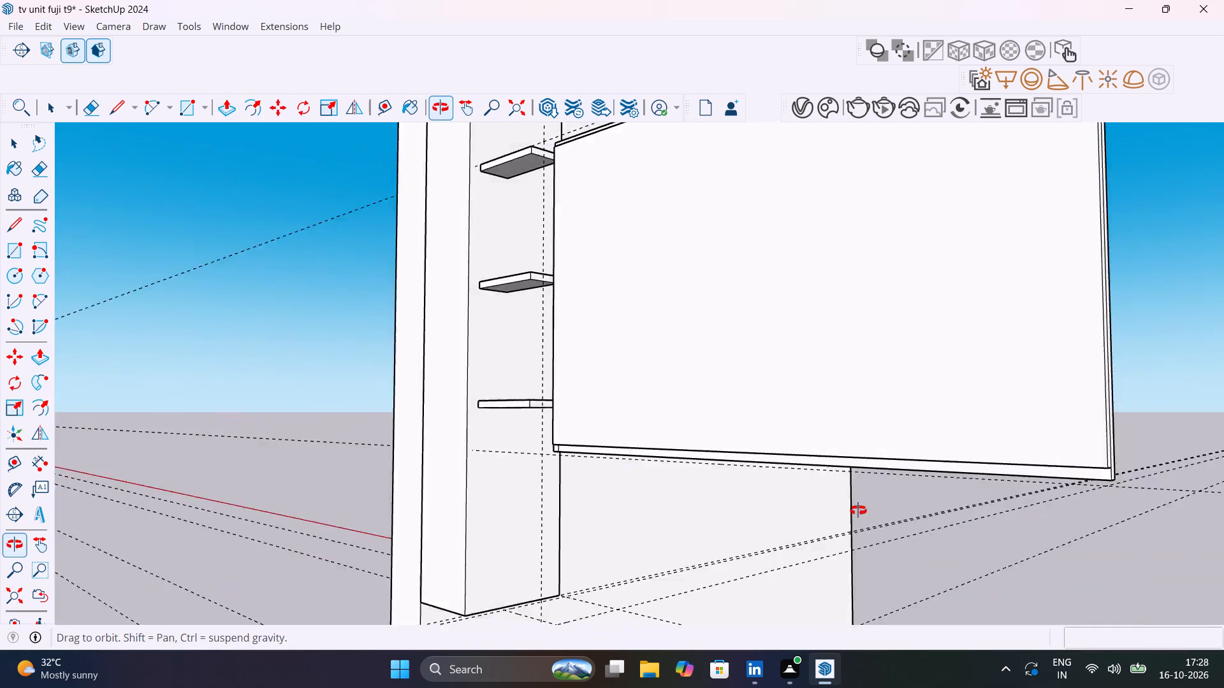
middle_click_drag(858, 510, 790, 522)
scroll(973, 496, "up", 9)
double_click(984, 503)
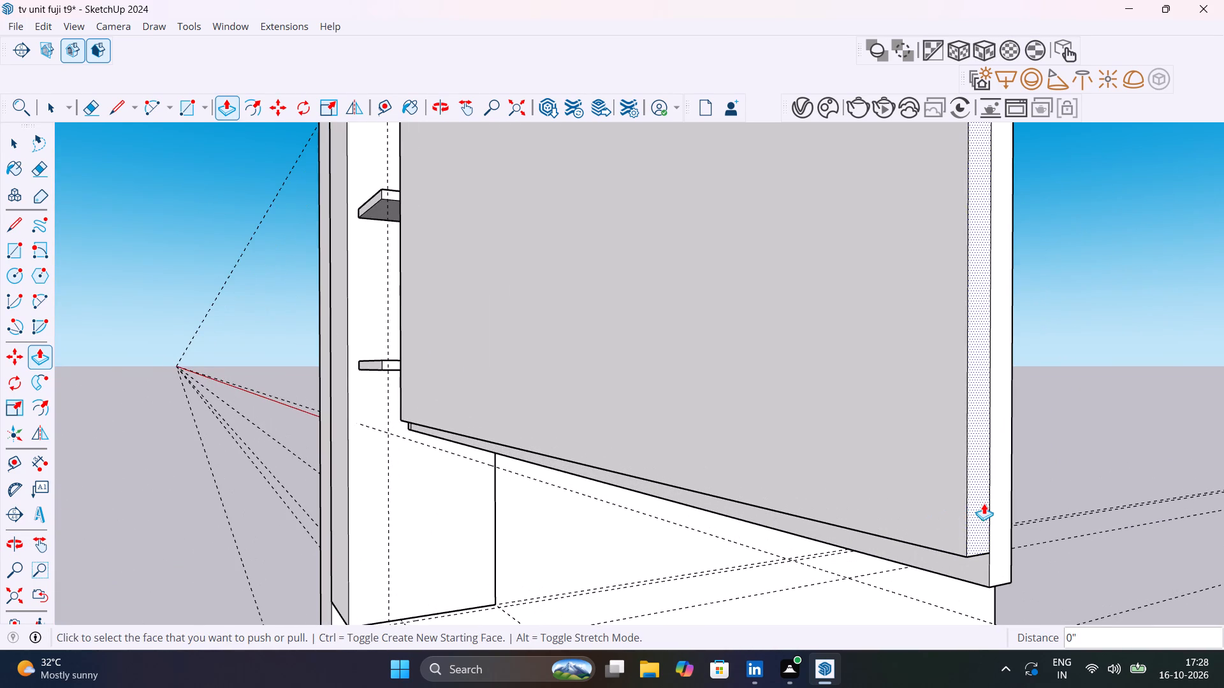
Delete the leftover short lines at the recess's lower and upper corners on the central panel's end away from the wall shelves.
scroll(984, 503, "down", 7)
key("space")
scroll(979, 526, "up", 5)
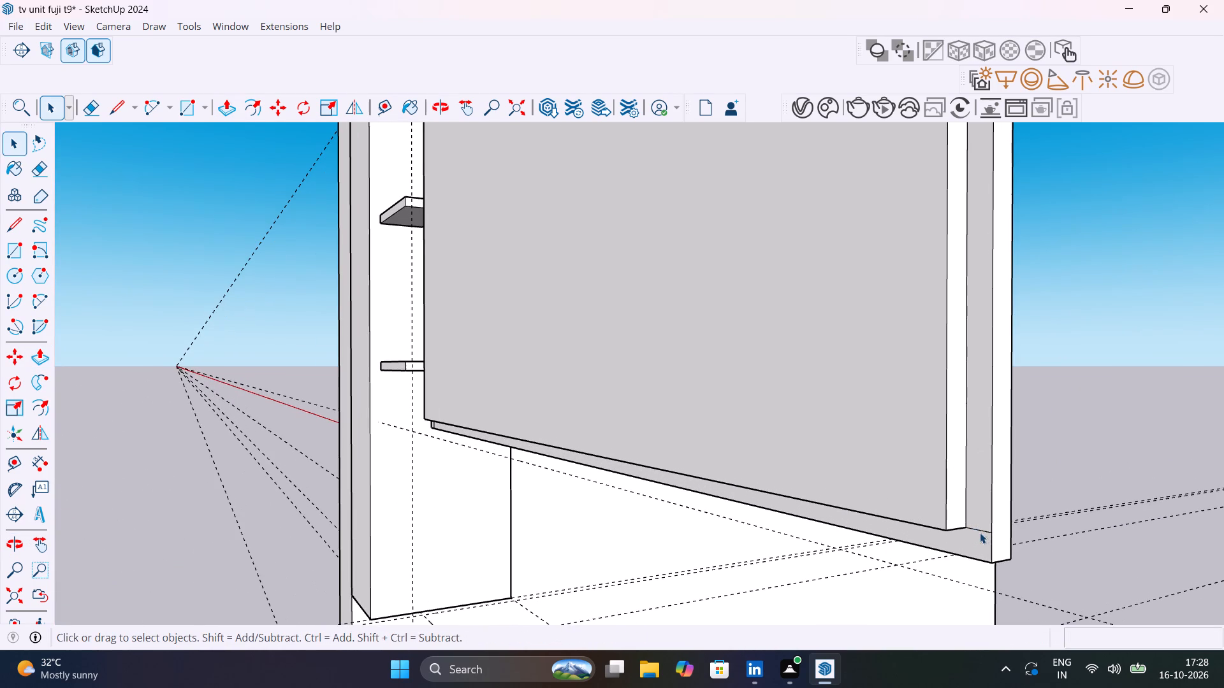
left_click(986, 531)
key("Delete")
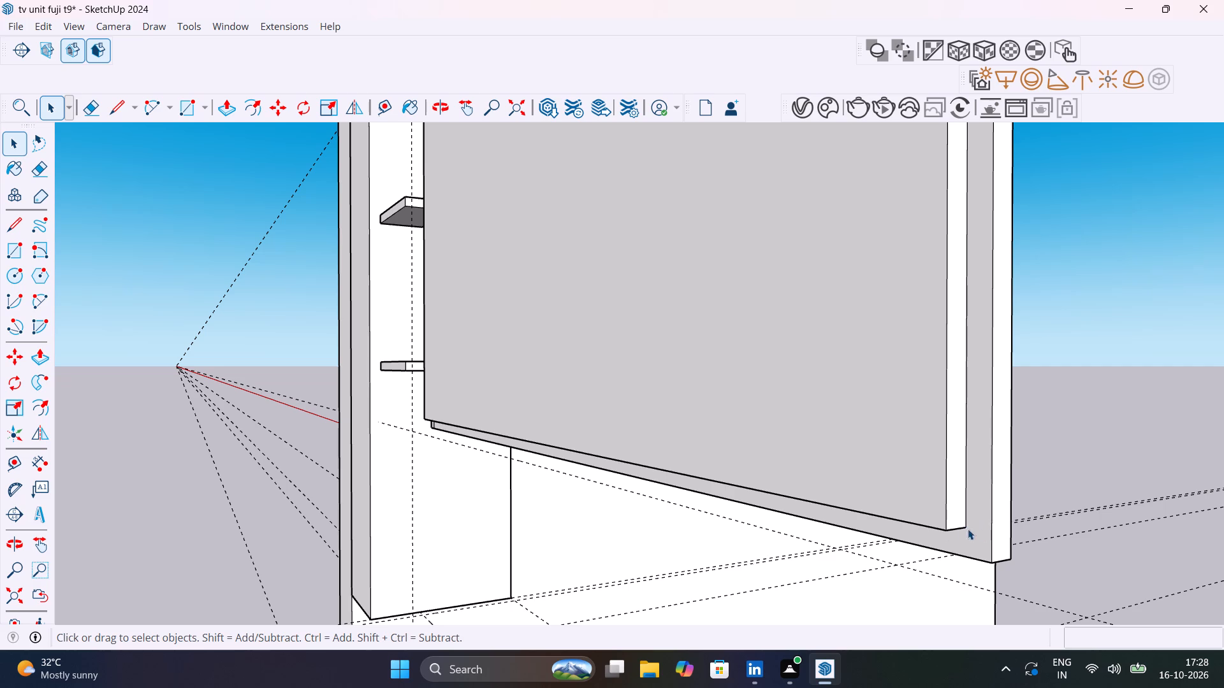
scroll(945, 529, "down", 13)
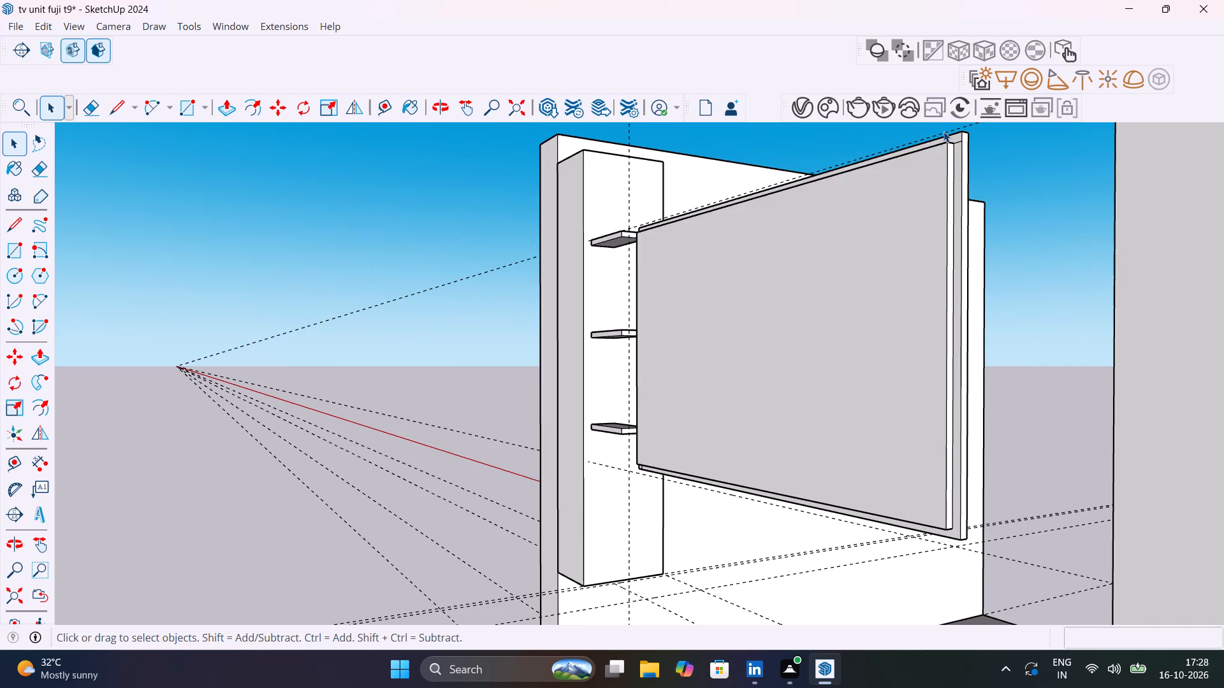
scroll(944, 131, "up", 11)
scroll(998, 211, "down", 5)
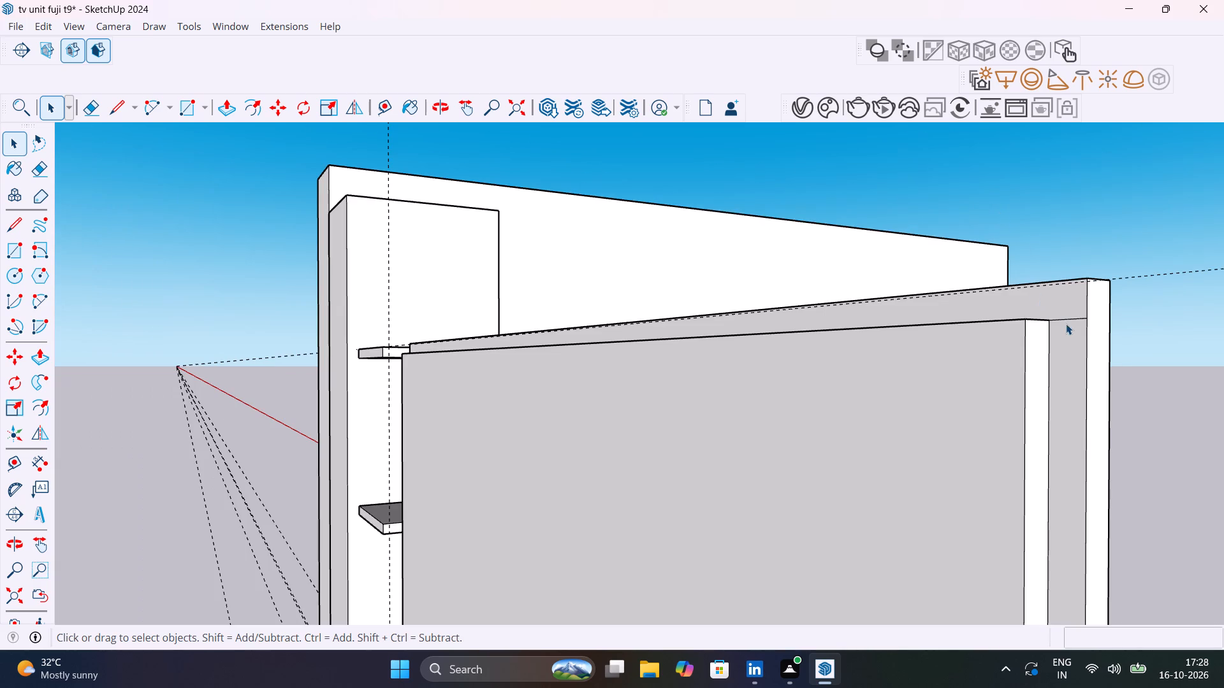
left_click(1074, 321)
key("Delete")
Delete the leftover short lines at the recess's upper and lower corners on the central panel's end beside the wall shelves.
scroll(1070, 319, "down", 2)
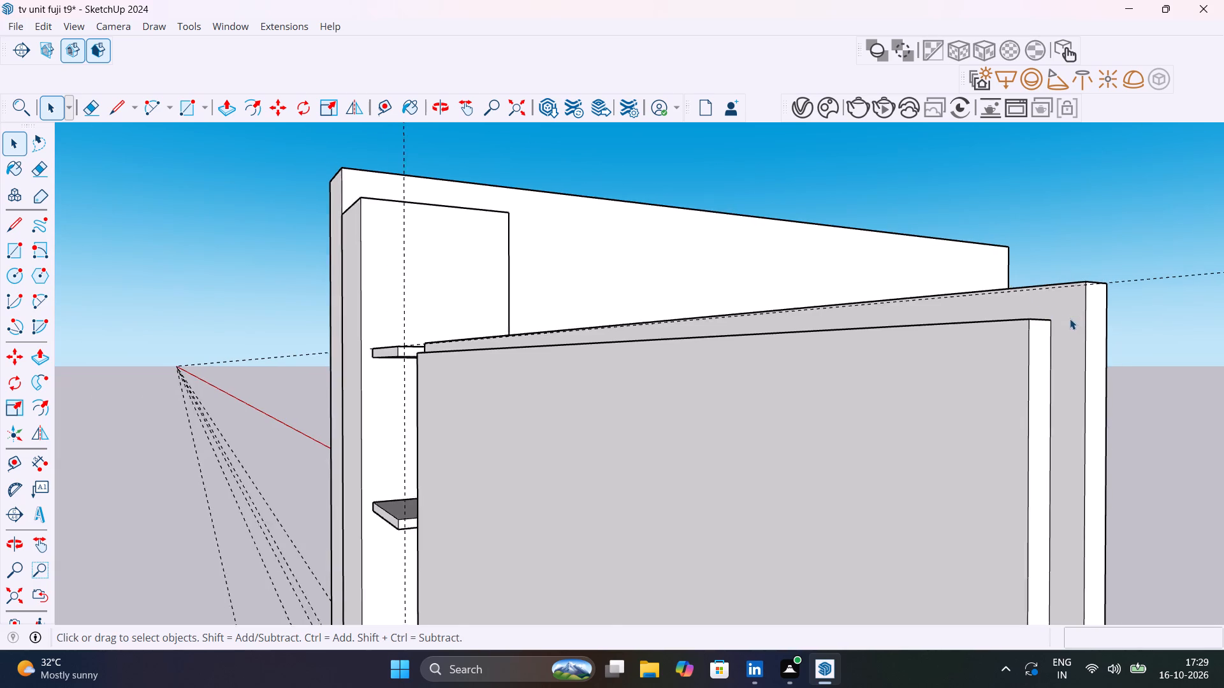
scroll(1070, 319, "down", 10)
middle_click_drag(687, 364, 939, 420)
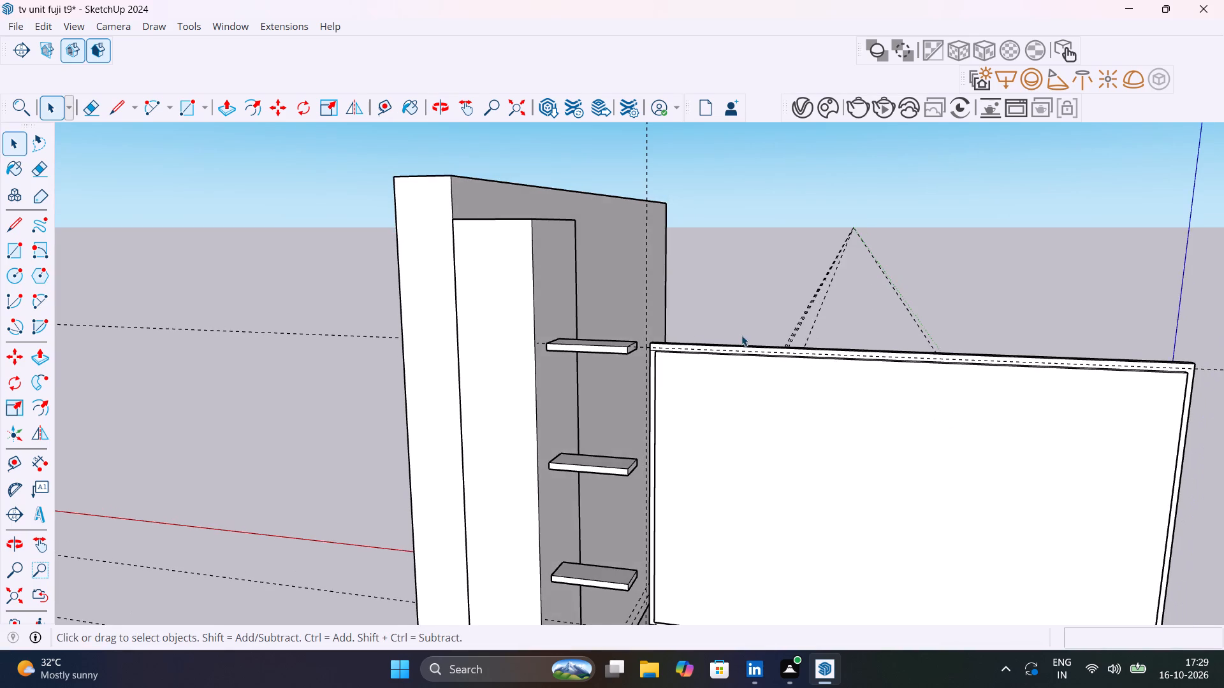
scroll(676, 338, "up", 8)
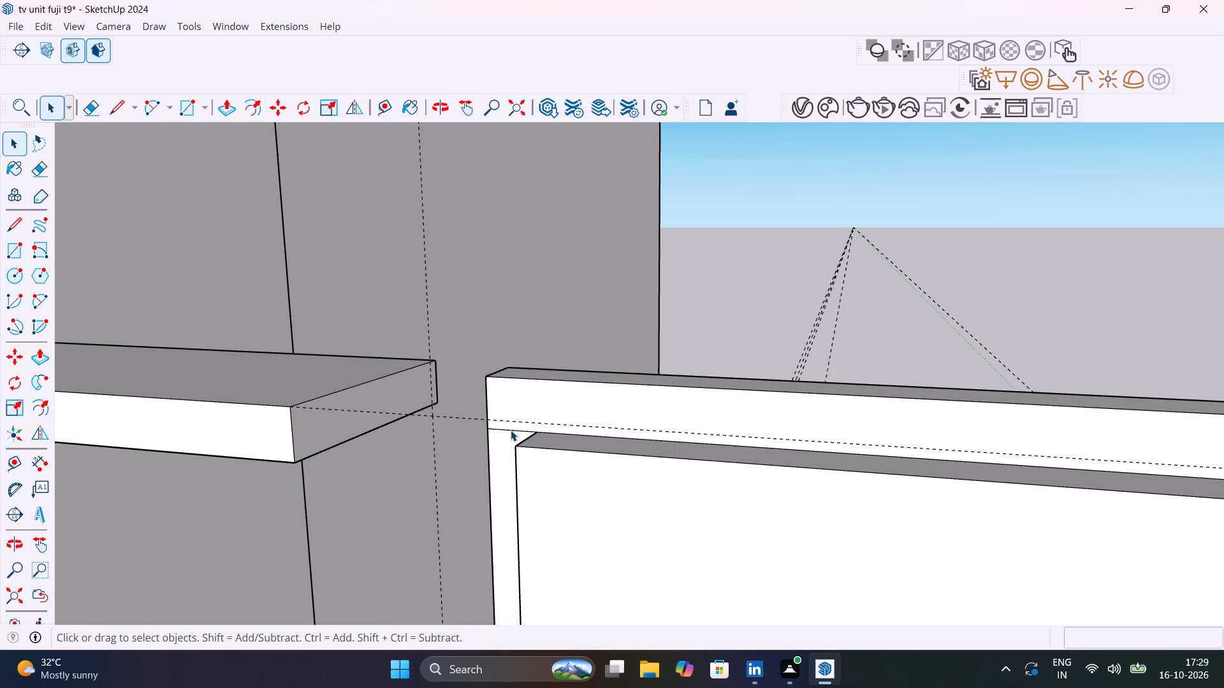
left_click(511, 430)
key("Delete")
scroll(511, 430, "down", 11)
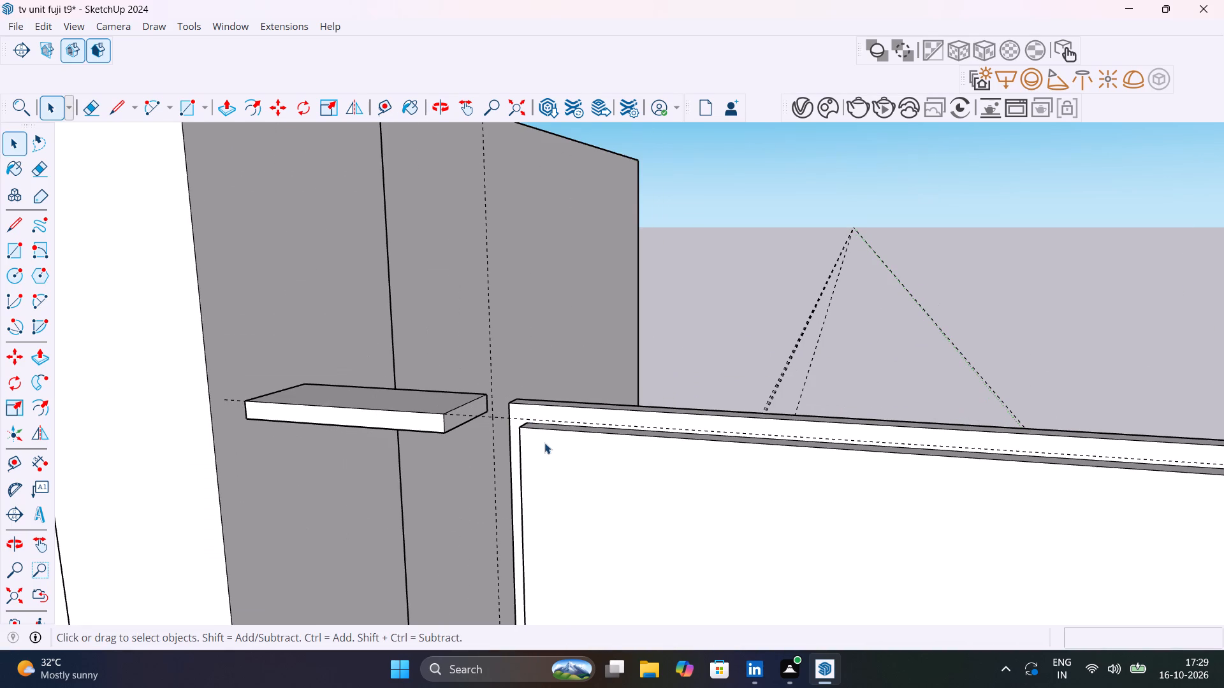
middle_click_drag(544, 443, 1030, 147, "shift")
scroll(1031, 351, "down", 6)
middle_click_drag(1028, 405, 912, 154, "shift")
scroll(863, 452, "up", 8)
scroll(905, 309, "down", 4)
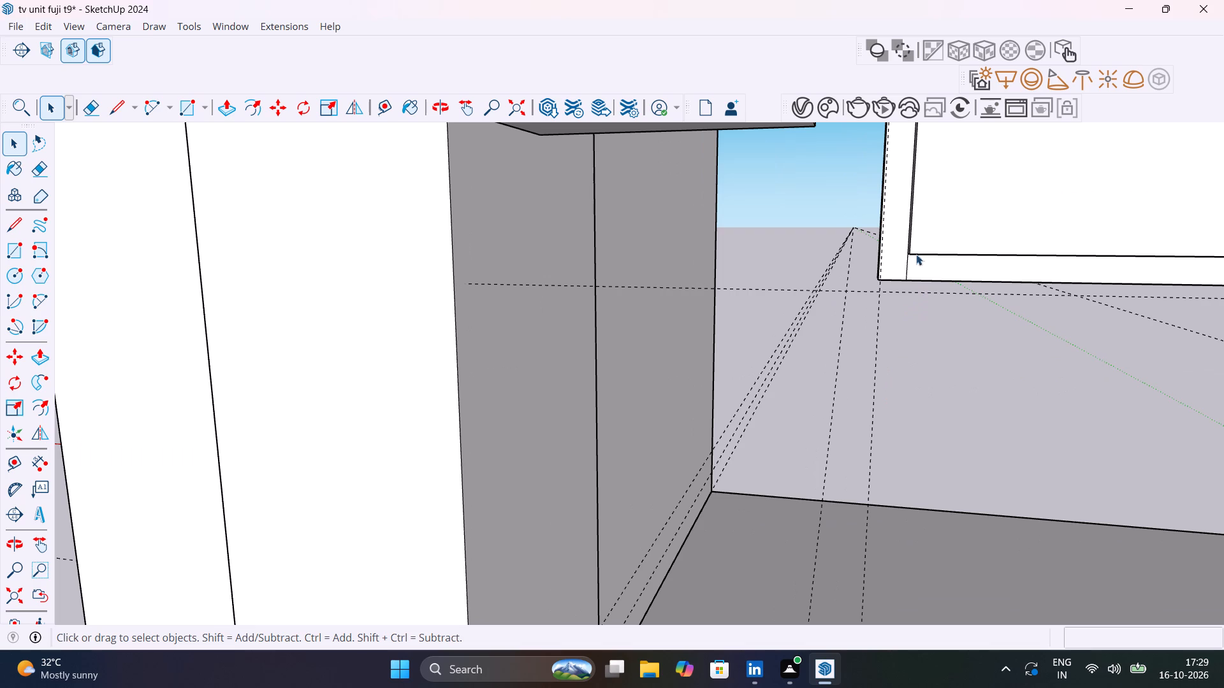
left_click(906, 268)
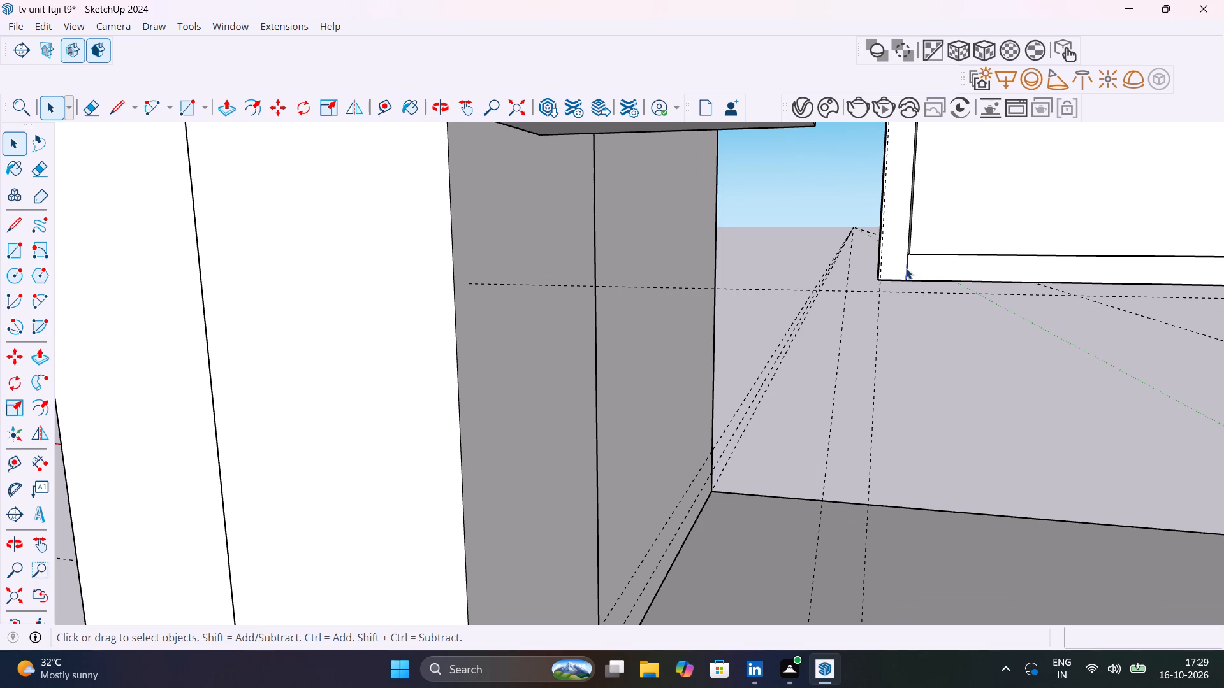
key("Delete")
Draw a 150-segment tangent arc with about 1 3/16" bulge across the central panel's upper front corner away from the wall shelves.
scroll(915, 283, "down", 13)
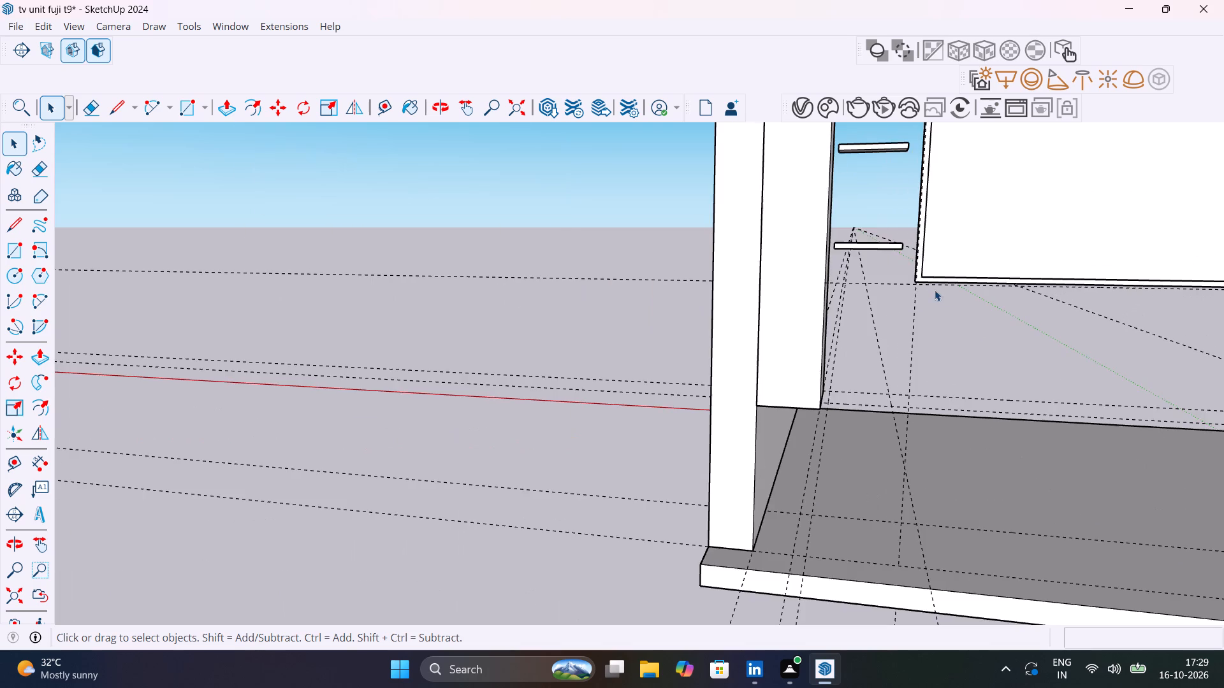
middle_click_drag(948, 292, 611, 364)
scroll(828, 290, "down", 6)
middle_click_drag(1002, 282, 827, 332)
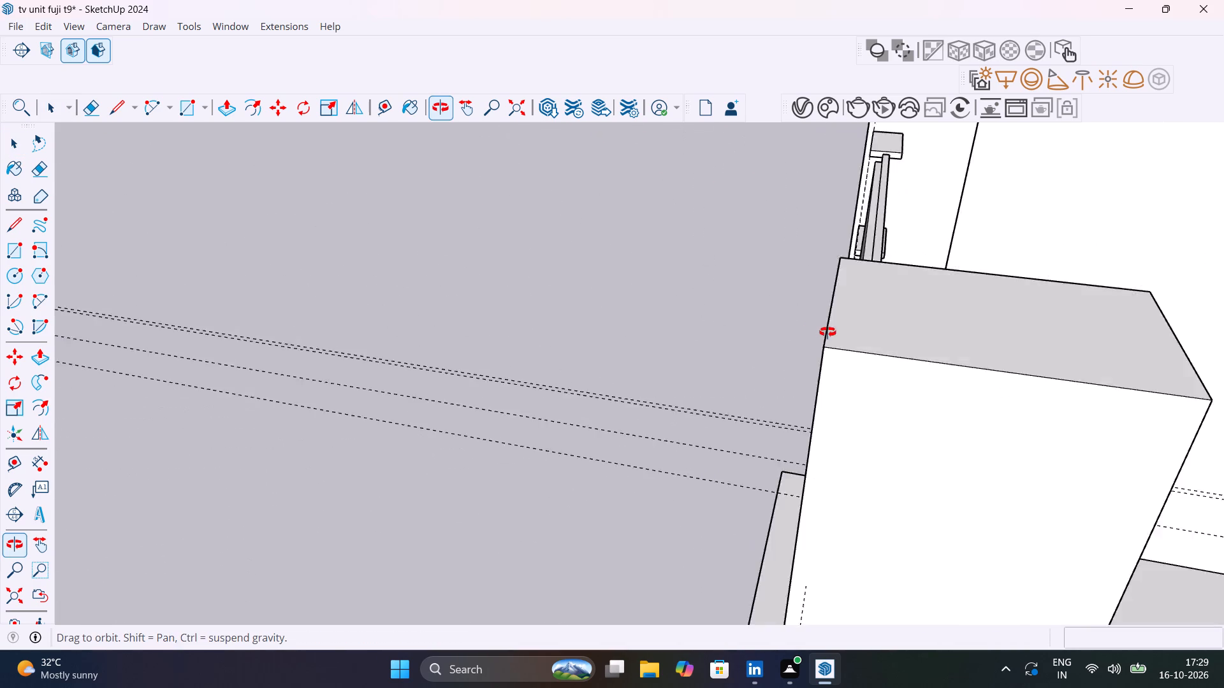
middle_click_drag(827, 332, 496, 305)
scroll(332, 276, "up", 5)
middle_click_drag(332, 276, 476, 281, "shift")
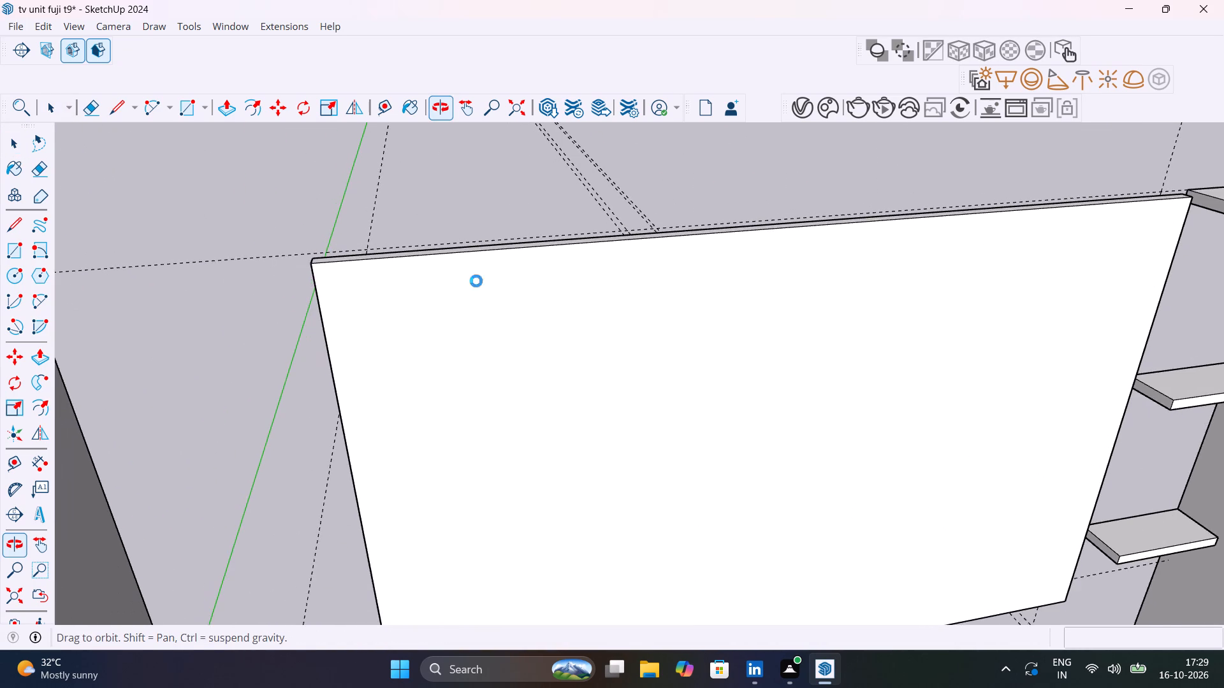
middle_click_drag(476, 281, 621, 292, "shift")
scroll(351, 271, "up", 6)
scroll(351, 273, "down", 6)
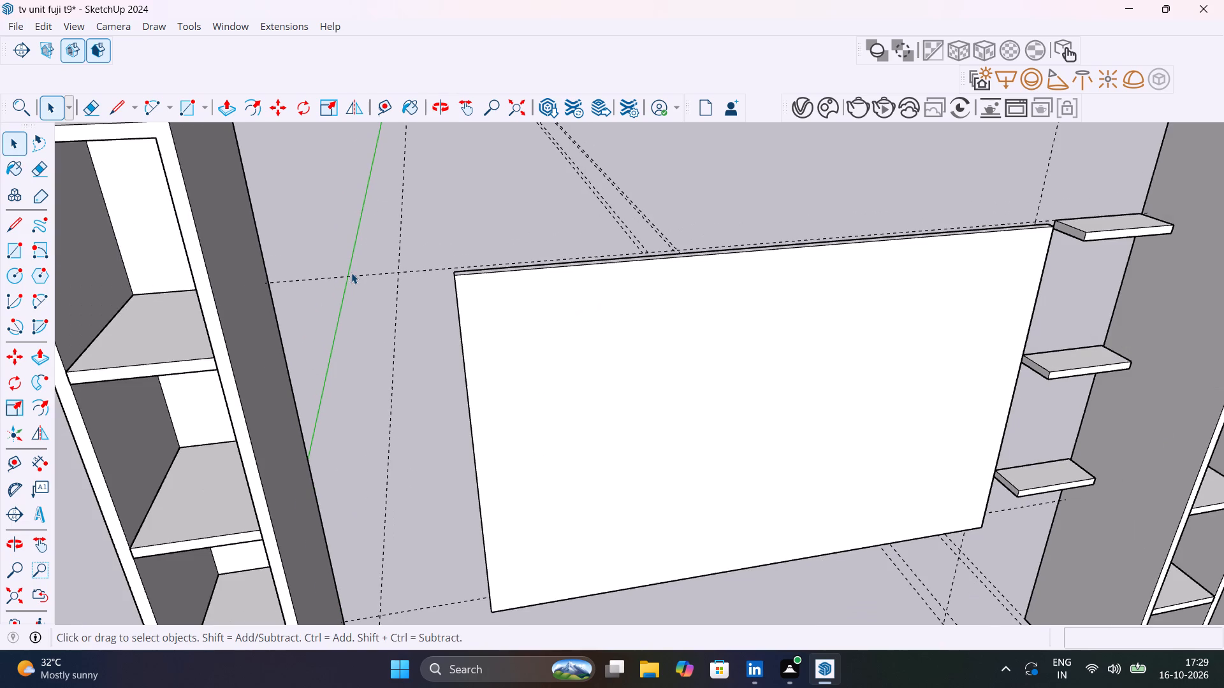
middle_click_drag(483, 310, 642, 224)
scroll(637, 228, "up", 1)
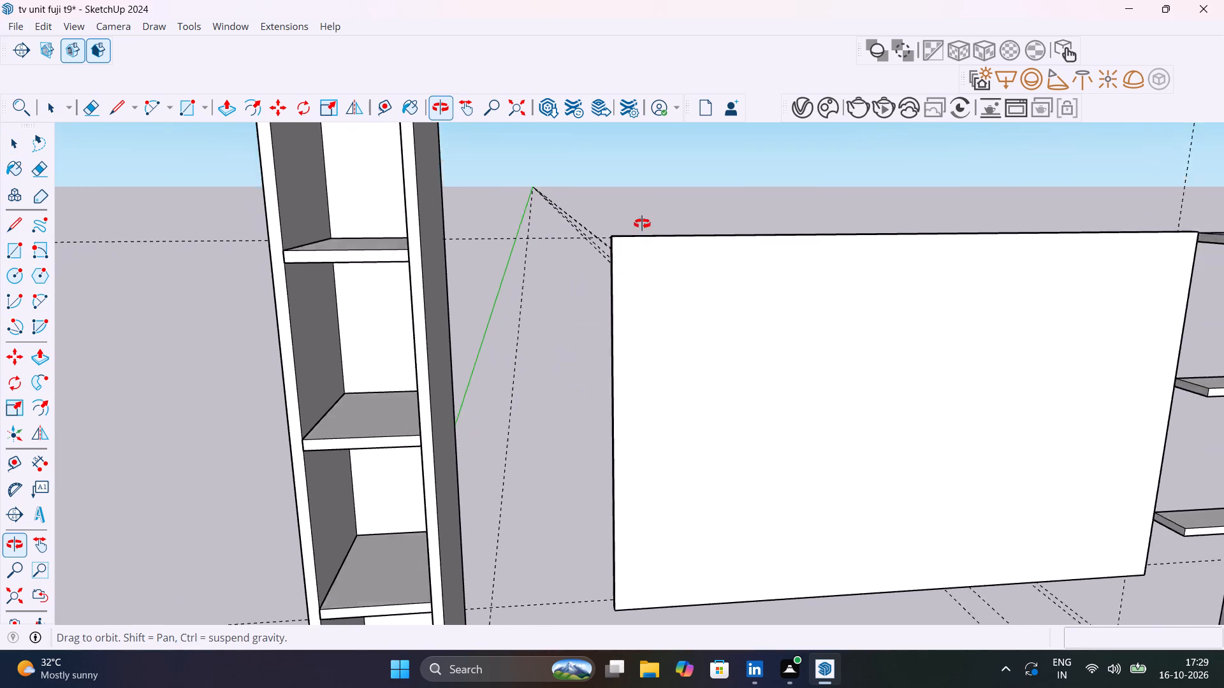
middle_click_drag(642, 224, 645, 221)
middle_click_drag(650, 316, 499, 389)
key("a")
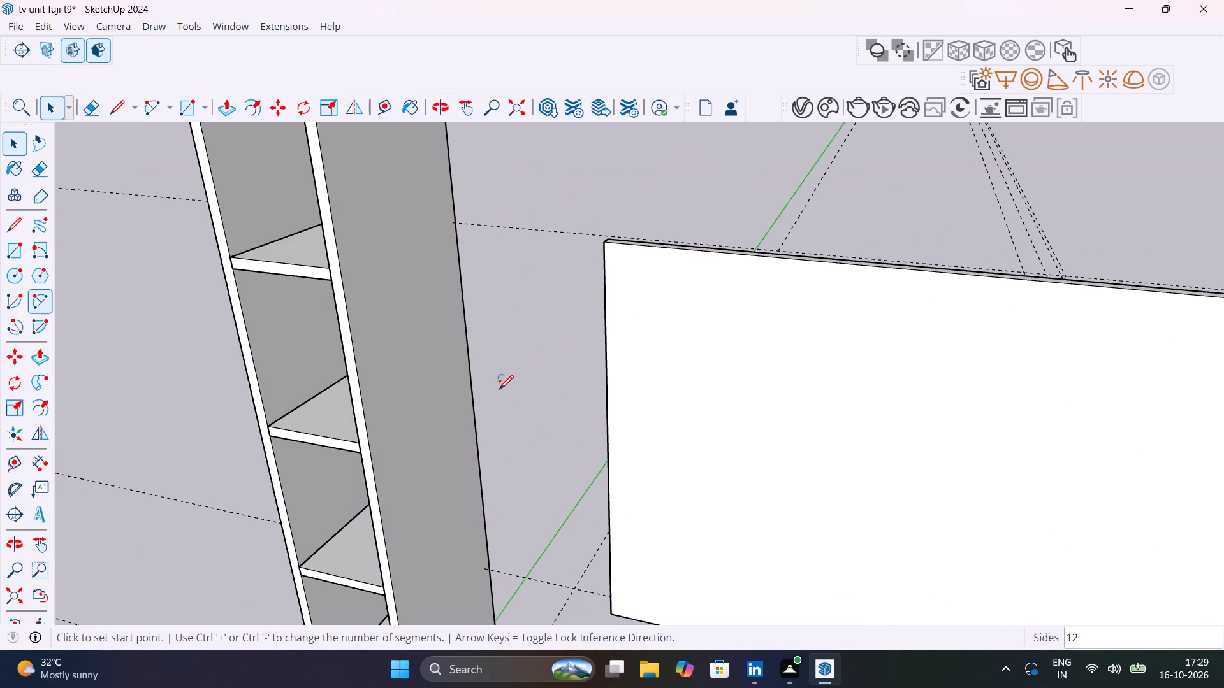
type("150s")
key("Return")
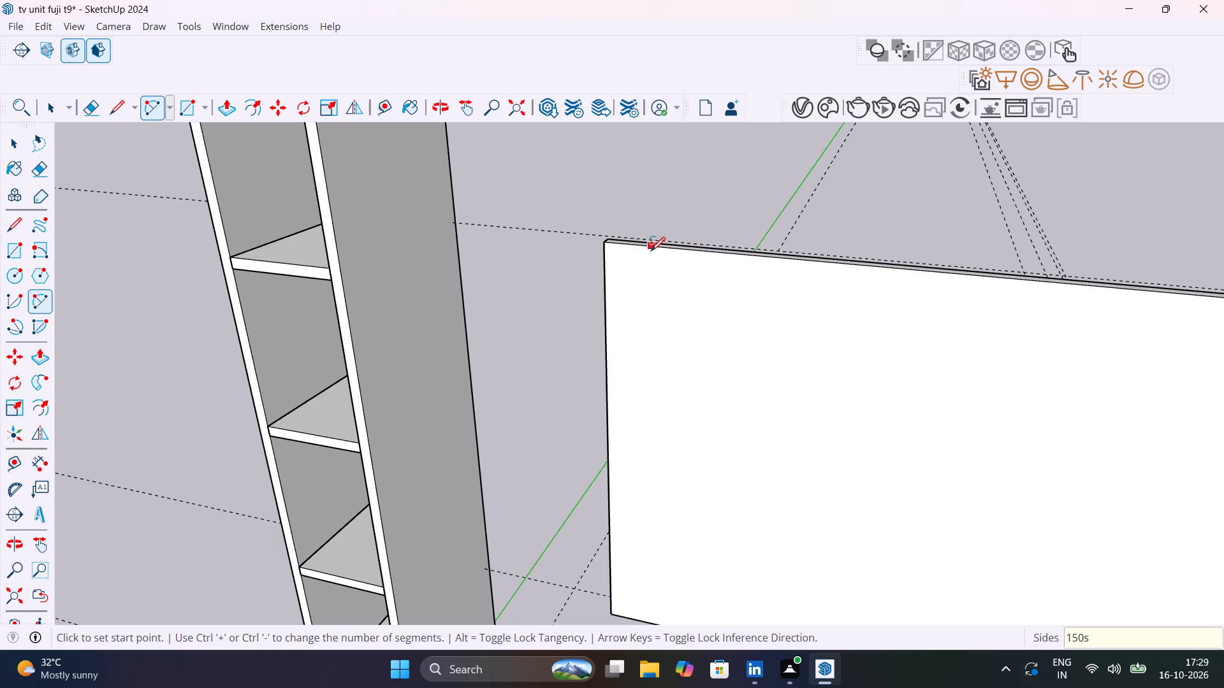
scroll(651, 251, "up", 10)
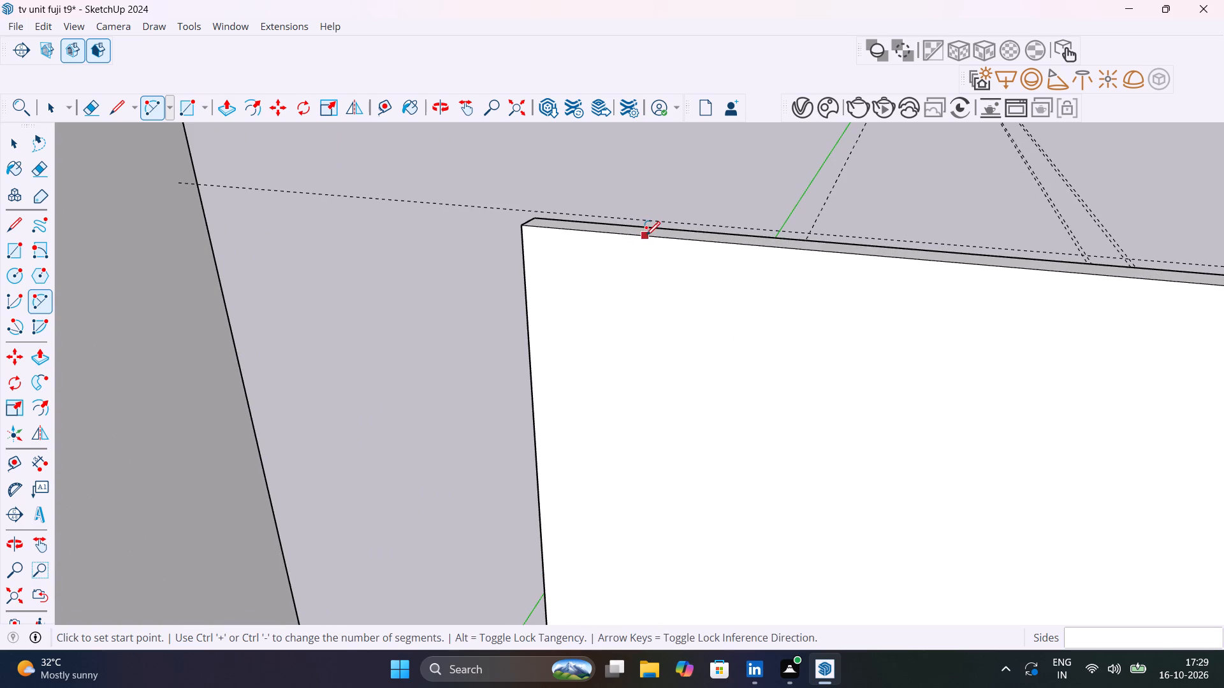
left_click(646, 236)
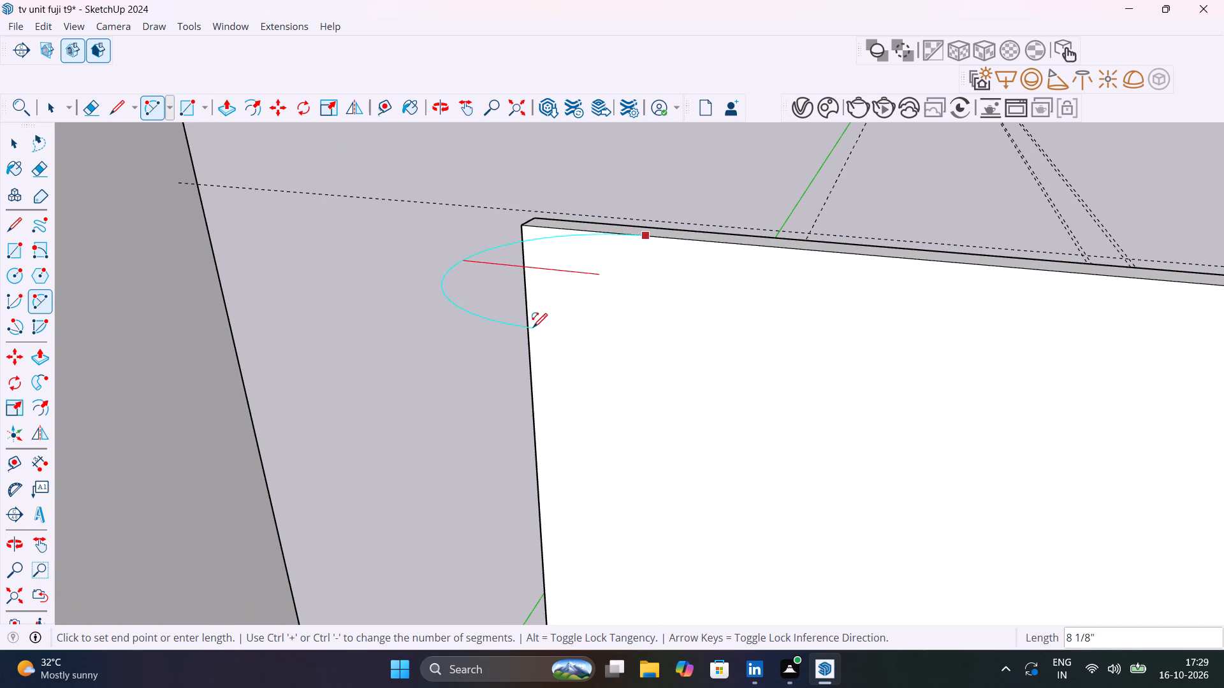
left_click(532, 331)
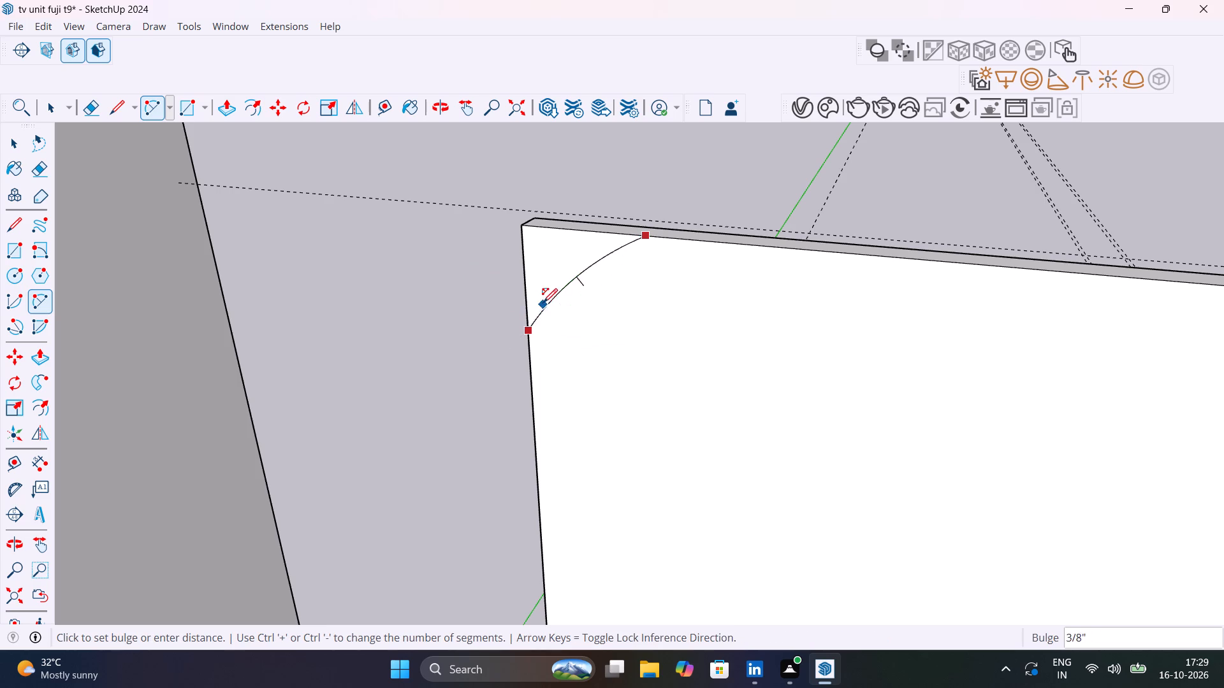
scroll(546, 268, "up", 5)
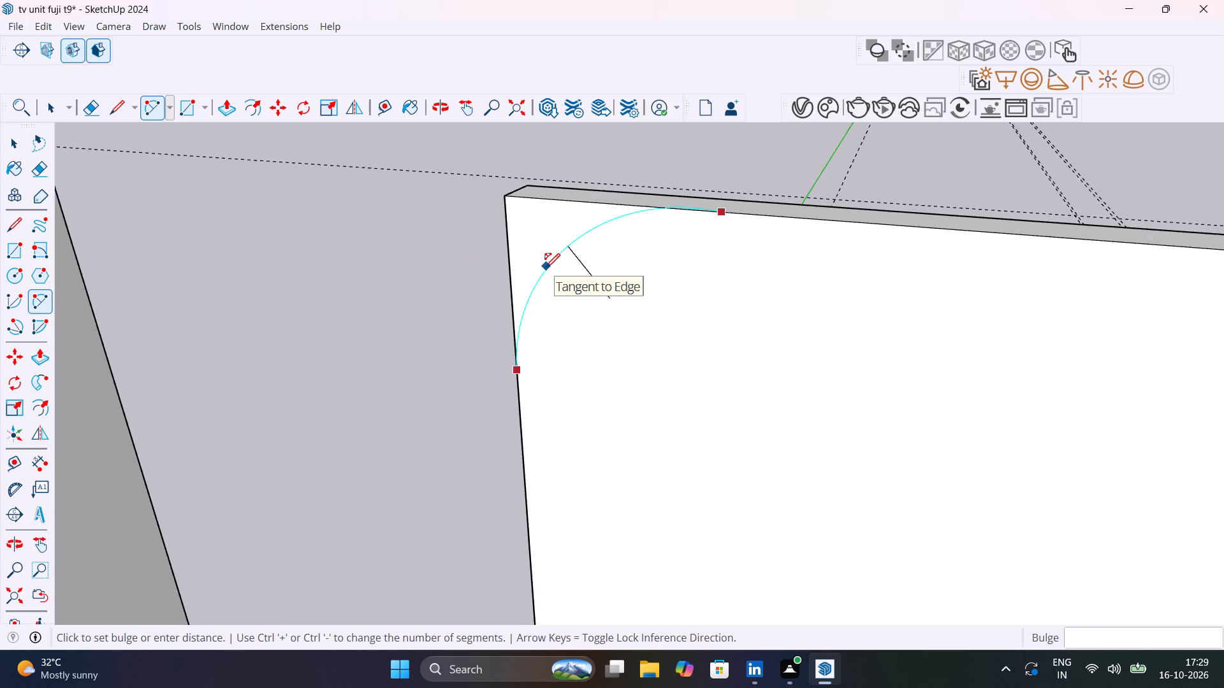
scroll(546, 268, "up", 3)
left_click(546, 273)
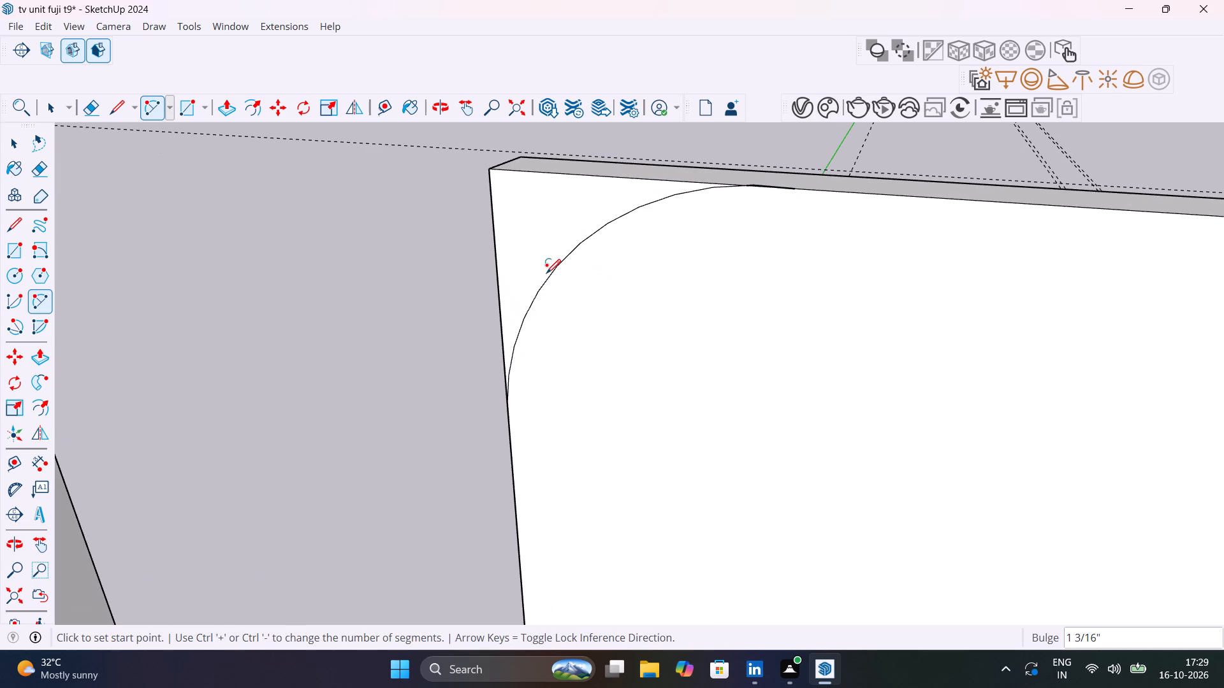
Push the corner area outside the arc back 1" through the central panel's front layer.
key("space")
left_click(534, 255)
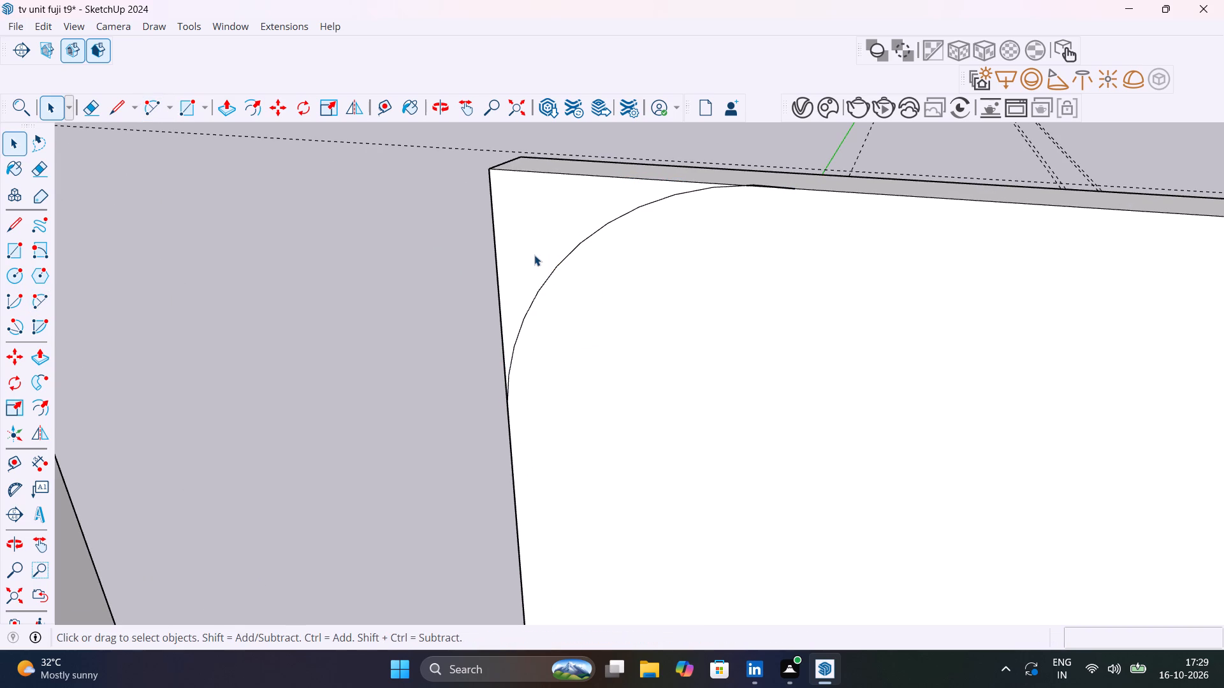
key("p")
left_click(534, 255)
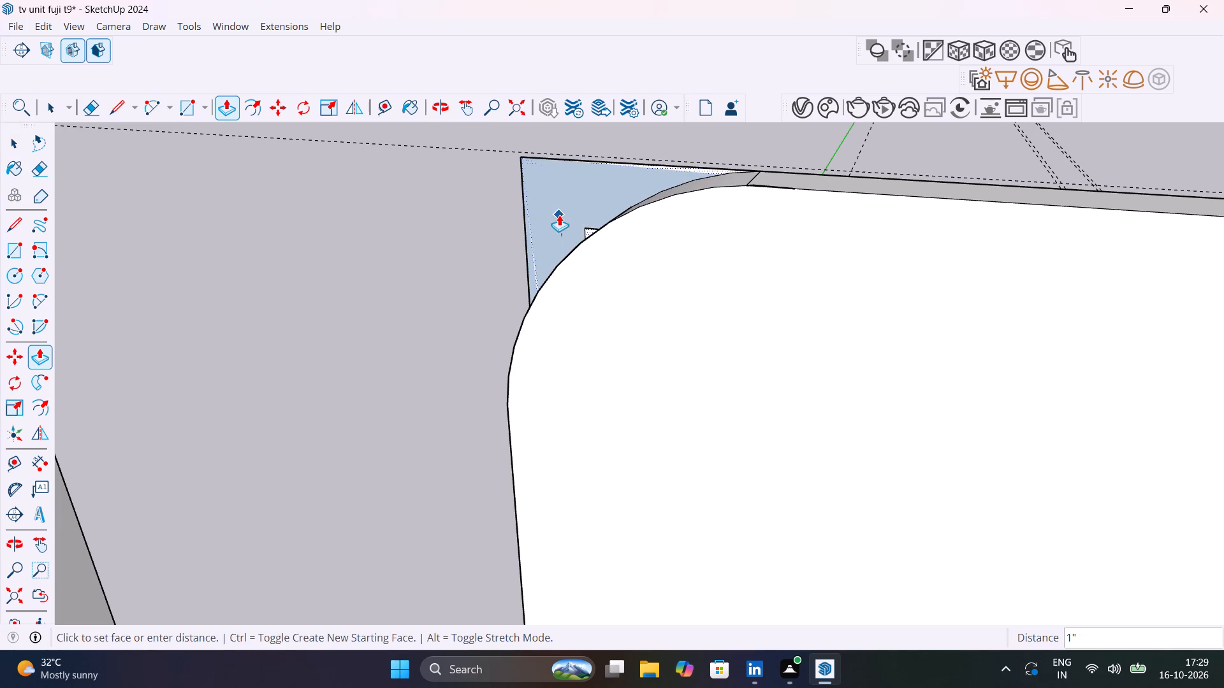
left_click(562, 213)
Delete the face left over in the cut-off corner outside the arc.
middle_click_drag(569, 213, 771, 241)
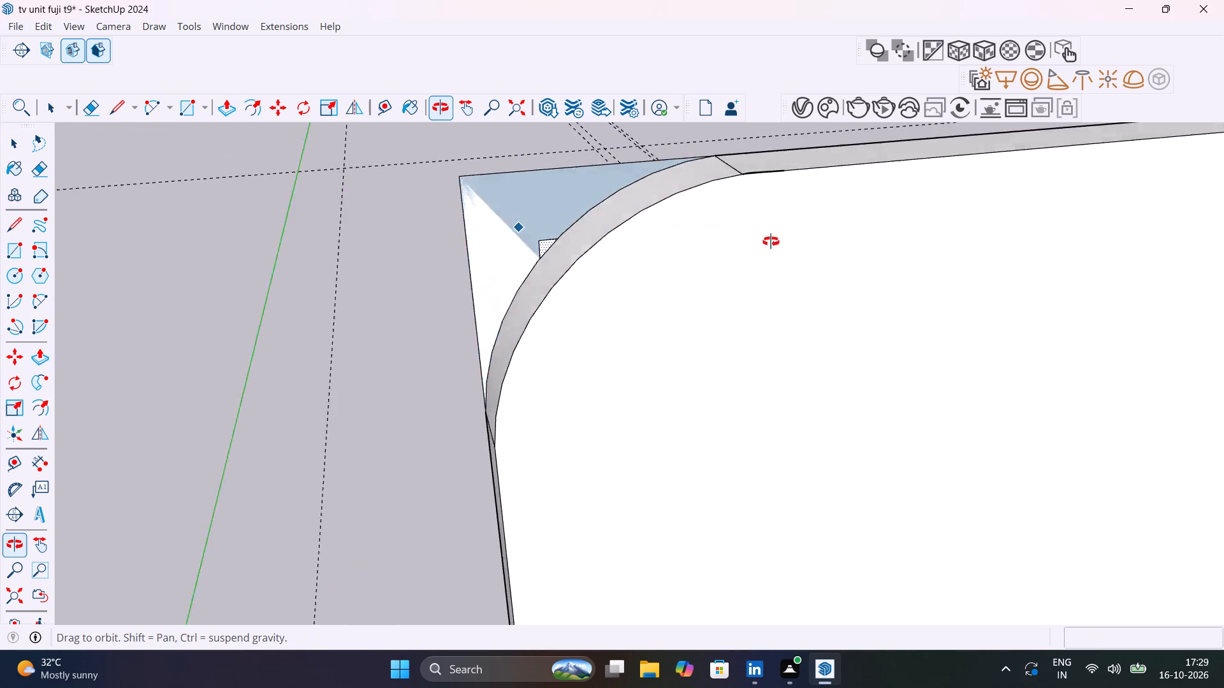
middle_click_drag(771, 241, 827, 255)
left_click(521, 216)
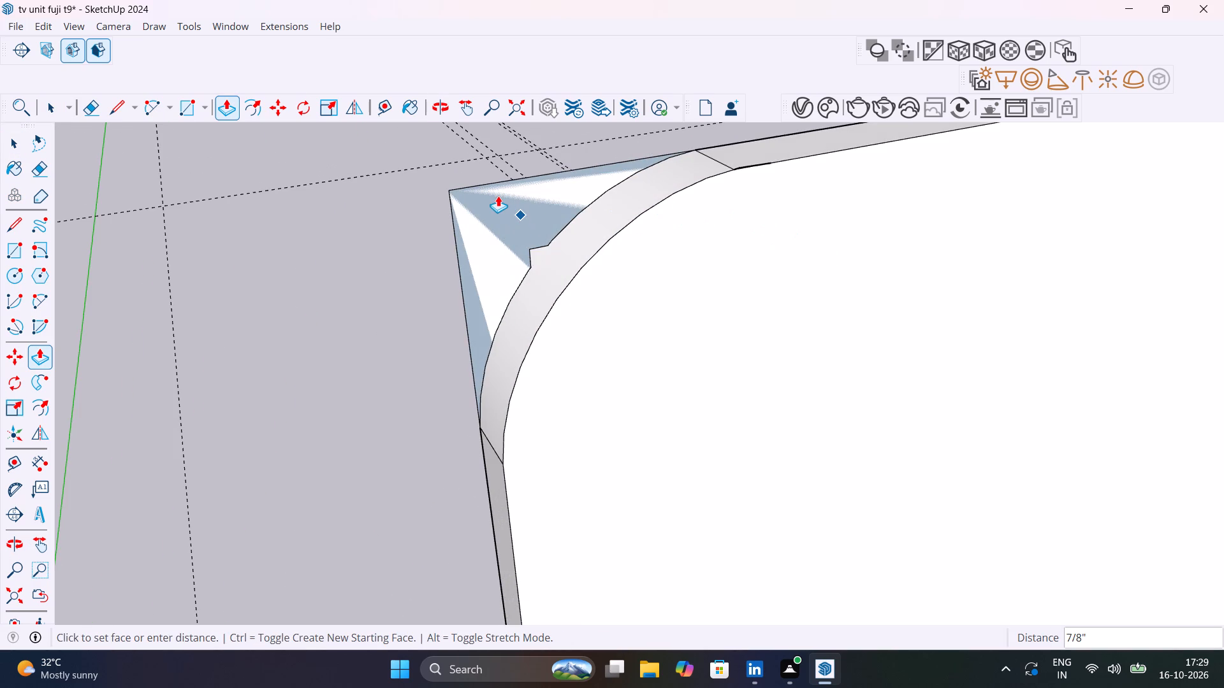
key("space")
left_click(507, 213)
key("Delete")
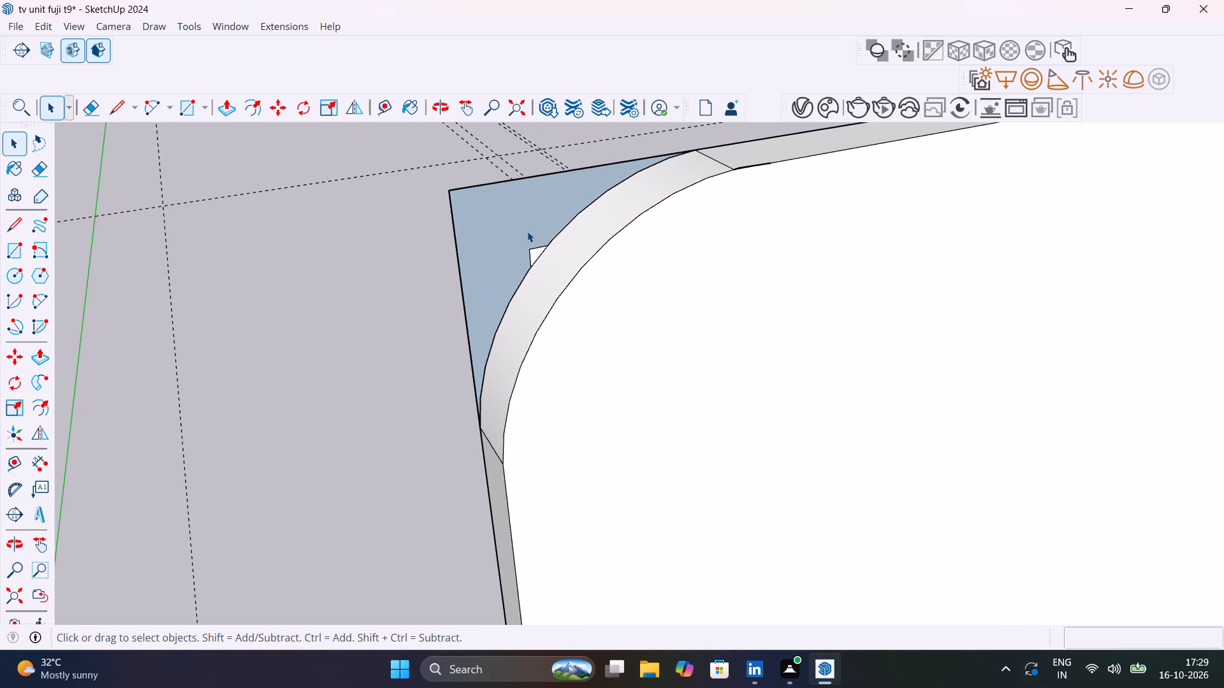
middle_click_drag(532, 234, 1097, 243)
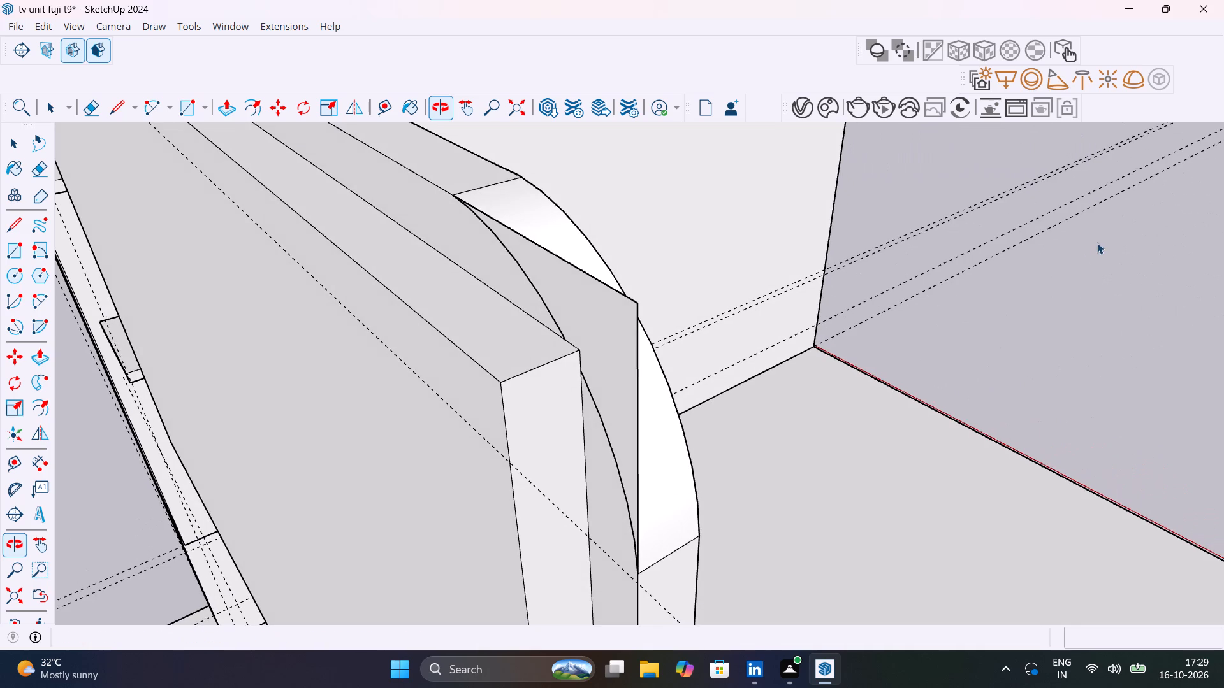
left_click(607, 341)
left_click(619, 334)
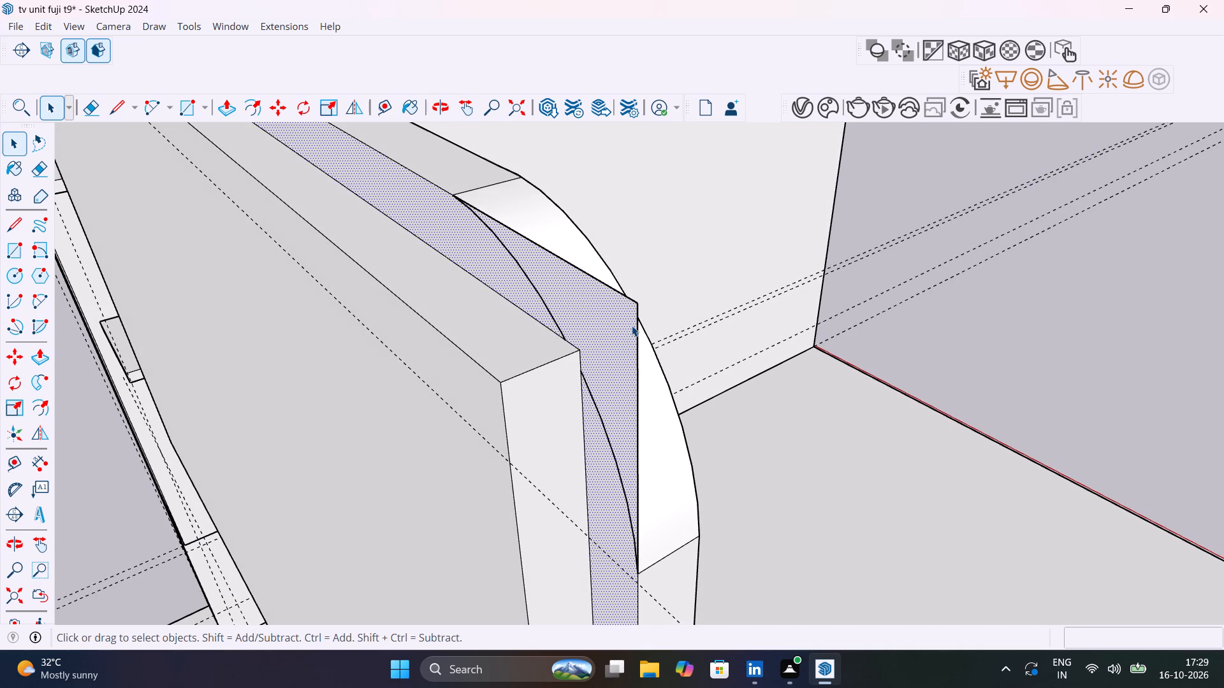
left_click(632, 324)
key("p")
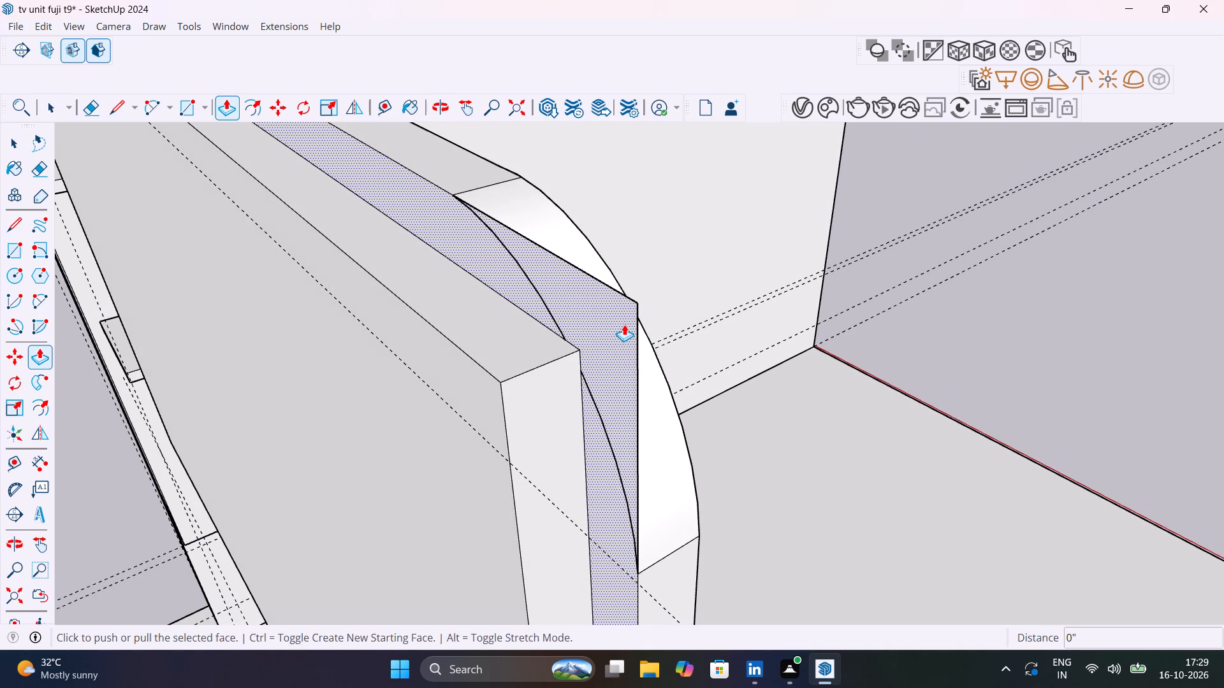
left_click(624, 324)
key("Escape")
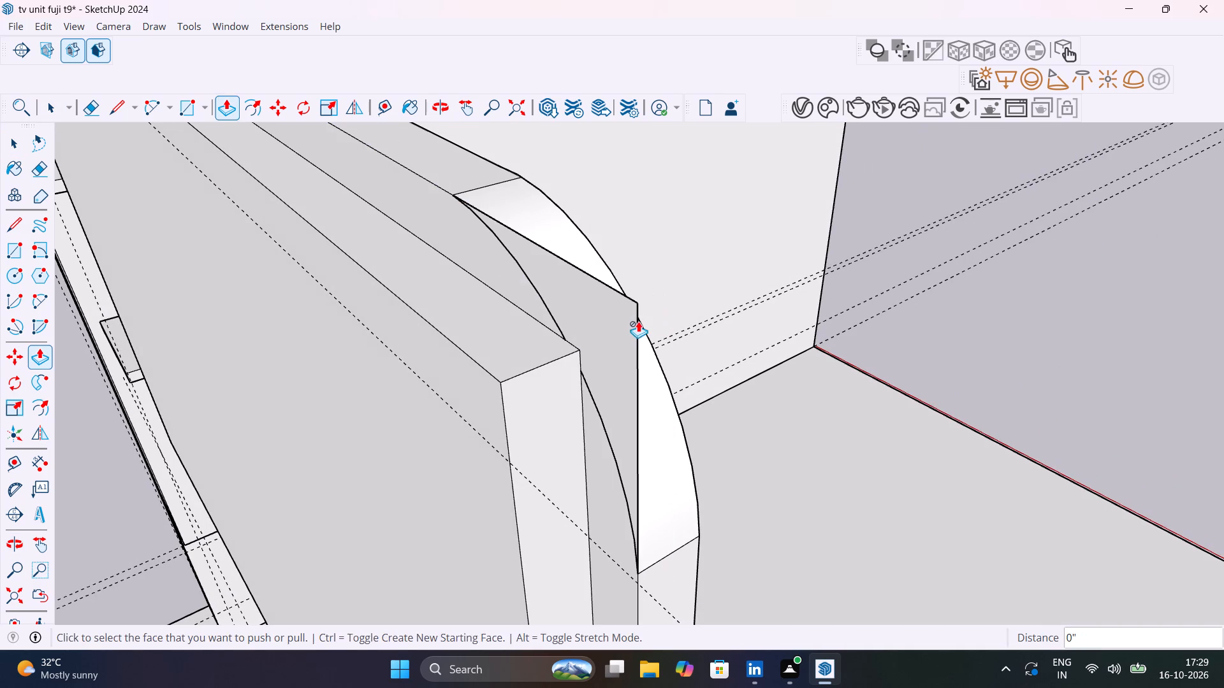
Delete the leftover vertical edge of the old square corner behind the central panel's rounded upper corner.
key("space")
left_click(638, 326)
key("Delete")
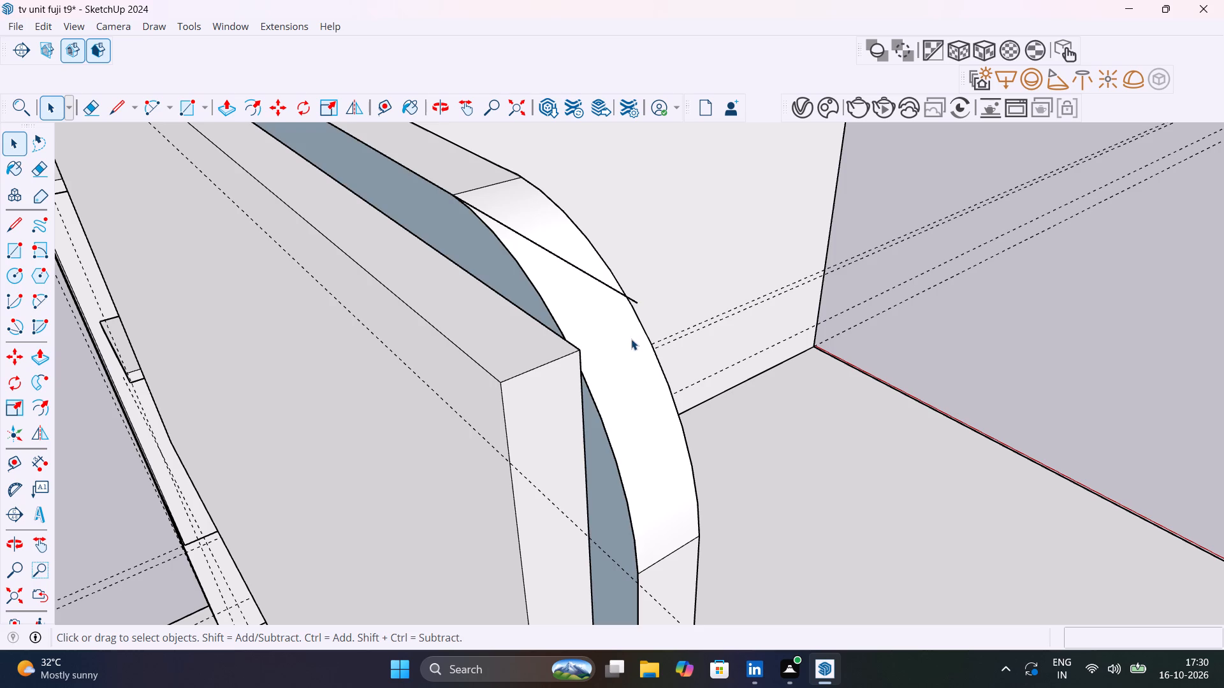
scroll(632, 317, "down", 2)
middle_click(629, 315)
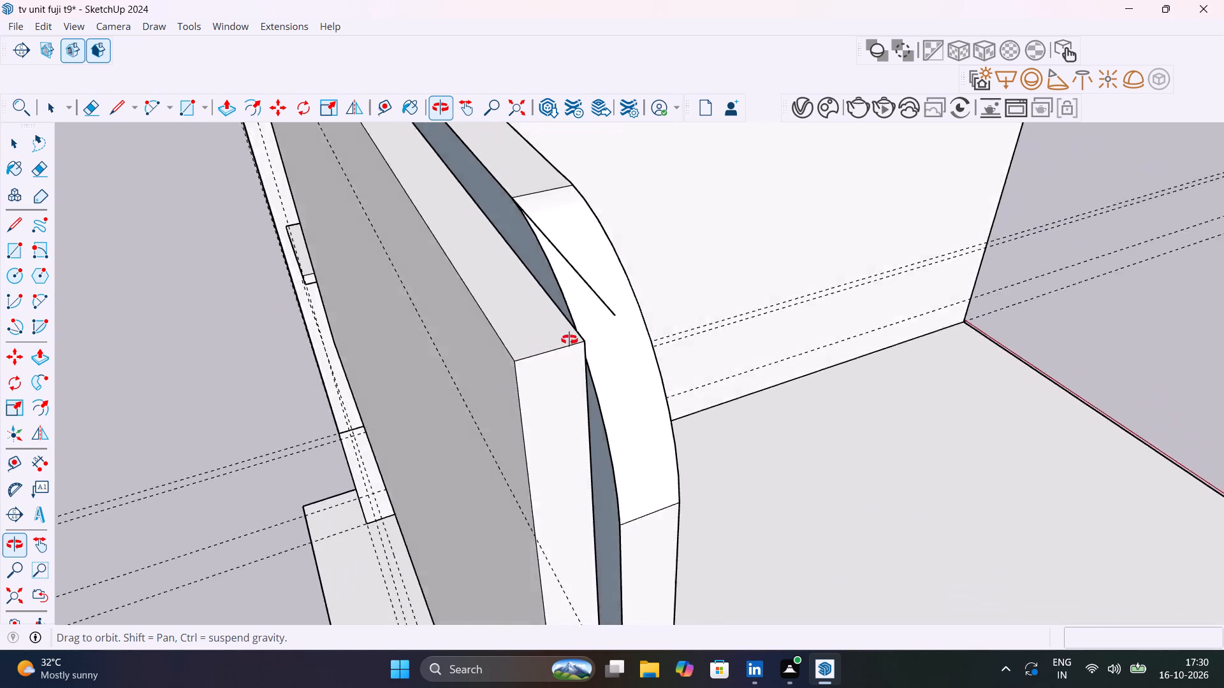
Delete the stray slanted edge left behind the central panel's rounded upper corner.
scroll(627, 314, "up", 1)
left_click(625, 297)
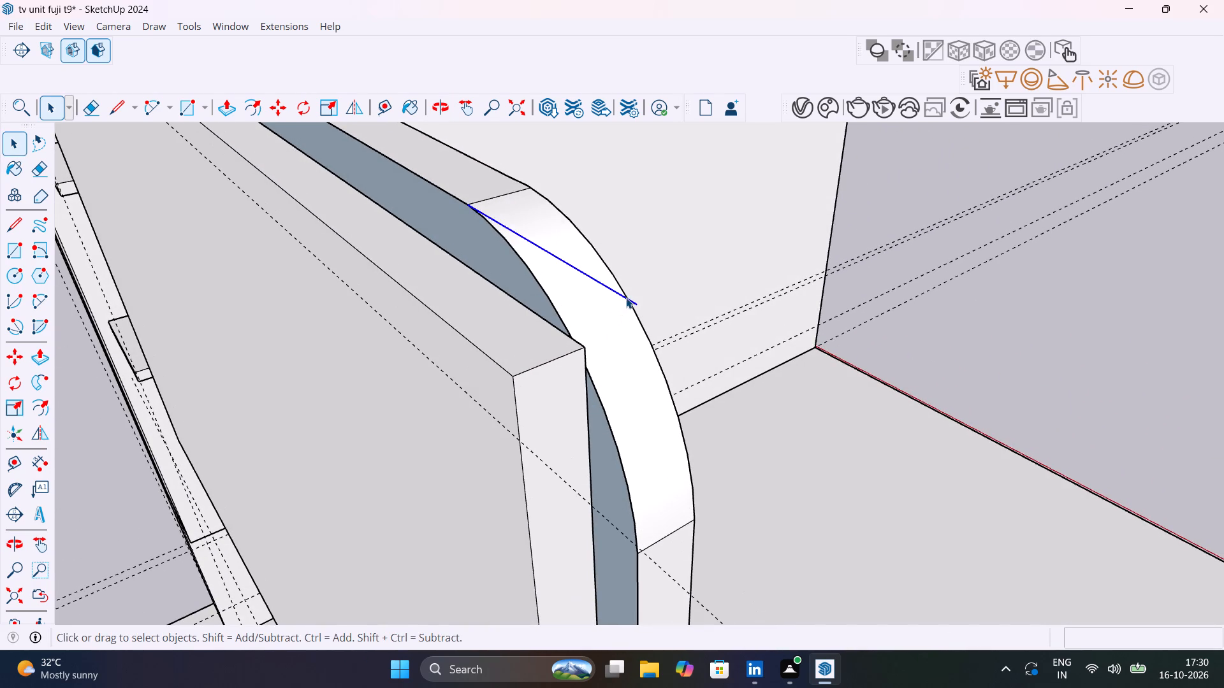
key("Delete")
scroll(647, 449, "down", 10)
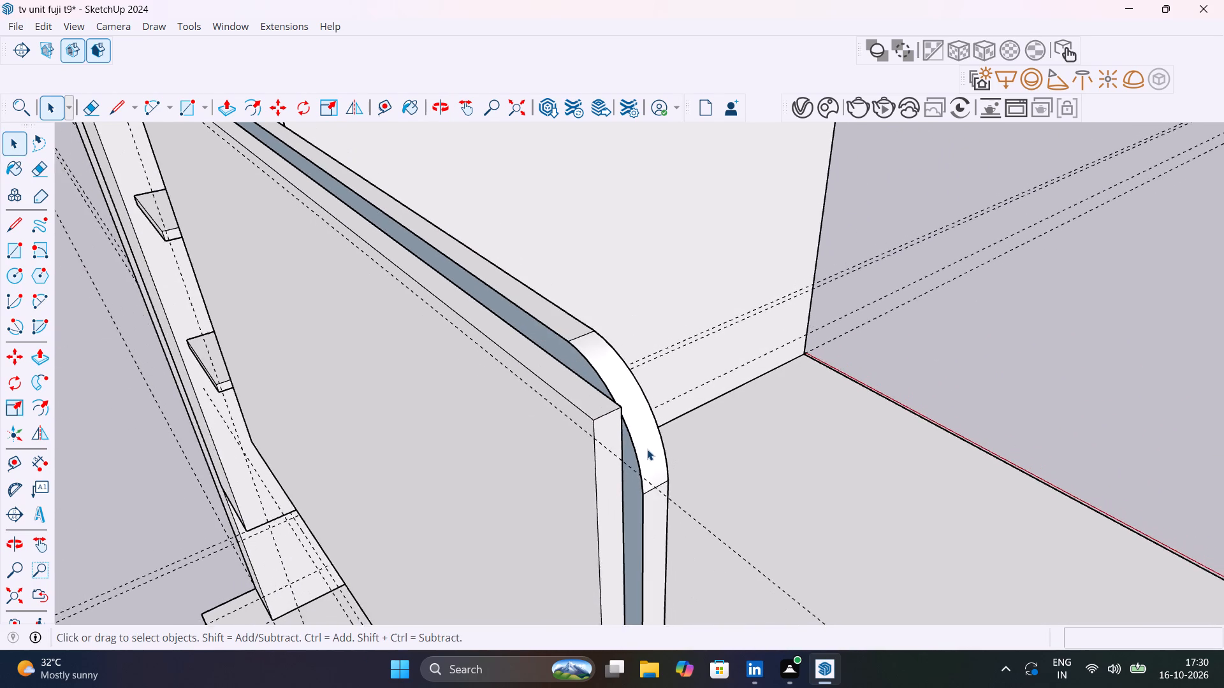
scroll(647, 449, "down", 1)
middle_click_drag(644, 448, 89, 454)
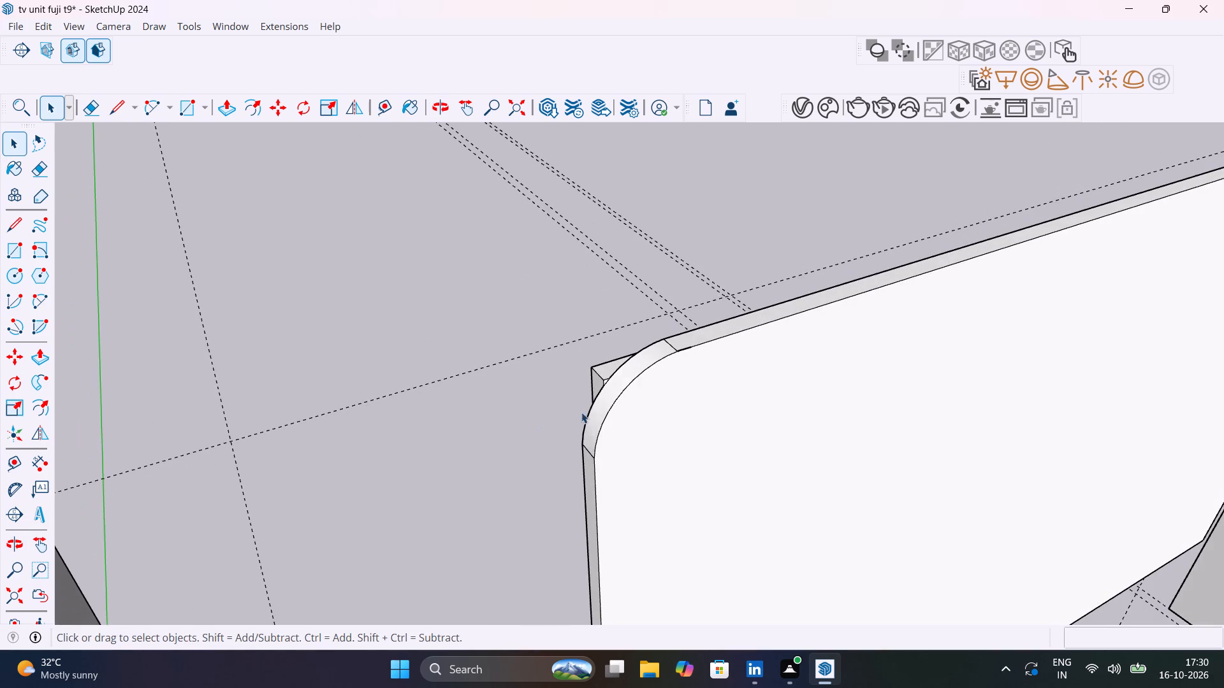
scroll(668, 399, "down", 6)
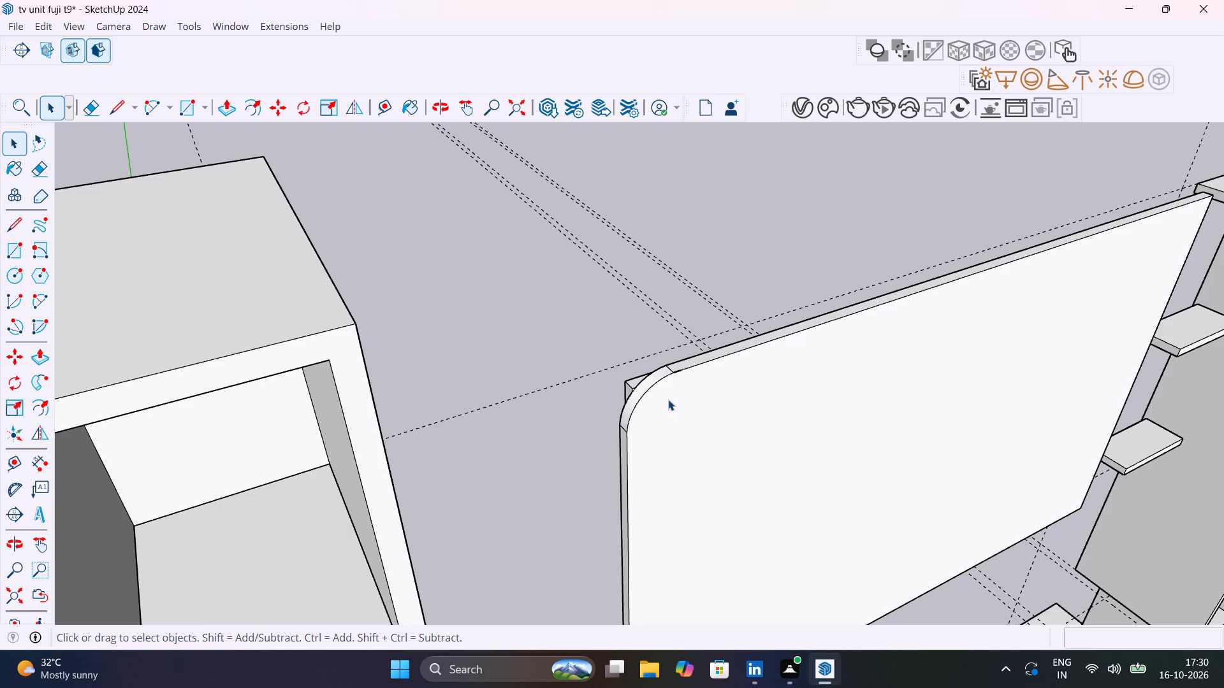
Undo the leftover-edge deletions and the corner cut on the central panel, back to the plain arc on its front face.
key("ctrl+z")
key("ctrl+z")
key("ctrl+z")
key("ctrl+z")
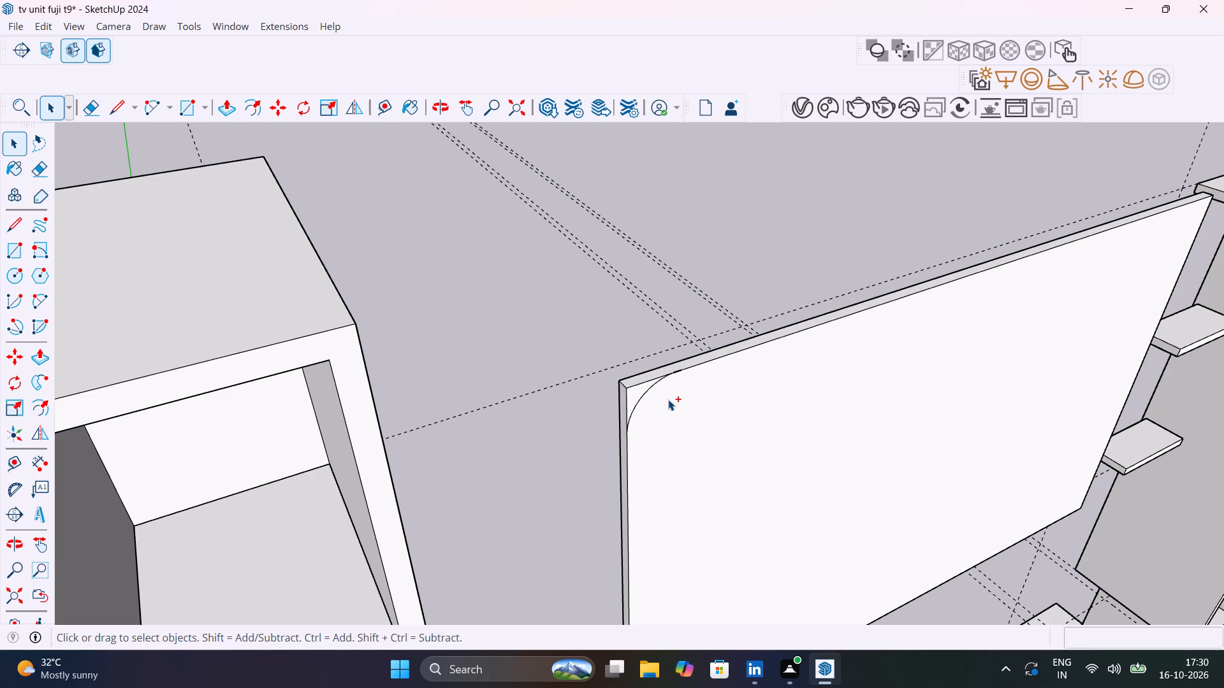
Examine the central panel's upper corner and the gap between its front and rear layers from several angles.
scroll(662, 389, "up", 8)
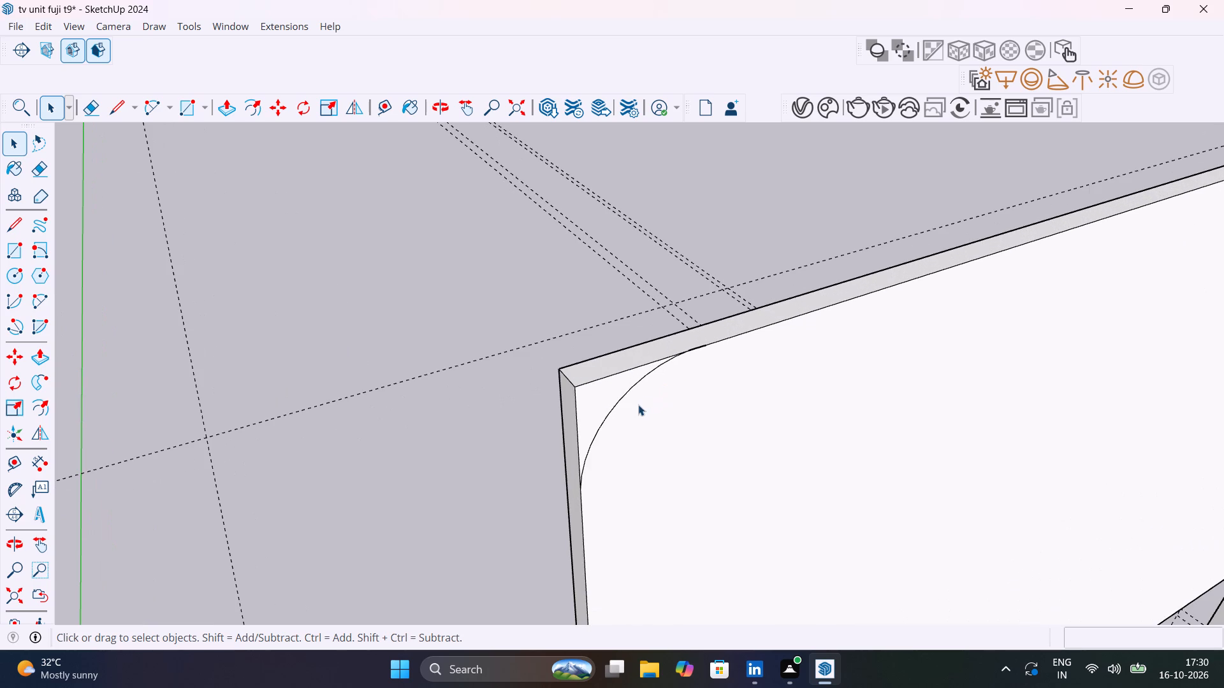
middle_click_drag(625, 405, 893, 447)
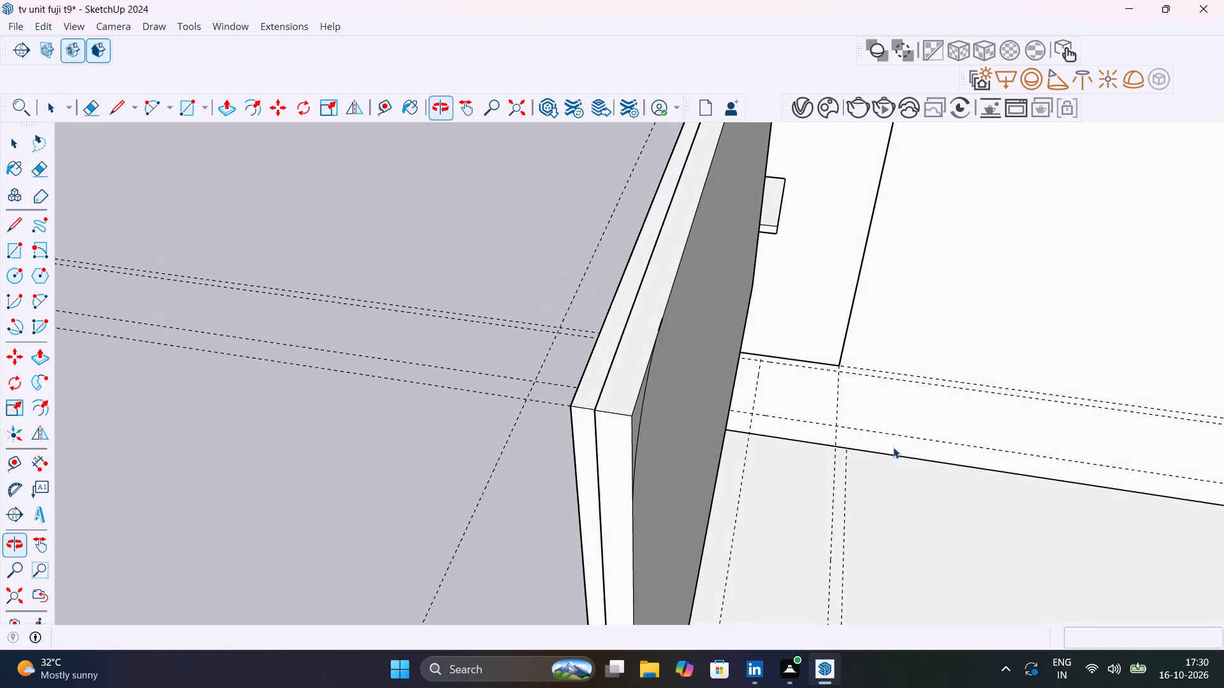
scroll(660, 367, "up", 4)
middle_click_drag(678, 389, 933, 387)
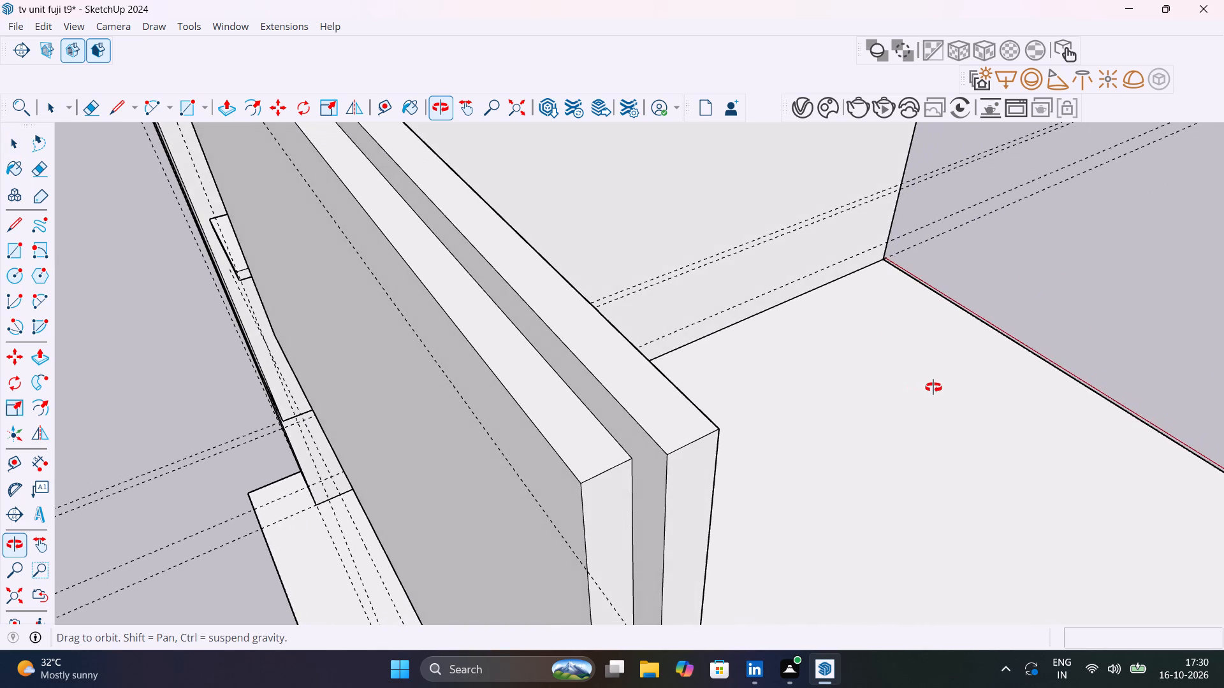
middle_click_drag(933, 387, 328, 344)
scroll(495, 364, "down", 7)
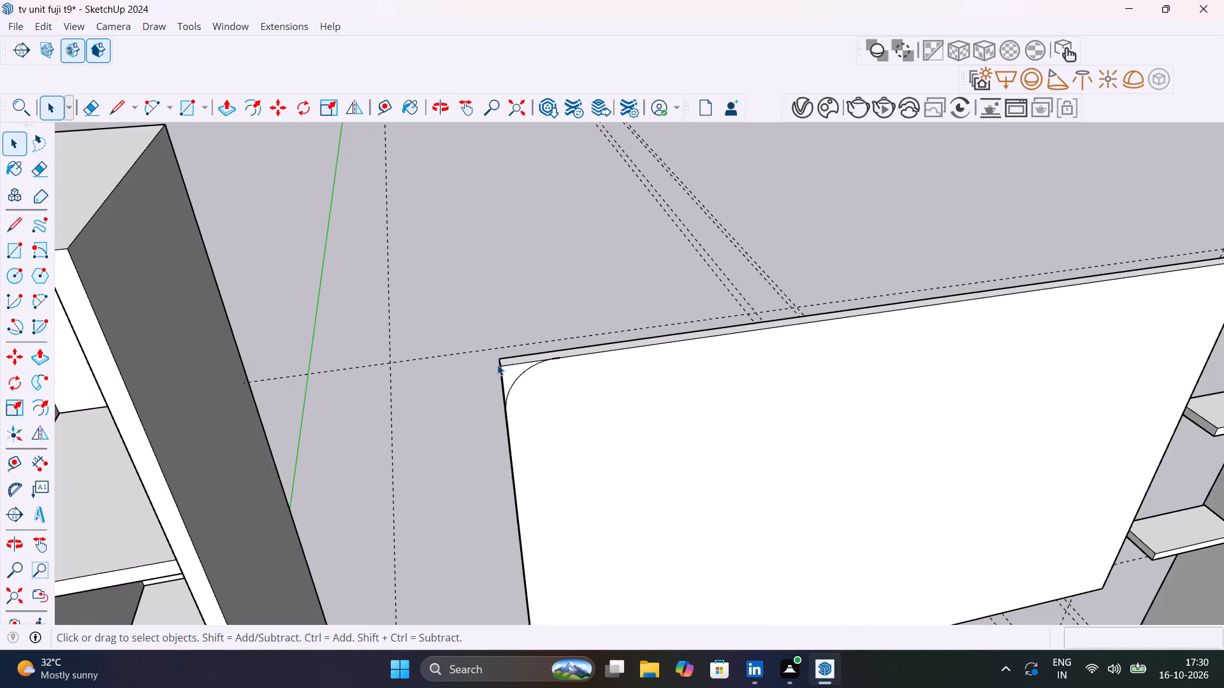
scroll(497, 364, "down", 6)
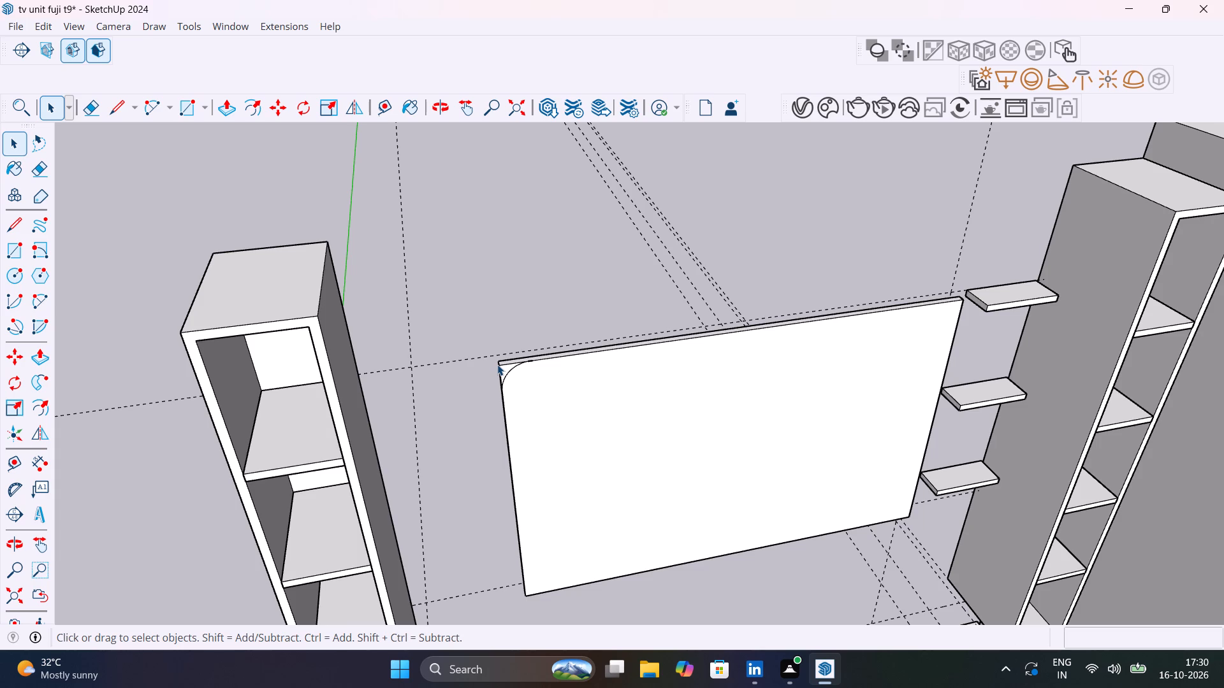
scroll(506, 367, "up", 10)
middle_click_drag(523, 387, 761, 484)
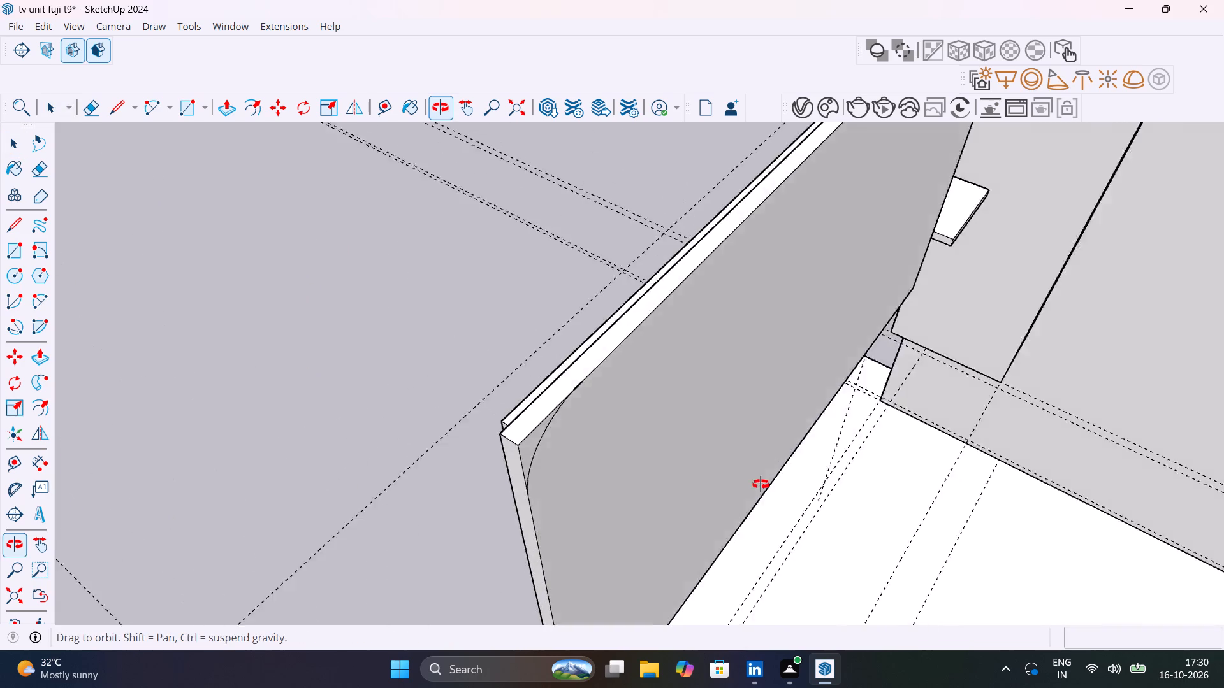
middle_click_drag(761, 484, 791, 488)
scroll(612, 416, "up", 6)
middle_click_drag(551, 434, 701, 383)
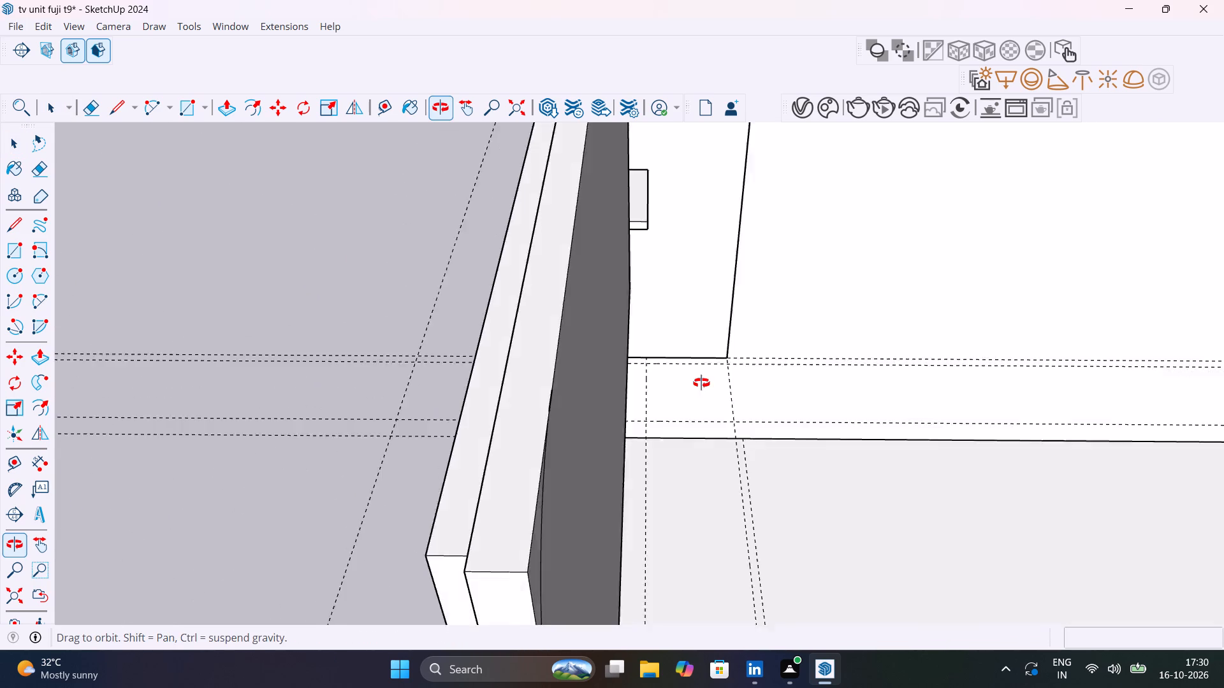
middle_click_drag(701, 383, 856, 321)
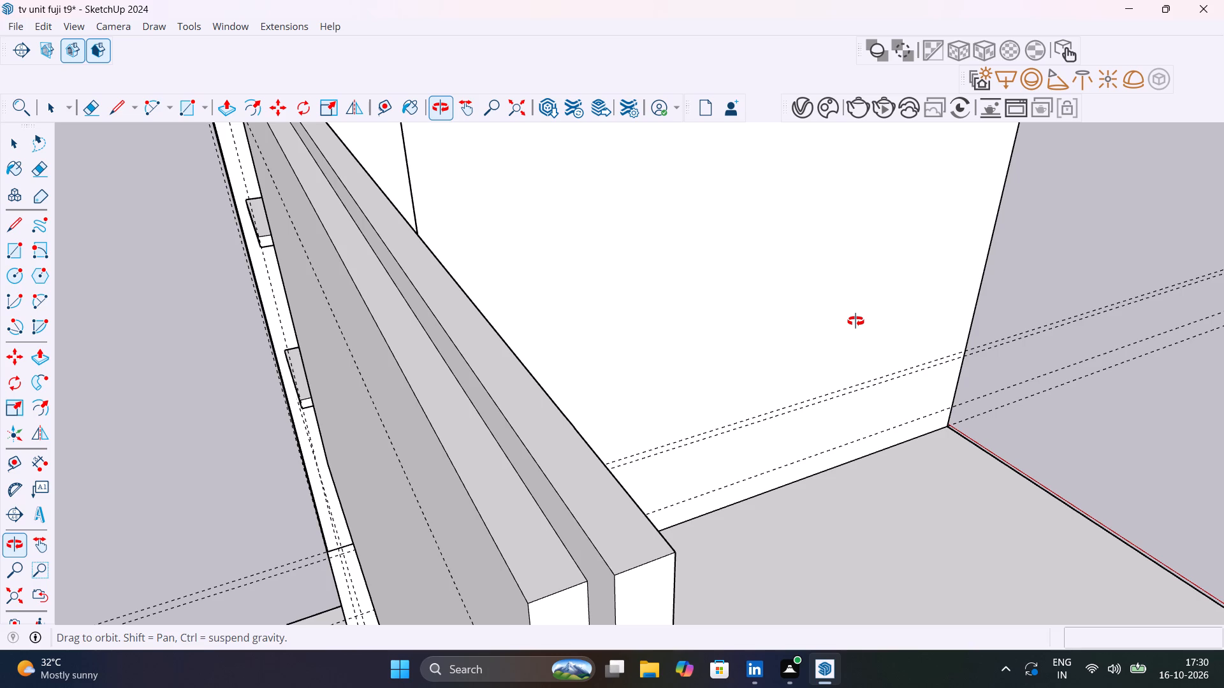
middle_click_drag(856, 321, 856, 321)
scroll(592, 488, "down", 4)
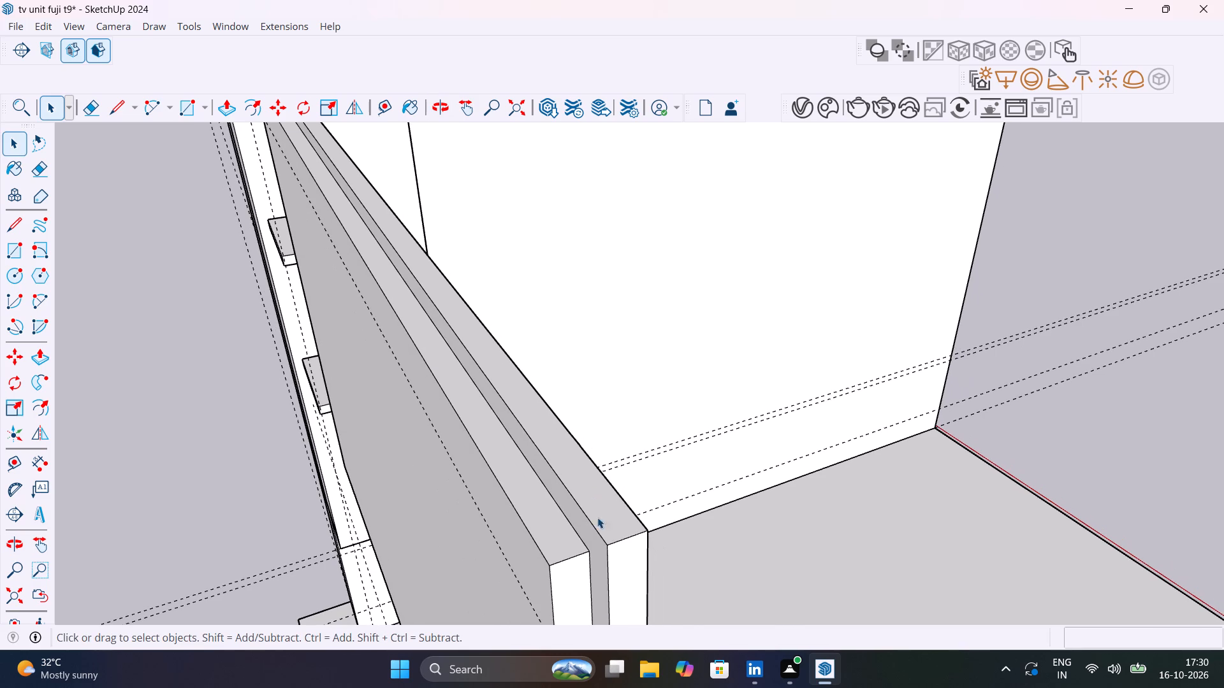
Undo the central panel's corner arc and rear-layer edits, and redo one operation to restore the panel.
key("ctrl+z")
key("ctrl+z")
key("ctrl+z")
key("ctrl+z")
key("ctrl+z")
key("ctrl+z")
key("ctrl+z")
key("ctrl+z")
key("ctrl+z")
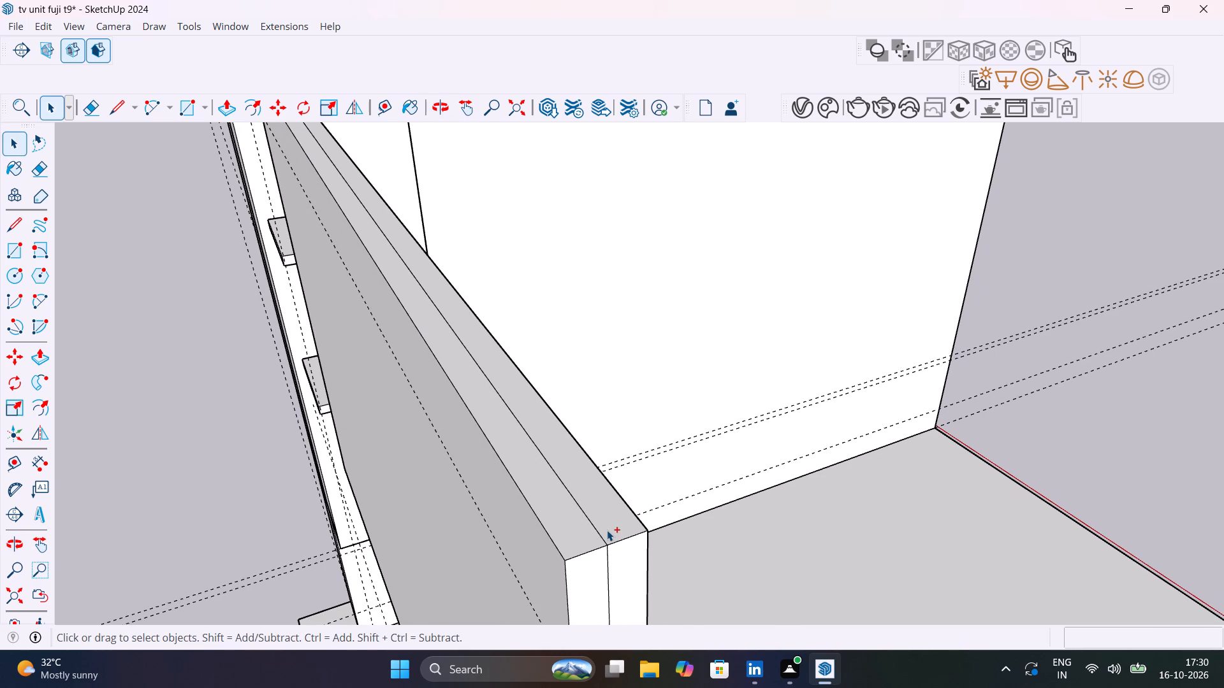
key("ctrl+z")
key("ctrl+z")
key("ctrl+z")
key("ctrl+z")
key("ctrl+z")
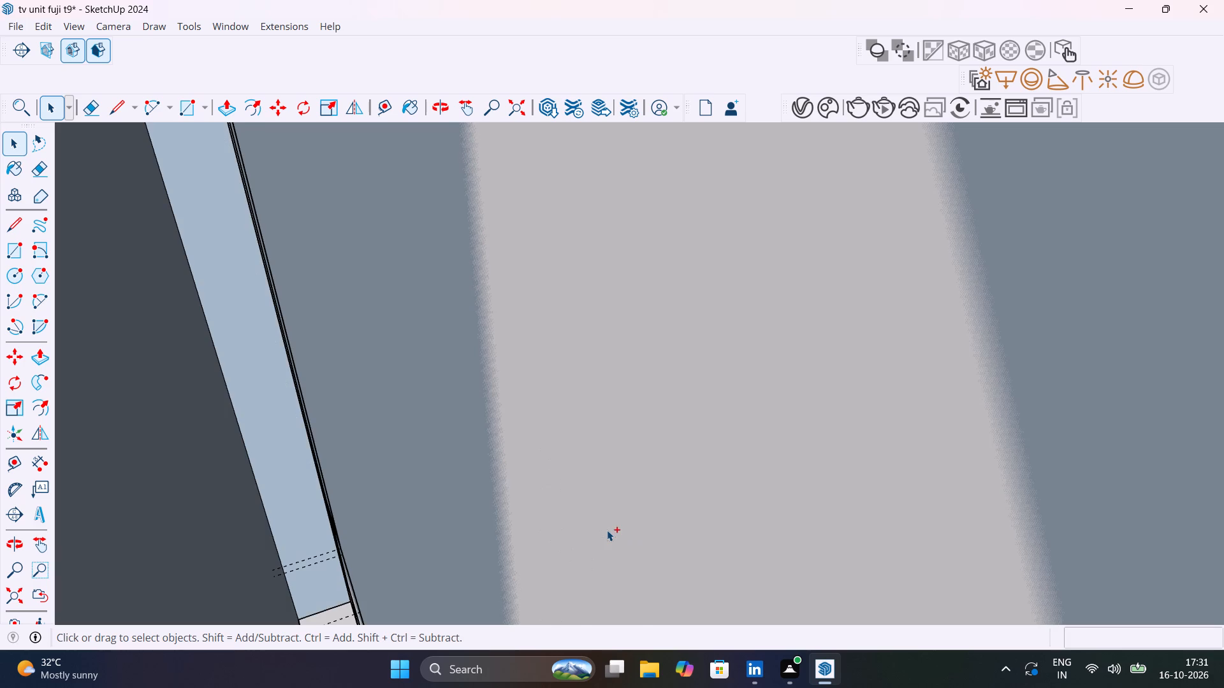
key("ctrl+y")
scroll(607, 530, "down", 4)
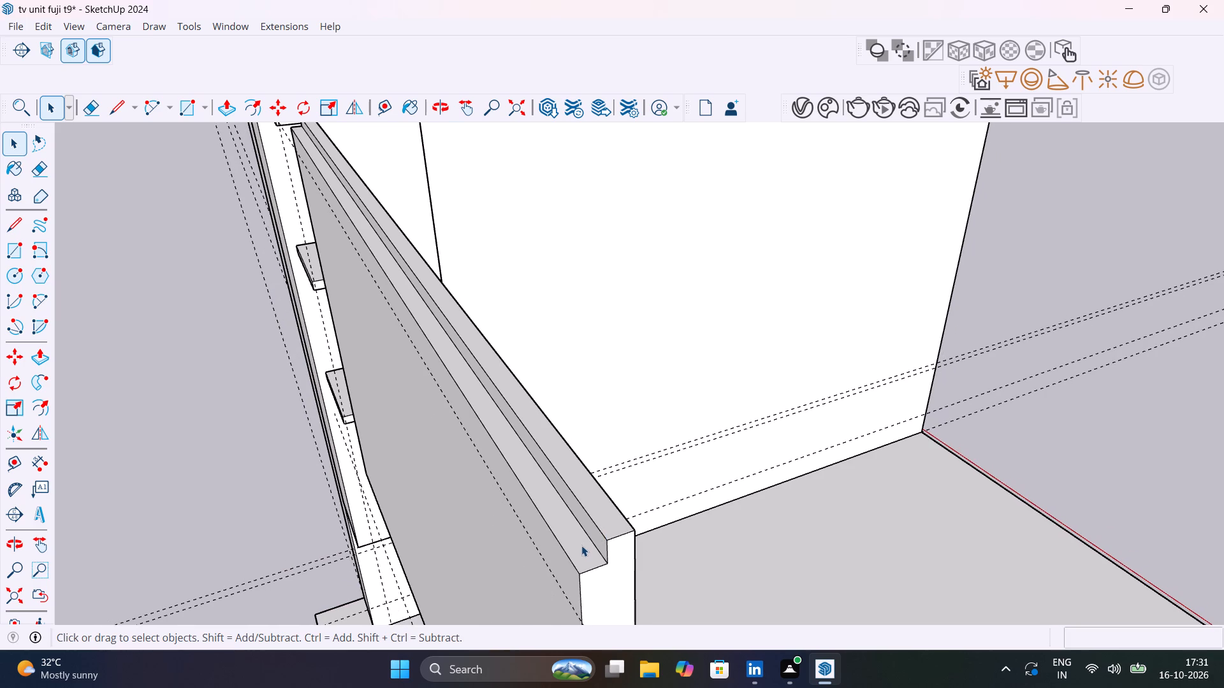
Push/Pull the lowered rear strip of the central panel's top edge up flush with the front strip.
left_click(581, 545)
key("p")
left_click(581, 545)
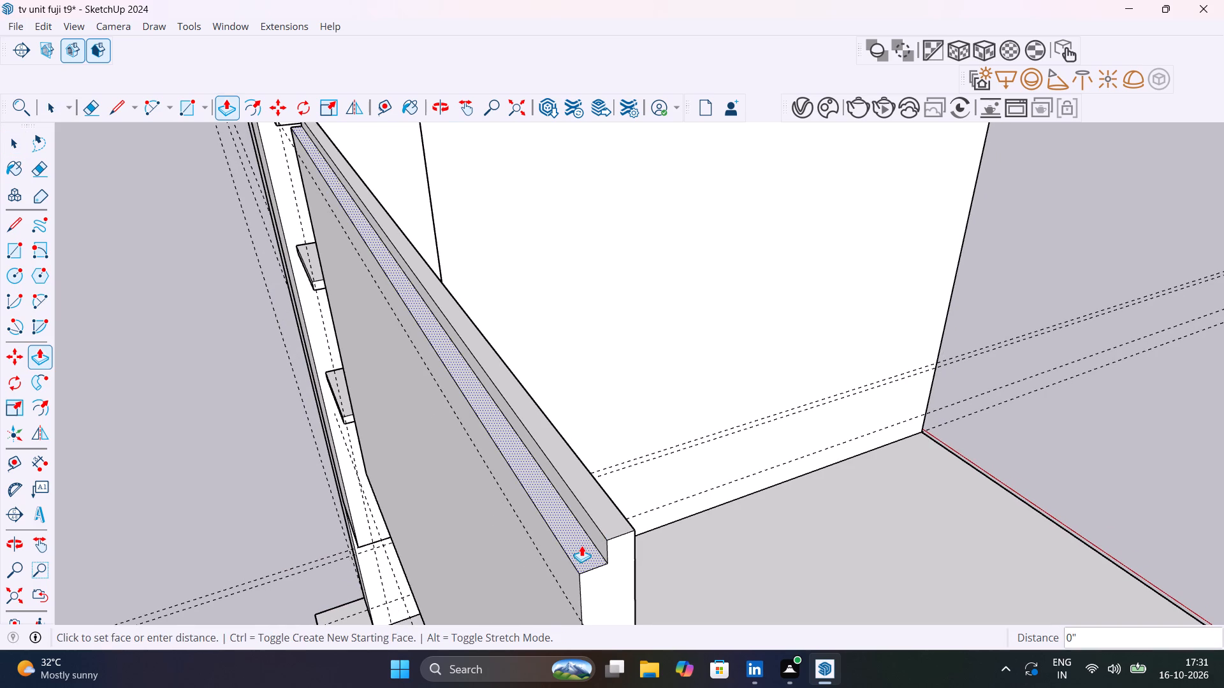
left_click(611, 534)
key("space")
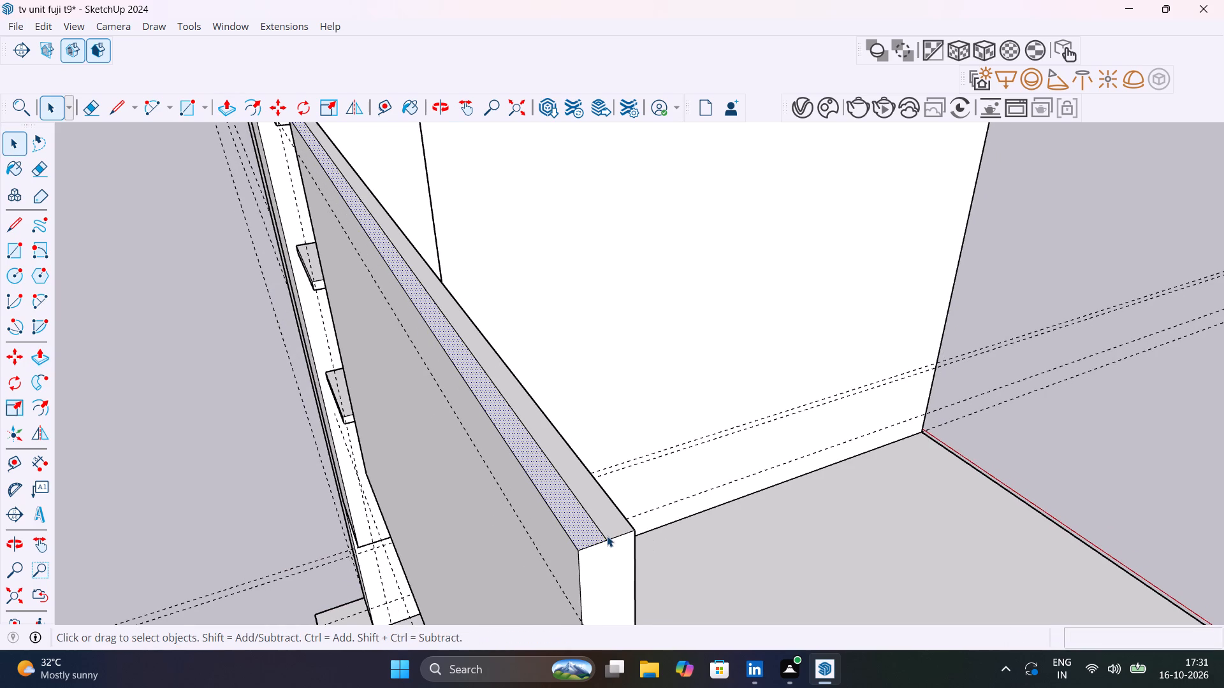
Delete the dividing edge between the front and rear strips on the central panel's top.
left_click(602, 536)
key("Delete")
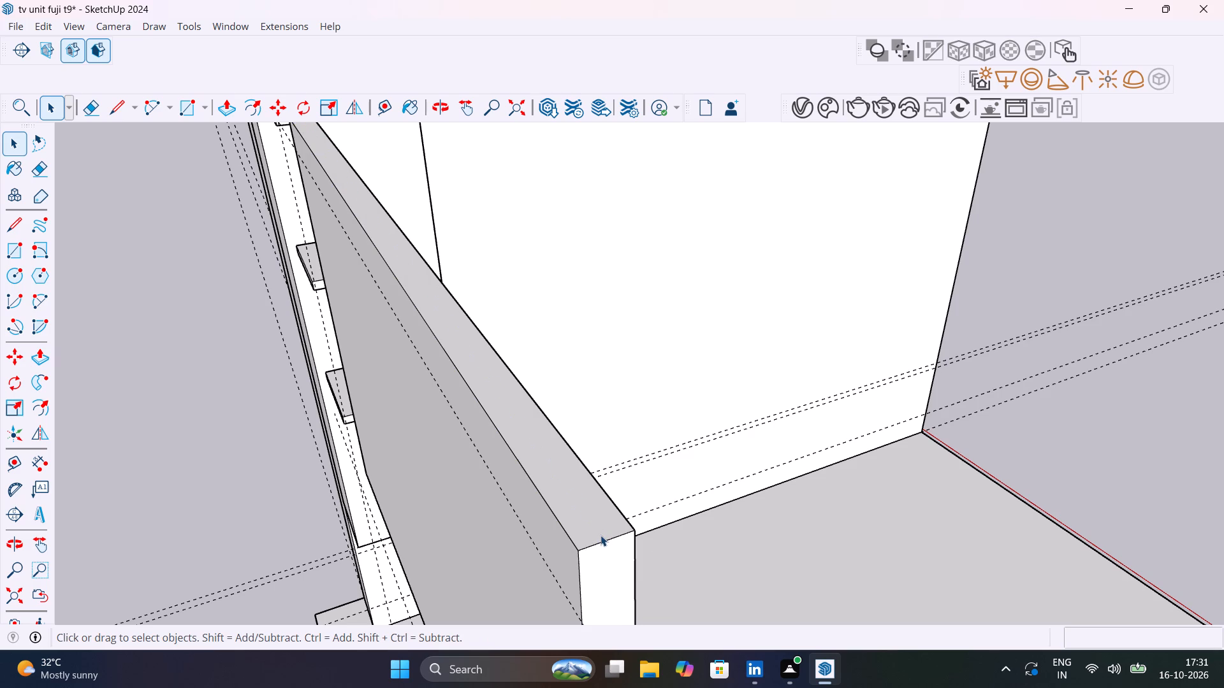
Draw a 150-segment tangent arc about 9 5/8" long across the central panel's upper front corner away from the wall shelves.
scroll(601, 535, "down", 7)
middle_click_drag(611, 535, 69, 495)
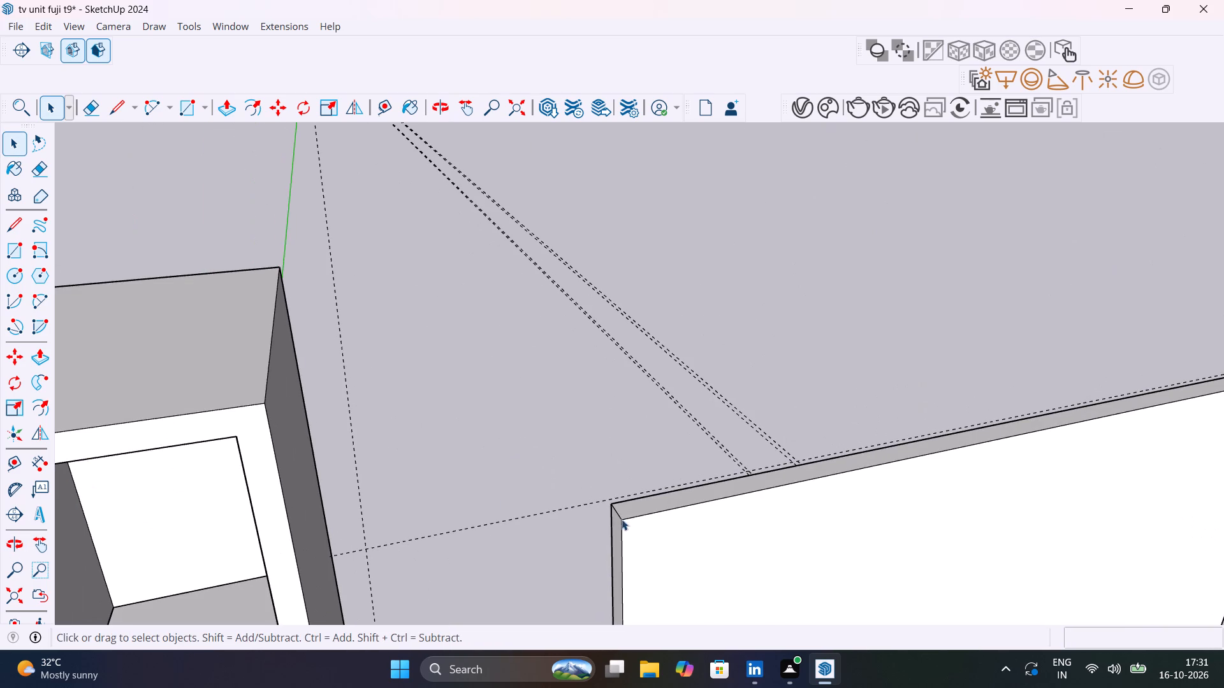
middle_click_drag(650, 545, 465, 526, "shift")
middle_click_drag(460, 522, 463, 478)
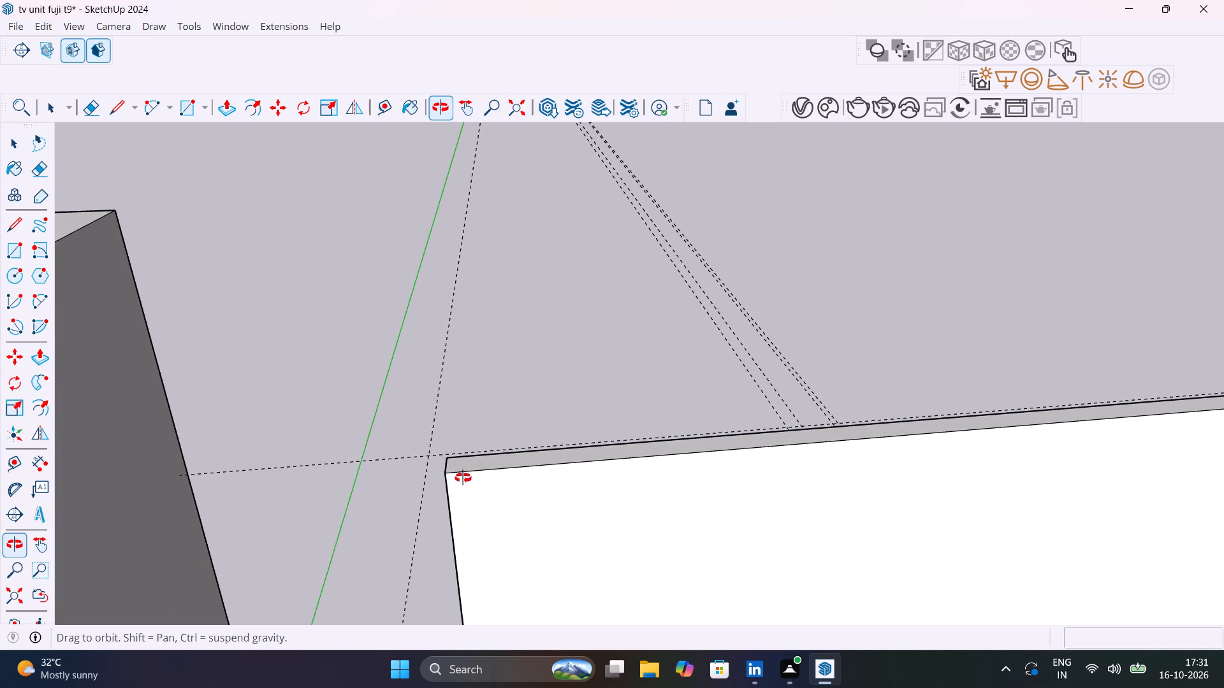
middle_click_drag(463, 478, 468, 423)
scroll(468, 423, "up", 1)
key("a")
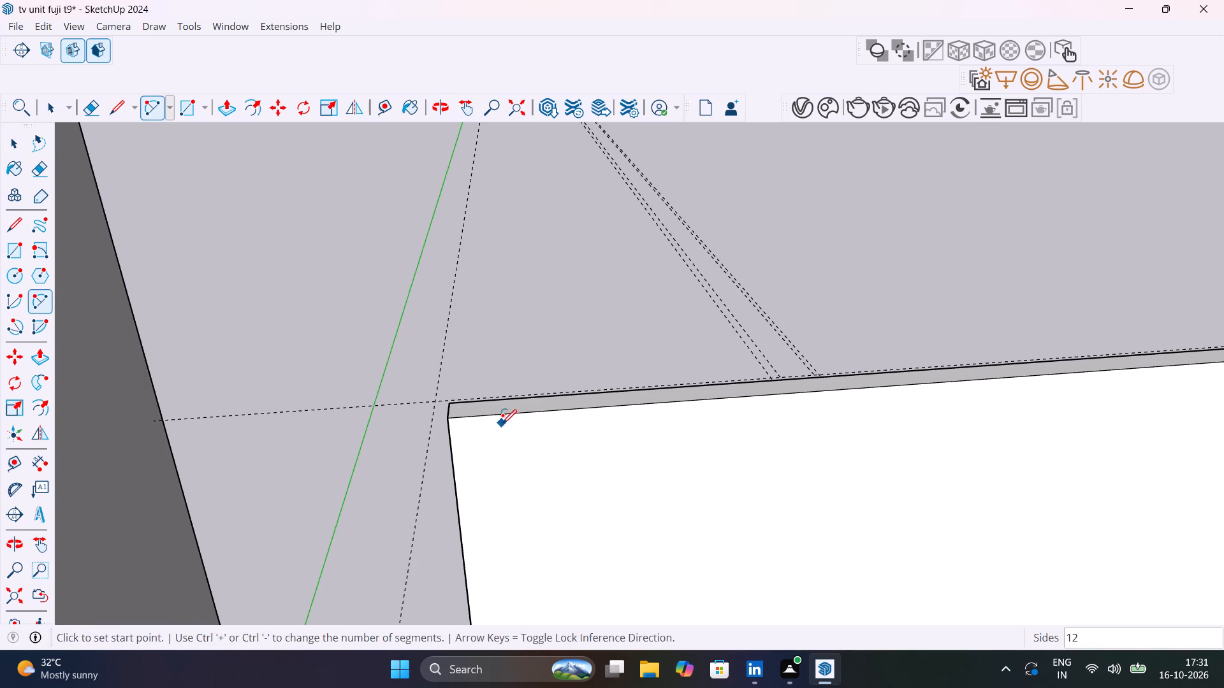
type("150s")
key("Return")
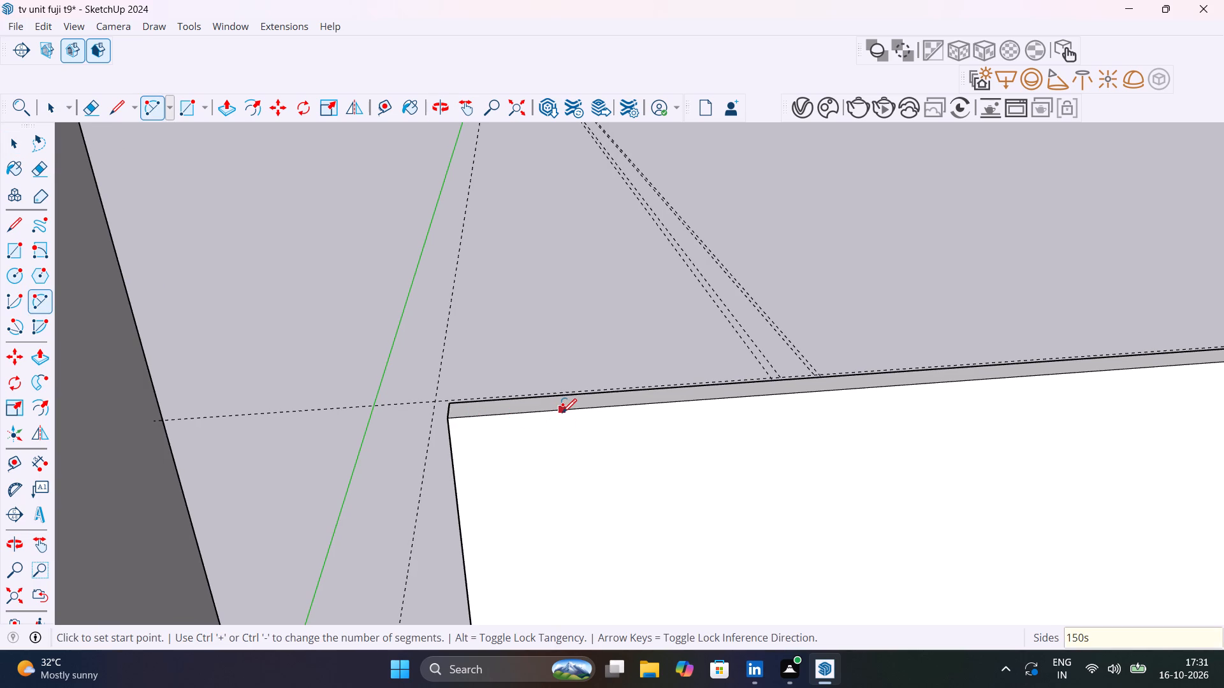
left_click(562, 413)
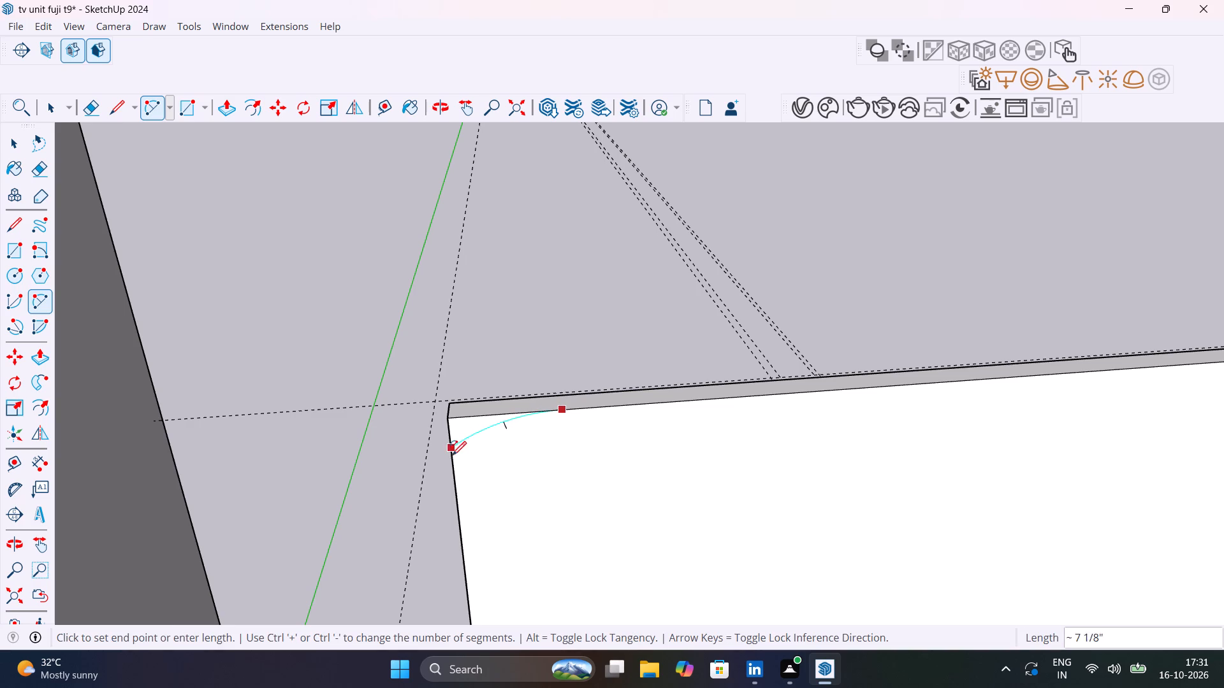
left_click(462, 510)
double_click(462, 510)
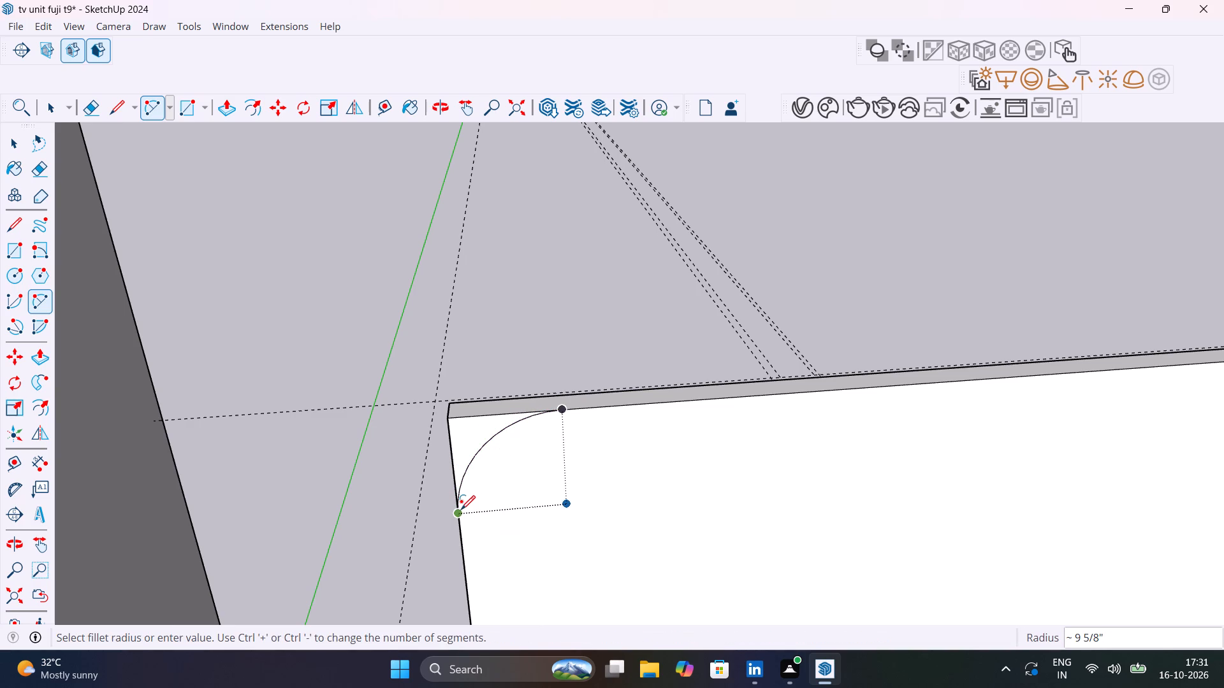
Draw a tangent arc about 10 1/2" long across the central panel's lower front corner away from the wall shelves.
scroll(478, 495, "down", 13)
middle_click_drag(520, 534, 497, 501, "shift")
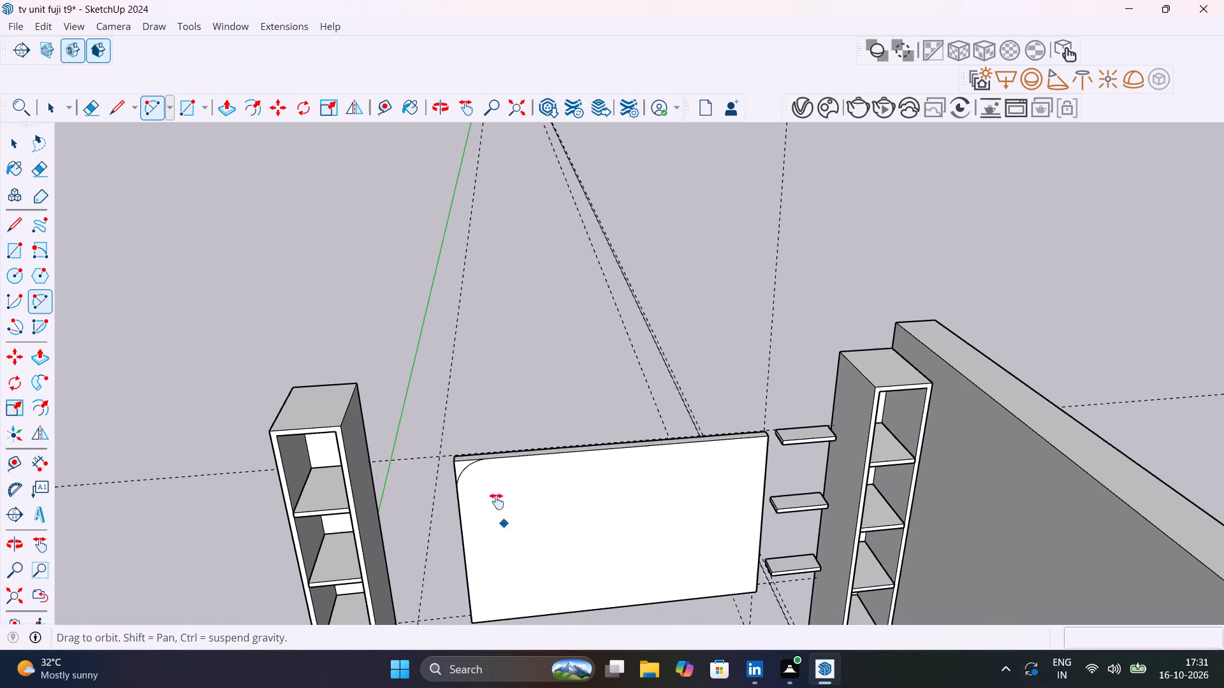
middle_click_drag(497, 501, 477, 346, "shift")
scroll(484, 435, "up", 9)
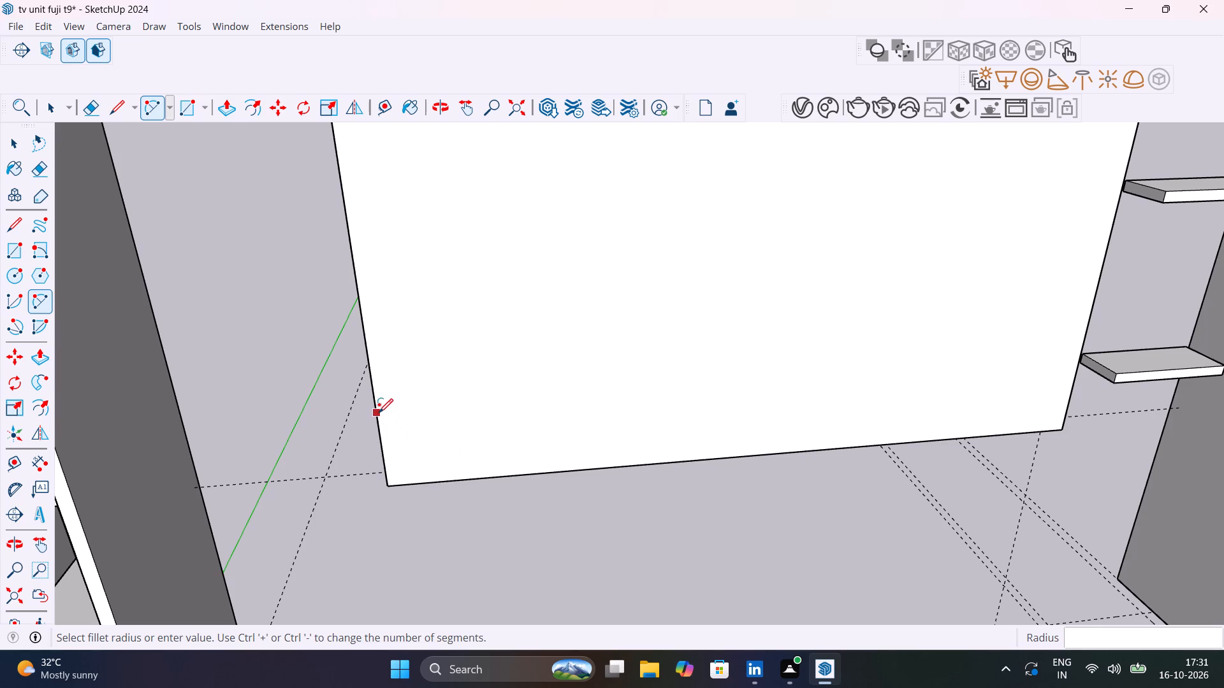
left_click(379, 413)
left_click(476, 477)
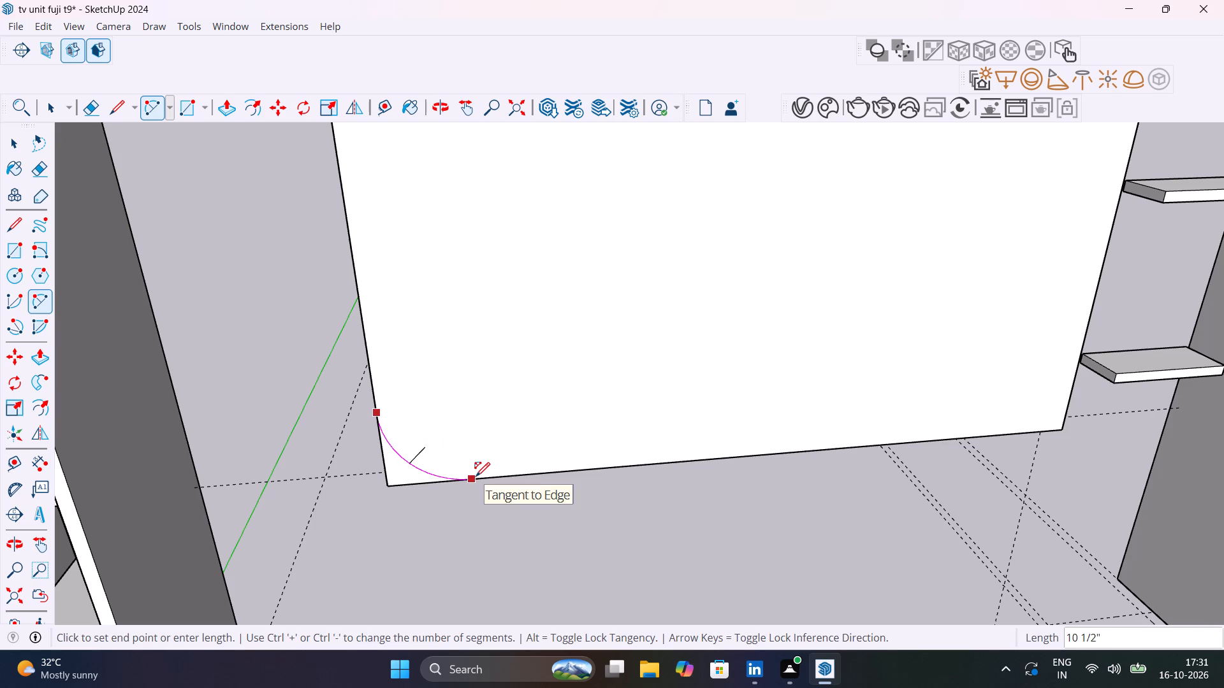
double_click(476, 477)
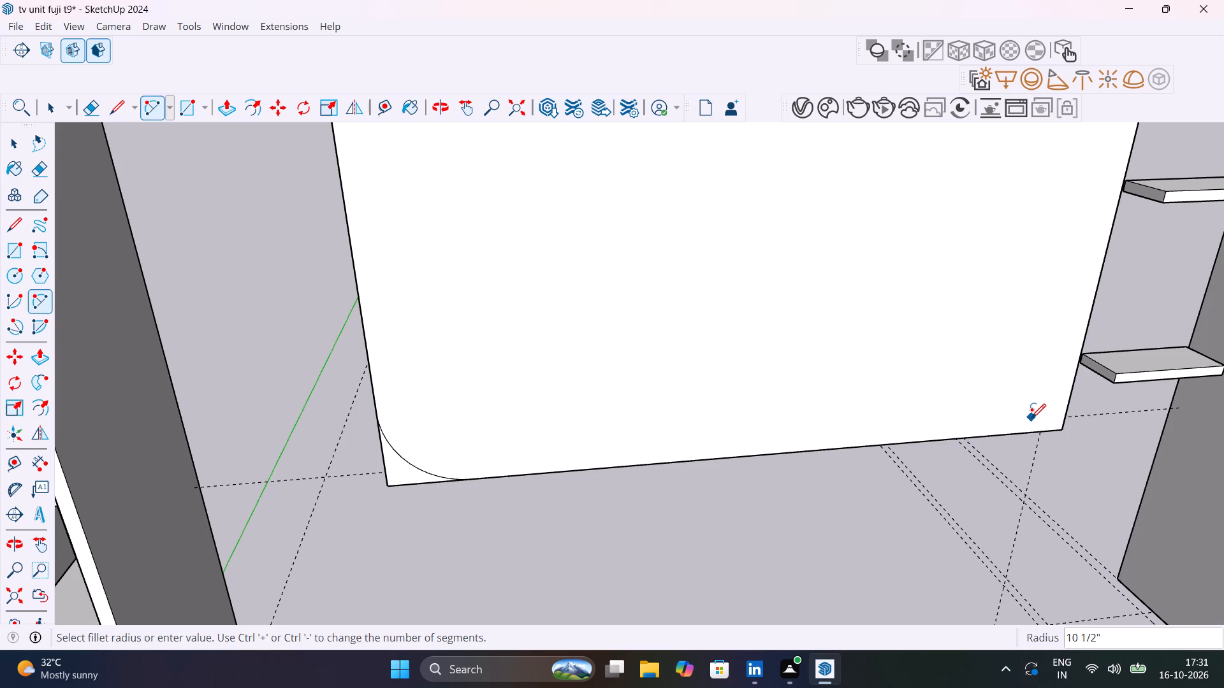
Draw a tangent arc about 8 3/16" long across the central panel's lower front corner beside the wall shelves.
middle_click_drag(1031, 418, 869, 470)
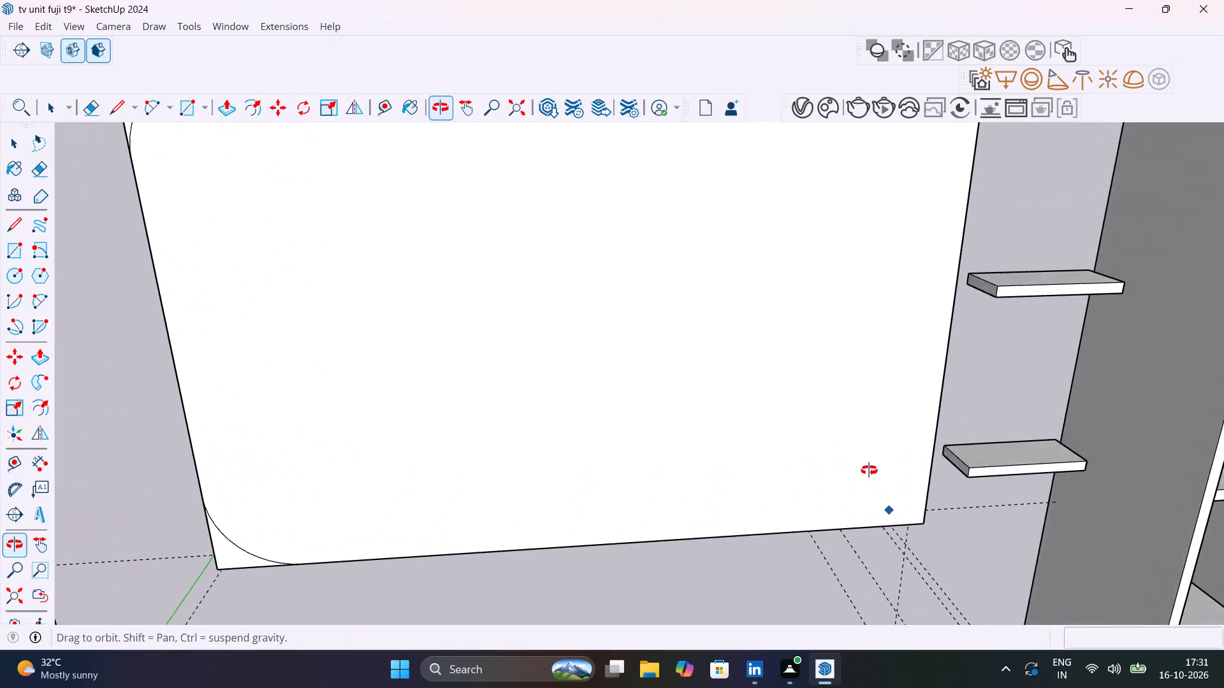
middle_click_drag(869, 470, 865, 461)
scroll(865, 461, "up", 1)
left_click(871, 538)
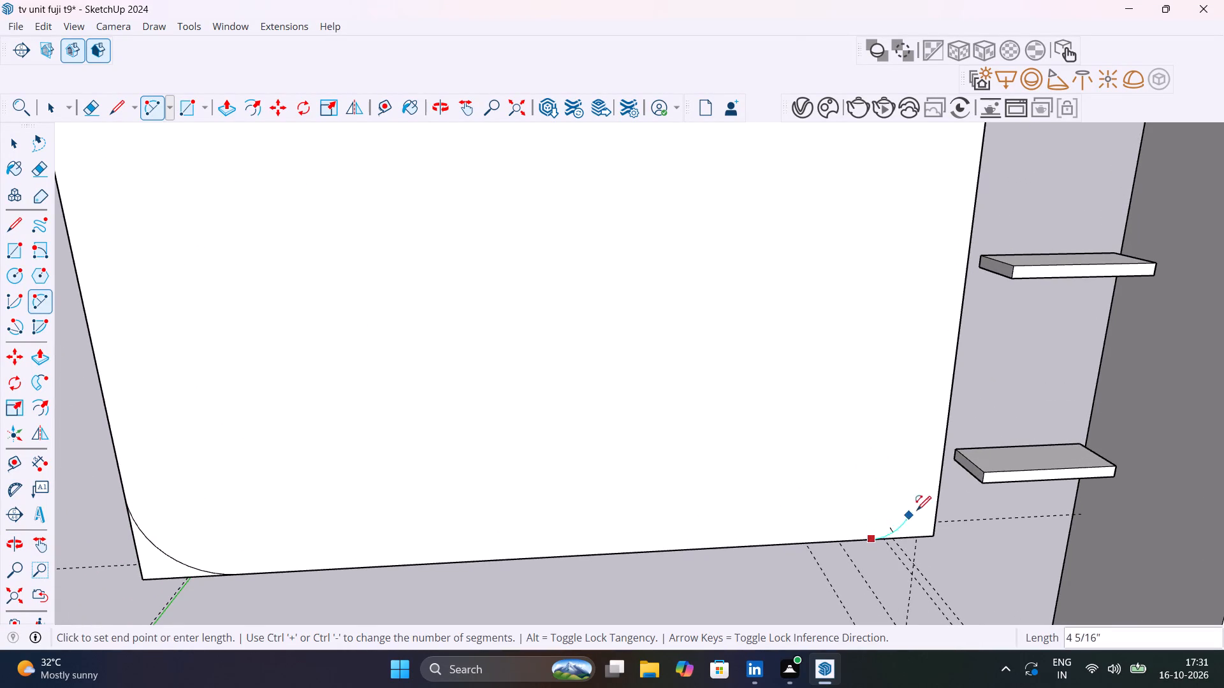
left_click(941, 474)
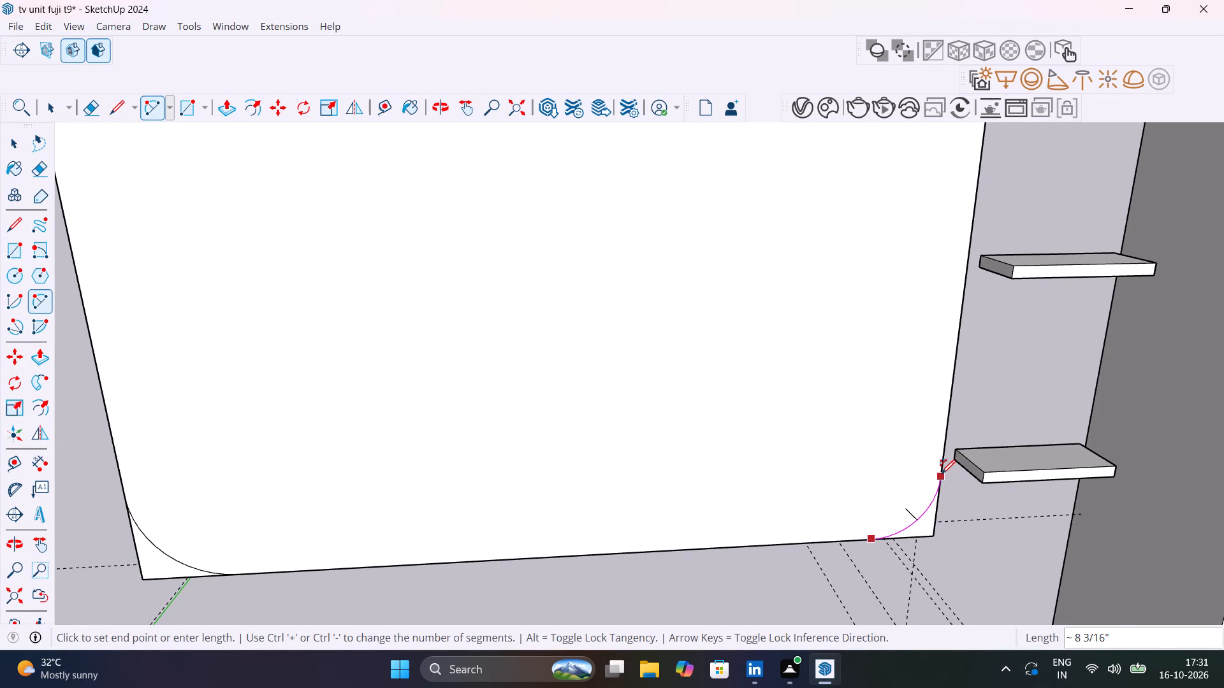
double_click(941, 474)
Round the central panel's upper front corner beside the wall shelves with a tangent arc of about 9 7/8" radius.
scroll(941, 474, "down", 11)
middle_click_drag(917, 472, 886, 562, "shift")
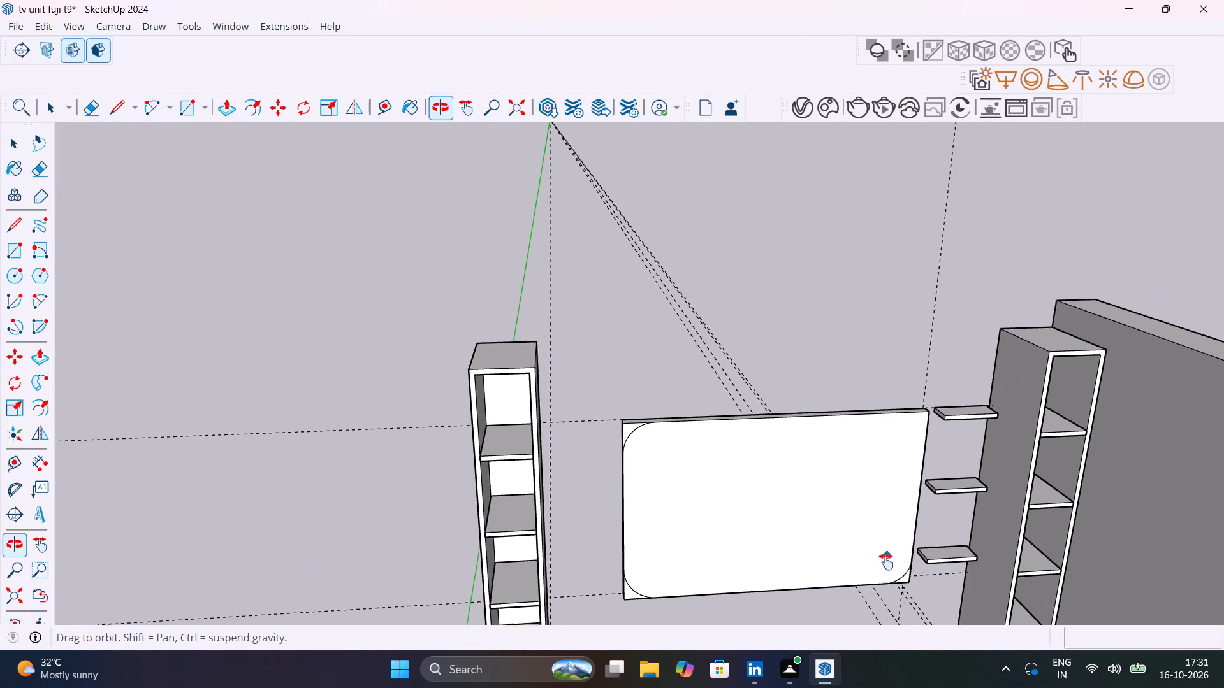
middle_click_drag(886, 562, 885, 563, "shift")
scroll(918, 450, "up", 10)
left_click(929, 441)
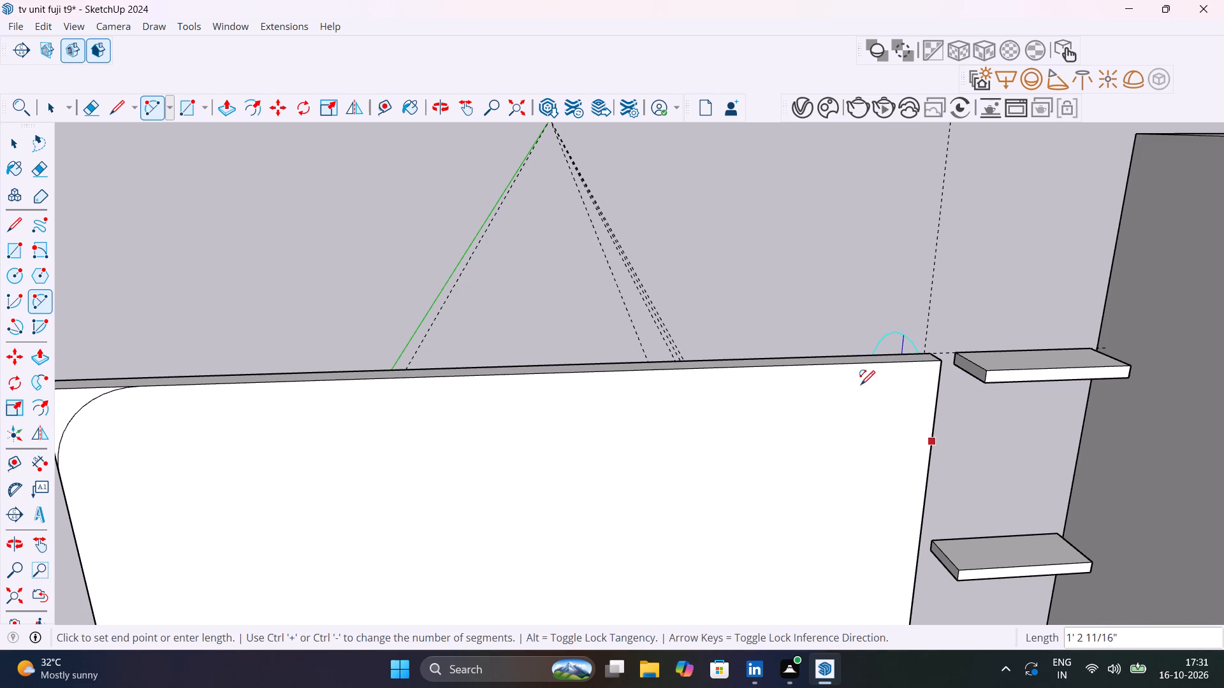
triple_click(861, 366)
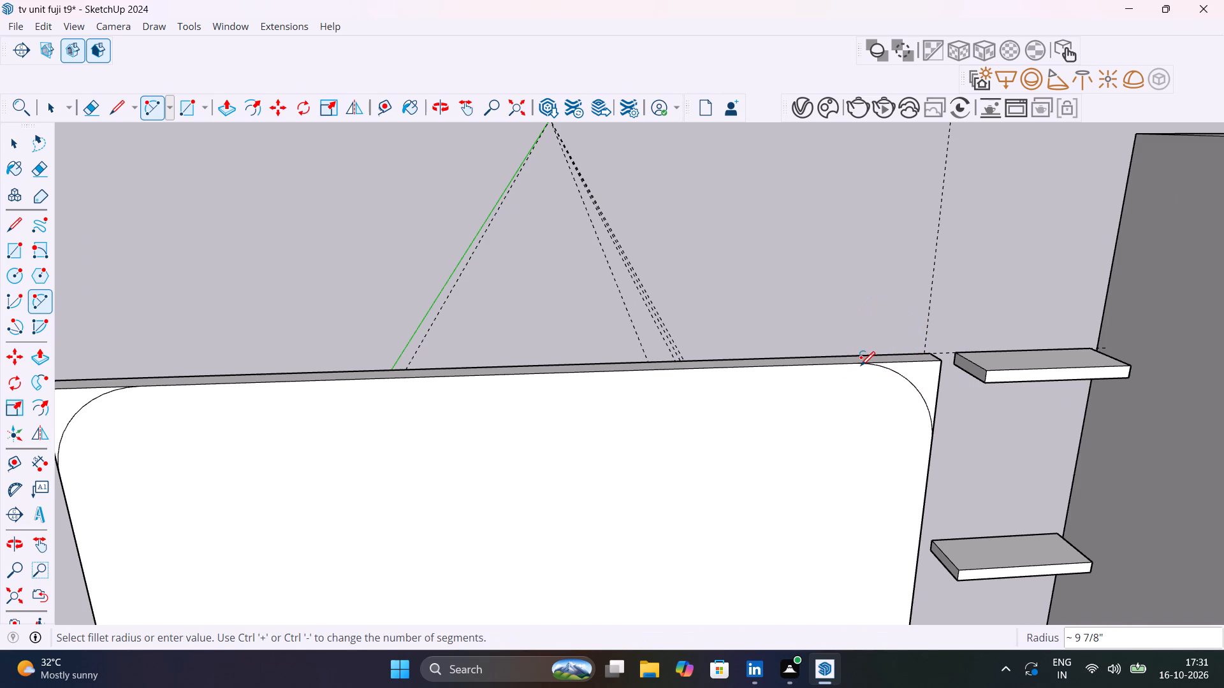
left_click(861, 366)
double_click(861, 366)
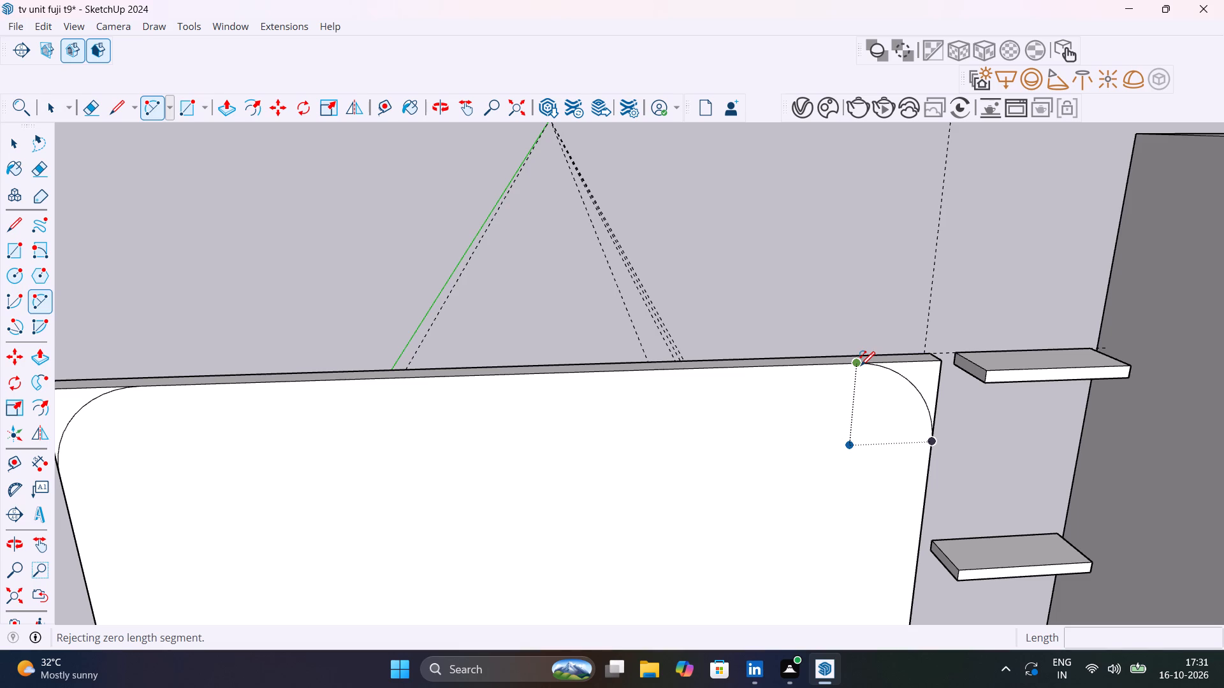
Push/Pull the waste piece outside the arc at the panel's upper corner beside the wall shelves back 2" to remove it.
key("space")
left_click(912, 373)
scroll(935, 382, "up", 2)
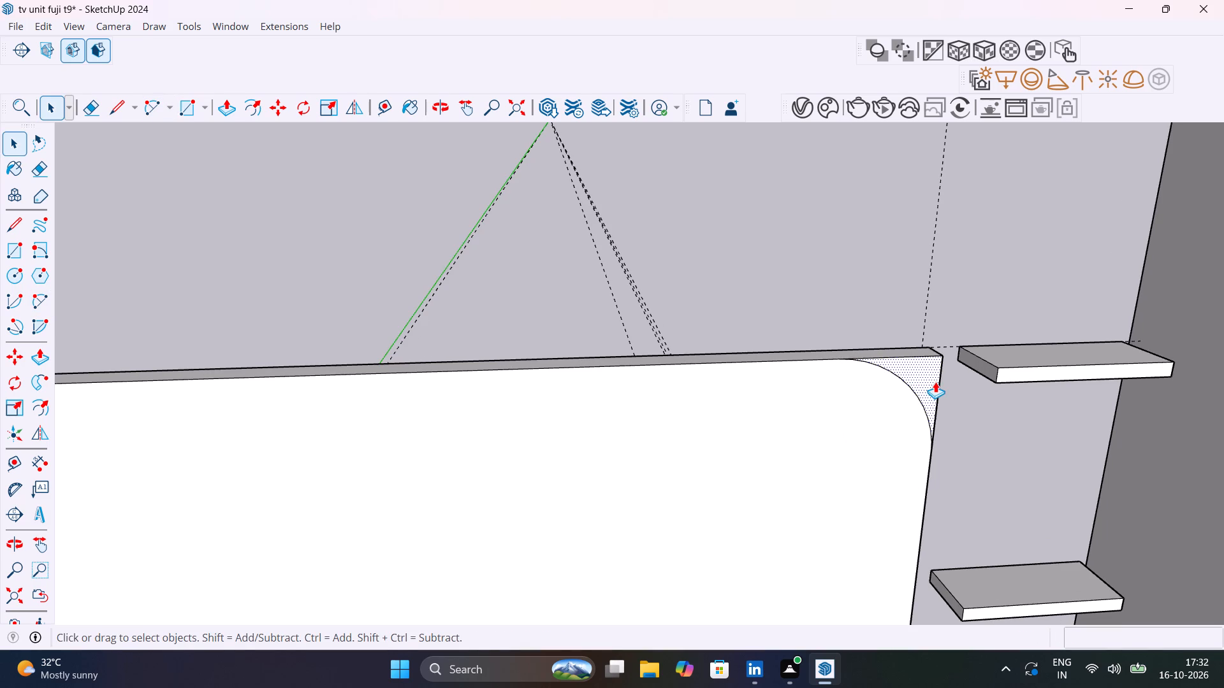
key("p")
left_click(935, 382)
left_click(924, 355)
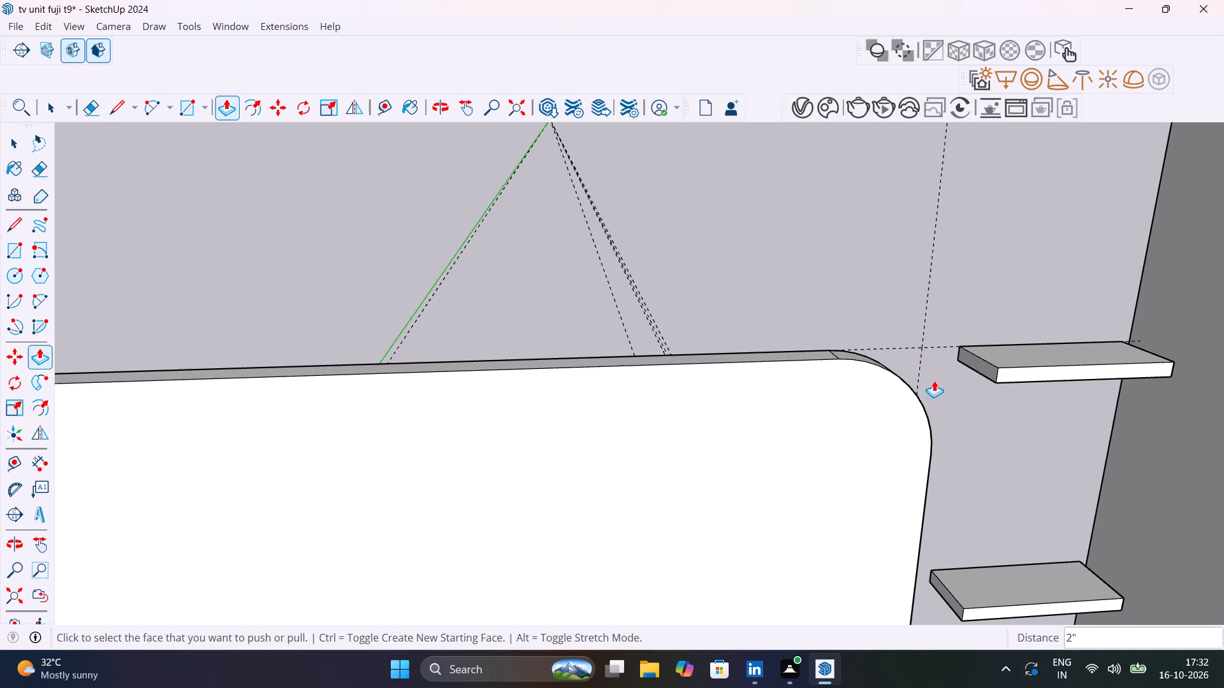
Remove the waste outside the arcs at the central panel's other three corners by repeating the same Push/Pull.
scroll(934, 386, "down", 13)
middle_click_drag(926, 526, 794, 352, "shift")
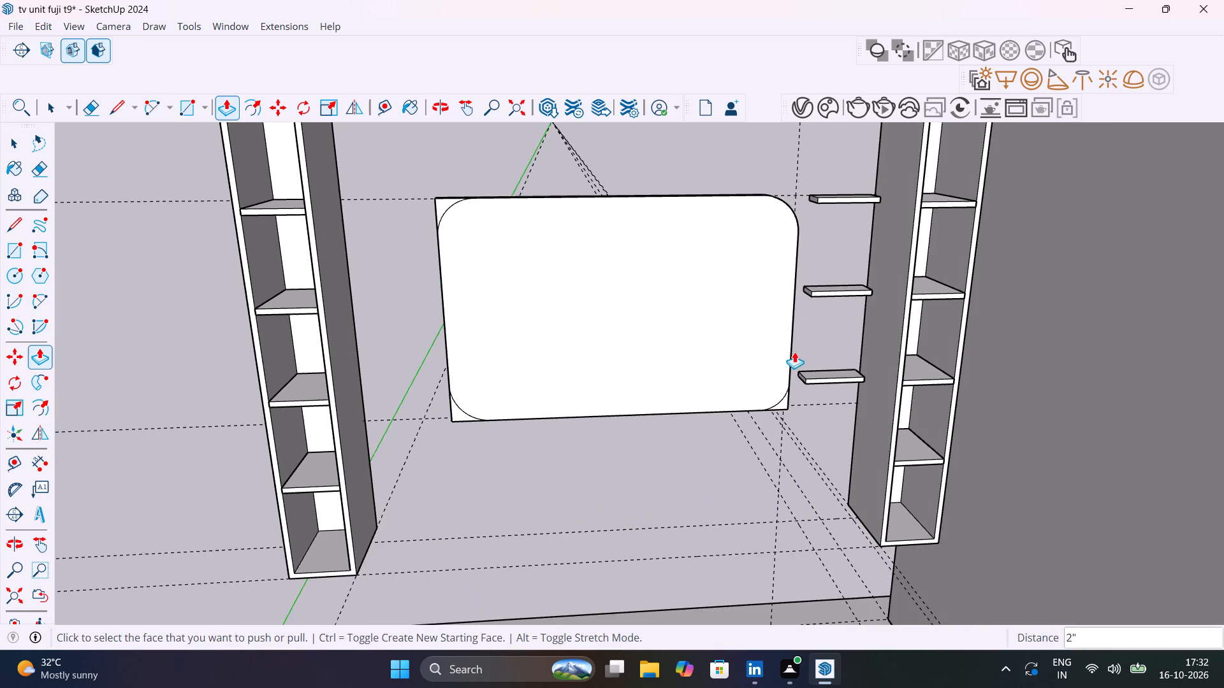
scroll(800, 412, "up", 9)
double_click(775, 394)
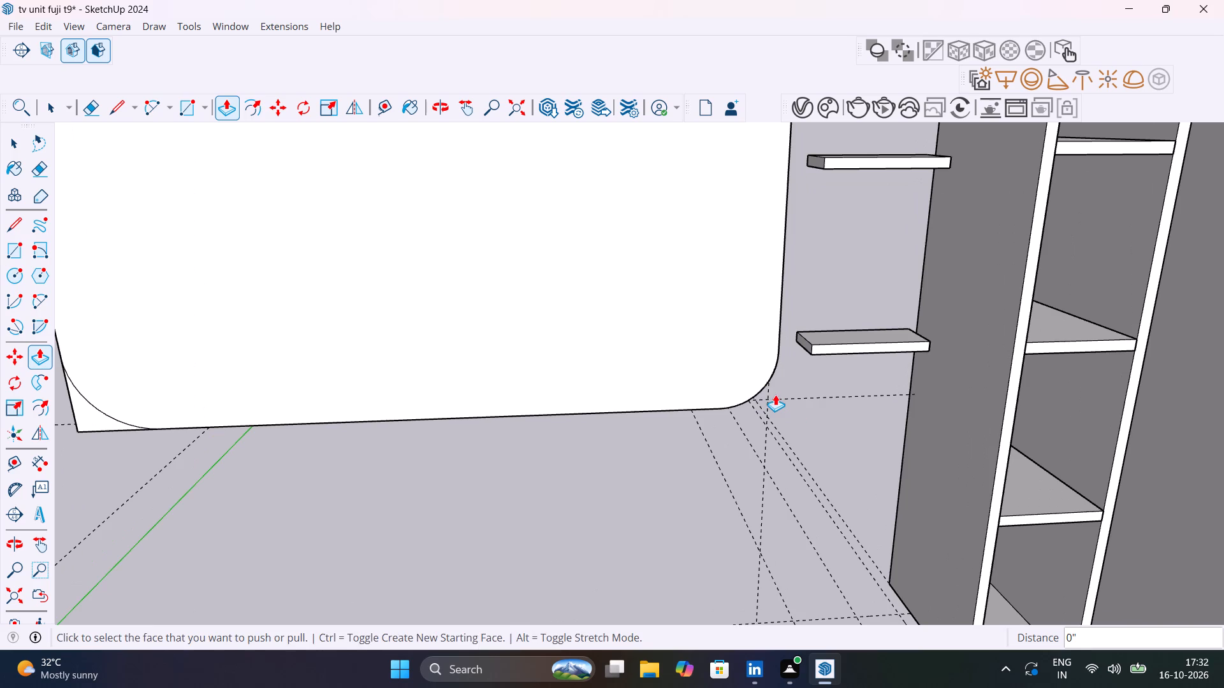
middle_click_drag(579, 443, 1060, 502, "shift")
double_click(546, 473)
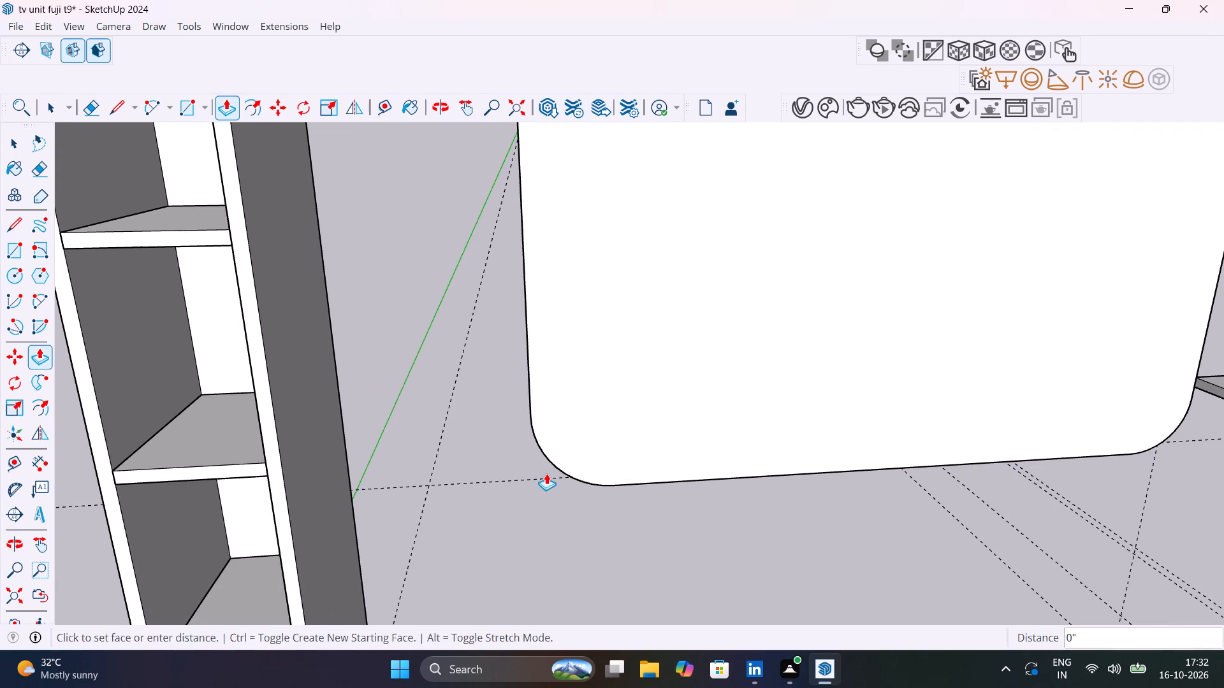
scroll(547, 473, "down", 13)
middle_click_drag(576, 425, 677, 554, "shift")
scroll(657, 482, "up", 3)
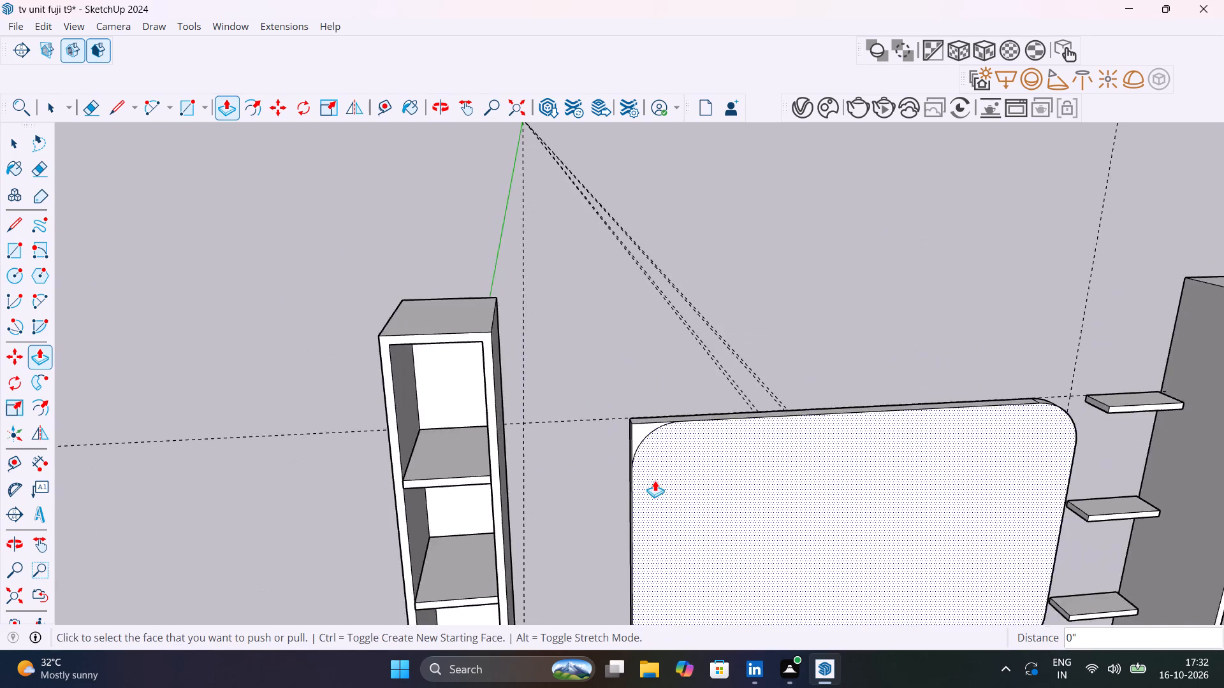
scroll(655, 480, "up", 6)
double_click(632, 415)
key("space")
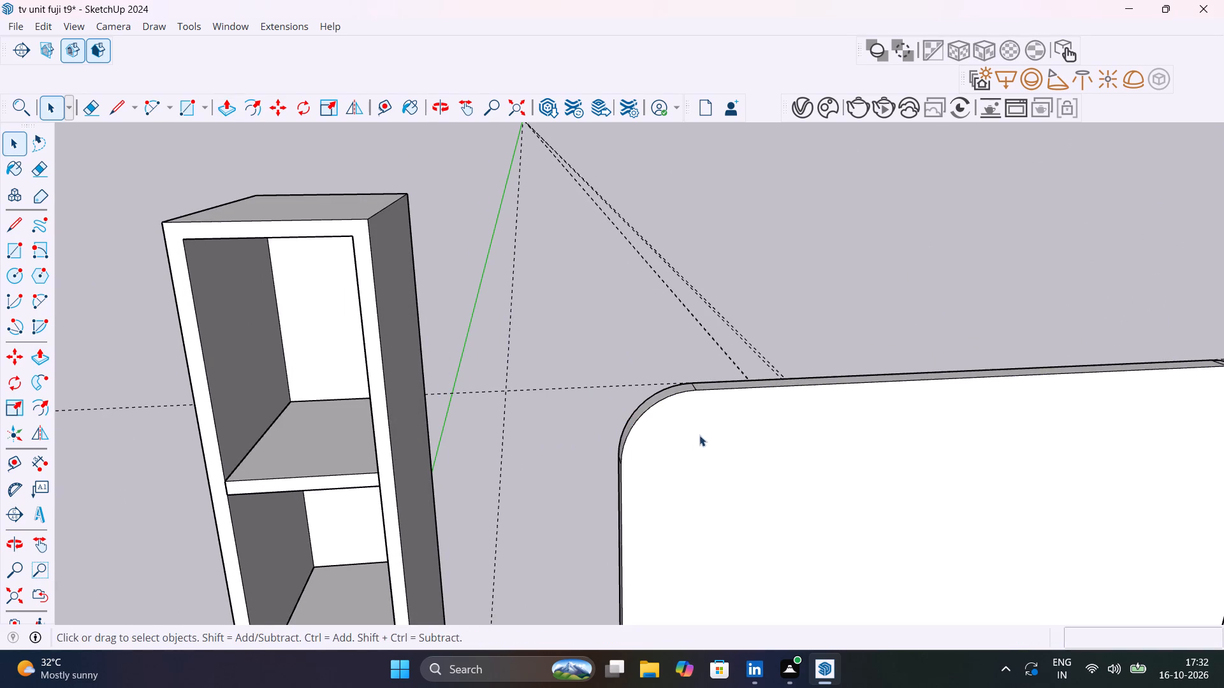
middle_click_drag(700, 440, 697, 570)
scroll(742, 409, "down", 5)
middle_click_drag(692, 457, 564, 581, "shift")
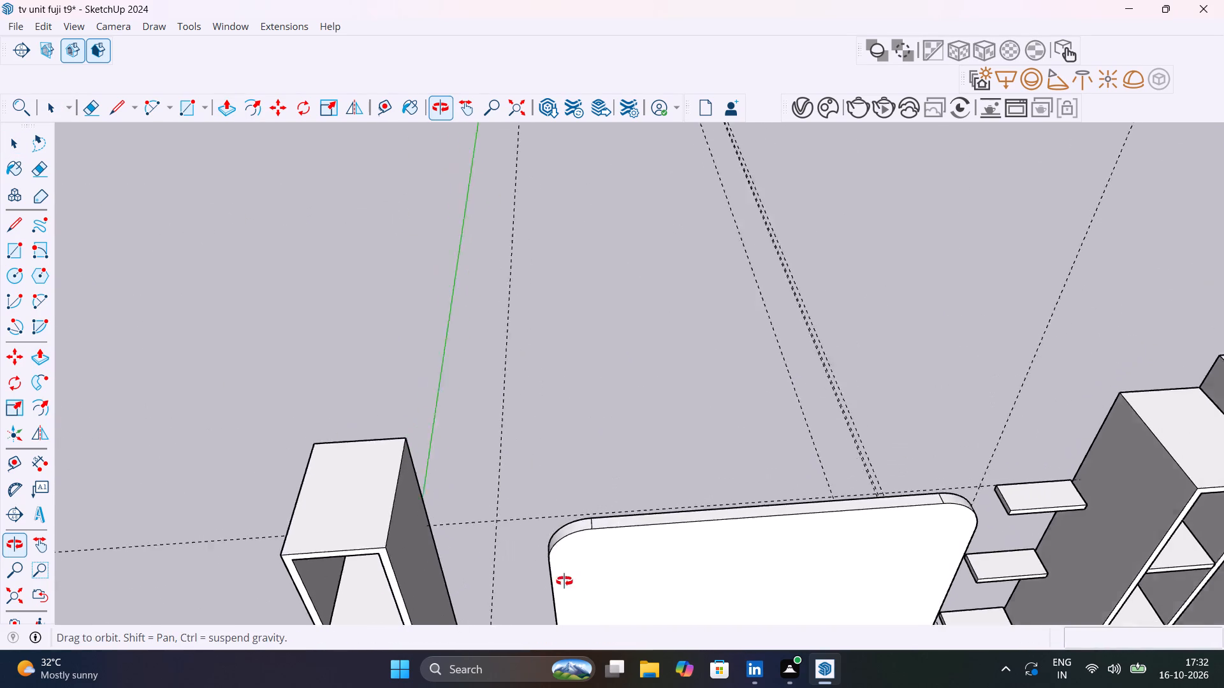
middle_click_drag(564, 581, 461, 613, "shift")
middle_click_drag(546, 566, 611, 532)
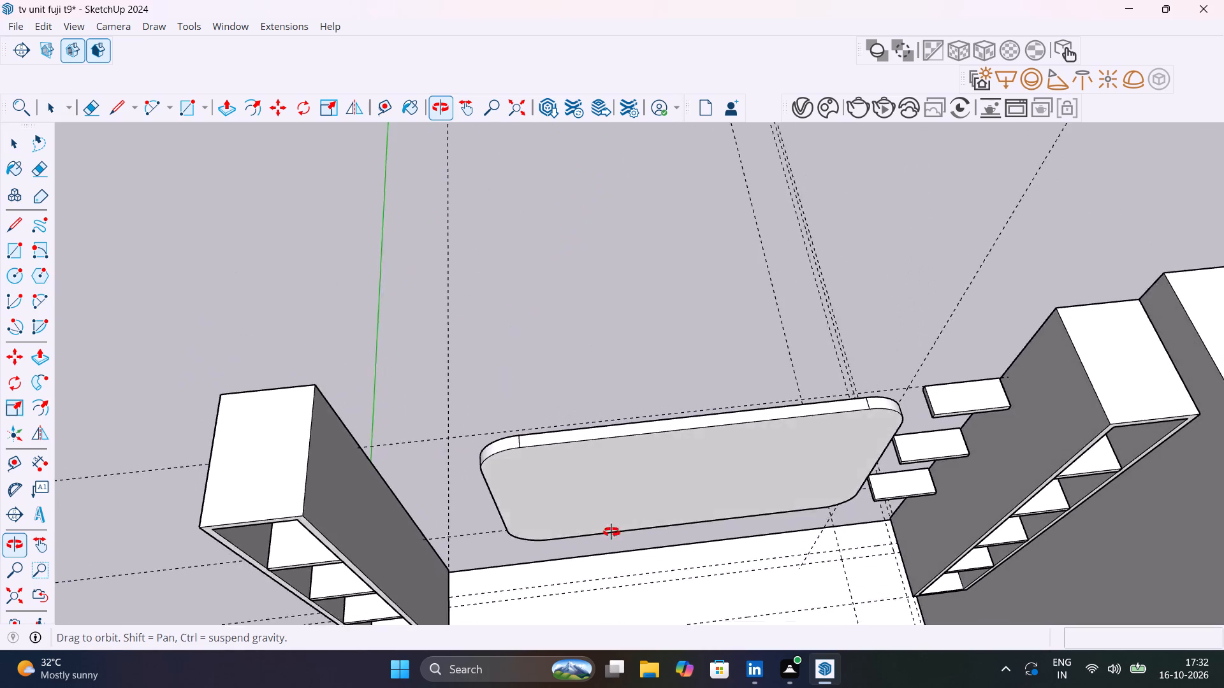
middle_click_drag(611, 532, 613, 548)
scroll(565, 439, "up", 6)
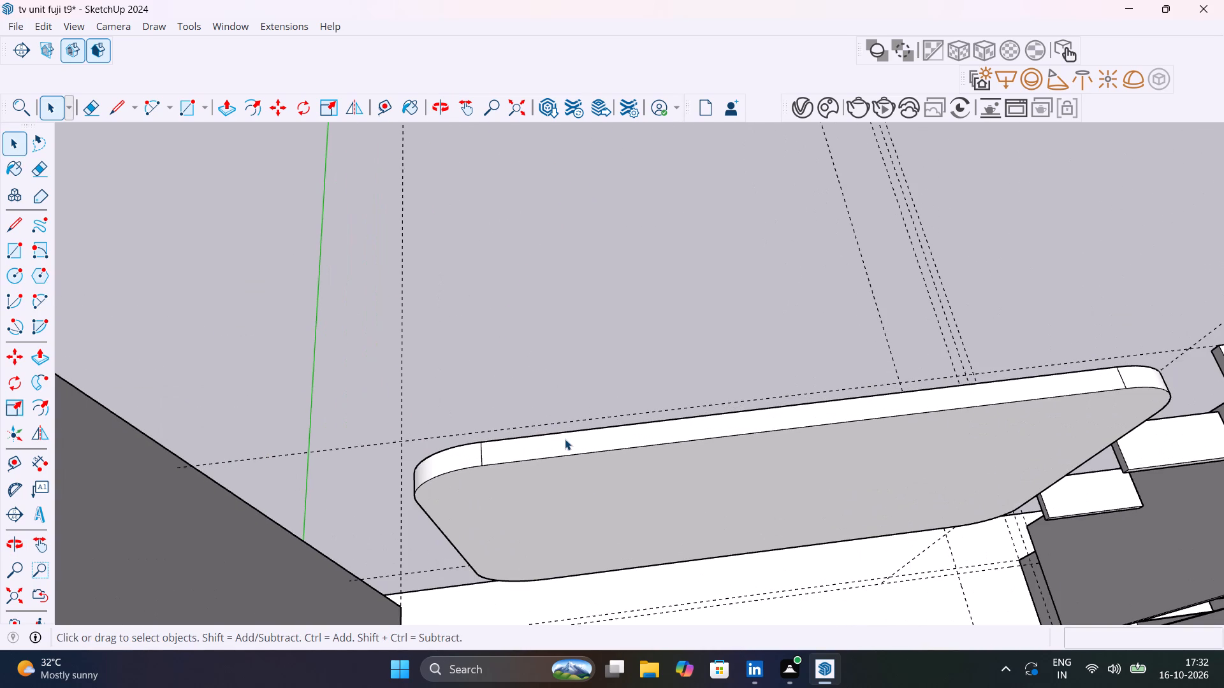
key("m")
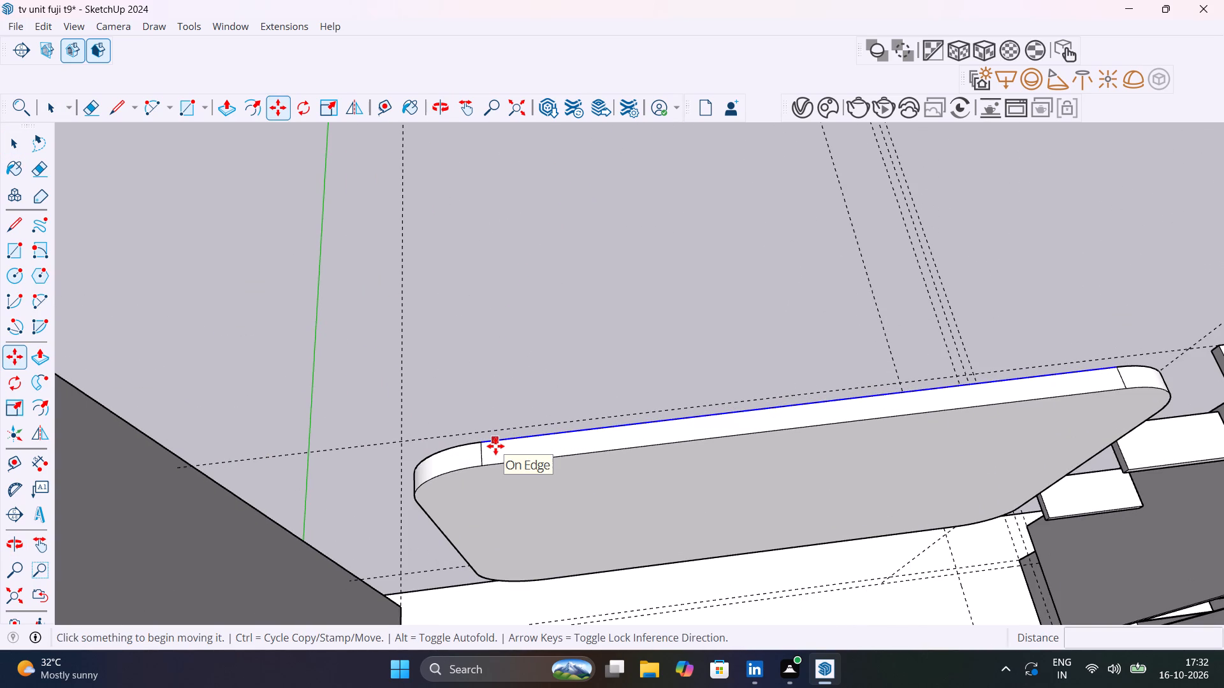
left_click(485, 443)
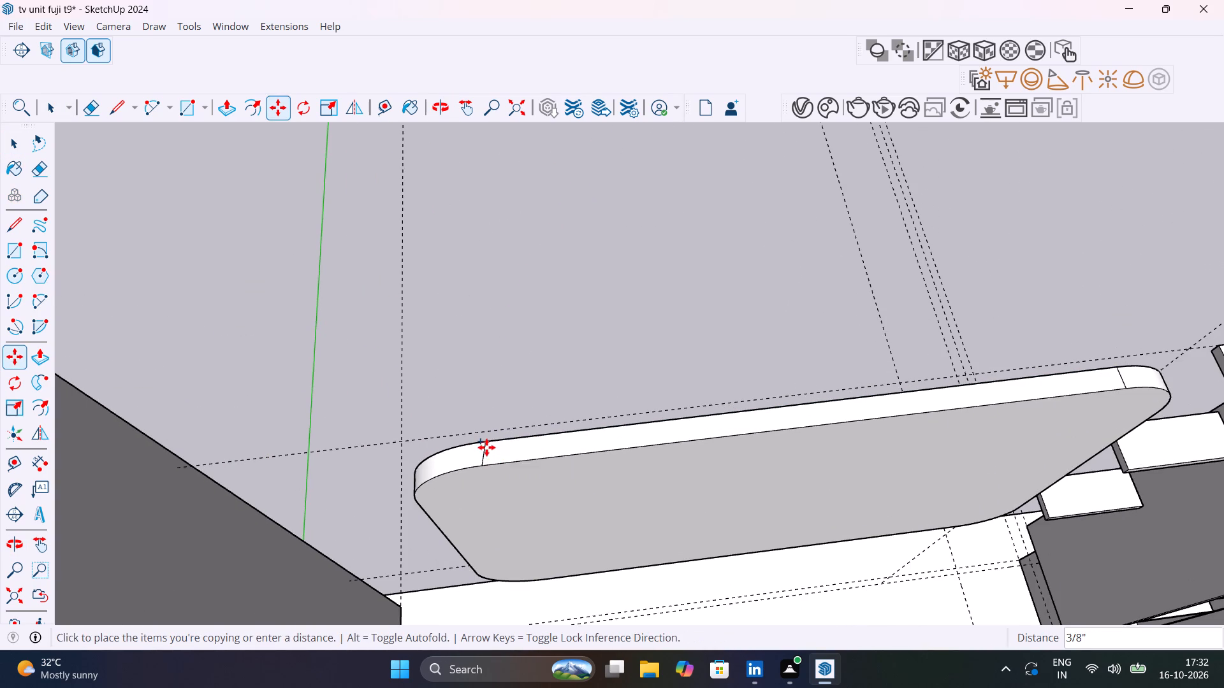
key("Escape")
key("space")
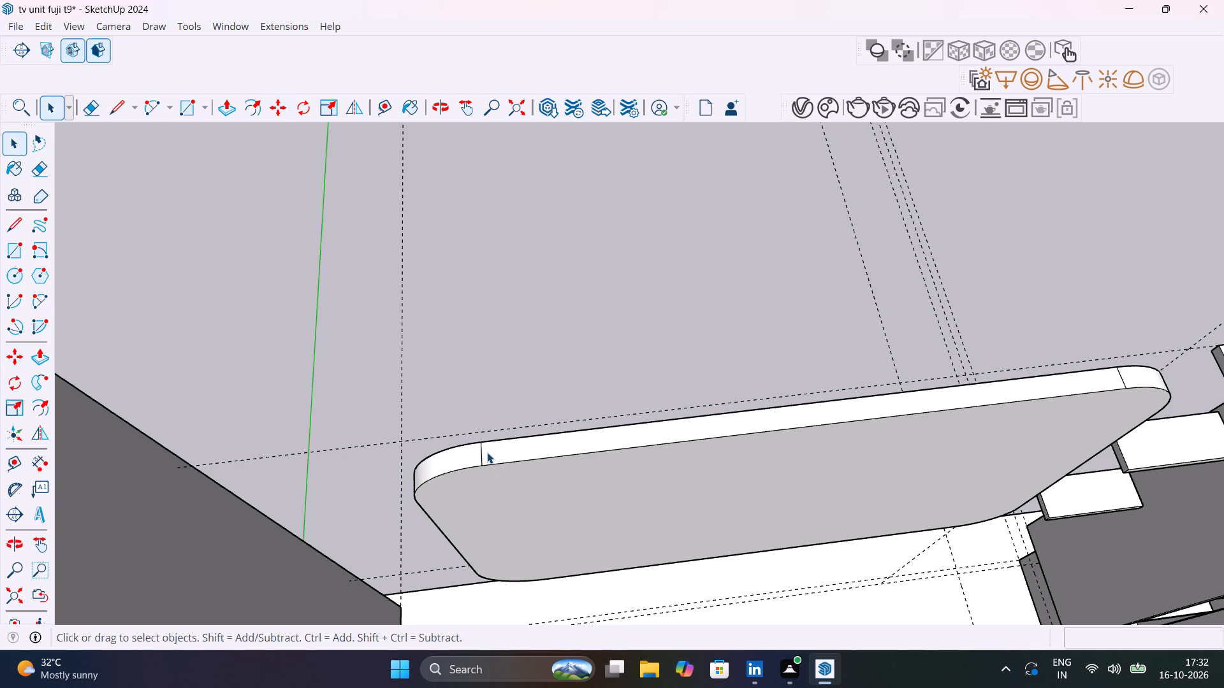
Copy the central panel's front top edge and both adjoining corner arcs 1" back, to the middle of the panel's thickness.
left_click(493, 460)
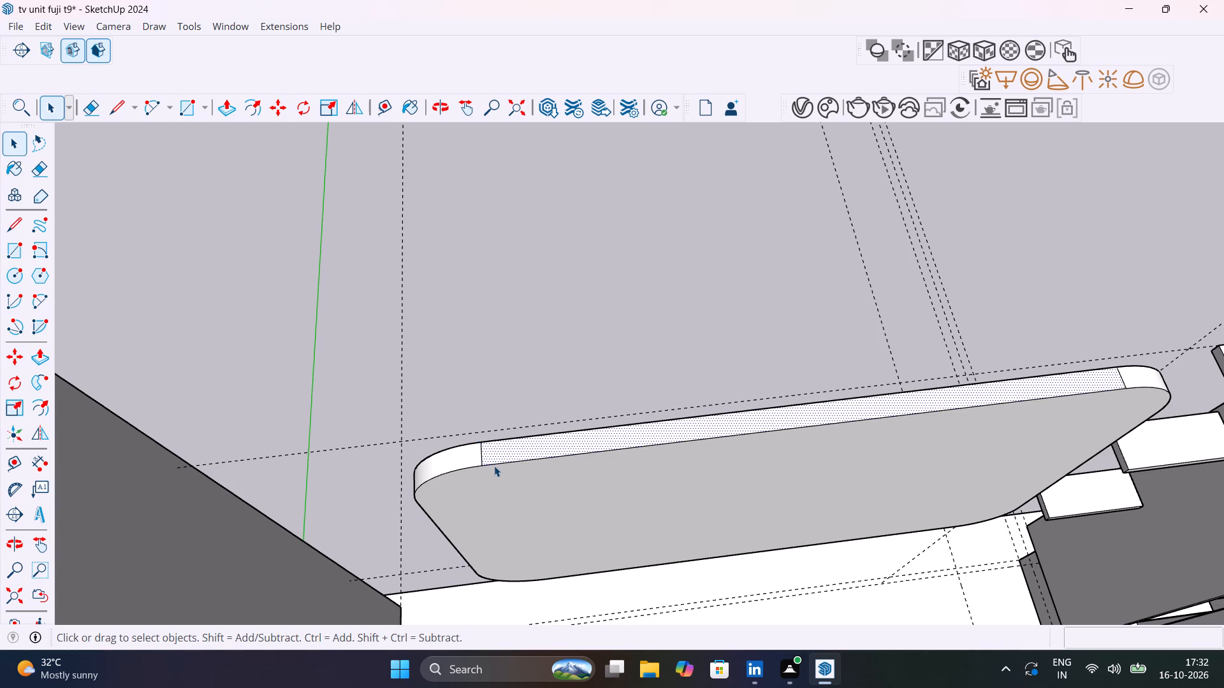
left_click(495, 464)
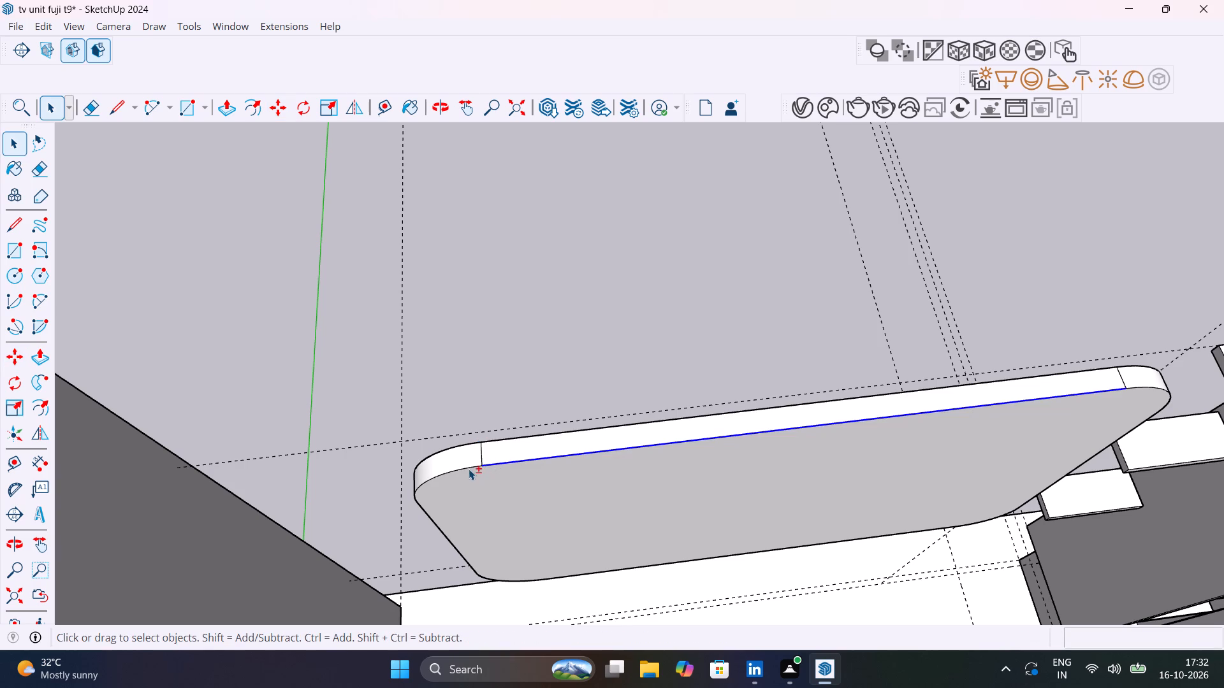
left_click(468, 468, "shift")
left_click(1149, 386, "shift")
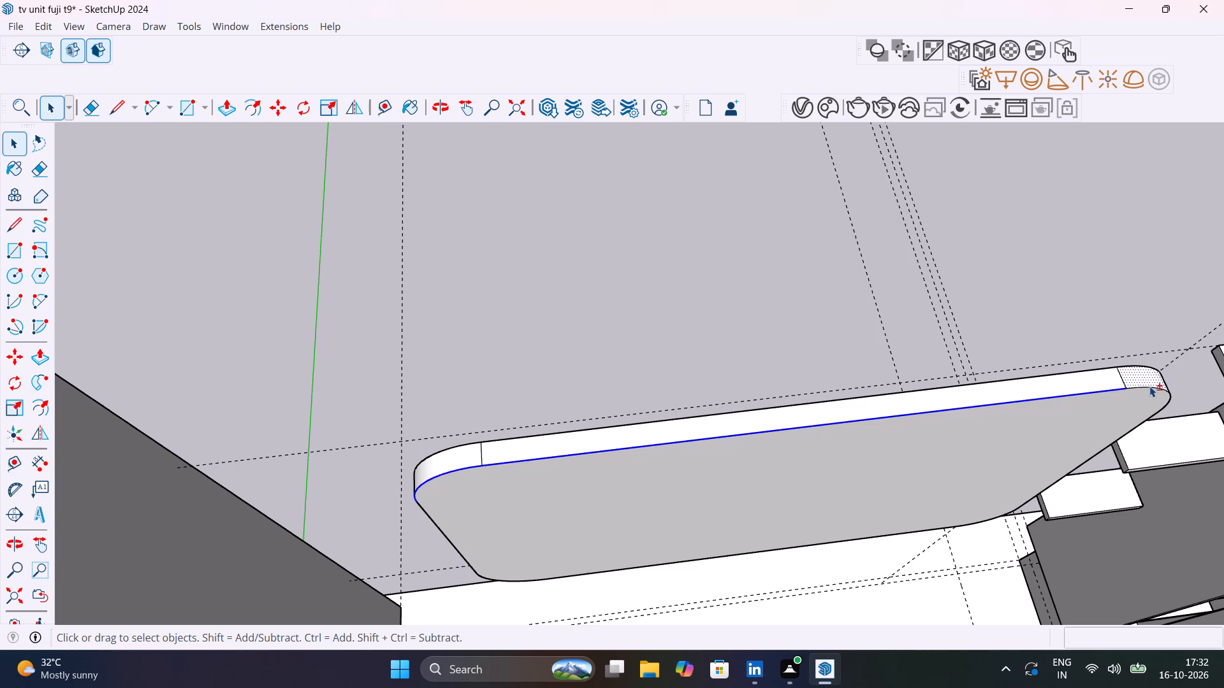
left_click(1149, 386, "shift")
left_click(1149, 387, "shift")
key("m")
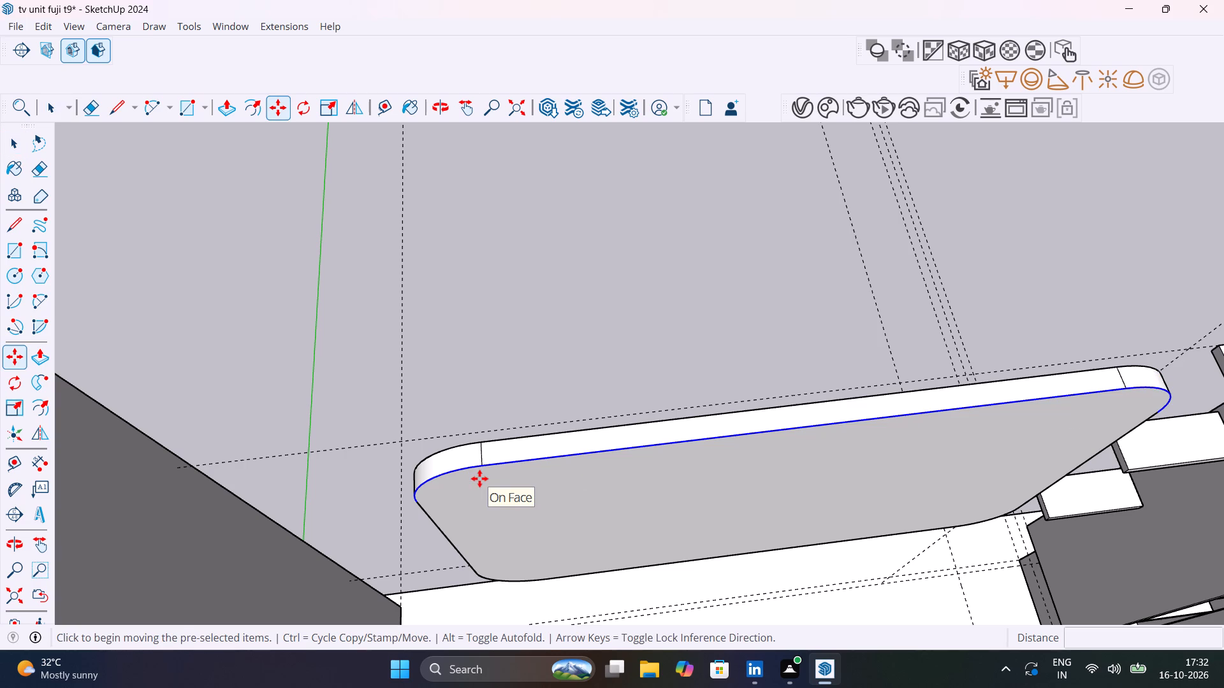
left_click(483, 466)
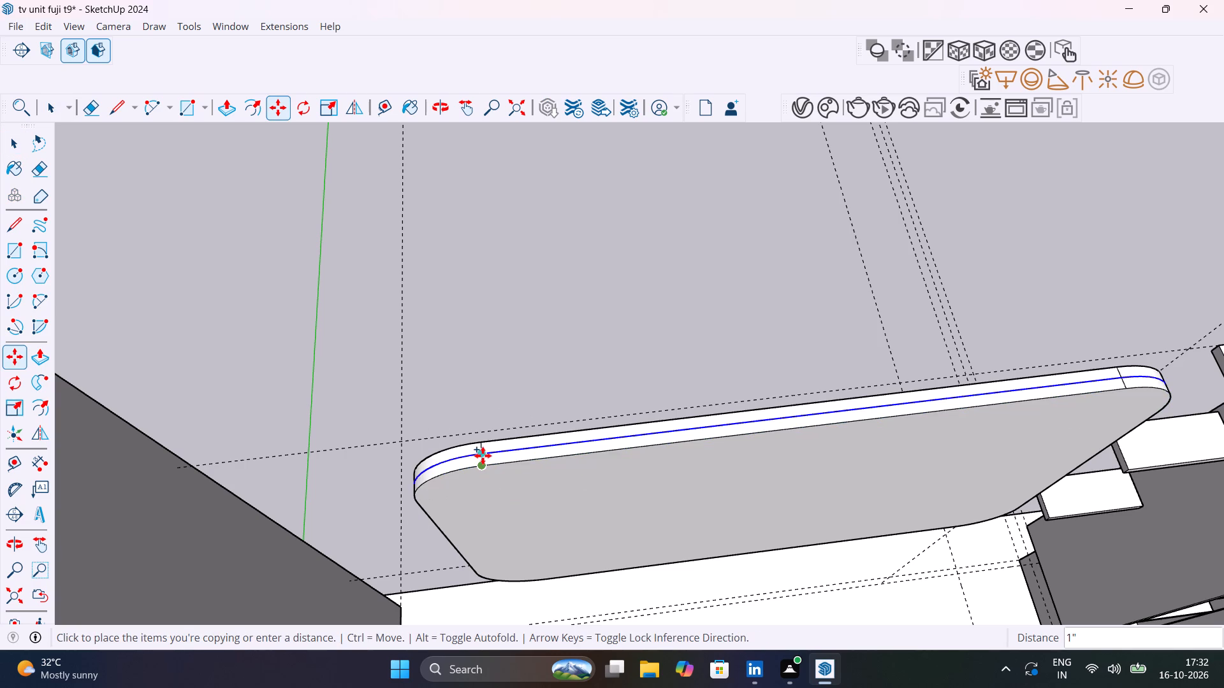
scroll(483, 455, "up", 9)
left_click(483, 455)
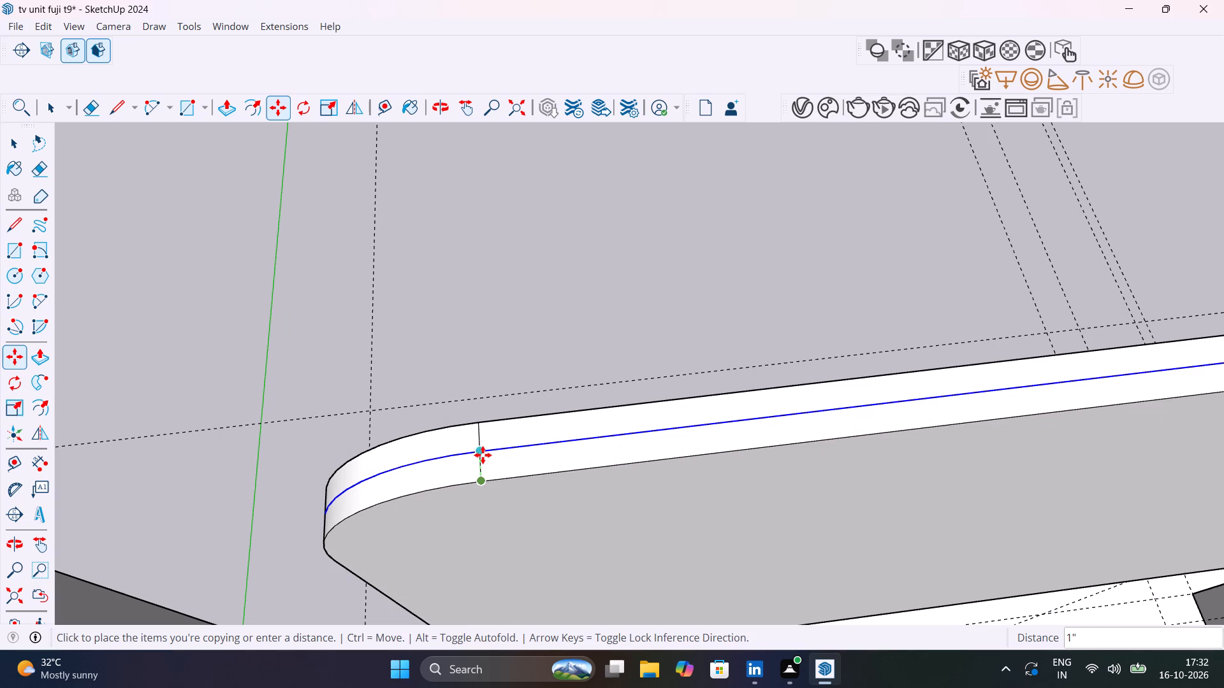
Copy the central panel's vertical side edge farthest from the wall shelves, with its lower corner arc, 1" across to mid-thickness.
scroll(543, 473, "down", 12)
middle_click_drag(582, 491, 827, 500)
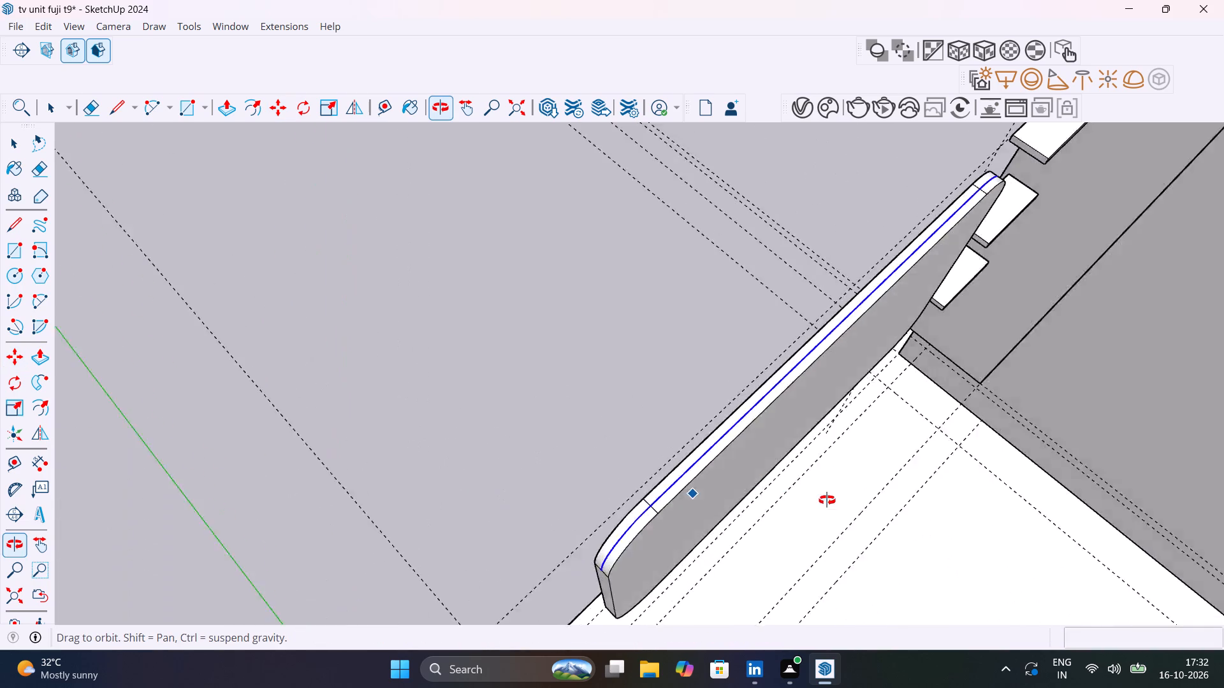
middle_click_drag(827, 500, 1016, 494)
scroll(778, 448, "up", 9)
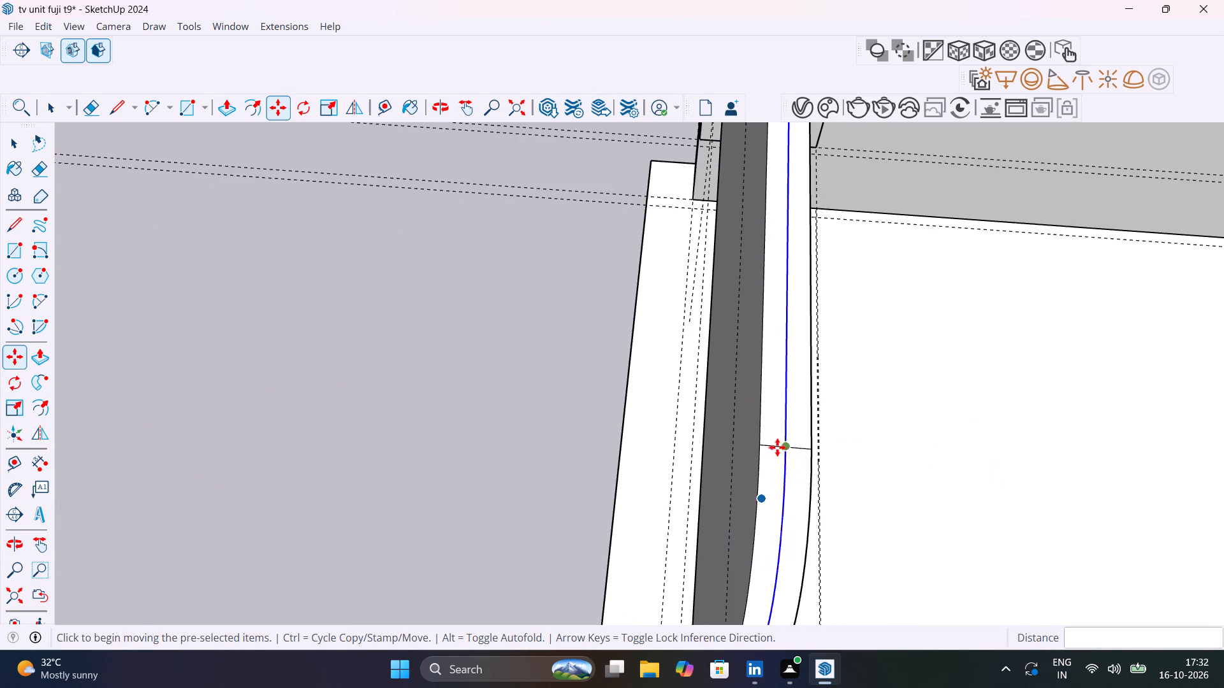
scroll(794, 508, "down", 14)
middle_click_drag(808, 548, 778, 446)
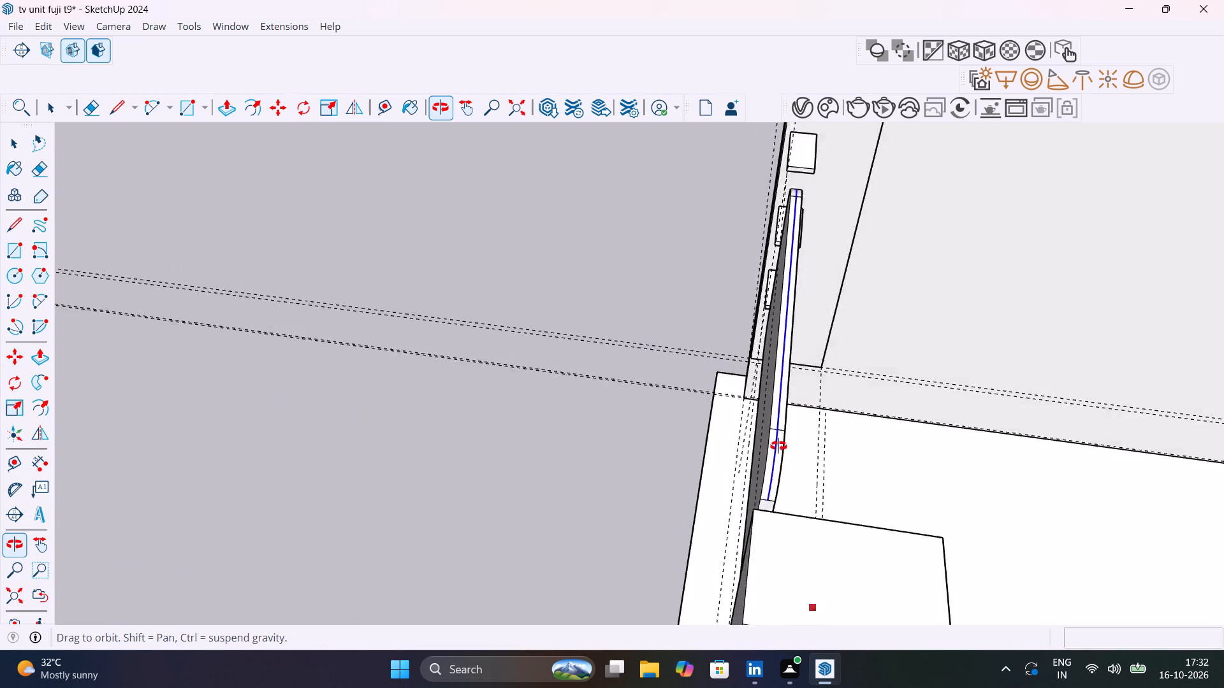
middle_click_drag(778, 446, 831, 344)
scroll(827, 410, "up", 6)
key("space")
scroll(813, 408, "up", 3)
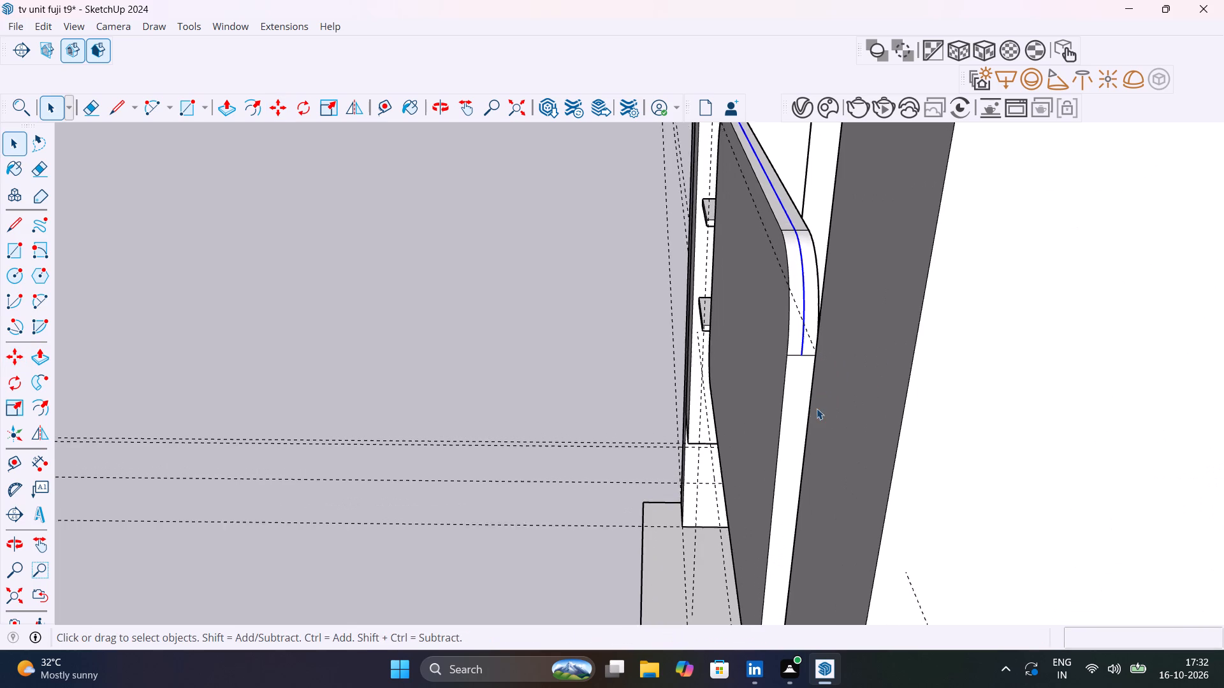
scroll(817, 408, "up", 2)
middle_click_drag(808, 416, 834, 308)
scroll(824, 330, "up", 1)
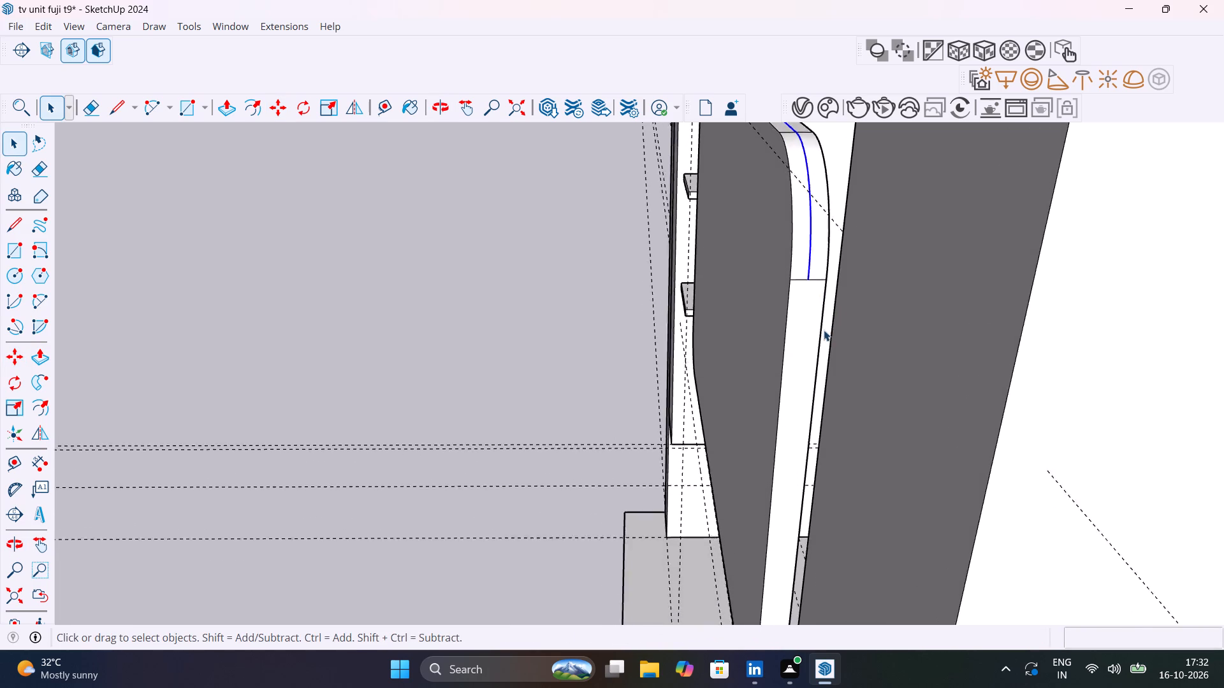
scroll(824, 330, "up", 1)
left_click(819, 331)
scroll(810, 352, "down", 14)
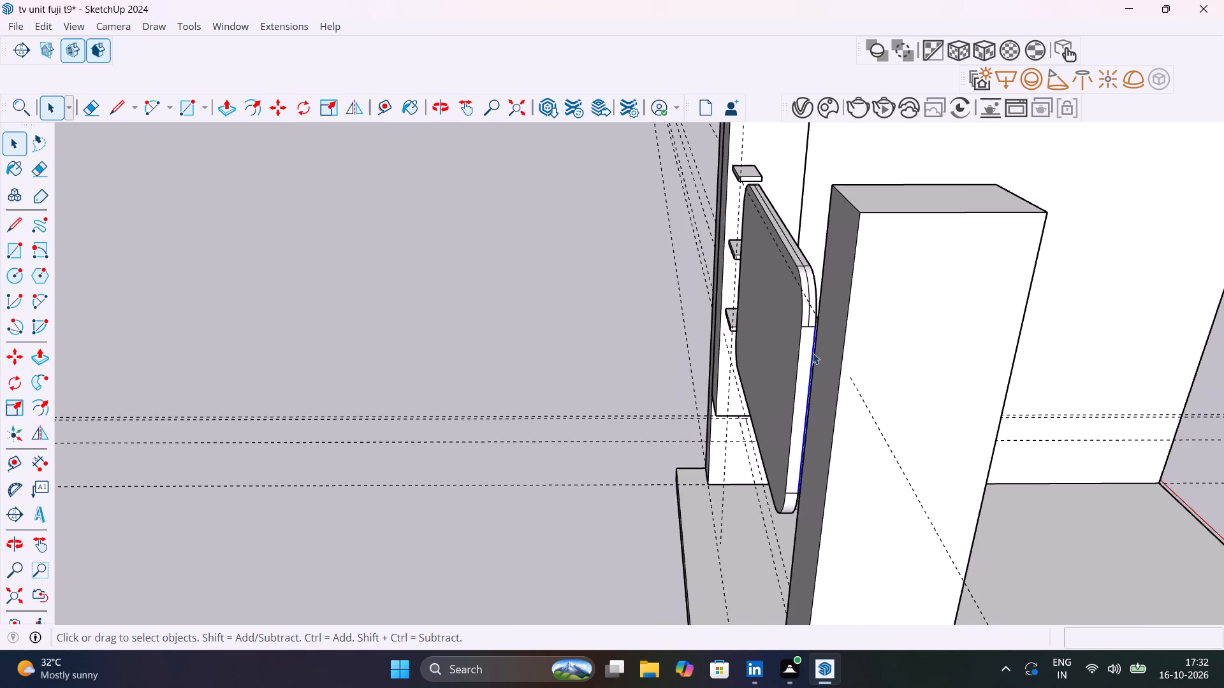
middle_click_drag(811, 419, 860, 283, "shift")
scroll(837, 399, "up", 8, "shift")
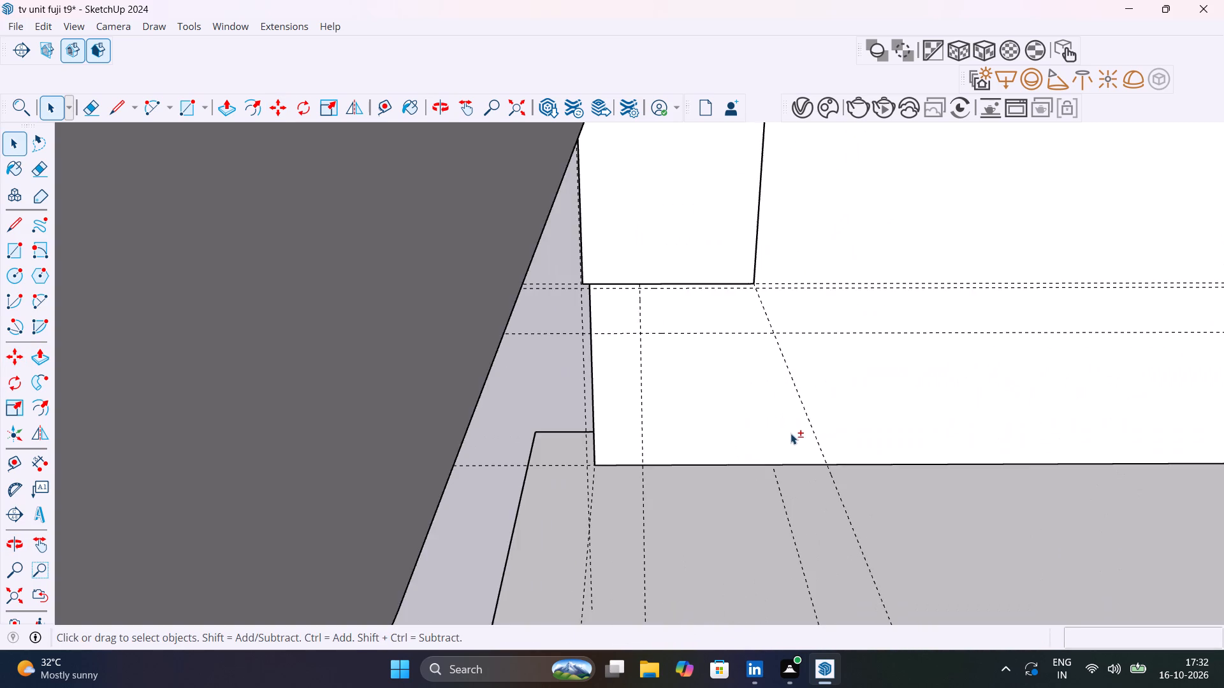
scroll(790, 433, "down", 6, "shift")
middle_click_drag(775, 439, 879, 412)
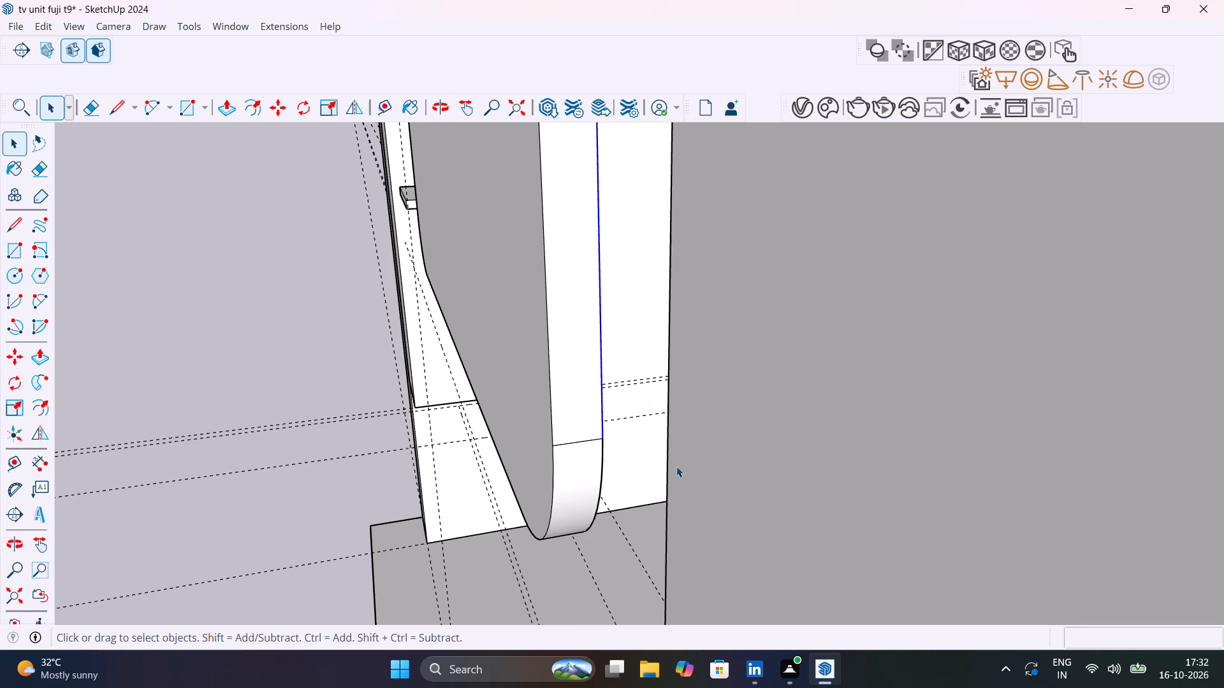
scroll(622, 457, "up", 3)
scroll(622, 457, "down", 3)
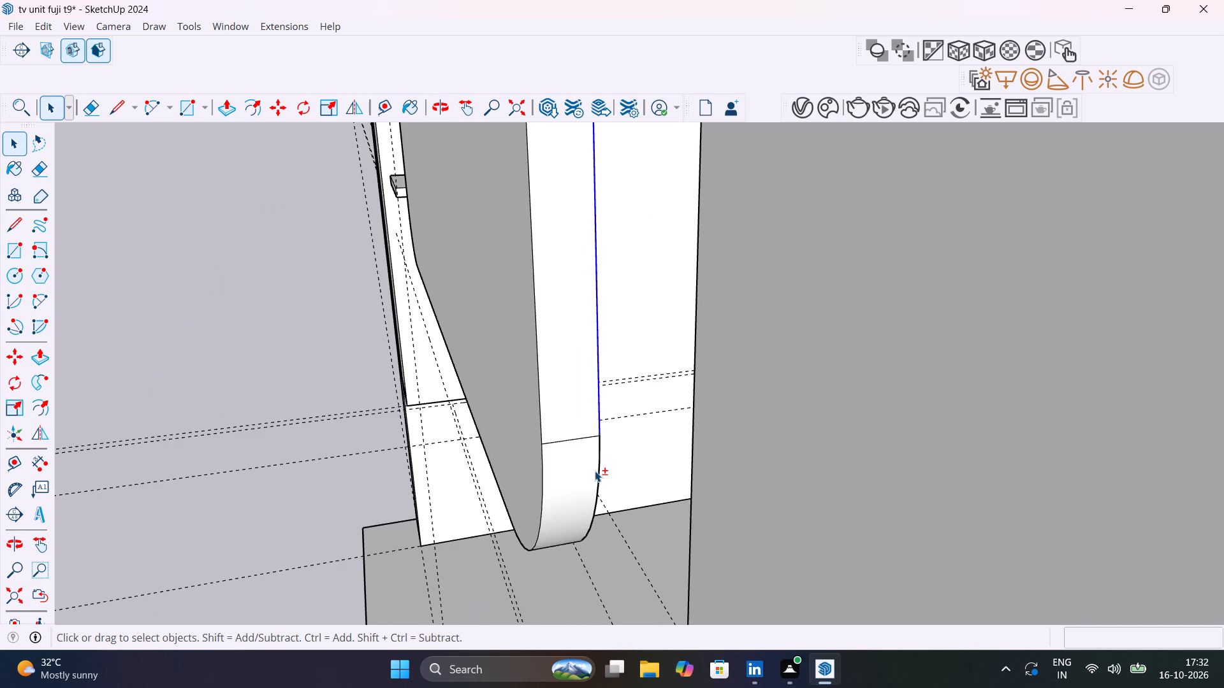
left_click(599, 466, "shift")
scroll(605, 471, "down", 4, "shift")
middle_click_drag(604, 476, 652, 385)
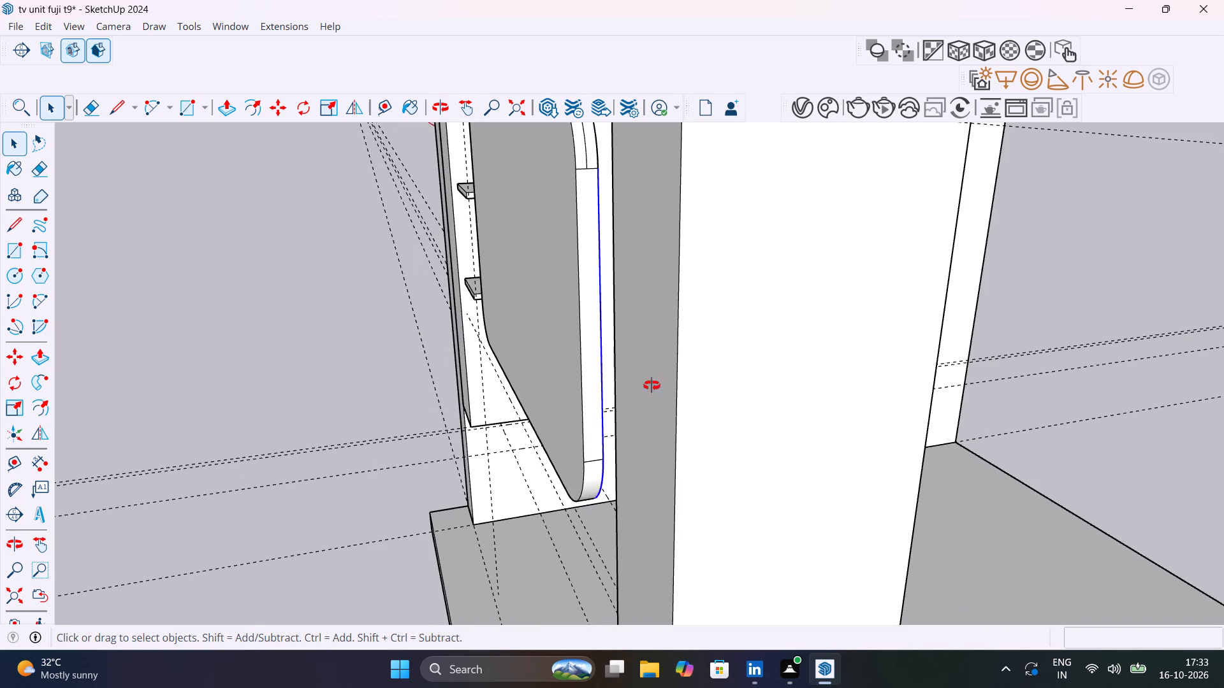
middle_click_drag(652, 385, 645, 540)
scroll(692, 322, "up", 1)
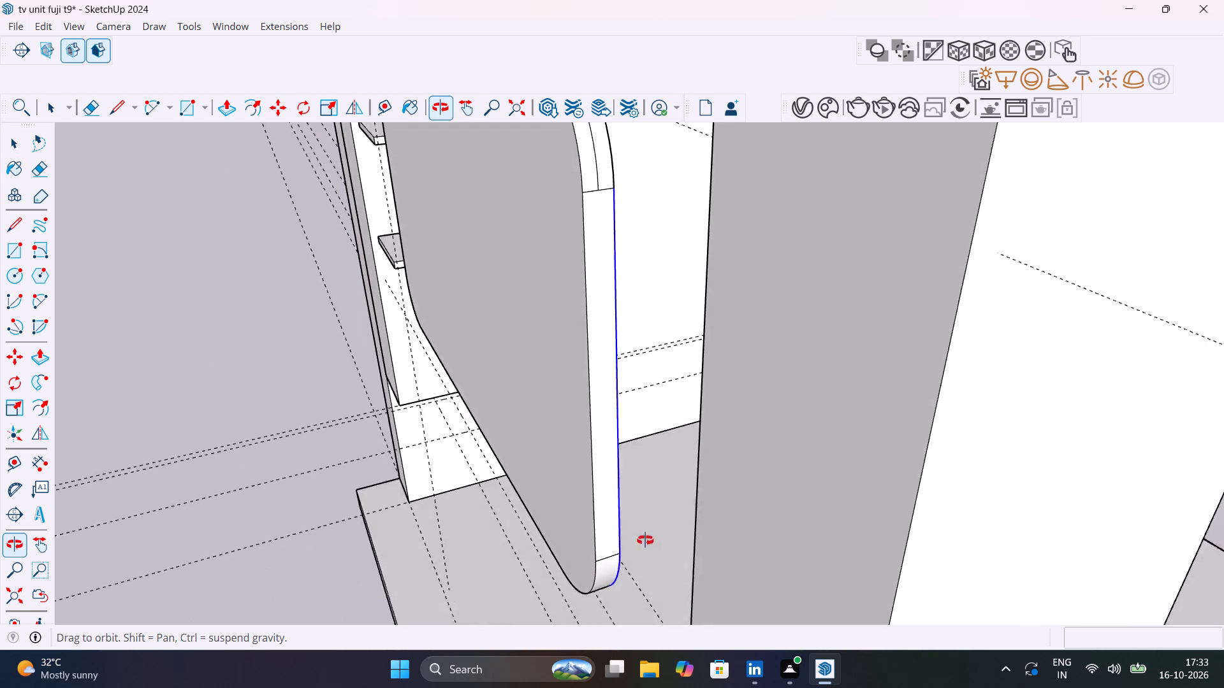
middle_click_drag(645, 540, 641, 599)
key("m")
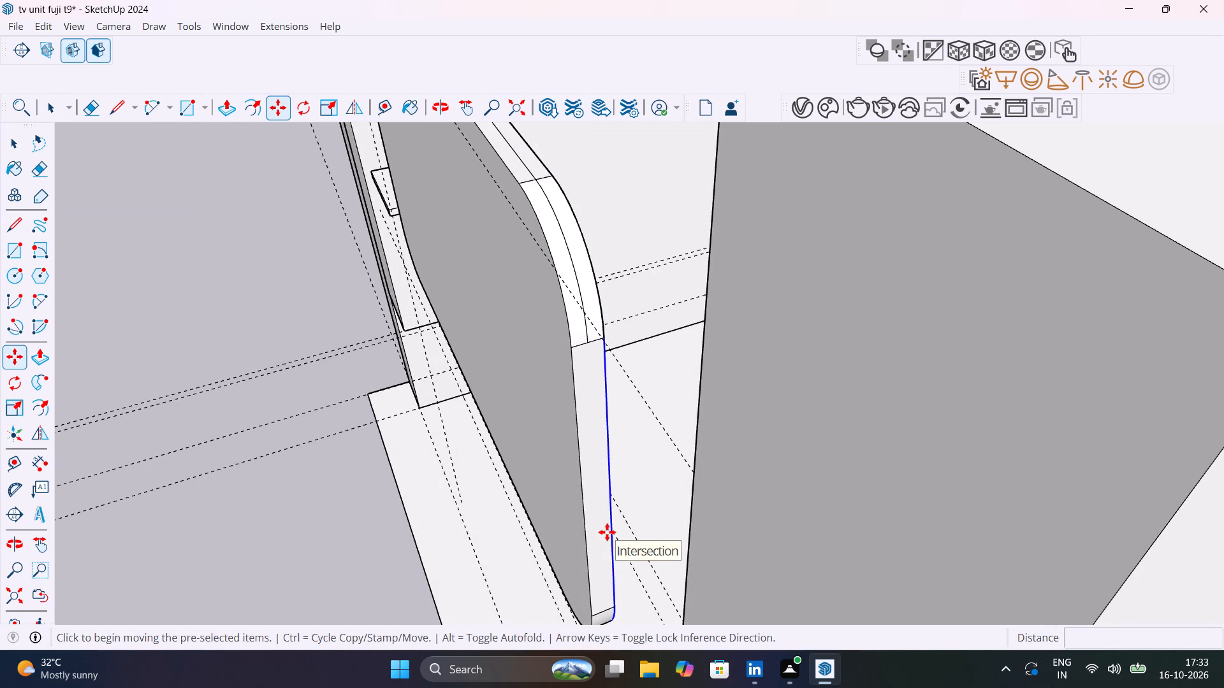
left_click(606, 343)
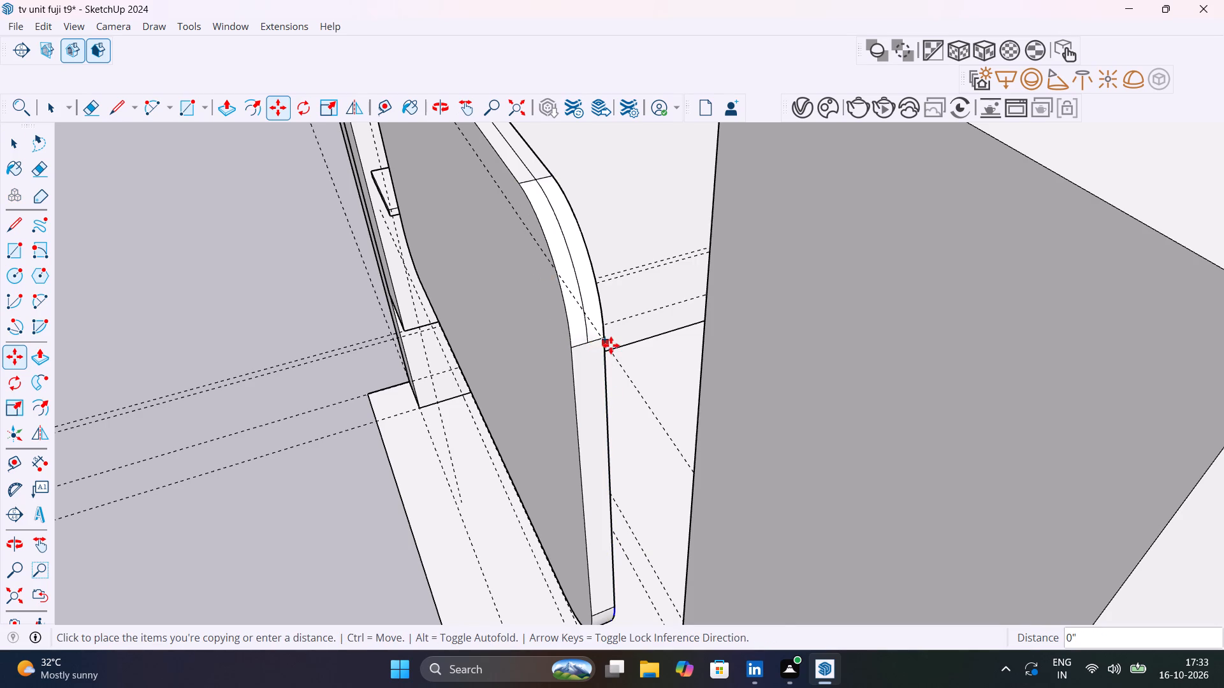
scroll(611, 345, "up", 4)
scroll(611, 345, "down", 5)
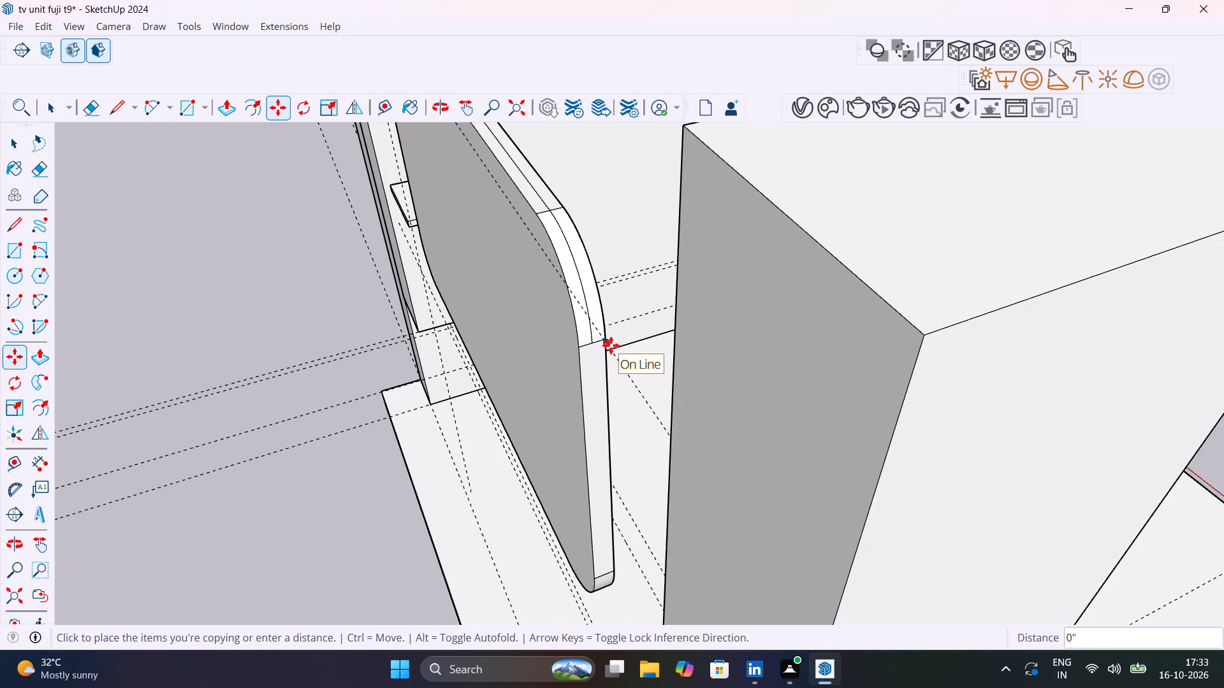
key("space")
key("m")
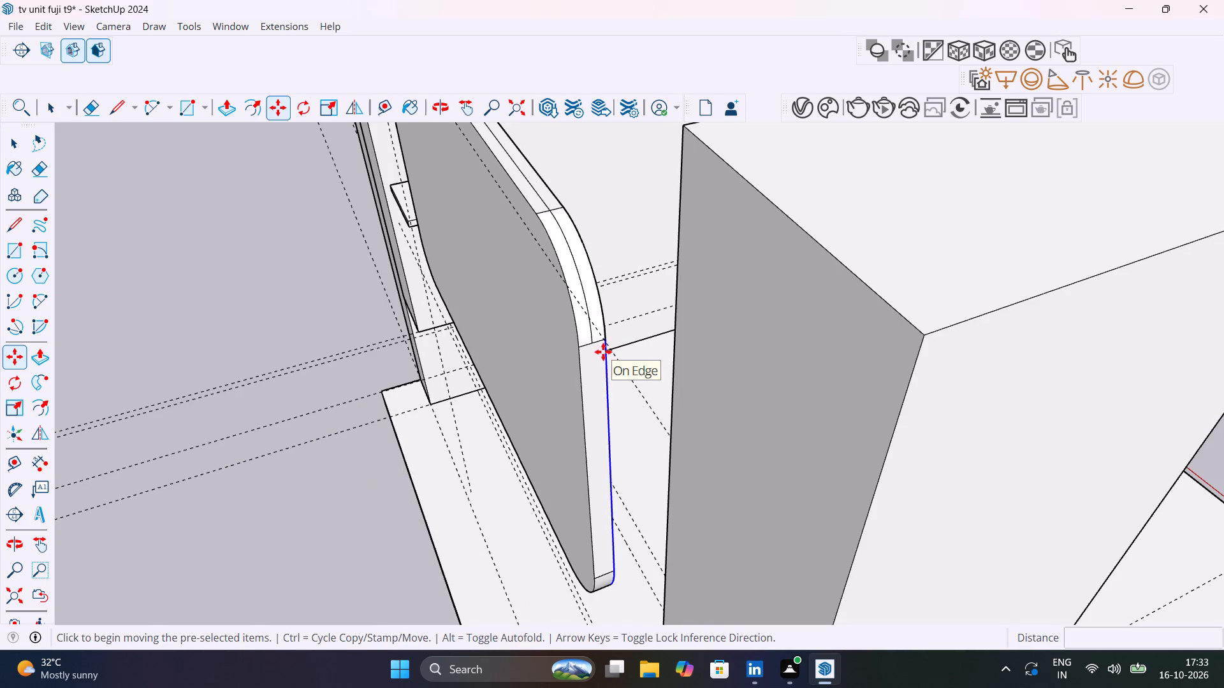
left_click(602, 343)
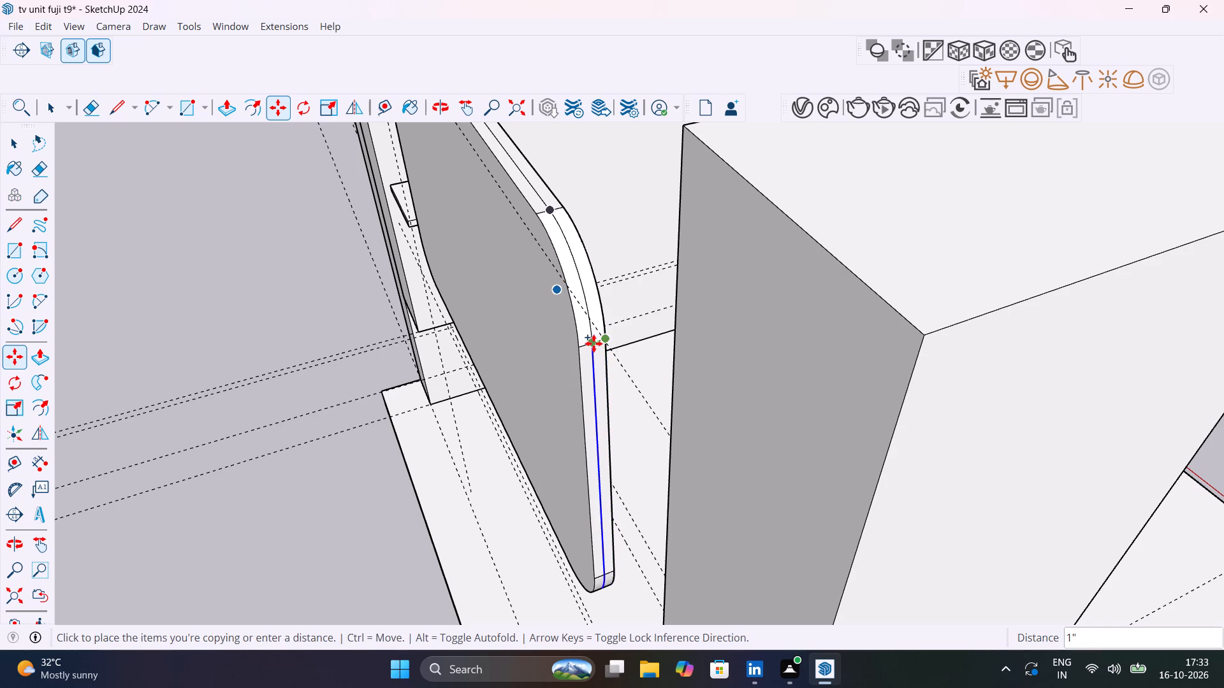
scroll(594, 343, "up", 11)
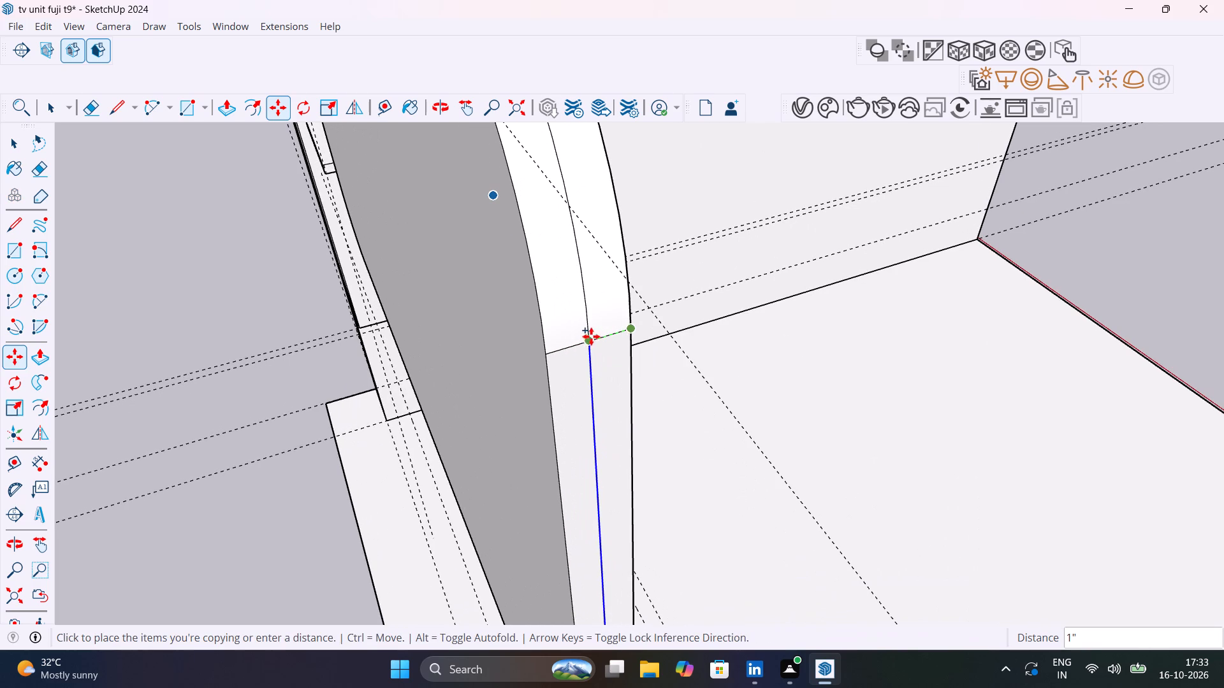
left_click(586, 343)
scroll(641, 400, "down", 6)
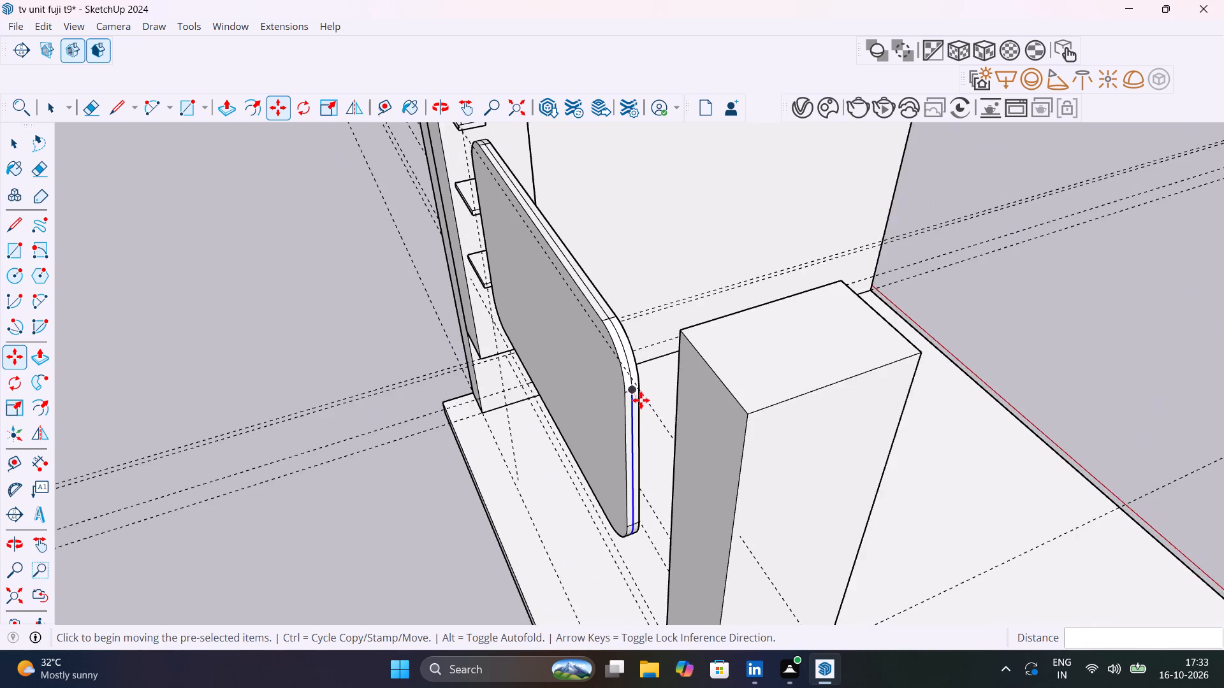
Copy the central panel's vertical side edge beside the wall shelves, with its lower corner arc, 1" across to mid-thickness.
scroll(641, 400, "down", 5)
key("space")
middle_click_drag(620, 453, 1031, 389)
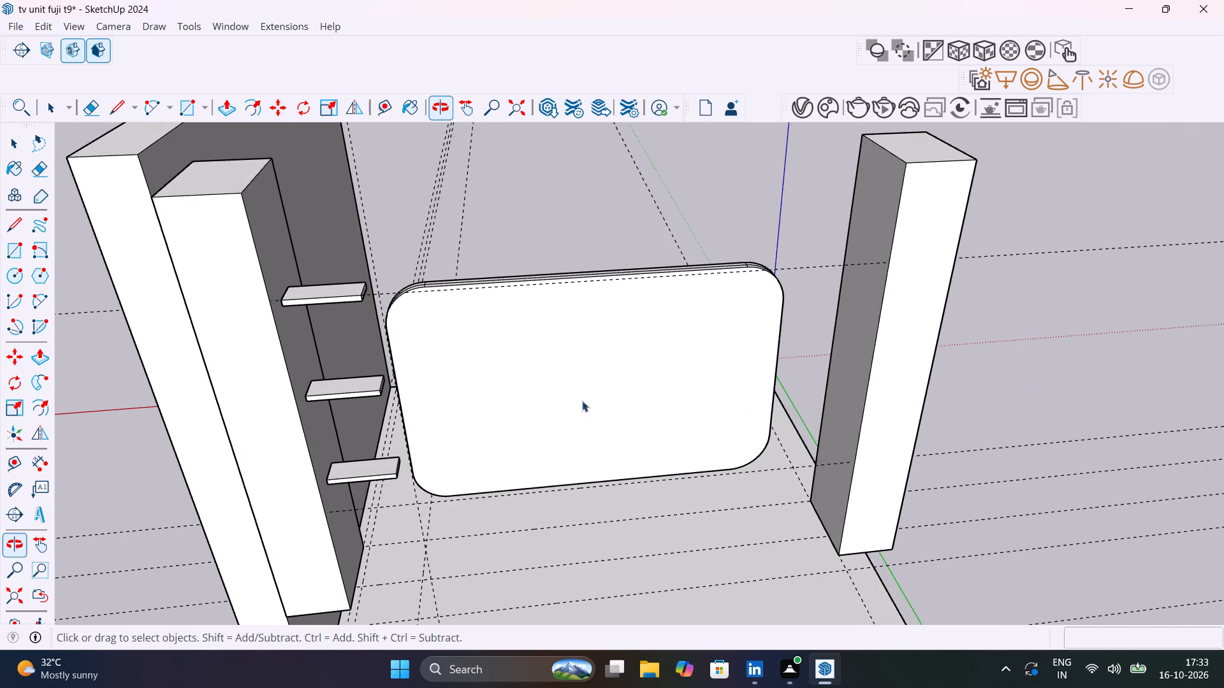
middle_click_drag(511, 406, 858, 270)
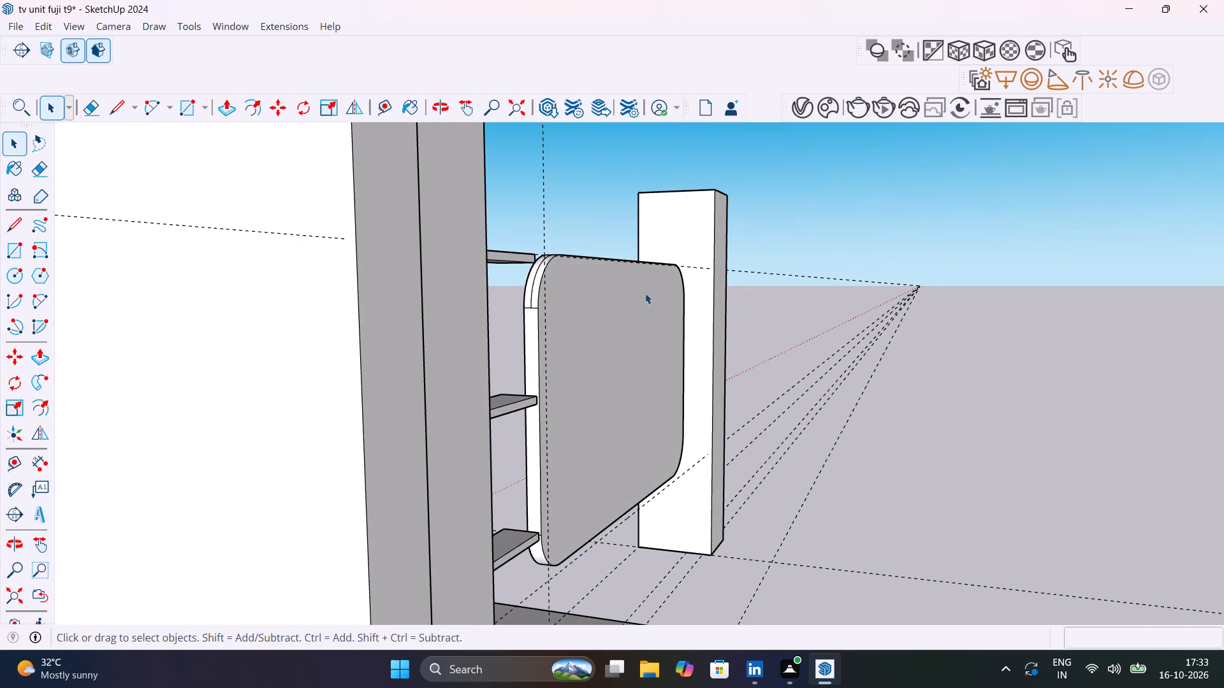
scroll(537, 325, "up", 5)
left_click(537, 327)
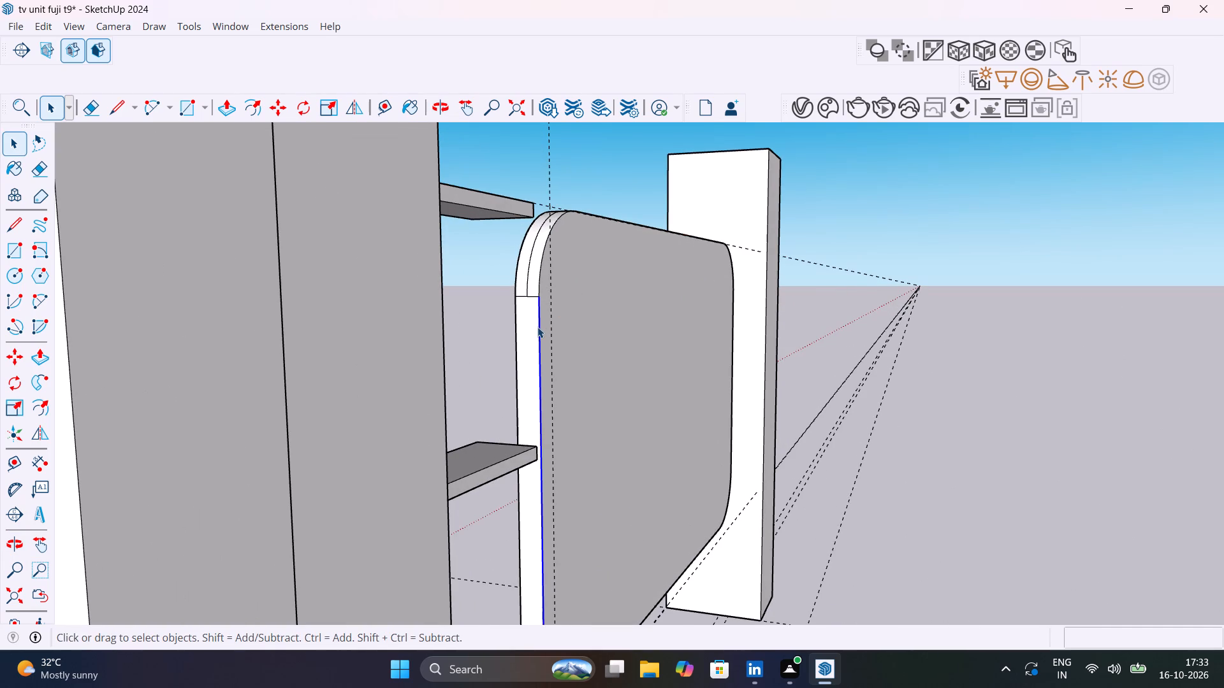
scroll(537, 327, "down", 13)
scroll(547, 438, "up", 13)
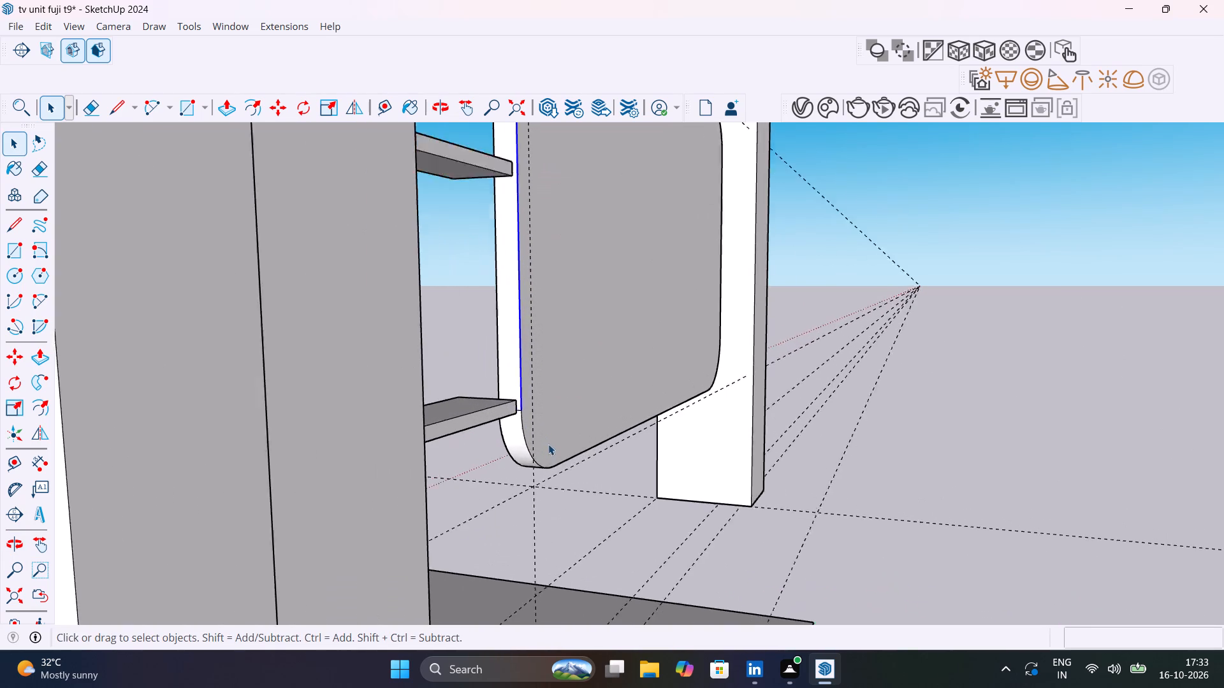
scroll(548, 444, "up", 2)
left_click(518, 459, "shift")
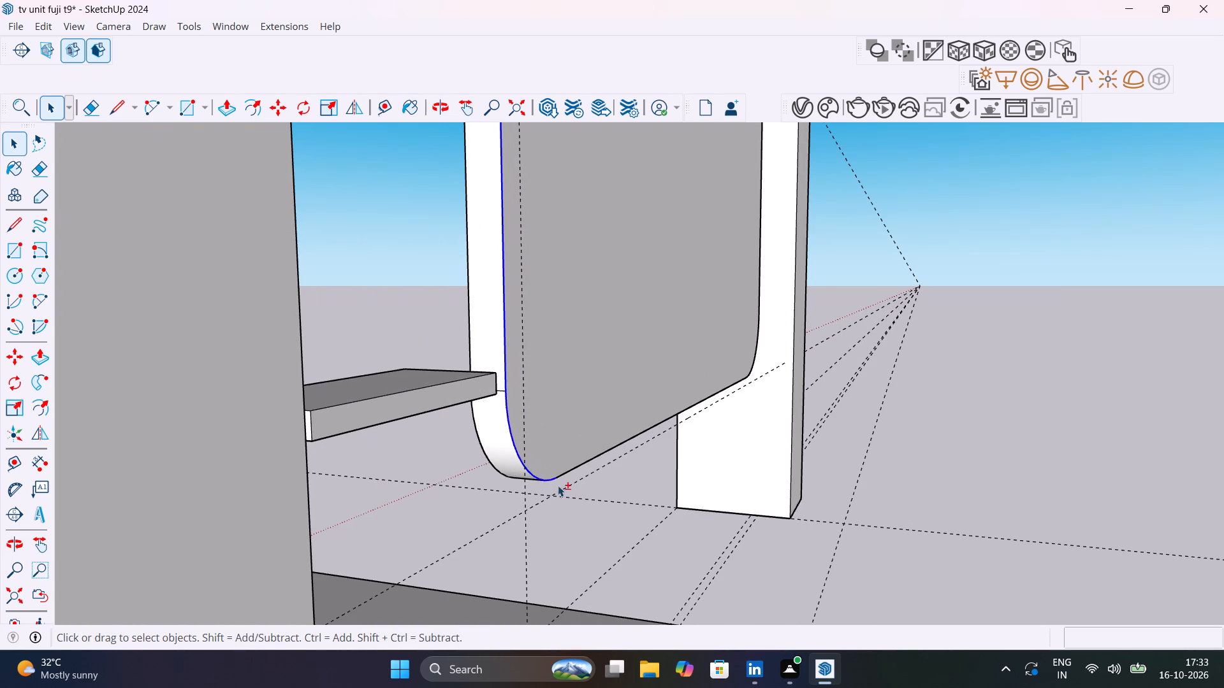
middle_click_drag(557, 478, 652, 634, "shift")
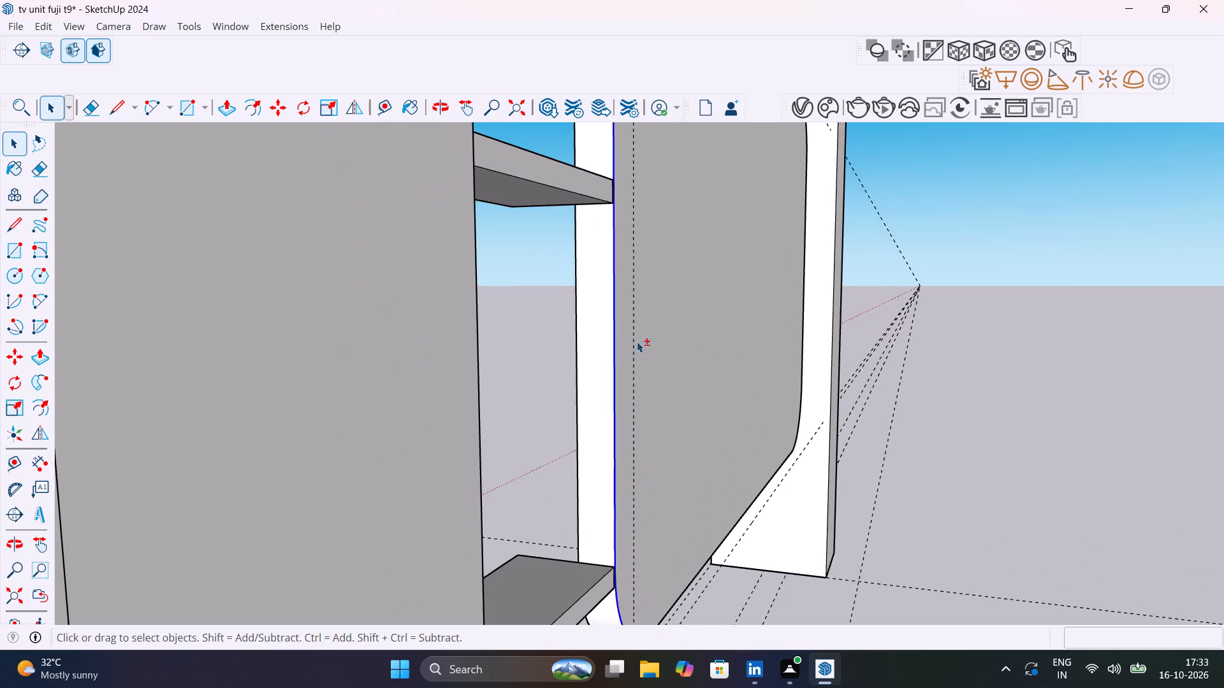
scroll(639, 345, "down", 1, "shift")
middle_click_drag(636, 355, 607, 634, "shift")
key("m")
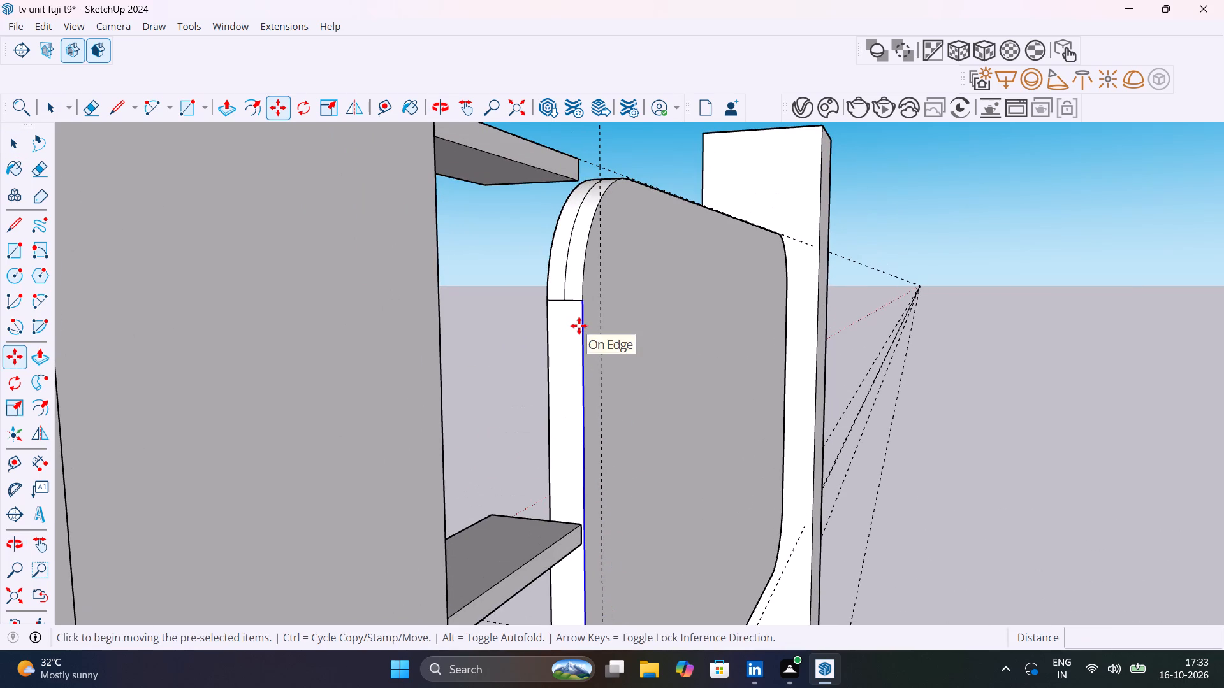
left_click(585, 298)
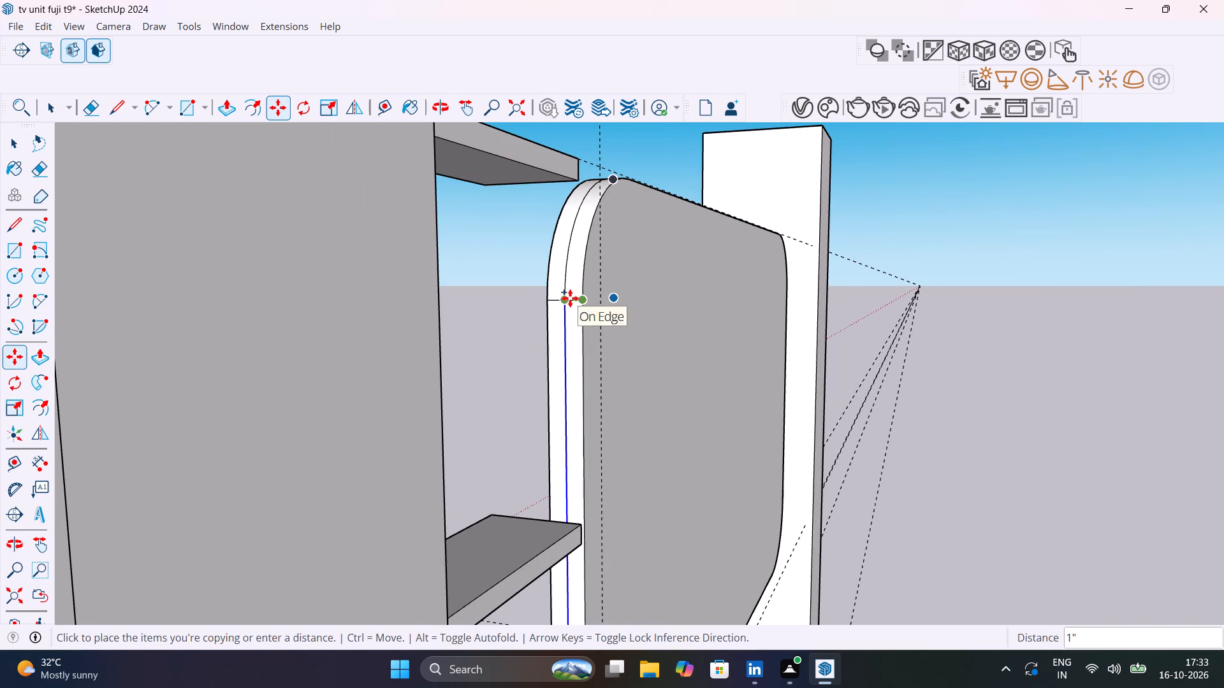
left_click(570, 298)
scroll(626, 348, "down", 12)
Copy the central panel's straight bottom edge 1" across to mid-thickness, joining the copied lower corner arcs.
middle_click_drag(652, 393, 640, 192)
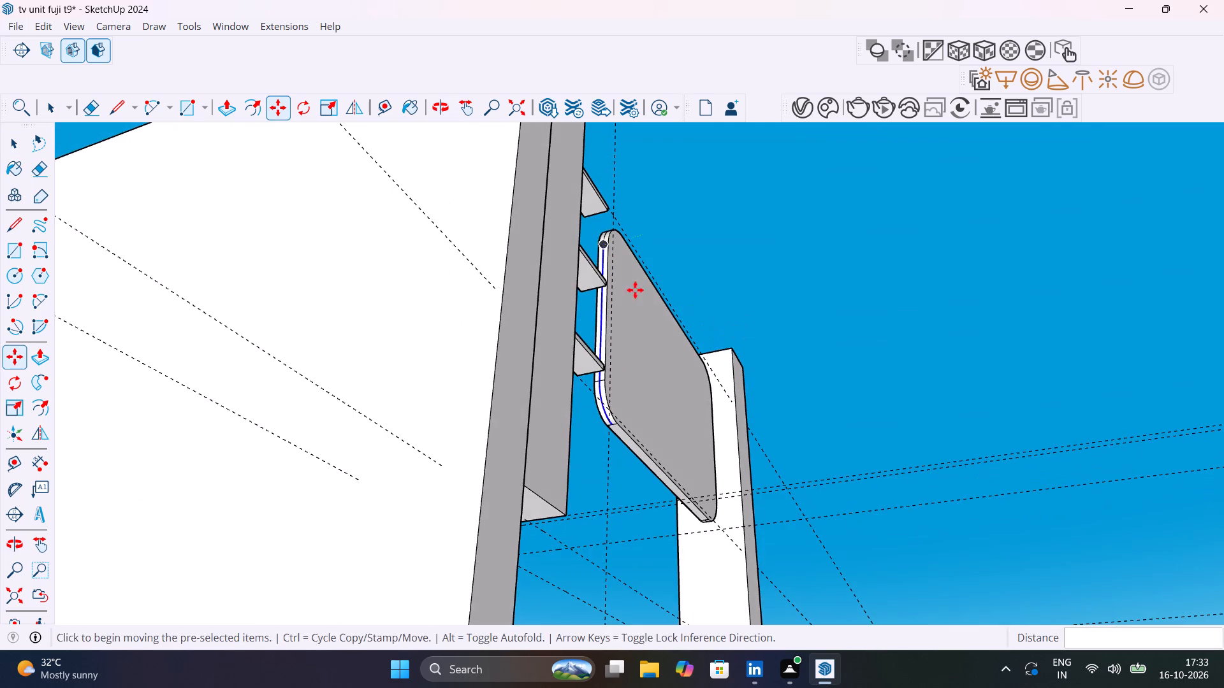
middle_click_drag(617, 417, 637, 324)
scroll(637, 324, "up", 1)
key("space")
scroll(623, 385, "up", 9)
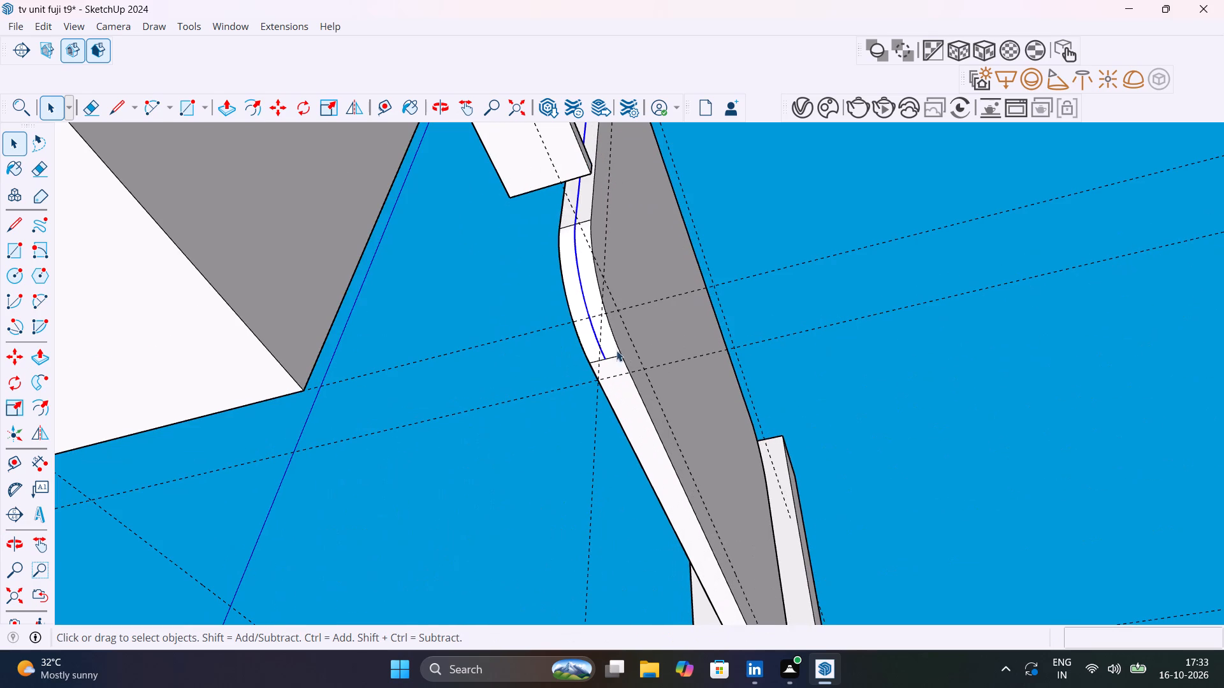
left_click(628, 364)
key("m")
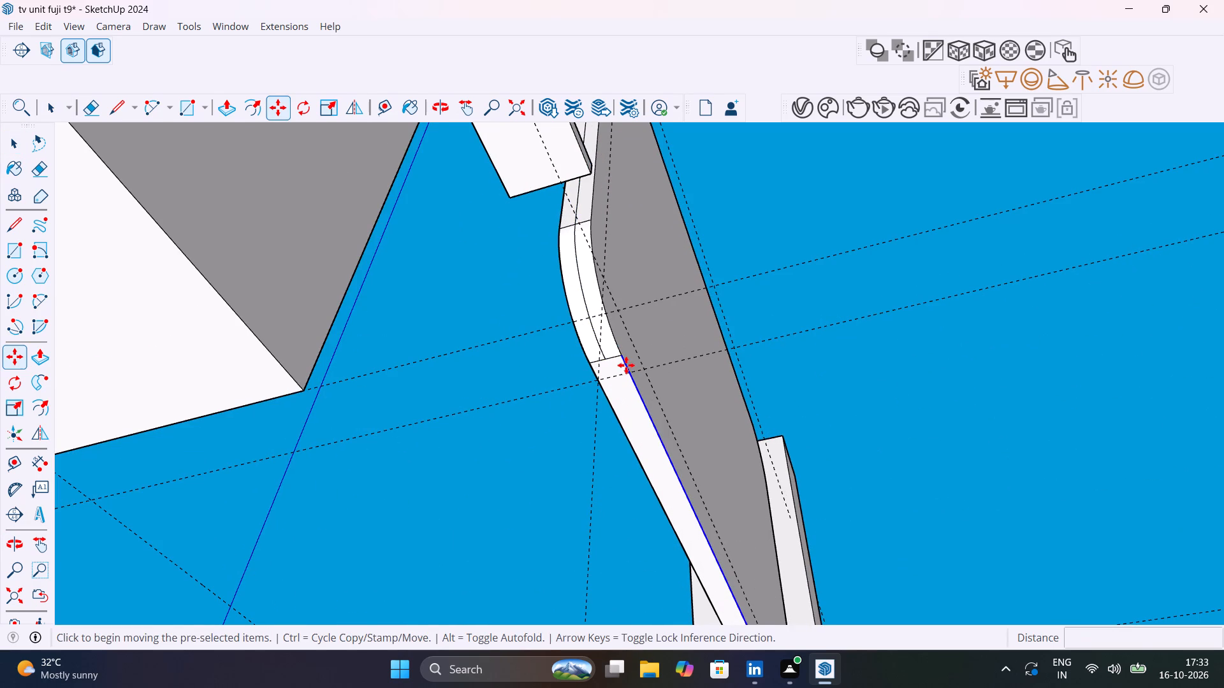
left_click(620, 354)
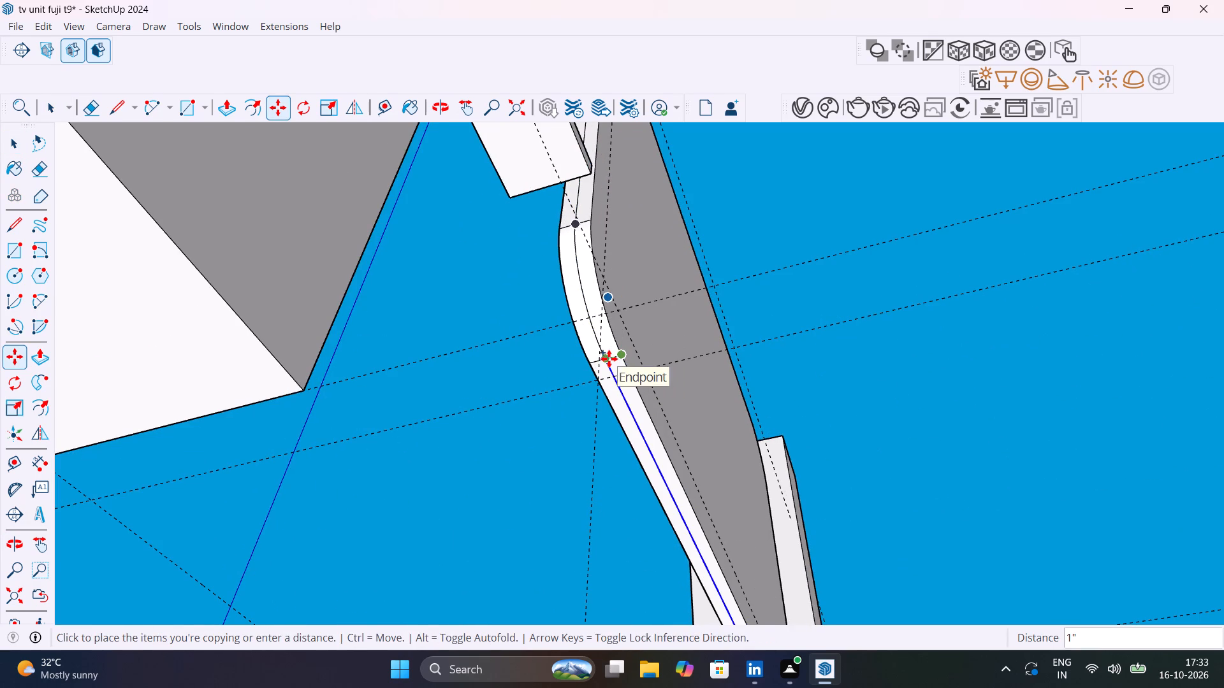
left_click(609, 359)
key("space")
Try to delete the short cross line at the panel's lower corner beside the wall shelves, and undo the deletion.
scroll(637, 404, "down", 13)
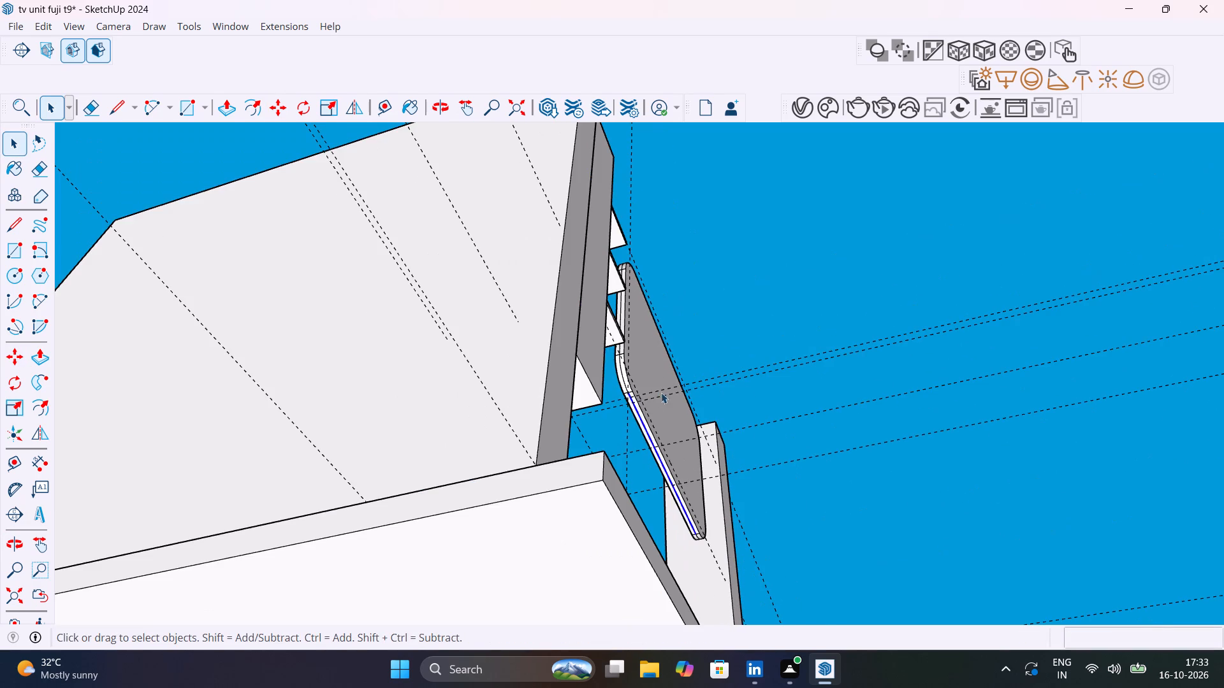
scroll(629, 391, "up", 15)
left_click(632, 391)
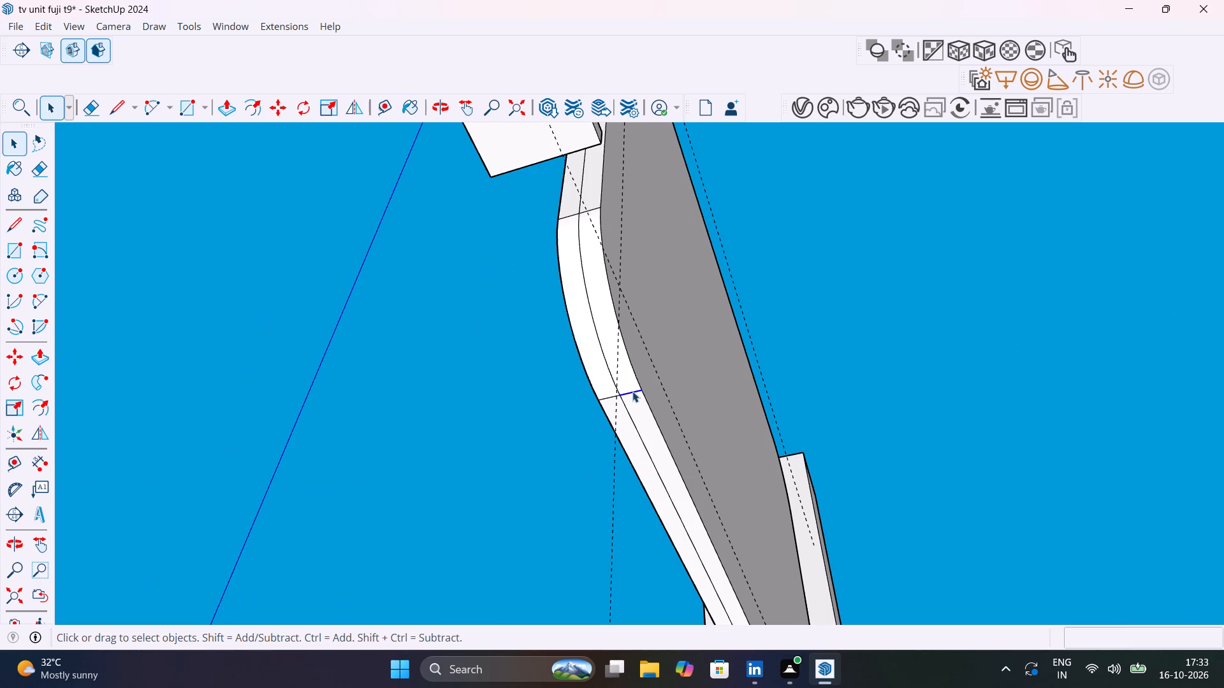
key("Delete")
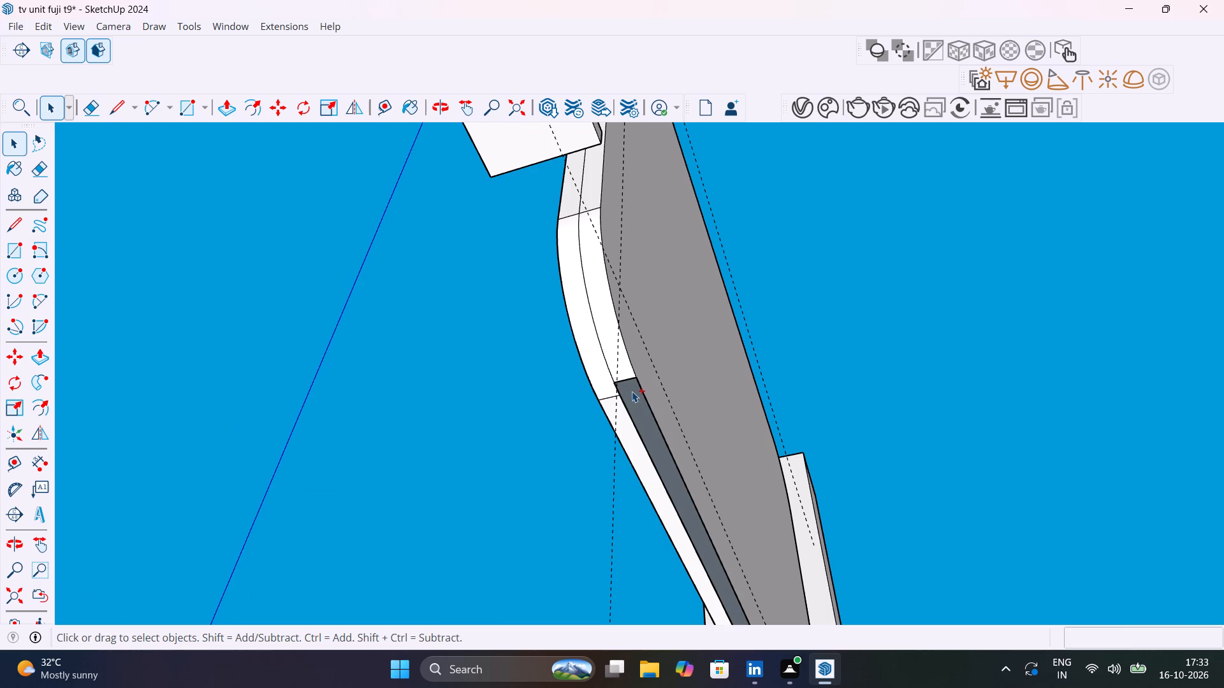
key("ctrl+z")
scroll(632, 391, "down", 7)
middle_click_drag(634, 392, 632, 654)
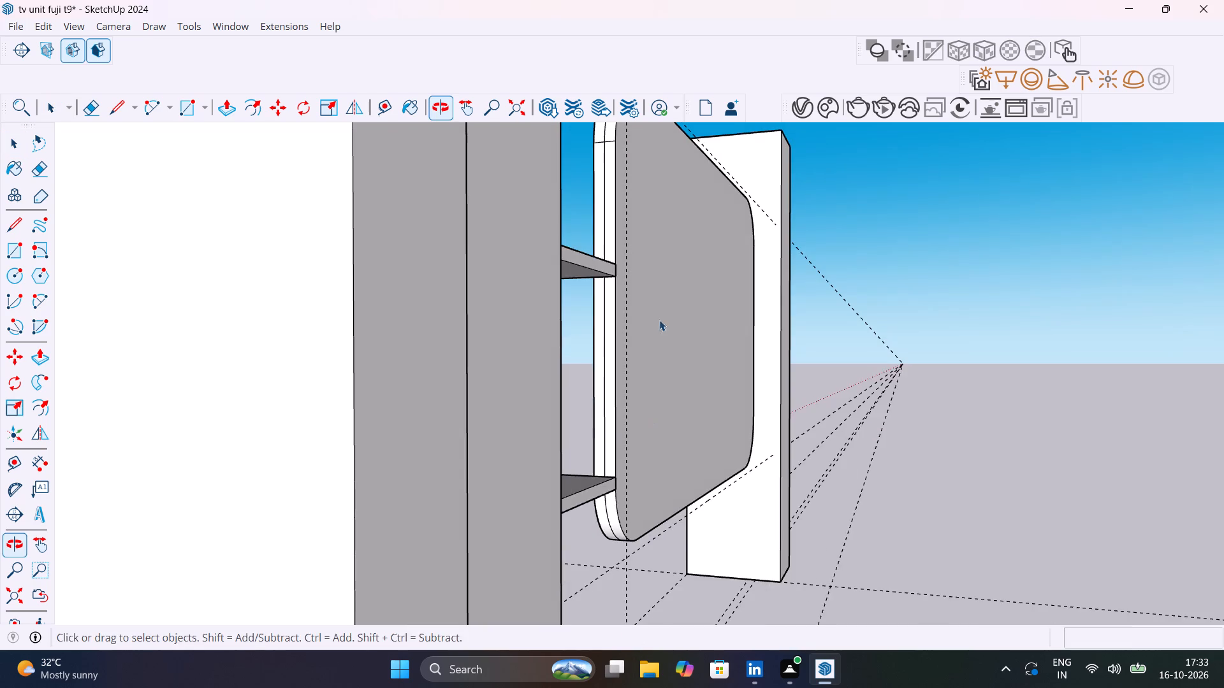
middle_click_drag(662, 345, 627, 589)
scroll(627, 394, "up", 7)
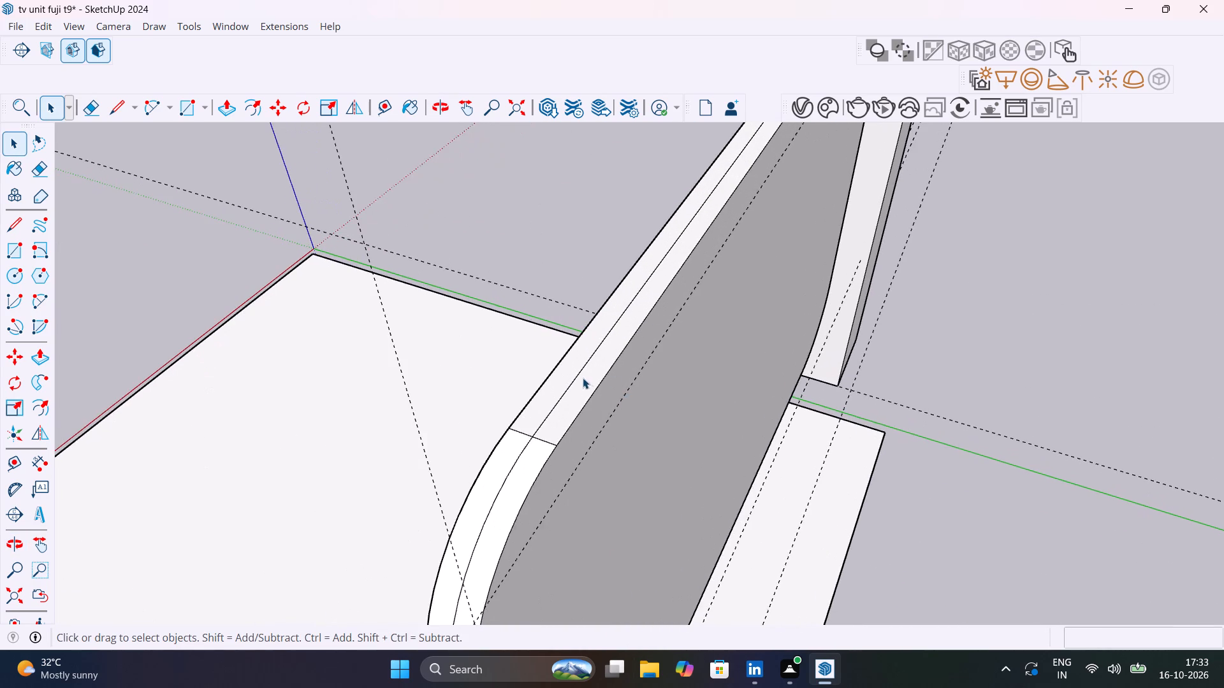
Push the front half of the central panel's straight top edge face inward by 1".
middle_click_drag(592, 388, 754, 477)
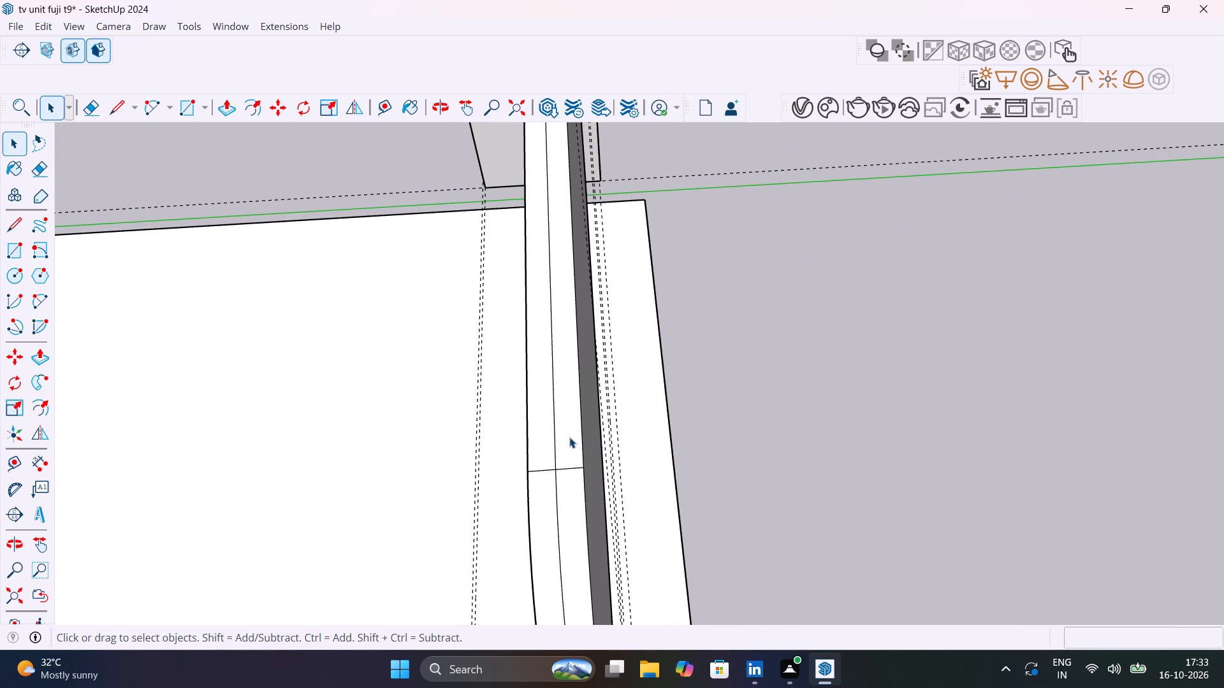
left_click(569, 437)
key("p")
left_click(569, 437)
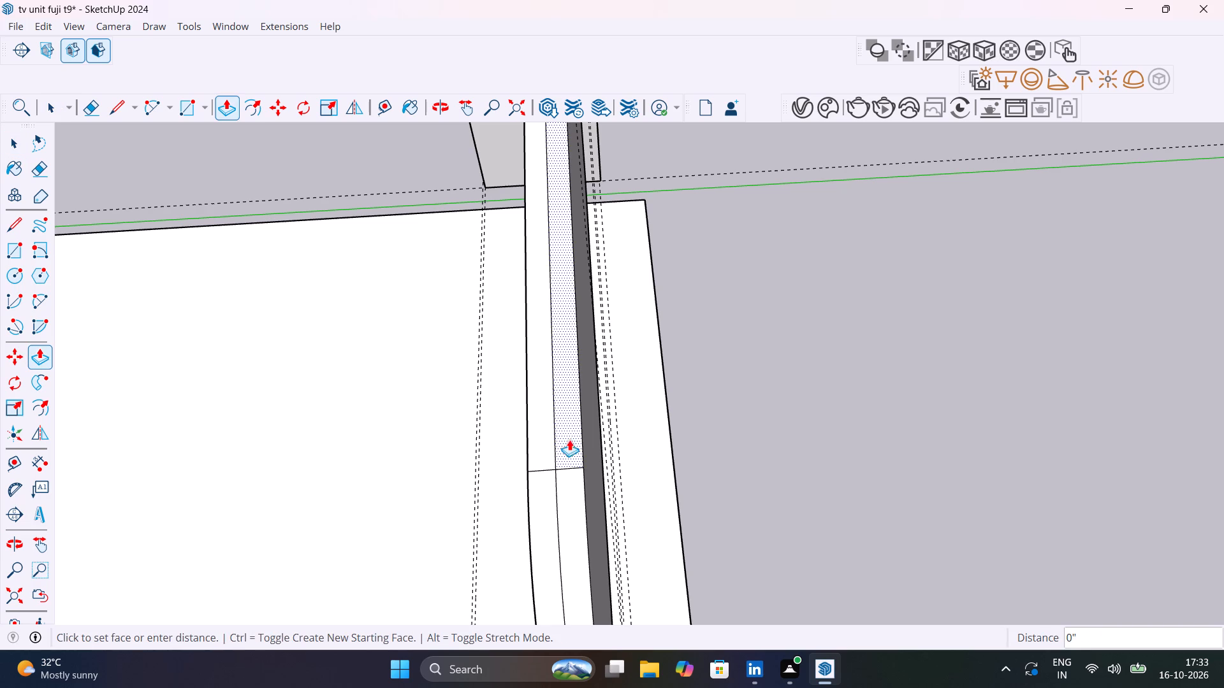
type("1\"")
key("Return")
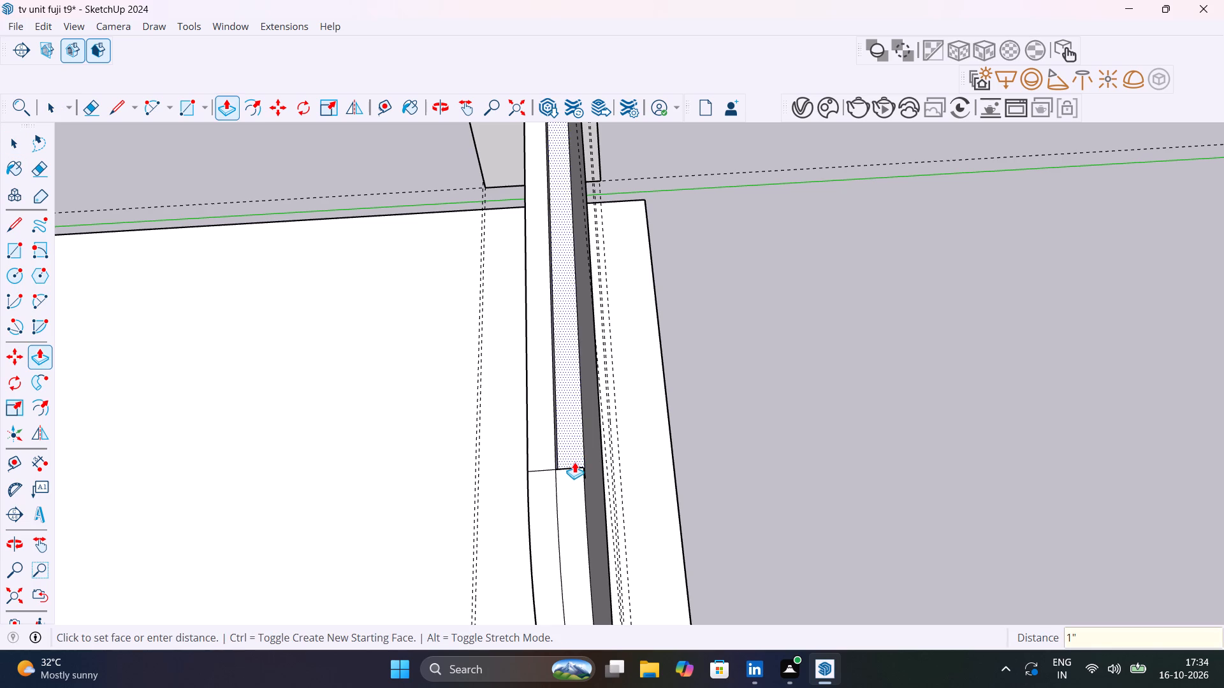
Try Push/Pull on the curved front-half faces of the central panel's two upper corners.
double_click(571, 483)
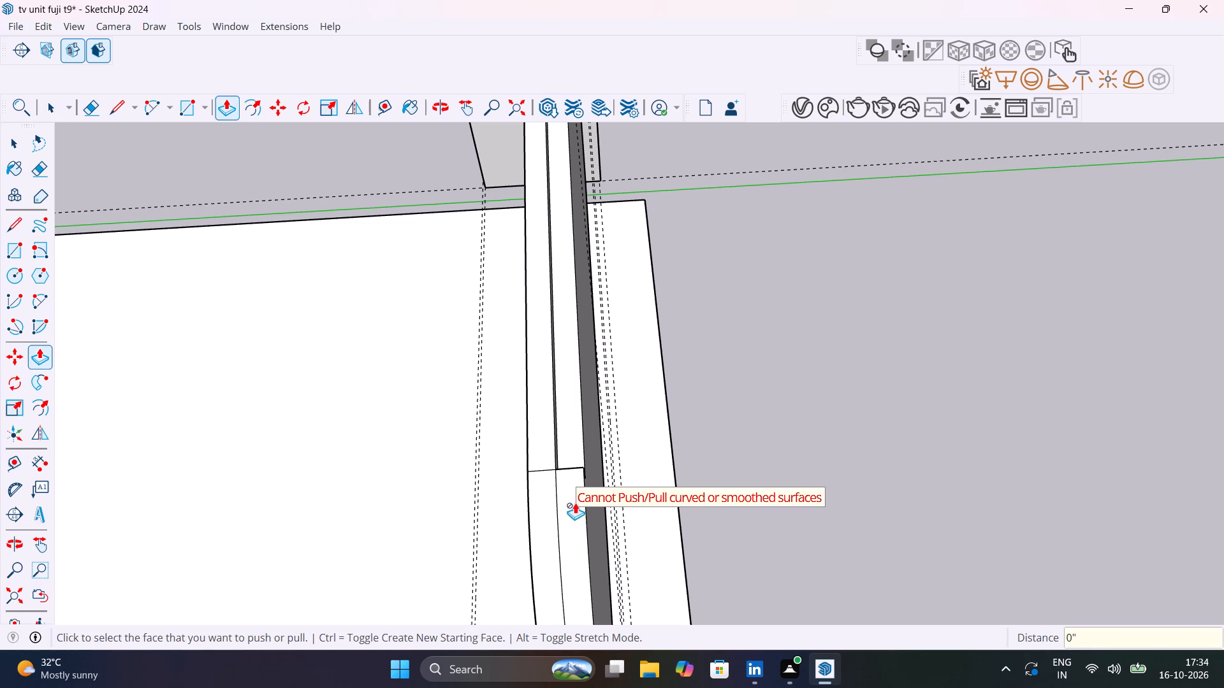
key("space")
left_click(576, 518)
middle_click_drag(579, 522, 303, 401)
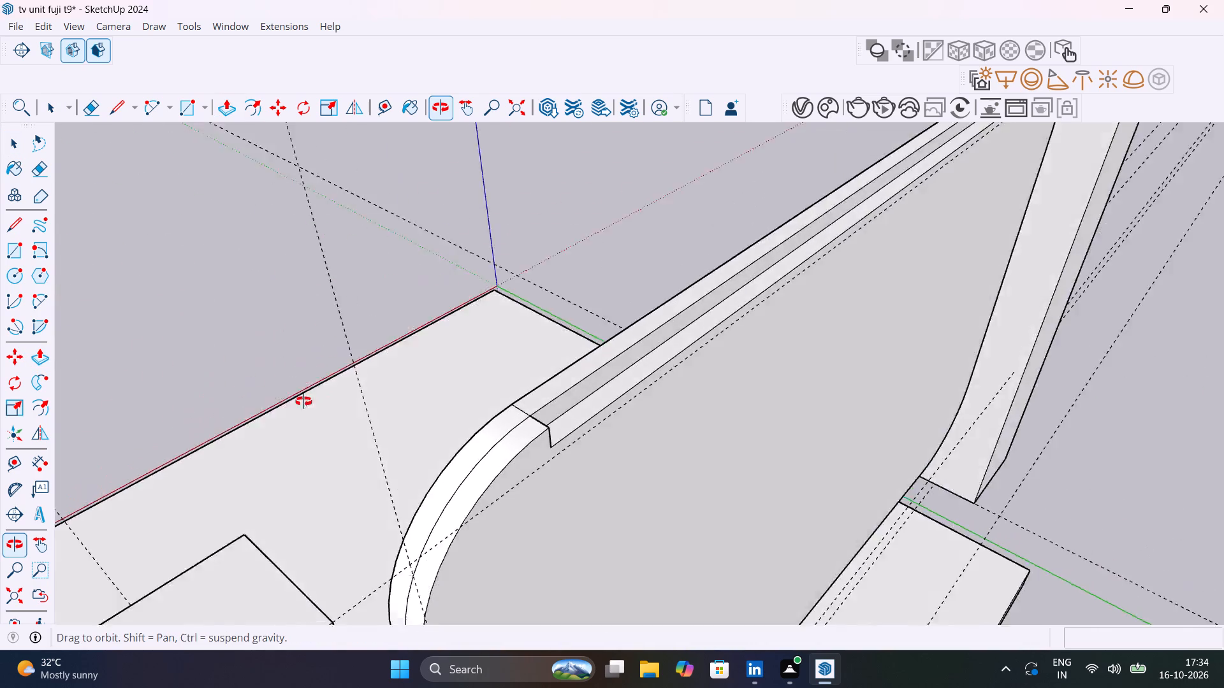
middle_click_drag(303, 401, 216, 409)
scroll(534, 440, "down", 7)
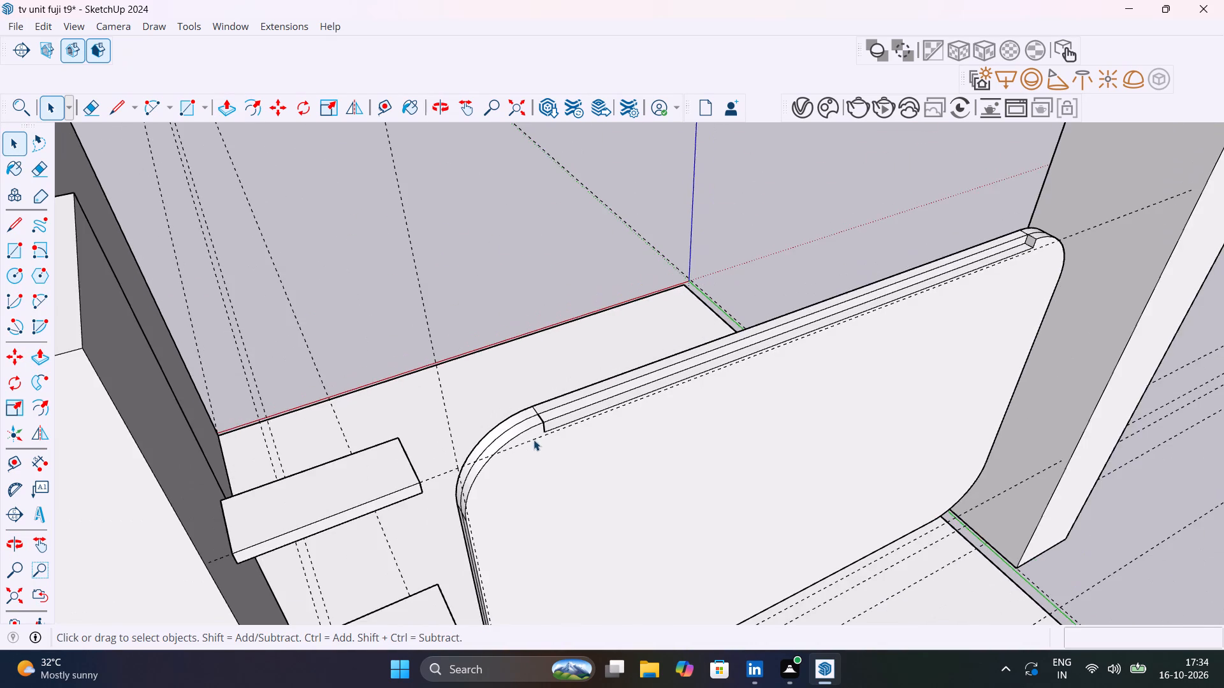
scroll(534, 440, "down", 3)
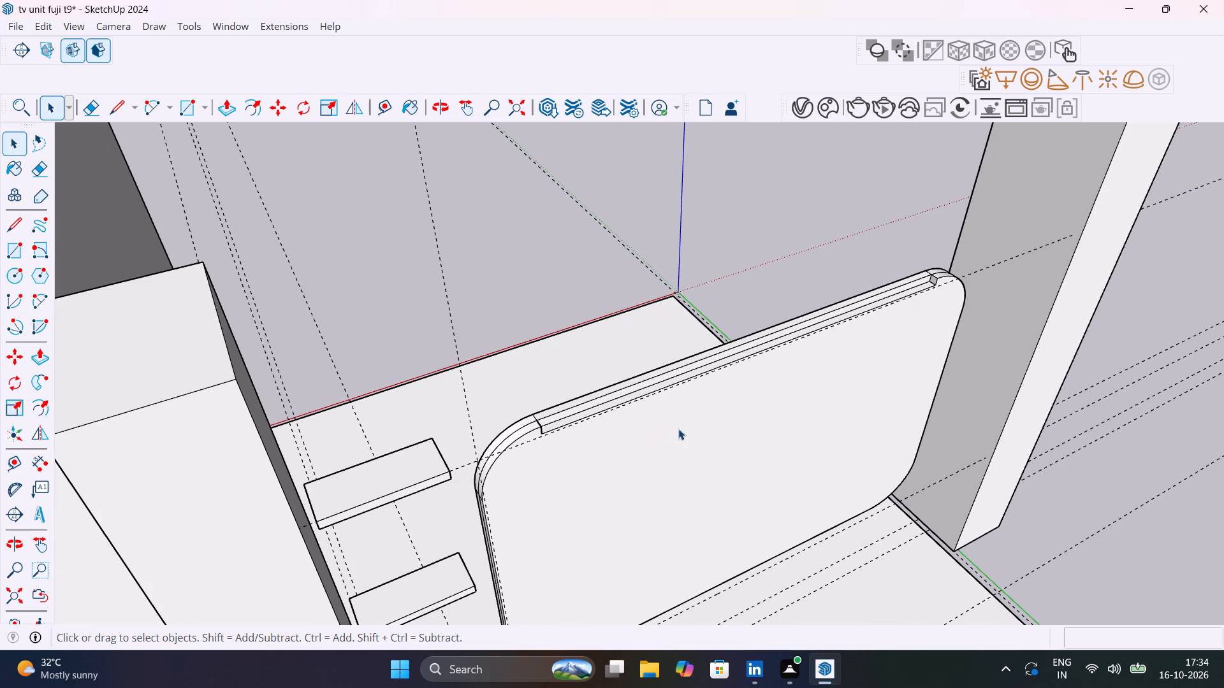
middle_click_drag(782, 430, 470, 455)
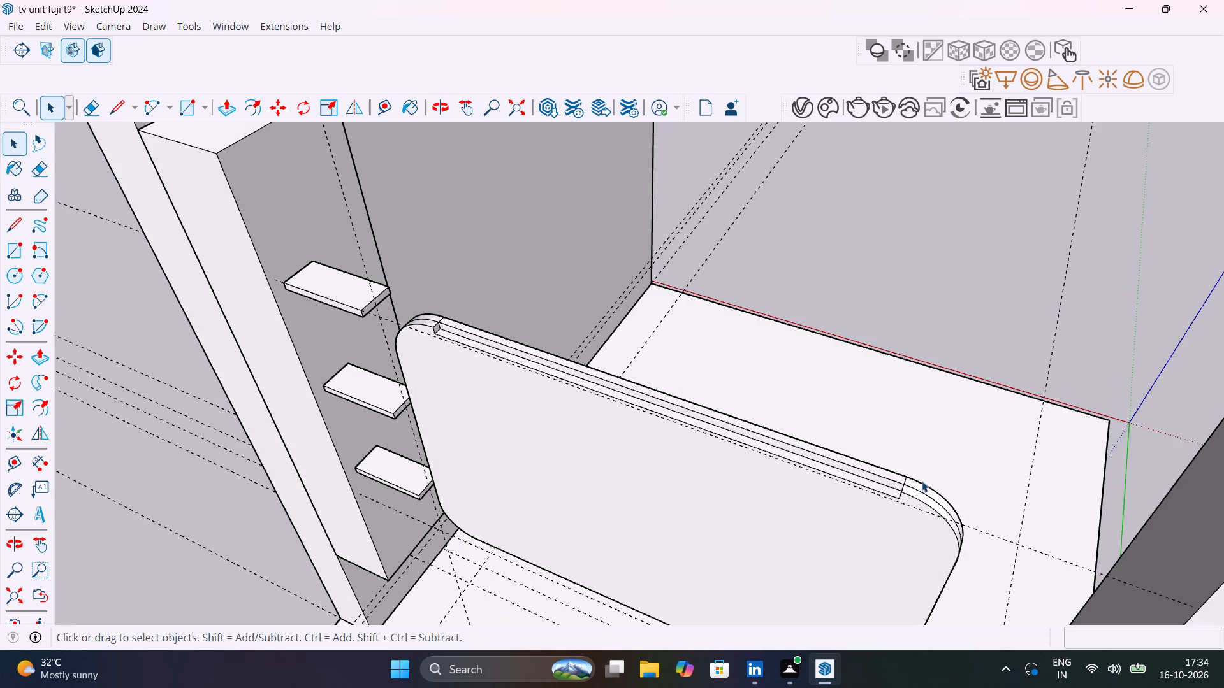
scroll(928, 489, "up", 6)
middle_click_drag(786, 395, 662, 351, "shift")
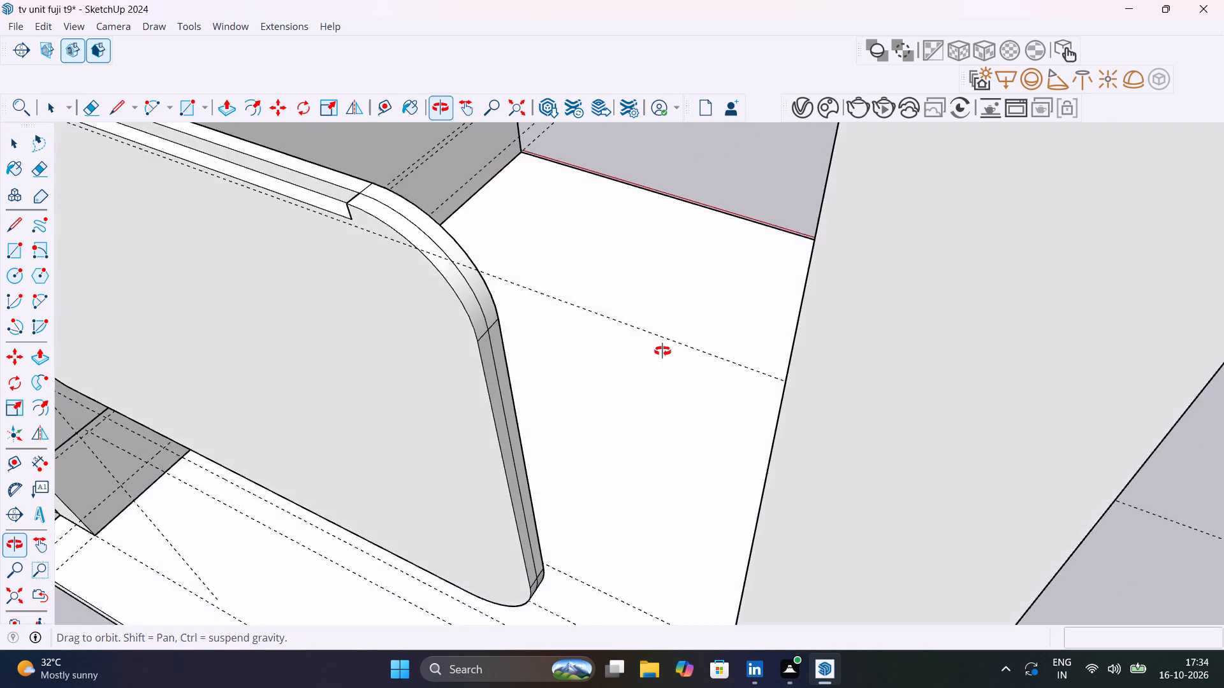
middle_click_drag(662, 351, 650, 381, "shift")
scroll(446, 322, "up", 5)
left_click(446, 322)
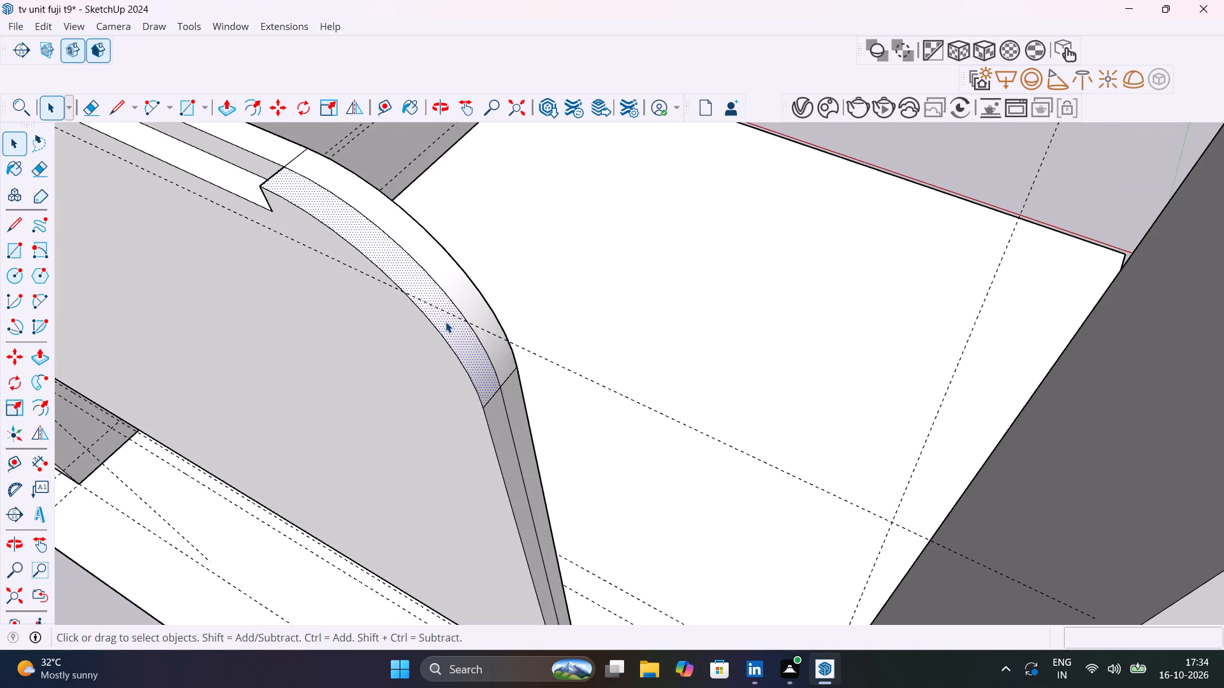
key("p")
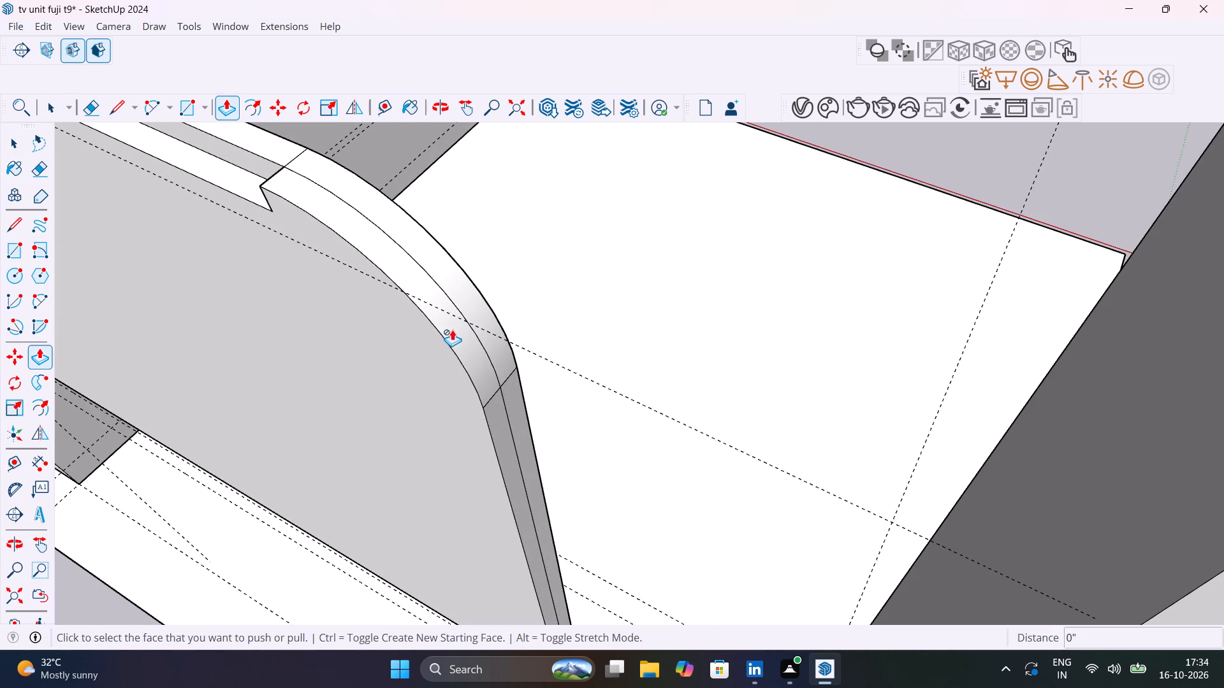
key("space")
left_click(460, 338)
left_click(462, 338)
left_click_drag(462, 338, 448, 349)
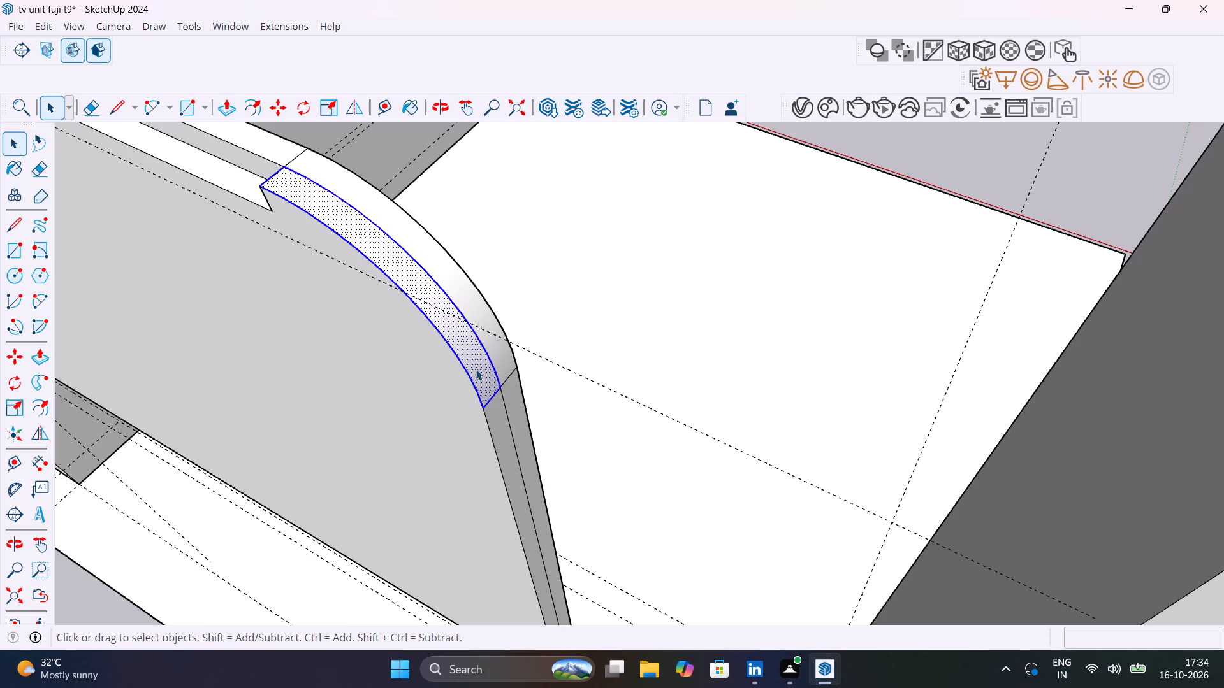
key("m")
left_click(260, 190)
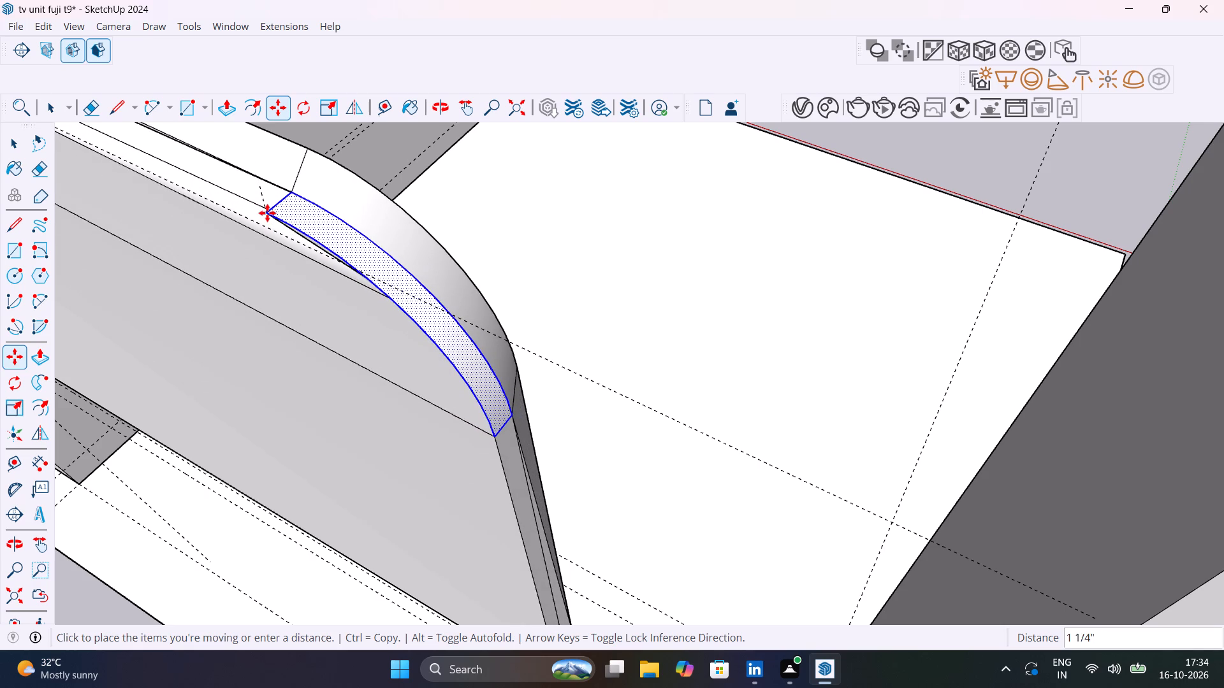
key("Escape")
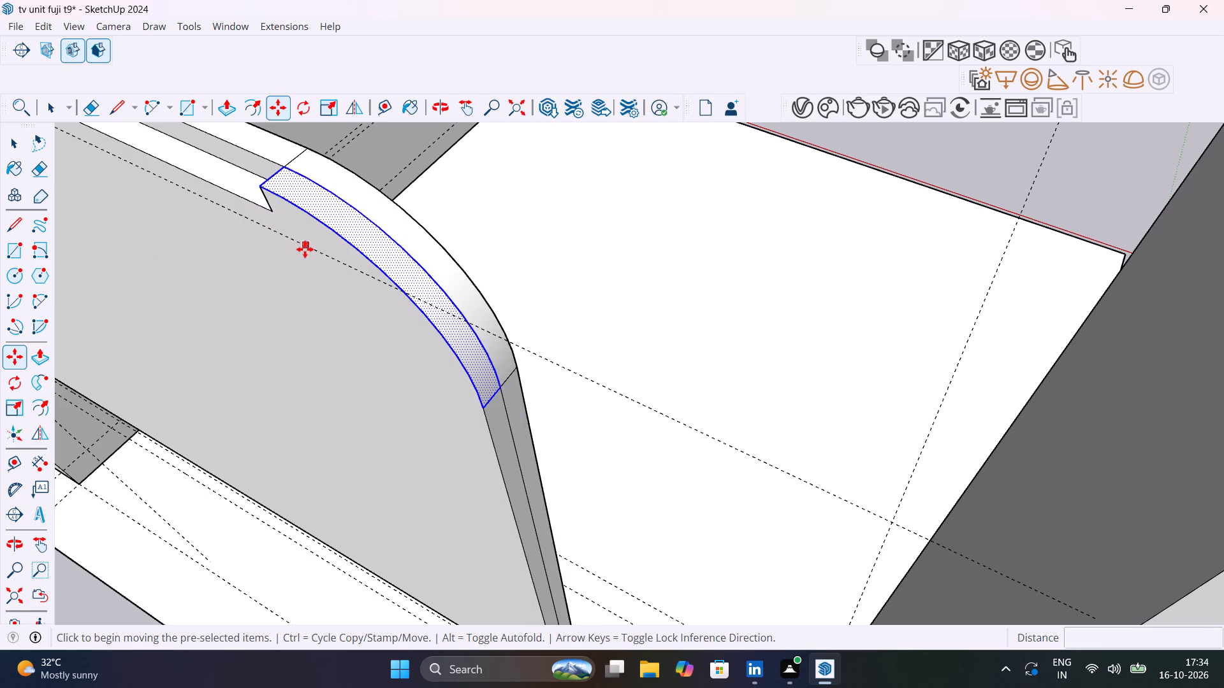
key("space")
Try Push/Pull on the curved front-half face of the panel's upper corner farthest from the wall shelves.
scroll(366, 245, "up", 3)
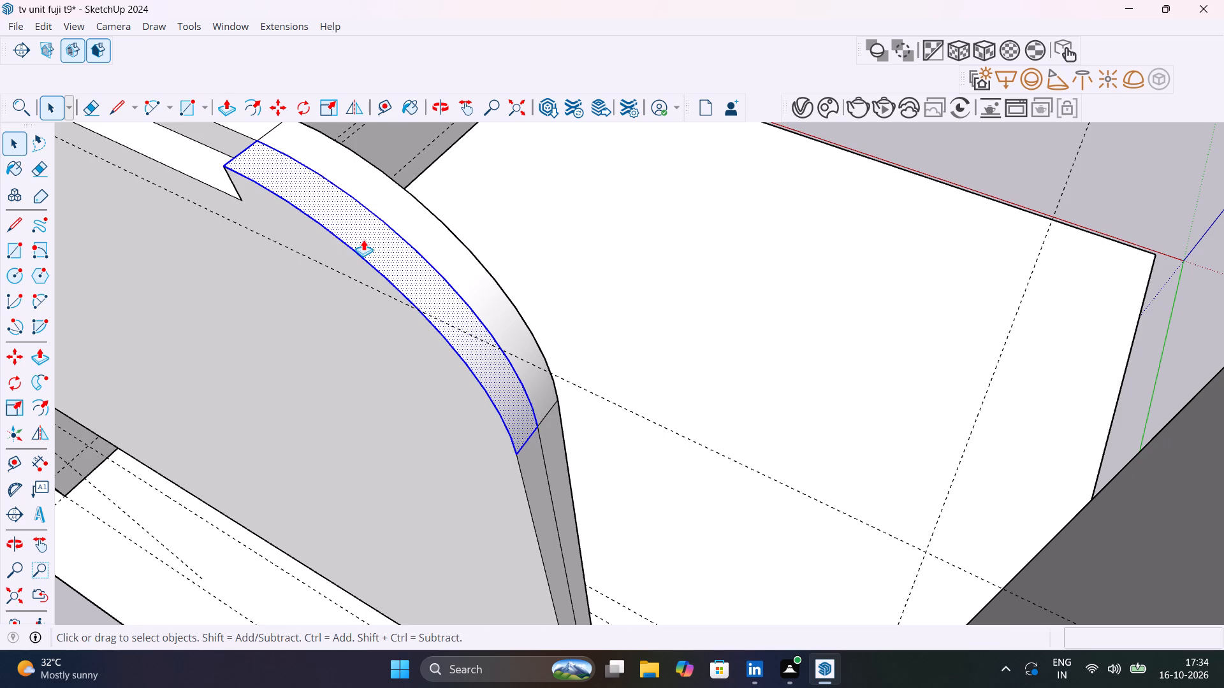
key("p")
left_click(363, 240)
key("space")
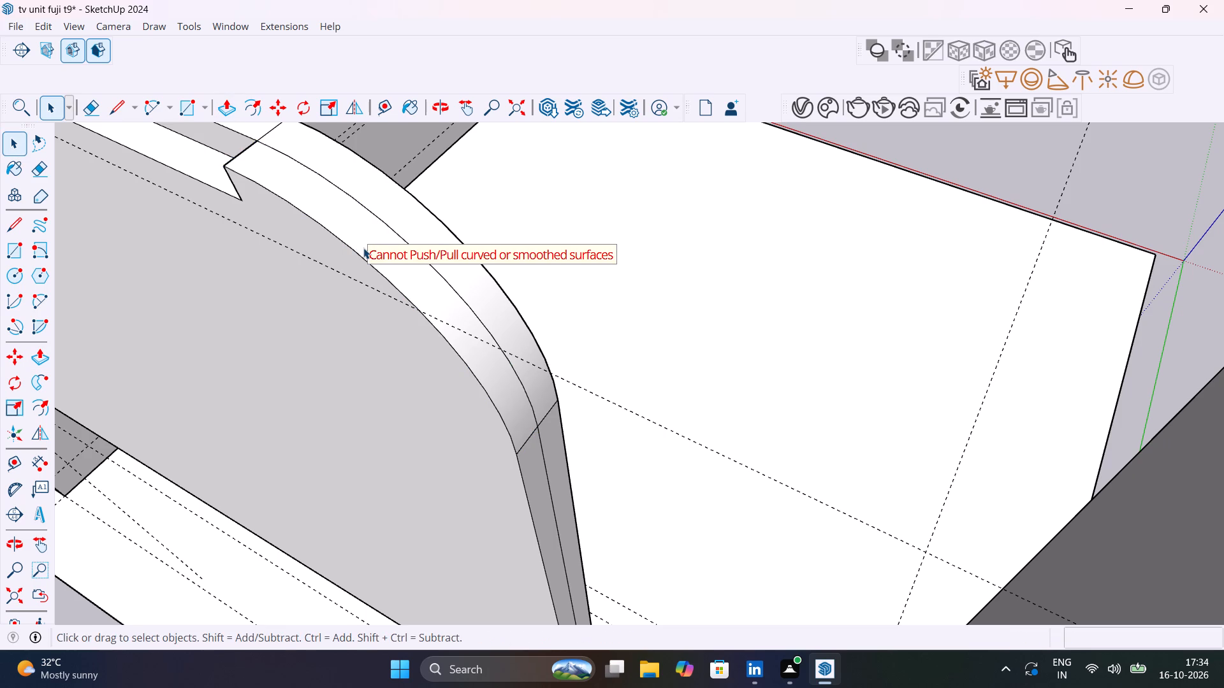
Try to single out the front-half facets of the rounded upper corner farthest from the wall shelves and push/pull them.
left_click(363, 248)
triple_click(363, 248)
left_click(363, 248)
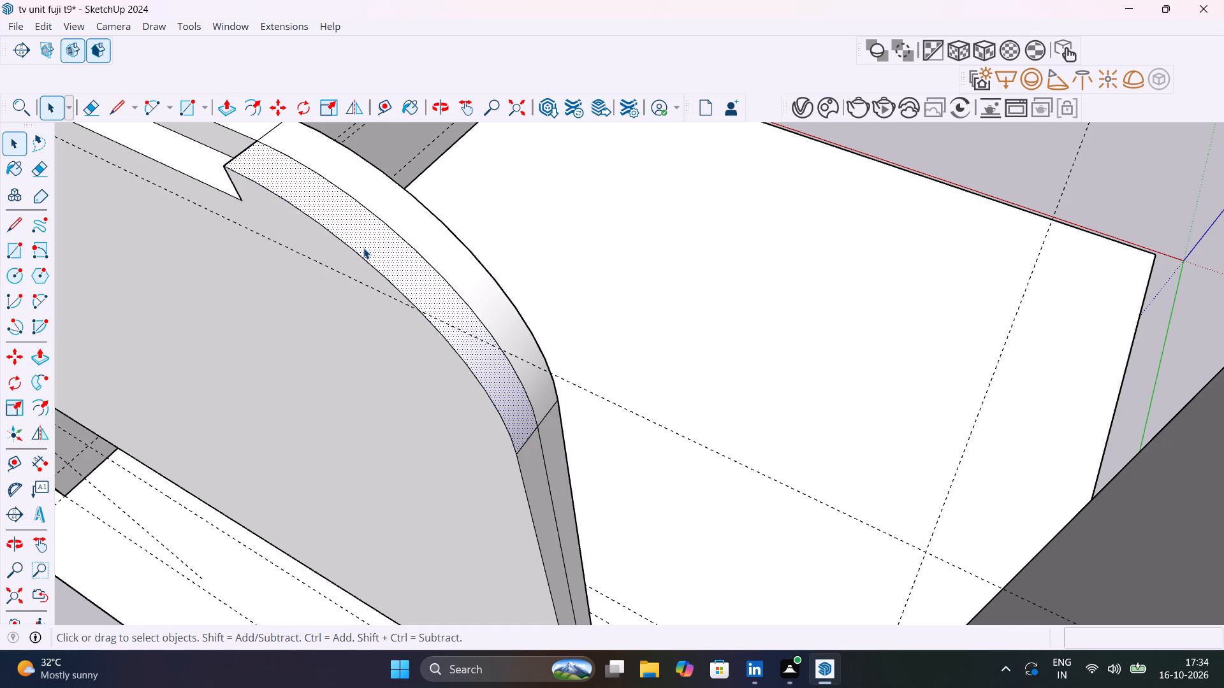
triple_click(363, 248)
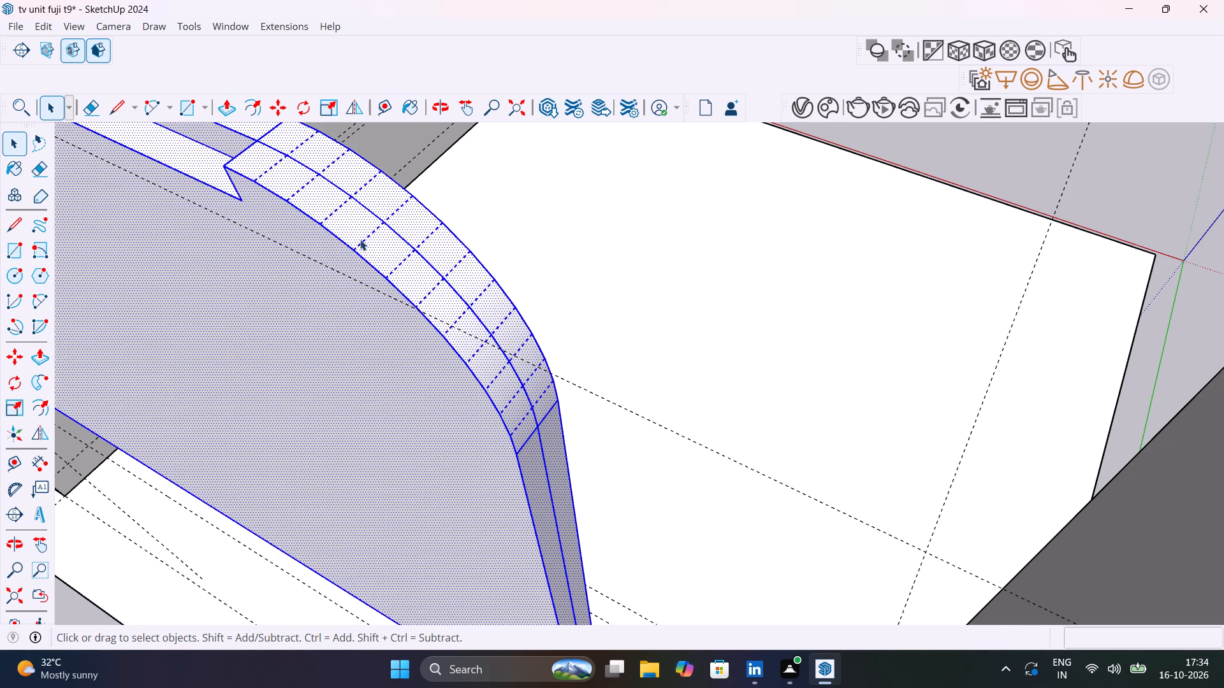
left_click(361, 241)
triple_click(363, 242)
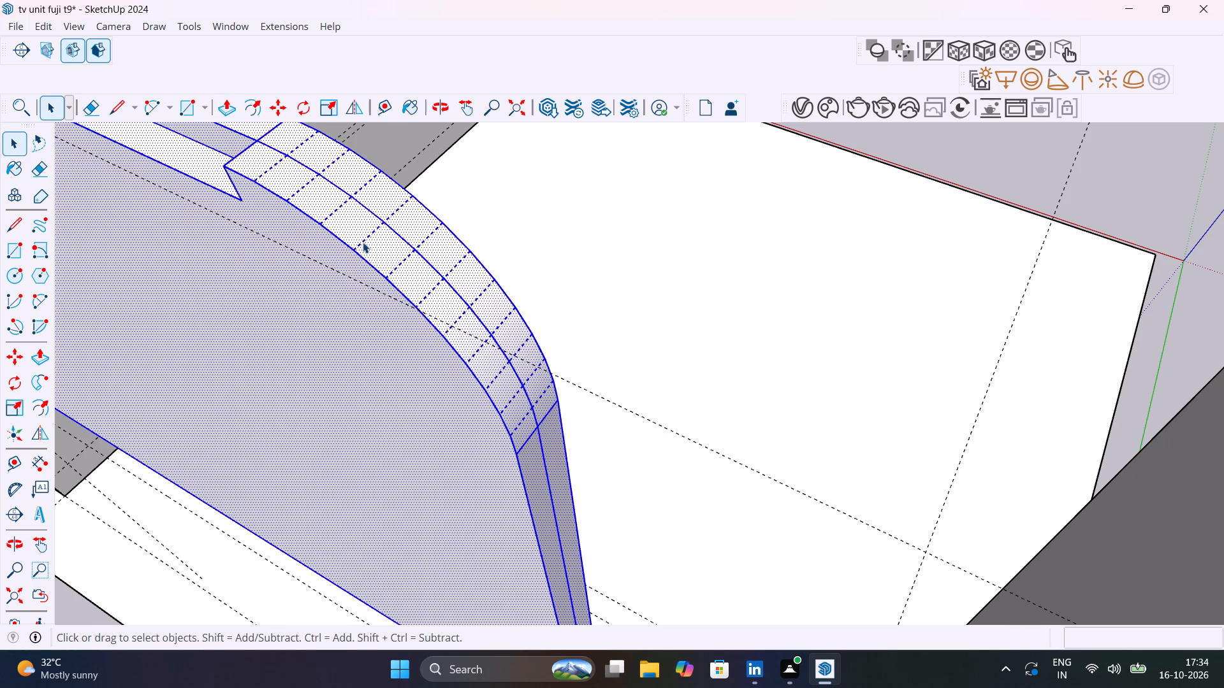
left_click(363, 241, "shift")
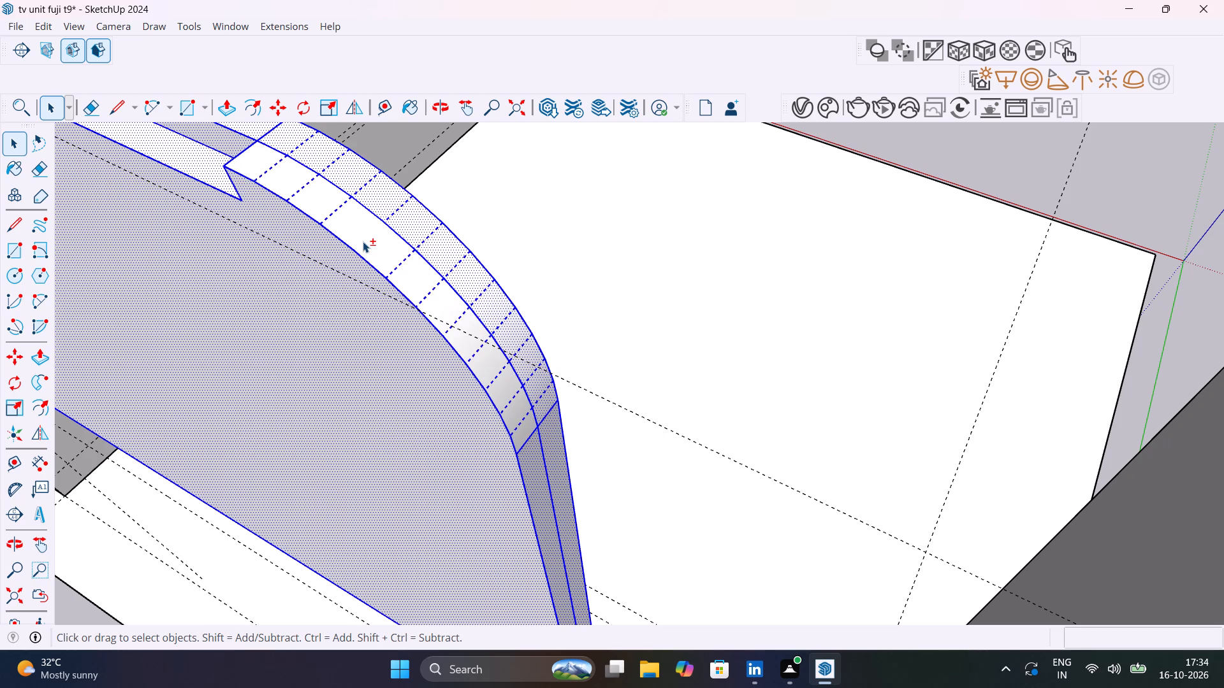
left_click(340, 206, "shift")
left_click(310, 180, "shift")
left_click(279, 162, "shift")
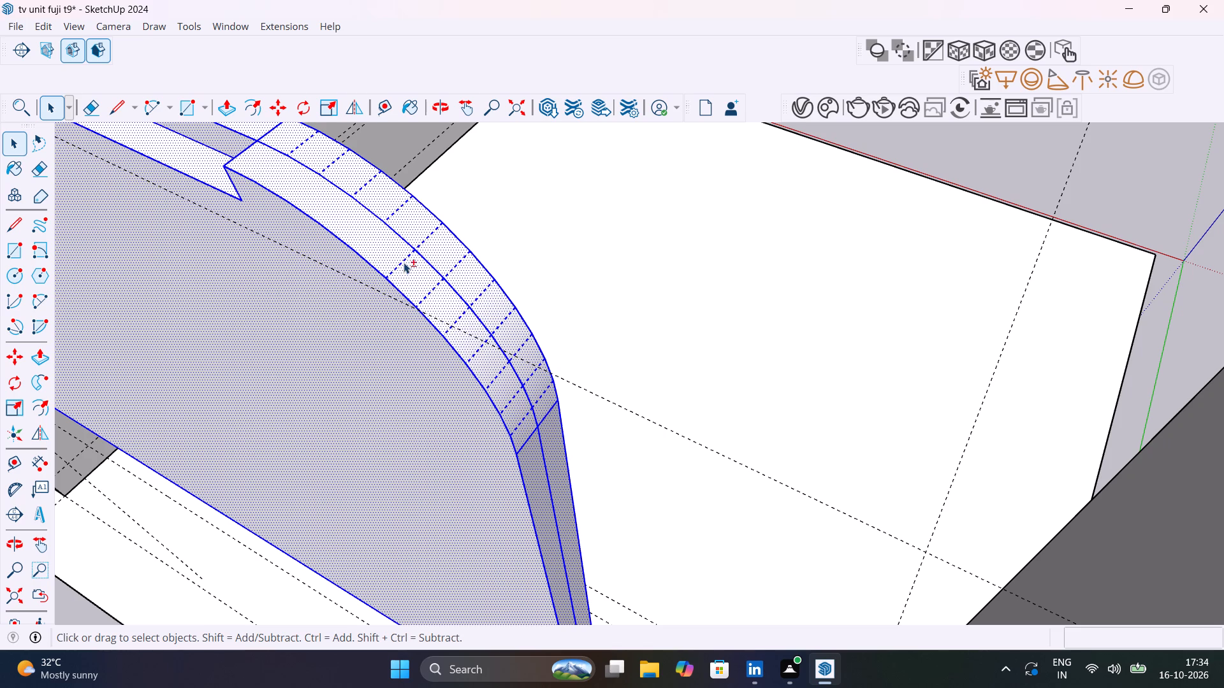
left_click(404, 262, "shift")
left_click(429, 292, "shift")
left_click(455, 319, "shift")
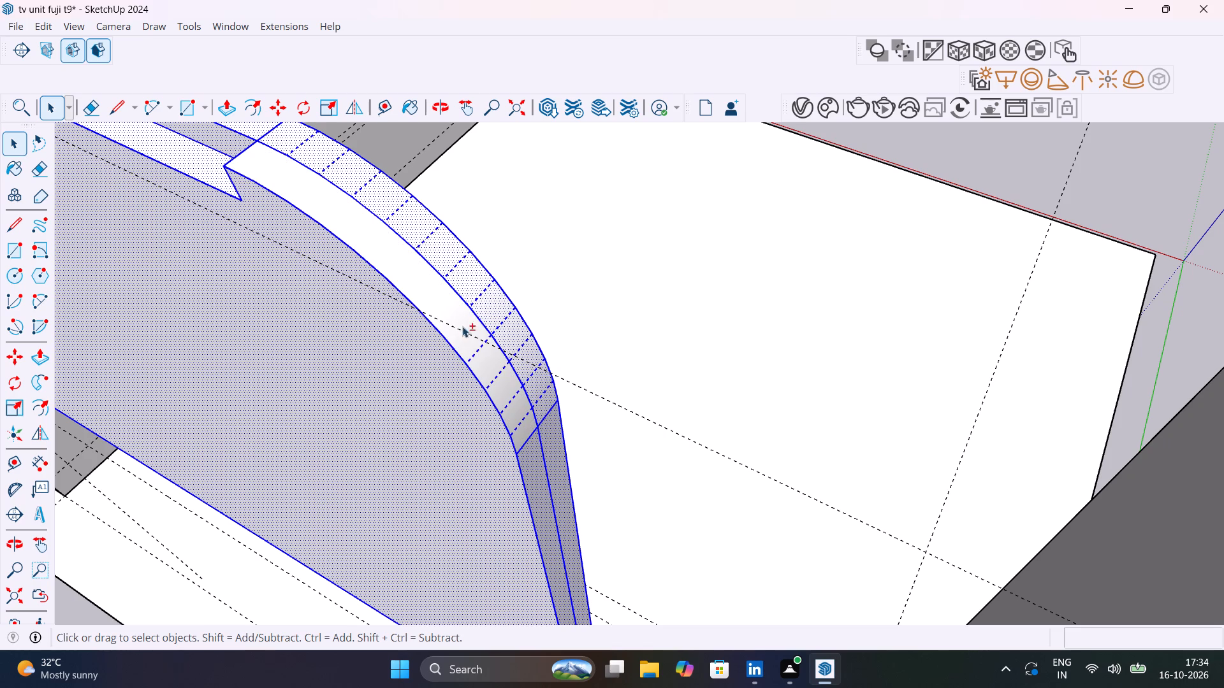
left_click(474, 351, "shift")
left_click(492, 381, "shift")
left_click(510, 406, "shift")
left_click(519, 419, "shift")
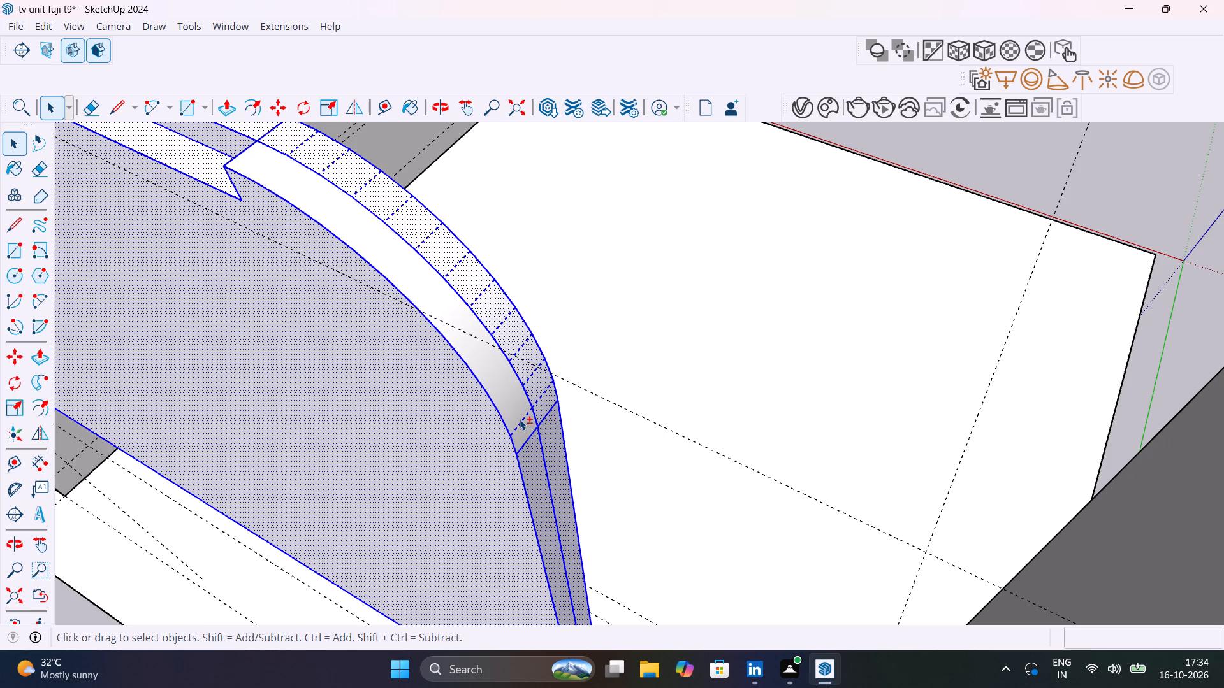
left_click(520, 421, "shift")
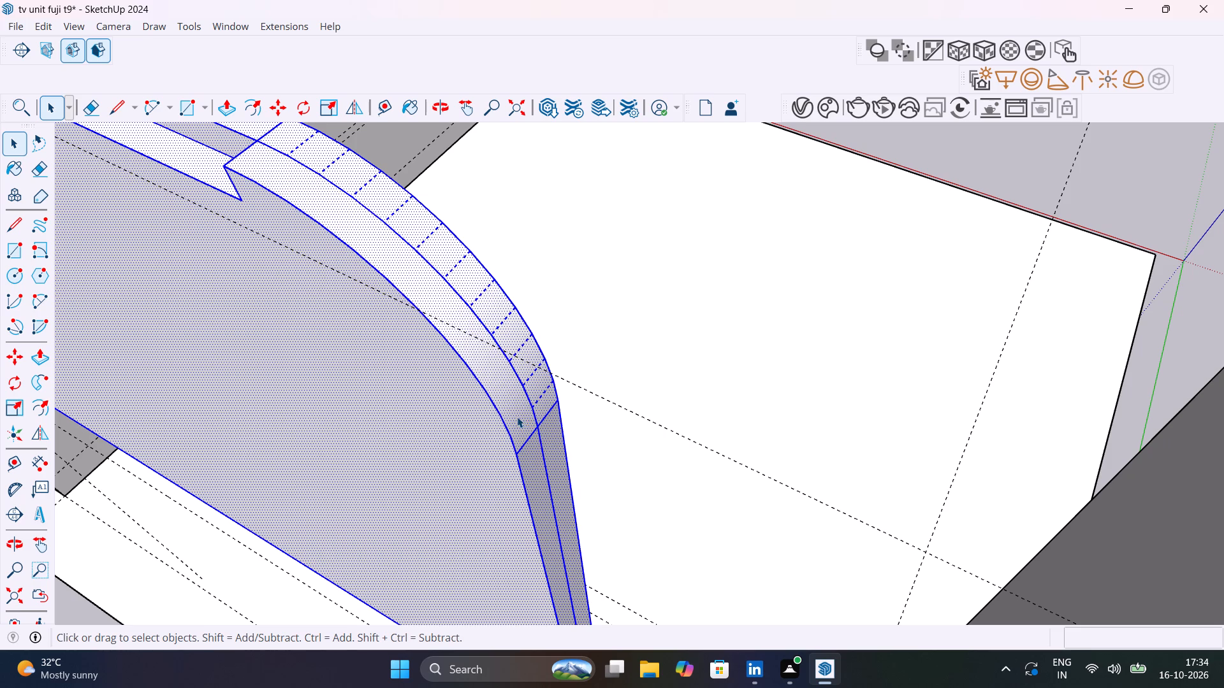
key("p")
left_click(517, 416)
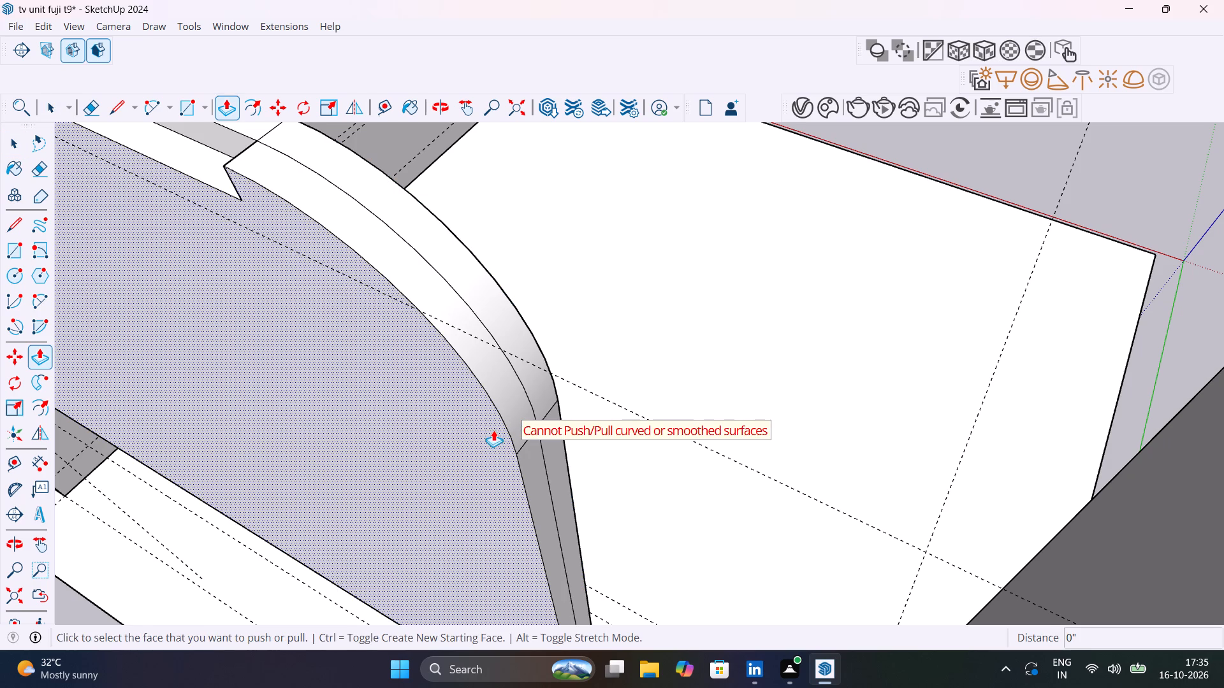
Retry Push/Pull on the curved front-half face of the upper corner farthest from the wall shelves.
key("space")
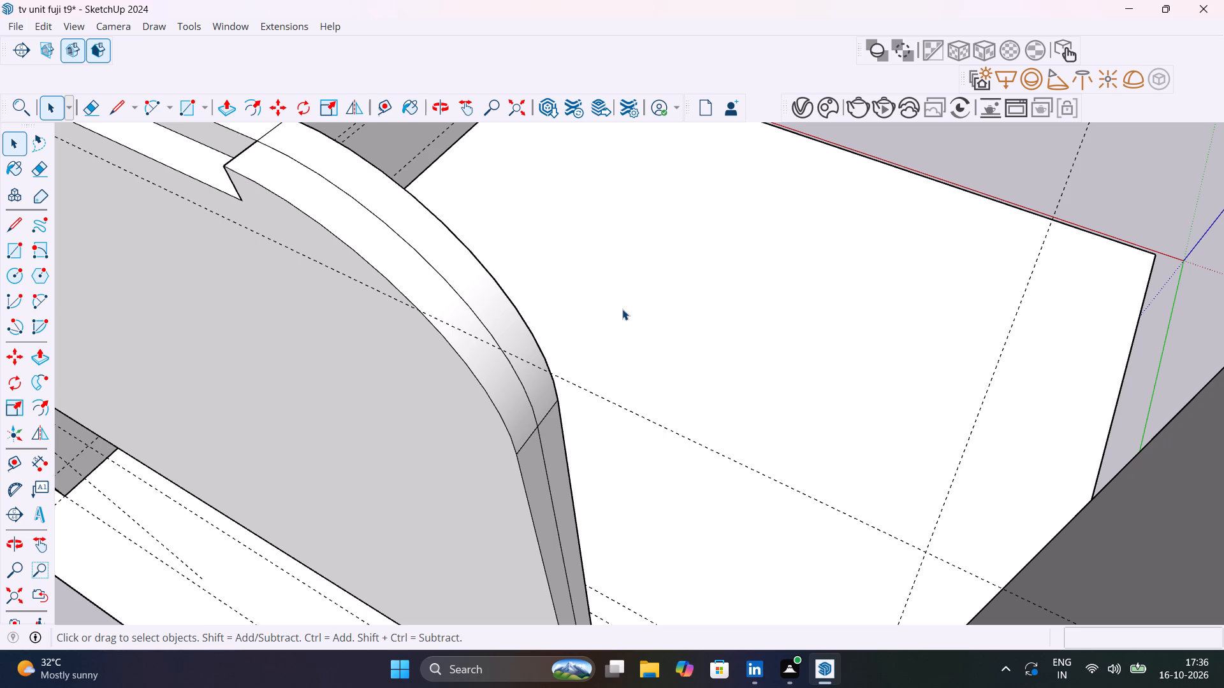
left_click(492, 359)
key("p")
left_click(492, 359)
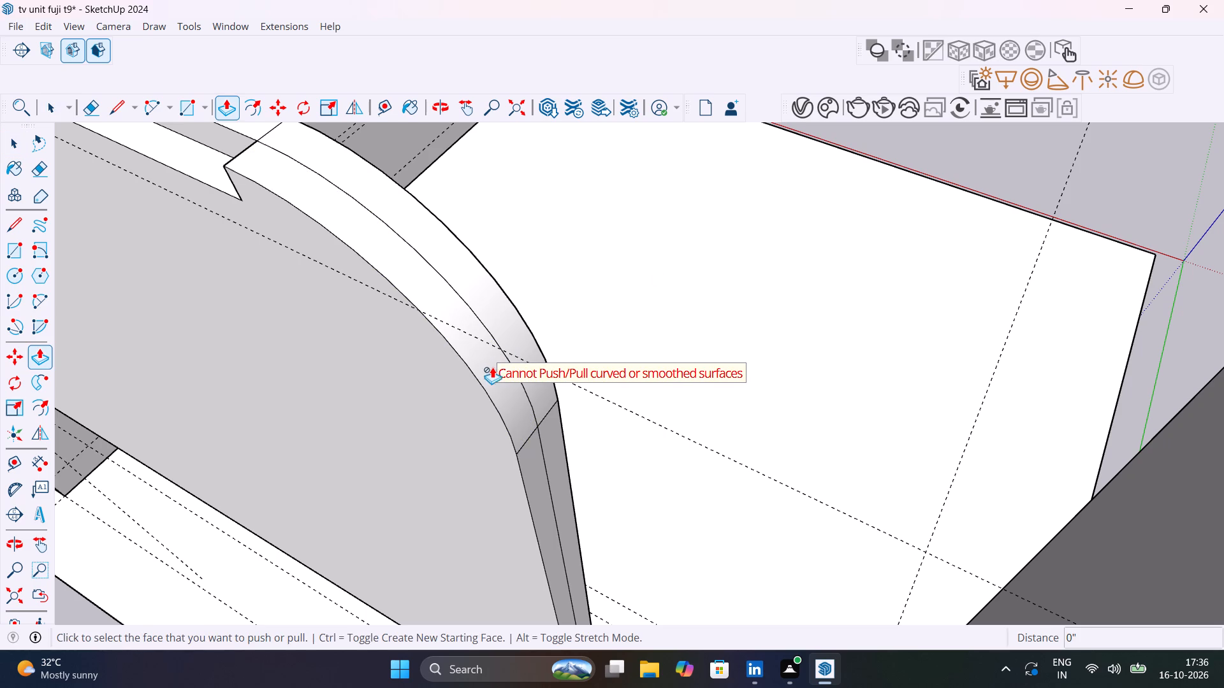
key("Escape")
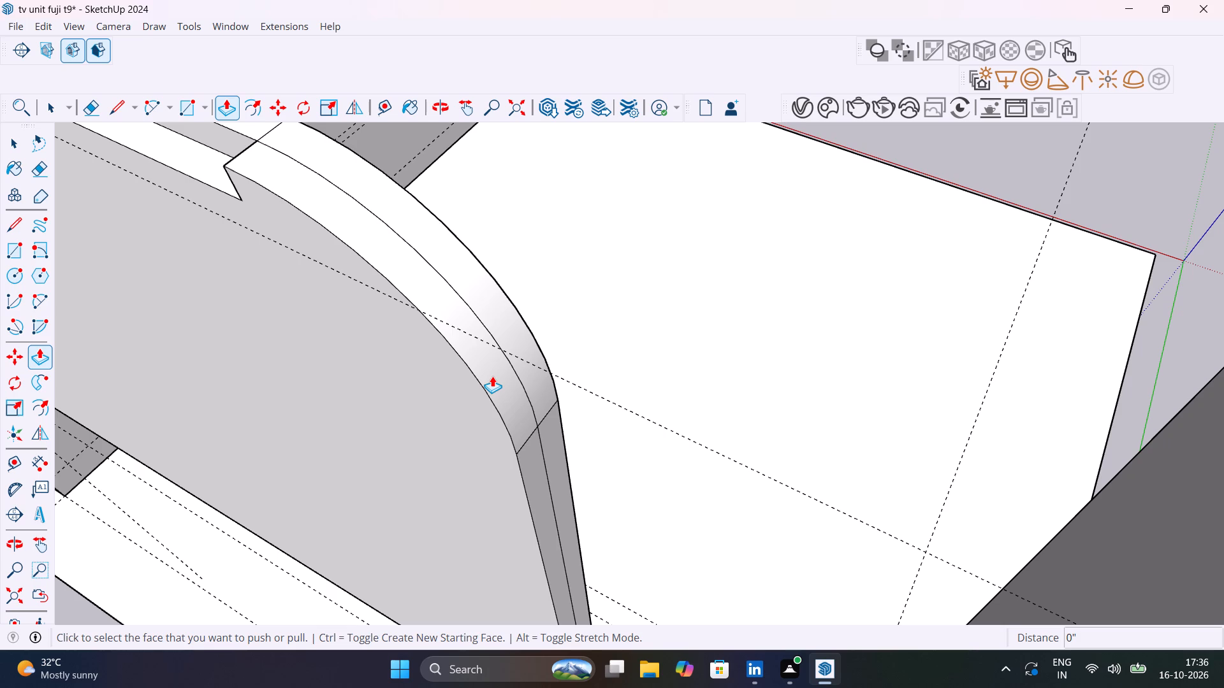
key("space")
Undo the 1" push, the mid-thickness edge copies and the corner rounding, back to a square-cornered central panel.
scroll(492, 376, "down", 3)
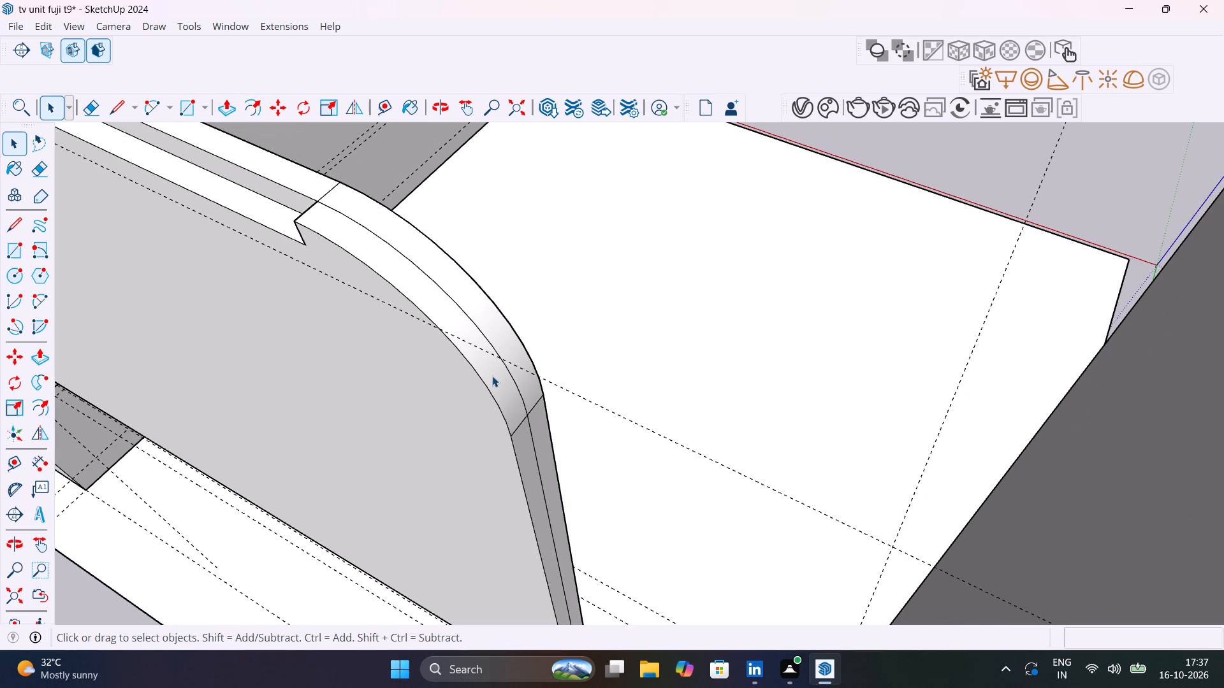
middle_click_drag(570, 374, 633, 334)
key("ctrl+z")
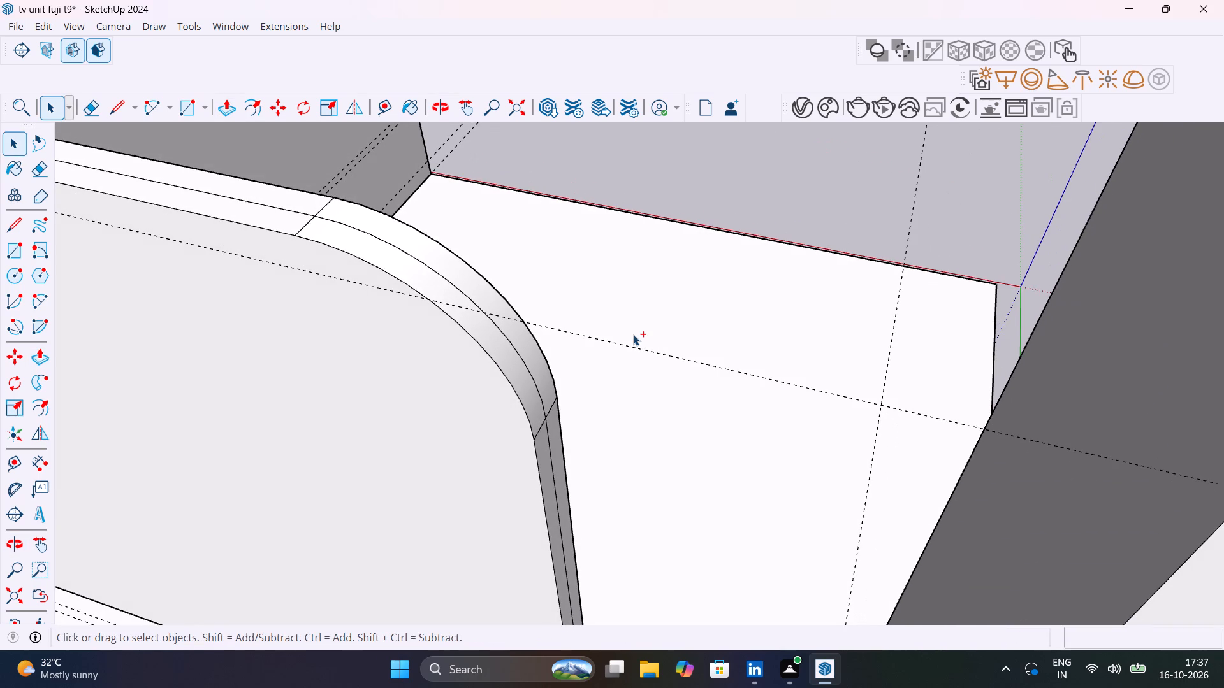
key("ctrl+z")
key("ctrl+z")
key("ctrl+z")
key("ctrl+z")
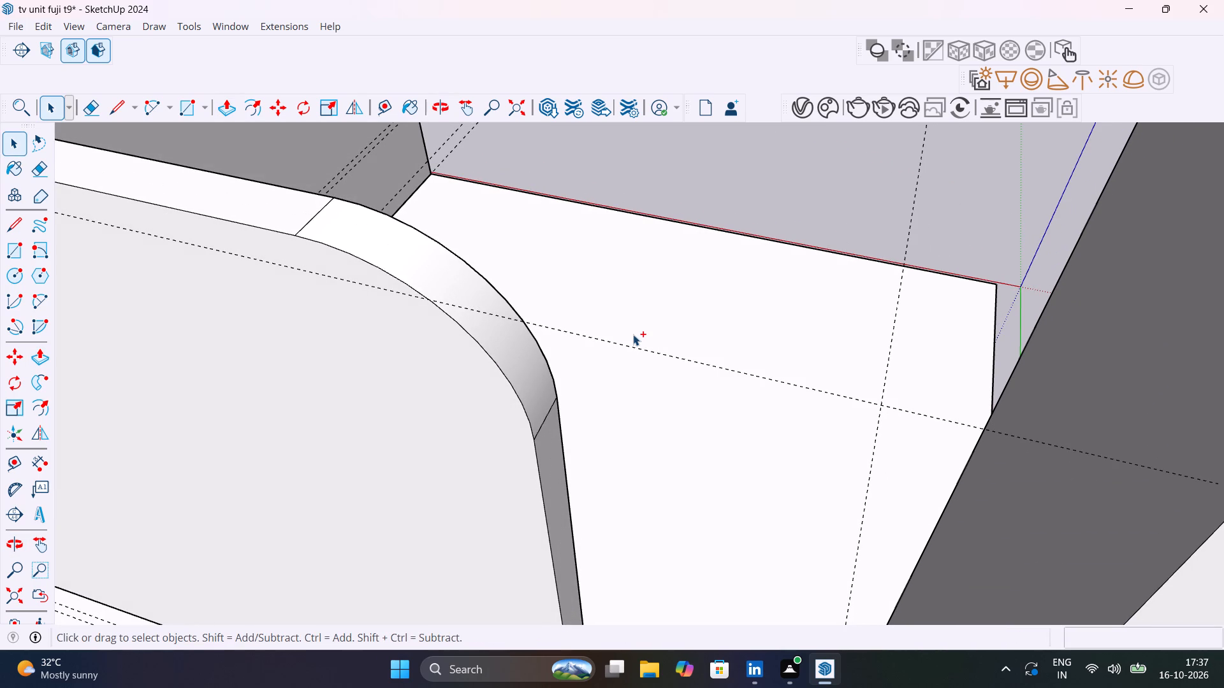
key("ctrl+z")
scroll(633, 334, "down", 6)
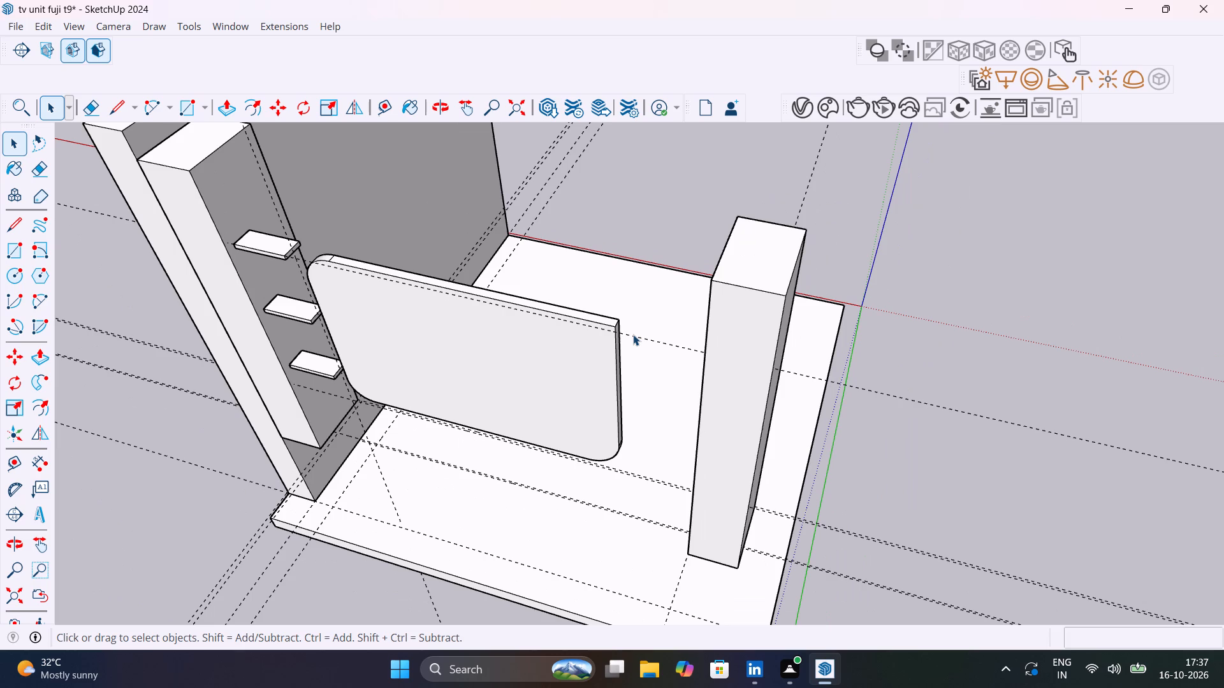
key("ctrl+z")
key("ctrl+z")
key("ctrl+z")
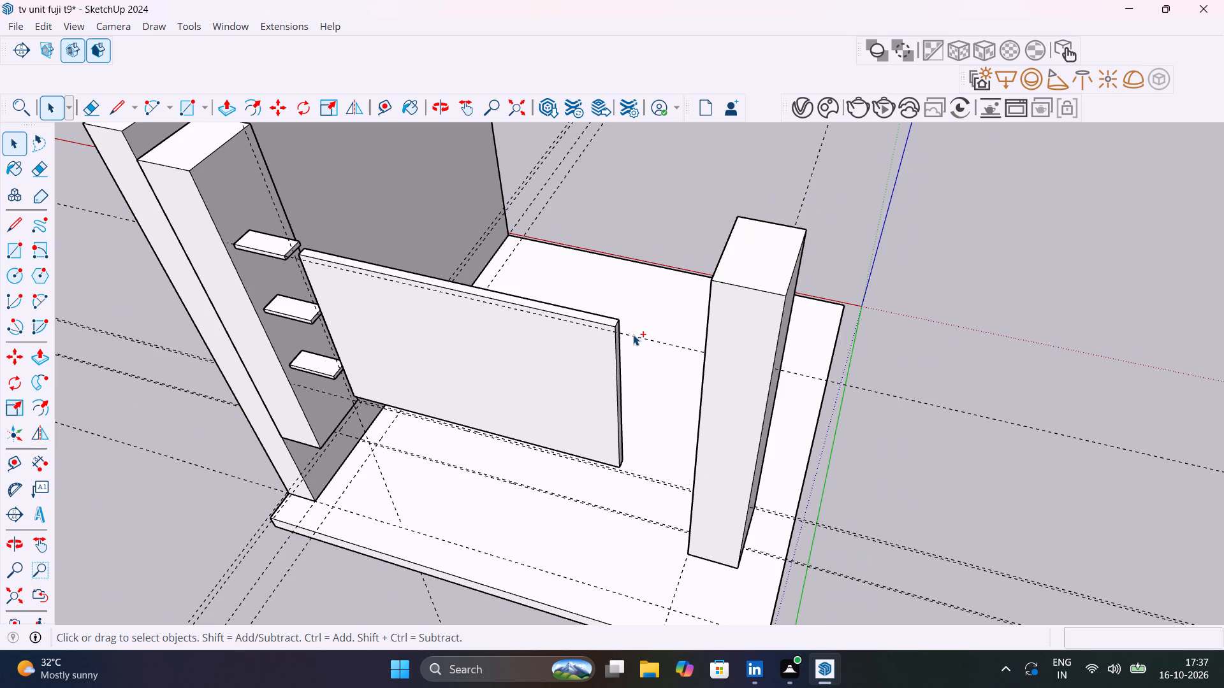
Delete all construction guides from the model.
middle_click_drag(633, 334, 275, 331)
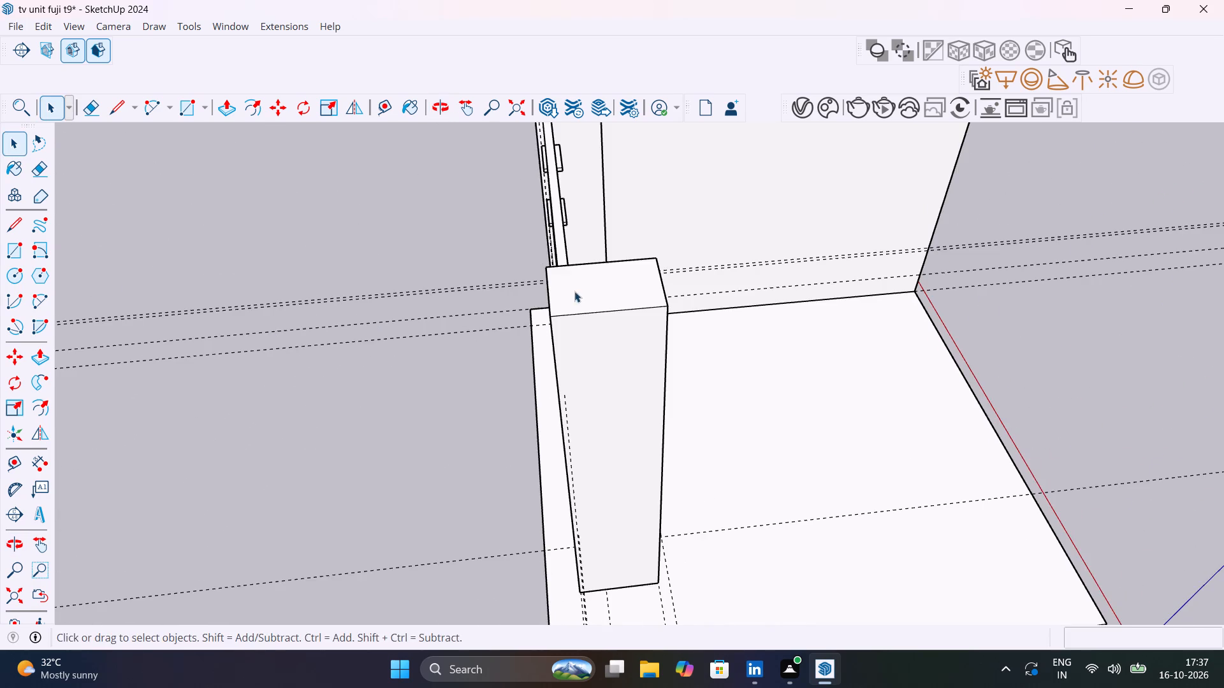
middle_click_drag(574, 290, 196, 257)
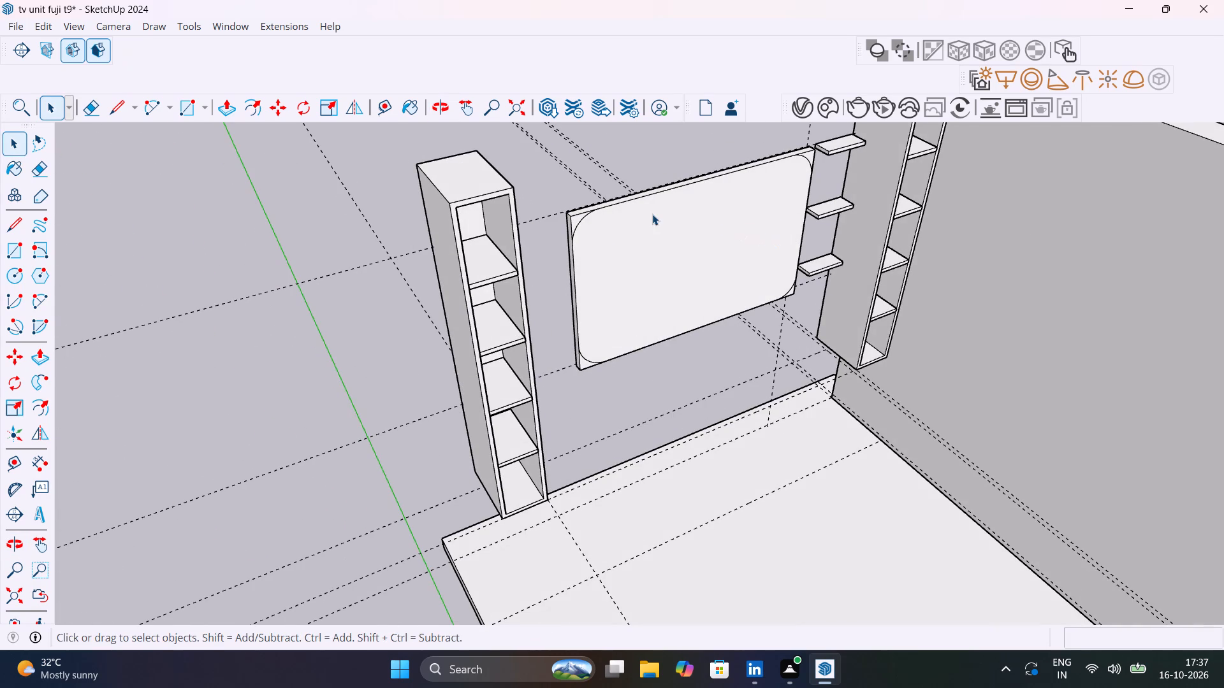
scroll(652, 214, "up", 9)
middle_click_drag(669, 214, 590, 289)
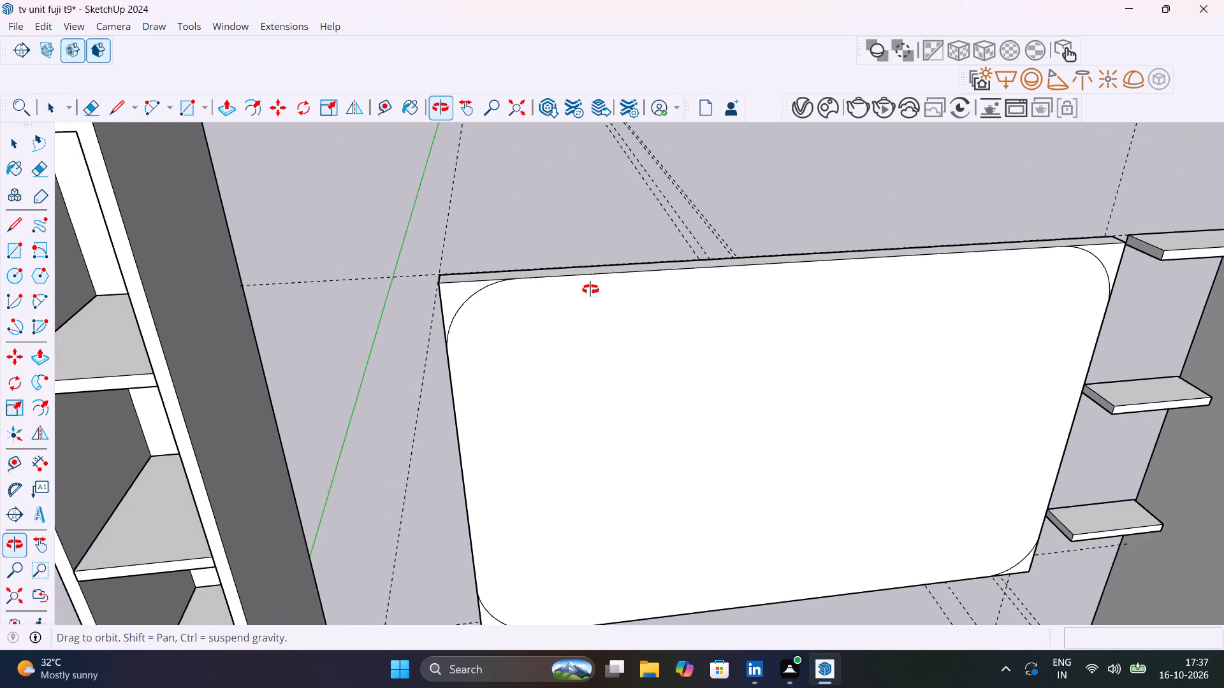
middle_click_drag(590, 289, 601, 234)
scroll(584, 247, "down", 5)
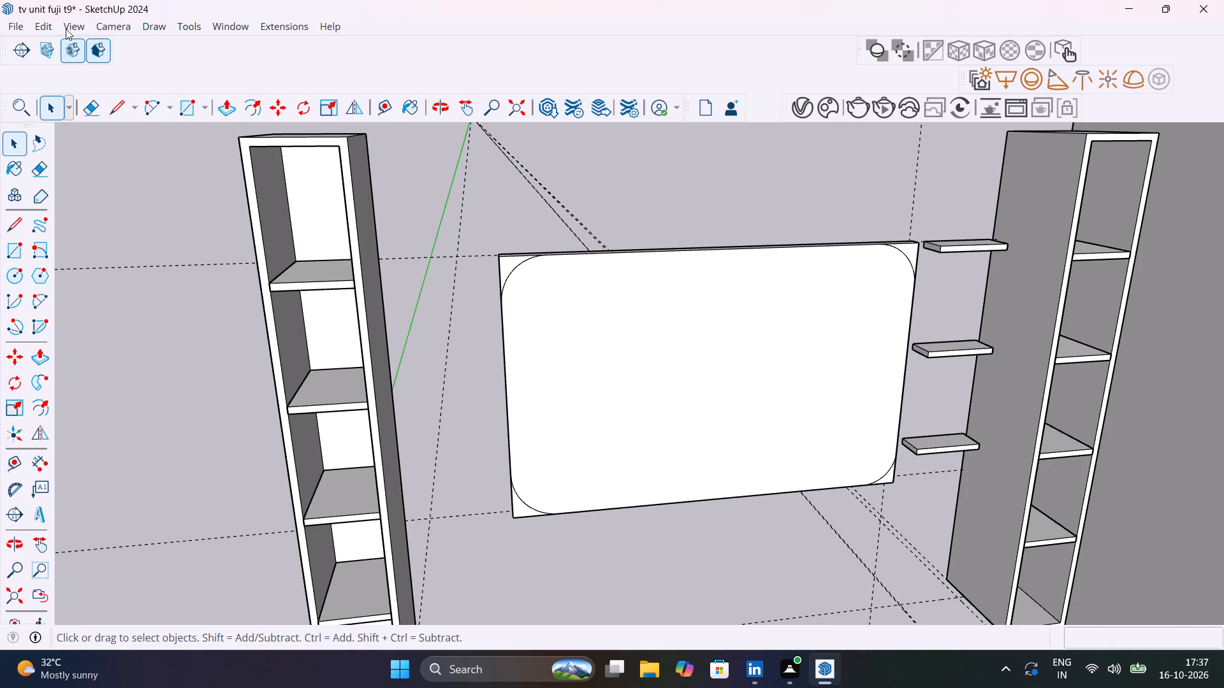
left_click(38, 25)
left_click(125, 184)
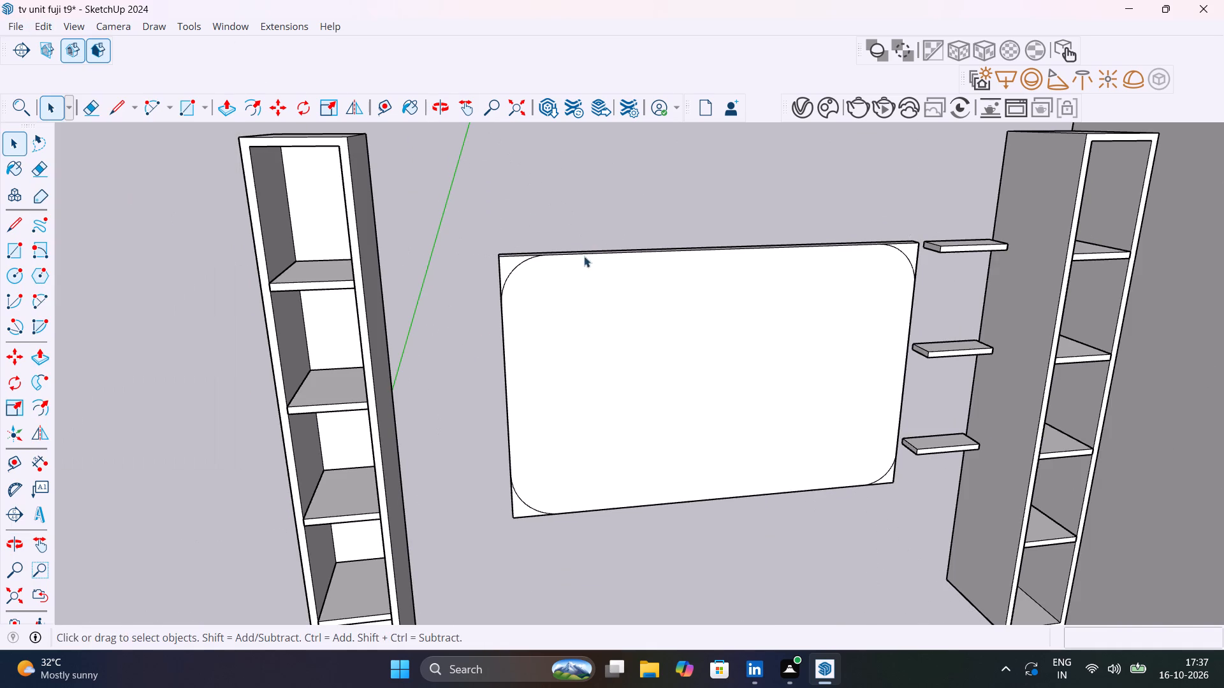
Undo the guide deletion and the rounded corner arcs on the central panel's front face, back to a plain rectangular face.
key("ctrl+z")
key("ctrl+z")
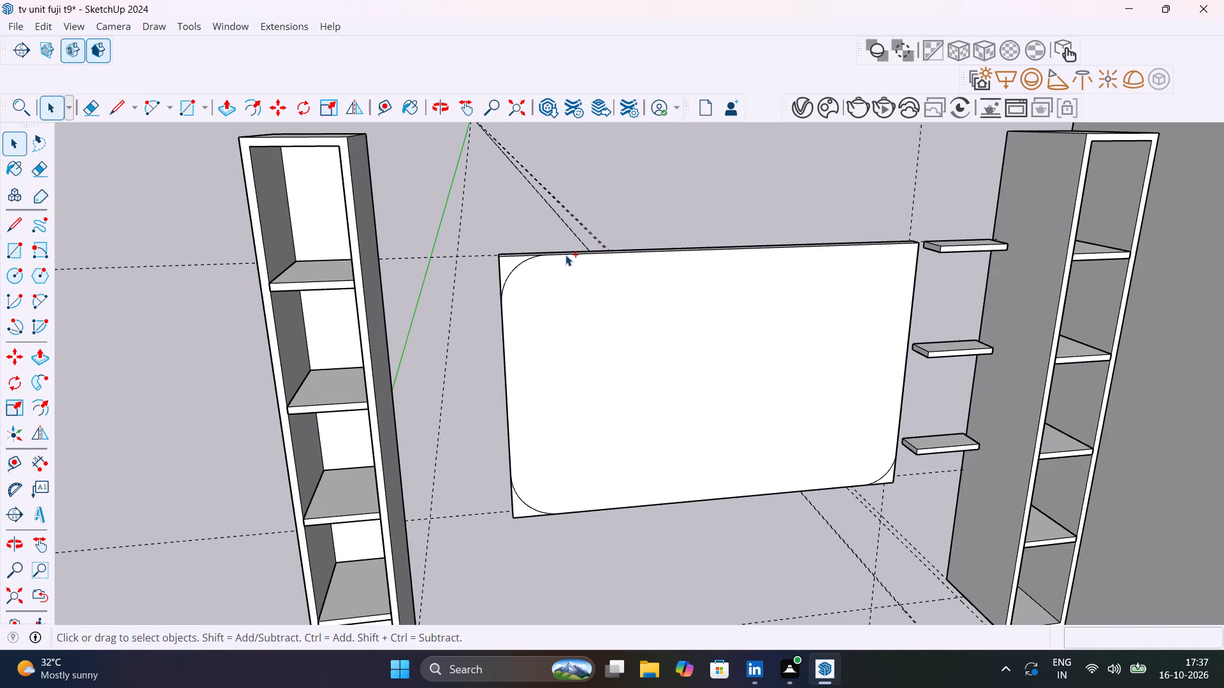
key("ctrl+z")
key("ctrl+z")
key("ctrl+z")
scroll(919, 277, "up", 5)
middle_click_drag(908, 273, 782, 321)
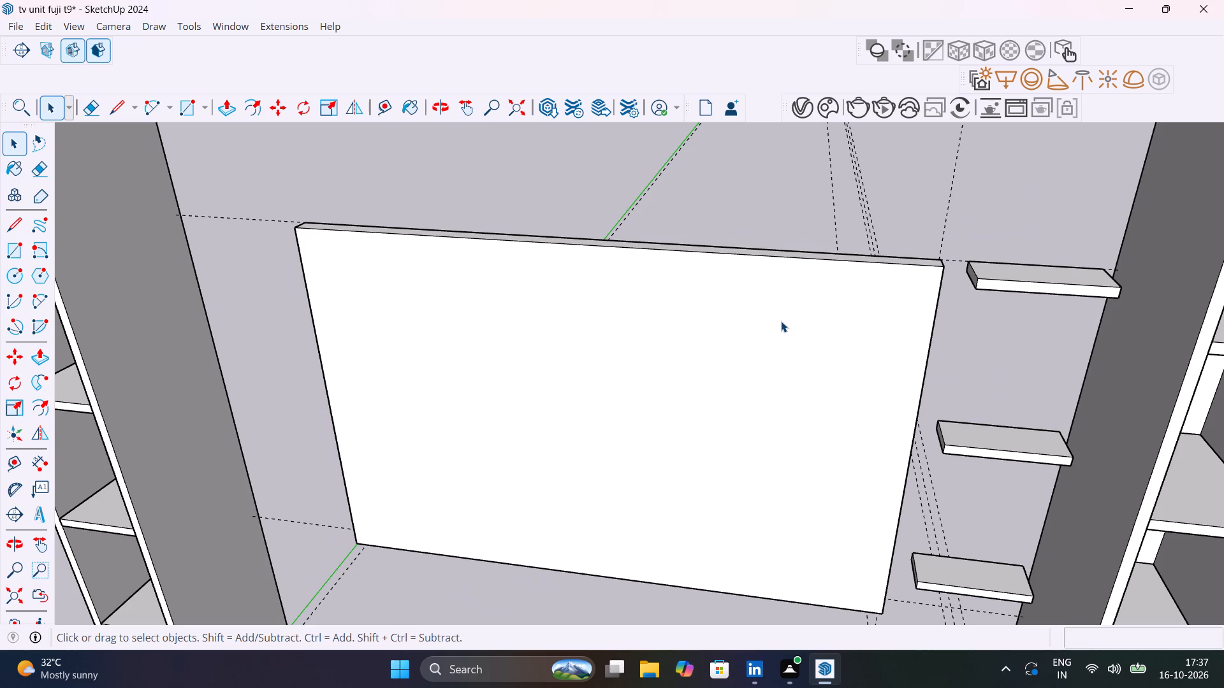
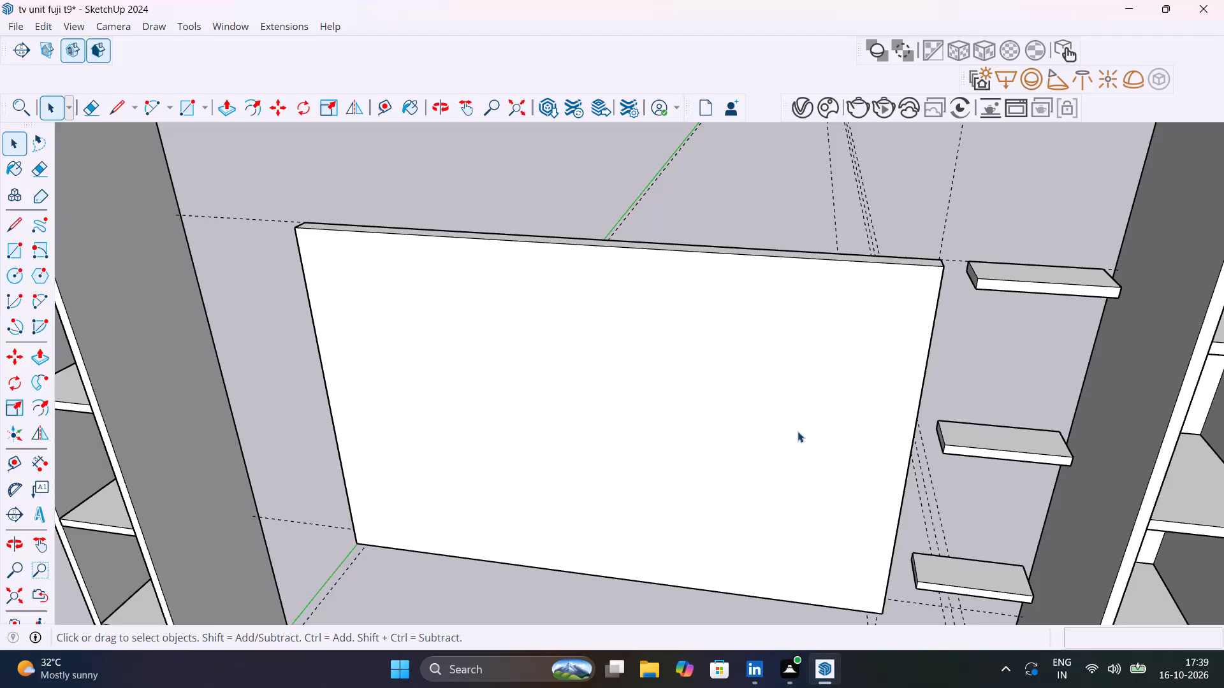
Examine the TV back panel, side shelves and tall side cabinets from the front and from behind.
scroll(798, 431, "down", 4)
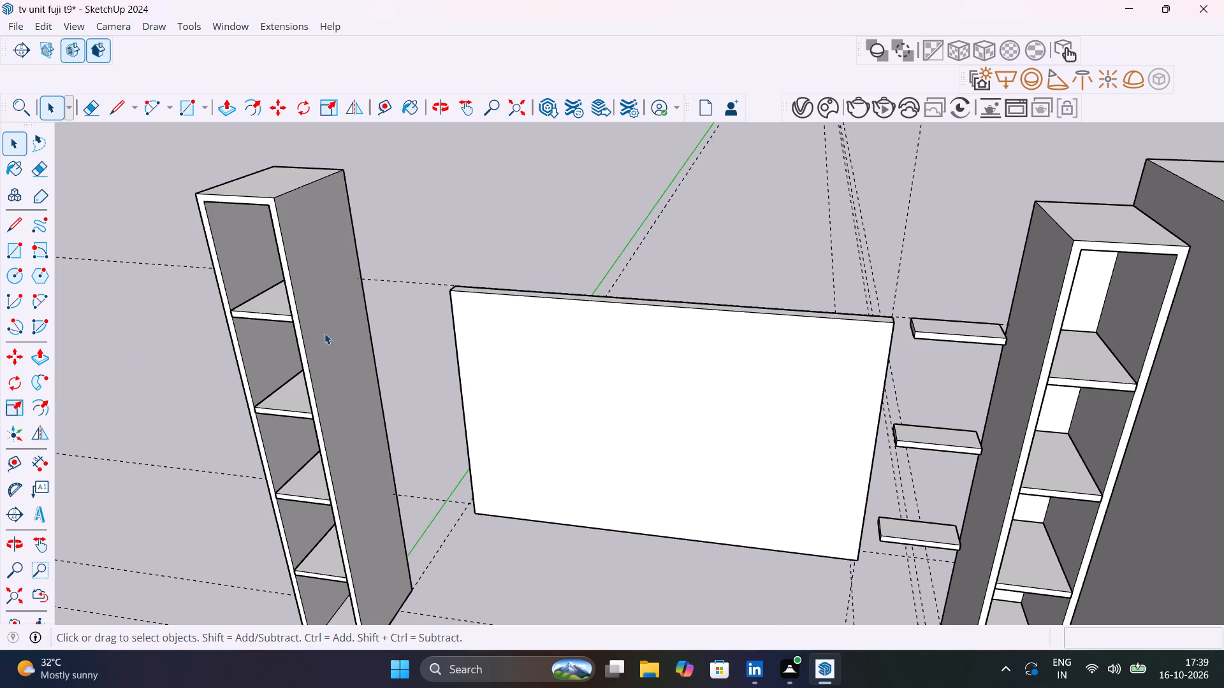
scroll(379, 340, "down", 6)
scroll(534, 327, "down", 2)
middle_click_drag(567, 399, 710, 378)
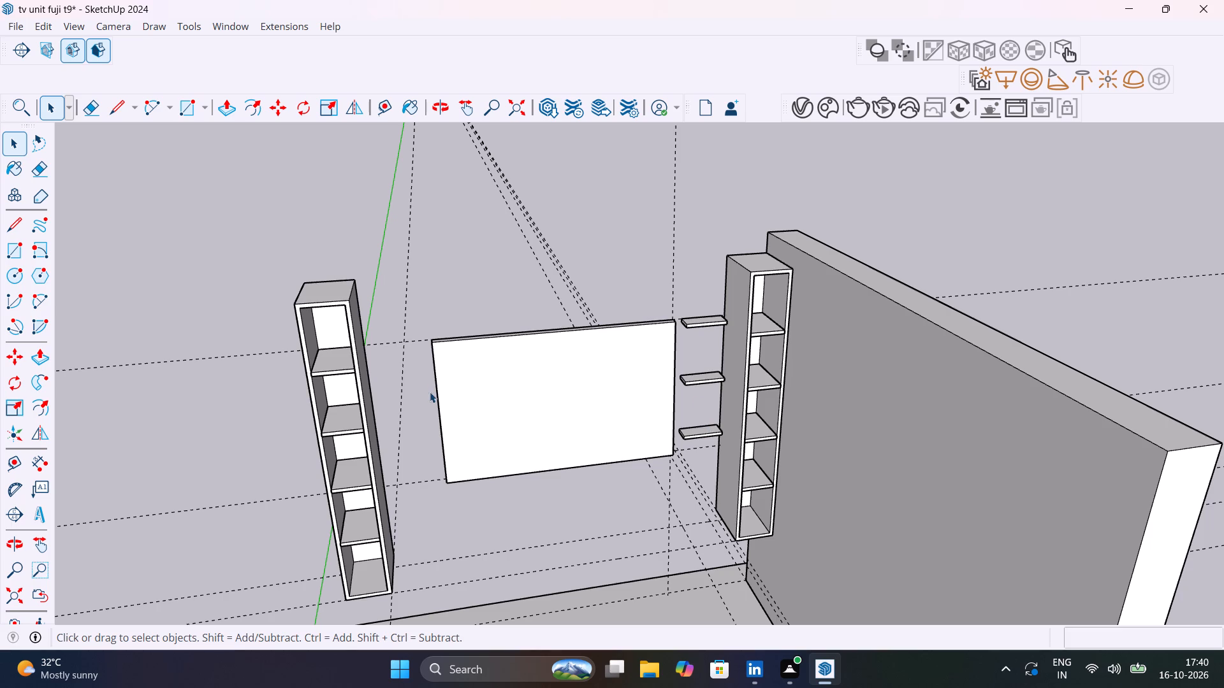
scroll(417, 369, "up", 8)
middle_click_drag(516, 405, 738, 555)
left_click(611, 454)
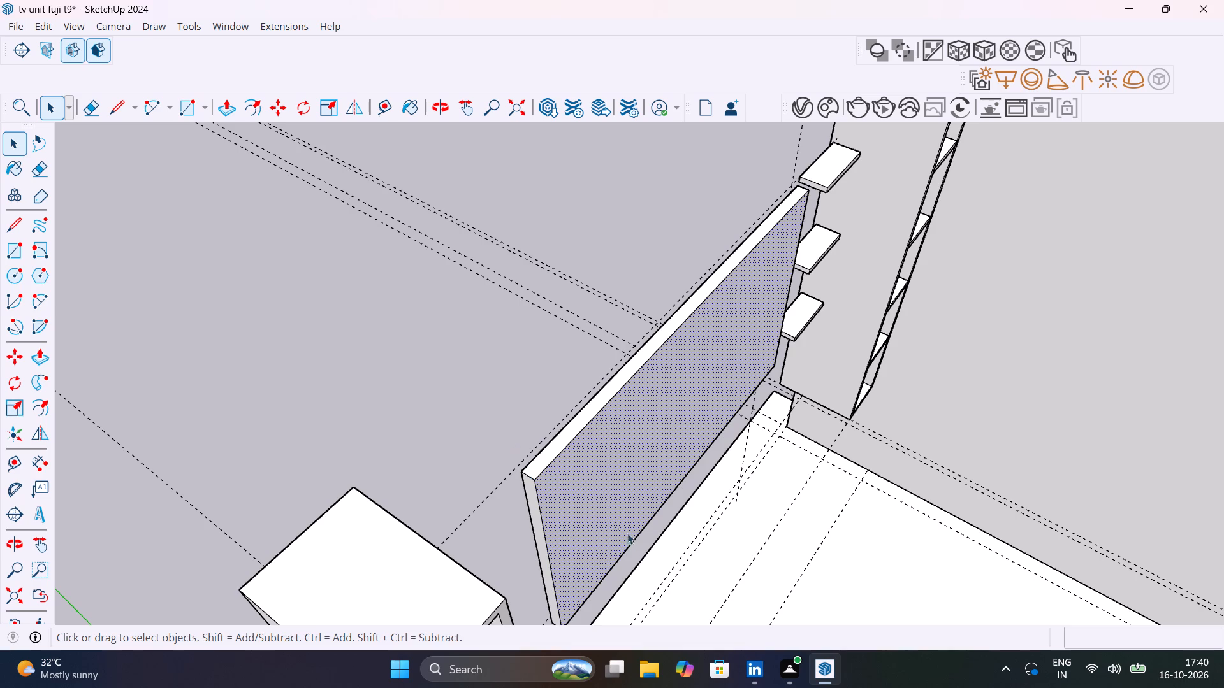
middle_click_drag(528, 460, 885, 411)
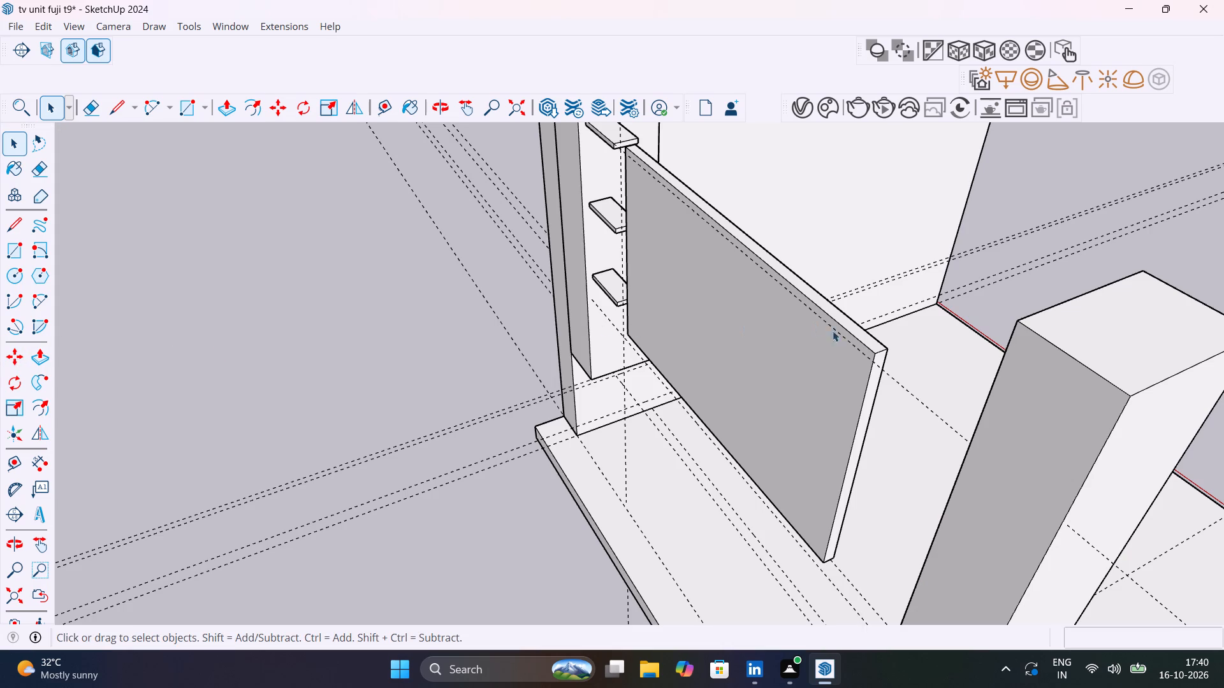
middle_click_drag(903, 352, 951, 338, "shift")
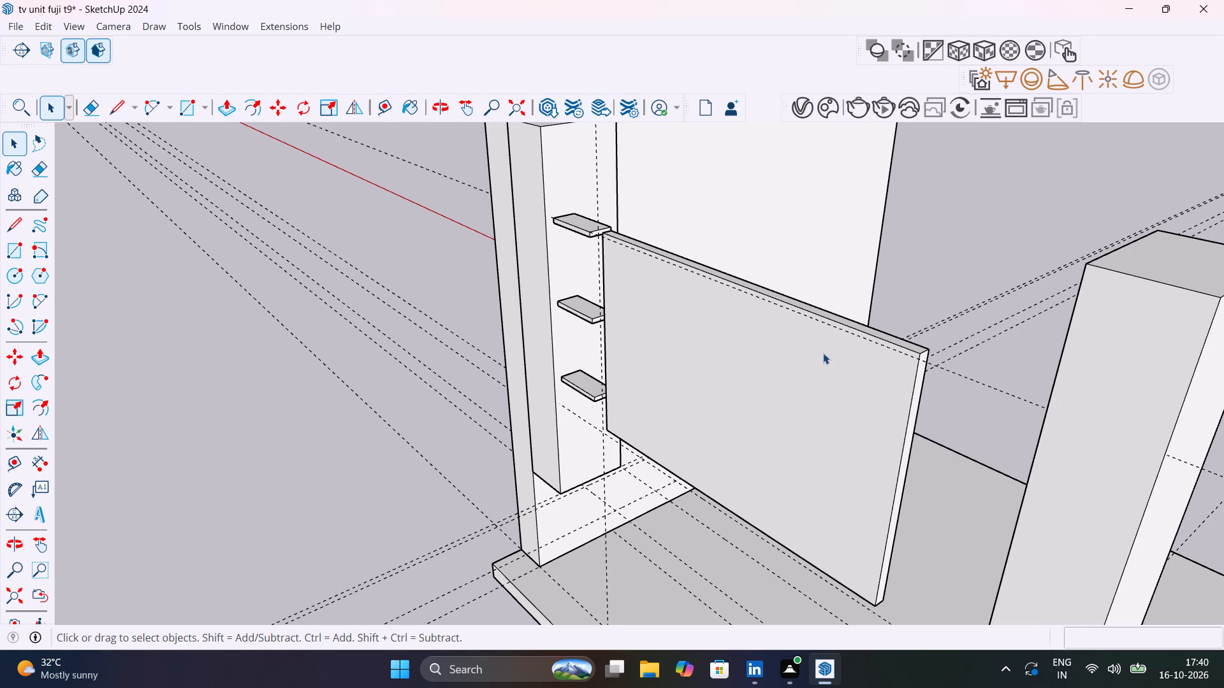
scroll(823, 353, "down", 10)
Draw an upright rectangle about 6'2" by 5'4" in the empty space beside the TV unit, parallel to the TV panel.
middle_click_drag(845, 352, 446, 382)
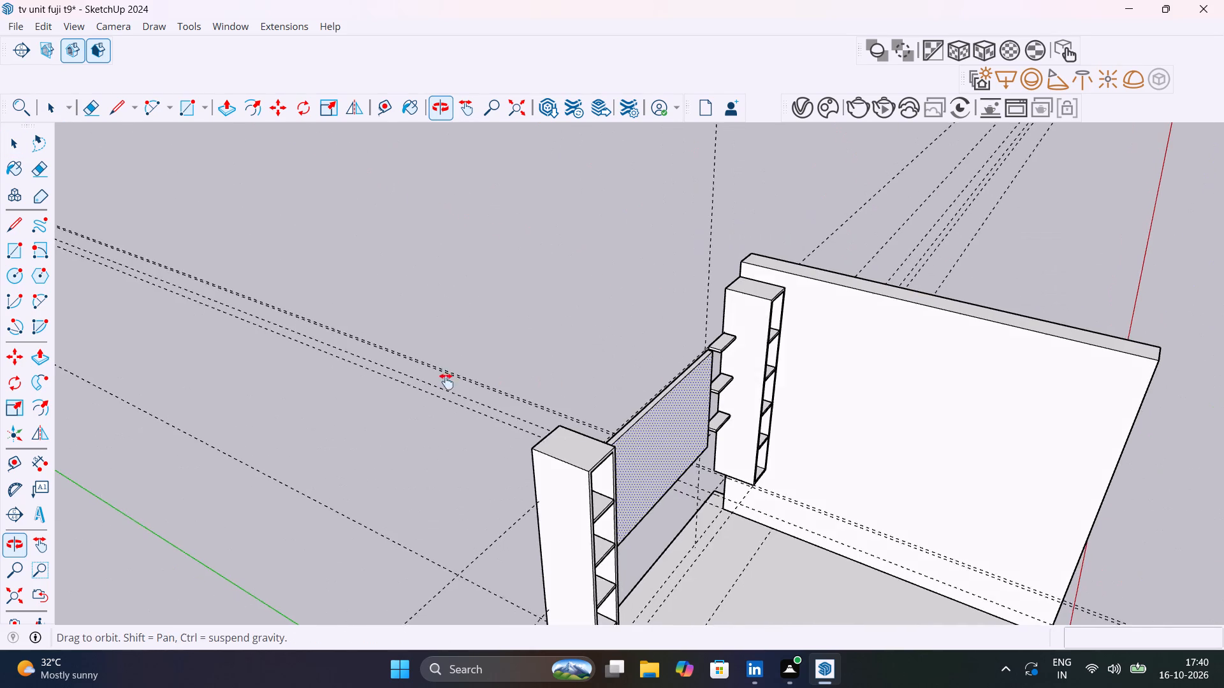
middle_click_drag(446, 382, 193, 275)
scroll(369, 307, "down", 4)
middle_click_drag(579, 334, 272, 300, "shift")
middle_click_drag(606, 377, 323, 299, "shift")
scroll(323, 299, "up", 1)
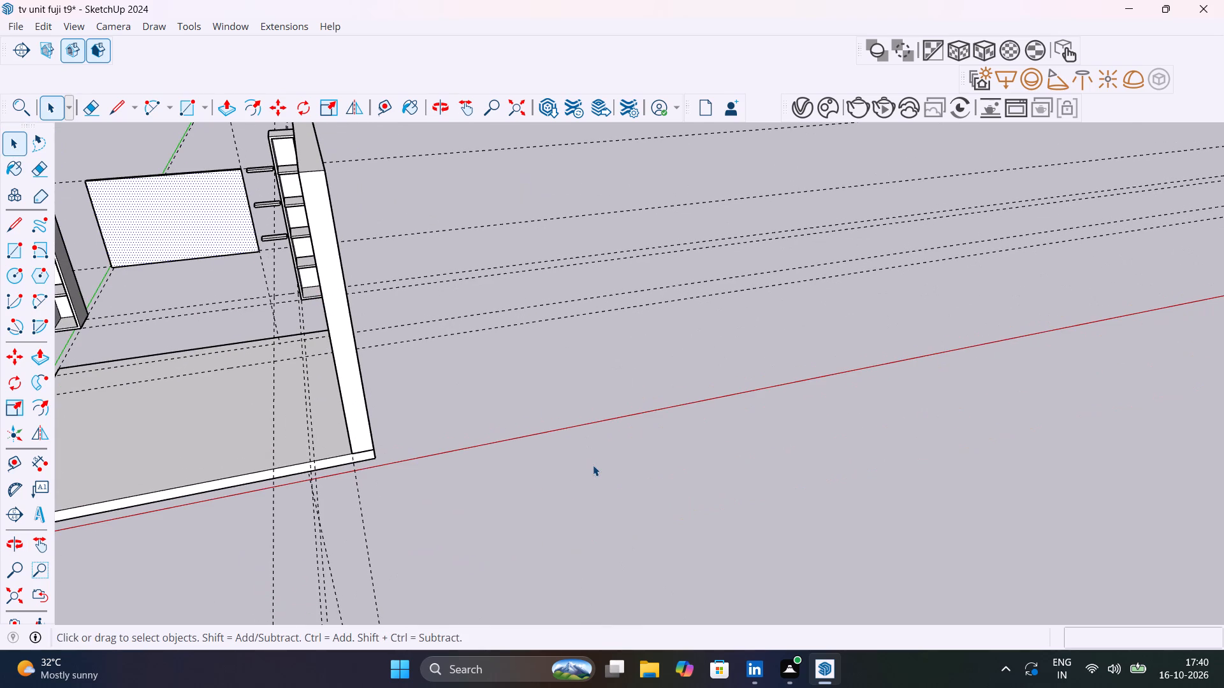
key("r")
key("Up")
key("Up")
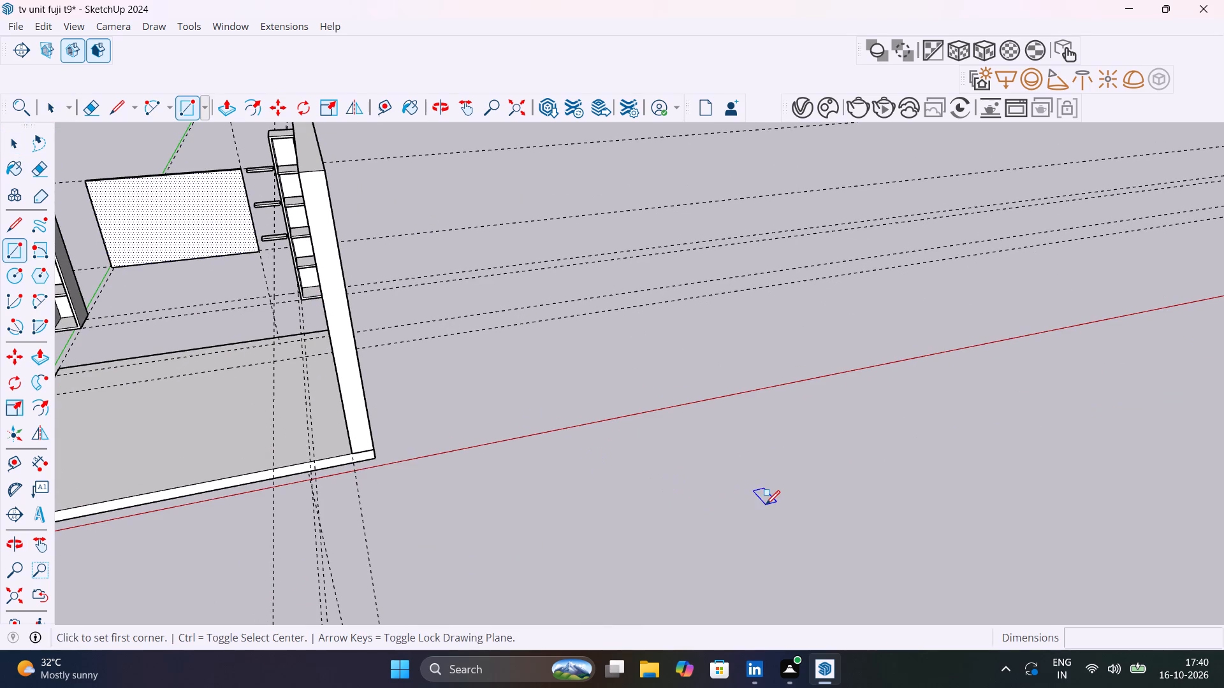
key("Left")
left_click(766, 505)
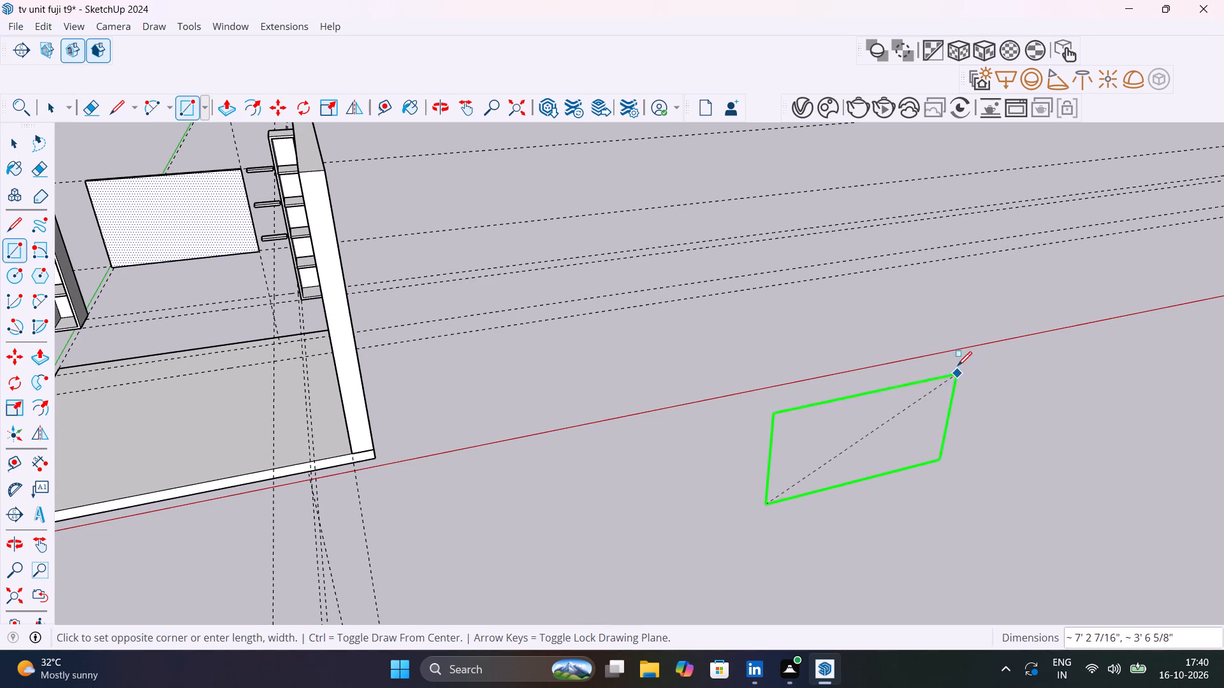
left_click(943, 329)
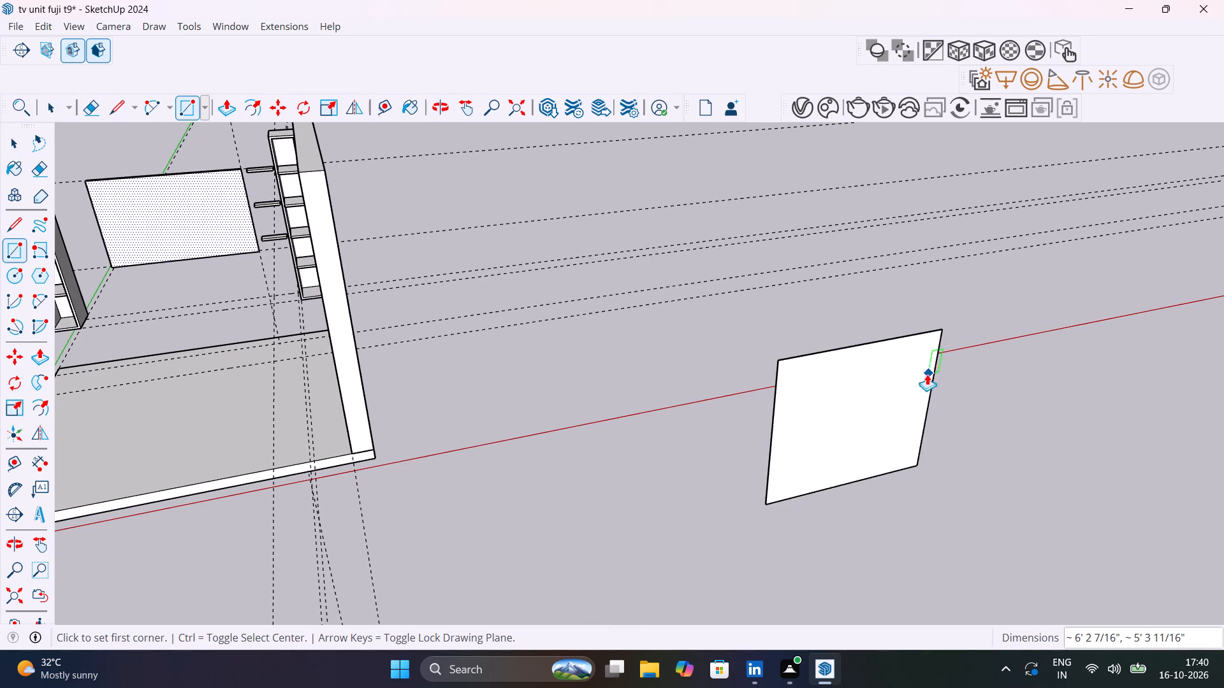
Extrude the new upright rectangle 1" into a thin panel.
key("p")
left_click(872, 383)
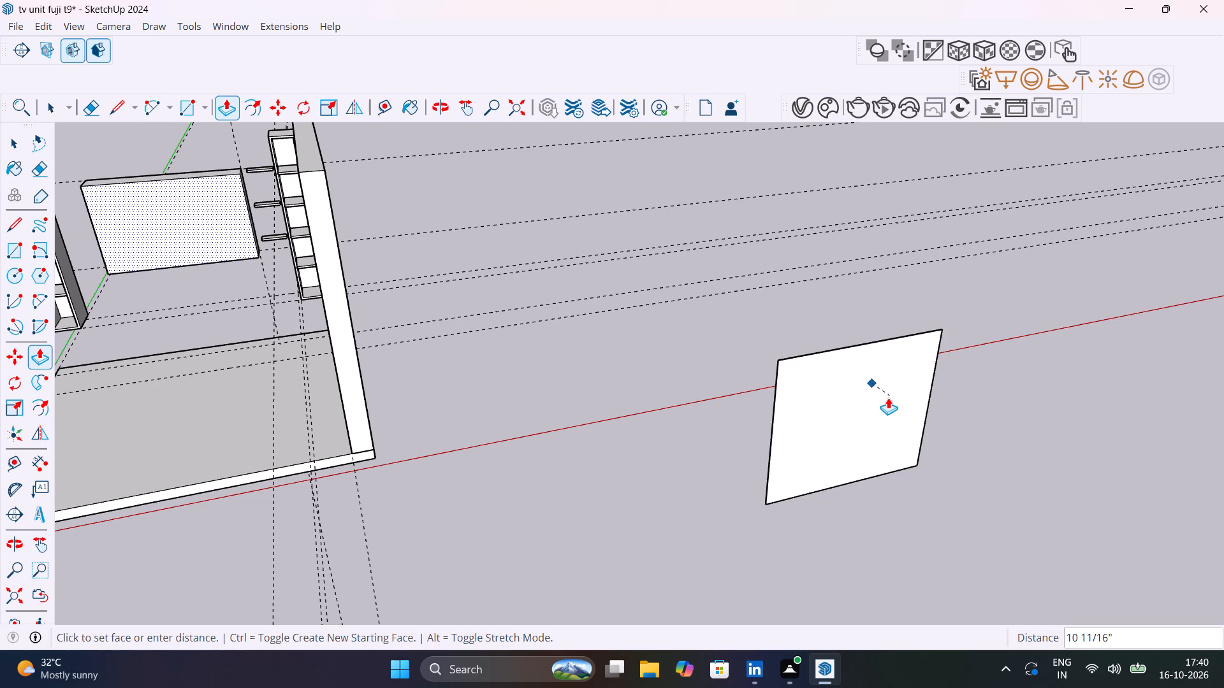
key("Escape")
left_click(874, 398)
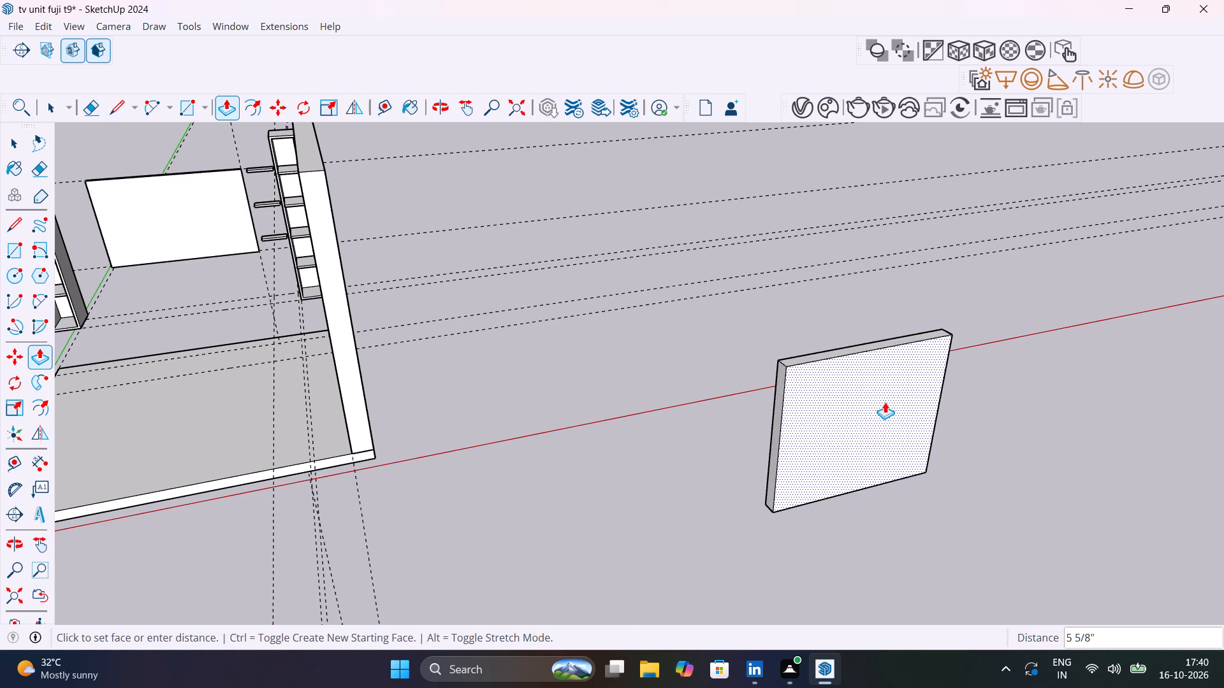
type("1\"")
key("Return")
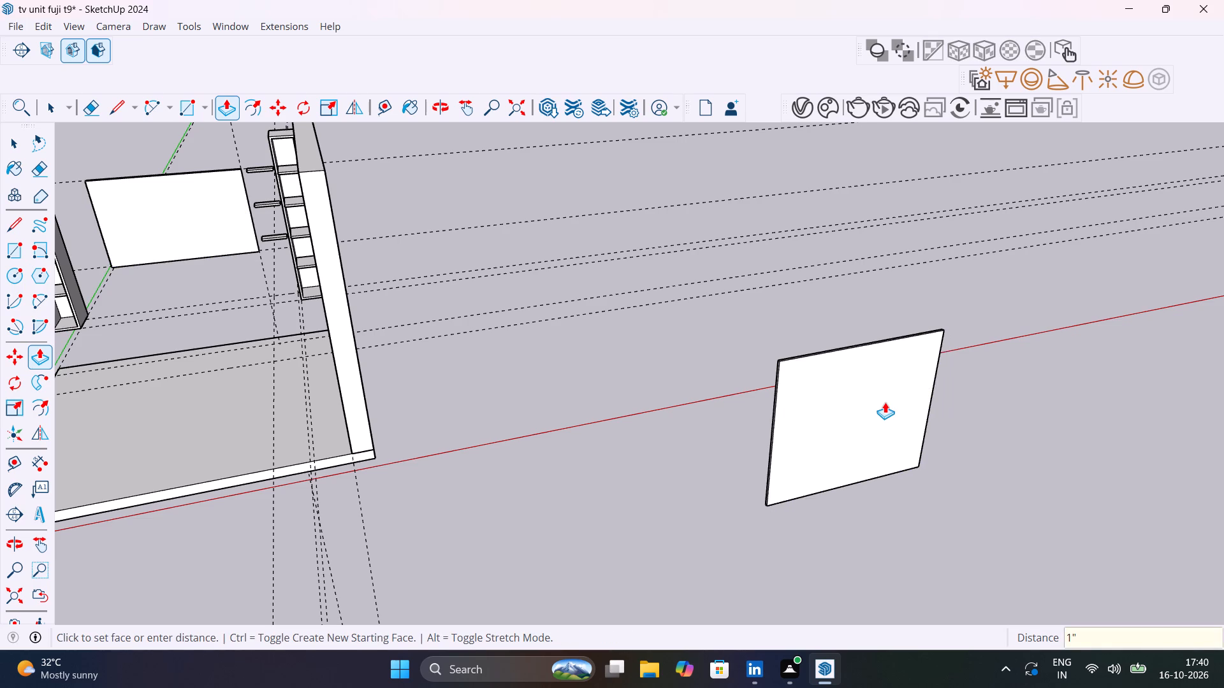
key("space")
Draw a two-point arc with a chord of about 9" across an upper corner of the thin panel's large face.
scroll(787, 361, "up", 5)
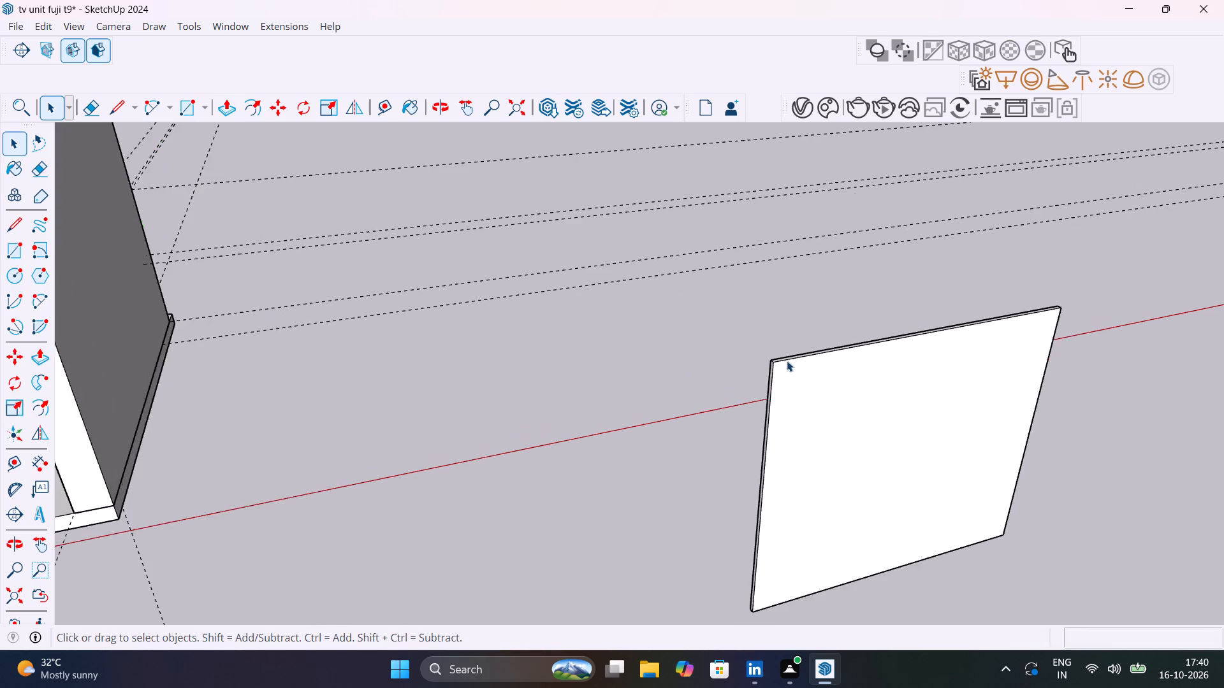
scroll(787, 361, "up", 11)
middle_click_drag(799, 373, 1088, 383)
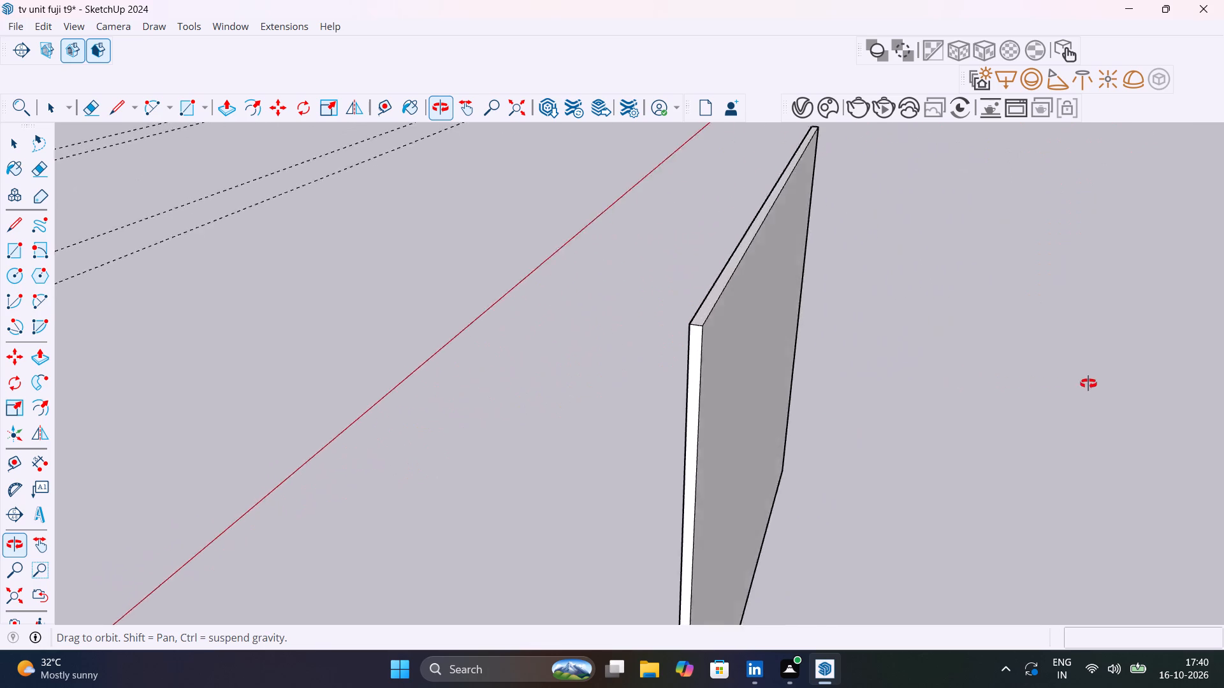
middle_click_drag(1088, 383, 1131, 385)
middle_click_drag(625, 330, 746, 330)
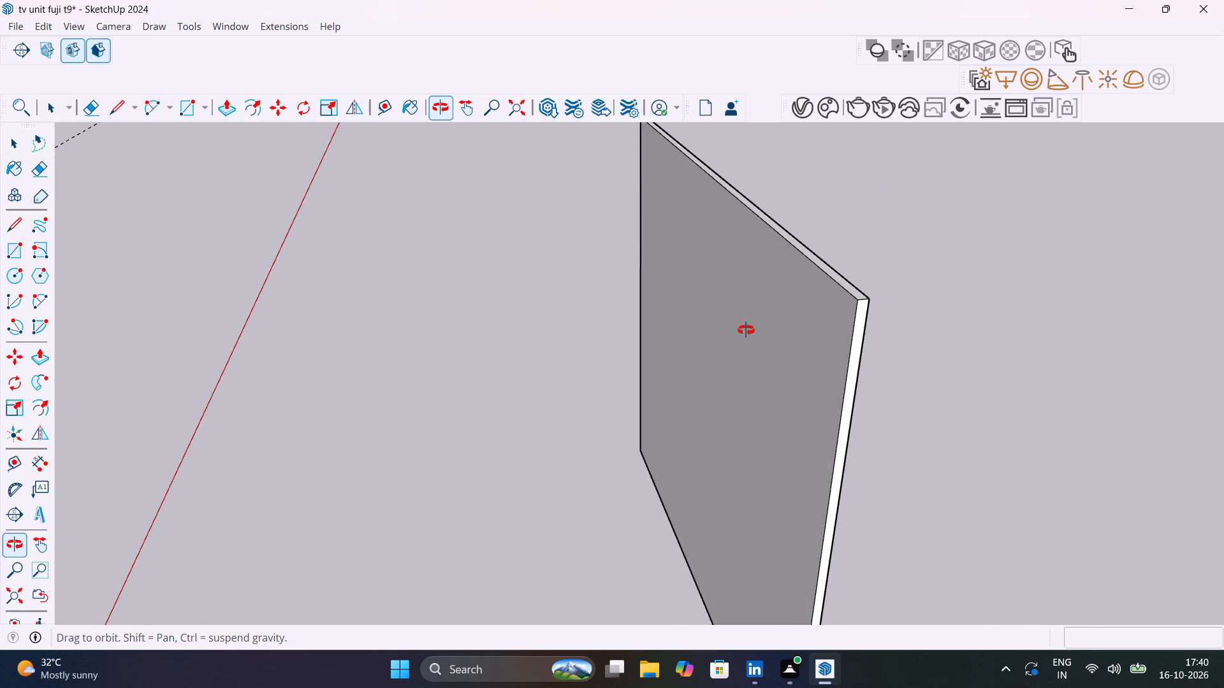
middle_click_drag(746, 330, 746, 329)
middle_click_drag(746, 329, 330, 324)
key("a")
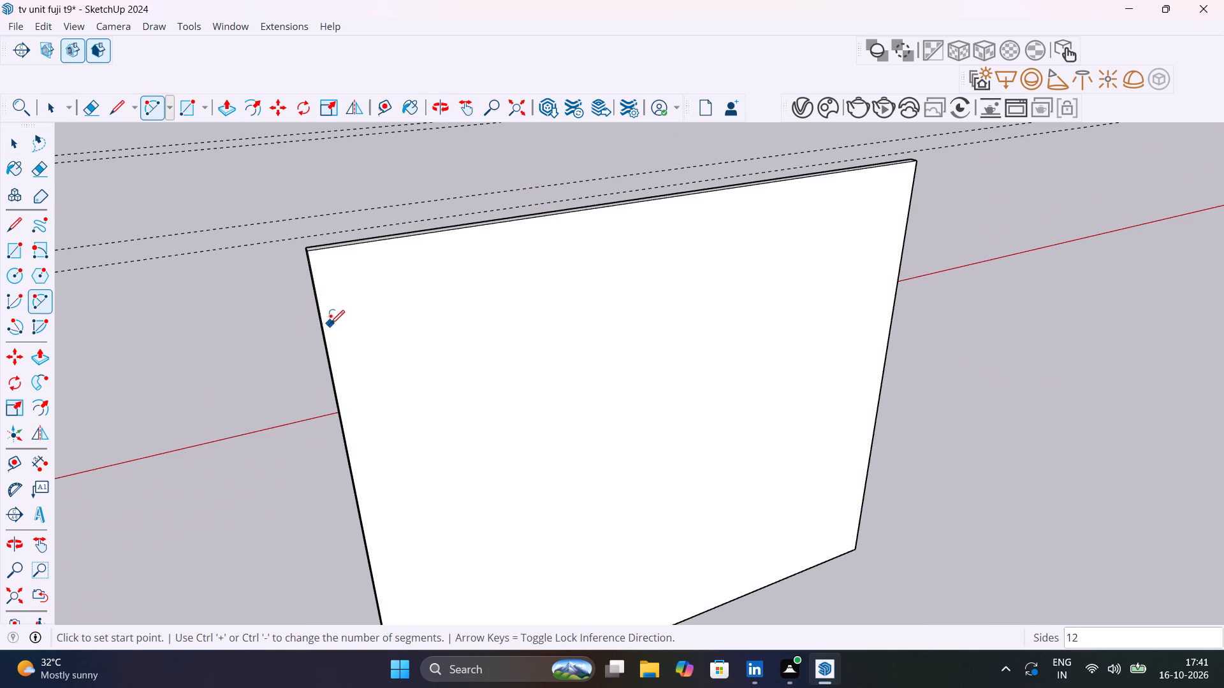
left_click(325, 324)
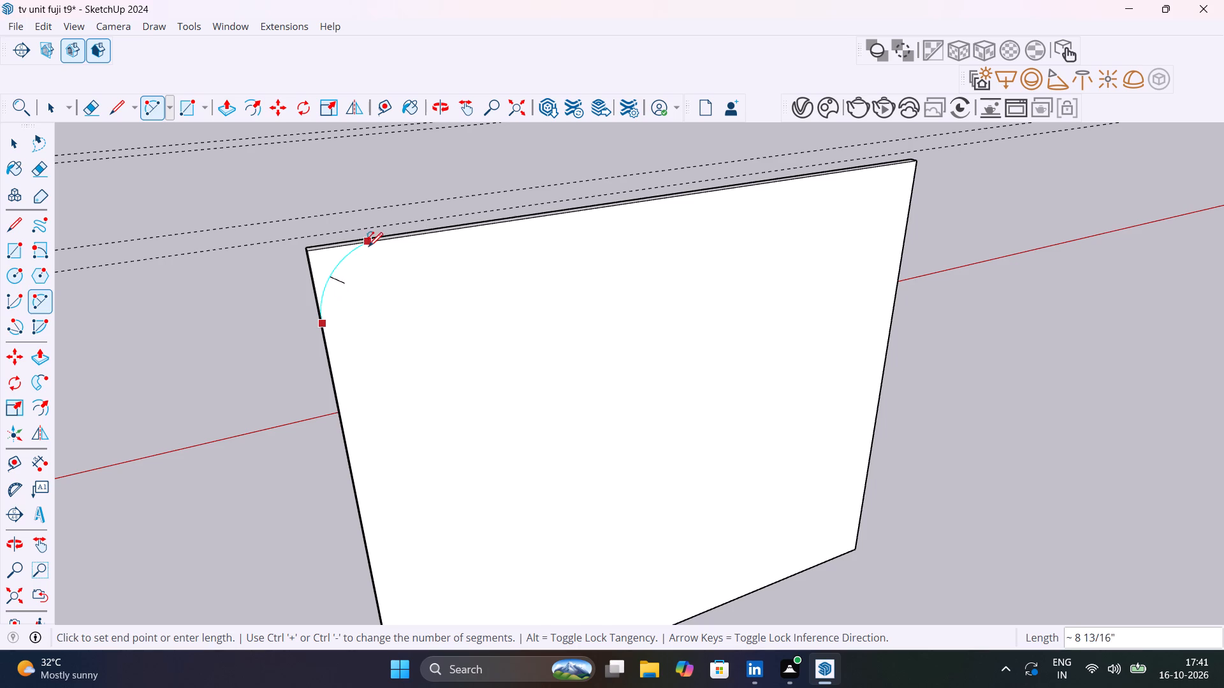
left_click(370, 246)
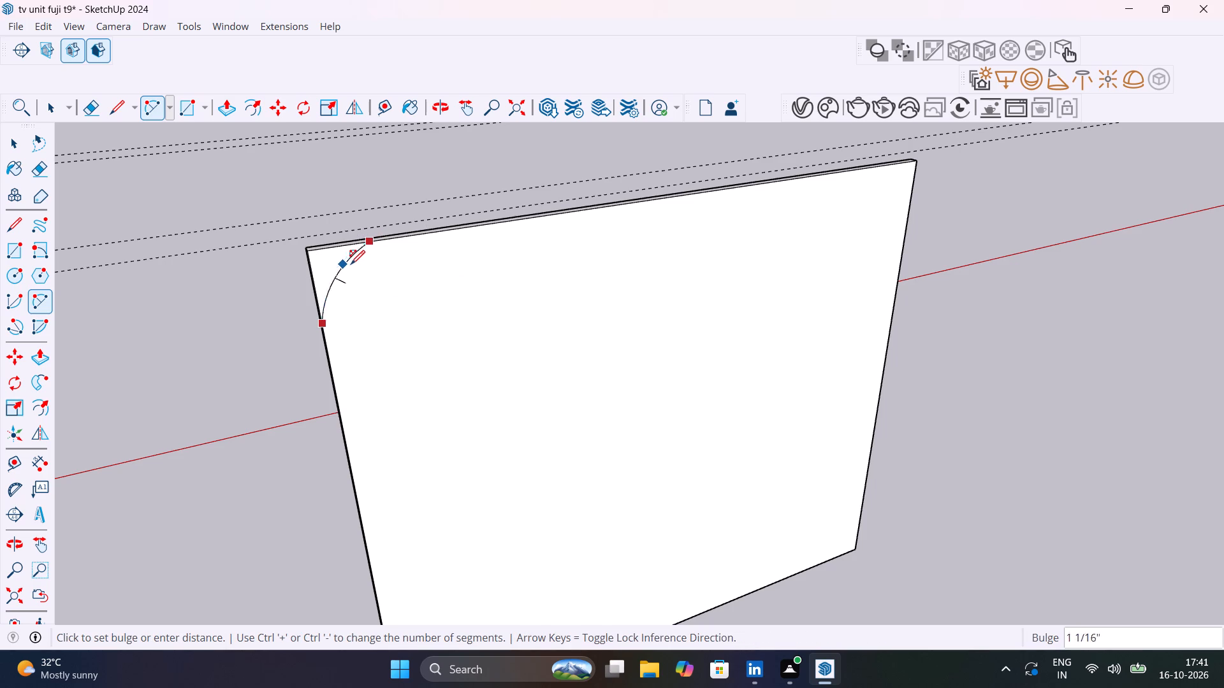
left_click(346, 264)
scroll(331, 266, "up", 7)
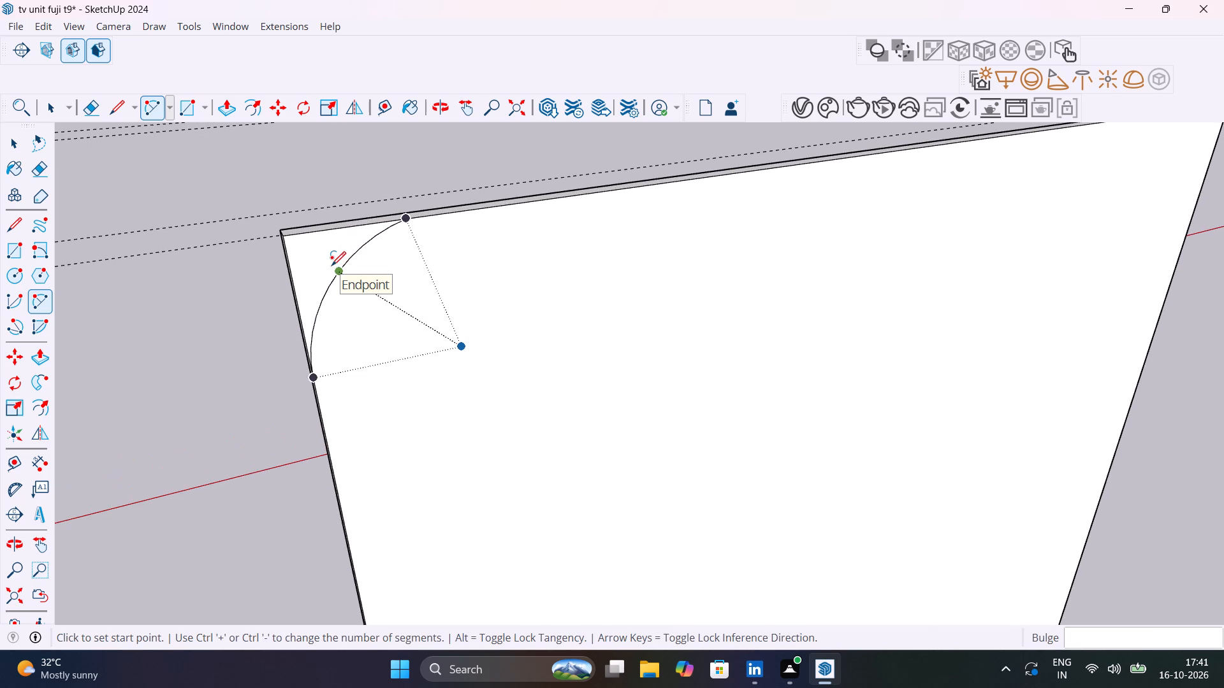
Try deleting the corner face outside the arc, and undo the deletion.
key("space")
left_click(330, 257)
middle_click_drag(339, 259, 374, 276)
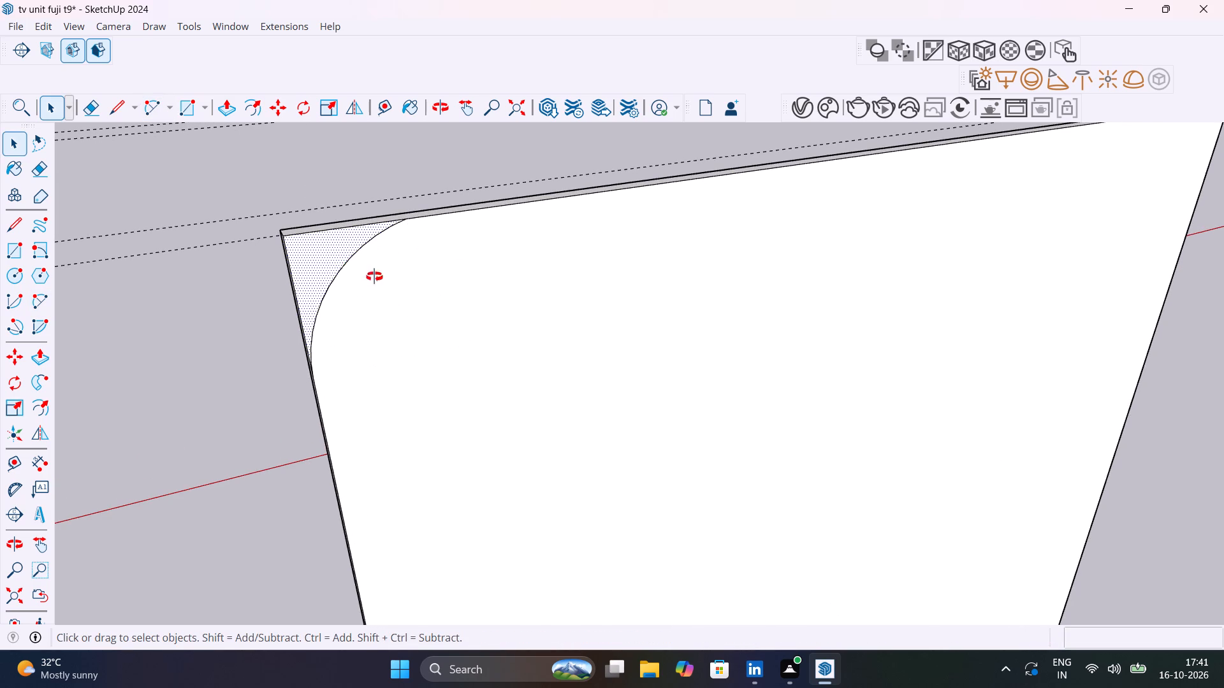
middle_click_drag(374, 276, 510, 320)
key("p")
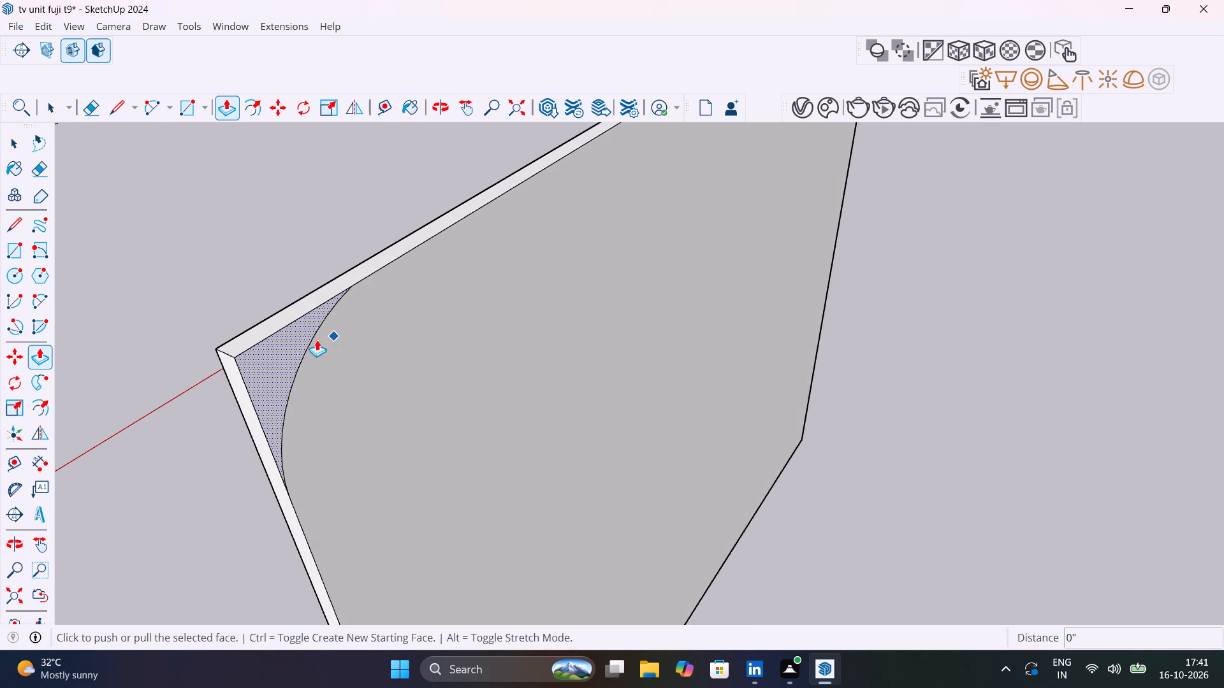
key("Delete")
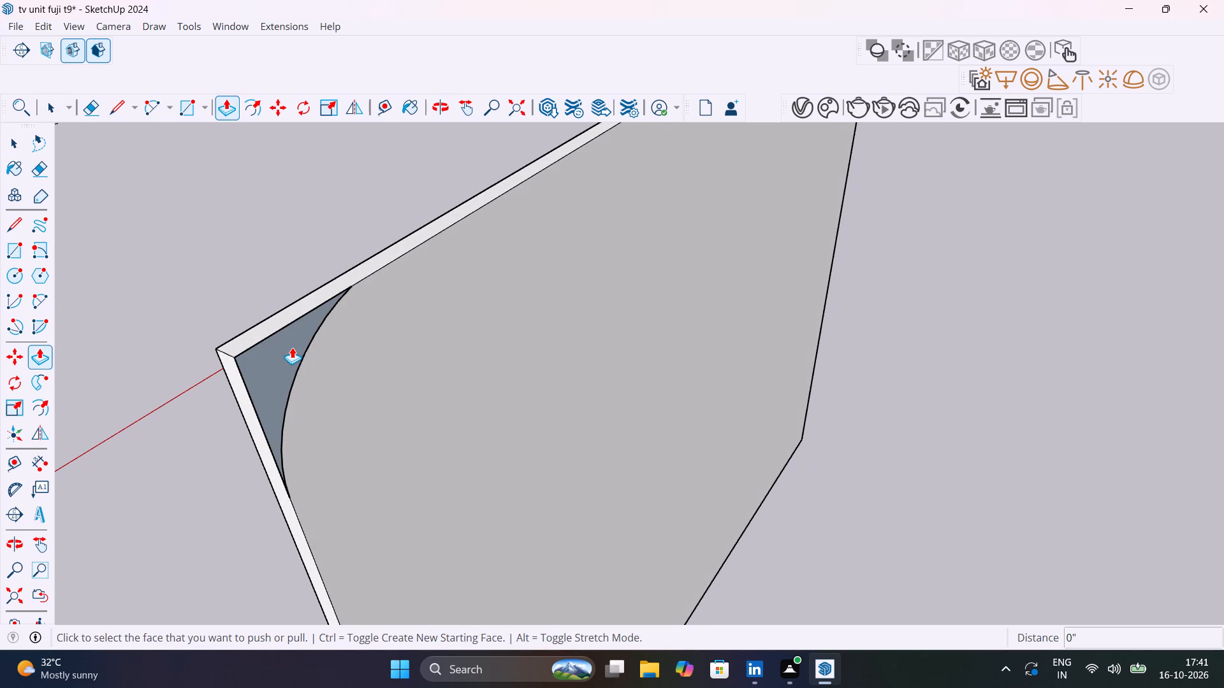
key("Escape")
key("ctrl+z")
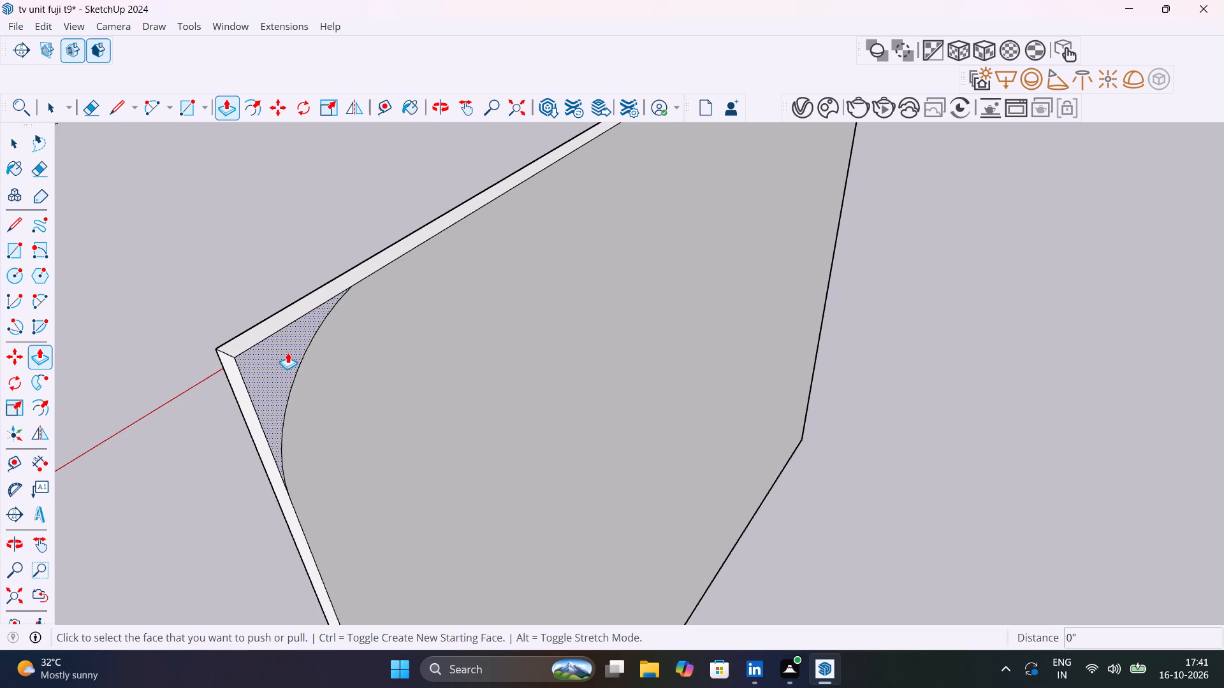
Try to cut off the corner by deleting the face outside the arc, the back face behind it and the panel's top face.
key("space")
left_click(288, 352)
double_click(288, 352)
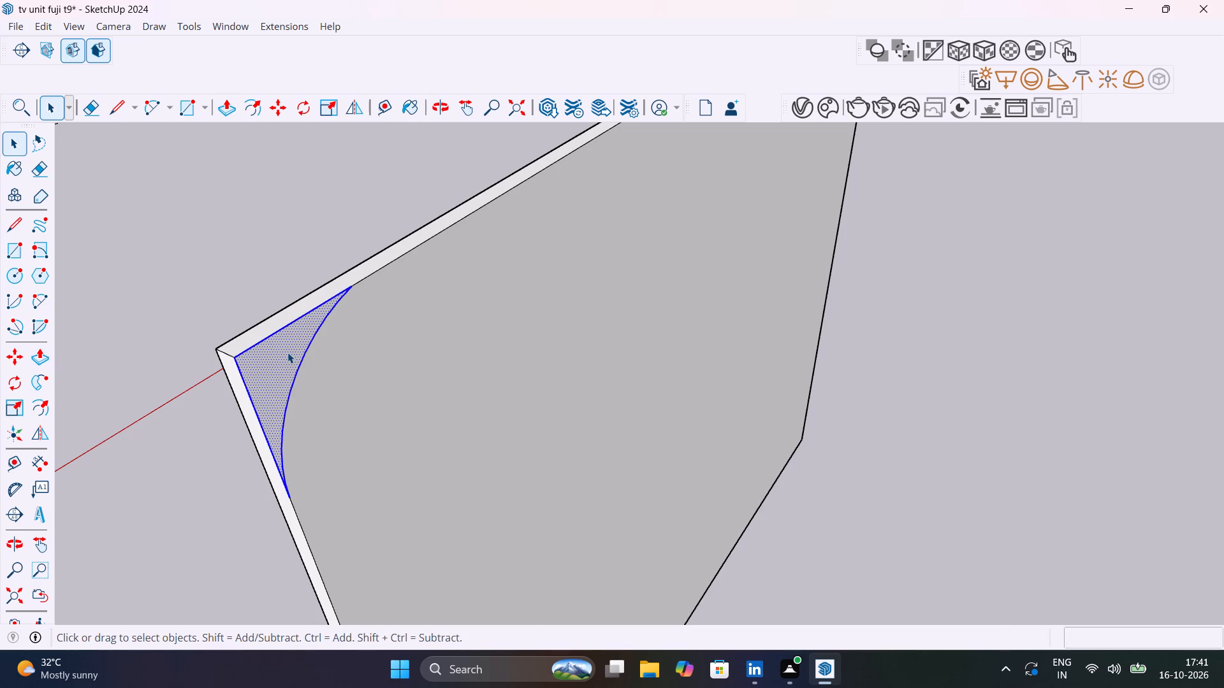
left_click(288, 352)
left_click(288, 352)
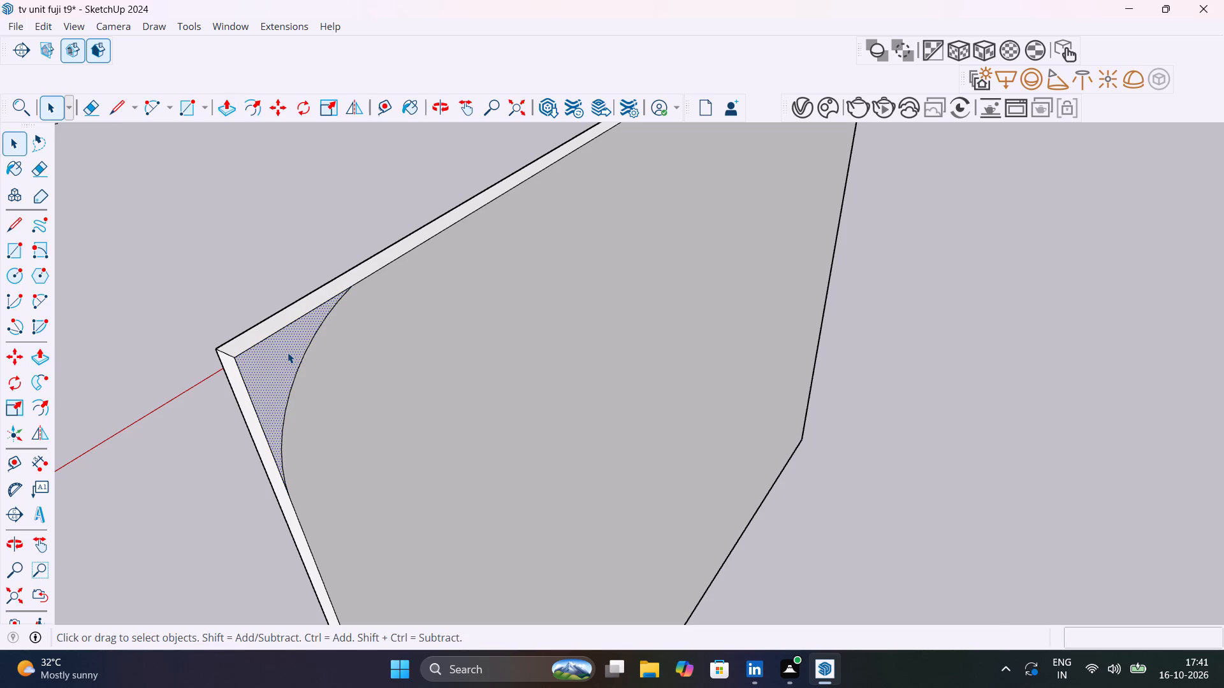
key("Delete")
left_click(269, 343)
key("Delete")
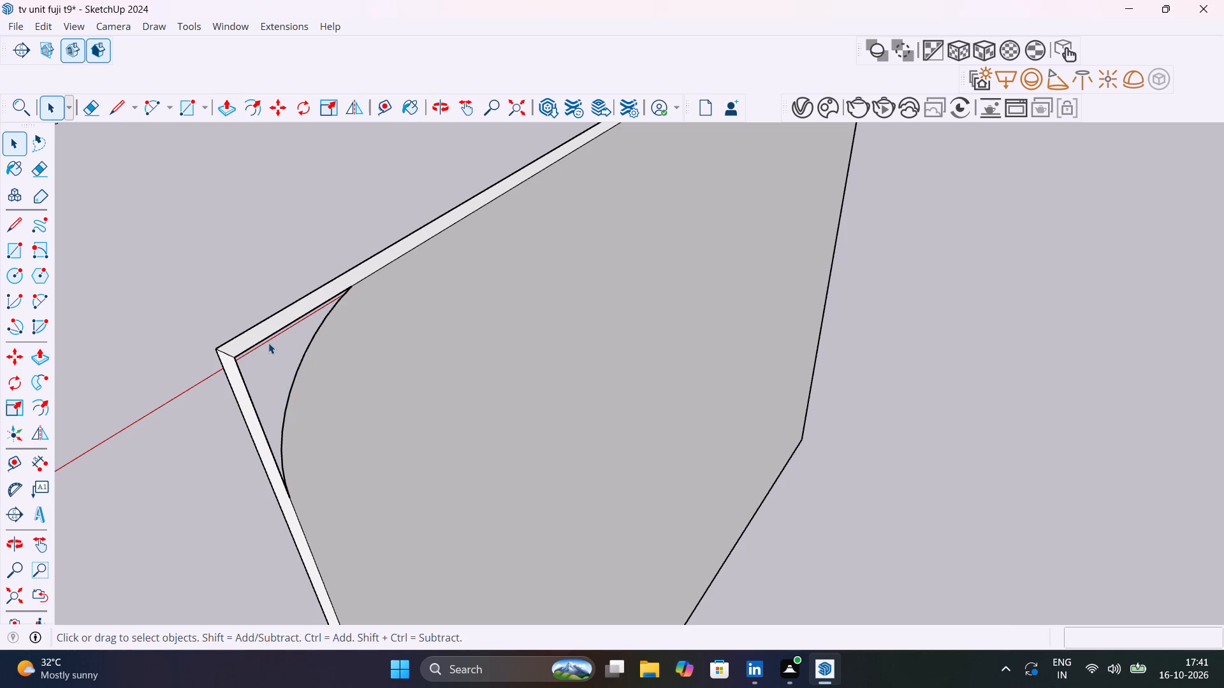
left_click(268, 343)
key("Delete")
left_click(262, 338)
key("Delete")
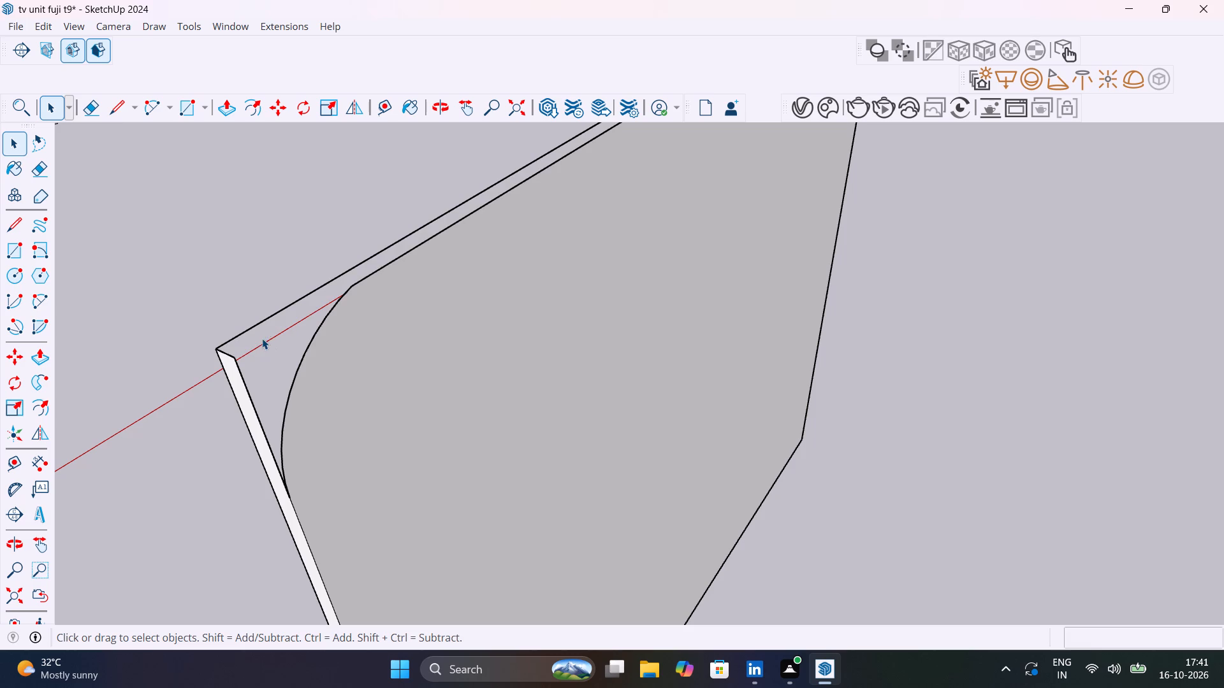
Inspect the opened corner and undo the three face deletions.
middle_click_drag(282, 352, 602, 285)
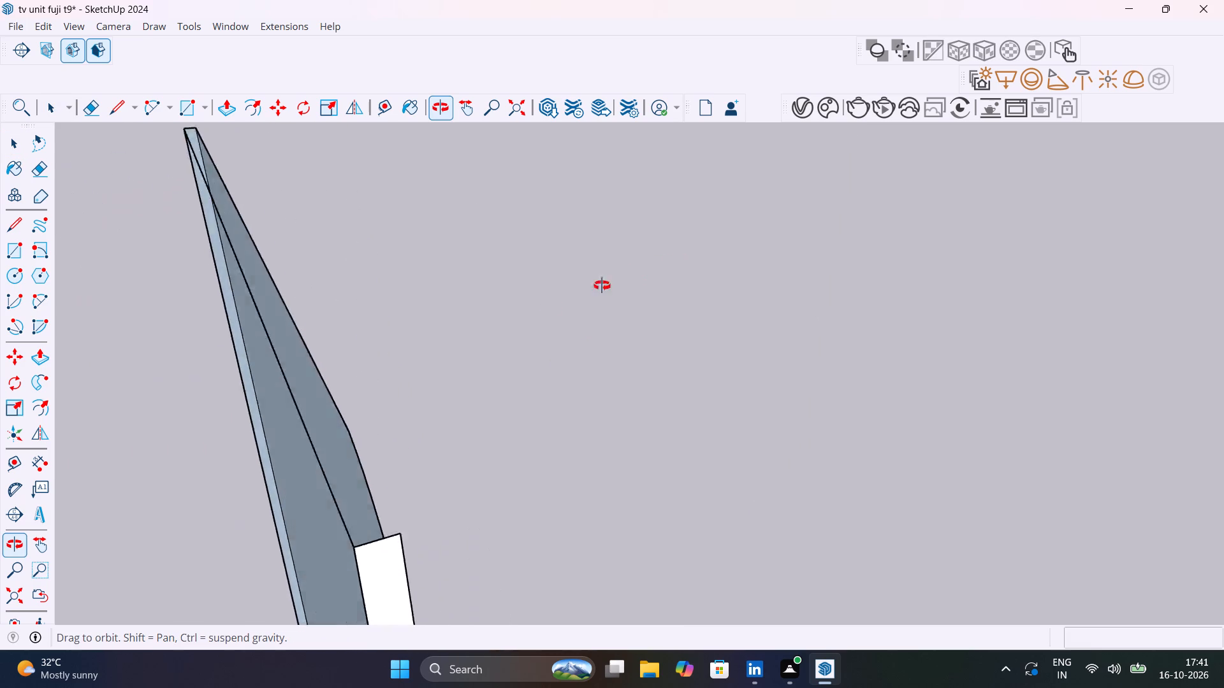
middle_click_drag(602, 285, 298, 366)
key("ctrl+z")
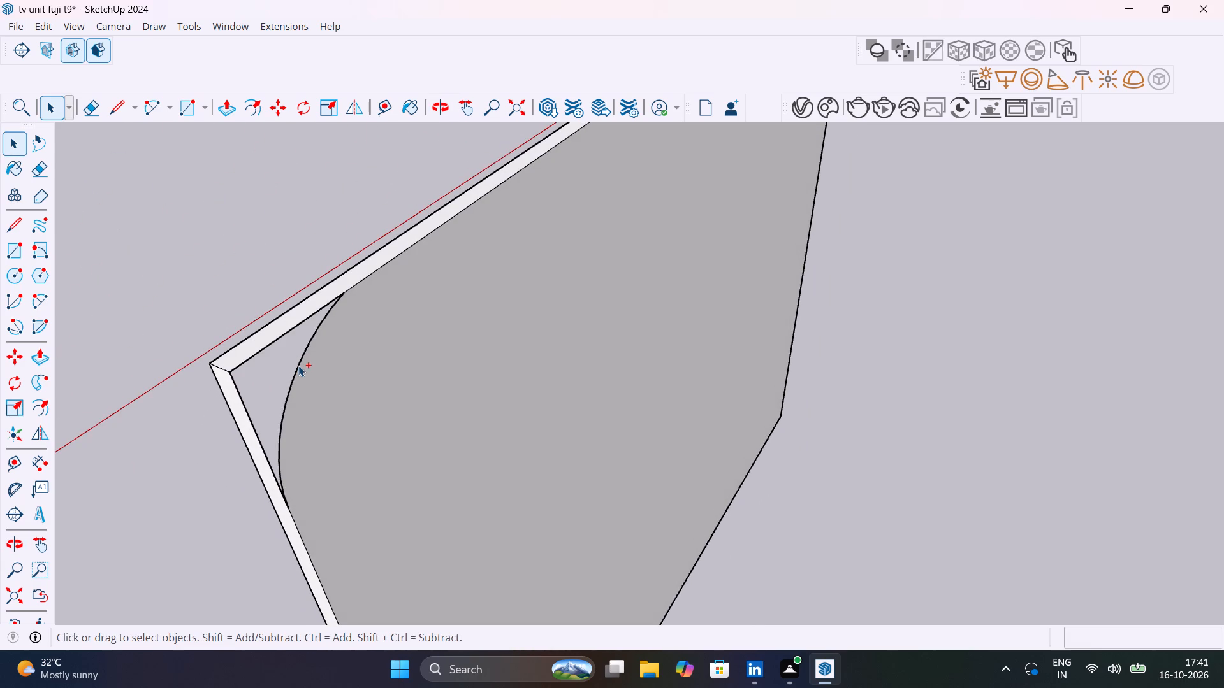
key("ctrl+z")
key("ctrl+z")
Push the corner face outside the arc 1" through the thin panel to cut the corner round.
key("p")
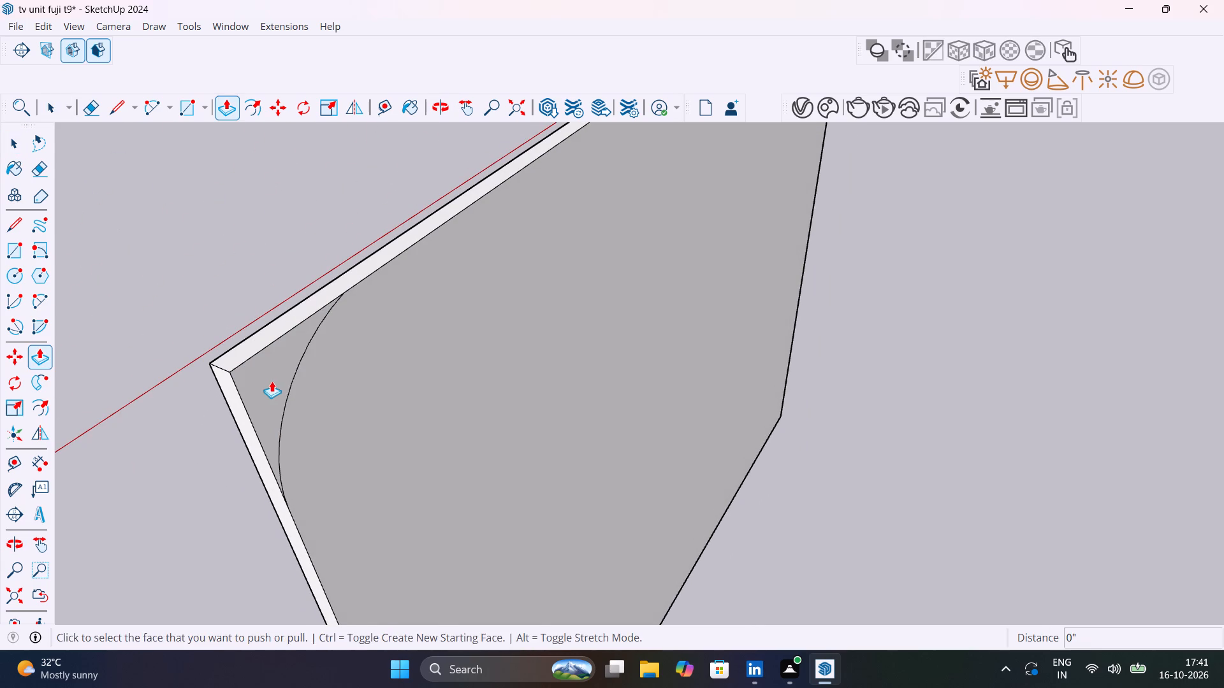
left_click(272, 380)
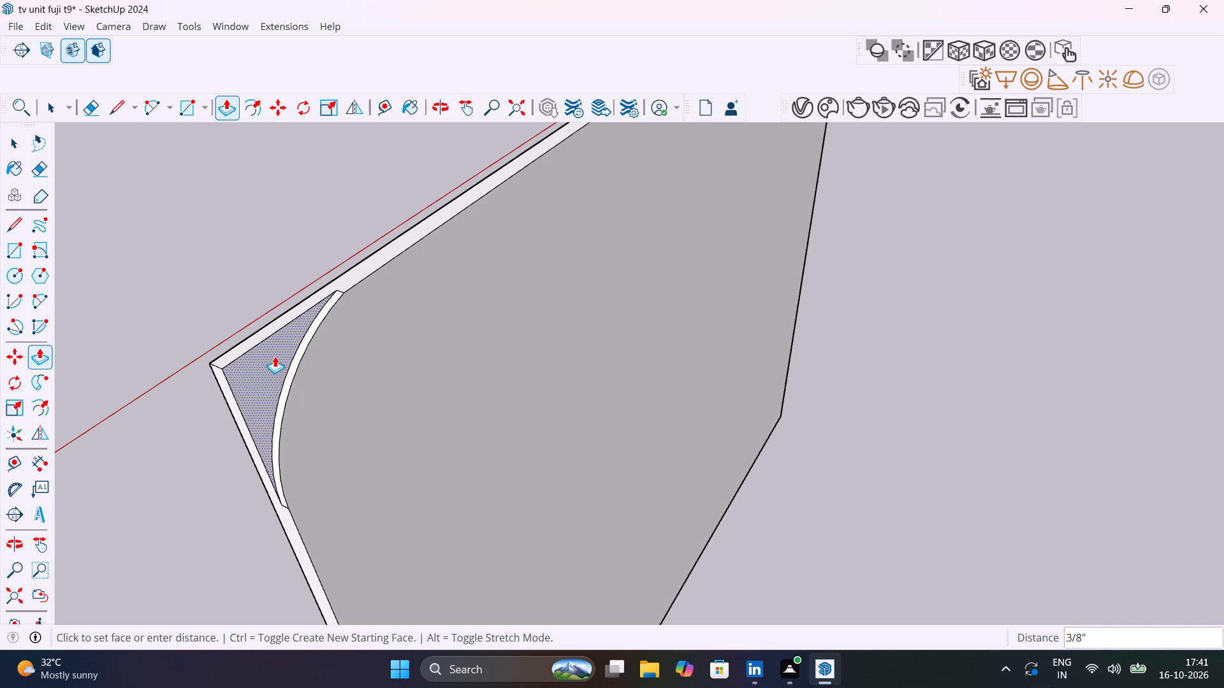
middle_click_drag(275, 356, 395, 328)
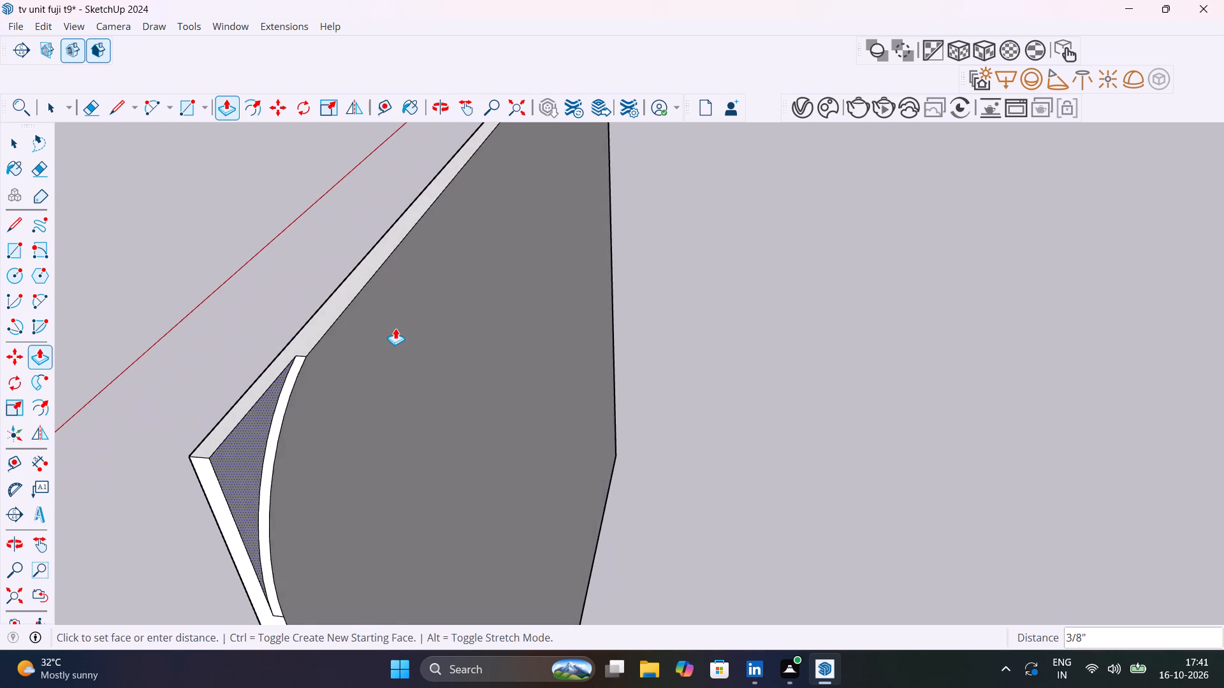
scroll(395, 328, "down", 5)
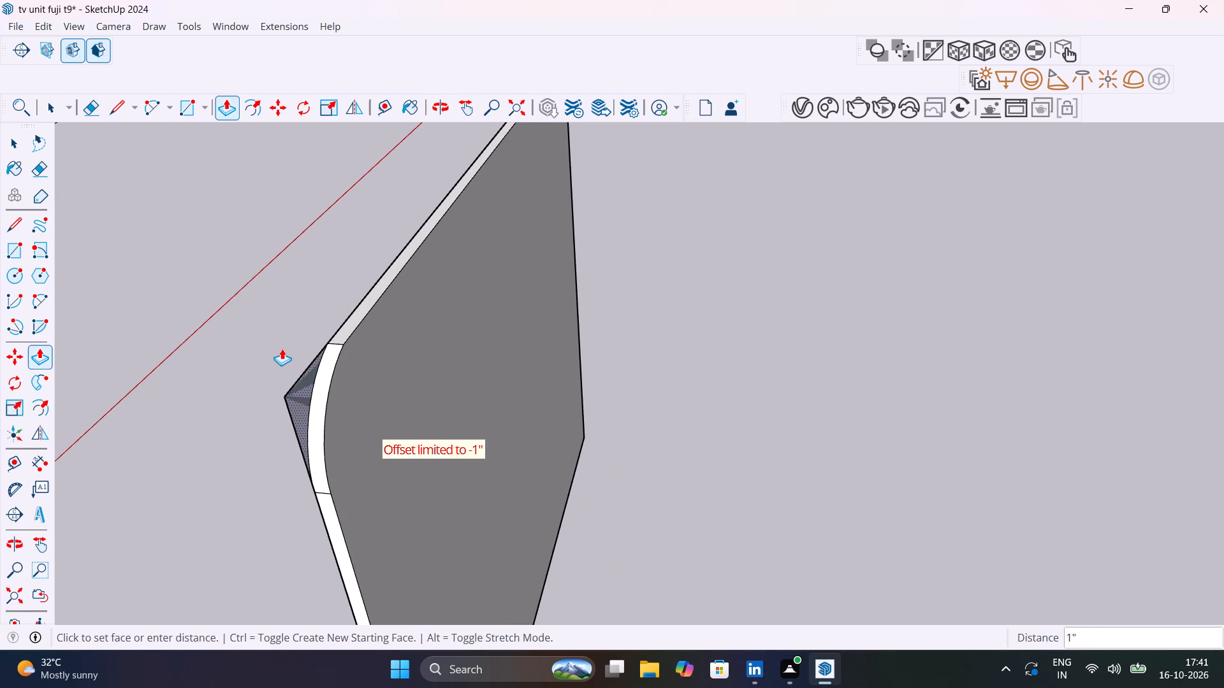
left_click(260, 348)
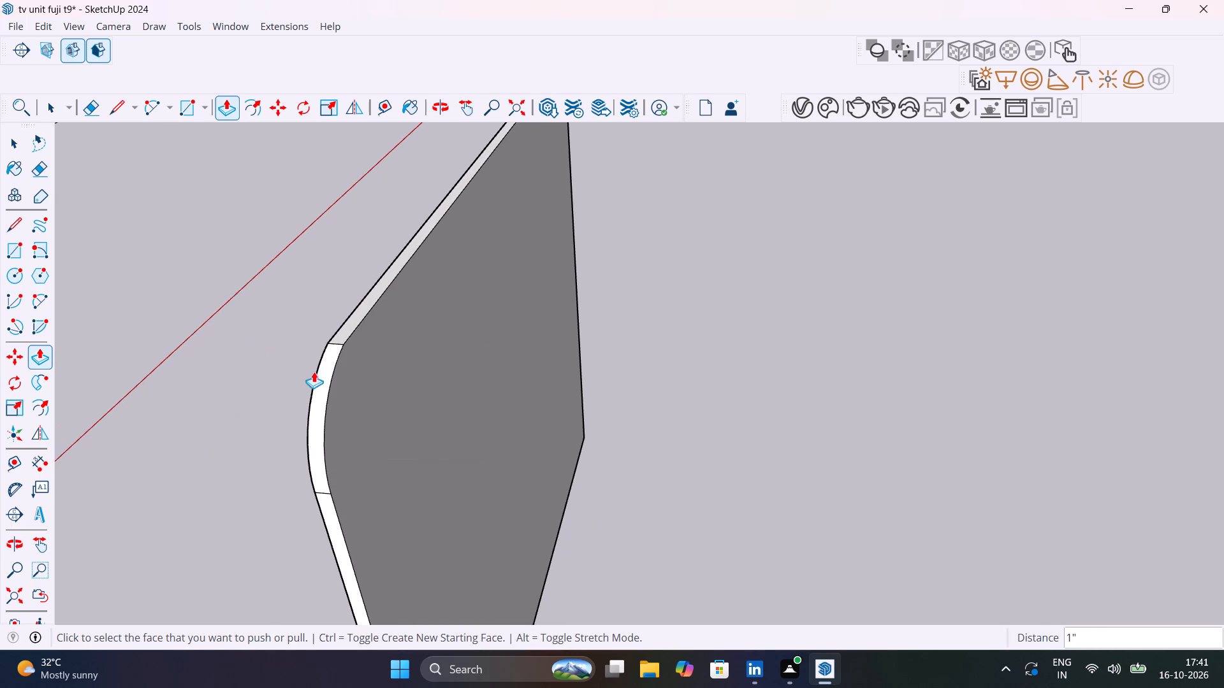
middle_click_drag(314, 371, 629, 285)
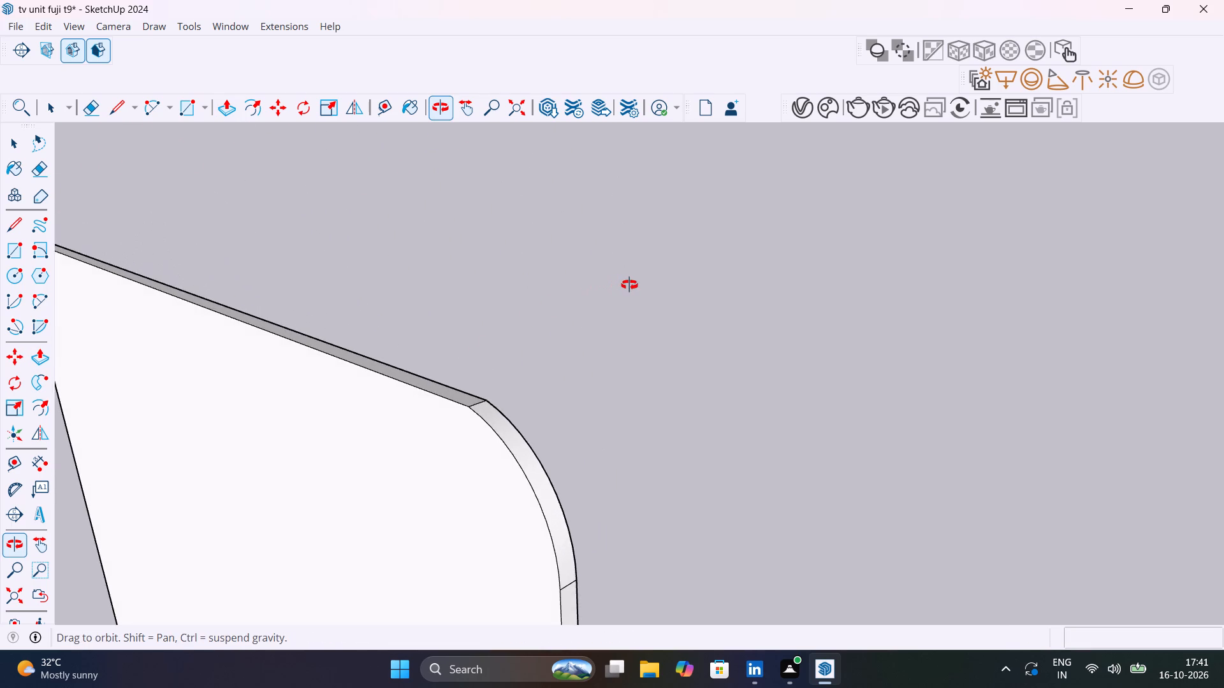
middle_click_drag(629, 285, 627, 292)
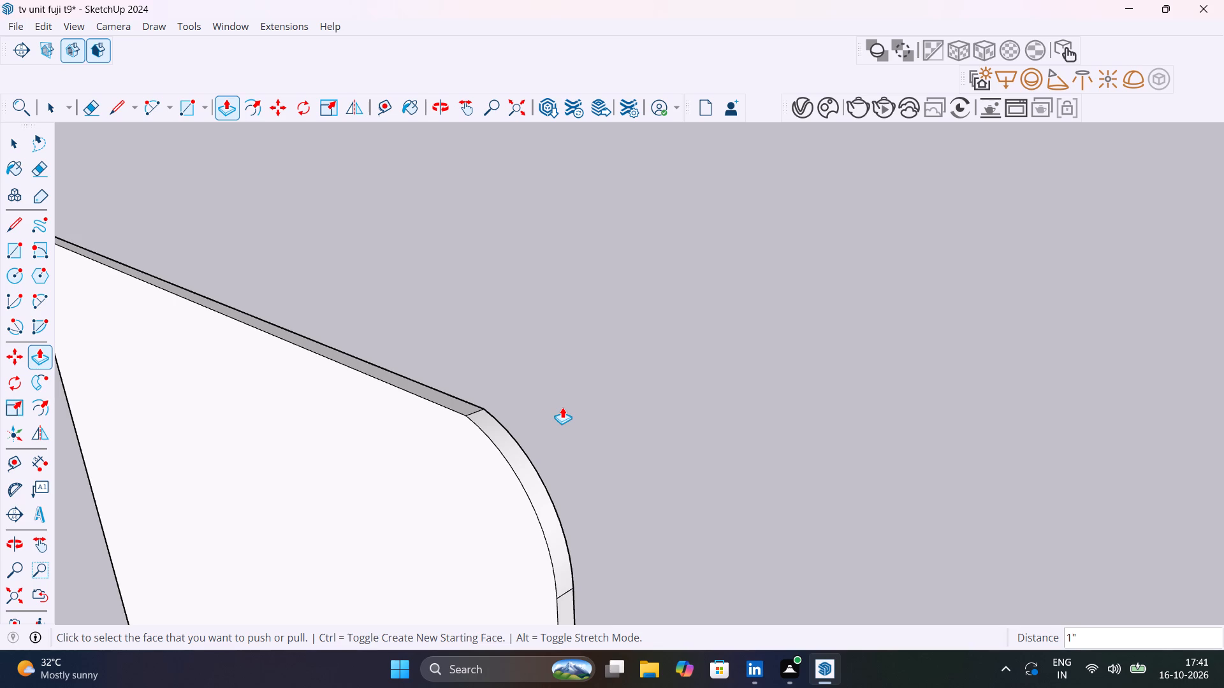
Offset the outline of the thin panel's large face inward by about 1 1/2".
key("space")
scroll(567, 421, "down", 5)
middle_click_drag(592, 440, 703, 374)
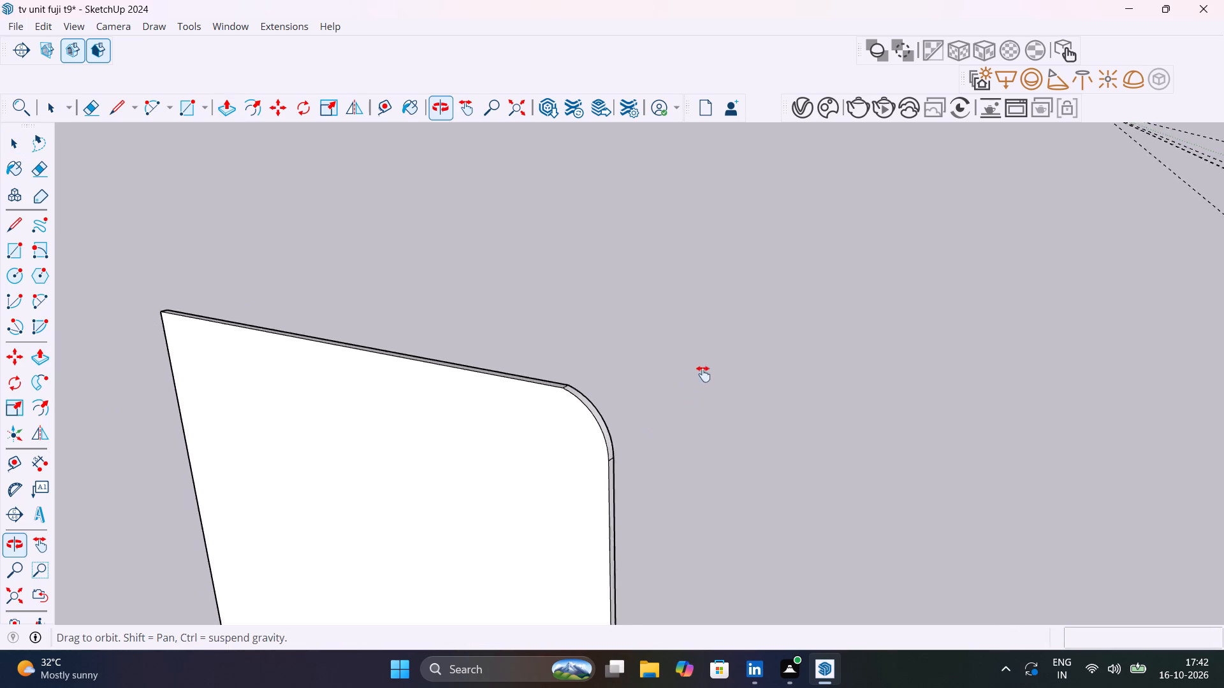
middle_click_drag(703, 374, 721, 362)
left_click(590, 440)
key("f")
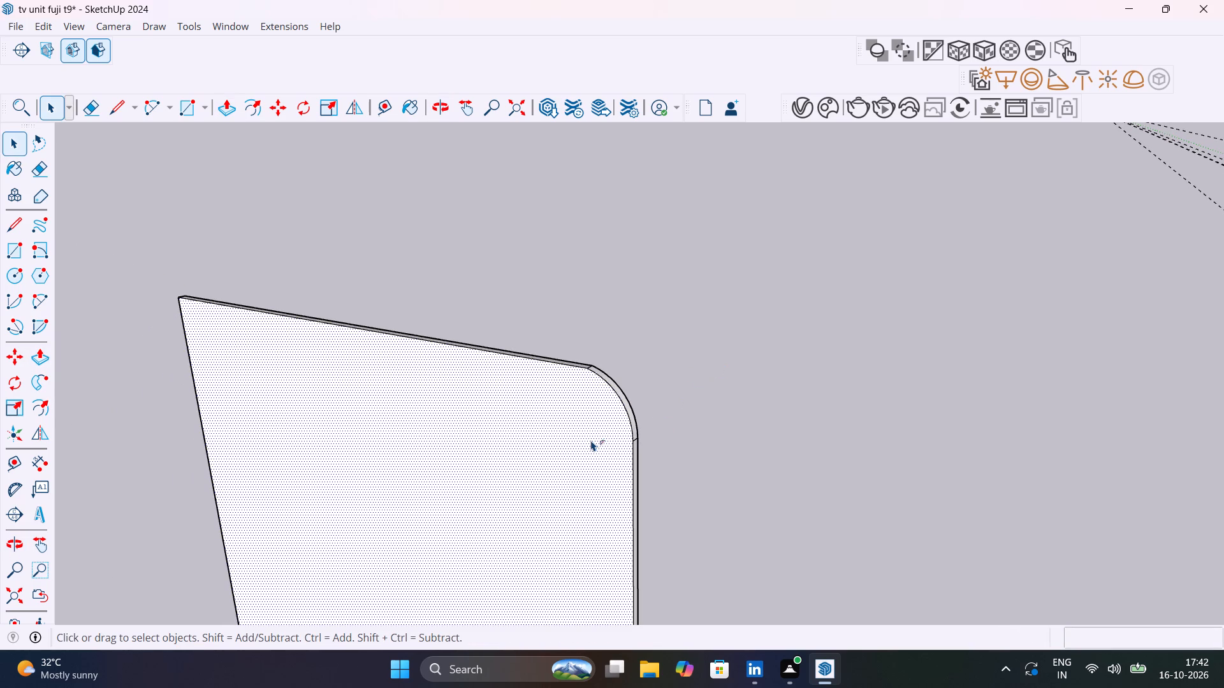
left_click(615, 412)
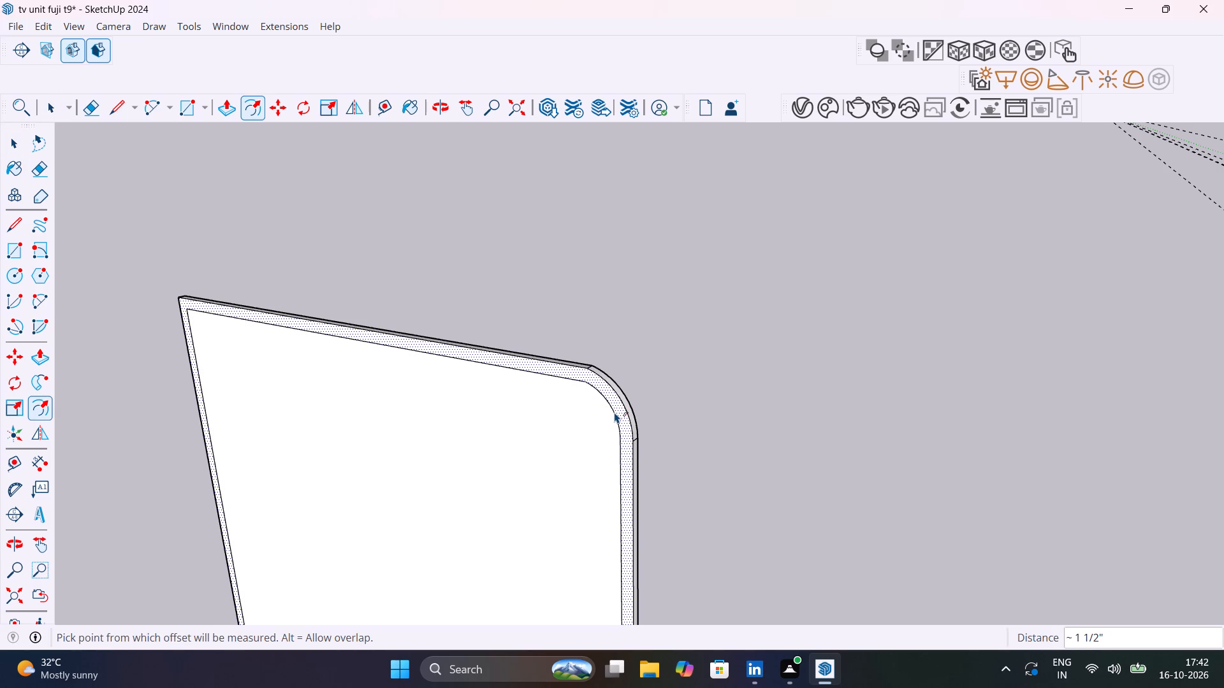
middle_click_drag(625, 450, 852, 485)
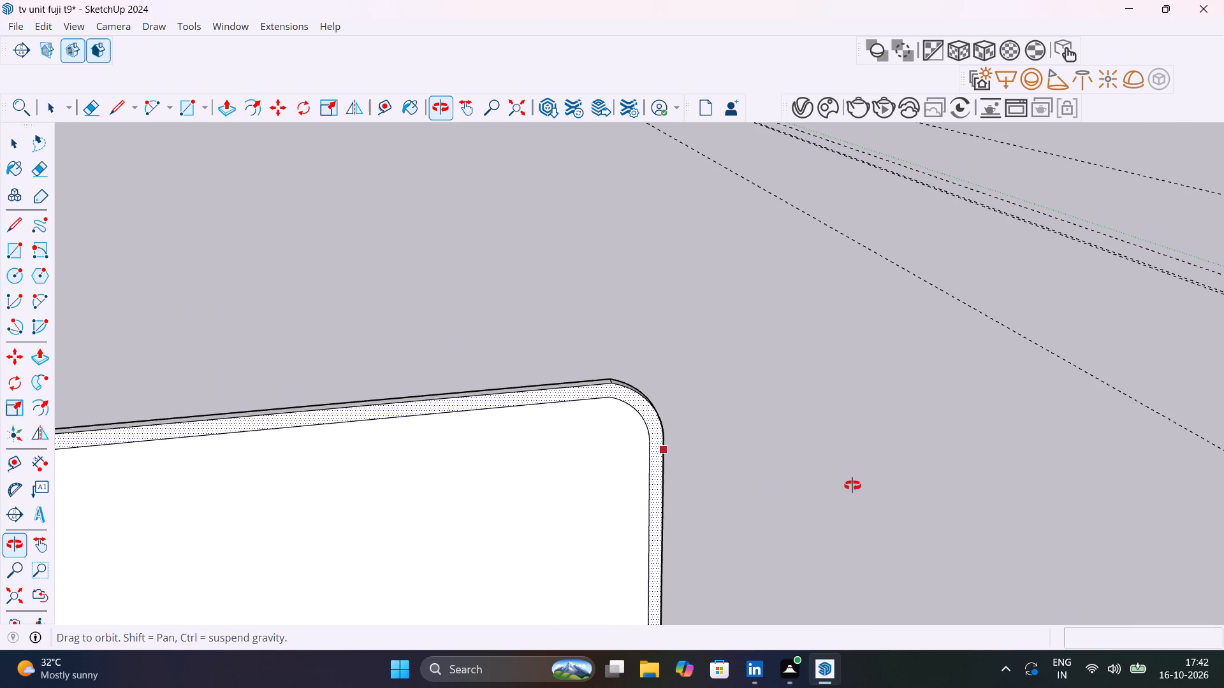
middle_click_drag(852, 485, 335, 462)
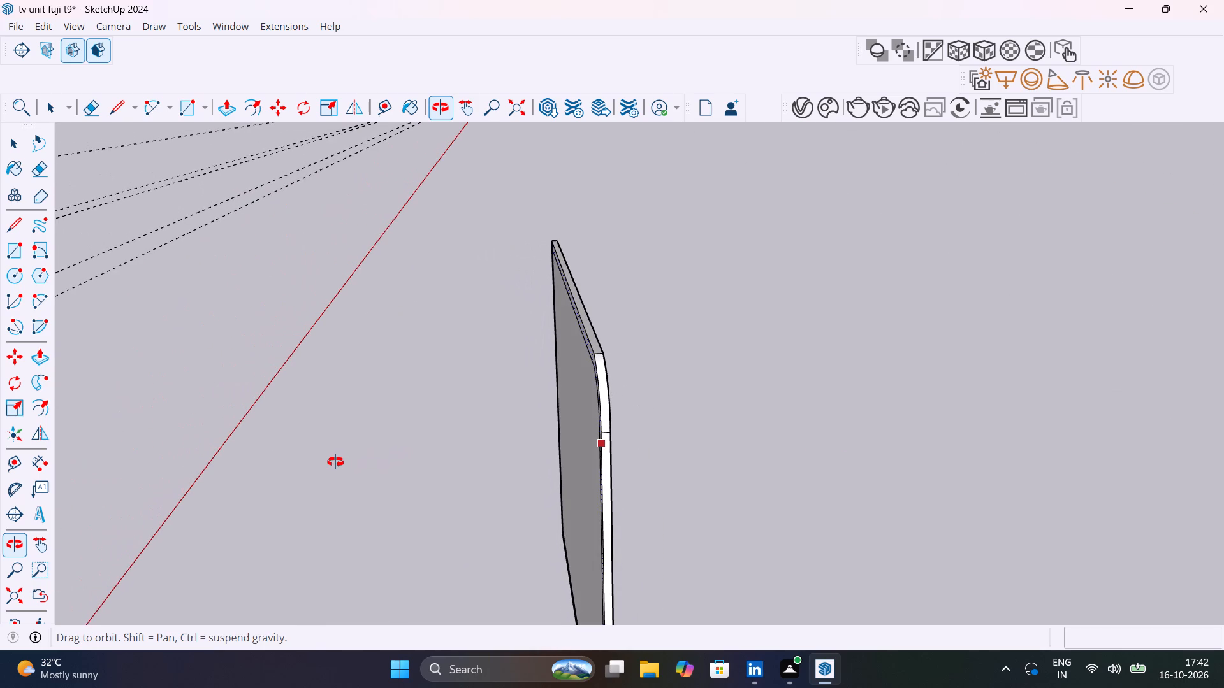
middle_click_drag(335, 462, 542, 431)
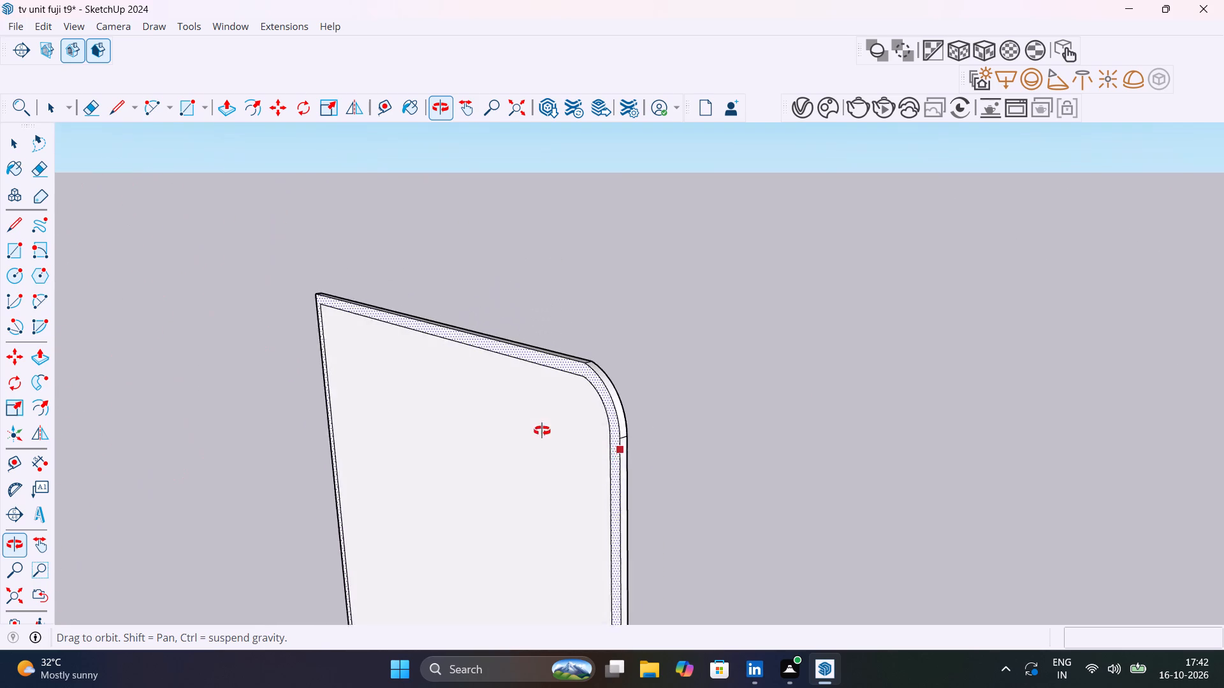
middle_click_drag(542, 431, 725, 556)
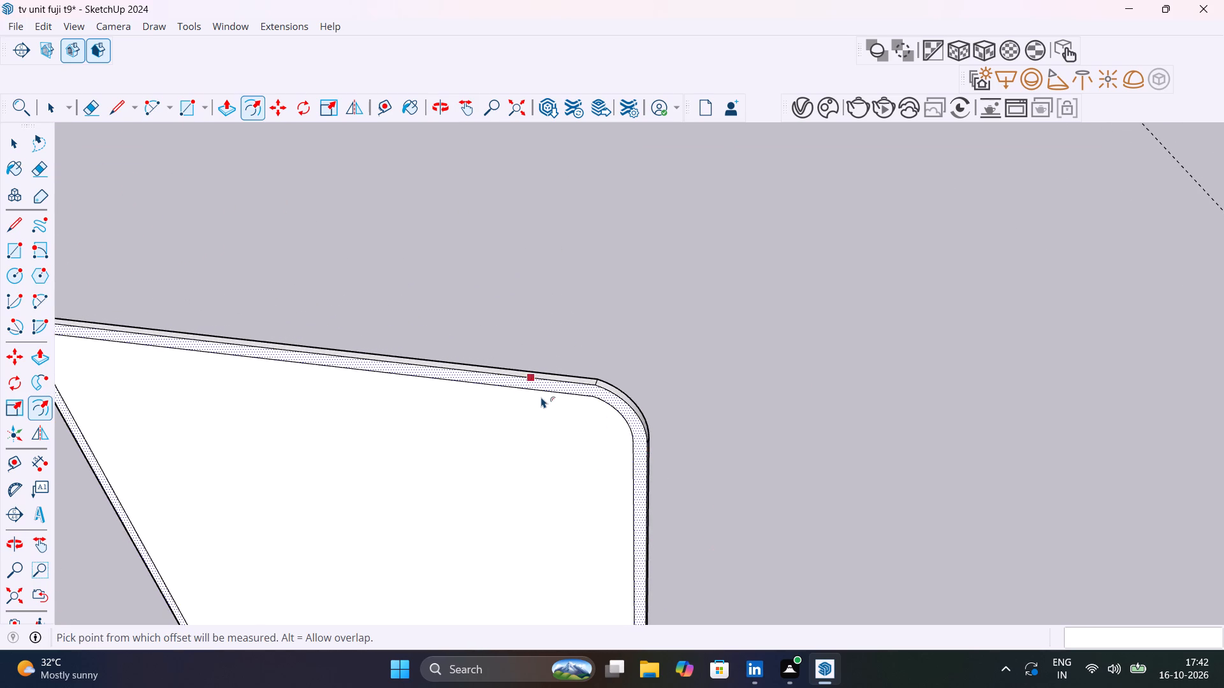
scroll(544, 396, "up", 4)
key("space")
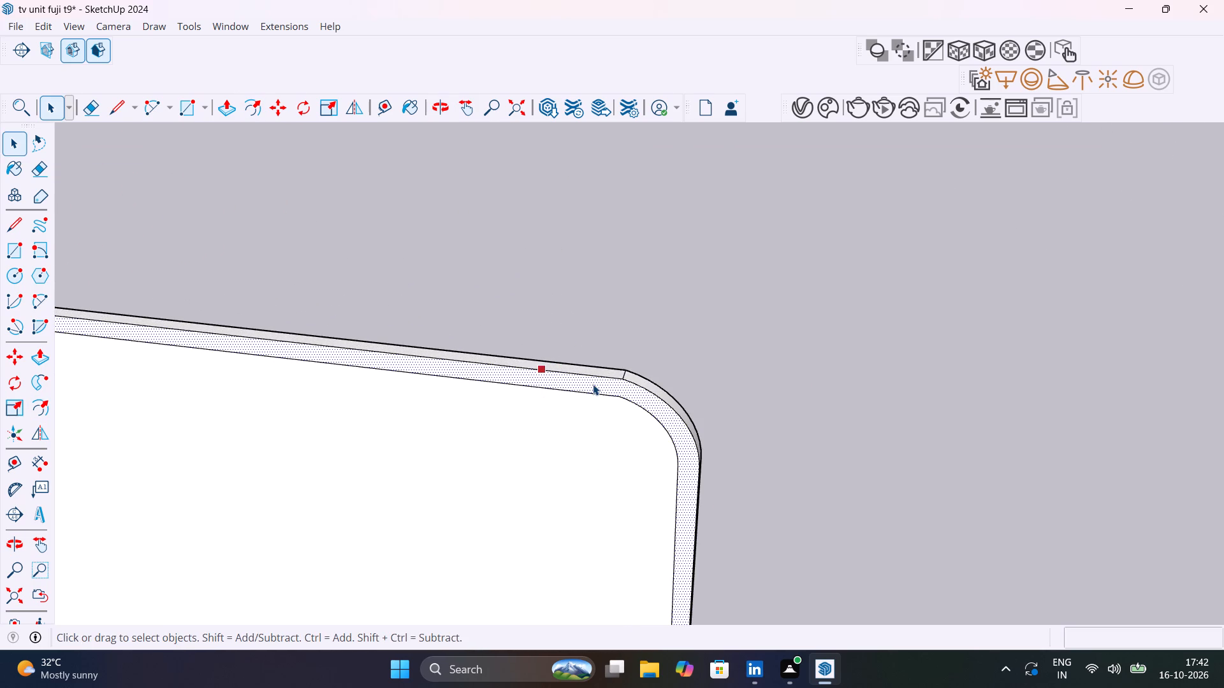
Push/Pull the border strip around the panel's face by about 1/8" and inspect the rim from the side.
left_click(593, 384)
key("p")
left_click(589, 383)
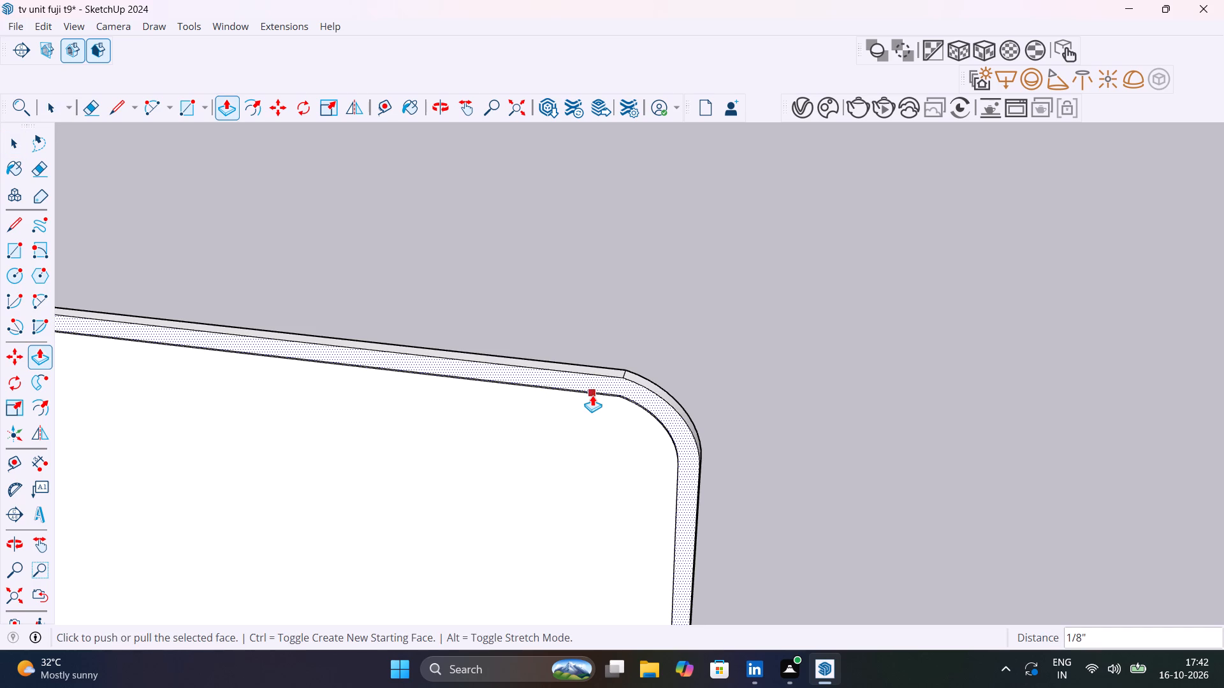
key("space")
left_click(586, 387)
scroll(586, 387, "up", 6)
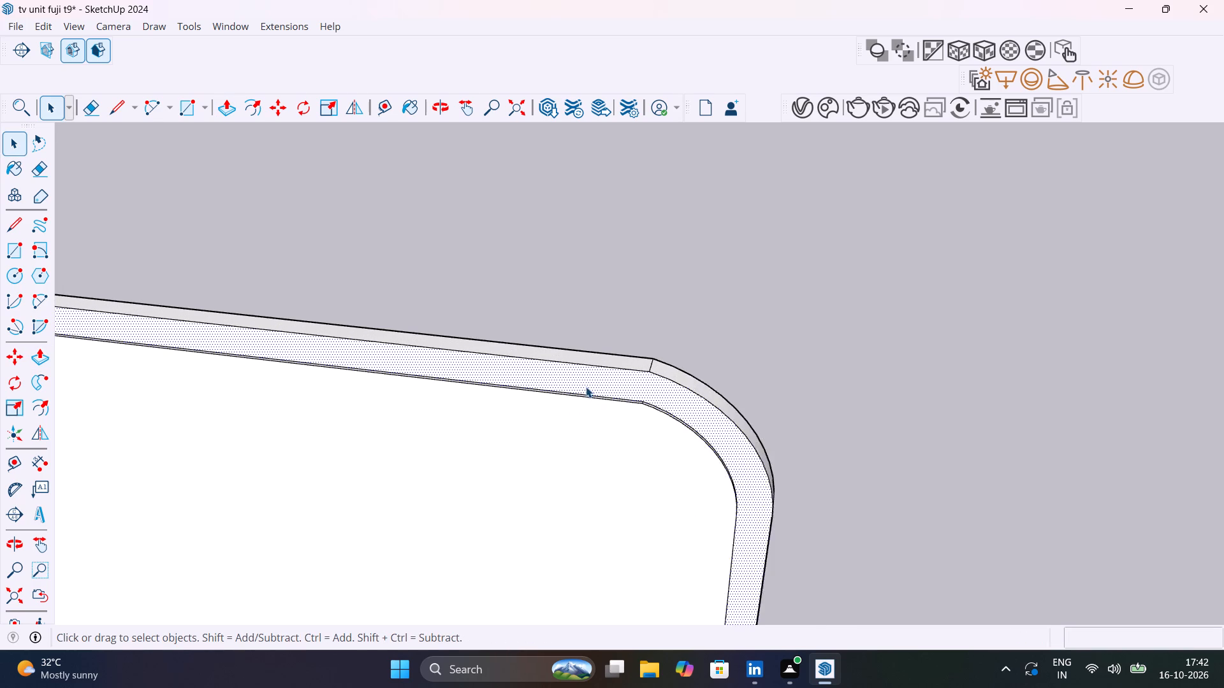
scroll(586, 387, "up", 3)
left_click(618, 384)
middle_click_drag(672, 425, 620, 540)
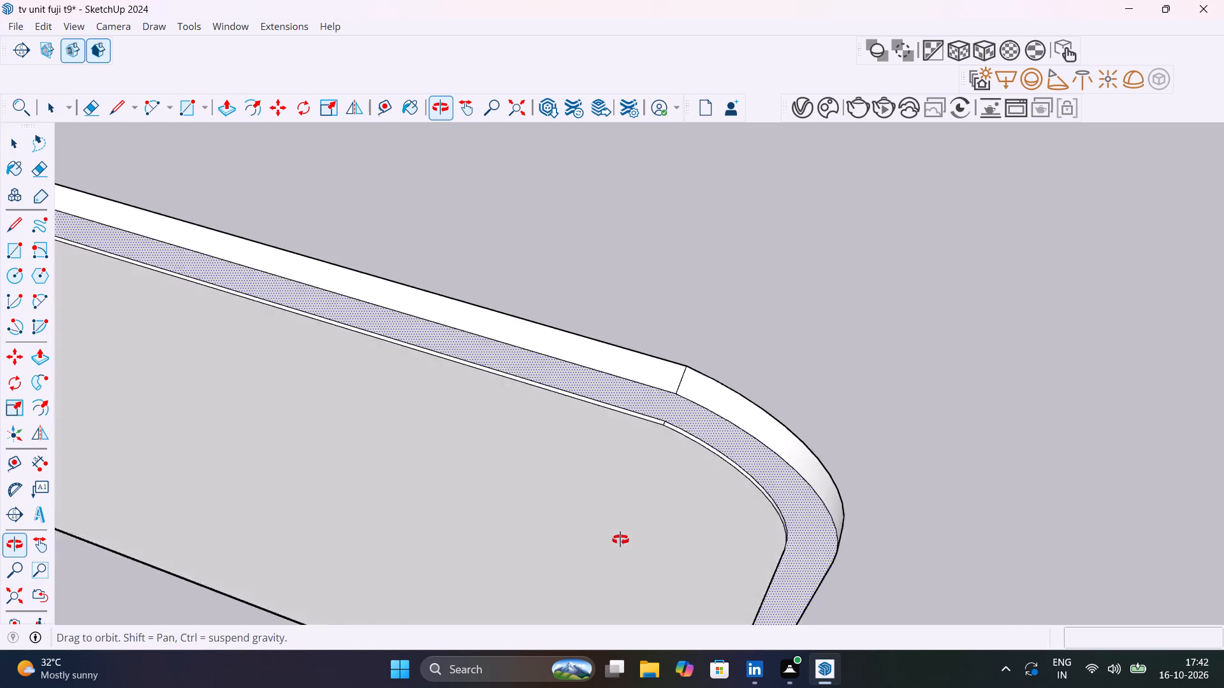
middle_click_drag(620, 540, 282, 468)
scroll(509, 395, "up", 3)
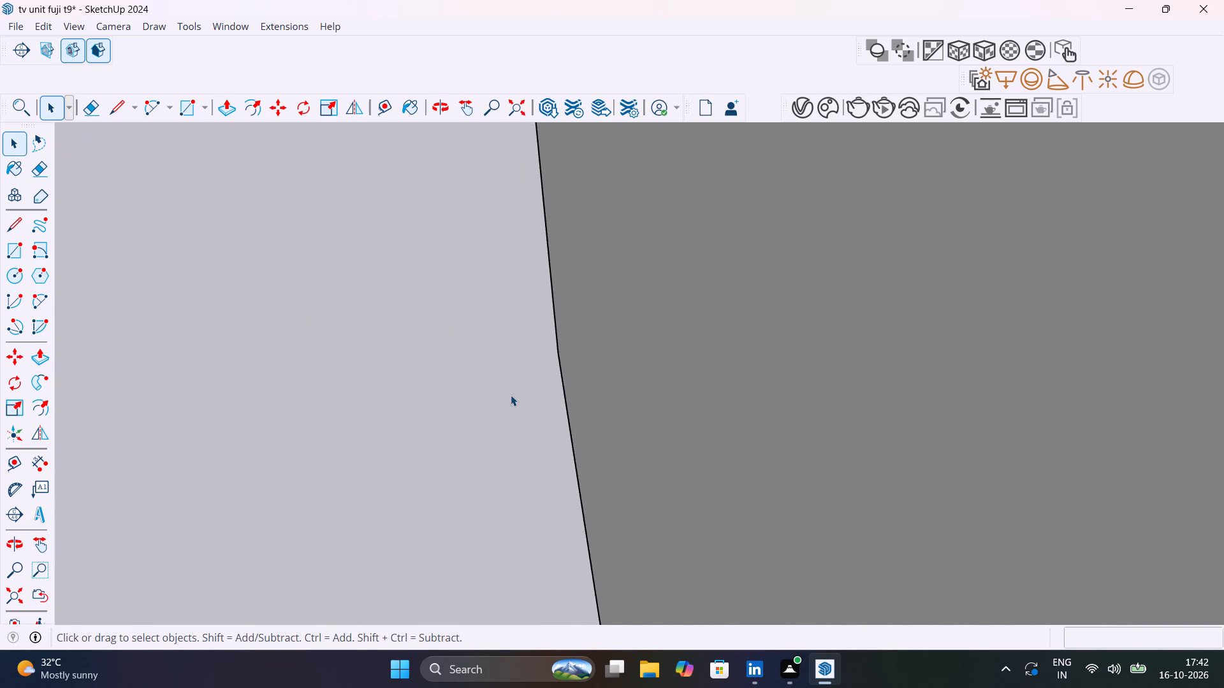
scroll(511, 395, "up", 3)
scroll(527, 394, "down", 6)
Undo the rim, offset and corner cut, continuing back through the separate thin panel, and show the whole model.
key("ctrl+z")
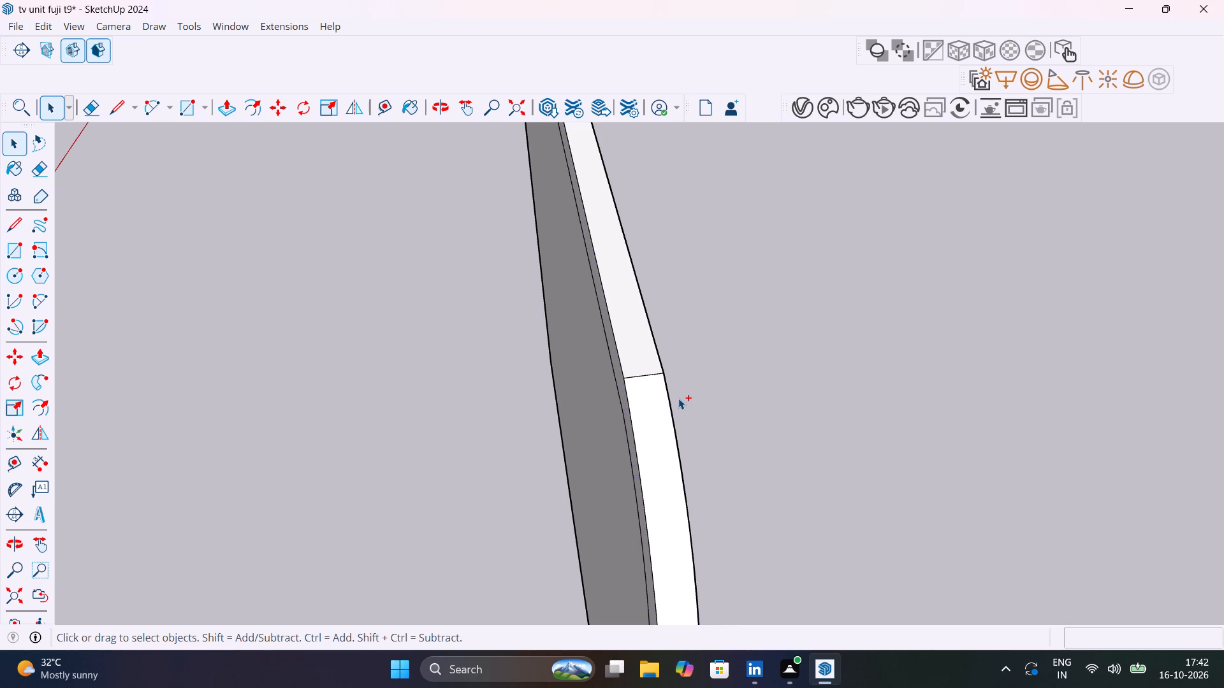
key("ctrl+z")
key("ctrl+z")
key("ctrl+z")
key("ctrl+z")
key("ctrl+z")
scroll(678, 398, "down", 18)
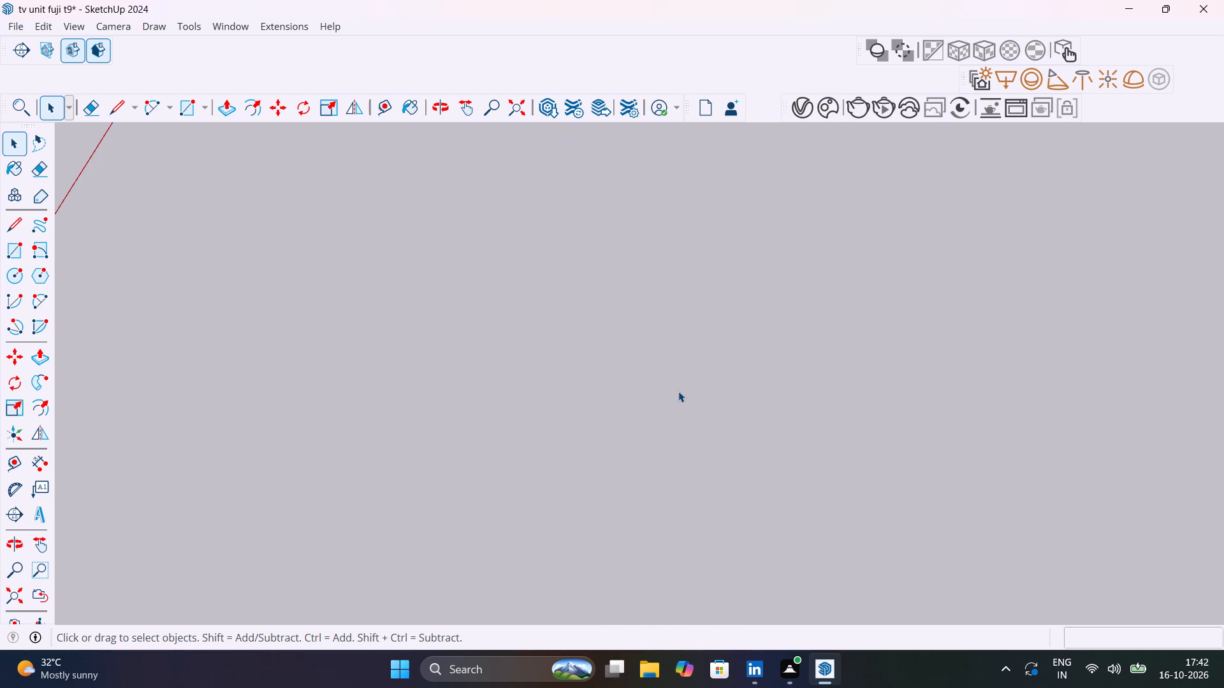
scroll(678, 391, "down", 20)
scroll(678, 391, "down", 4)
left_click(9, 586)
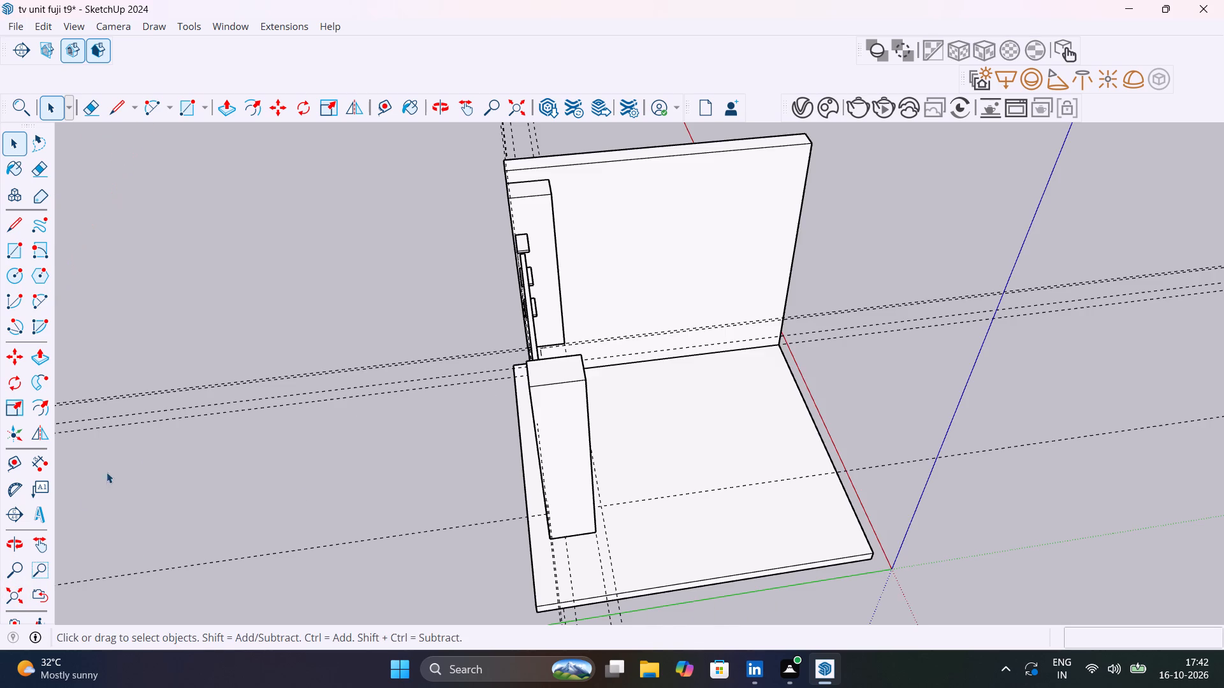
Draw a 200-segment two-point arc, tangent to both edges with a chord of about 11 1/16", across the TV panel's upper corner nearest the tall shelf unit.
scroll(608, 340, "up", 5)
scroll(380, 364, "up", 3)
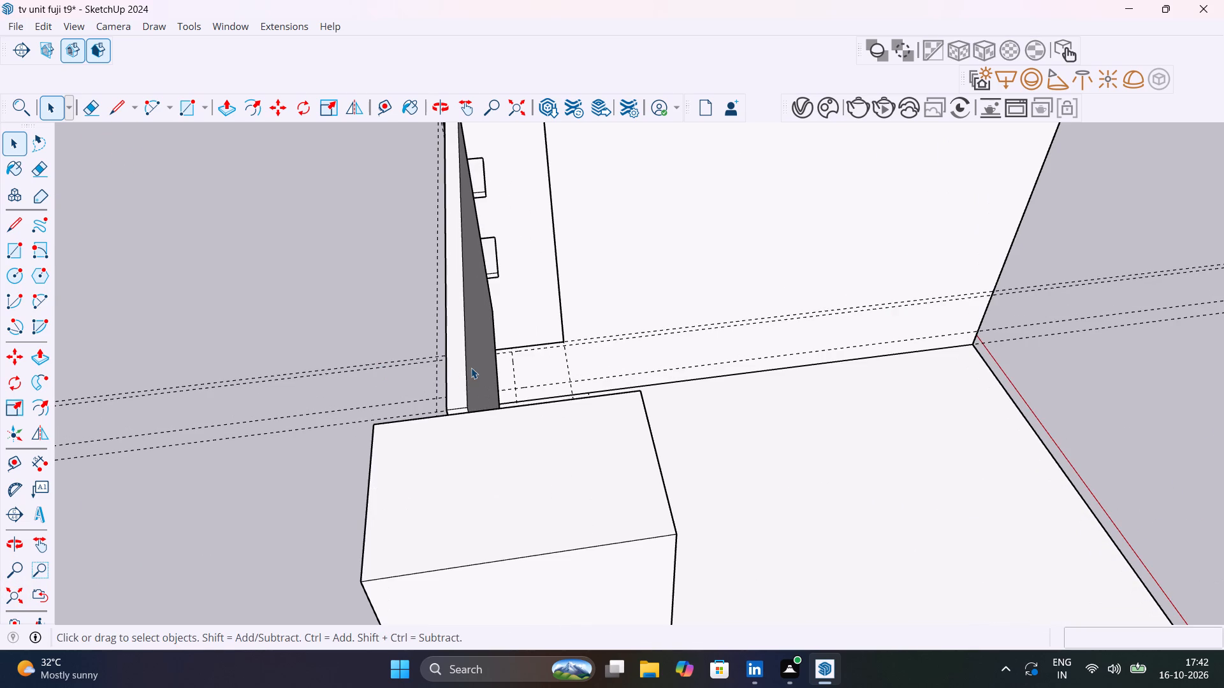
middle_click_drag(471, 368, 190, 313, "shift")
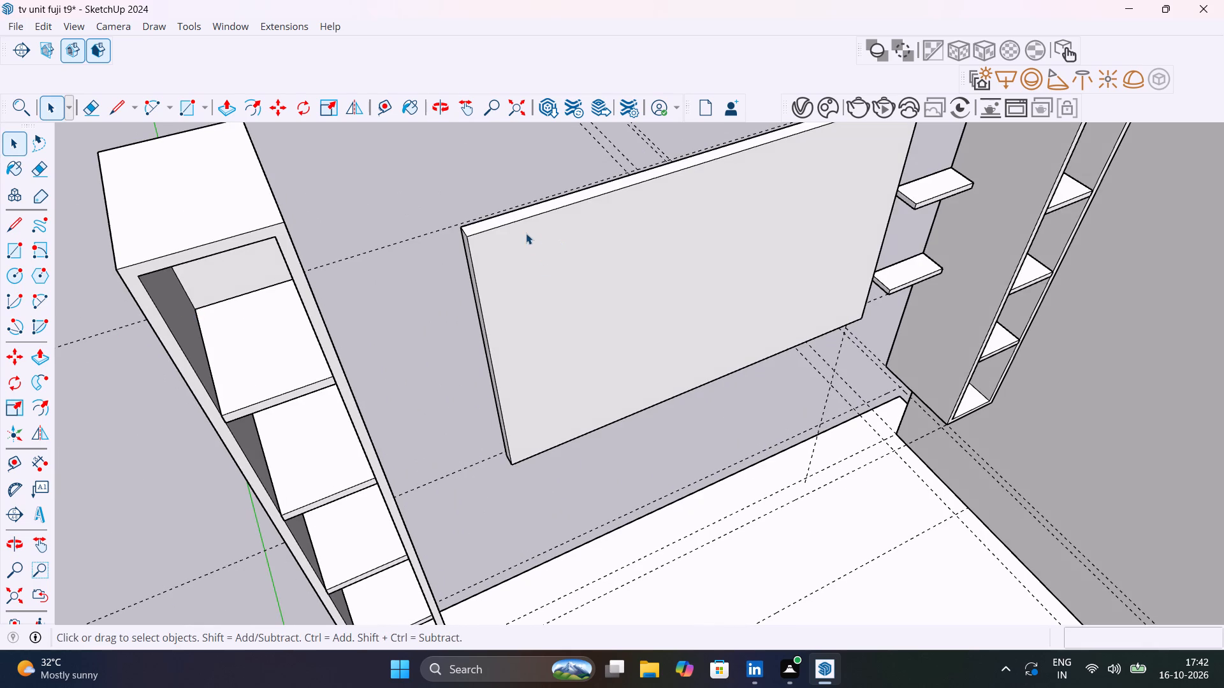
middle_click_drag(524, 229, 510, 237)
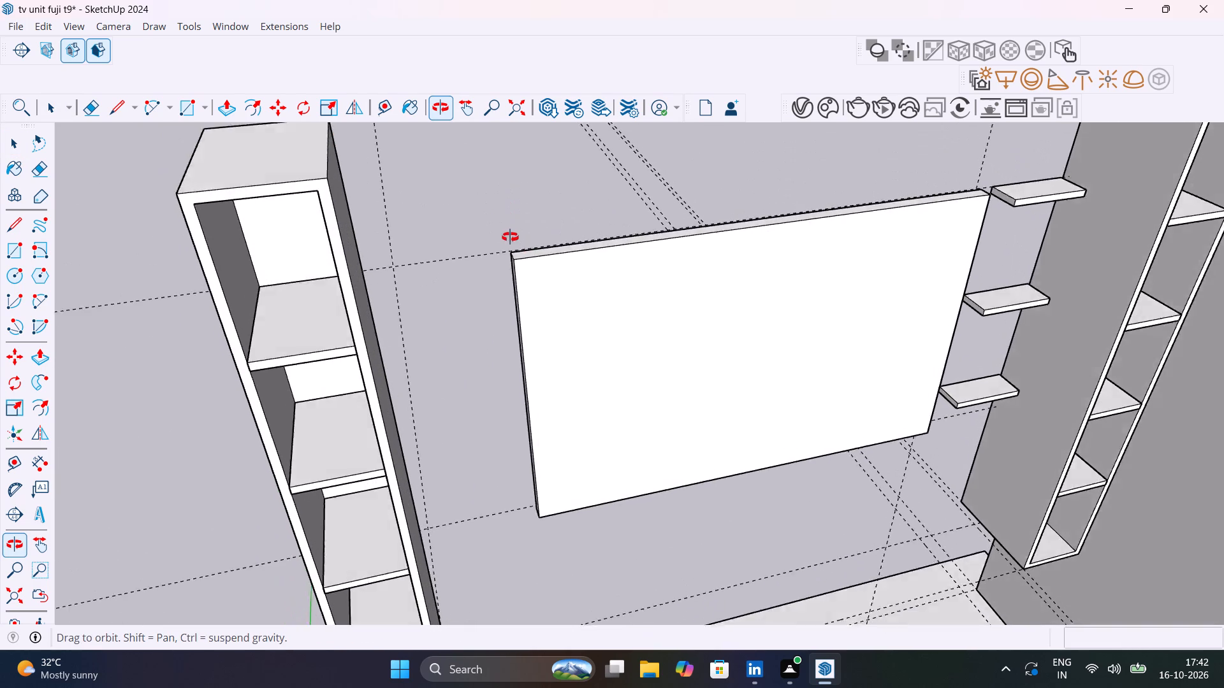
middle_click_drag(510, 237, 500, 217)
key("a")
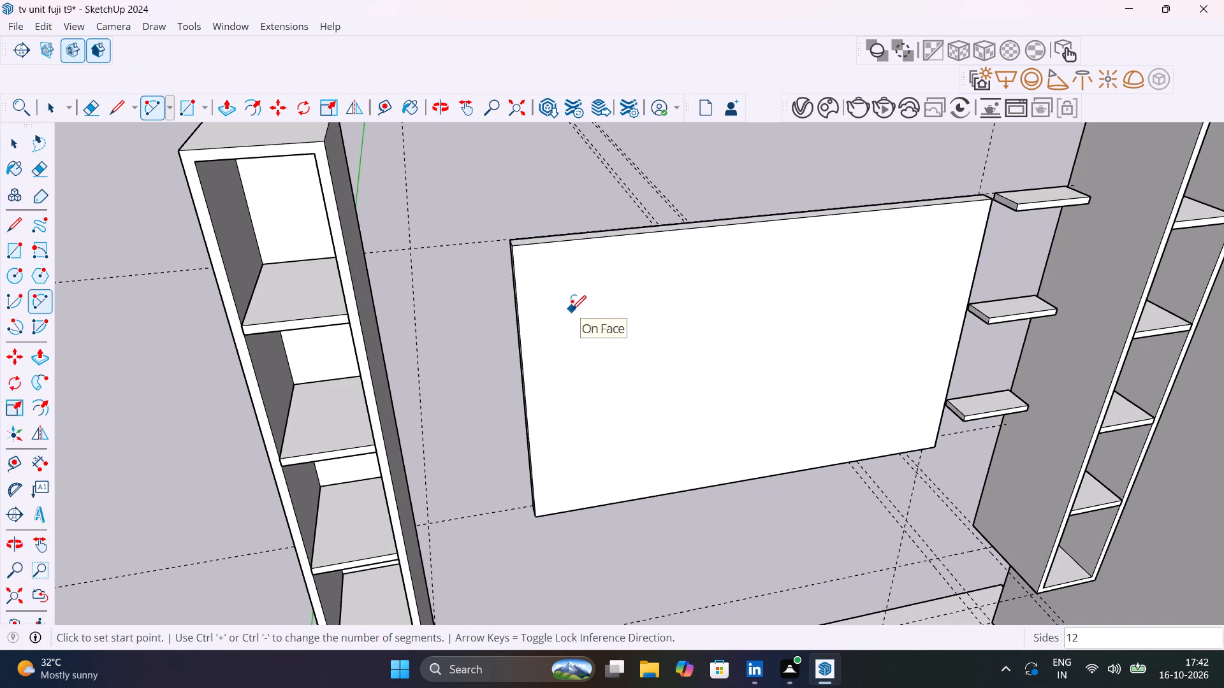
key("1")
key("BackSpace")
type("200s")
key("Return")
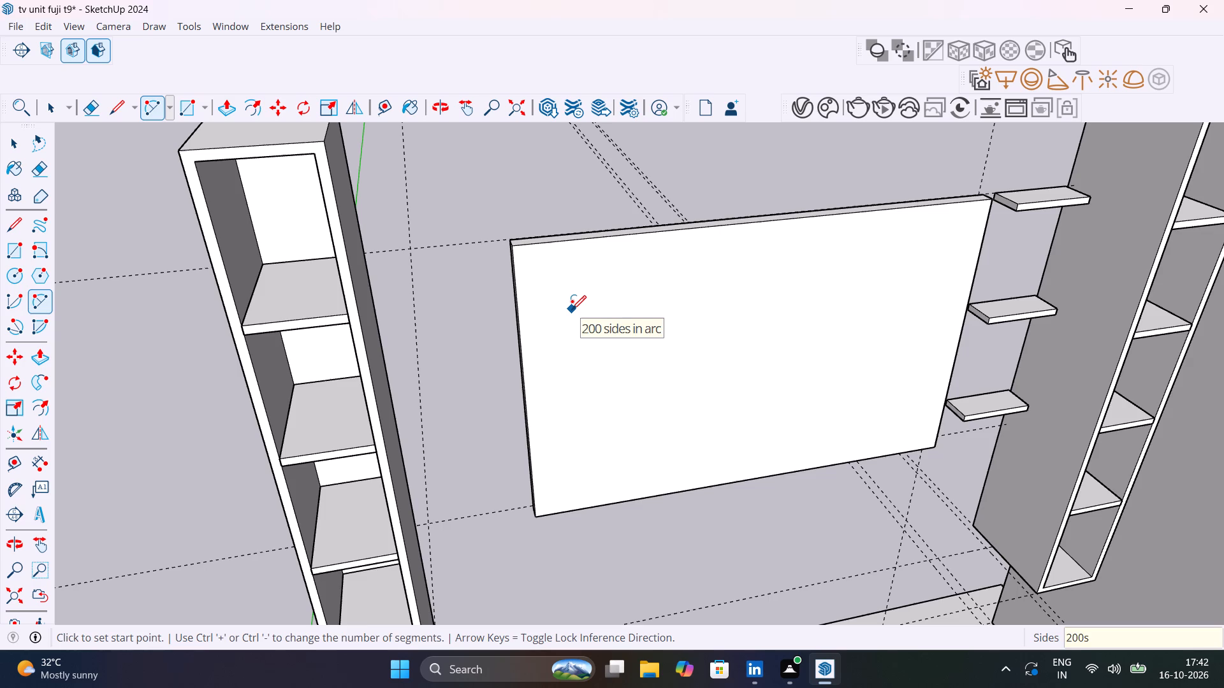
left_click(579, 243)
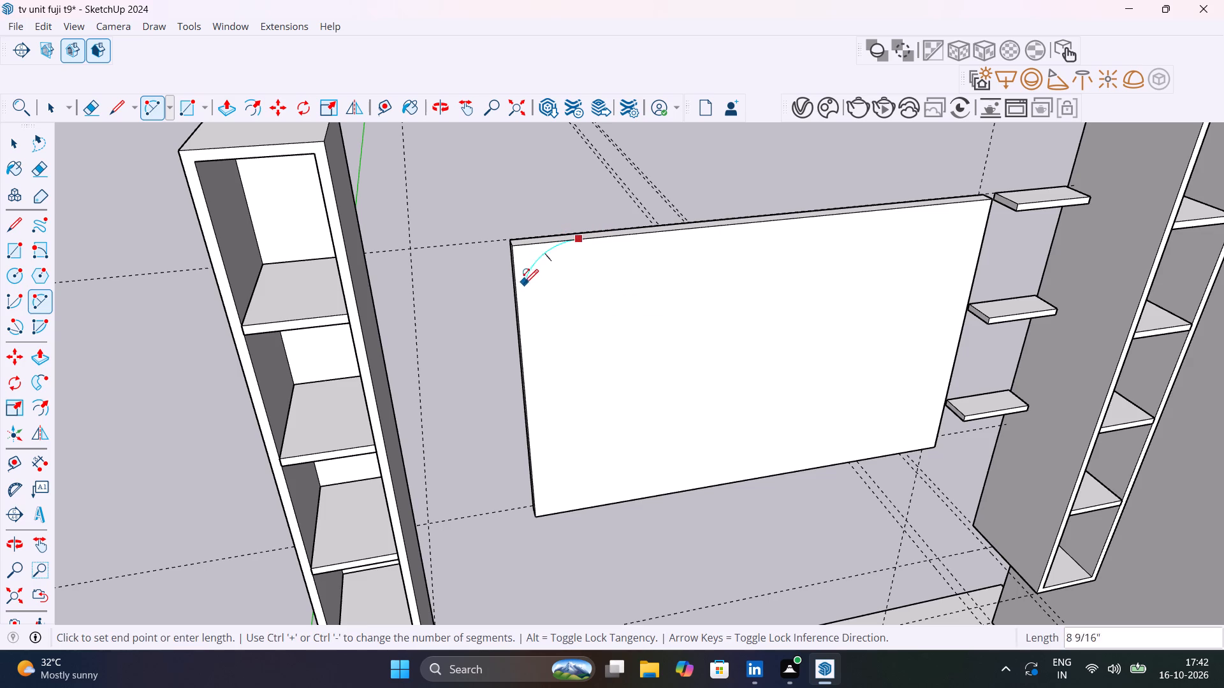
scroll(521, 295, "up", 8)
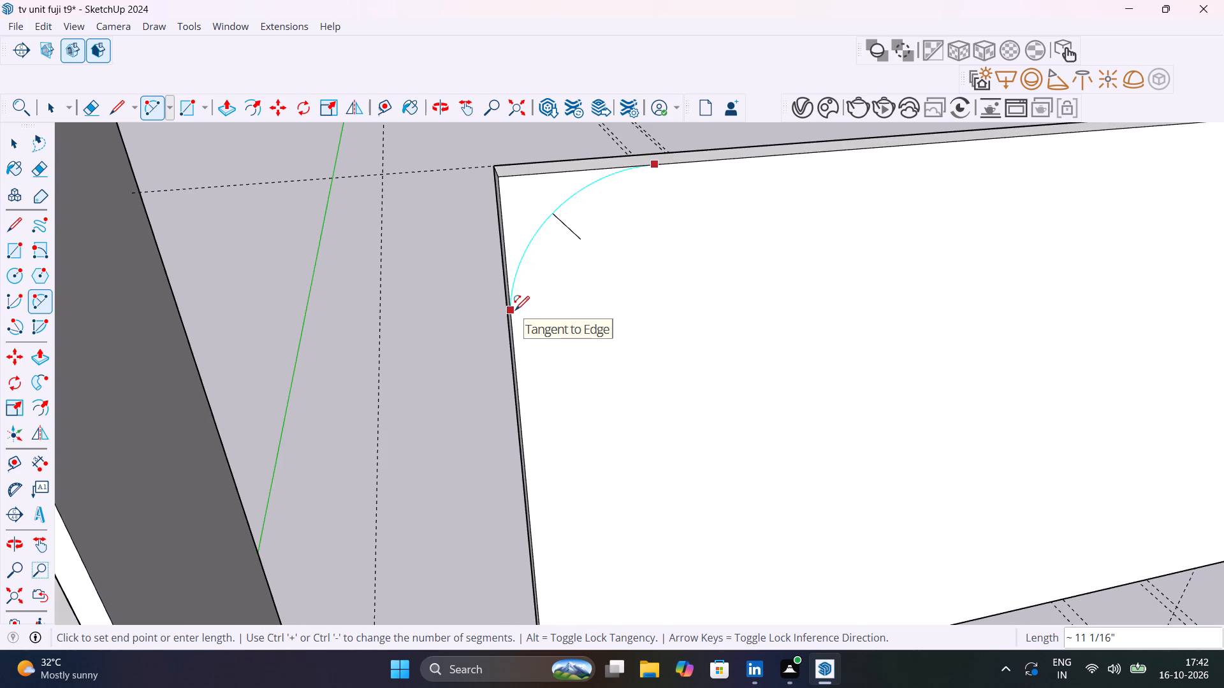
left_click(515, 310)
double_click(515, 310)
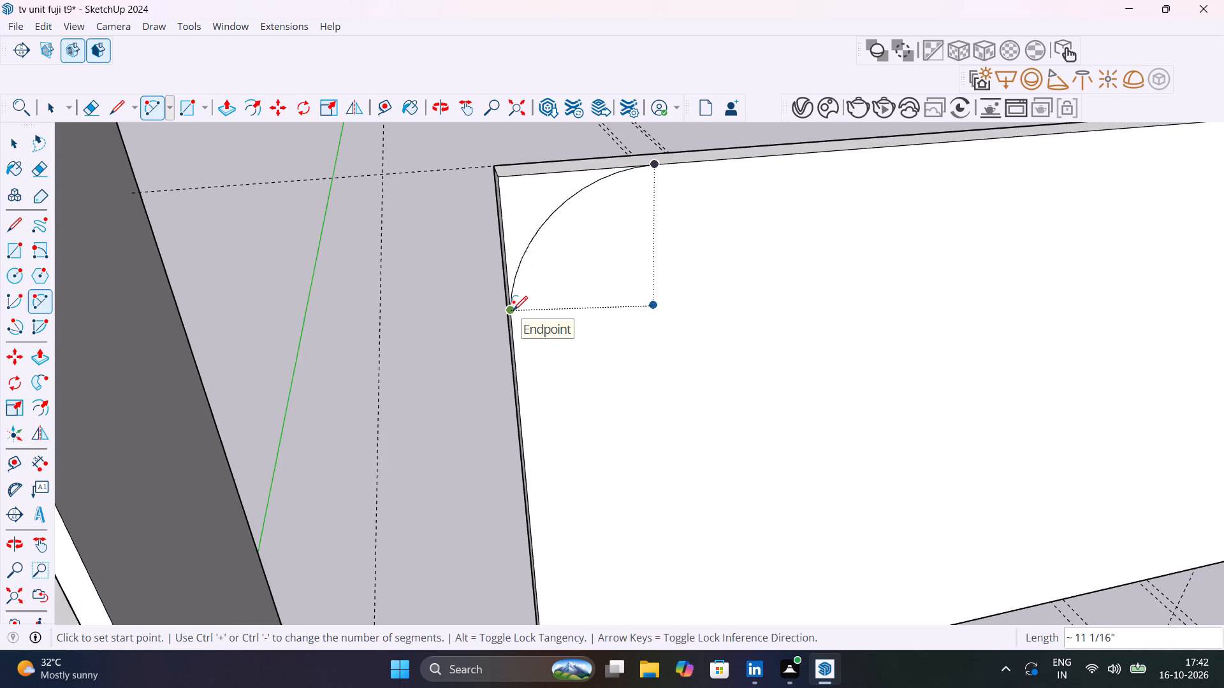
key("space")
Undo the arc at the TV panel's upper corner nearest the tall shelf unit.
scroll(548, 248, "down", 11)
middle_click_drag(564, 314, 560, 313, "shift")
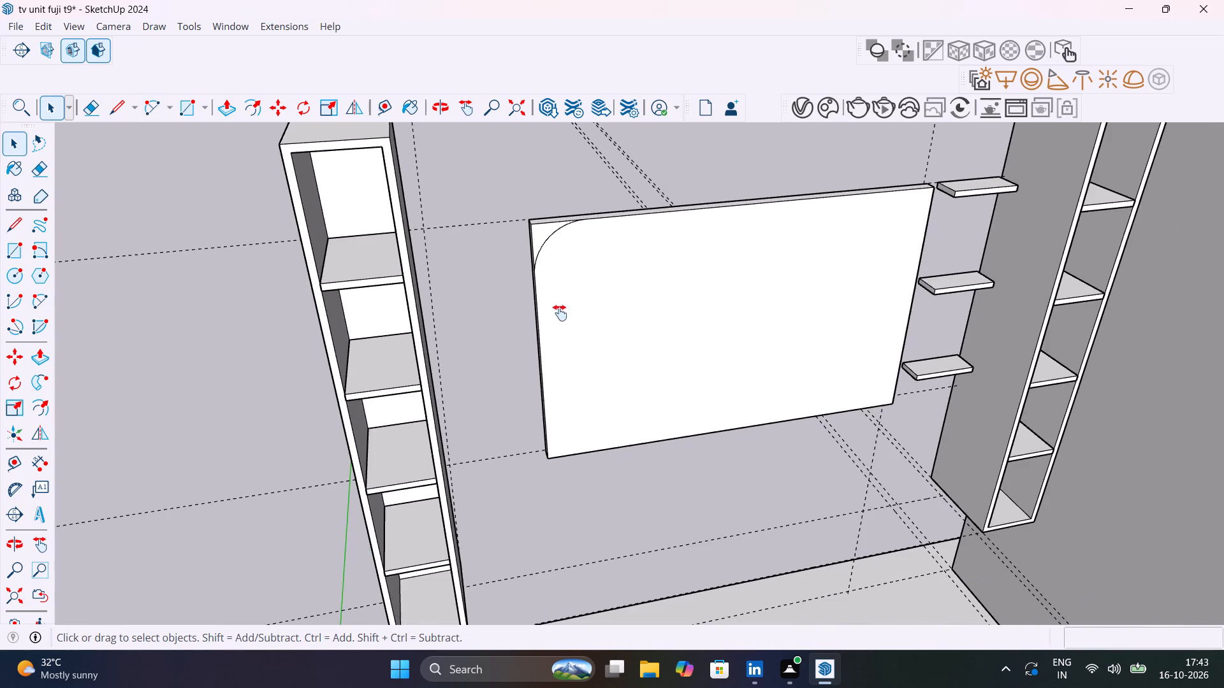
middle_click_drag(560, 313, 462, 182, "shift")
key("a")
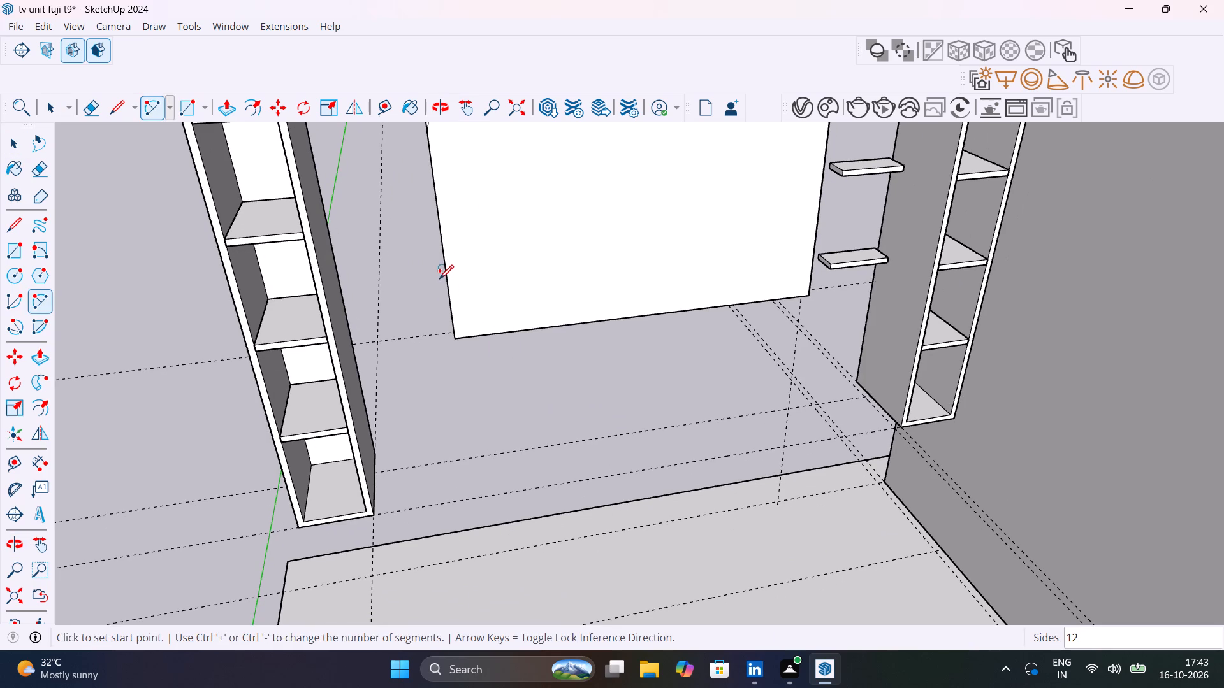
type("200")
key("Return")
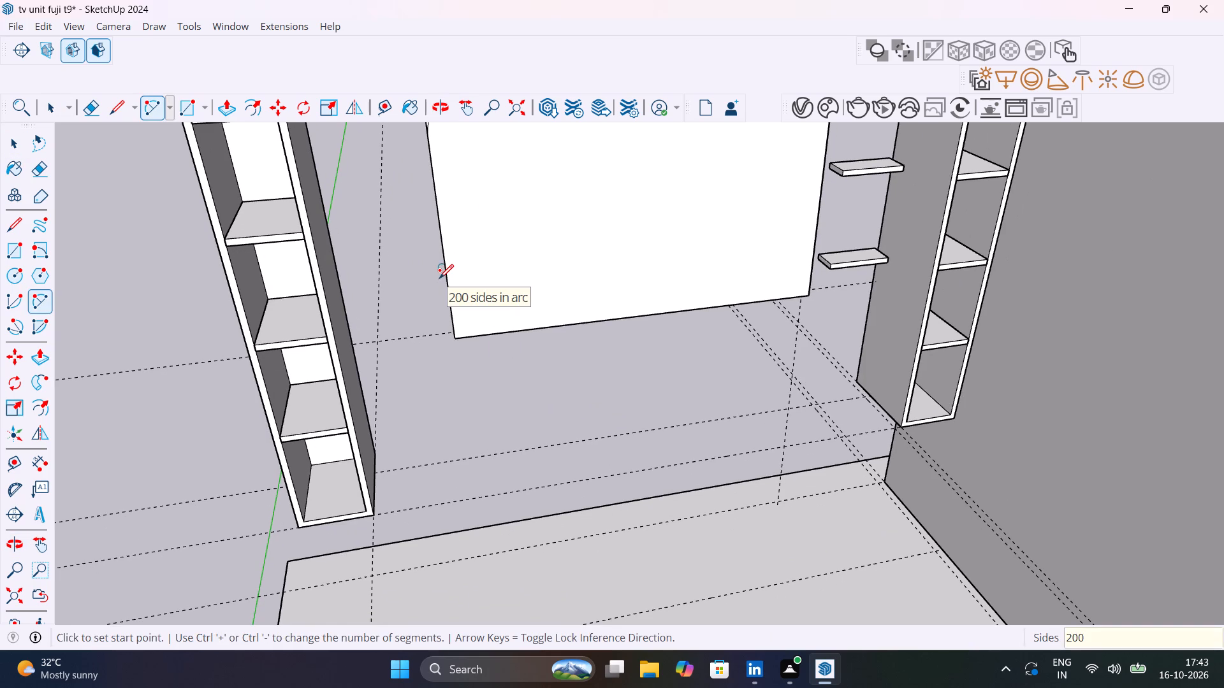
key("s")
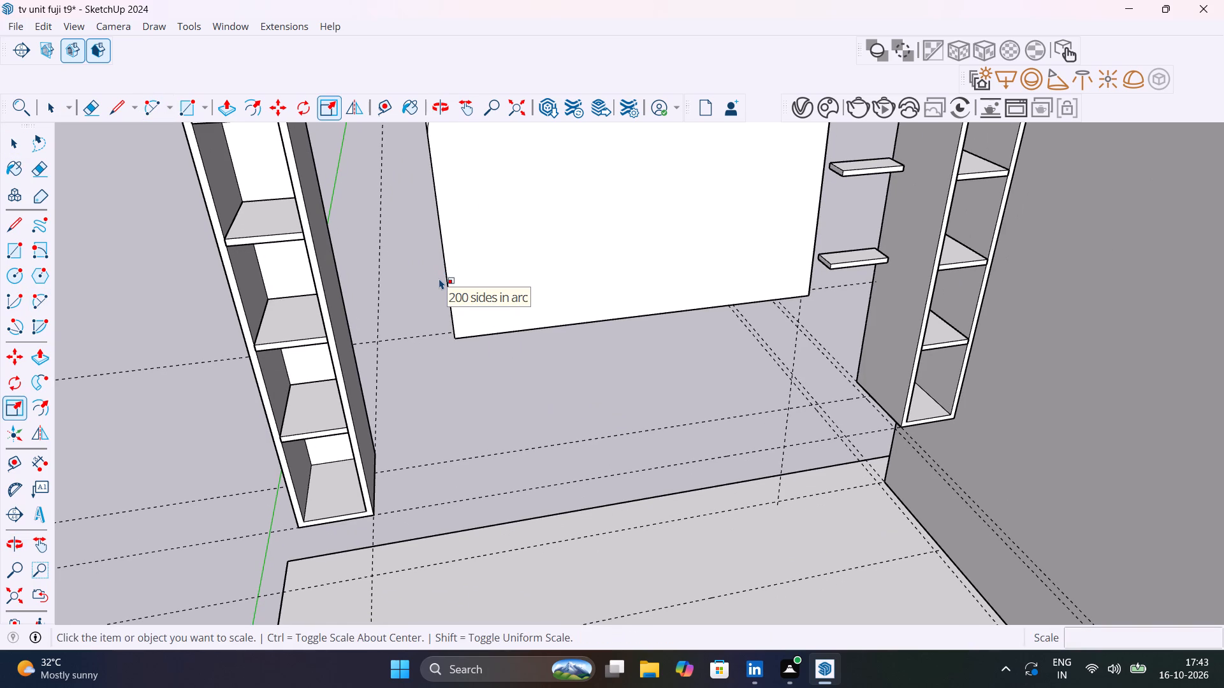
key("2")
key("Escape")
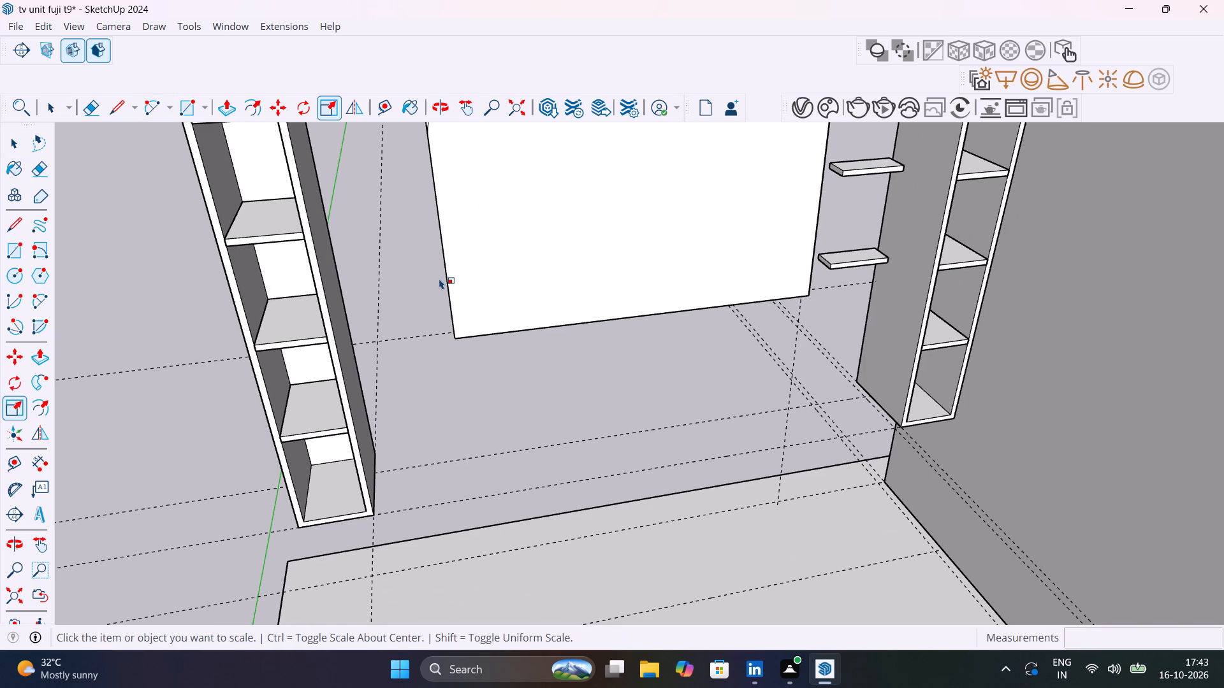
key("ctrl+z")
Draw a 200-segment two-point arc, tangent to both edges with a chord of about 1' 10 1/4", across the panel's lower corner nearest the tall shelf unit.
key("a")
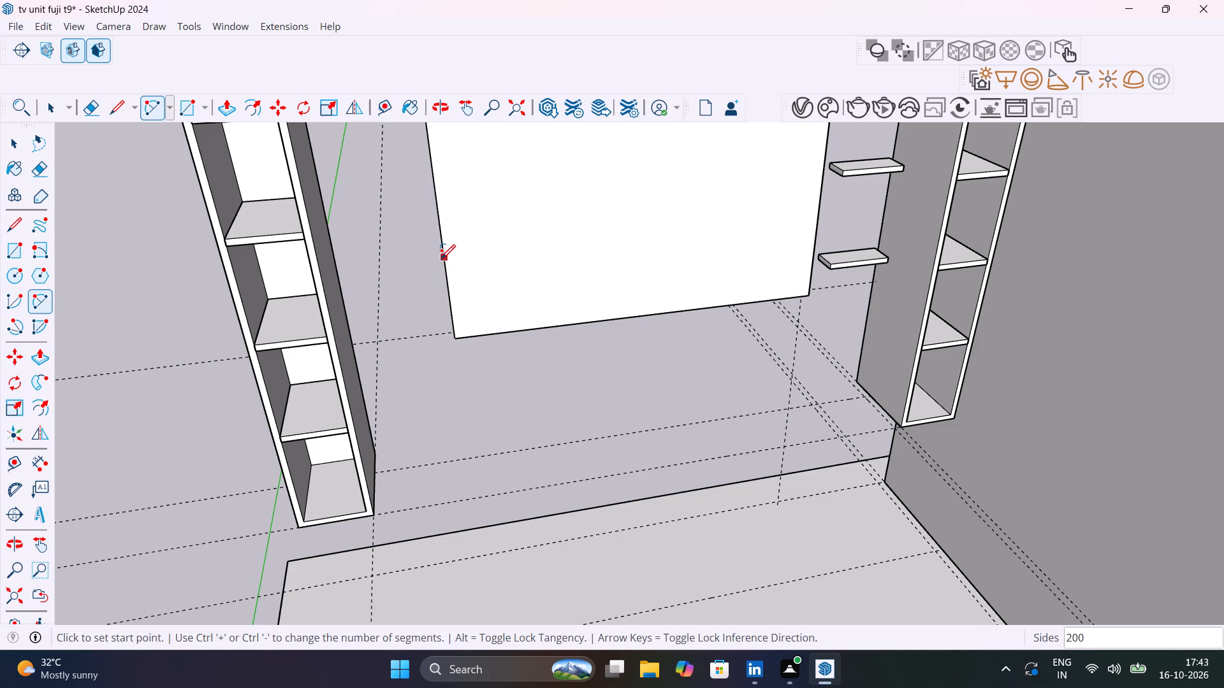
type("200s")
key("Return")
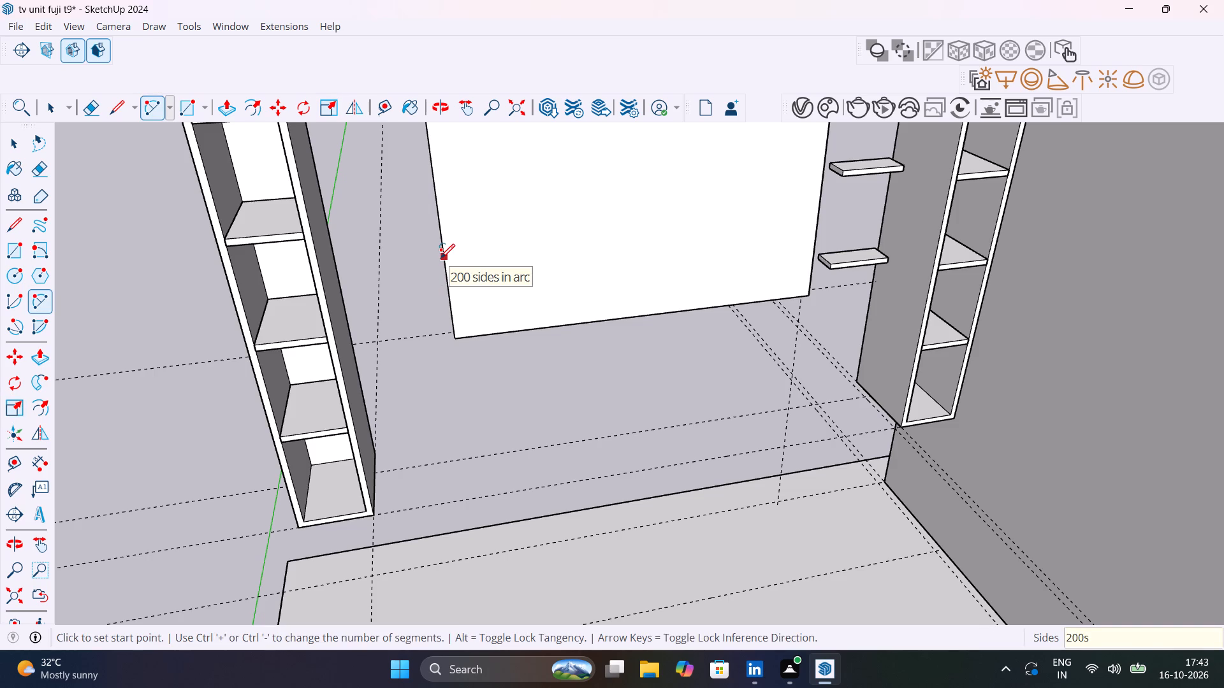
left_click(446, 254)
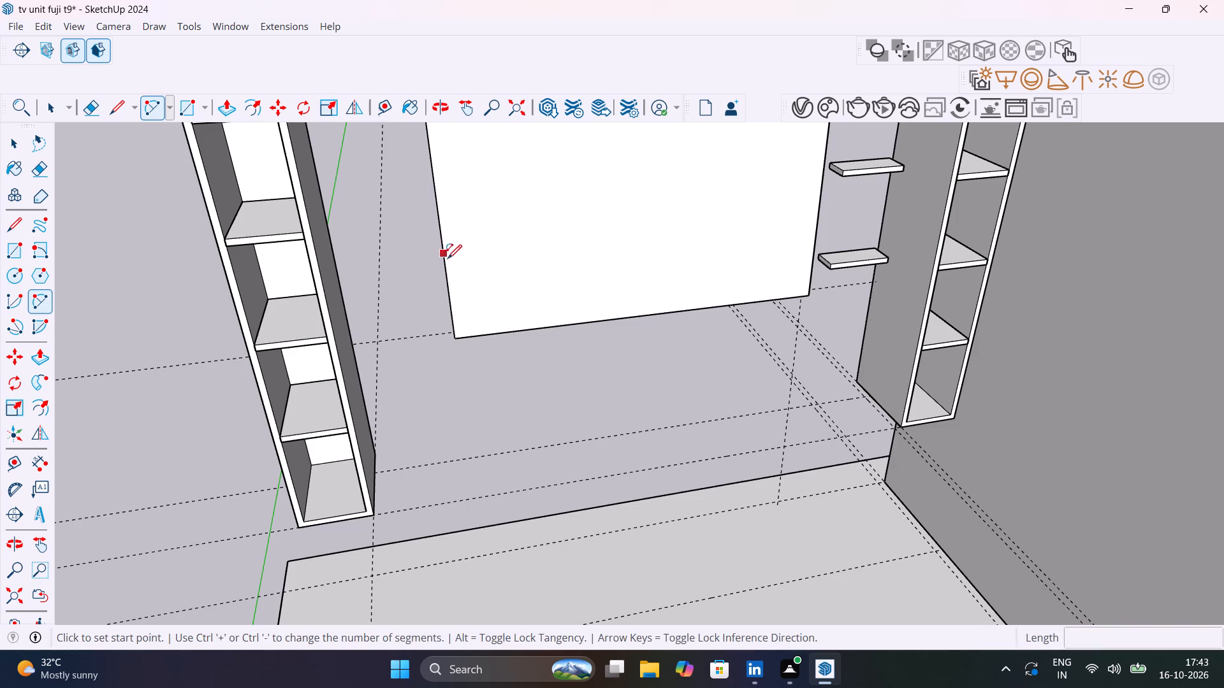
left_click(548, 326)
double_click(548, 326)
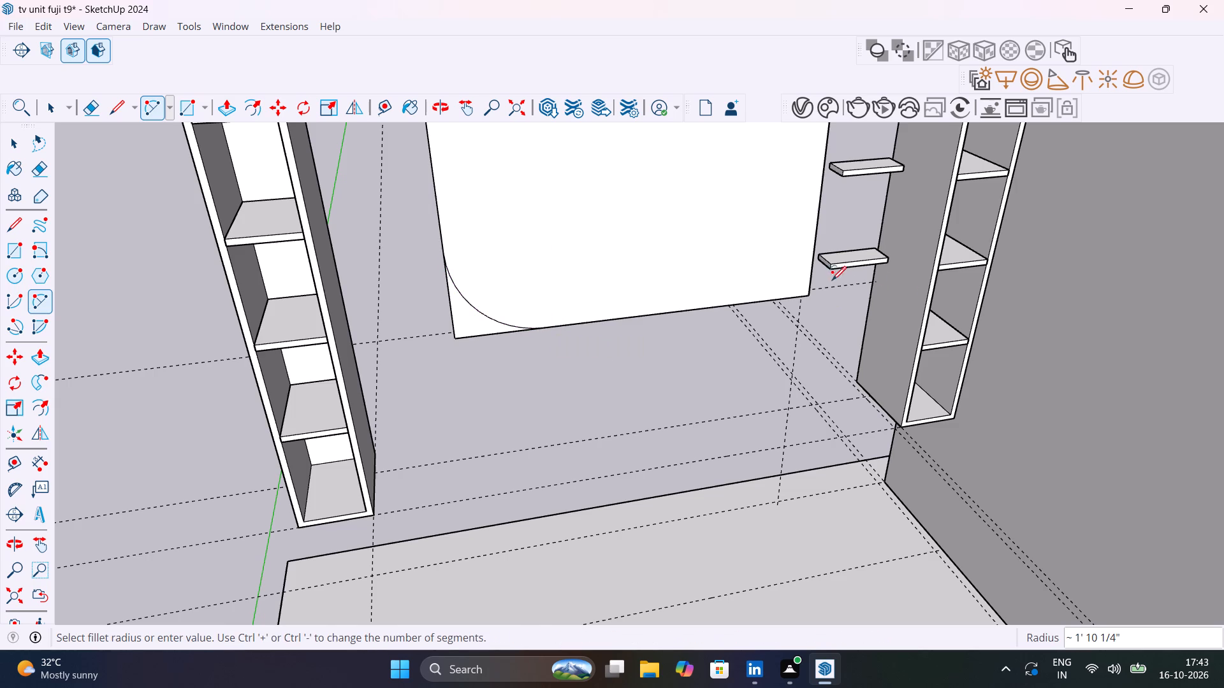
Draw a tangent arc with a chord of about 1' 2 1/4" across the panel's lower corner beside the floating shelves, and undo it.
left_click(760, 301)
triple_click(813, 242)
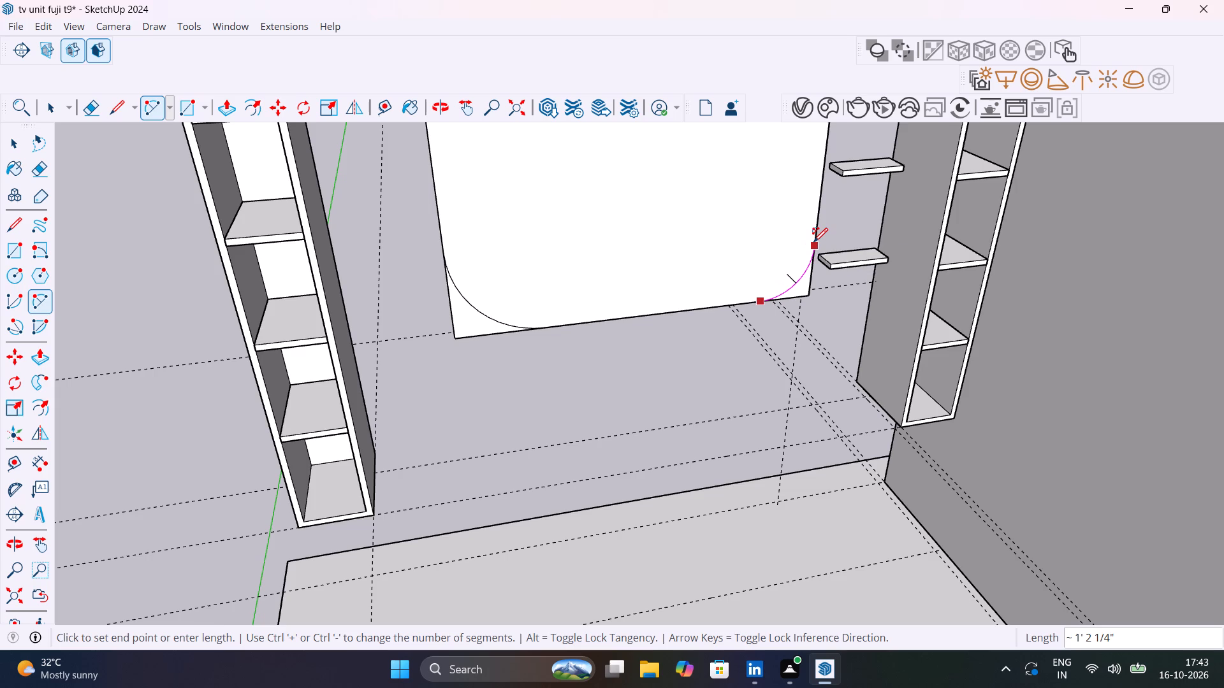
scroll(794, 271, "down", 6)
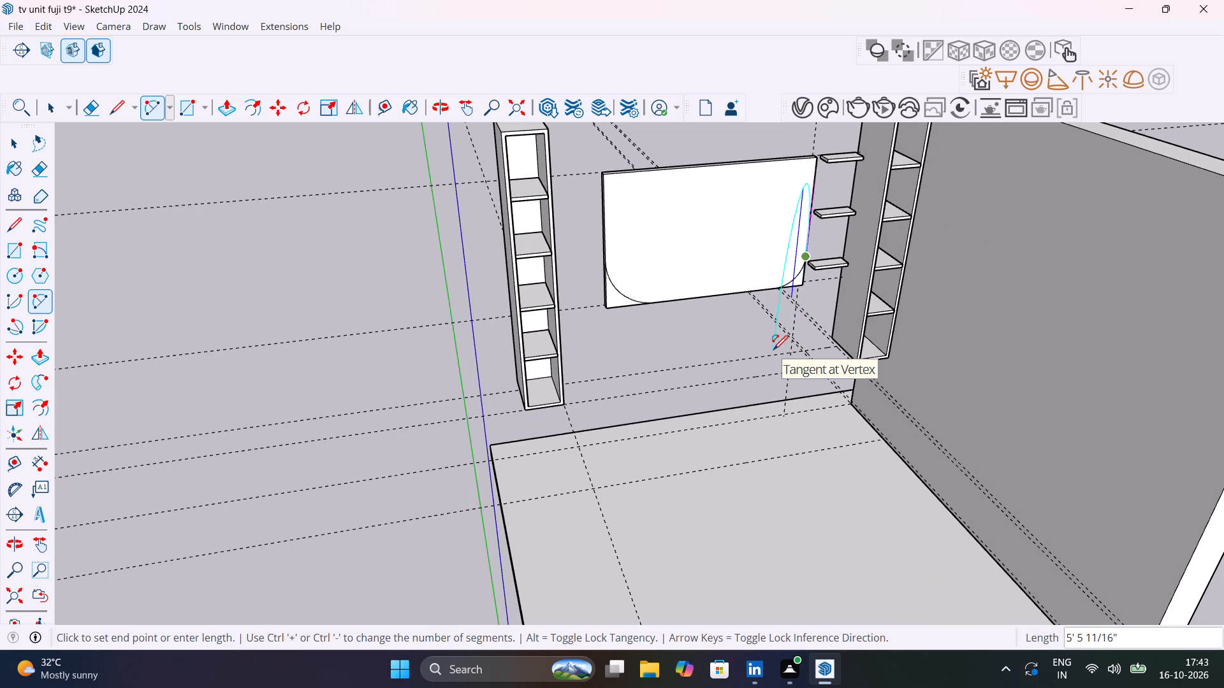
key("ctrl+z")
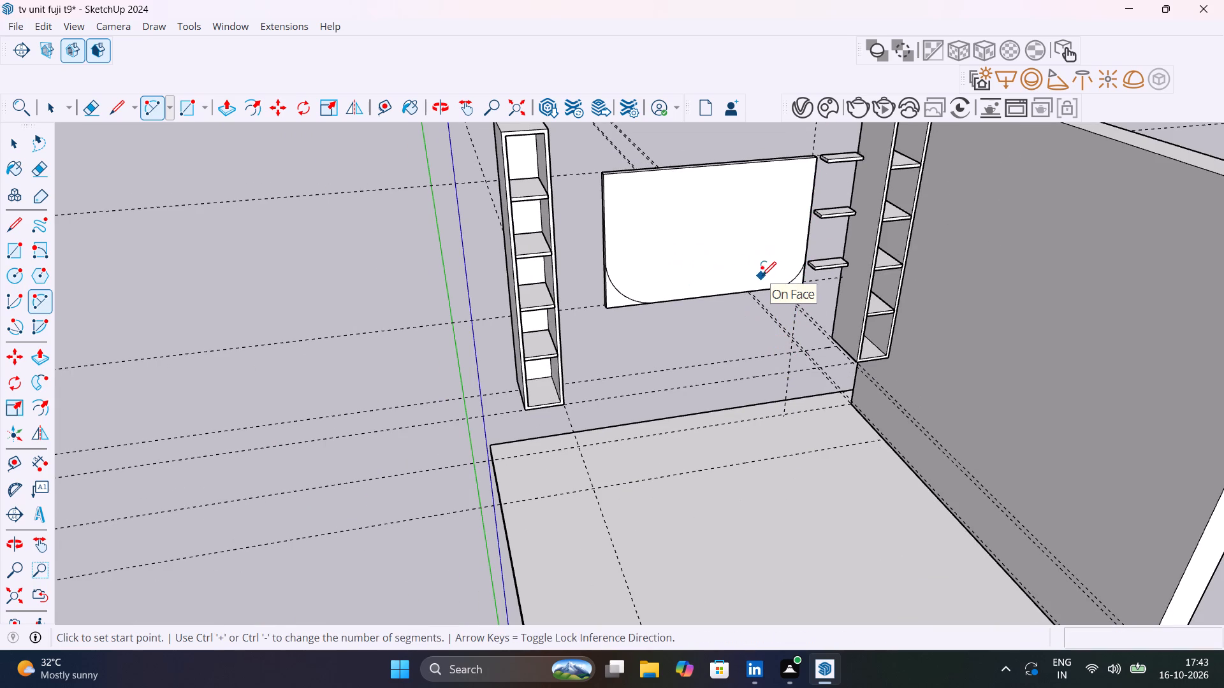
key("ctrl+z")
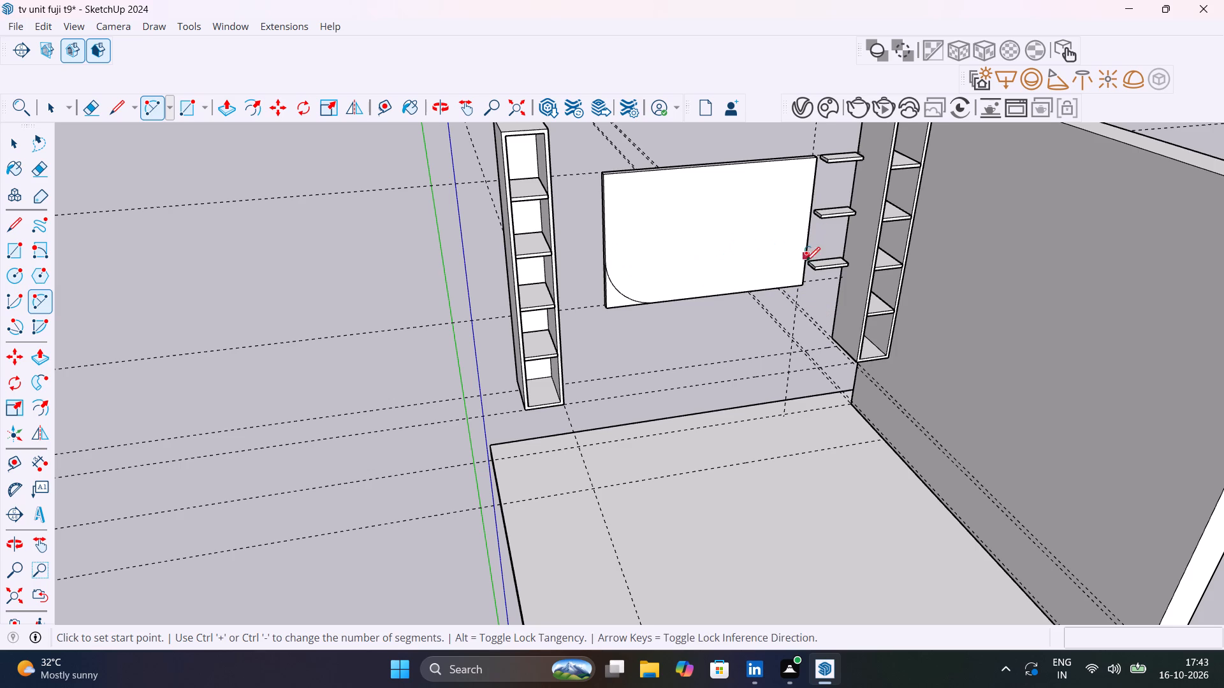
Draw a tangent two-point arc with a chord of about 1' 6 3/16" across the panel's lower corner beside the floating shelves.
left_click(766, 287)
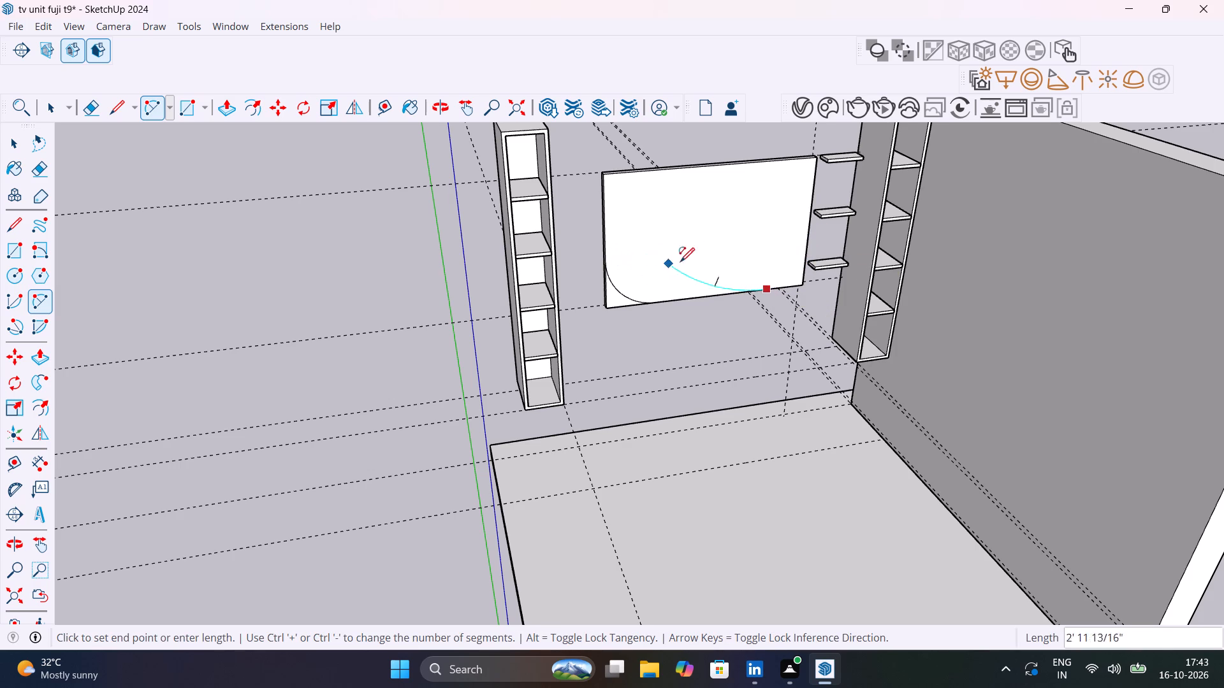
triple_click(804, 247)
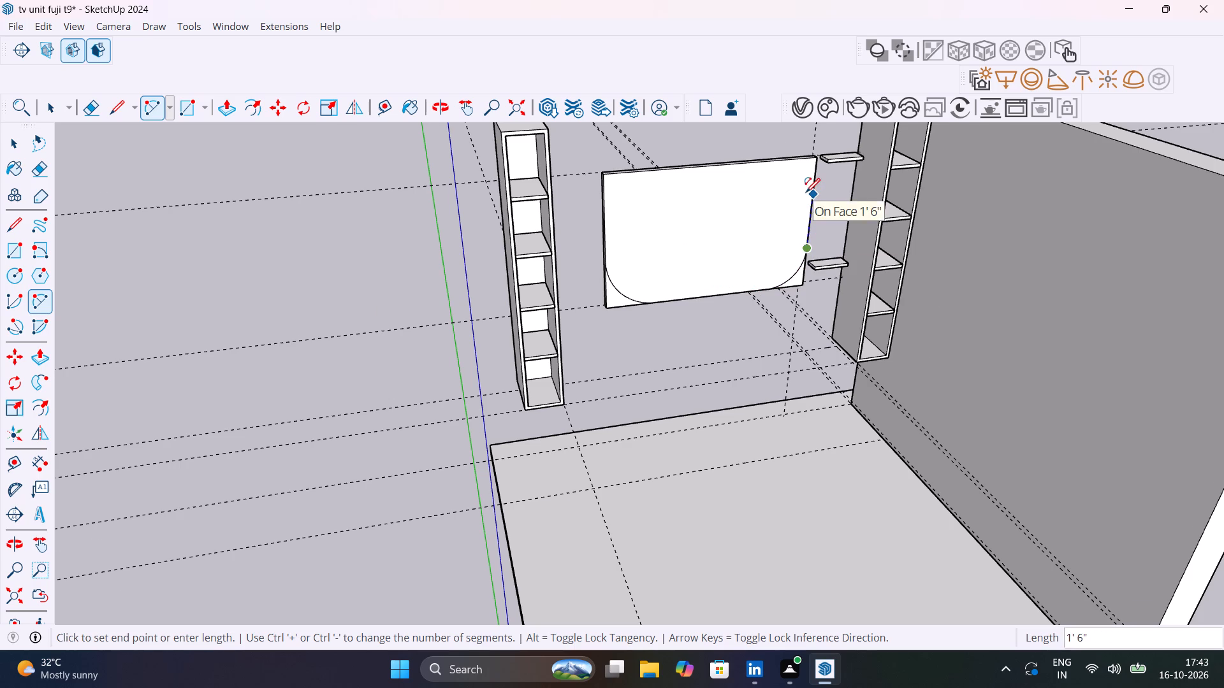
scroll(806, 192, "up", 6)
middle_click_drag(796, 242, 765, 371)
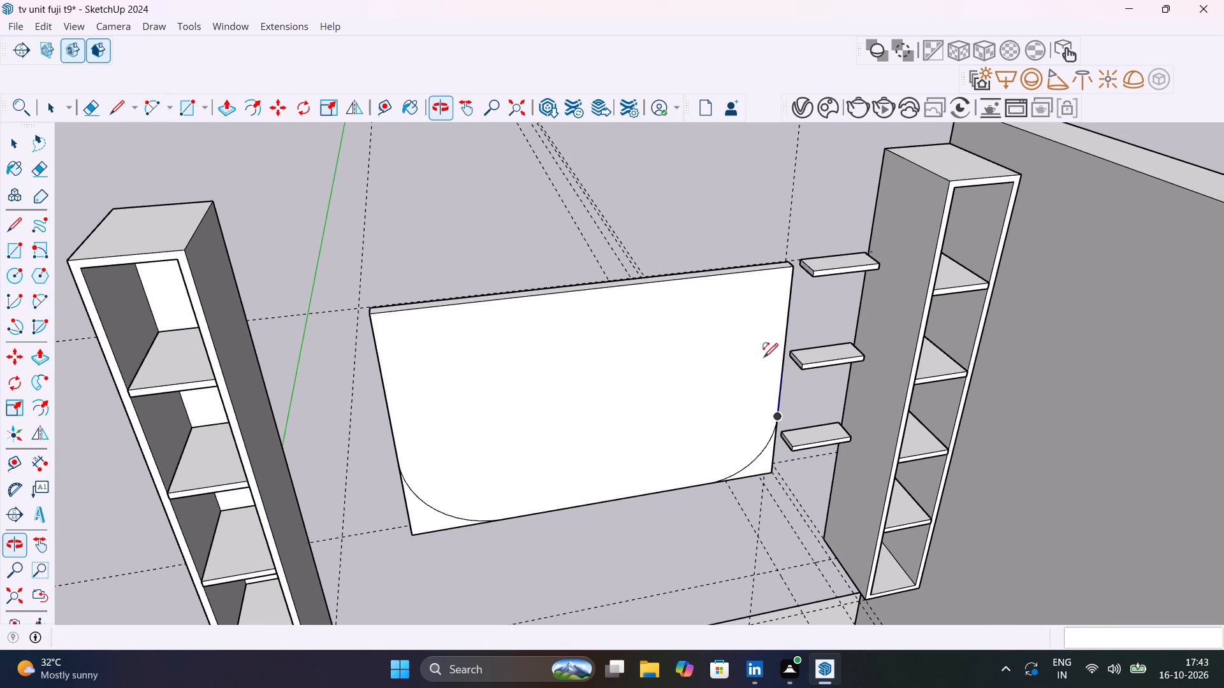
key("Escape")
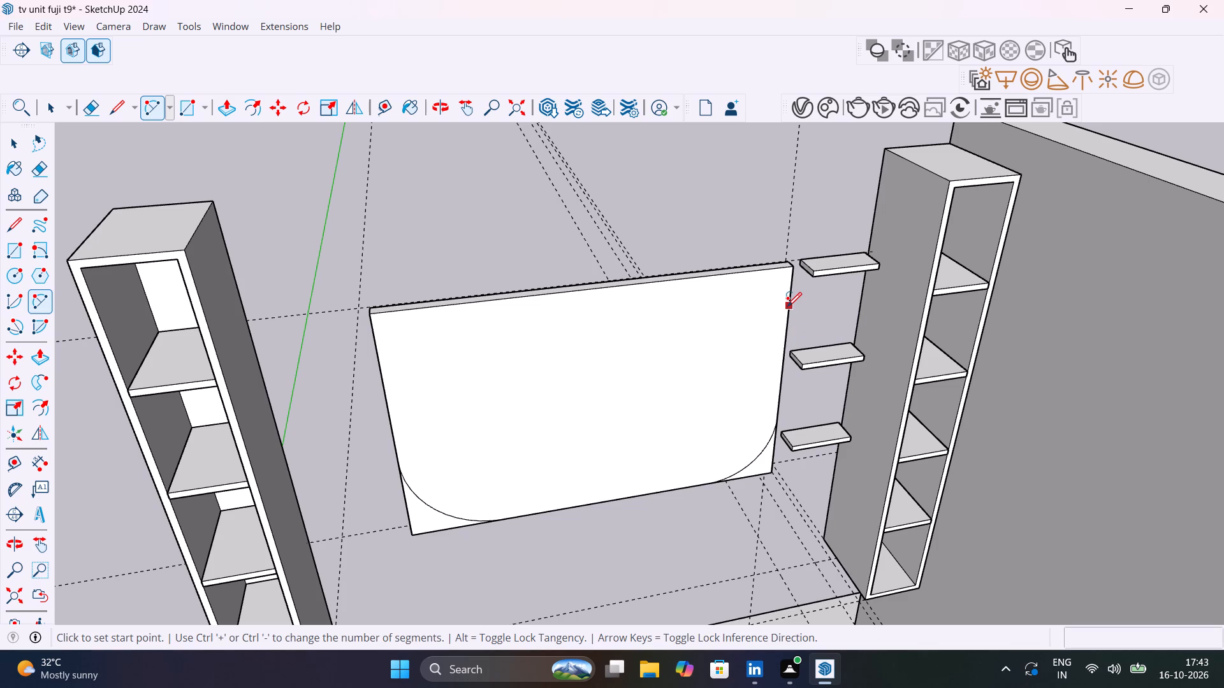
Draw a tangent two-point arc with a chord of about 10 3/16" across the panel's upper corner beside the floating shelves.
left_click(787, 306)
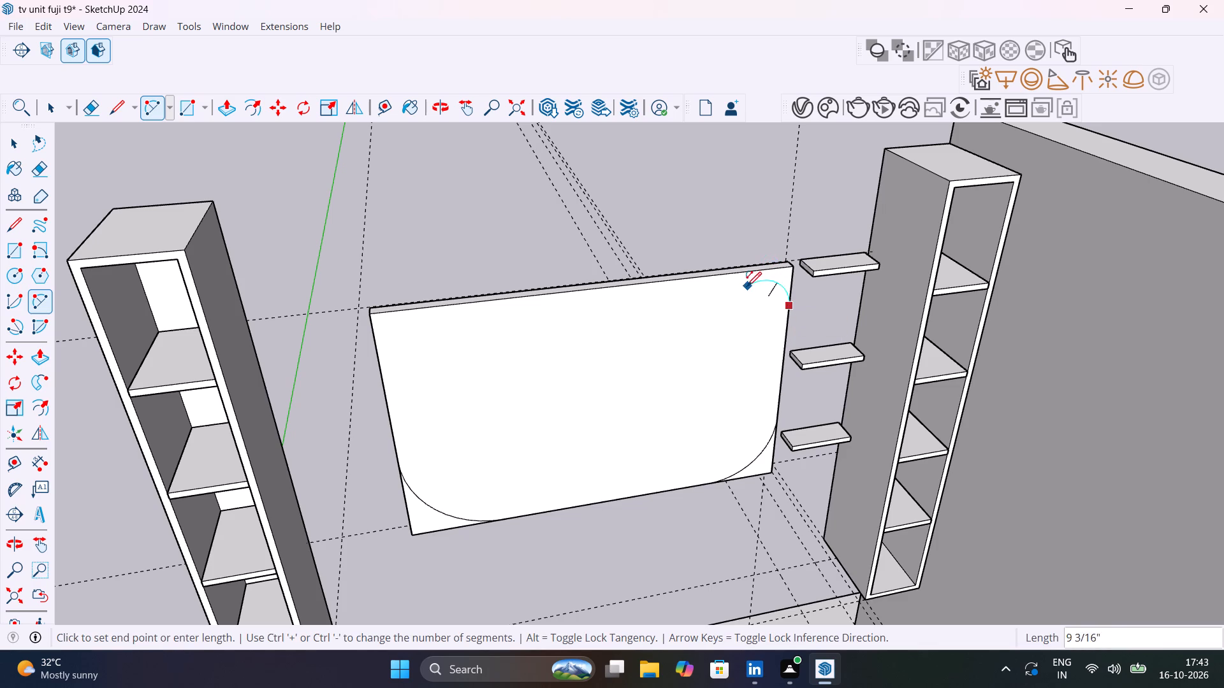
scroll(754, 279, "up", 8)
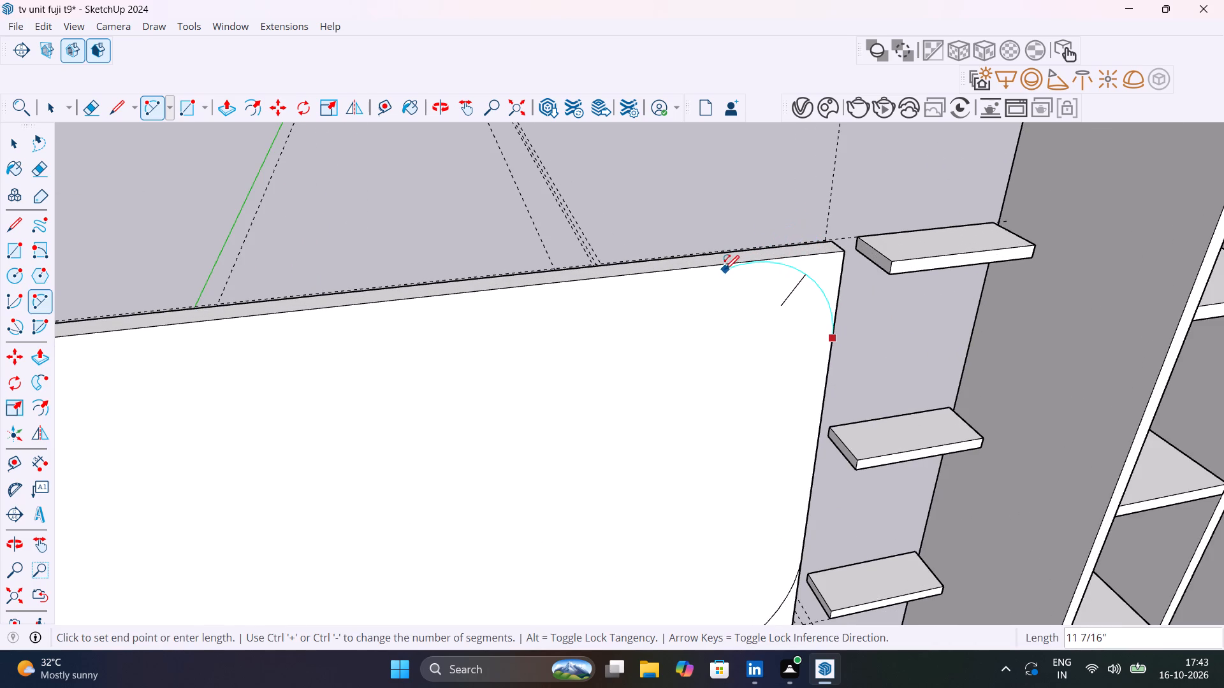
triple_click(752, 266)
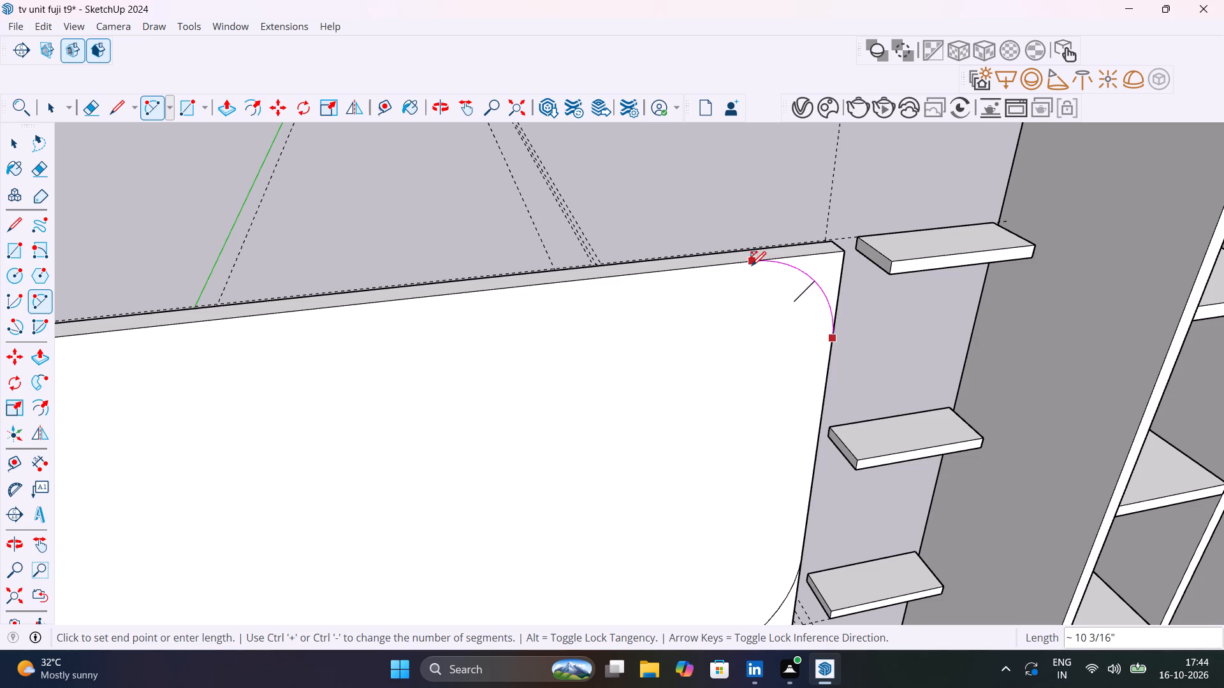
left_click(752, 266)
key("space")
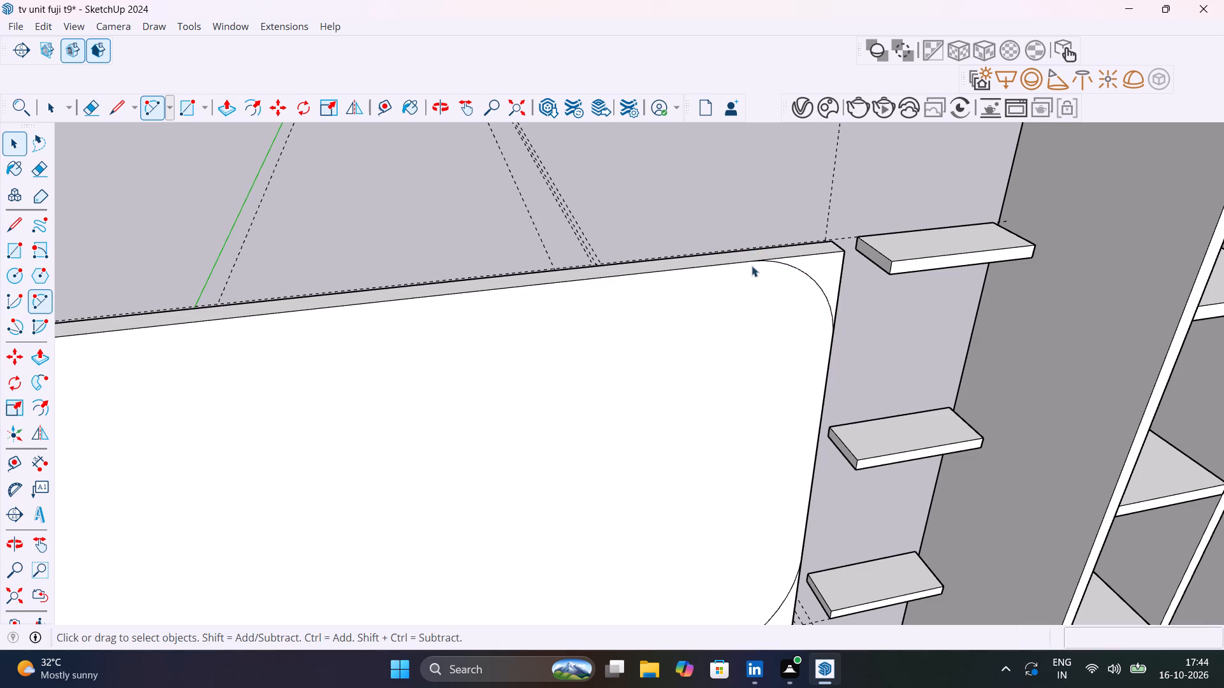
Push/Pull the waste piece outside the upper corner arc 2" through the panel to cut the corner away.
left_click(829, 271)
key("p")
left_click(827, 271)
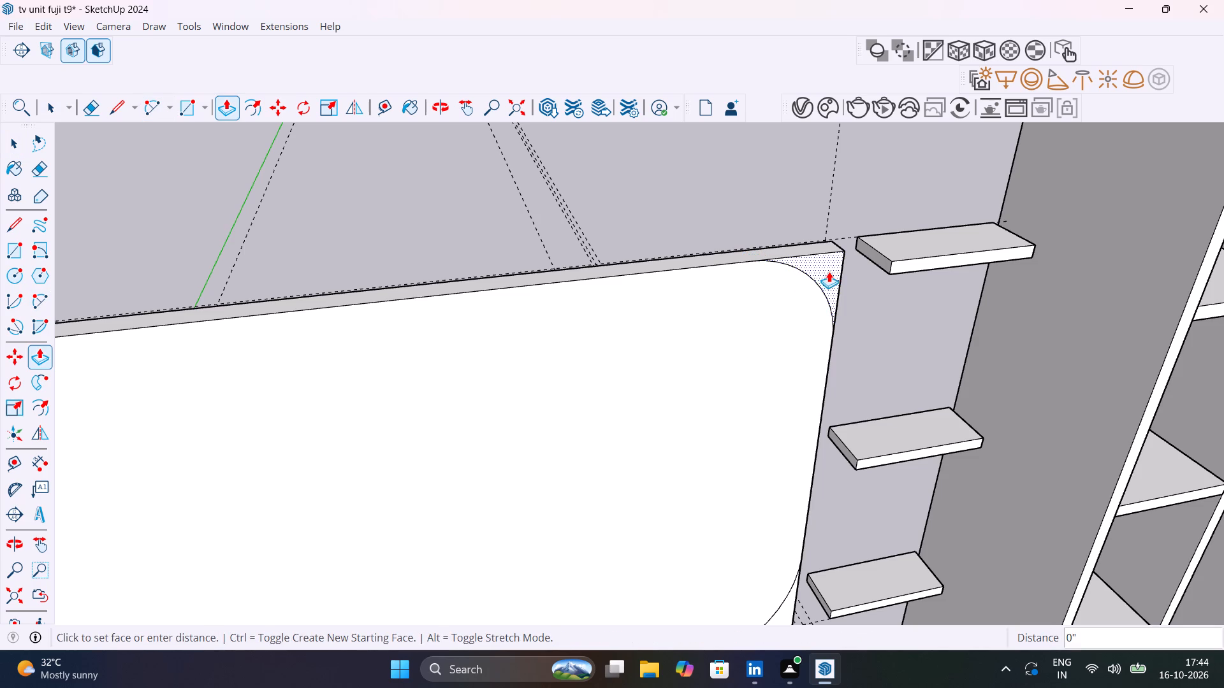
left_click(811, 243)
scroll(827, 244, "down", 12)
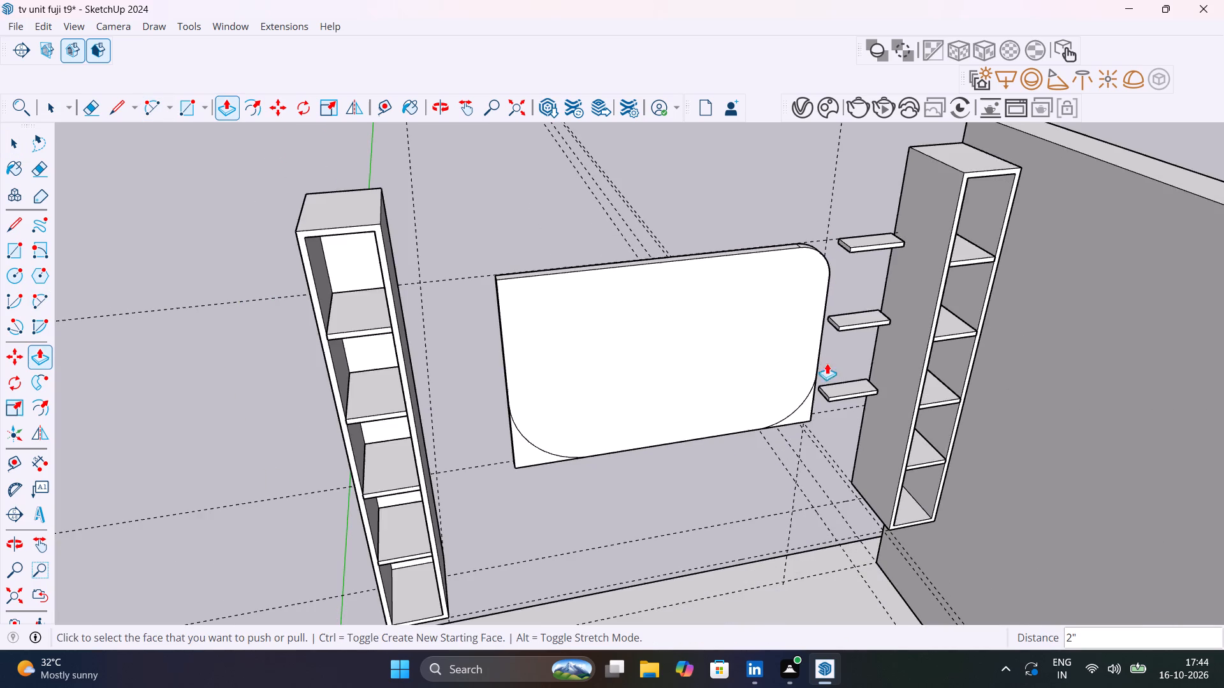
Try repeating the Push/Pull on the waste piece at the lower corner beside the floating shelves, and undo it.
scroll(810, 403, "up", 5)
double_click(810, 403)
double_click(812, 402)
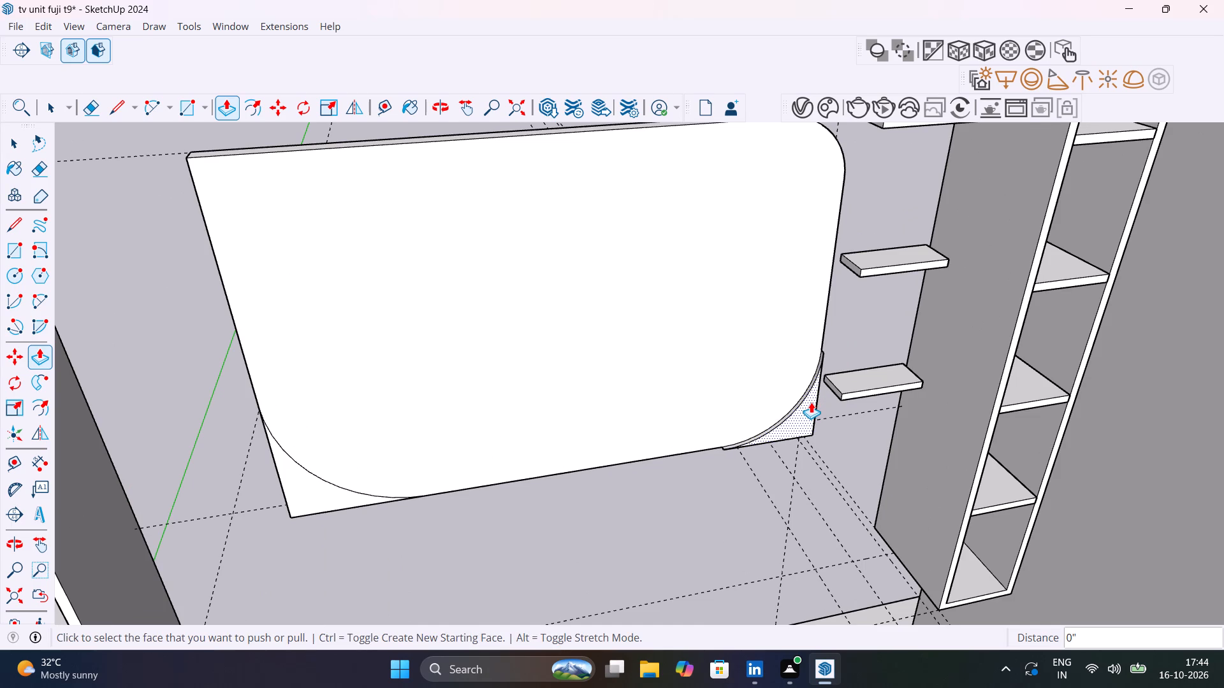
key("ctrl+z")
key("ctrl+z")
Push/Pull the waste pieces outside both lower corner arcs 2" through the panel to cut those corners away.
left_click(811, 402)
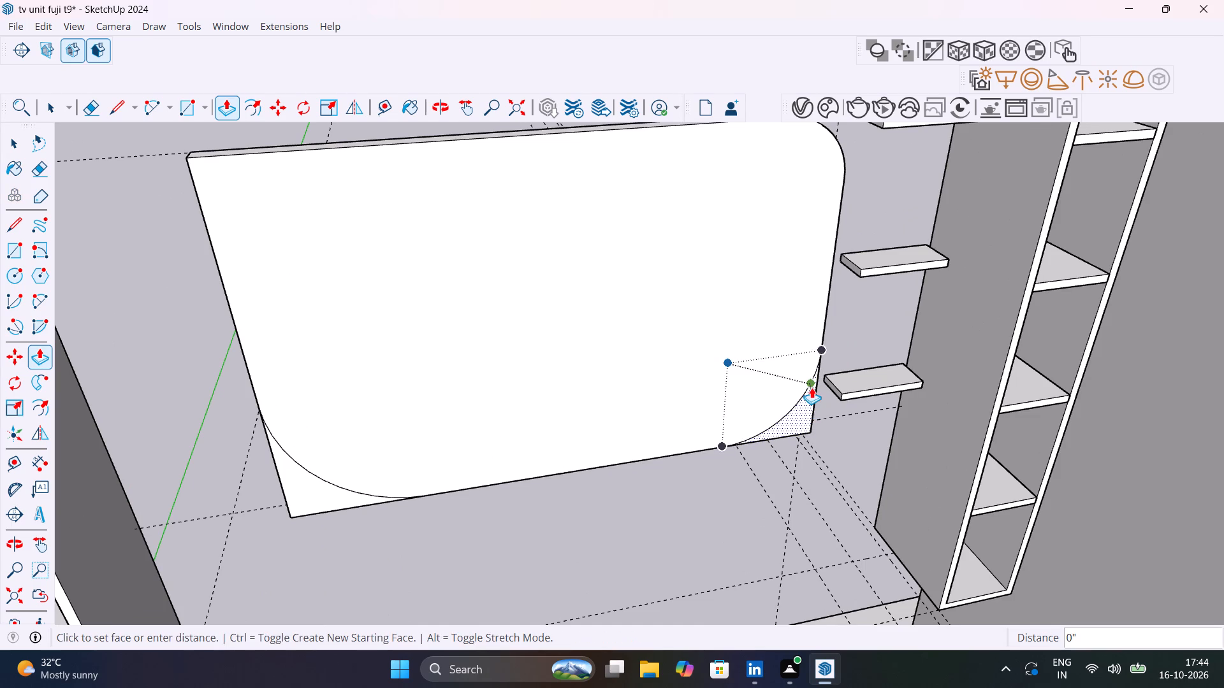
middle_click_drag(808, 385, 614, 212)
scroll(614, 212, "up", 1)
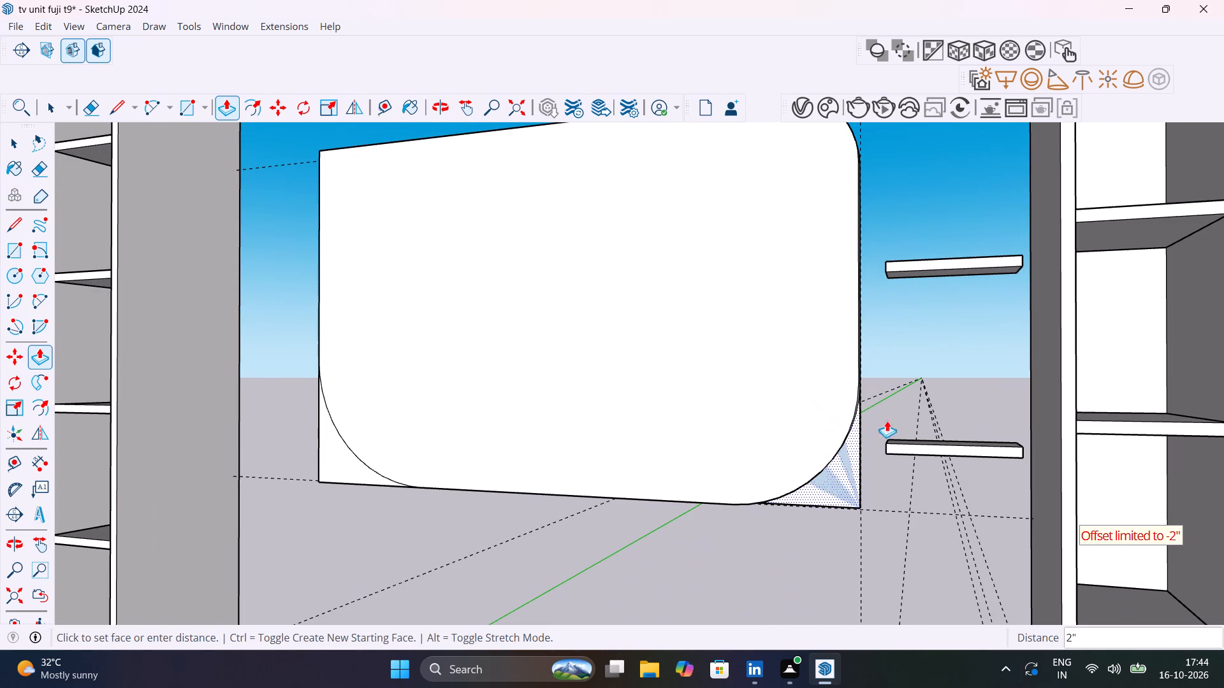
left_click(892, 420)
double_click(340, 466)
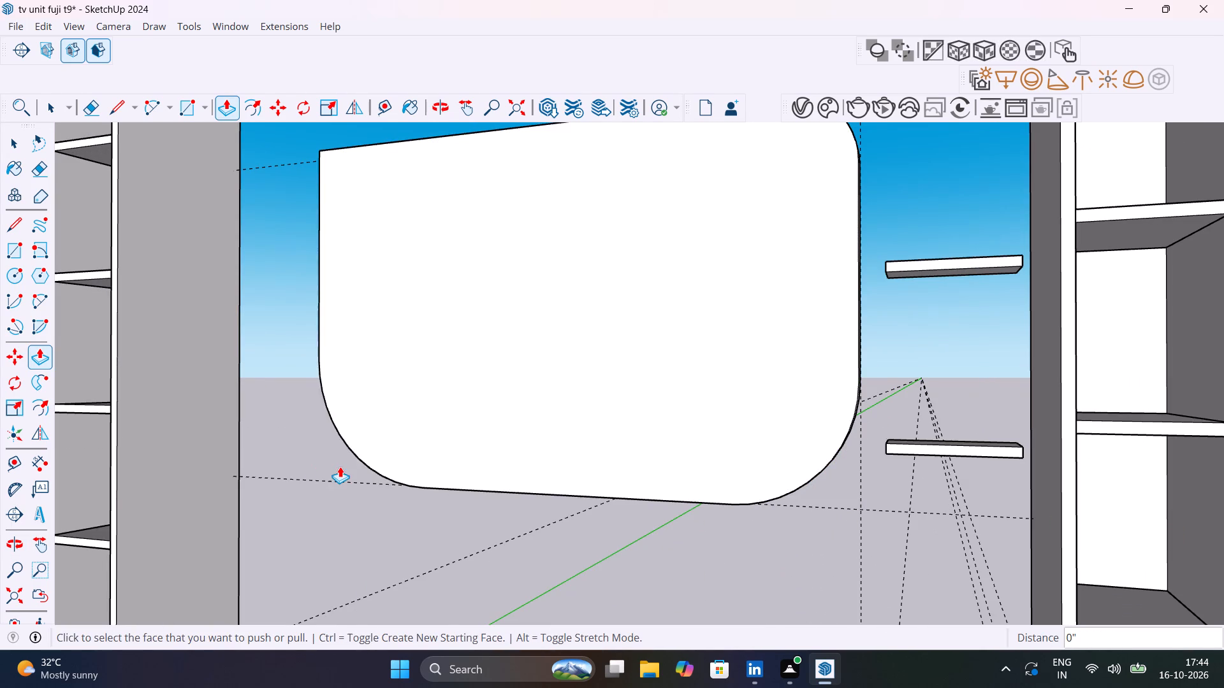
Draw a 200-segment two-point arc, tangent to both edges, across the panel's remaining square upper corner nearest the tall shelf unit.
scroll(355, 448, "down", 5)
left_click(11, 589)
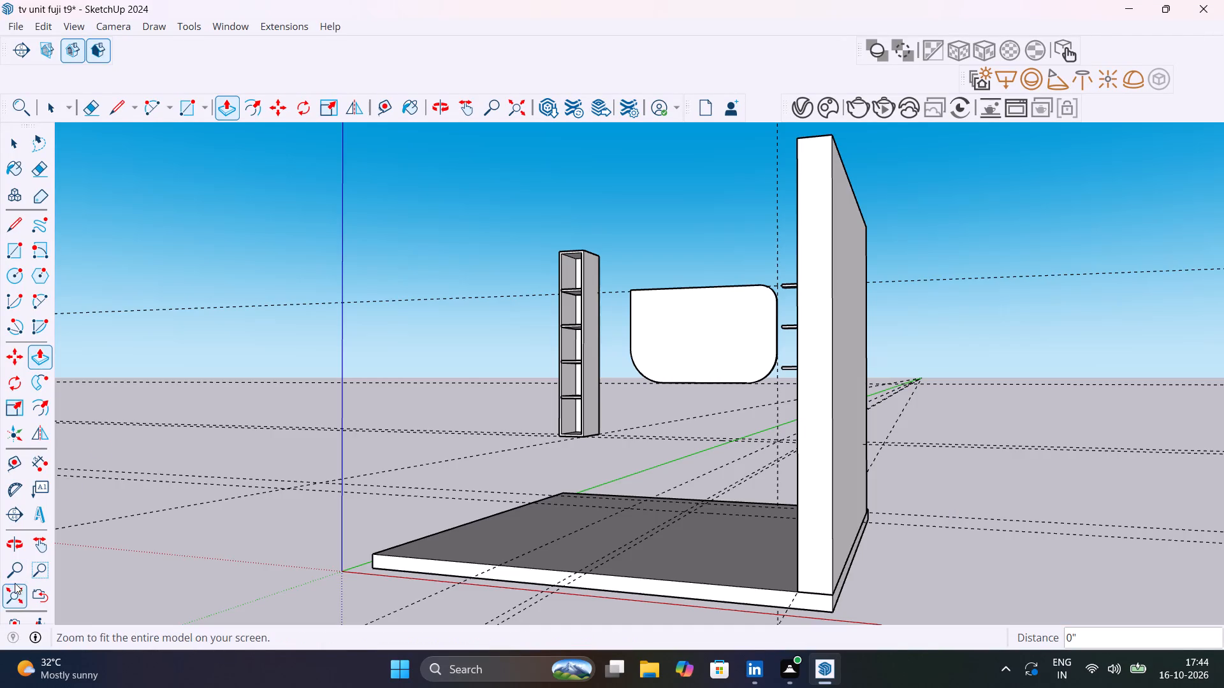
middle_click_drag(382, 348, 503, 464)
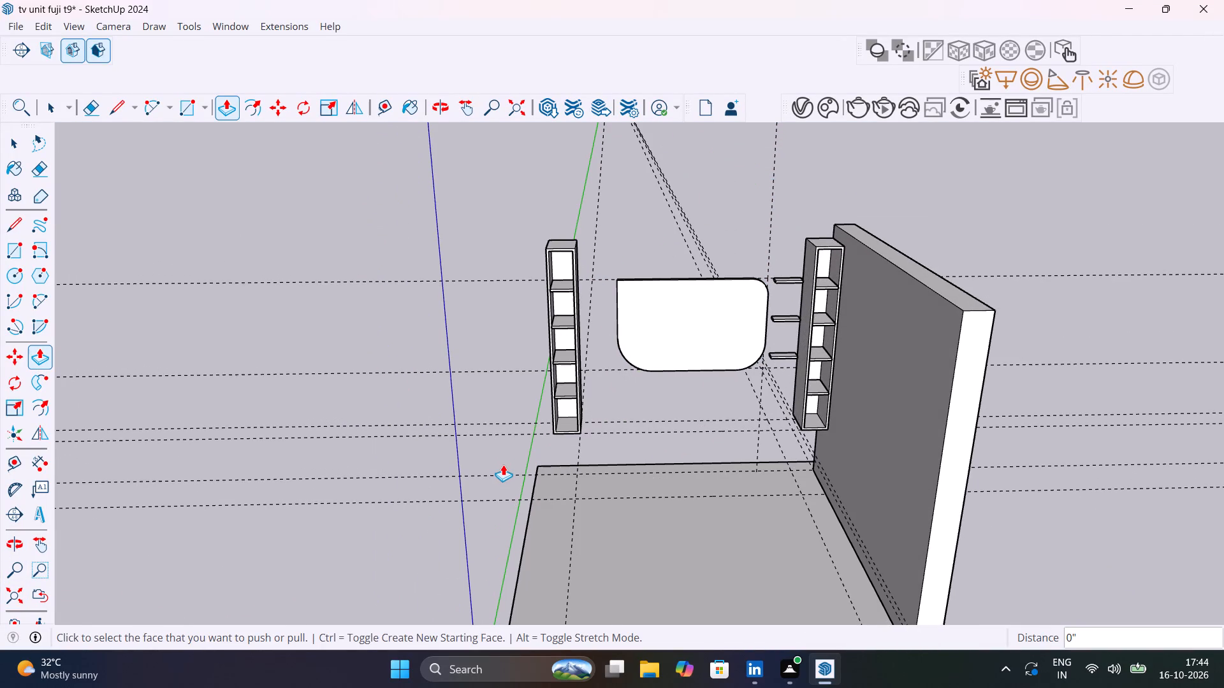
scroll(636, 241, "up", 5)
scroll(623, 295, "up", 11)
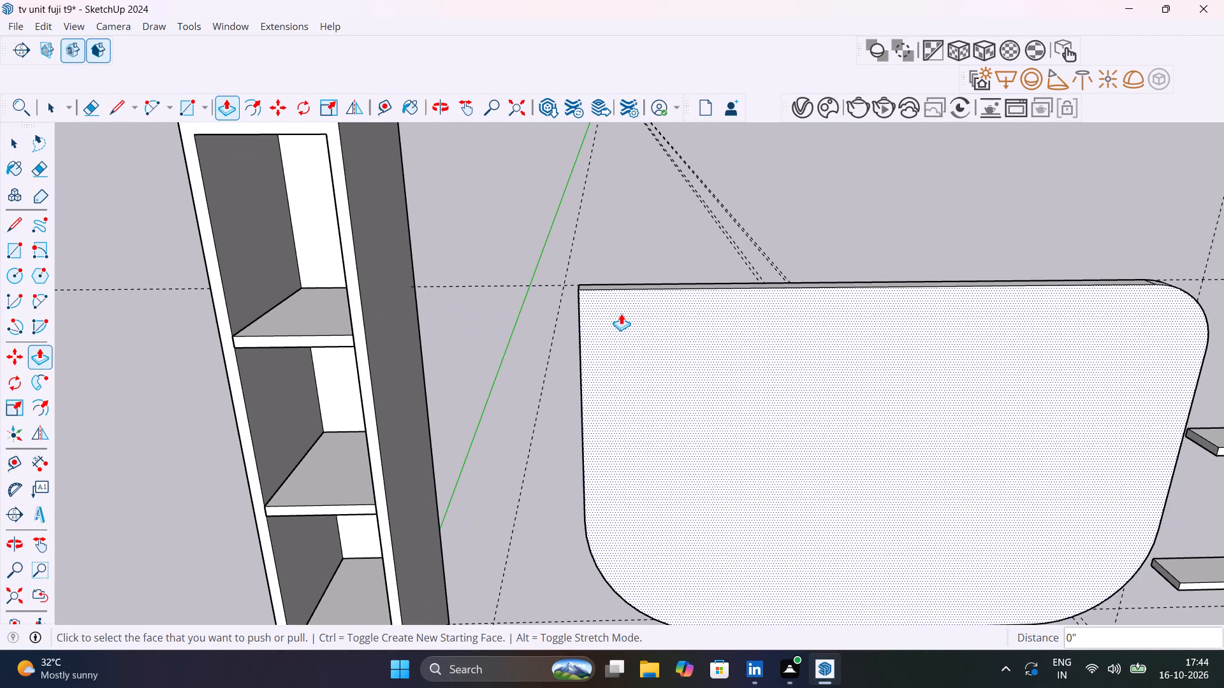
middle_click_drag(629, 315, 708, 318)
key("space")
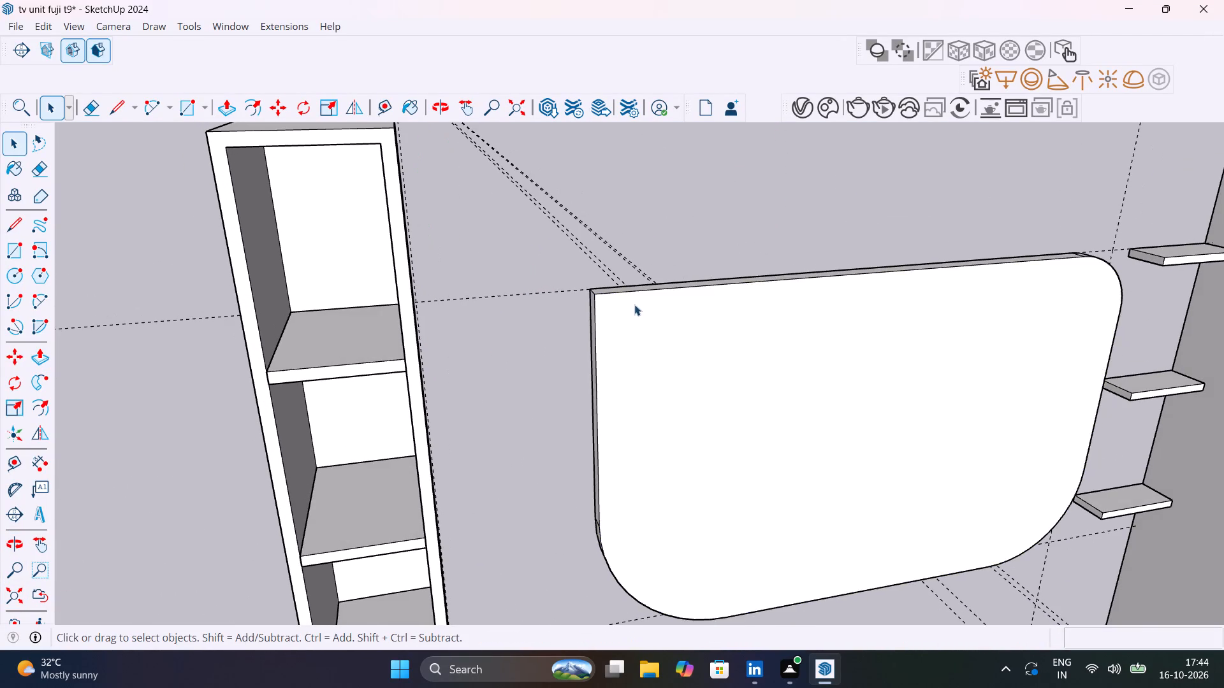
scroll(623, 310, "up", 5)
key("a")
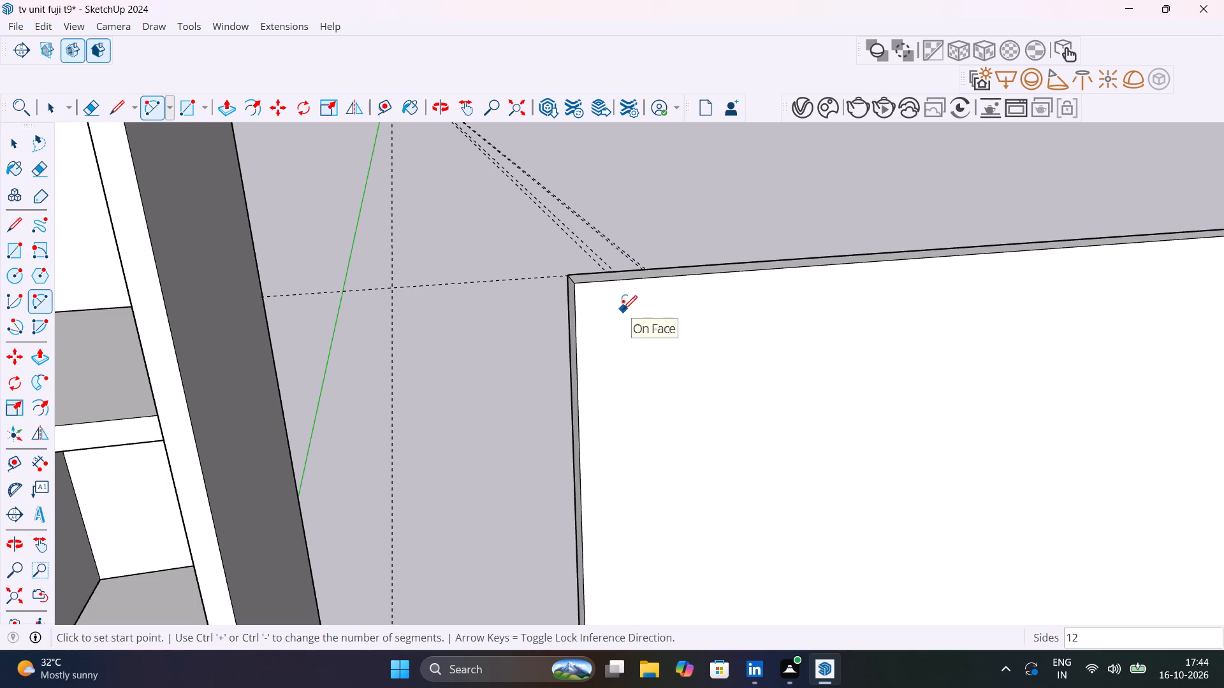
type("200s")
key("Return")
left_click(654, 280)
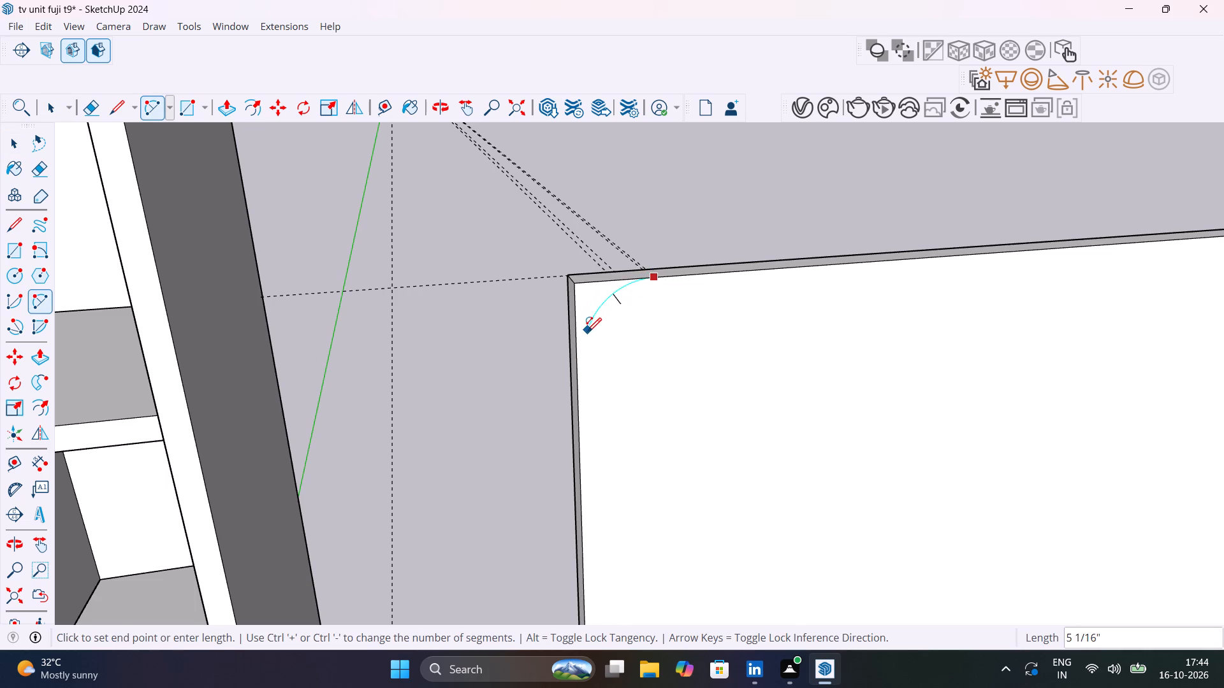
triple_click(579, 348)
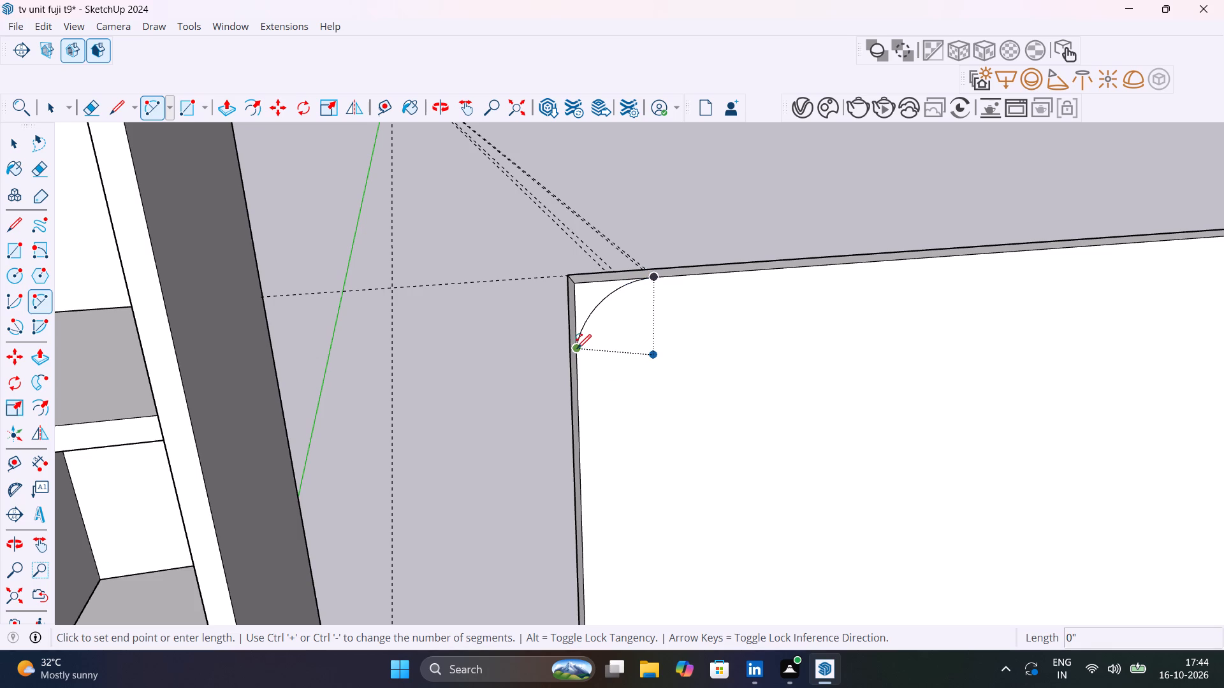
Push/Pull the waste piece outside the arc at the upper corner nearest the tall shelf unit through the panel to cut it away.
key("space")
left_click(580, 306)
key("p")
left_click(581, 306)
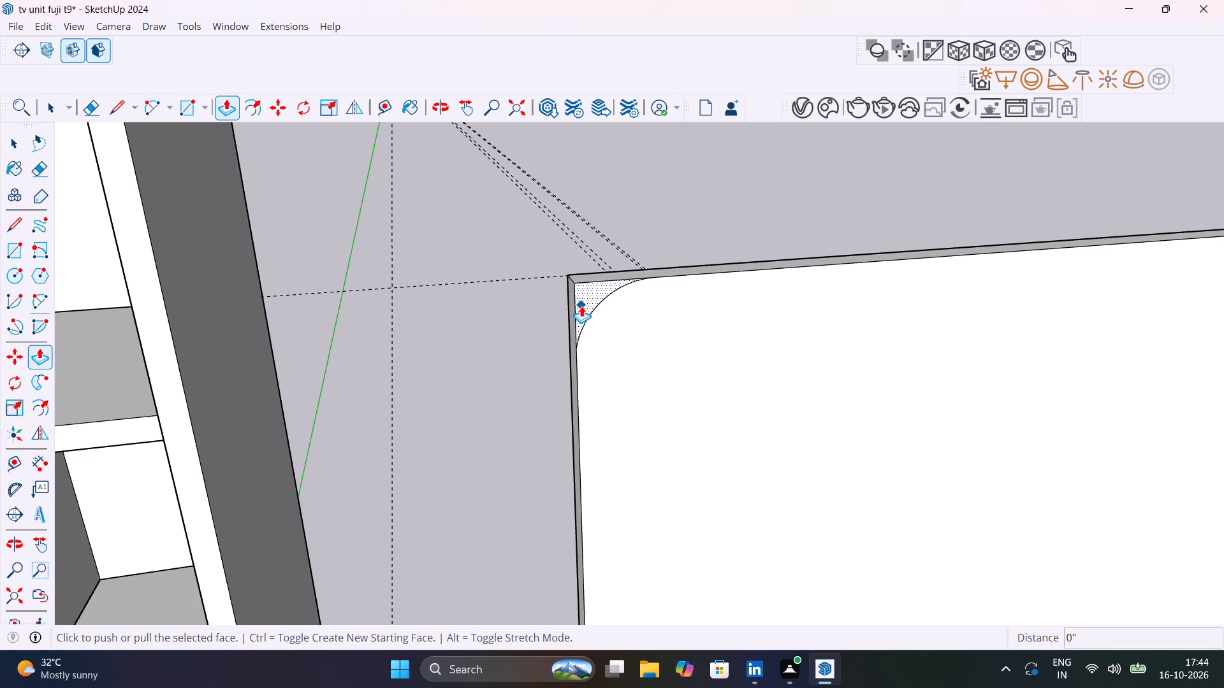
left_click(565, 282)
scroll(570, 292, "down", 5)
key("space")
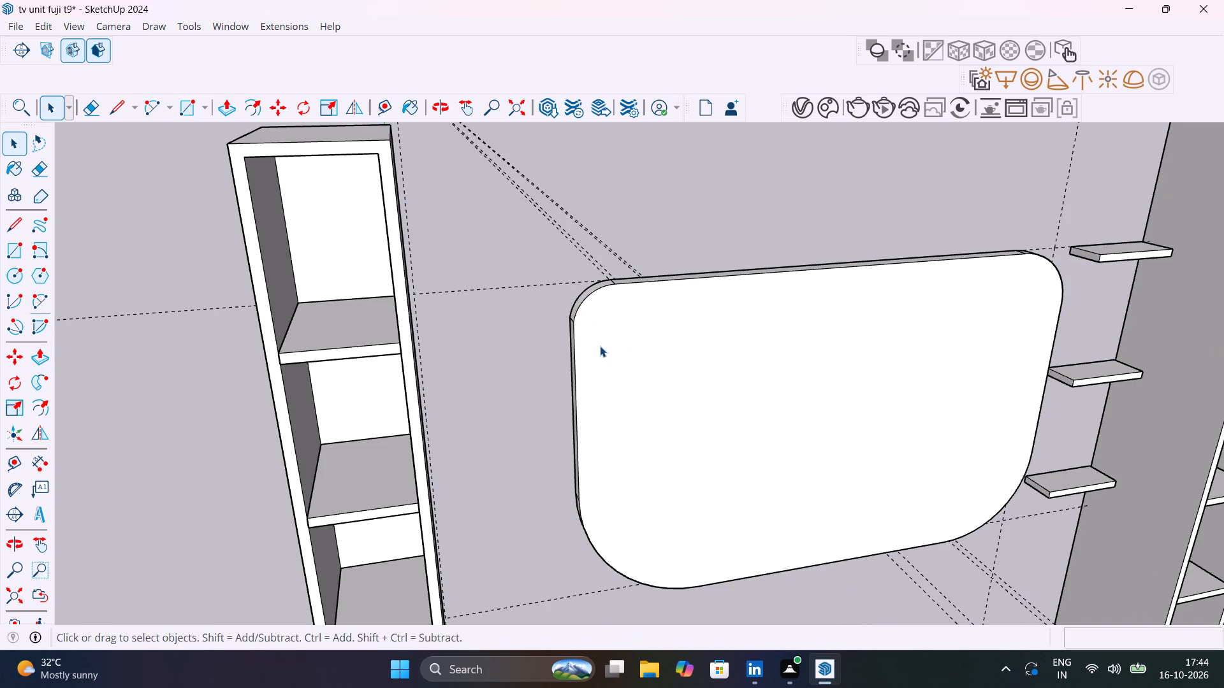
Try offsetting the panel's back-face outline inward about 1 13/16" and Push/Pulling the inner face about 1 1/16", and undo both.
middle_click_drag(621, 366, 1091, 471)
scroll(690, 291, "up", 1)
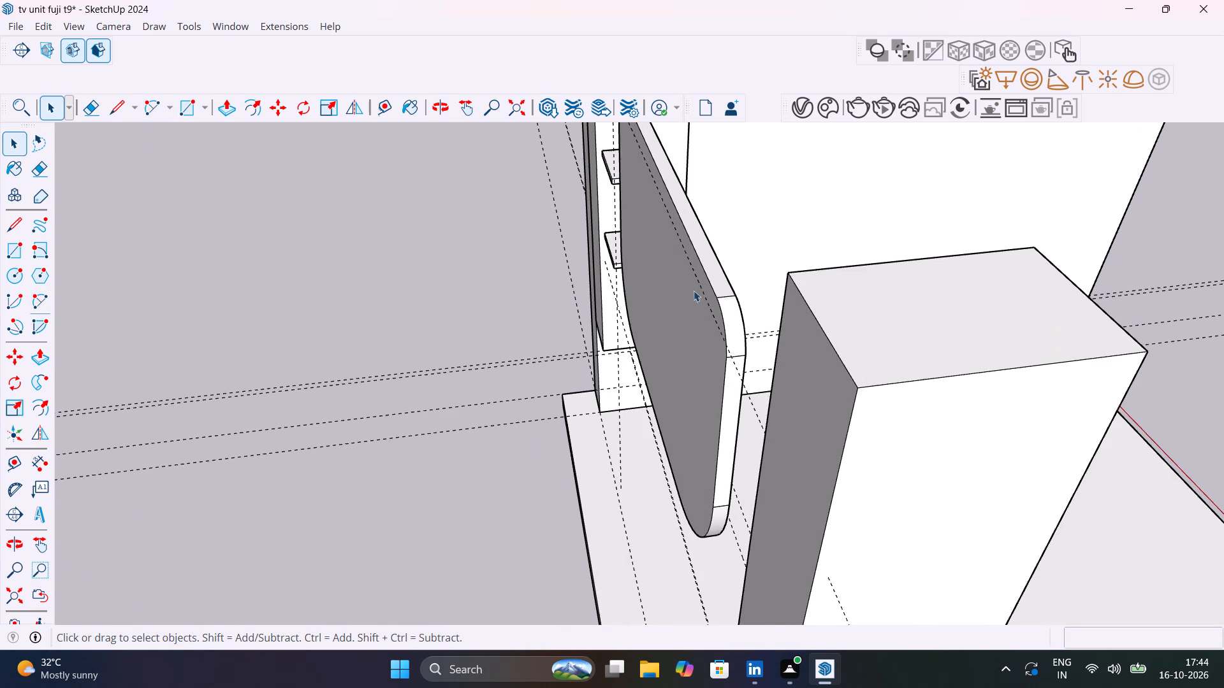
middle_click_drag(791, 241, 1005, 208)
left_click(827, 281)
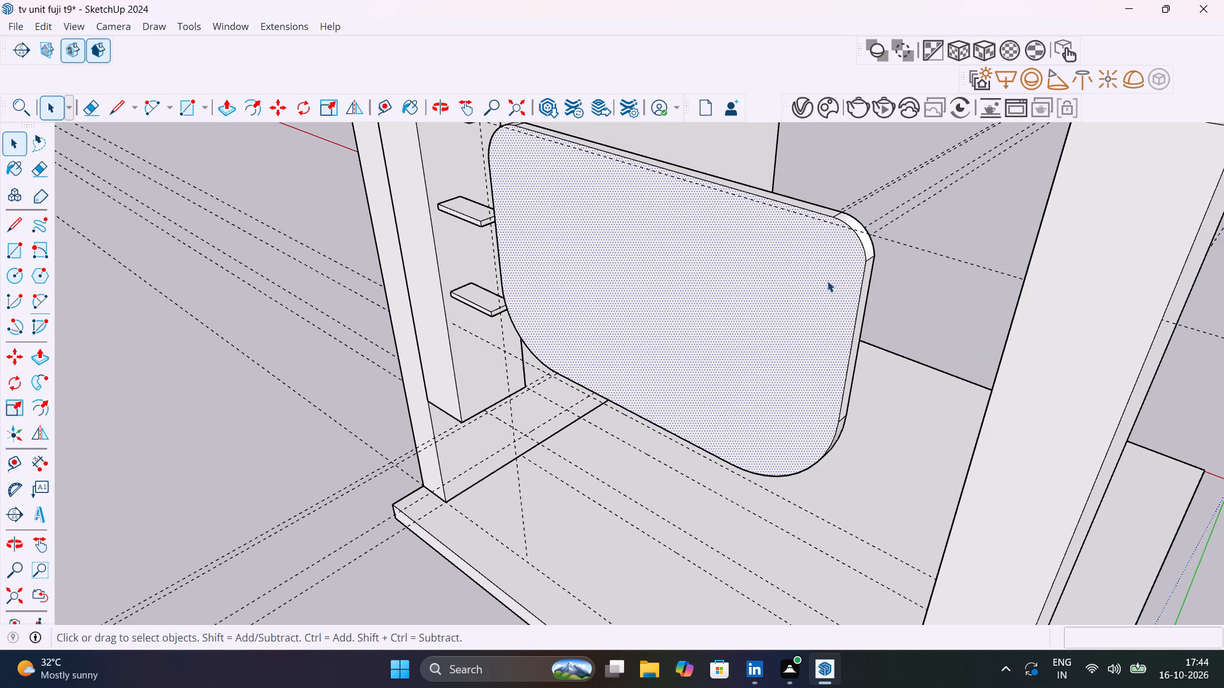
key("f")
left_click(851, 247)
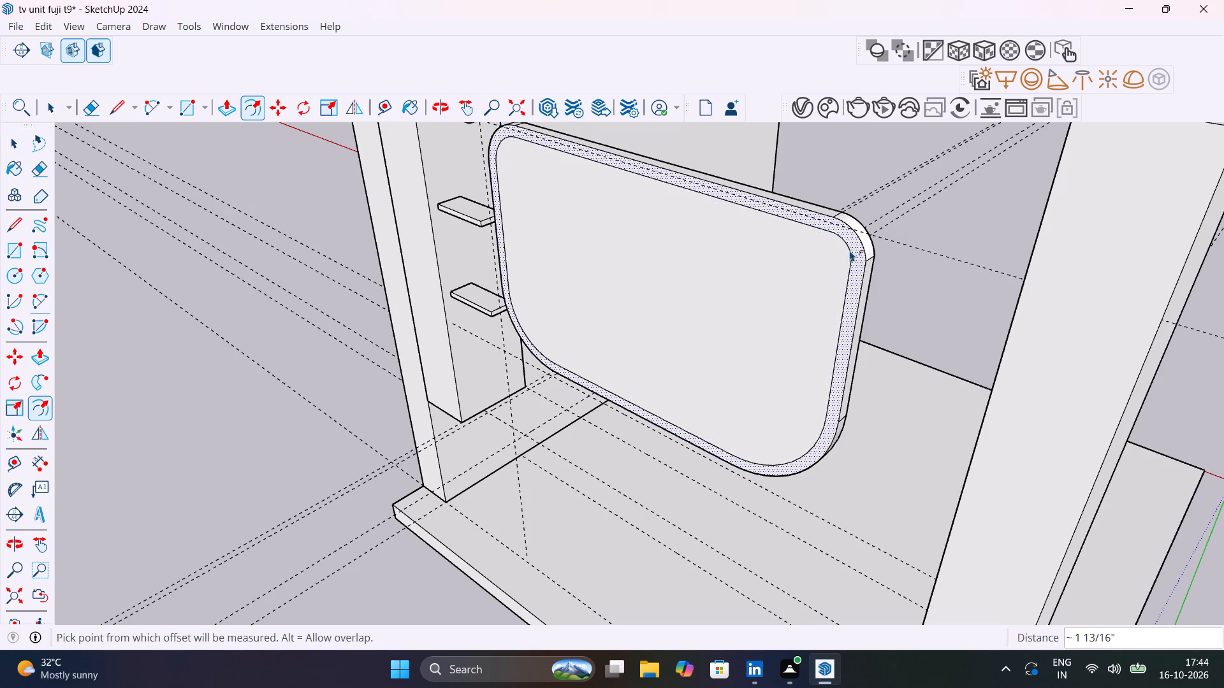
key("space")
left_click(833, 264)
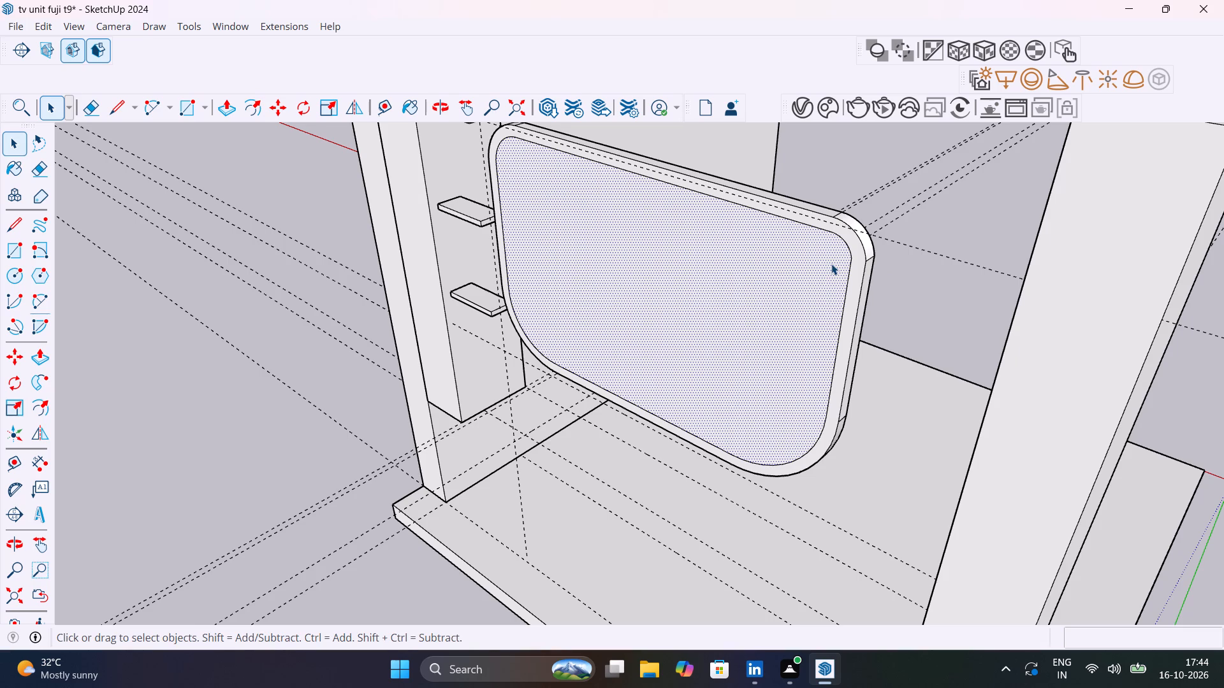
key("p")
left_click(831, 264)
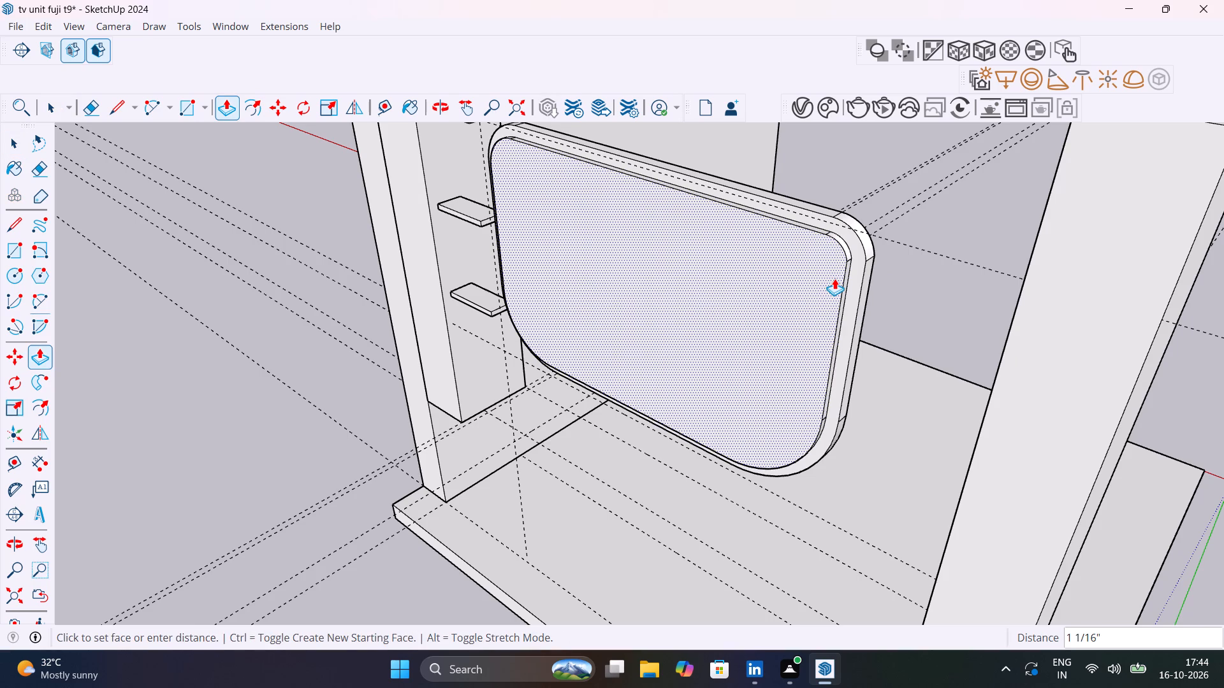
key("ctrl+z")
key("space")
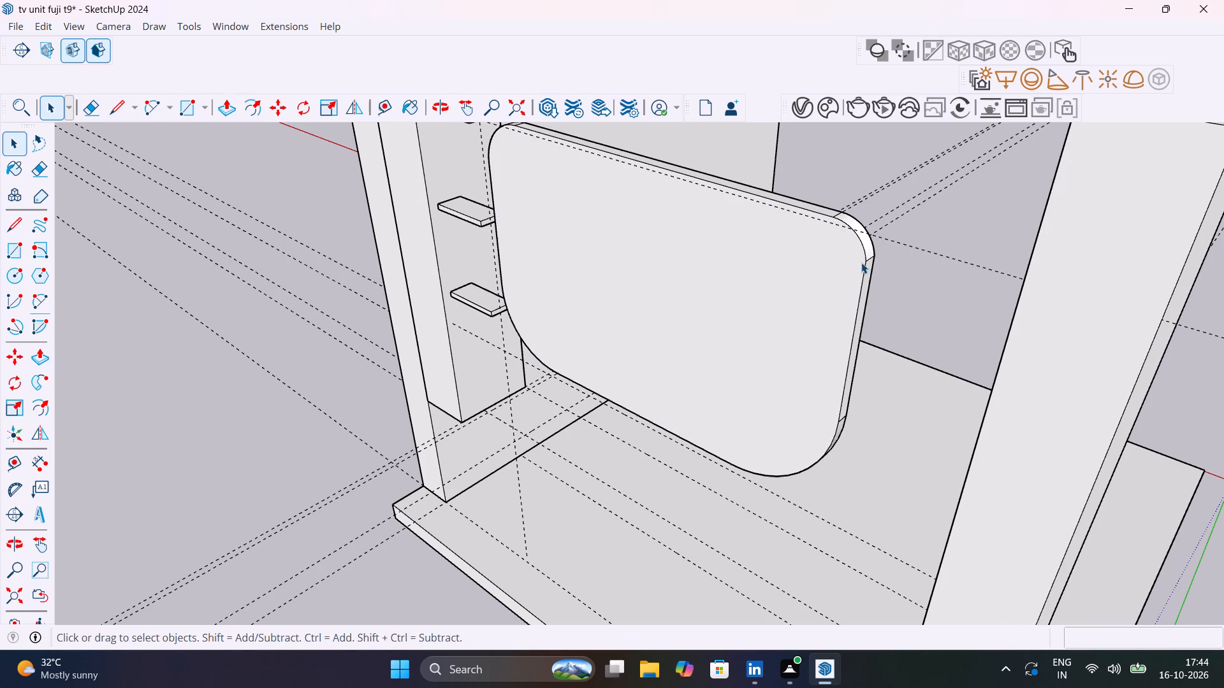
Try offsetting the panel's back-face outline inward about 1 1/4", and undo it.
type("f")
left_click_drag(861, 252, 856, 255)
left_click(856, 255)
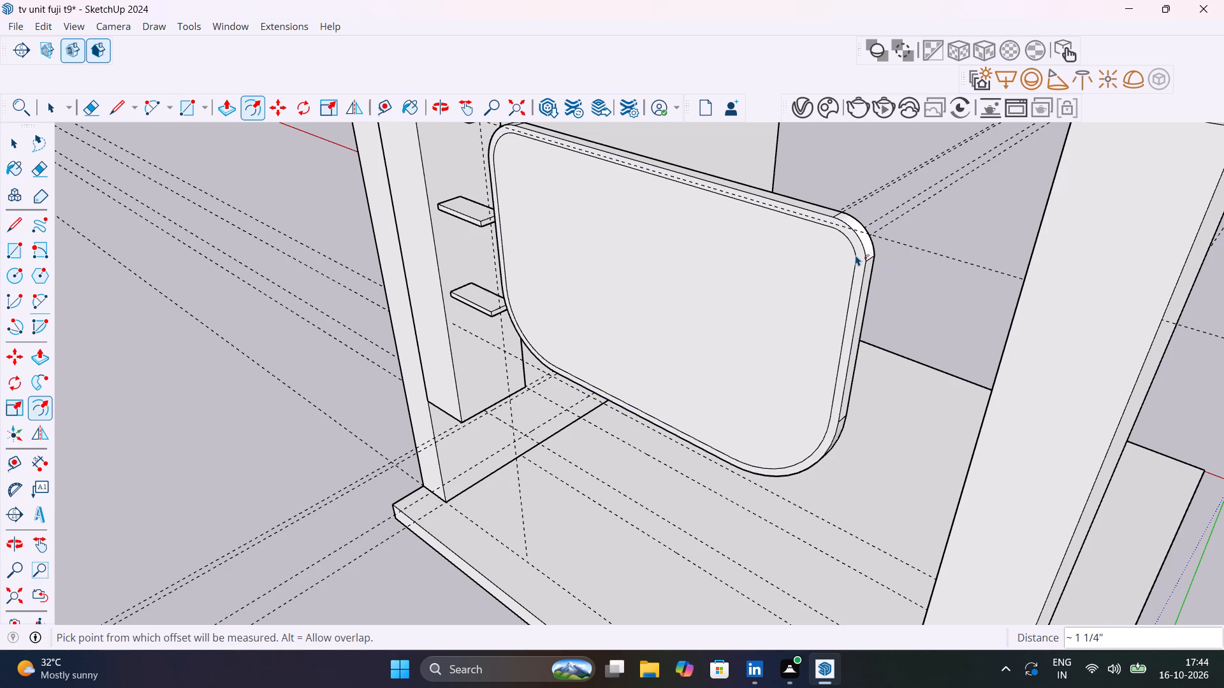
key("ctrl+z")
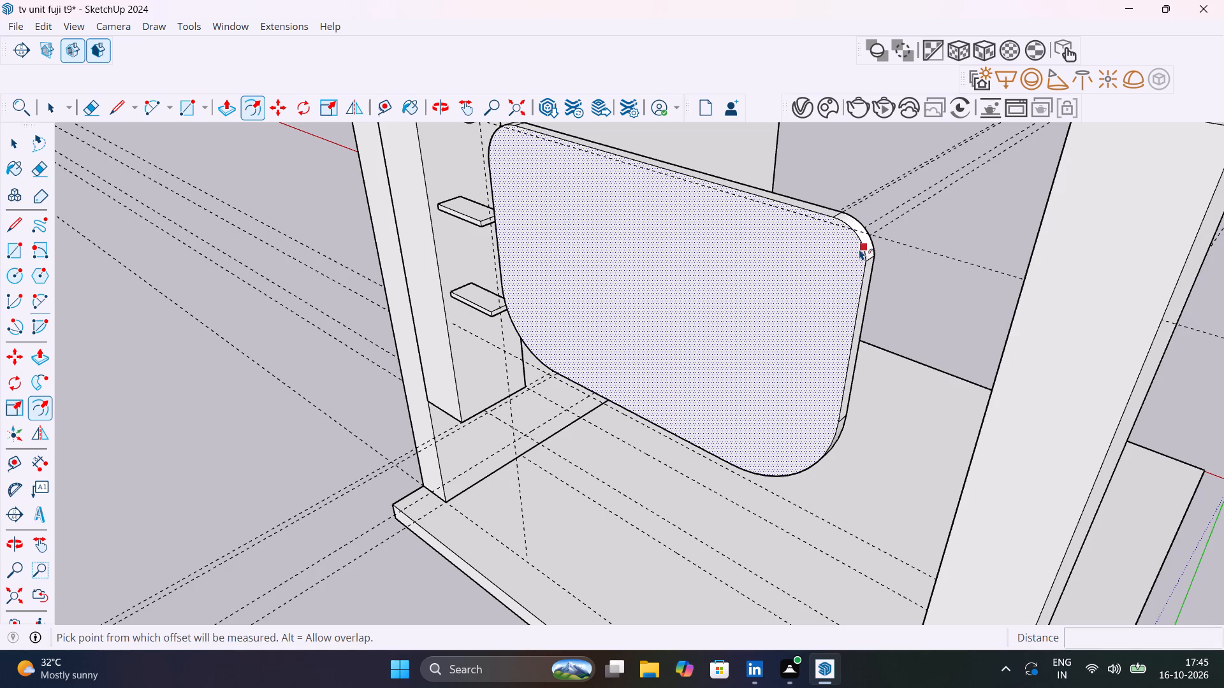
Offset the outline of the panel's back face 1" inward.
left_click(859, 249)
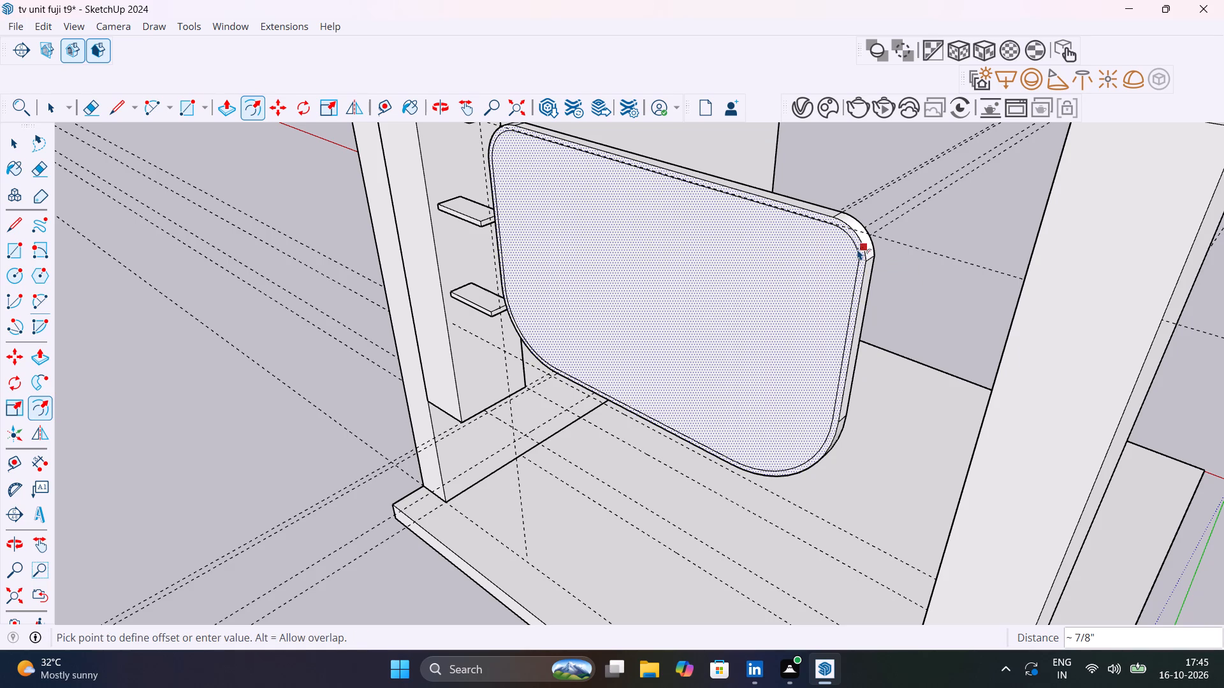
type("1\"")
key("Return")
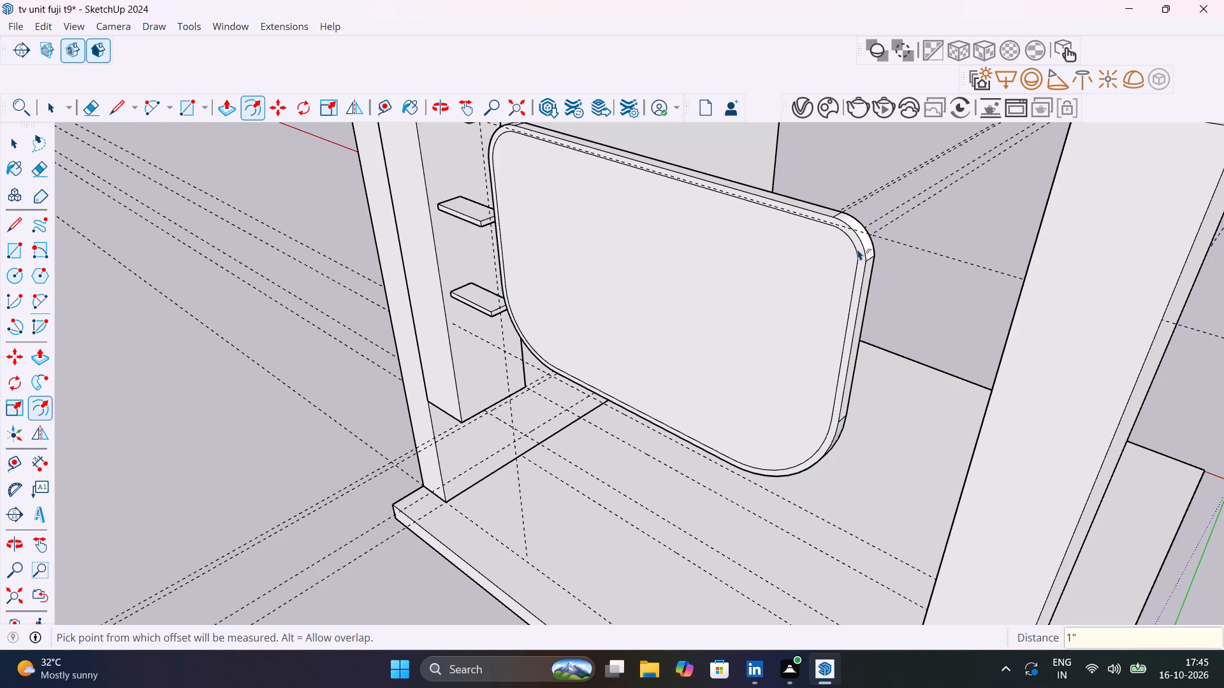
Push/Pull the inner area of the panel's back face outward about 3/16" to form a raised backing.
scroll(820, 227, "up", 10)
middle_click_drag(867, 244, 868, 263)
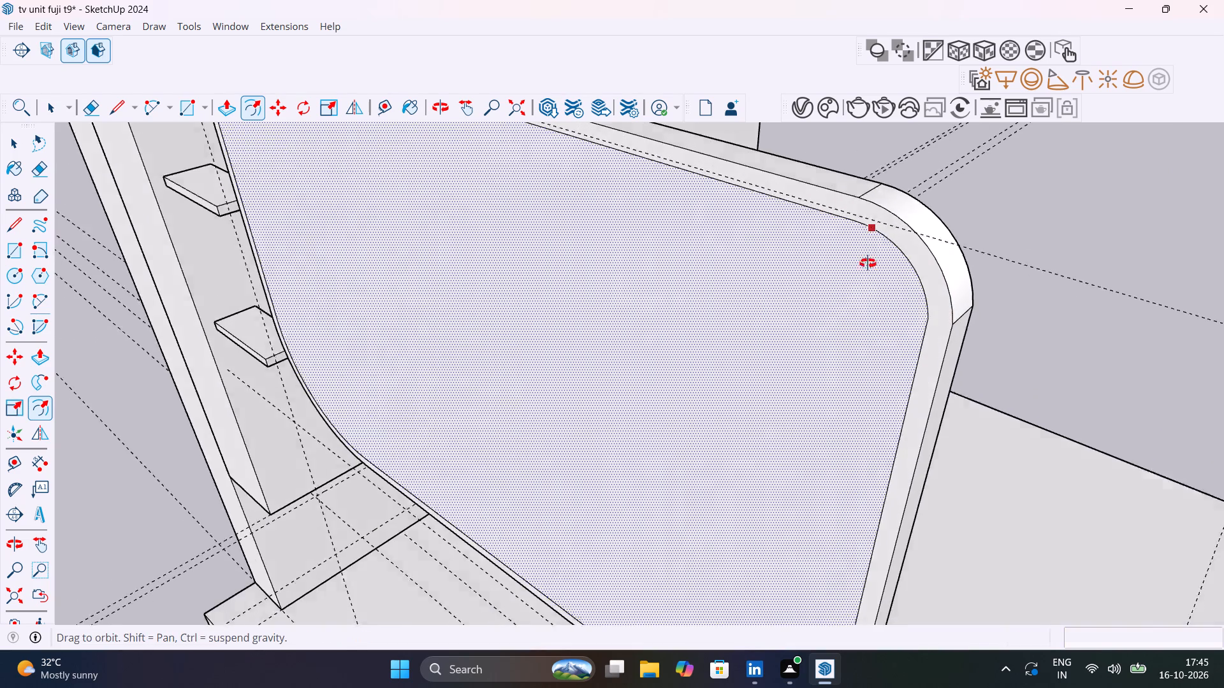
middle_click_drag(868, 263, 616, 333)
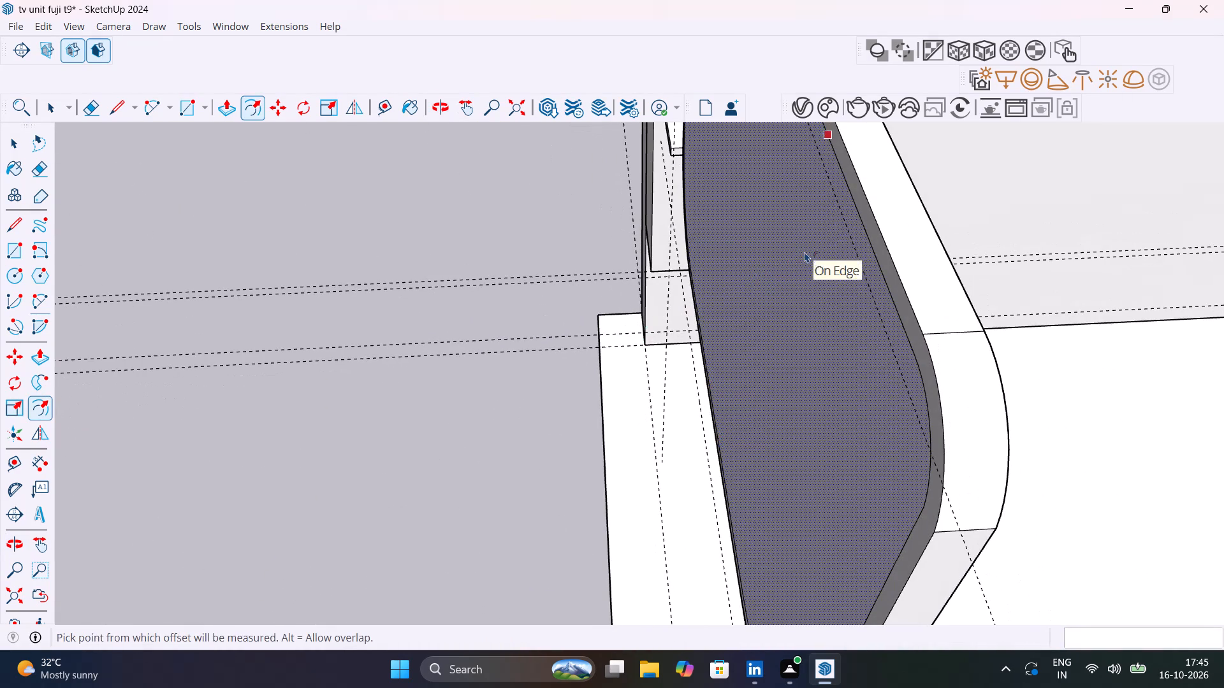
key("space")
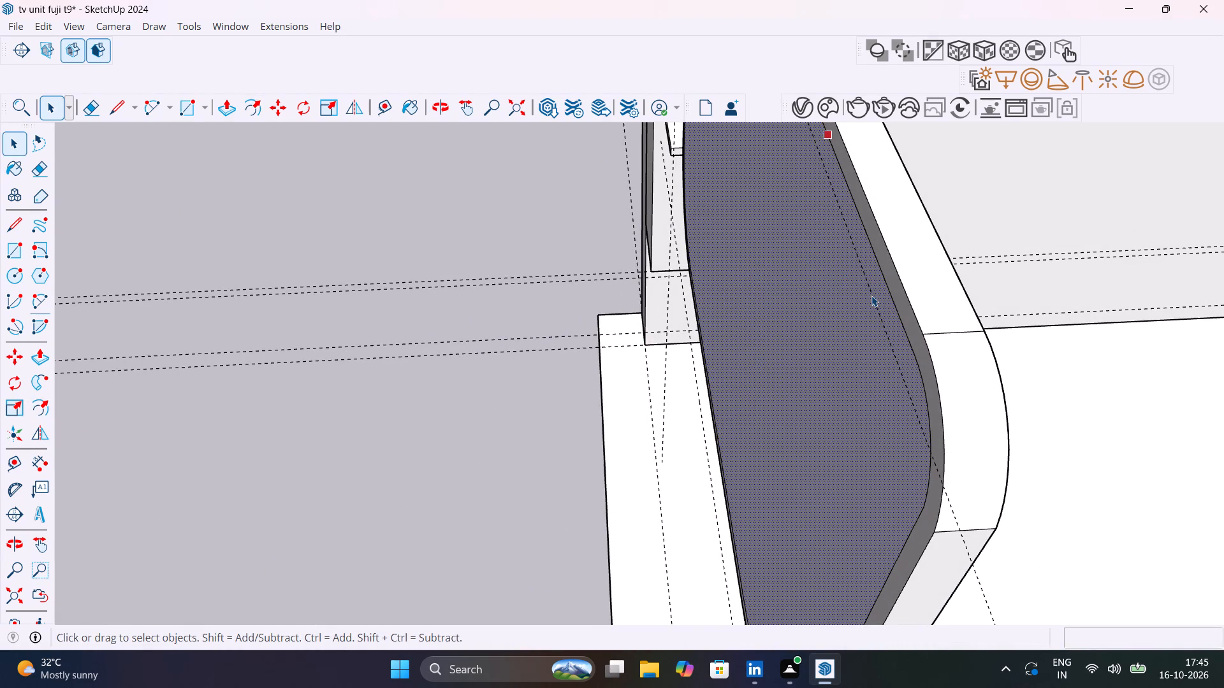
key("p")
left_click(871, 296)
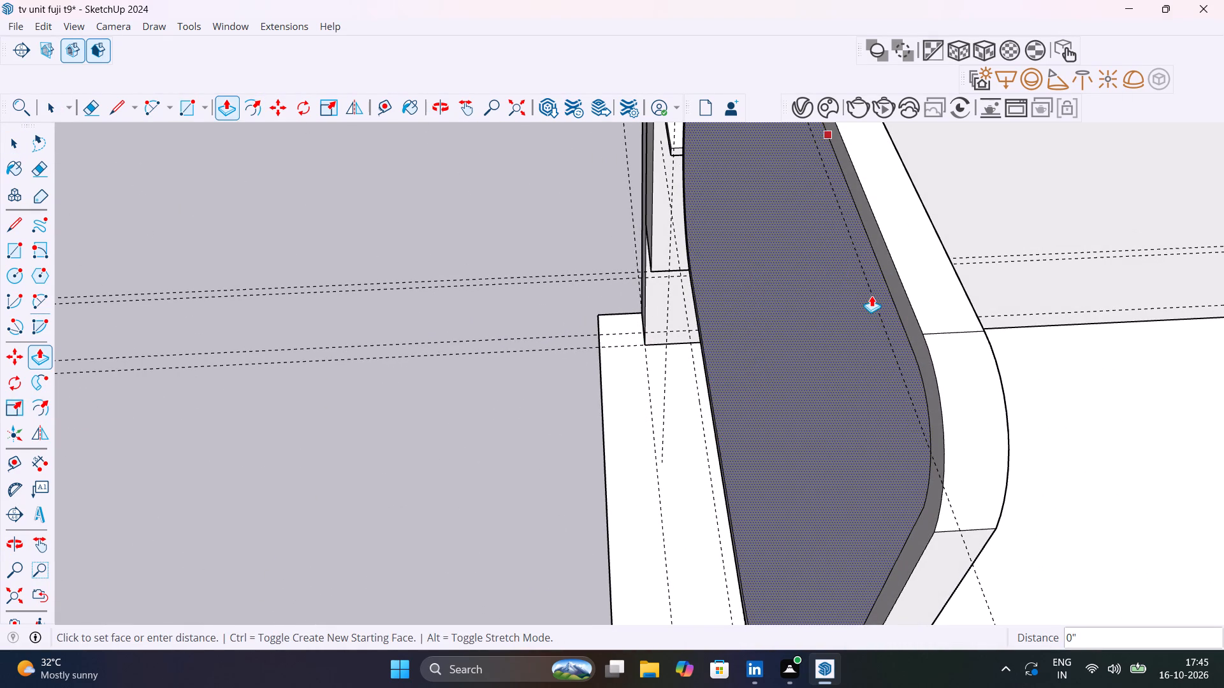
scroll(867, 296, "up", 1)
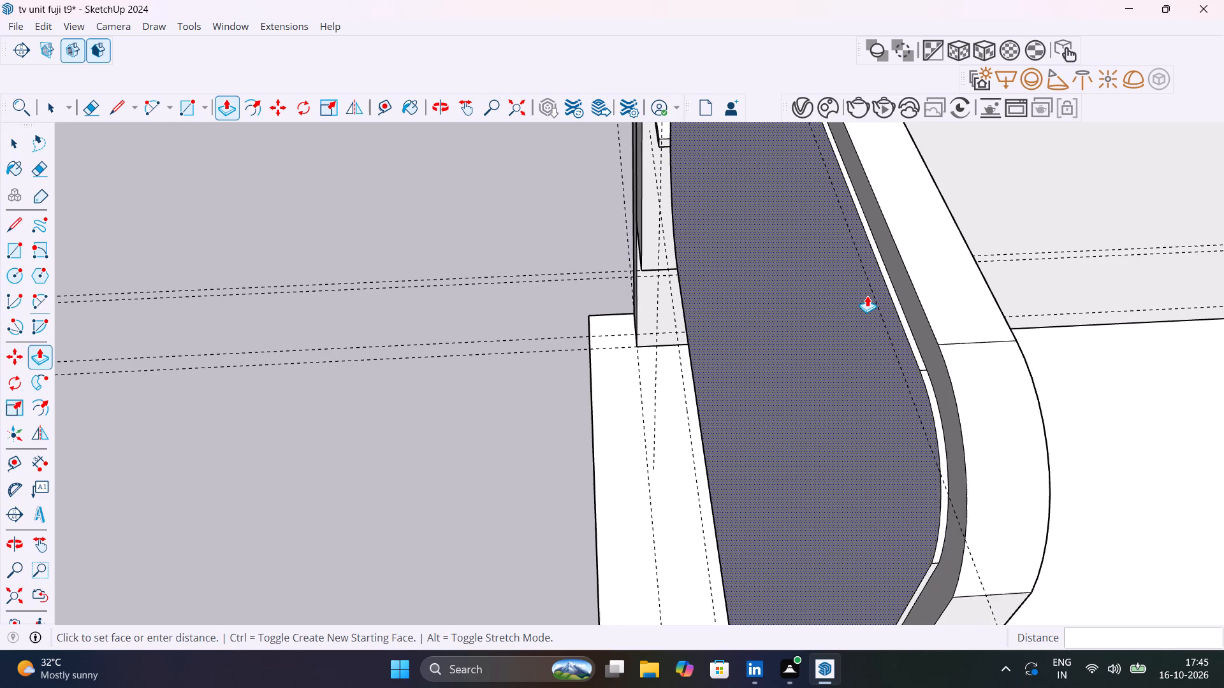
scroll(867, 296, "up", 6)
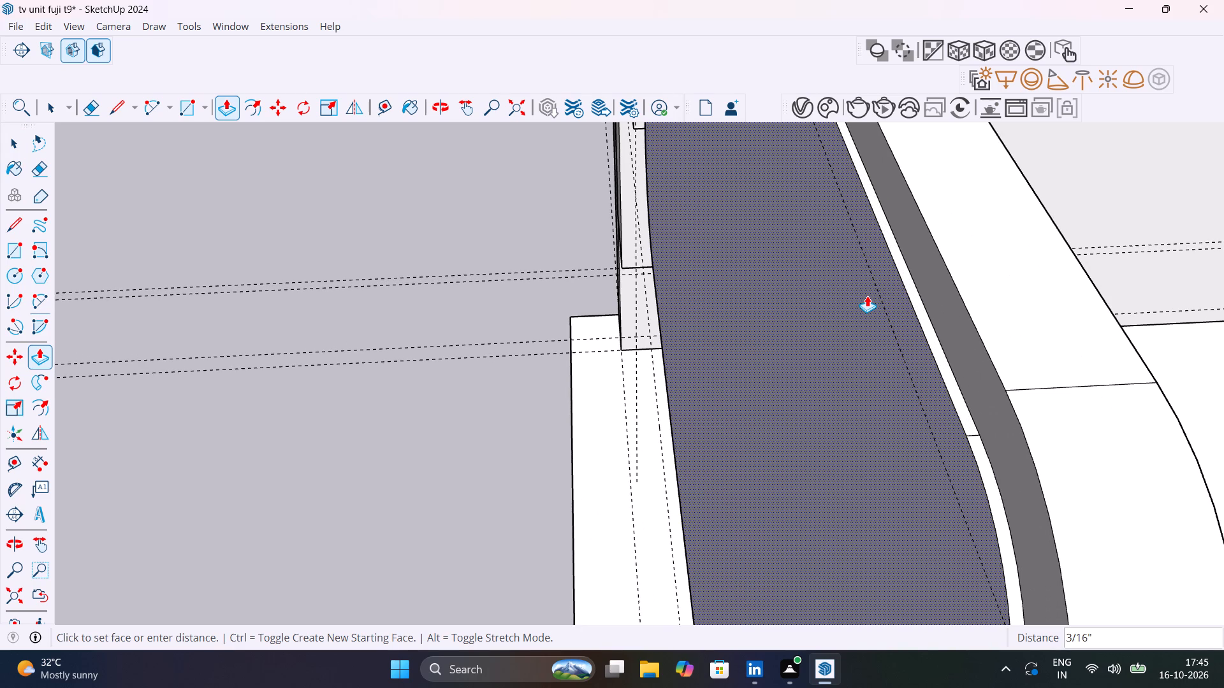
left_click(867, 296)
scroll(868, 296, "down", 20)
scroll(868, 296, "down", 2)
key("space")
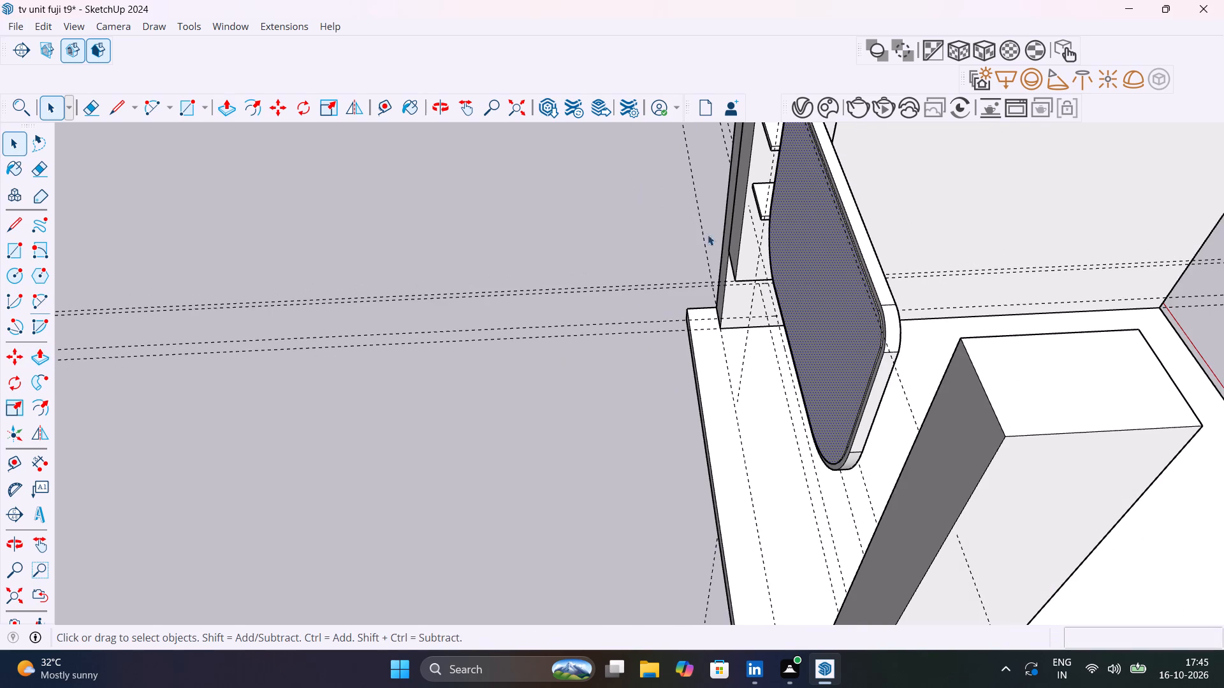
left_click(605, 180)
Delete all guides from the model.
middle_click_drag(695, 252, 346, 223)
scroll(609, 227, "down", 4)
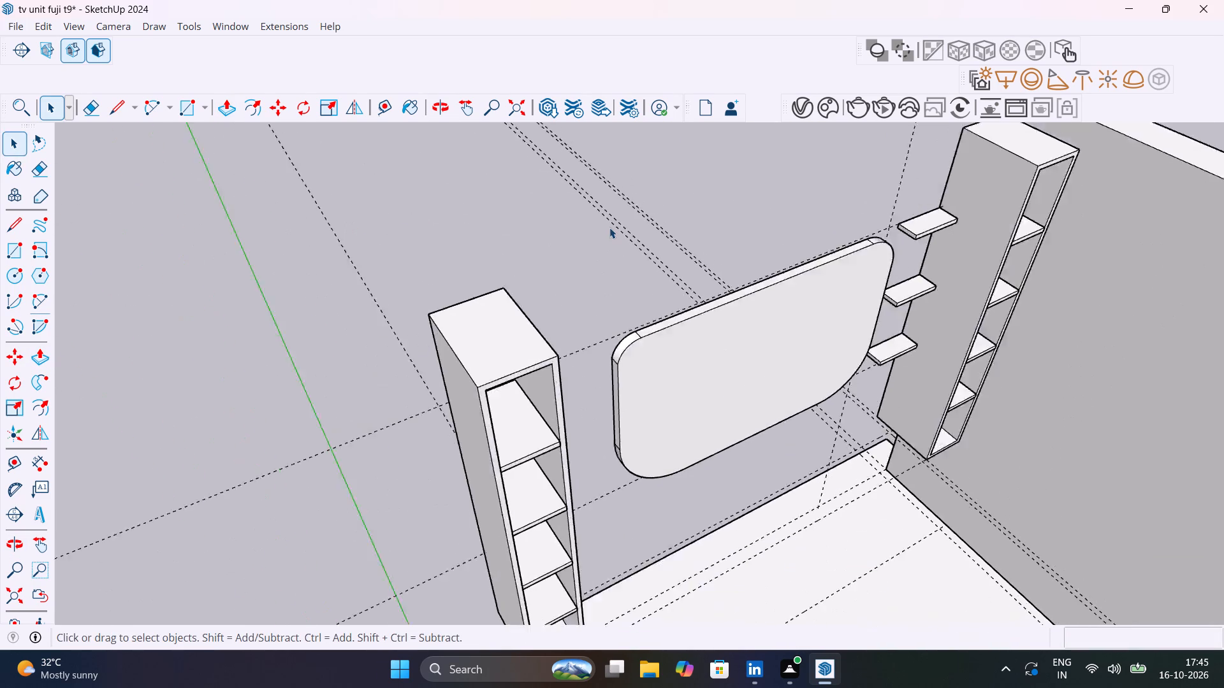
scroll(609, 227, "down", 3)
left_click(43, 25)
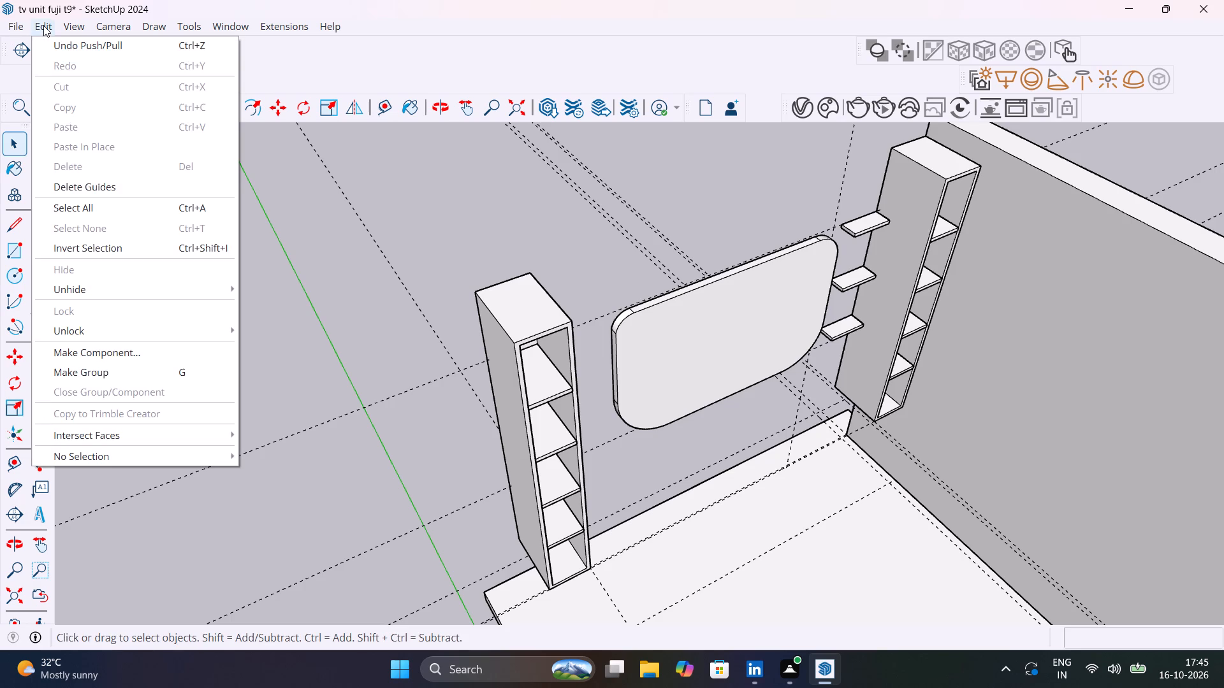
left_click(114, 182)
Unhide all hidden objects in the model.
scroll(585, 204, "down", 4)
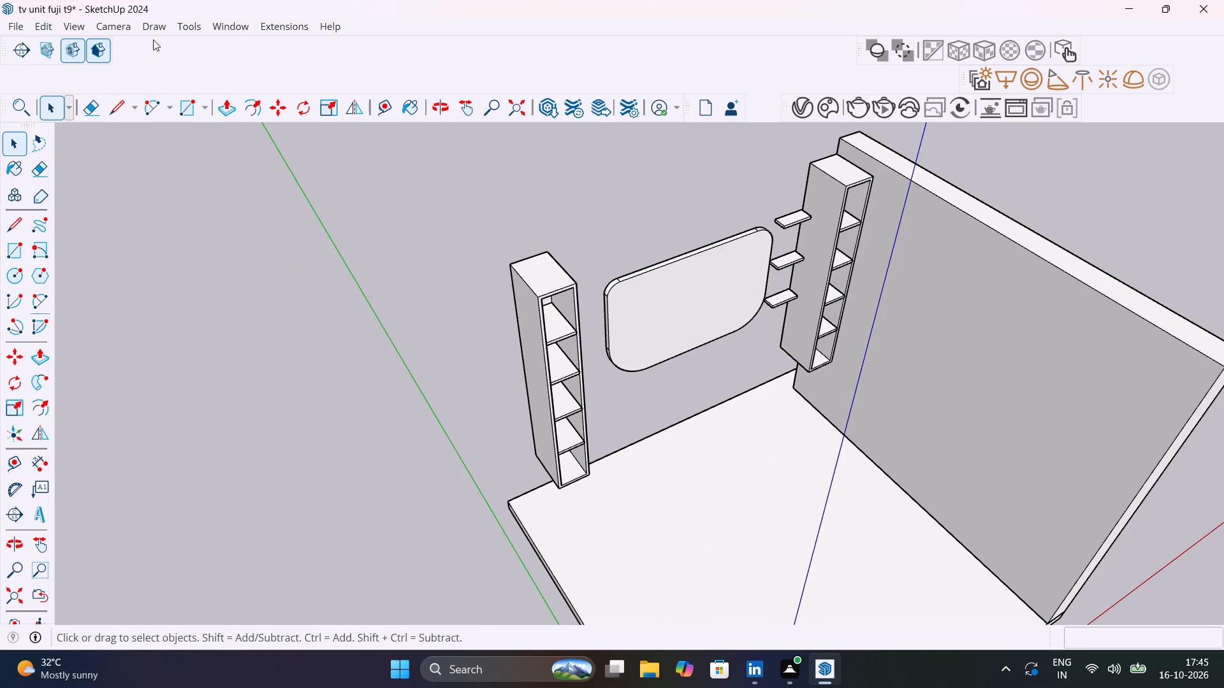
left_click(31, 28)
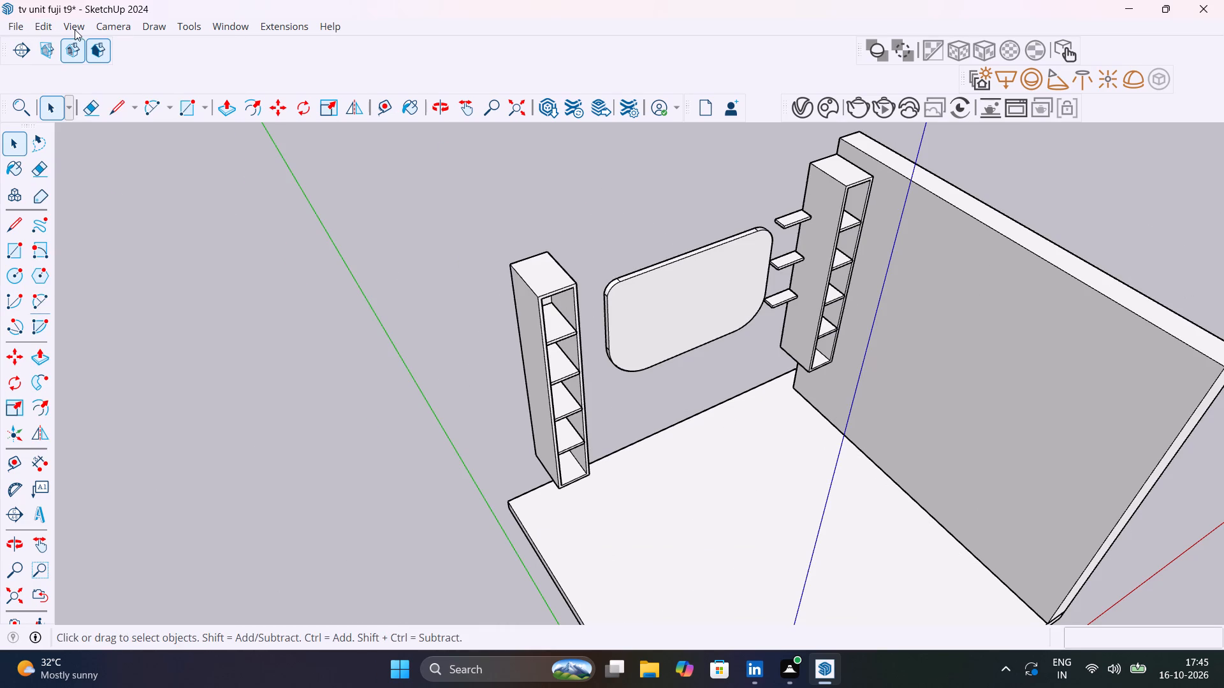
left_click(74, 29)
left_click(46, 25)
left_click(45, 27)
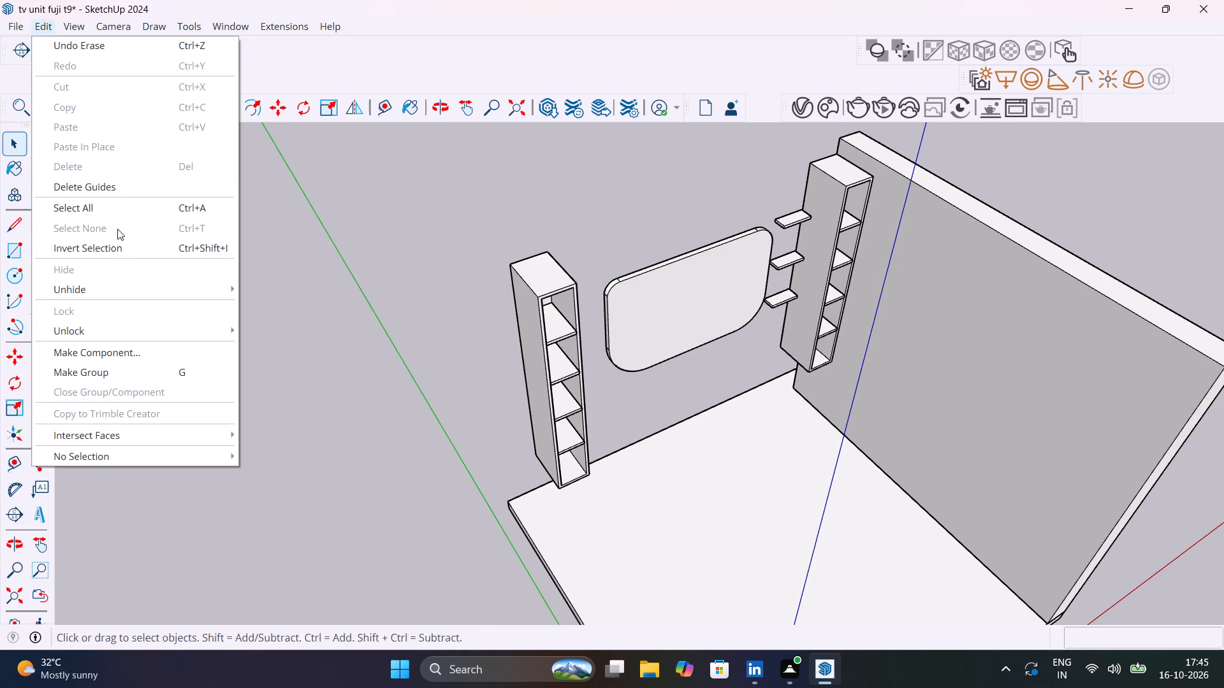
left_click(142, 290)
left_click(282, 327)
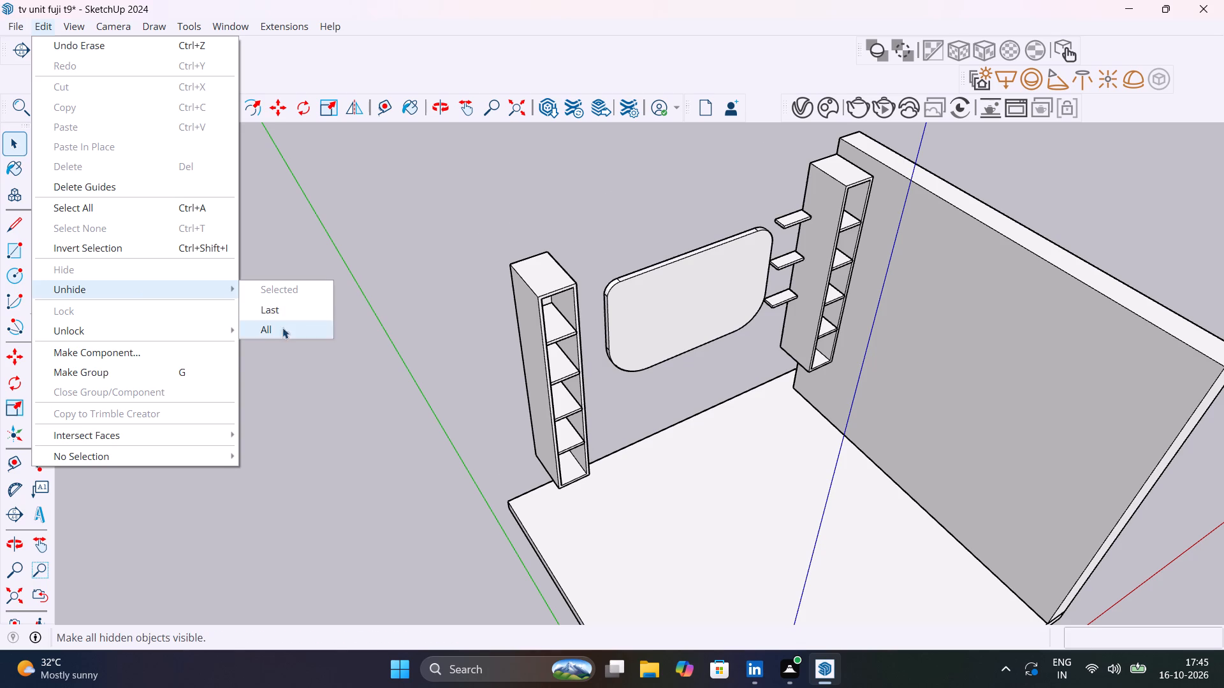
Examine from above how the rounded panel sits relative to the slatted back wall and the floating shelves.
scroll(517, 272, "up", 1)
middle_click_drag(523, 275, 826, 332)
scroll(660, 255, "up", 5)
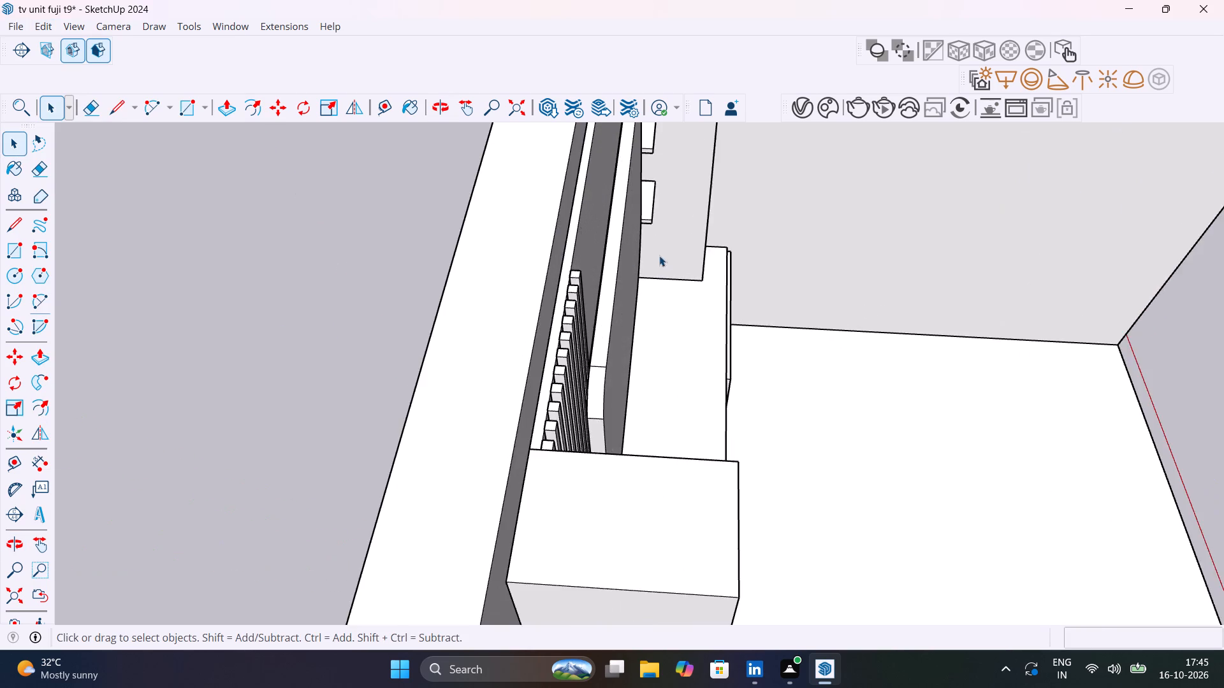
scroll(659, 255, "up", 3)
middle_click_drag(575, 251, 649, 422)
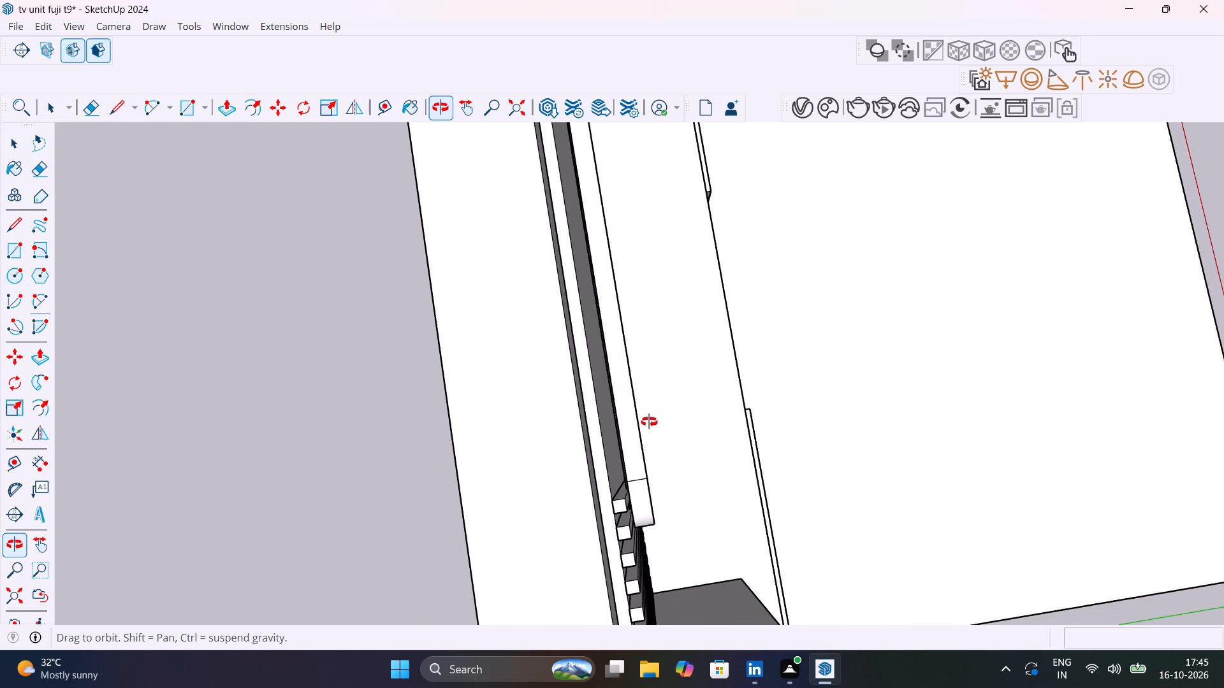
middle_click_drag(649, 422, 593, 222)
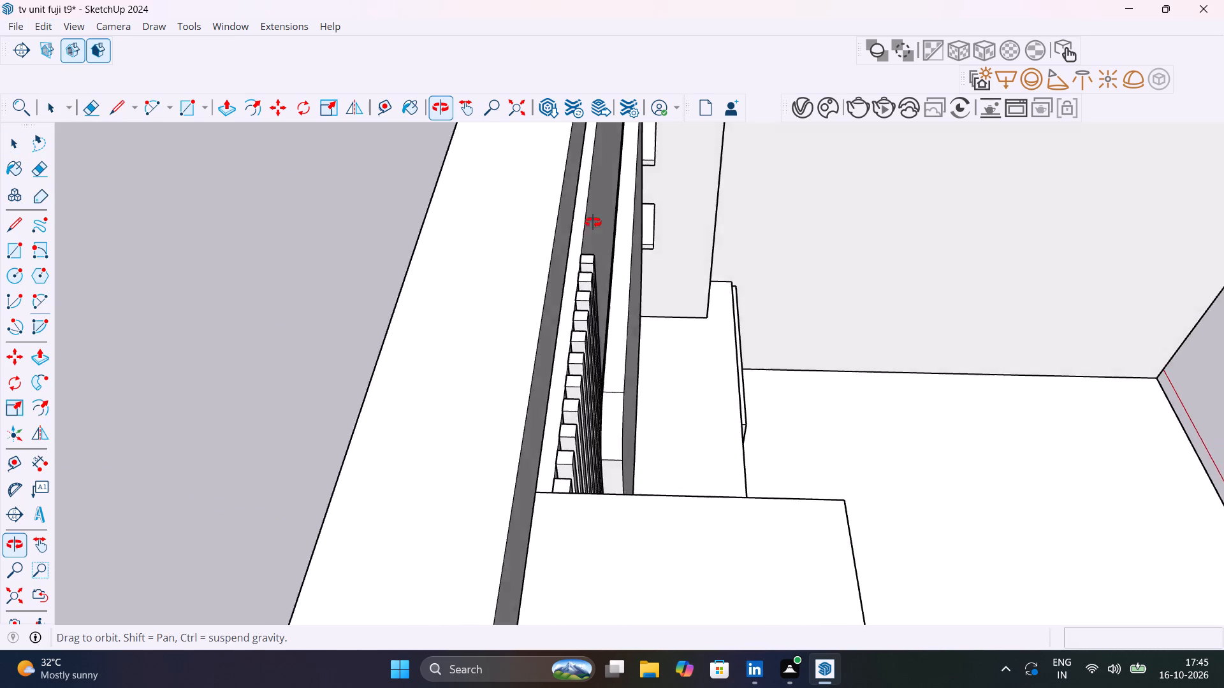
middle_click_drag(593, 222, 617, 269)
scroll(629, 249, "down", 5)
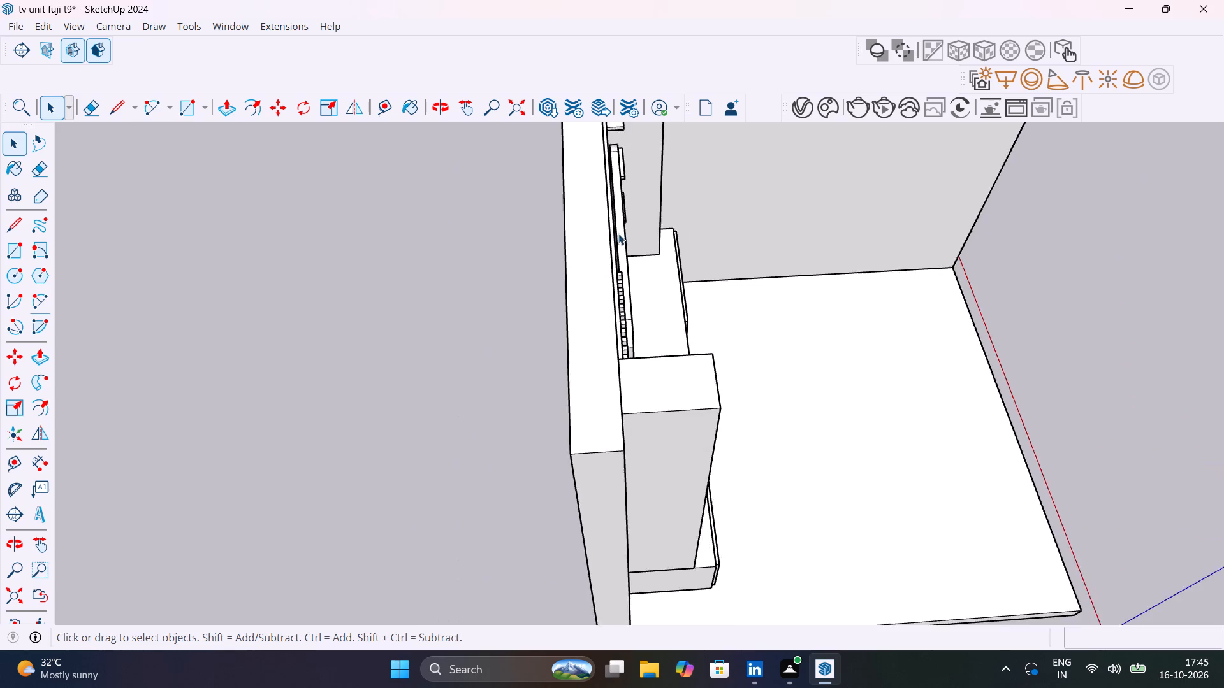
middle_click_drag(625, 244, 581, 280, "shift")
scroll(632, 354, "up", 5)
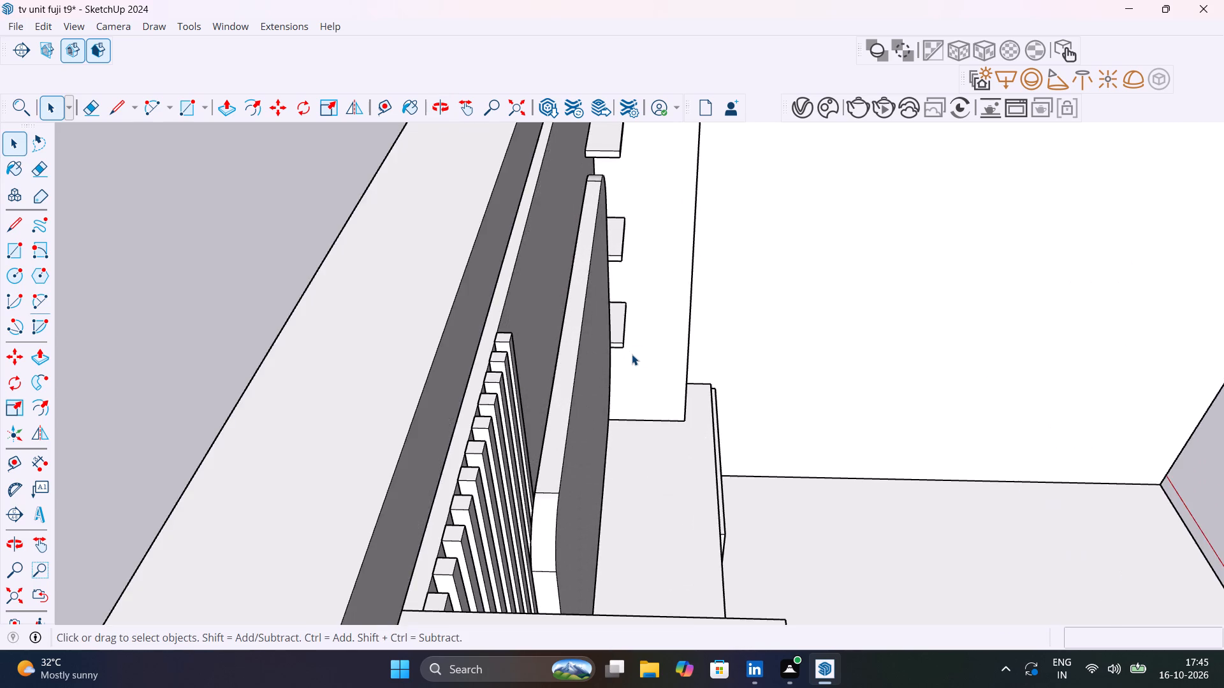
scroll(632, 354, "up", 1)
middle_click_drag(632, 349, 643, 368, "shift")
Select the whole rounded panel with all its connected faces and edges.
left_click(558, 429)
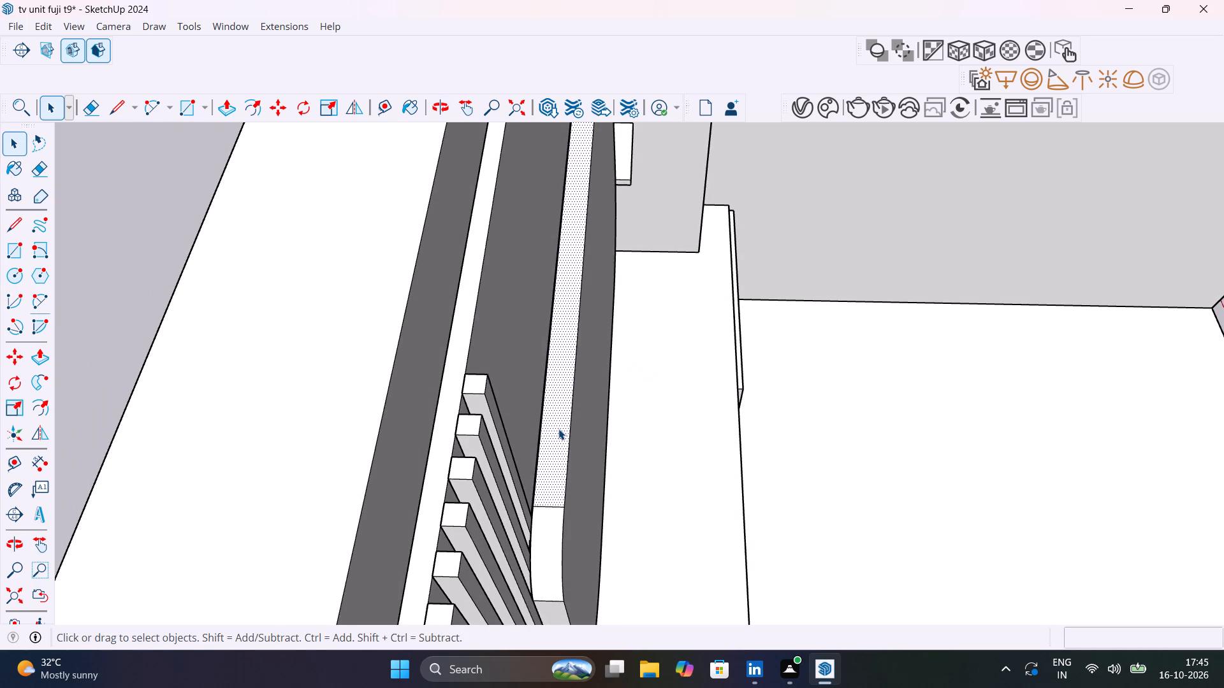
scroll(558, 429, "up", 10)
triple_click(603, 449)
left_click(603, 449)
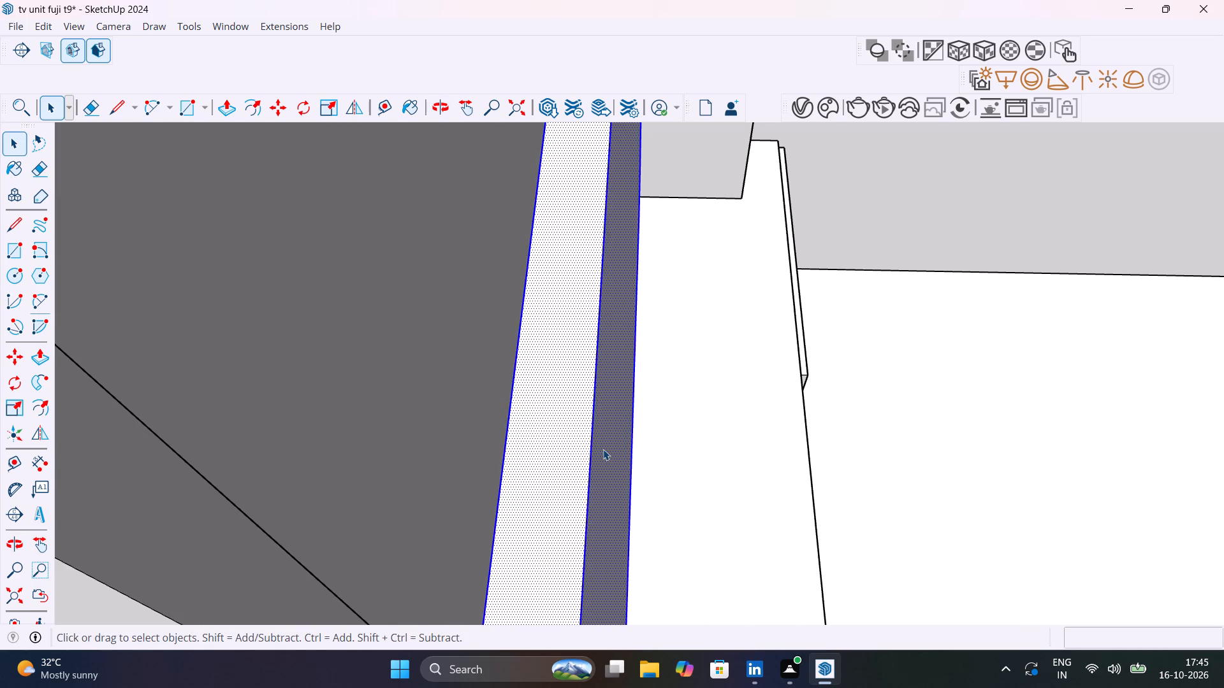
Hide the back wall group with its slats to expose the rear of the rounded panel.
scroll(603, 449, "down", 16)
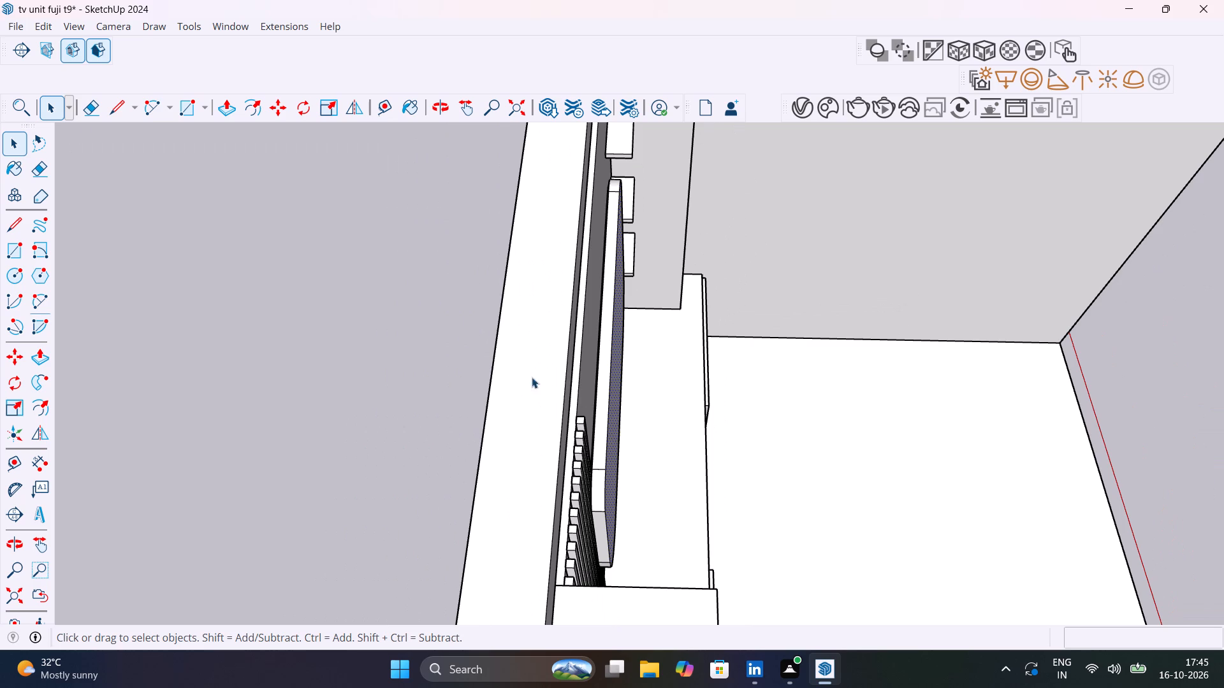
left_click(531, 385)
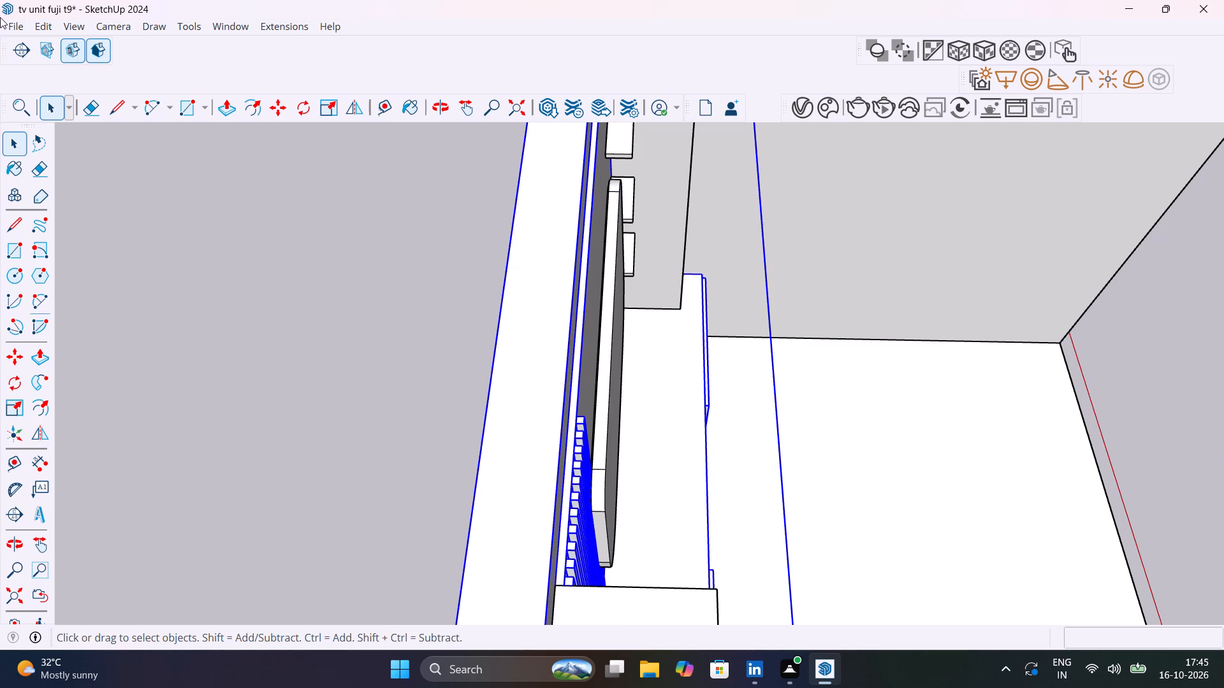
left_click(35, 21)
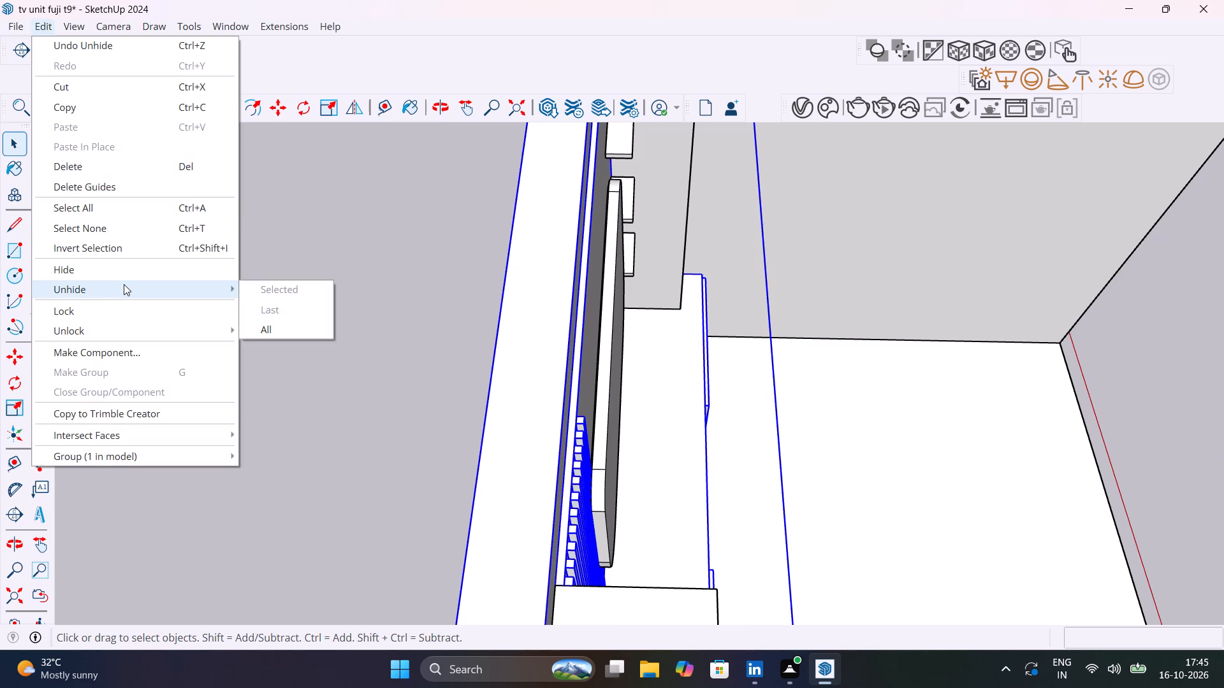
left_click(119, 272)
Select all connected faces and edges of the rounded panel and its raised backing and make them one group.
middle_click_drag(523, 336, 669, 310)
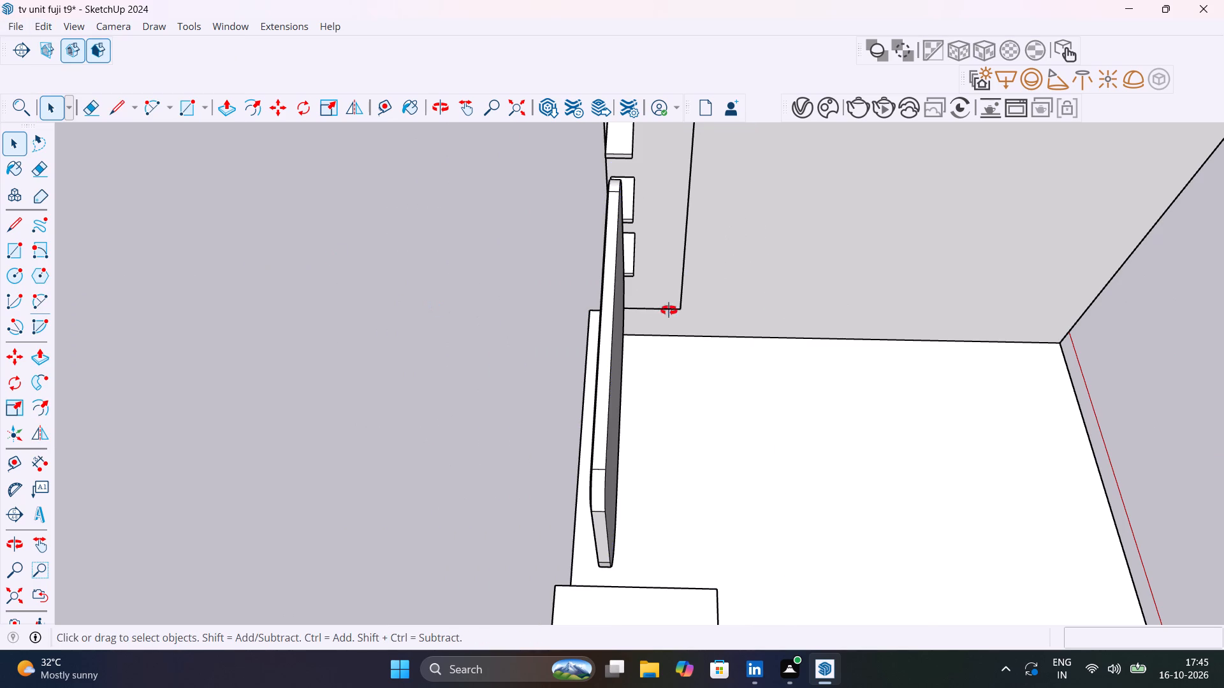
middle_click_drag(669, 310, 759, 287)
triple_click(721, 378)
left_click(721, 378)
right_click(721, 378)
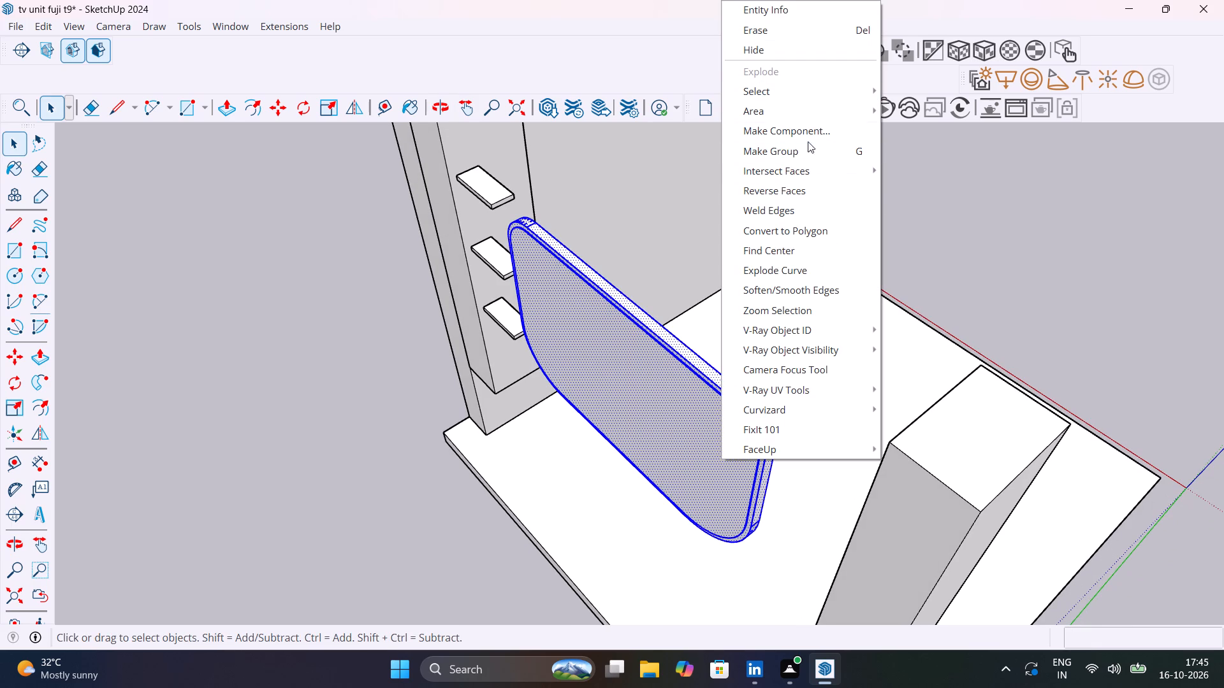
left_click(814, 156)
left_click(337, 331)
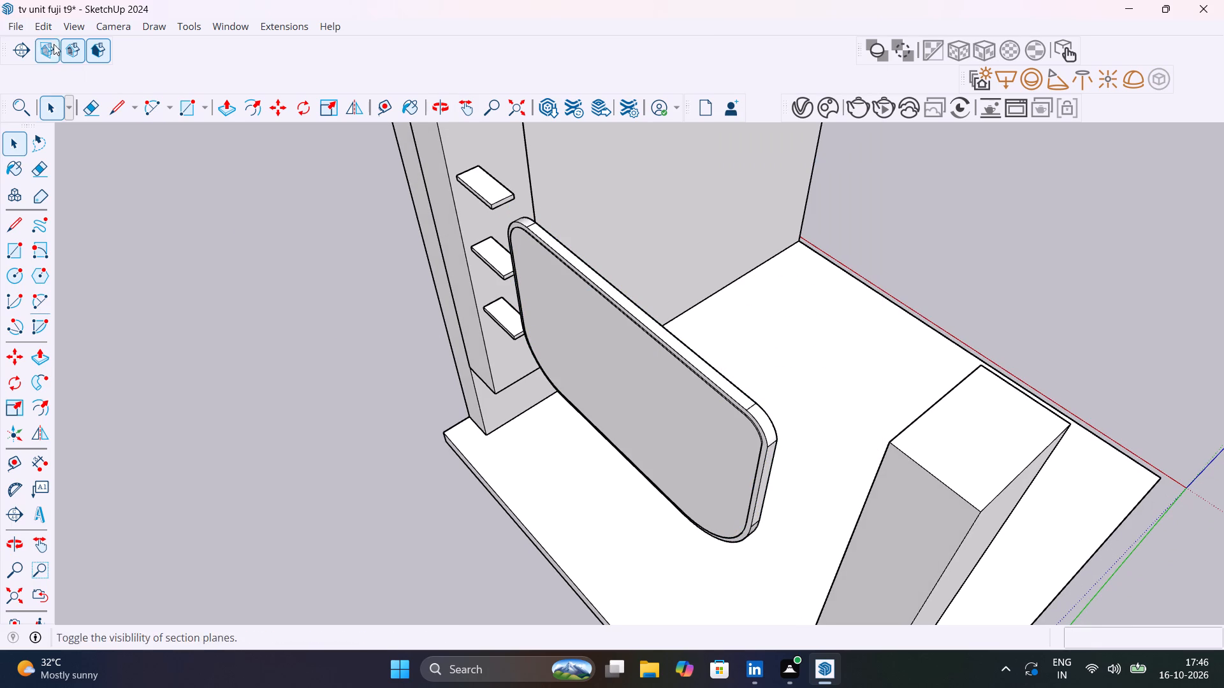
Unhide all hidden objects in the model.
left_click(40, 22)
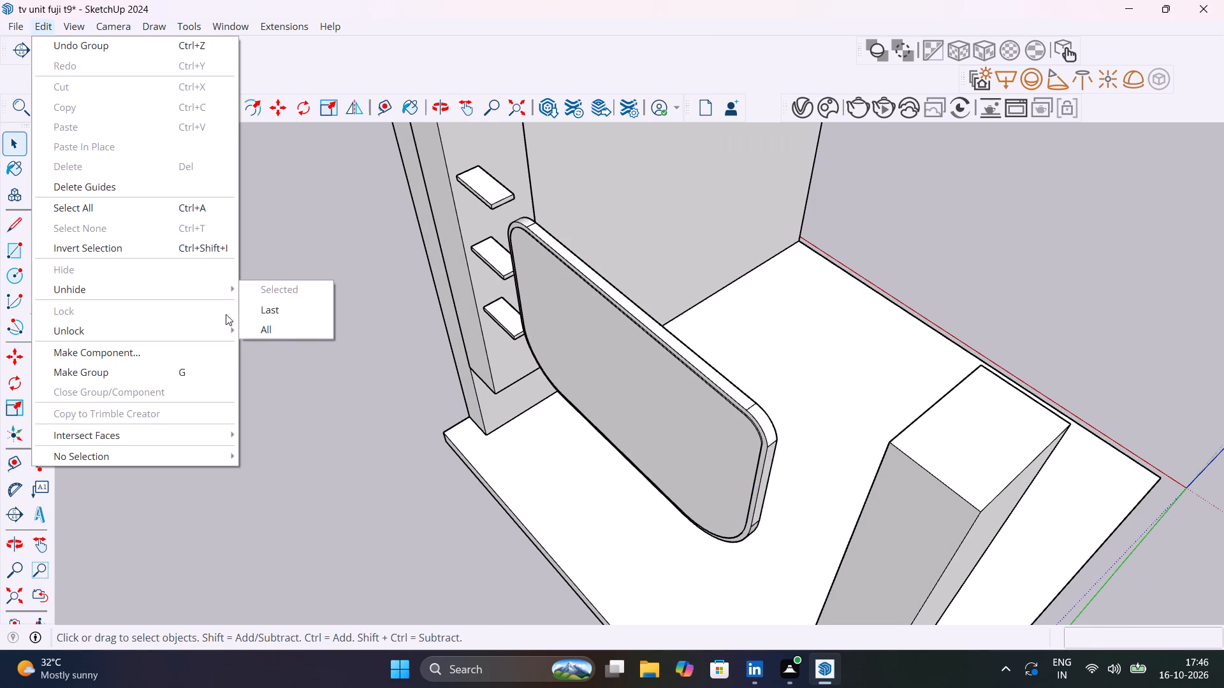
left_click(277, 333)
Move the grouped rounded panel about 5/16" outward from the back wall to seat its backing against the slat fronts.
middle_click_drag(548, 351, 258, 402)
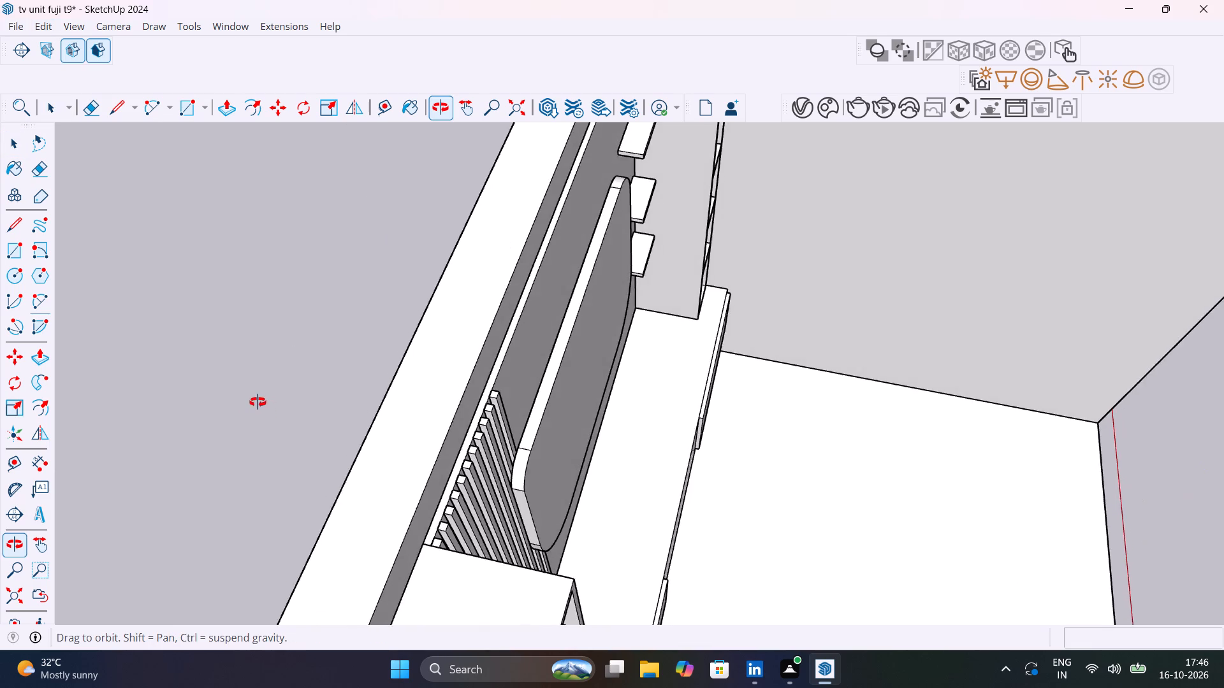
middle_click_drag(258, 402, 351, 294)
scroll(546, 379, "up", 11)
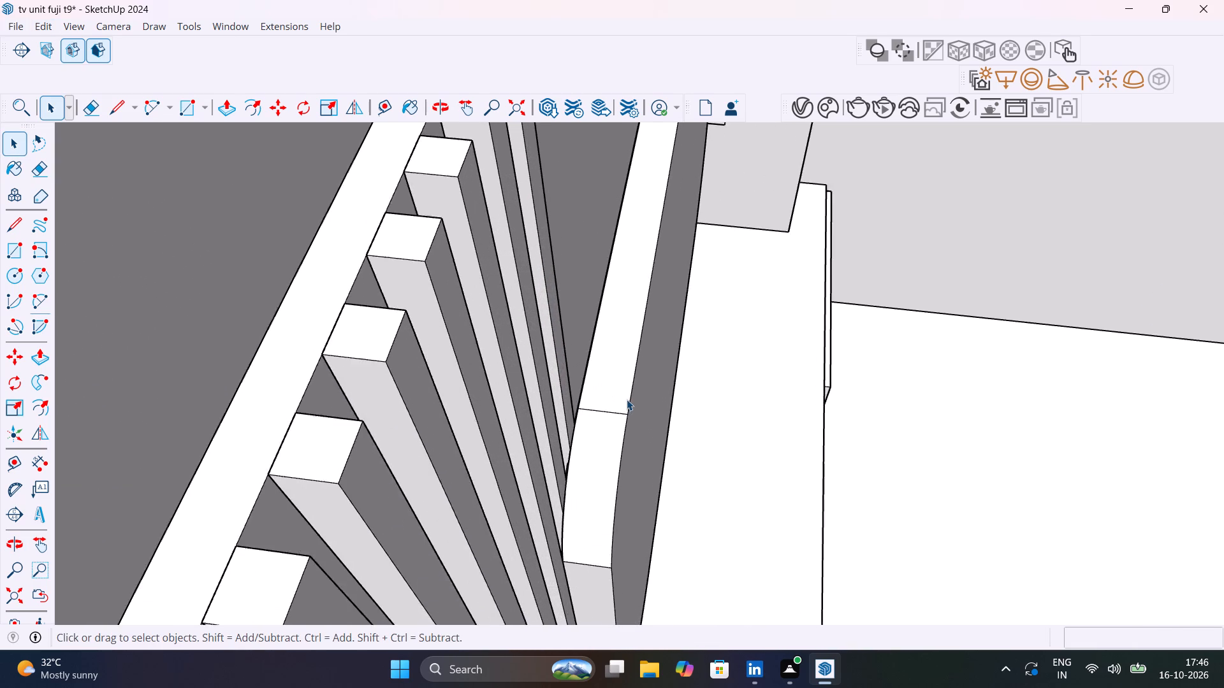
scroll(627, 399, "up", 4)
middle_click_drag(634, 403, 703, 435)
left_click(620, 446)
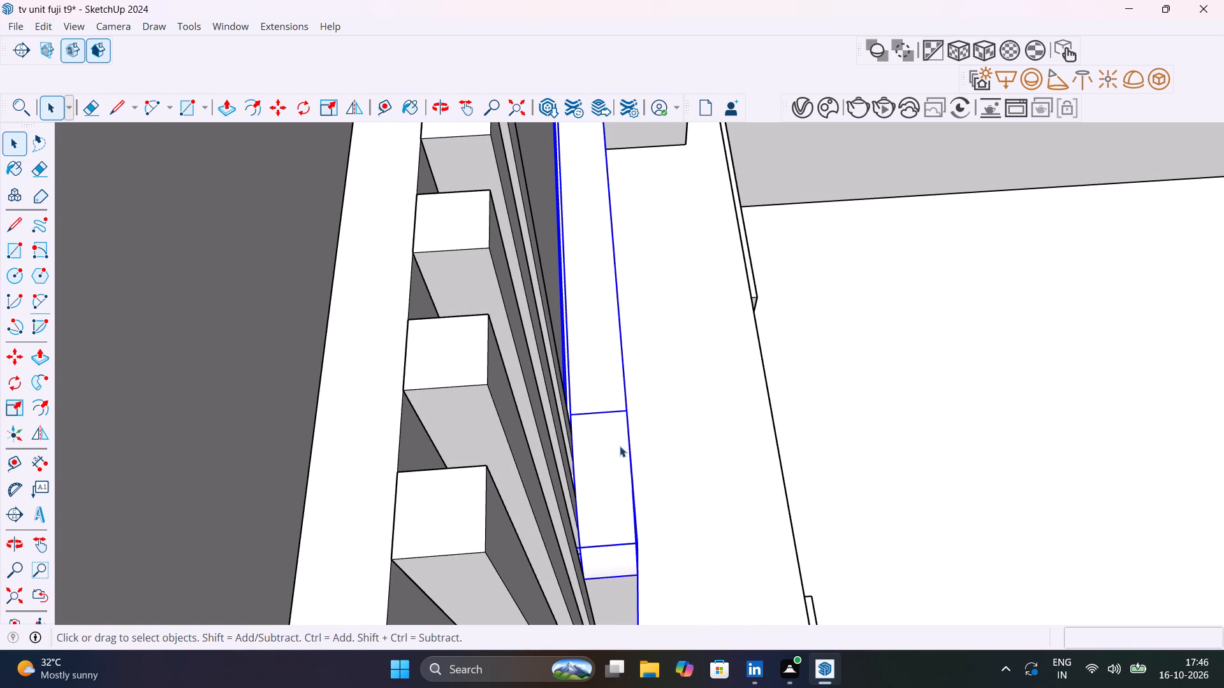
key("m")
scroll(585, 572, "up", 5)
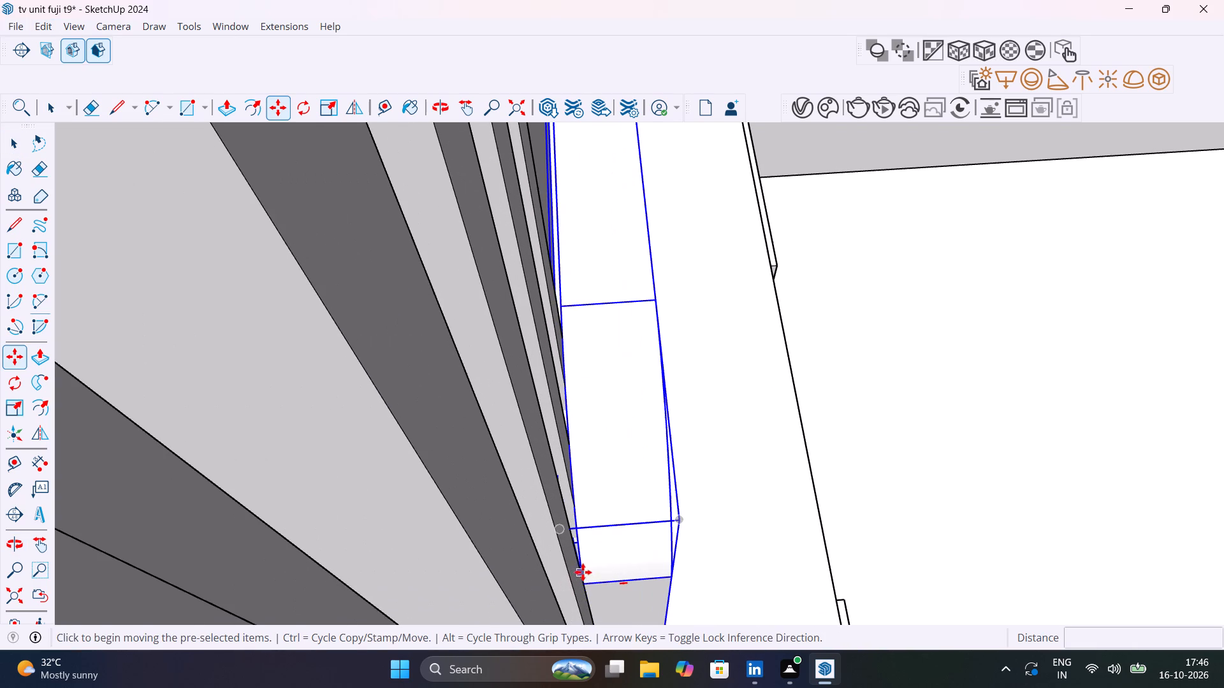
left_click(579, 583)
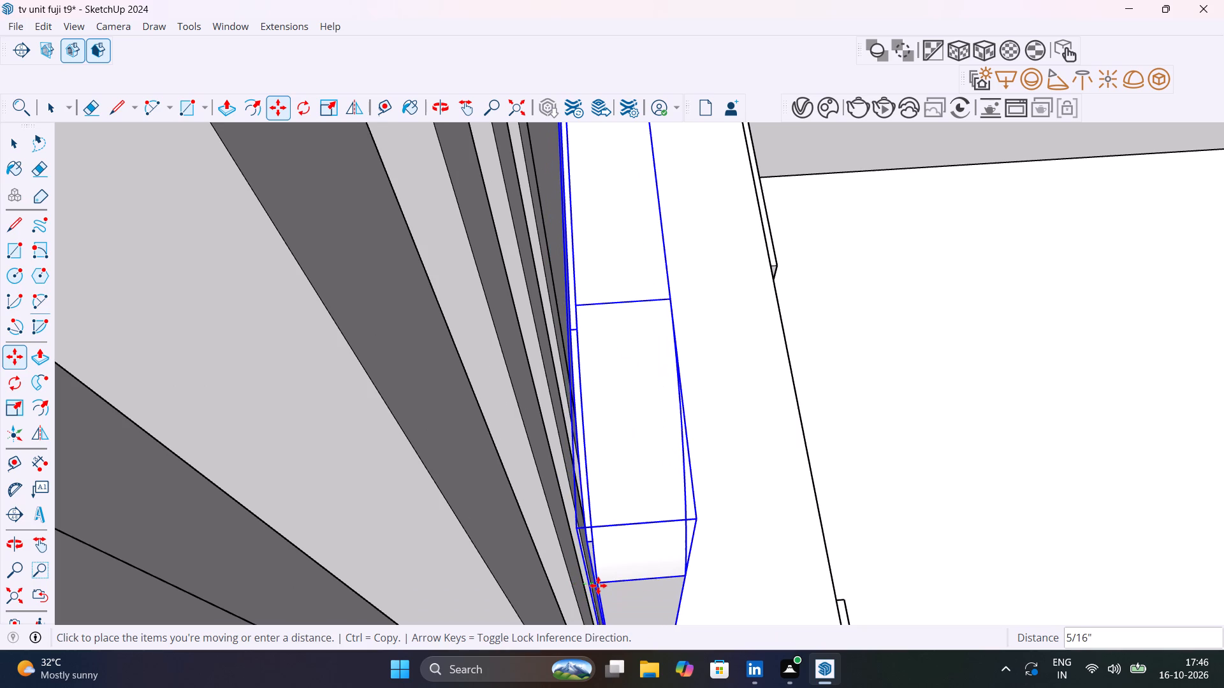
left_click(598, 585)
middle_click_drag(574, 470, 627, 492)
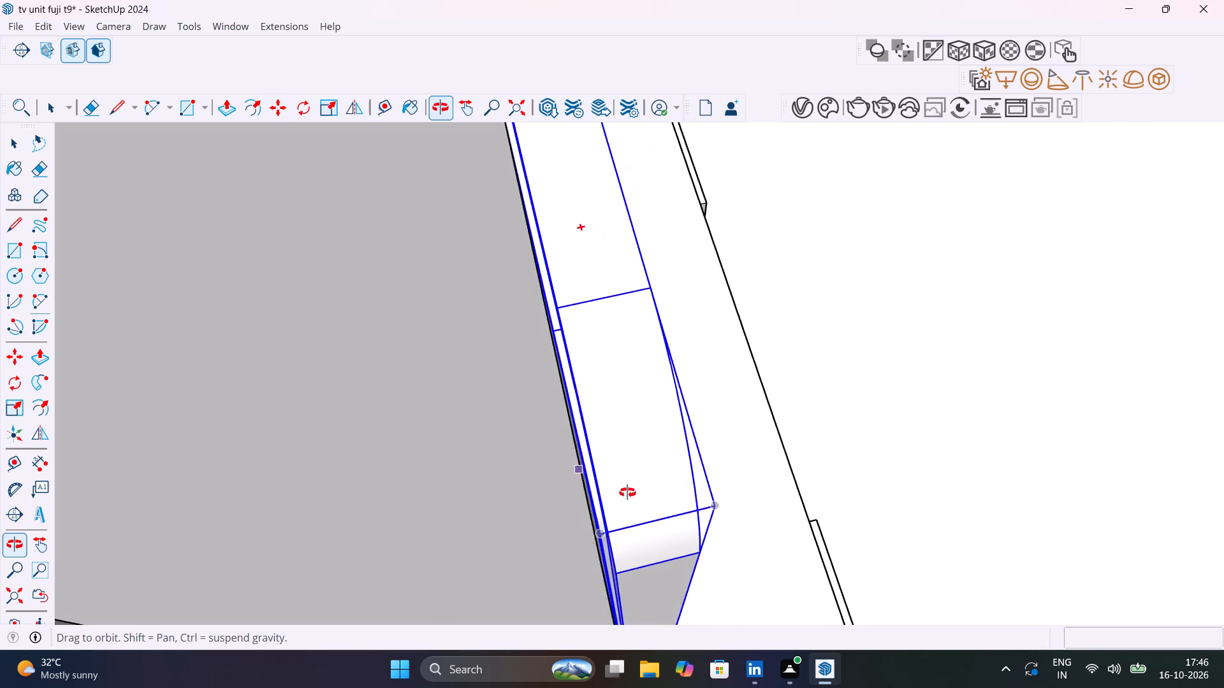
middle_click_drag(627, 492, 615, 536)
key("space")
scroll(591, 411, "down", 5)
left_click(866, 328)
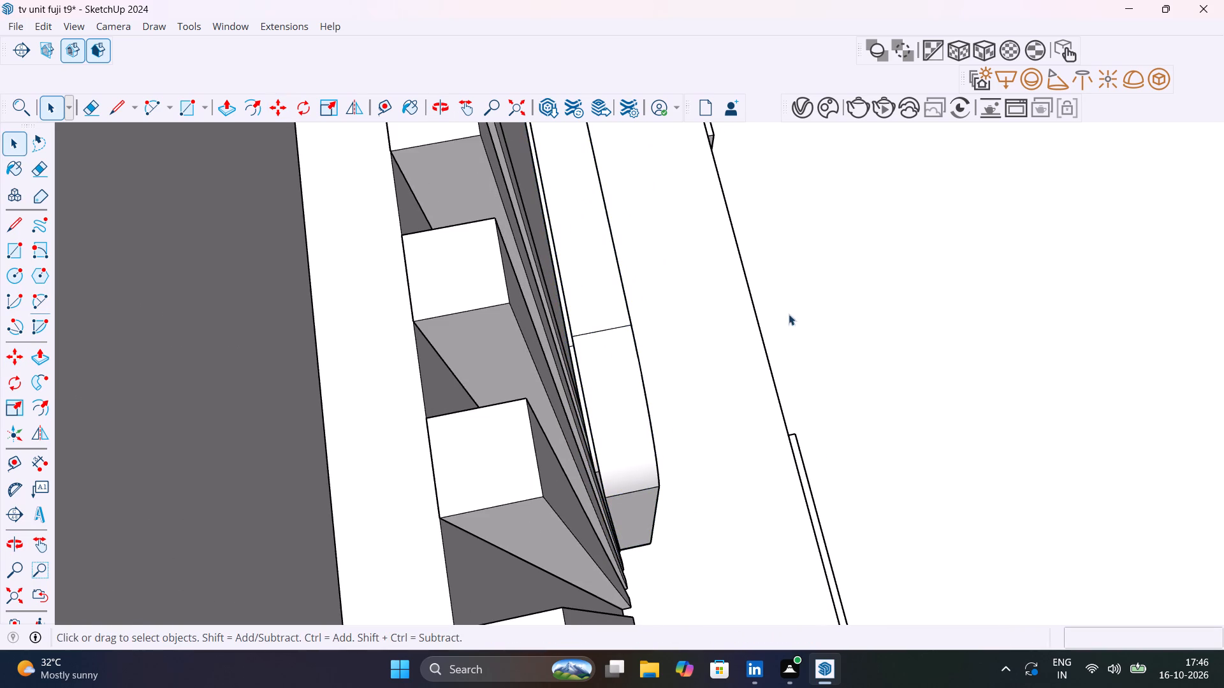
Examine the rounded panel's fit against the slats up close and the whole TV unit from the front.
scroll(595, 417, "up", 9)
scroll(594, 512, "up", 4)
middle_click_drag(605, 517, 599, 506)
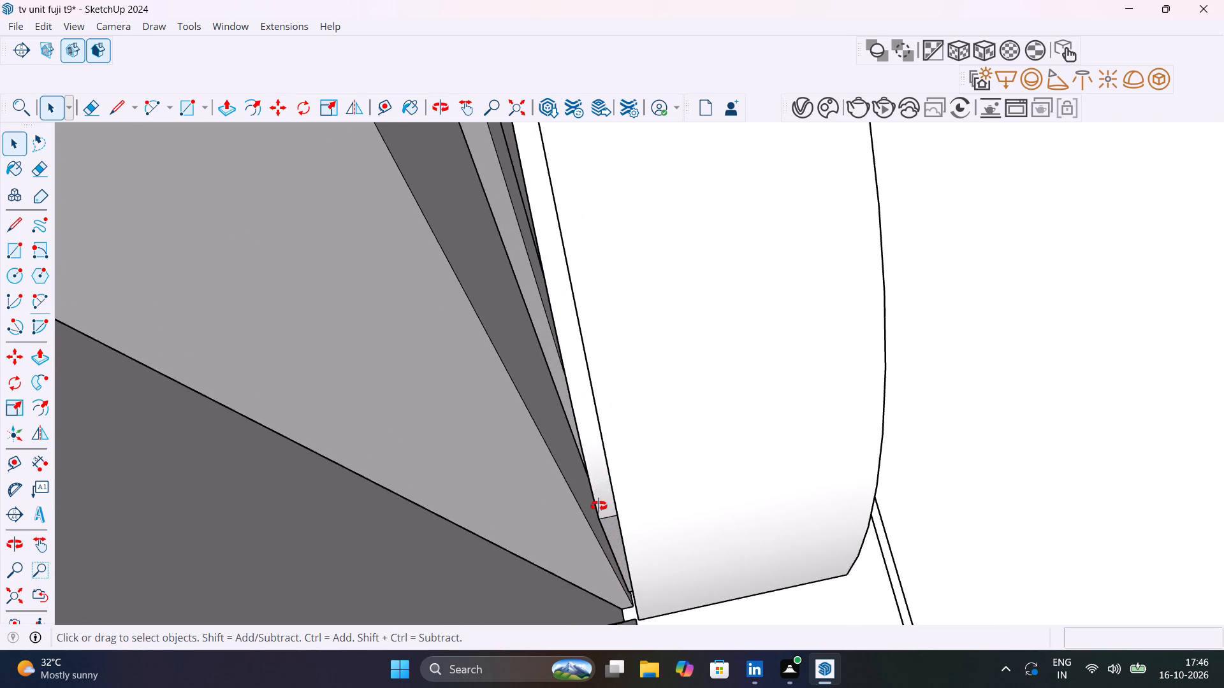
middle_click_drag(599, 506, 581, 409)
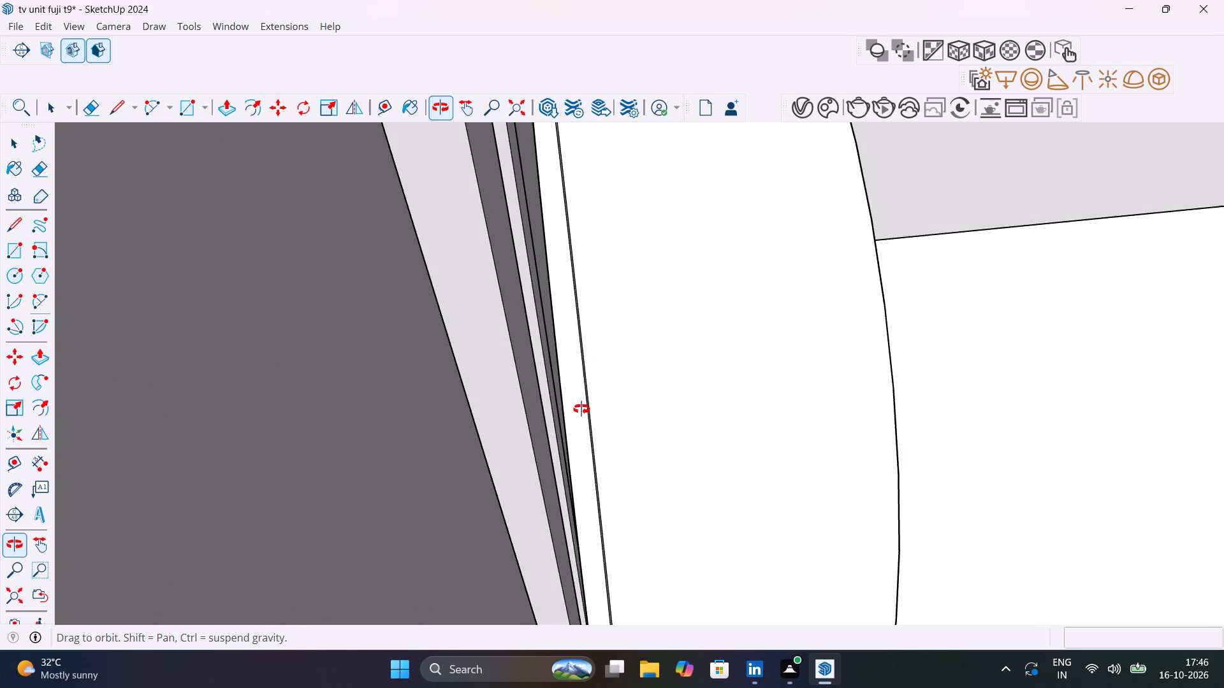
middle_click_drag(581, 409, 609, 661)
scroll(573, 505, "down", 15)
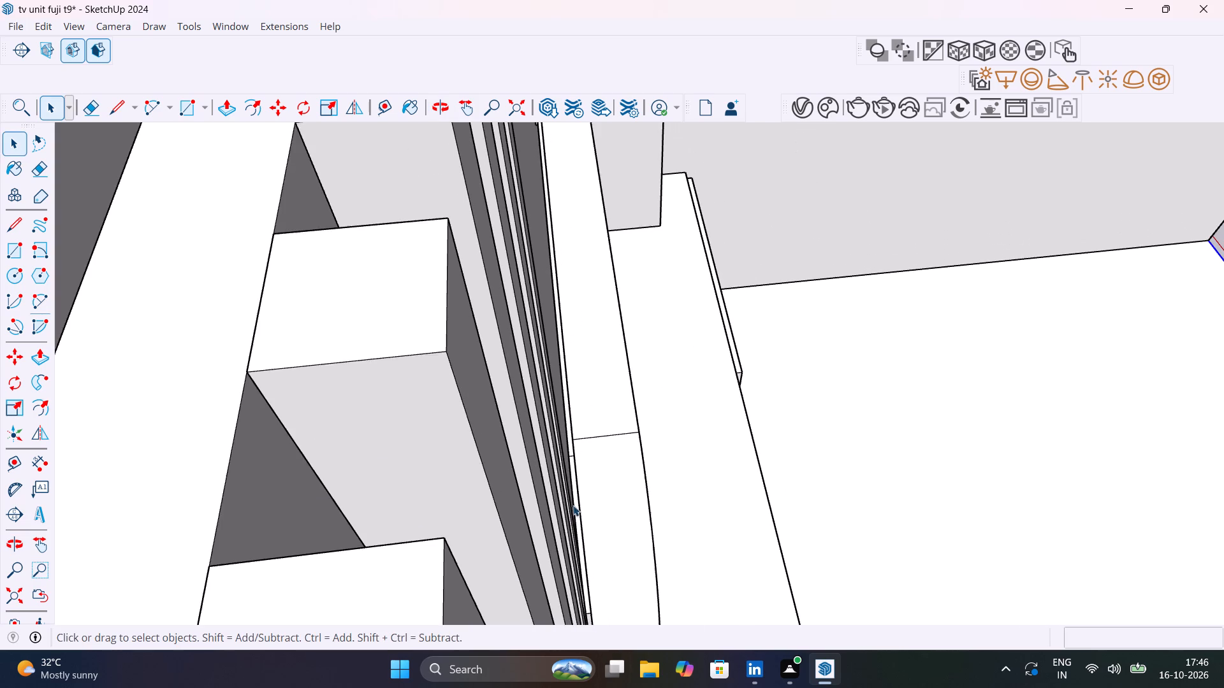
middle_click_drag(715, 407, 379, 350)
scroll(431, 332, "down", 13)
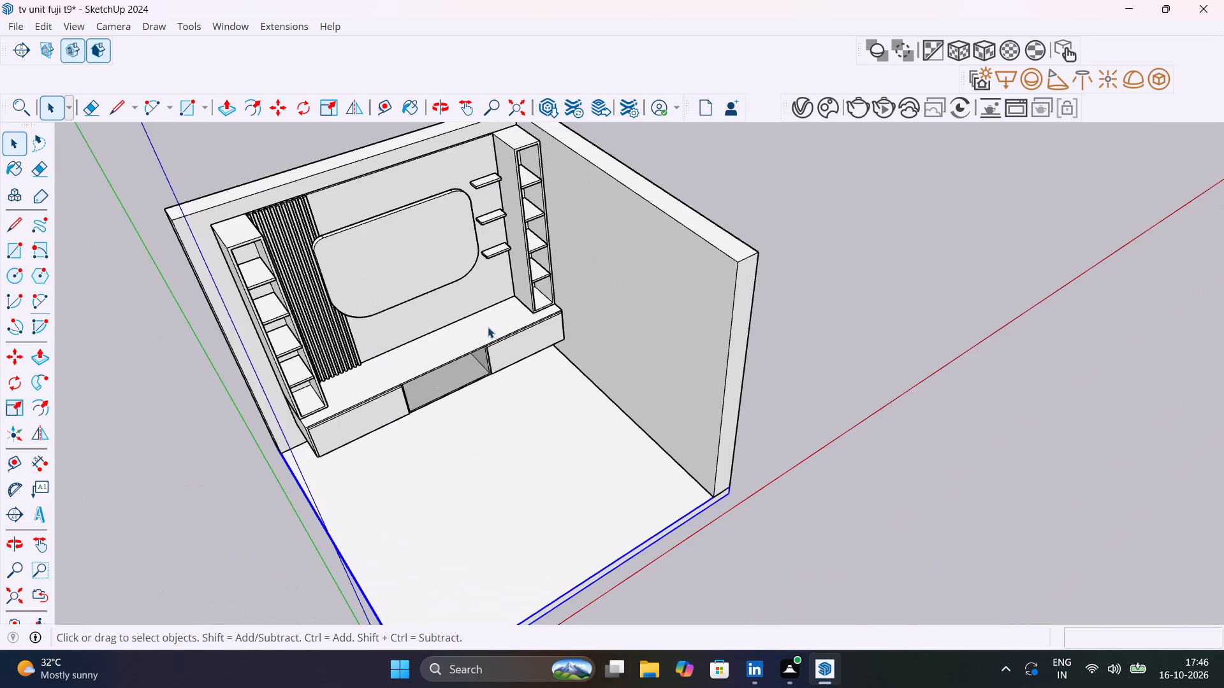
middle_click_drag(474, 312, 392, 331, "shift")
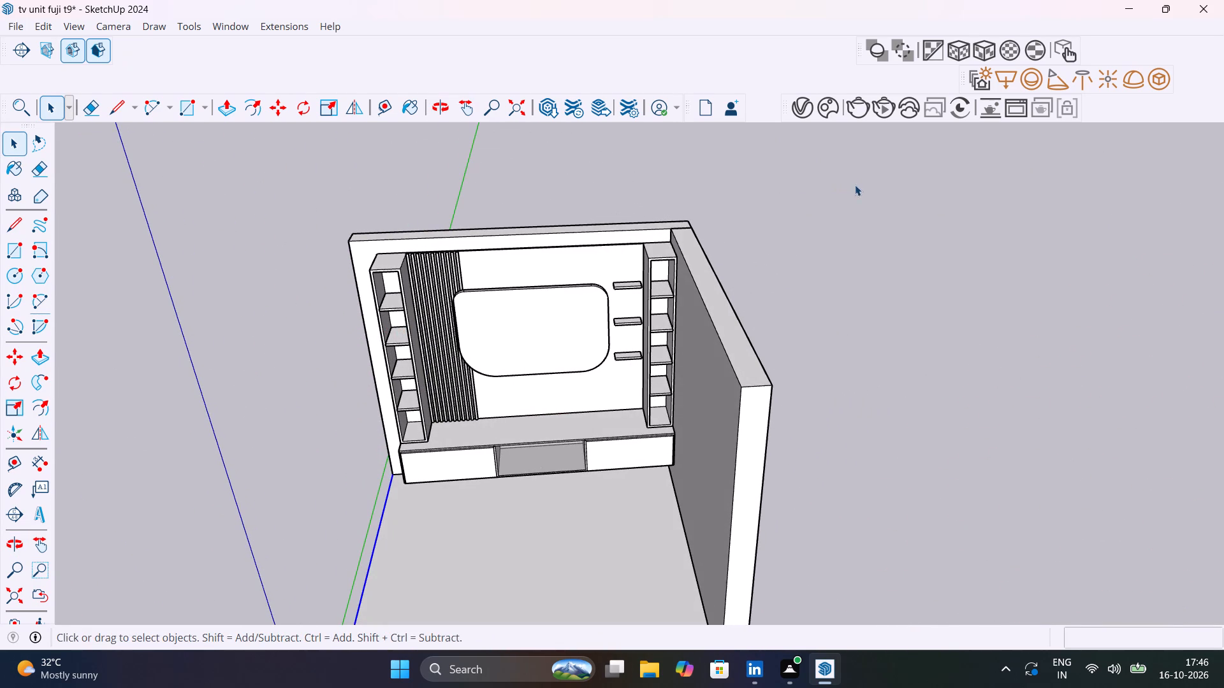
left_click(856, 185)
scroll(560, 297, "up", 6)
middle_click_drag(595, 303, 637, 213)
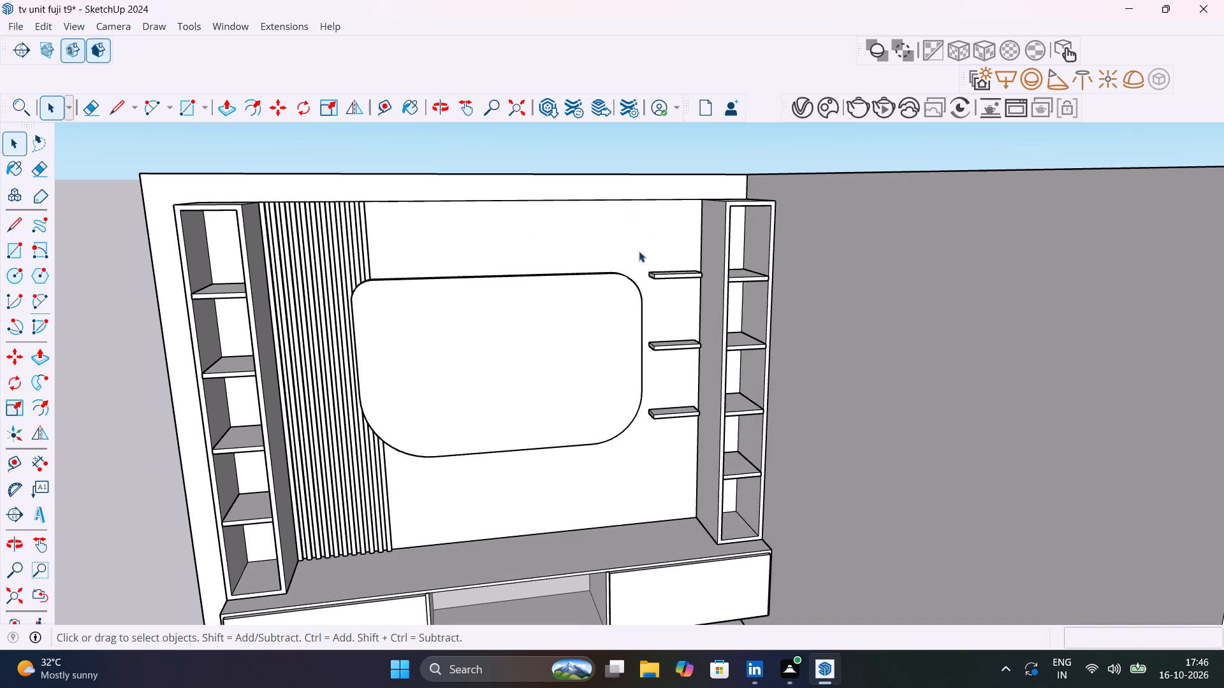
scroll(650, 300, "up", 1, "shift")
middle_click_drag(649, 299, 681, 235, "shift")
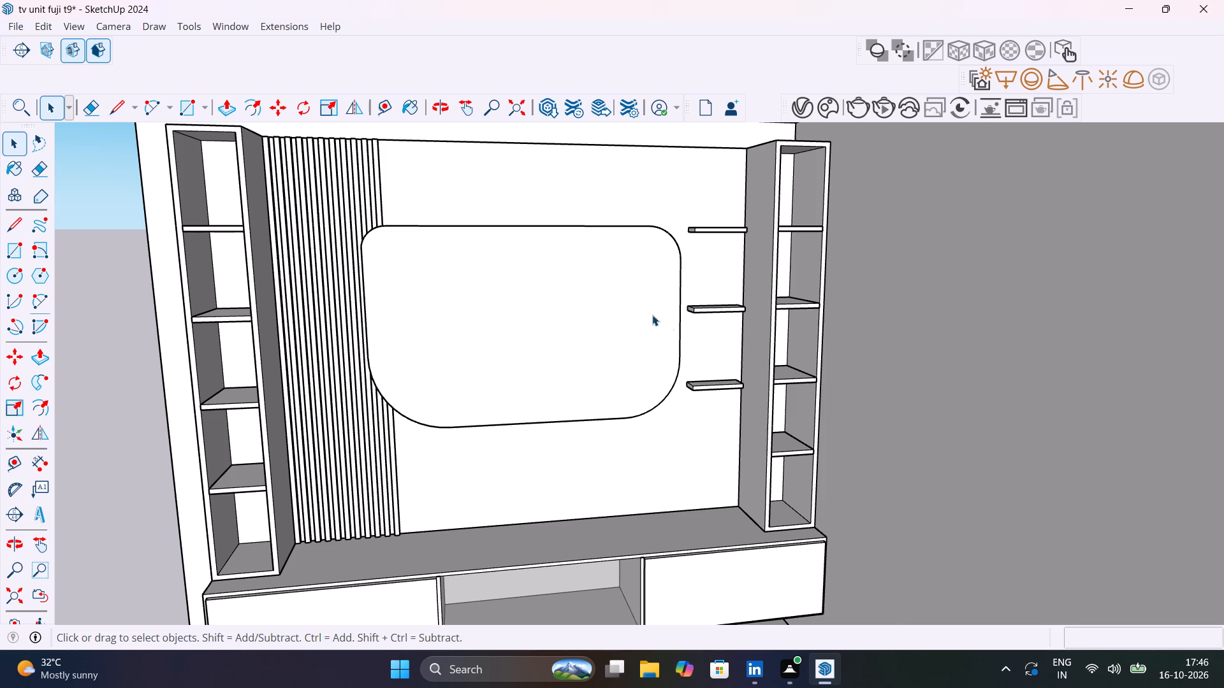
scroll(652, 314, "up", 4)
scroll(659, 319, "down", 7)
middle_click_drag(674, 337, 566, 335)
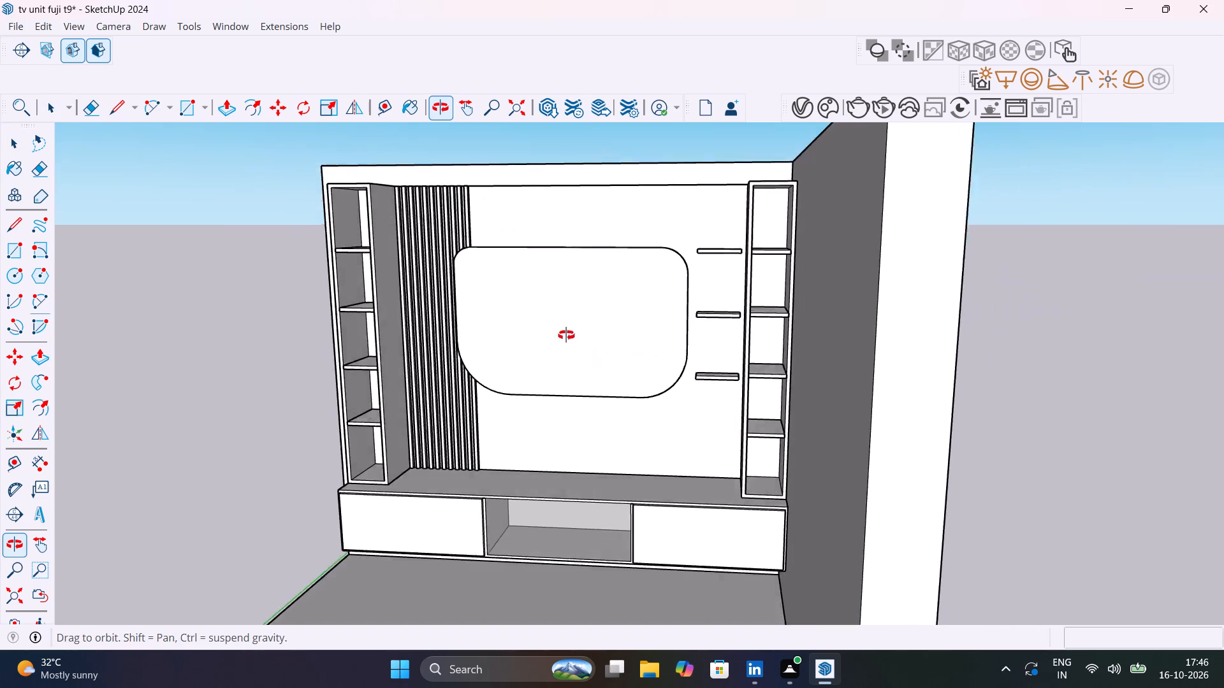
middle_click_drag(566, 335, 627, 267)
middle_click(627, 267)
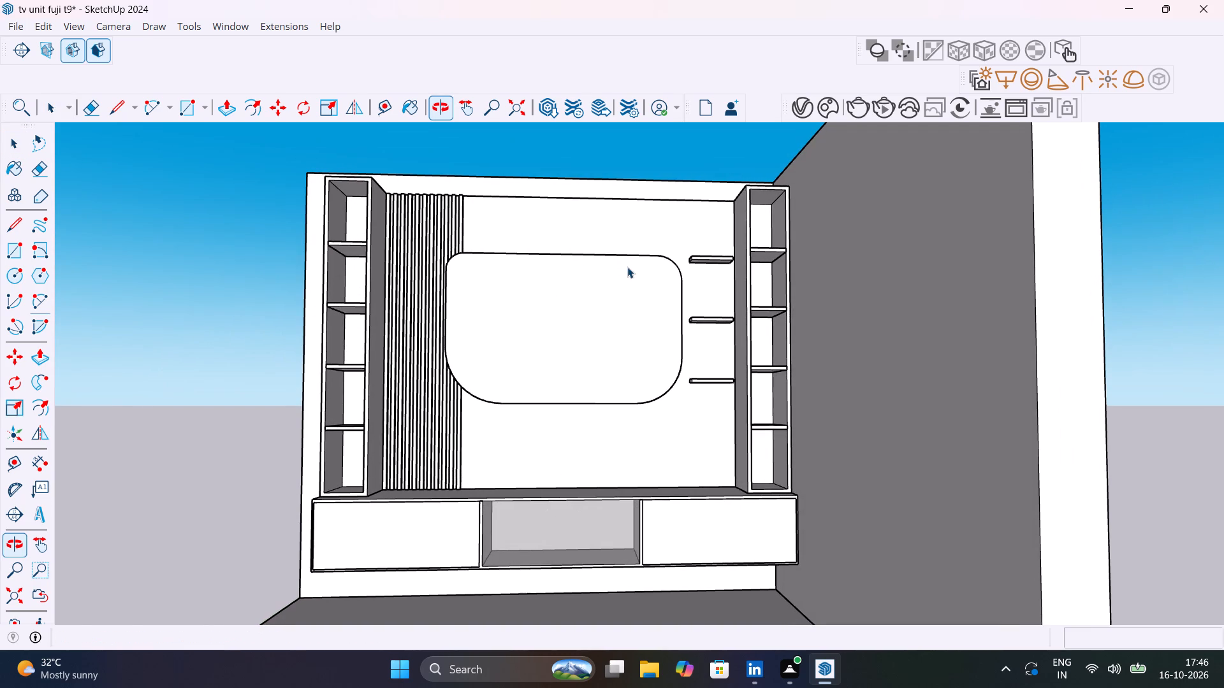
Move the topmost floating shelf beside the rounded panel about 5" straight down.
scroll(696, 257, "up", 3)
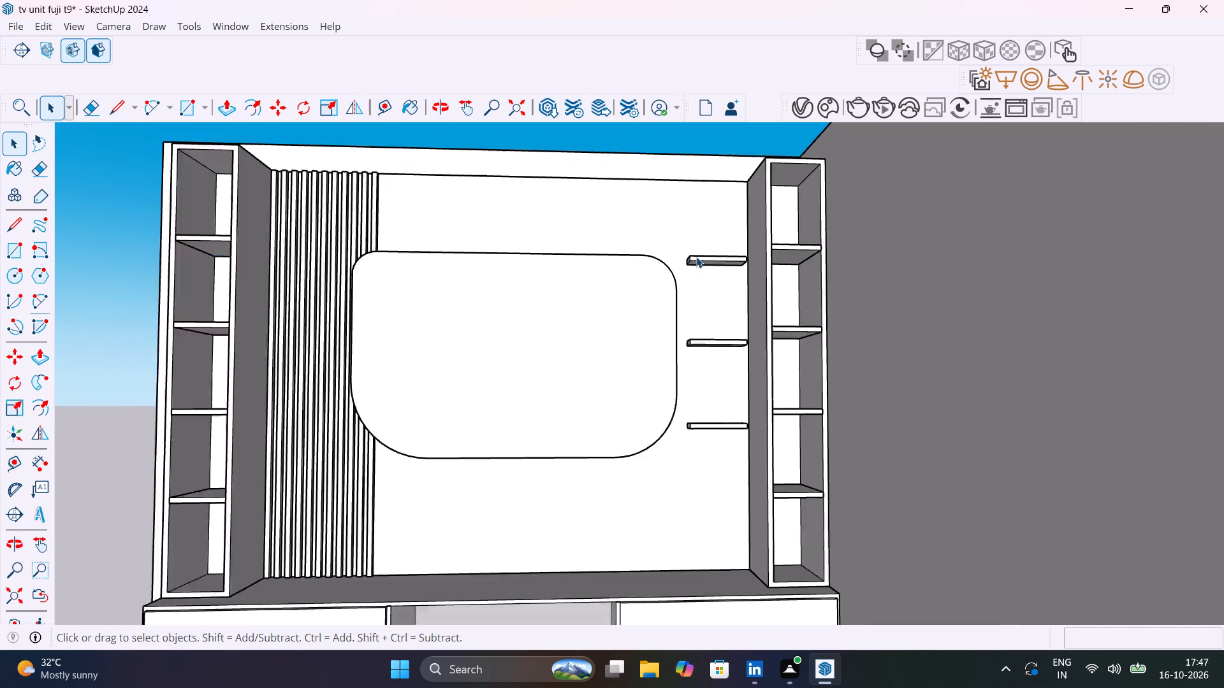
scroll(696, 257, "up", 2)
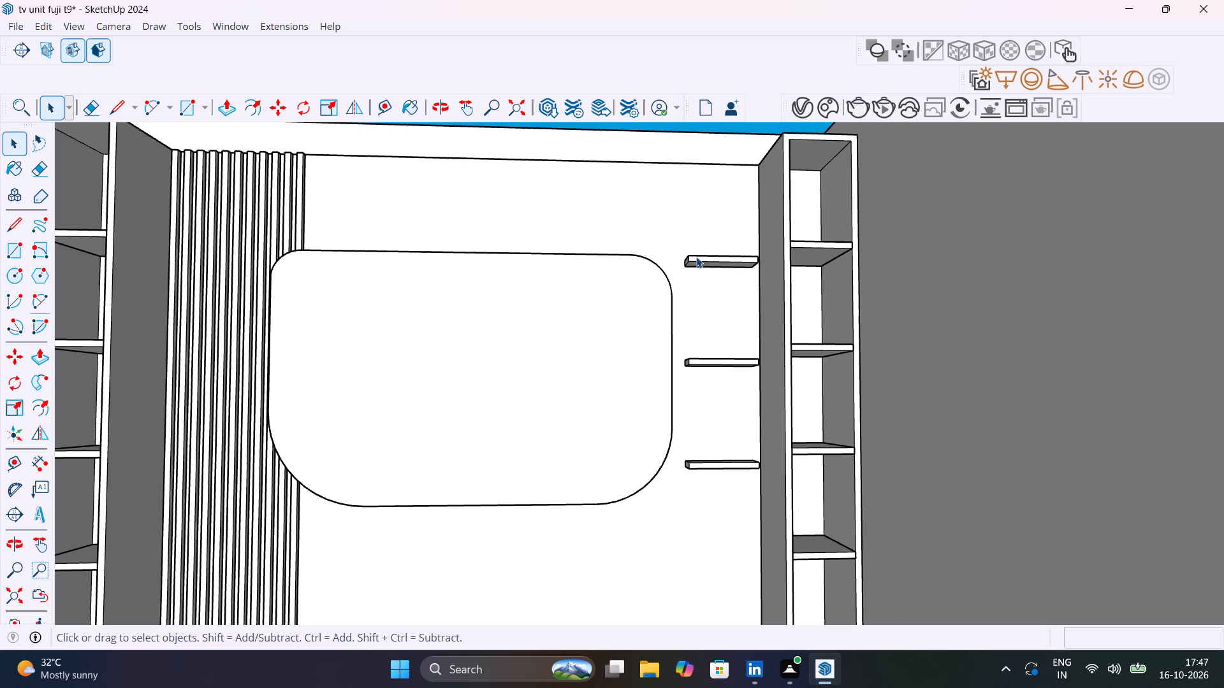
scroll(696, 257, "up", 8)
middle_click_drag(704, 272, 729, 384)
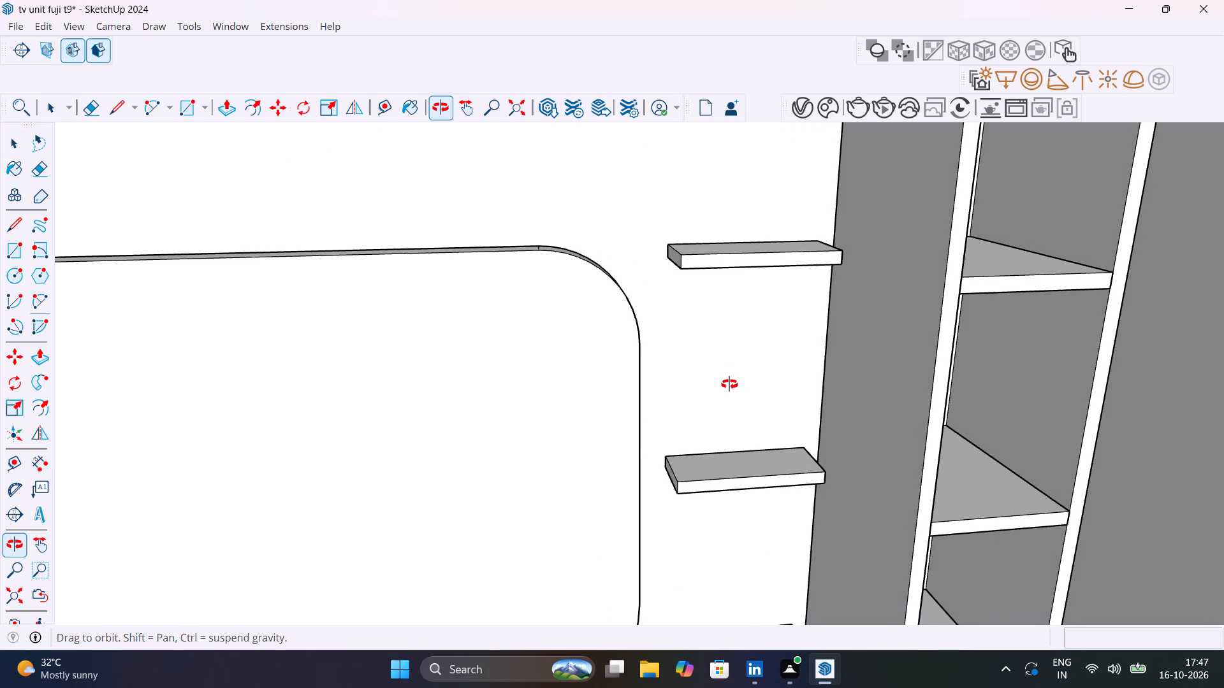
middle_click_drag(729, 384, 729, 385)
left_click(762, 267)
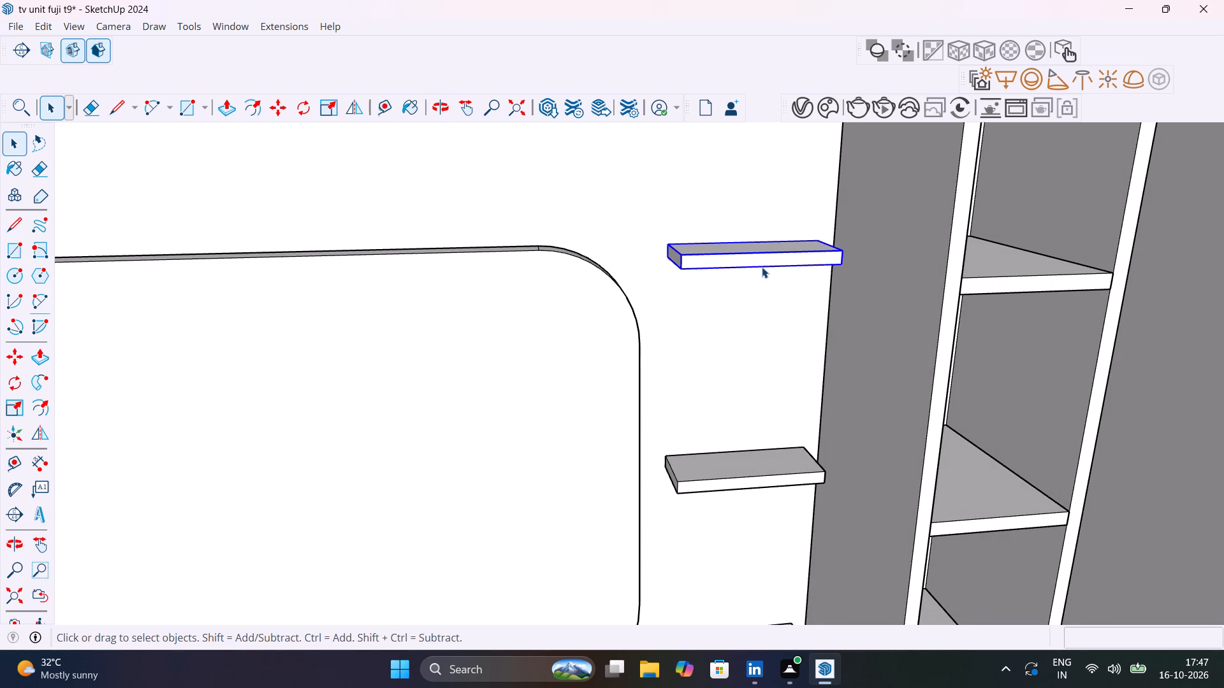
key("m")
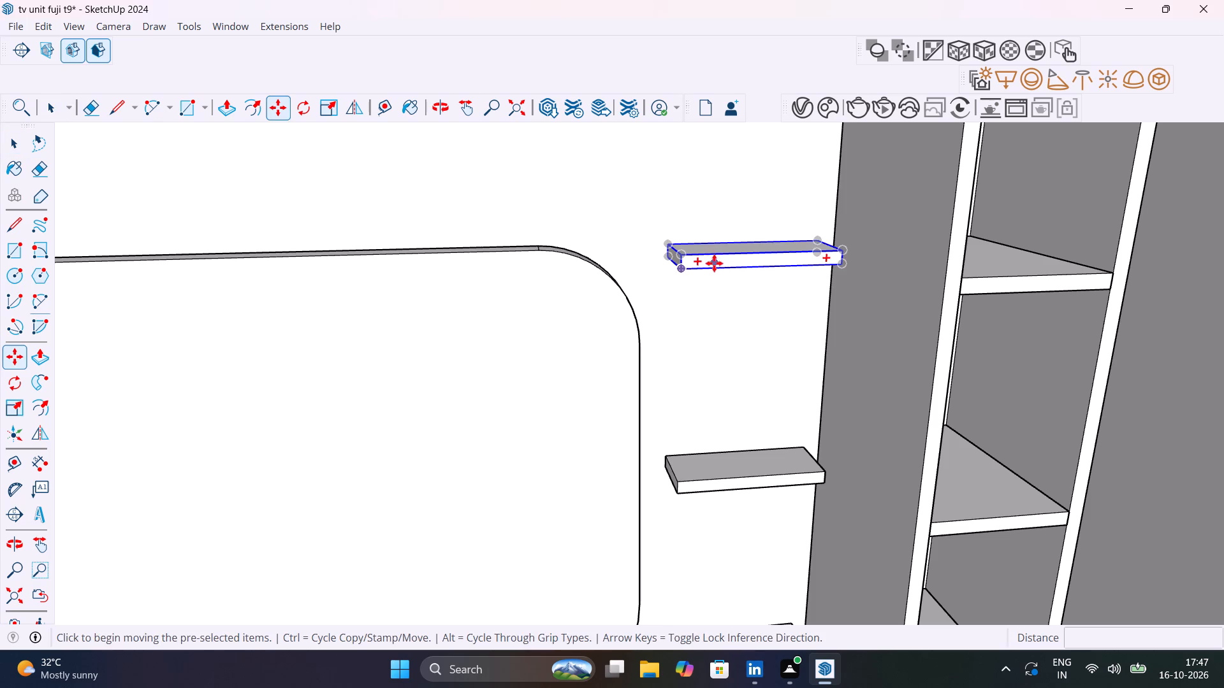
middle_click_drag(713, 263, 629, 122)
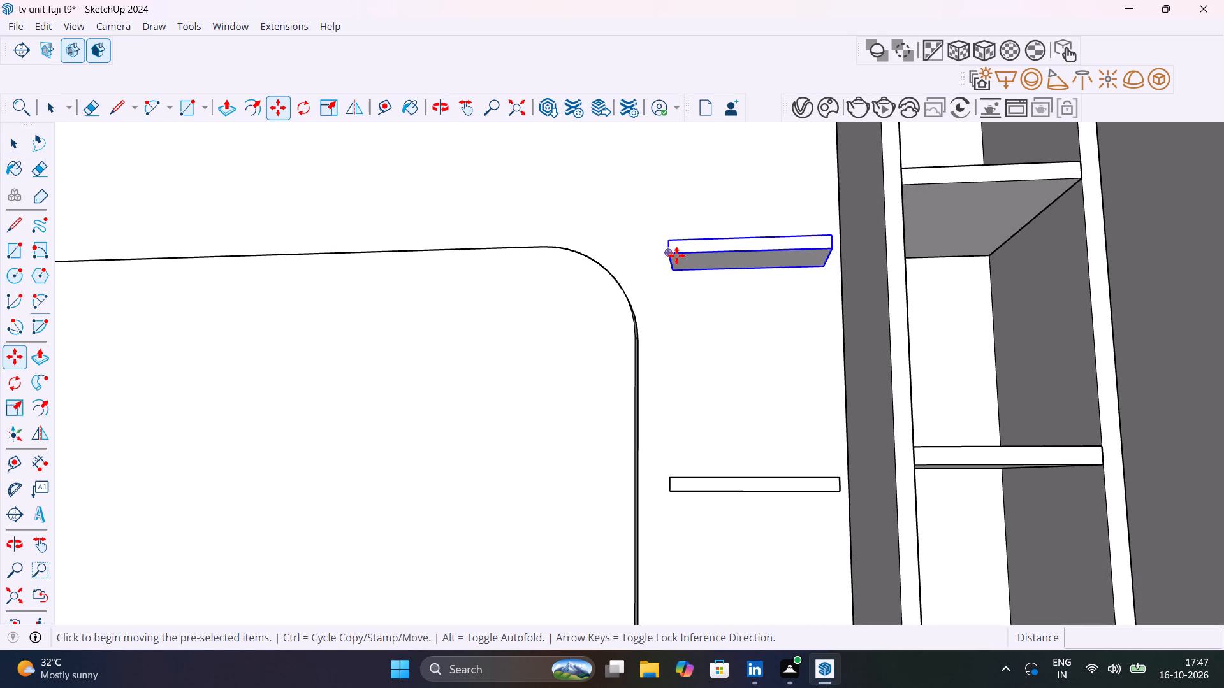
left_click(671, 275)
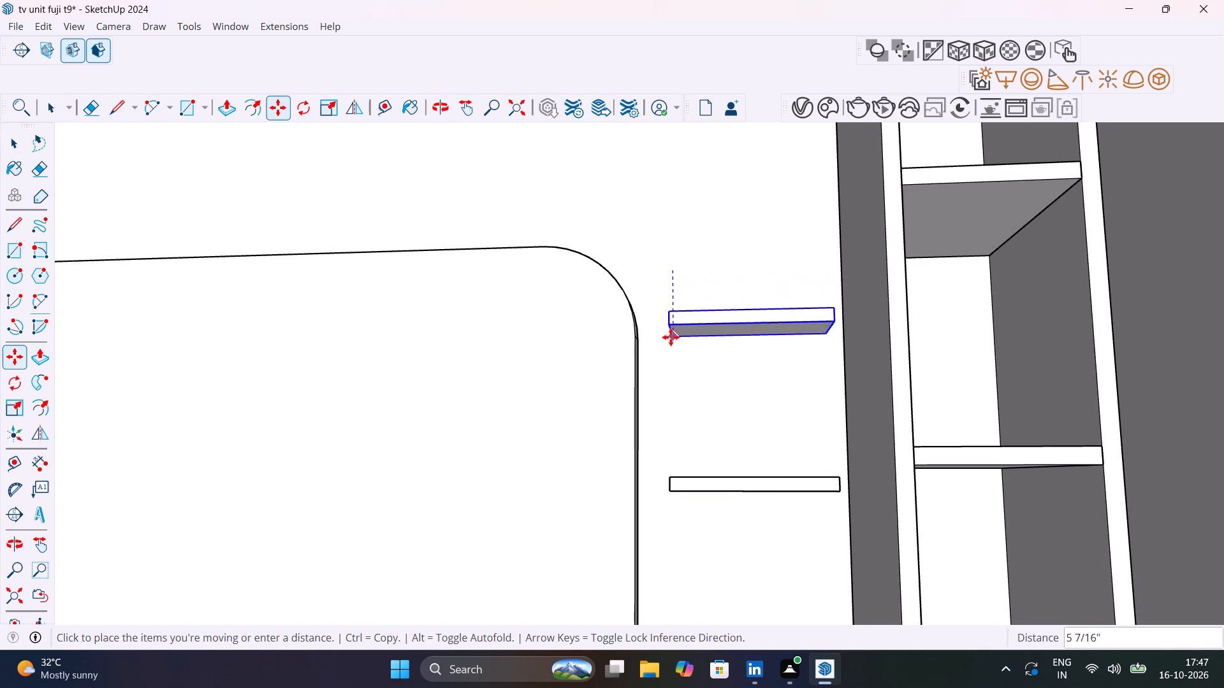
left_click(671, 333)
middle_click_drag(711, 335, 857, 415)
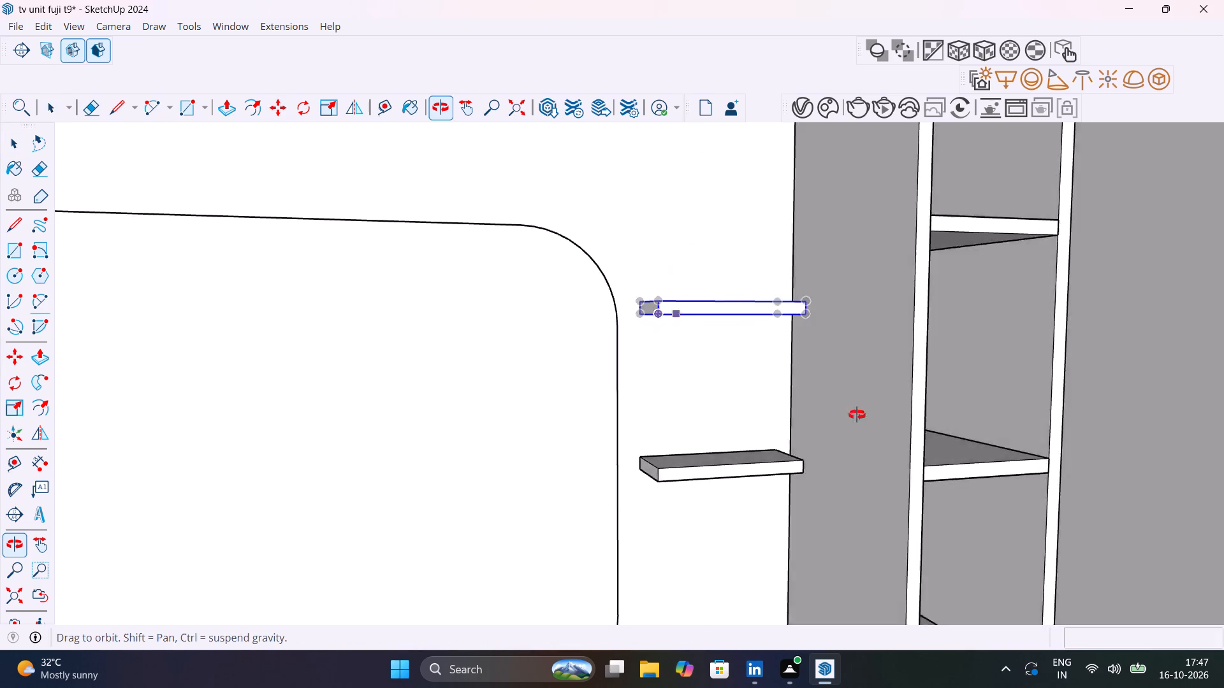
middle_click_drag(857, 415, 745, 407)
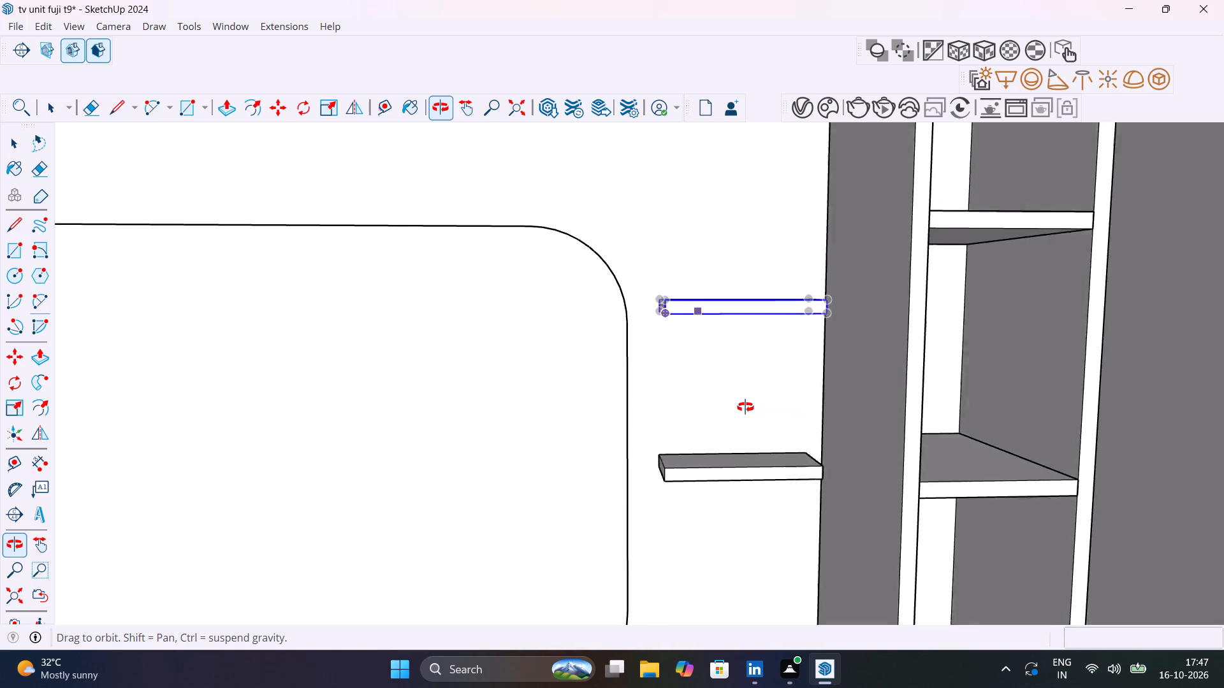
middle_click_drag(745, 407, 736, 405)
key("space")
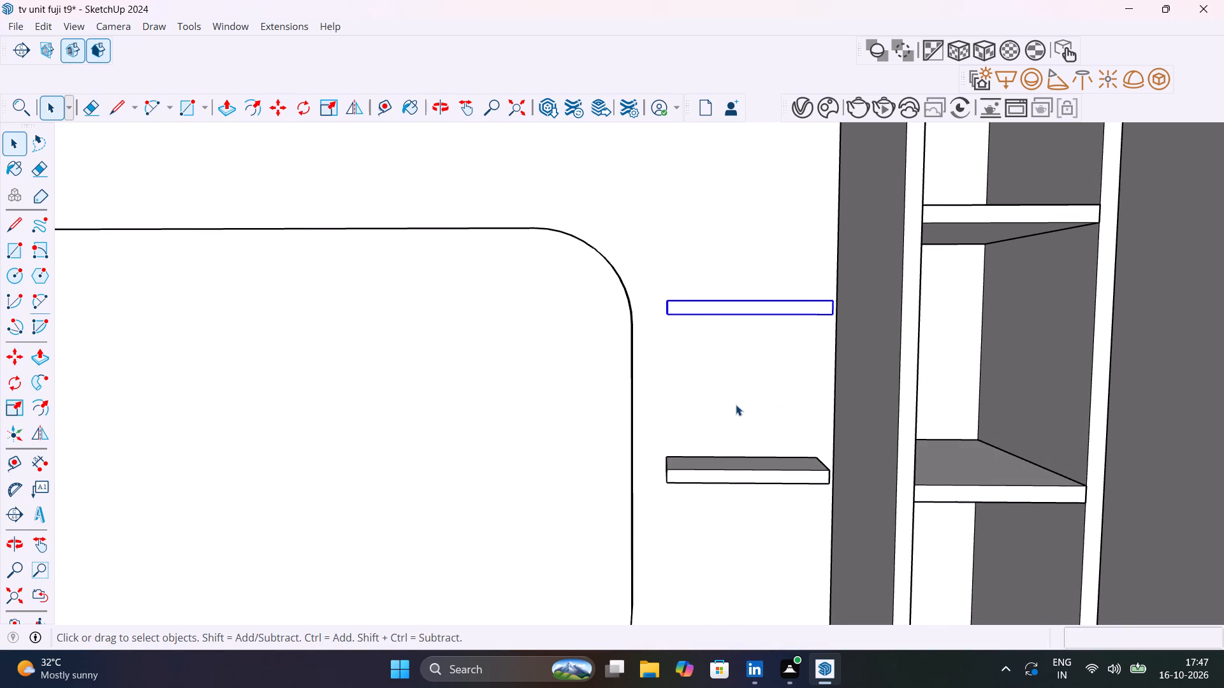
Place a vertical guide about 1' 1 1/2" from the tall side cabinet's edge, along the floating shelves' ends nearest the rounded panel.
key("t")
left_click(834, 397)
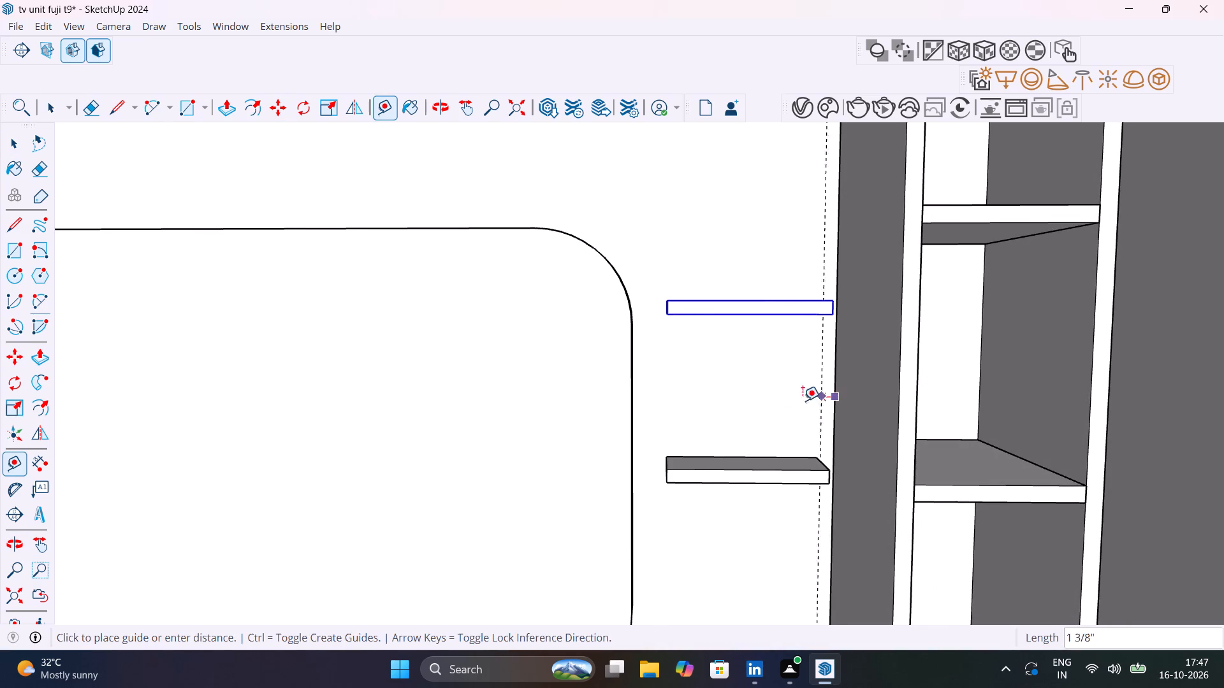
scroll(665, 452, "up", 8)
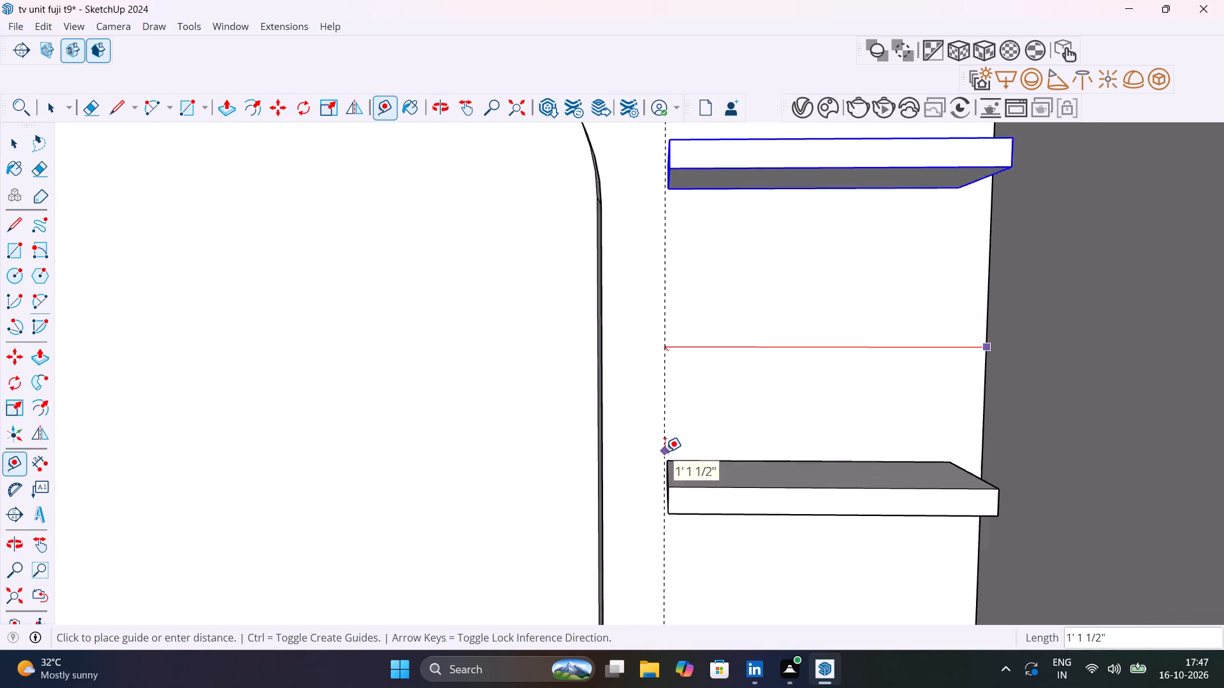
scroll(665, 452, "up", 2)
left_click(666, 461)
scroll(683, 444, "down", 12)
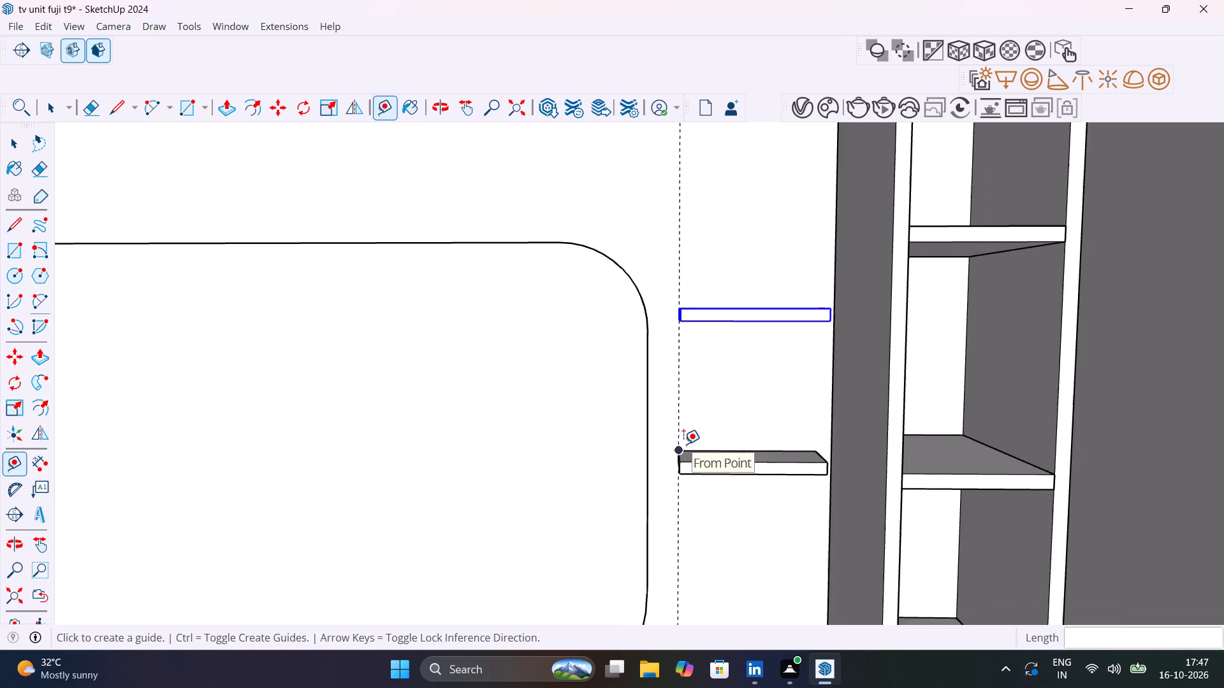
scroll(683, 444, "down", 2)
key("space")
Examine the alignment and spacing of the three floating shelves against the vertical guide and rounded panel.
scroll(694, 354, "up", 13)
middle_click_drag(708, 337, 859, 312)
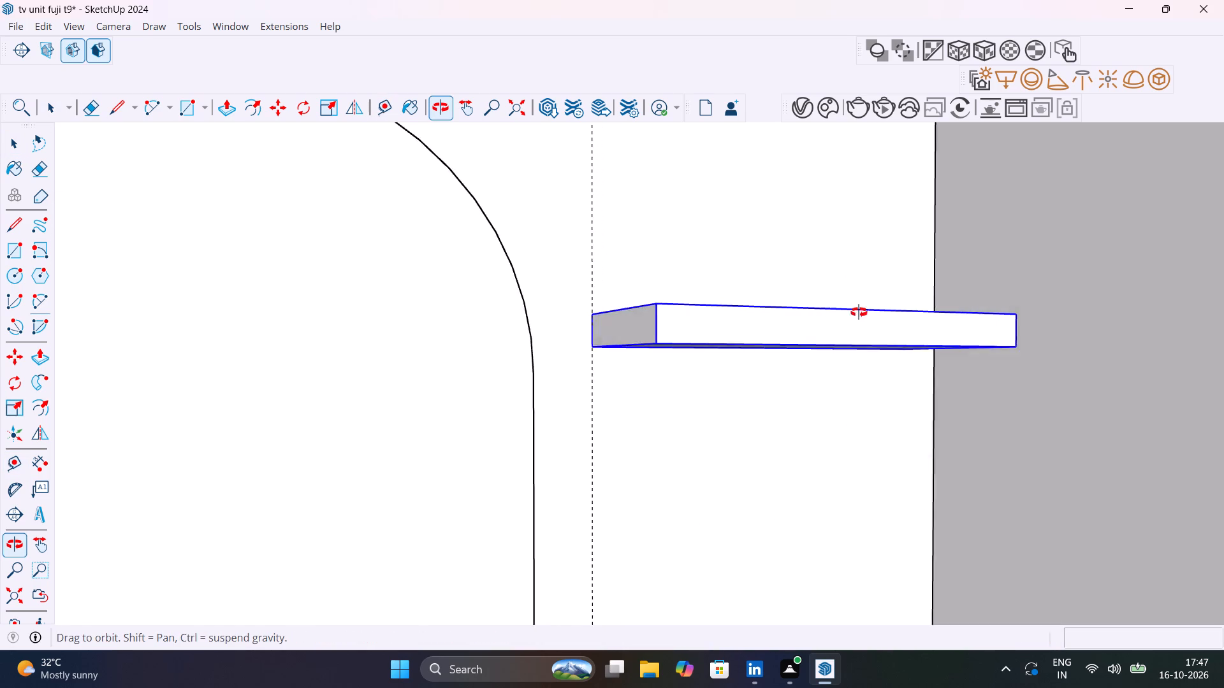
middle_click_drag(859, 312, 792, 375)
scroll(822, 385, "up", 1)
scroll(822, 385, "down", 15)
middle_click_drag(849, 427, 804, 388, "shift")
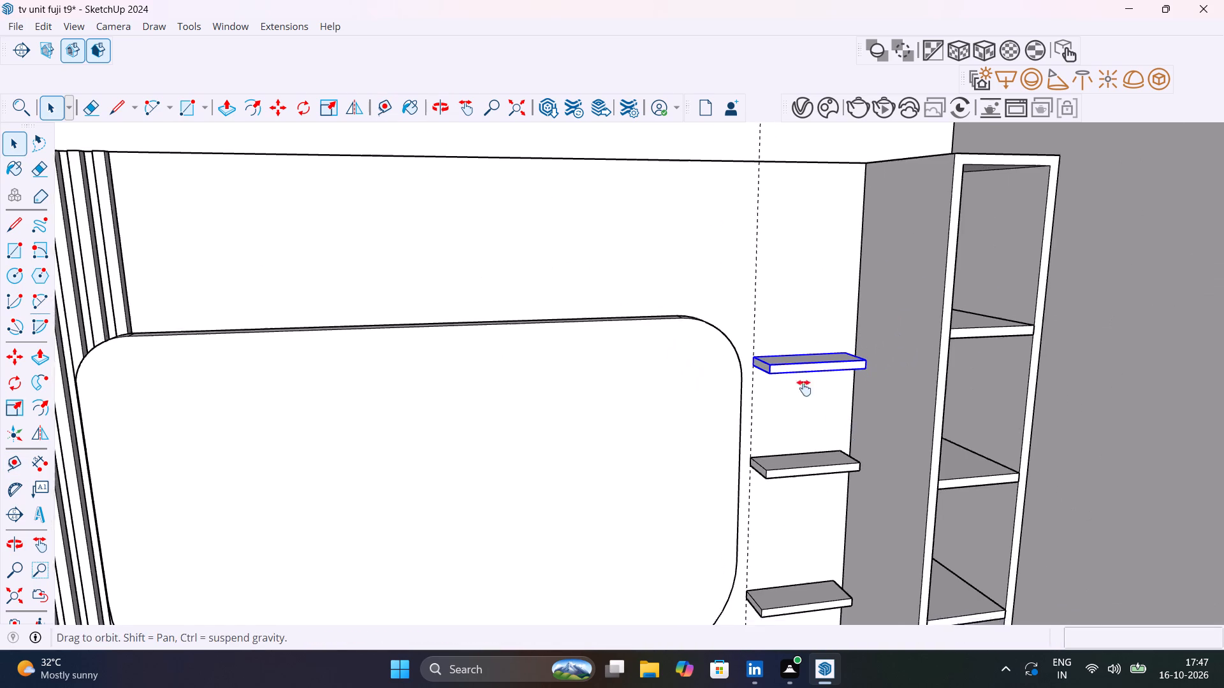
middle_click_drag(804, 388, 734, 287, "shift")
scroll(727, 298, "down", 5)
middle_click_drag(678, 328, 607, 319)
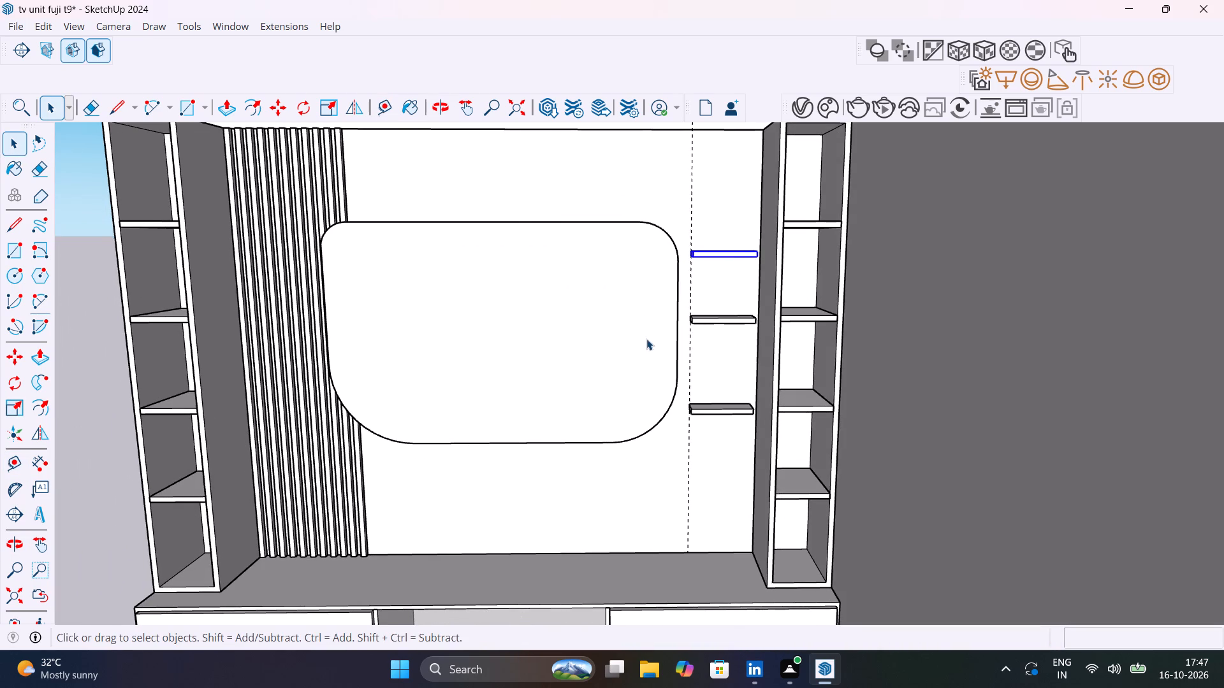
Move the lowest floating shelf beside the rounded panel about 3 9/16" straight up along the vertical guide.
scroll(706, 412, "up", 9)
left_click(704, 412)
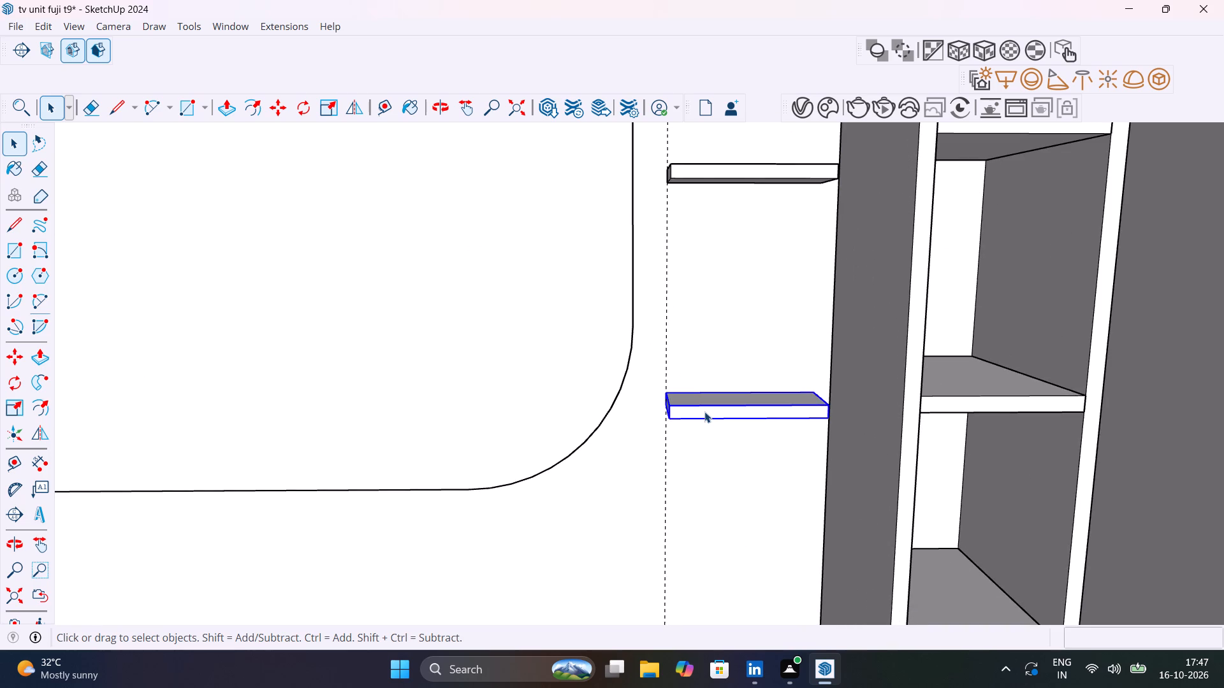
middle_click_drag(704, 412, 866, 413)
scroll(567, 382, "up", 1)
scroll(632, 378, "up", 4)
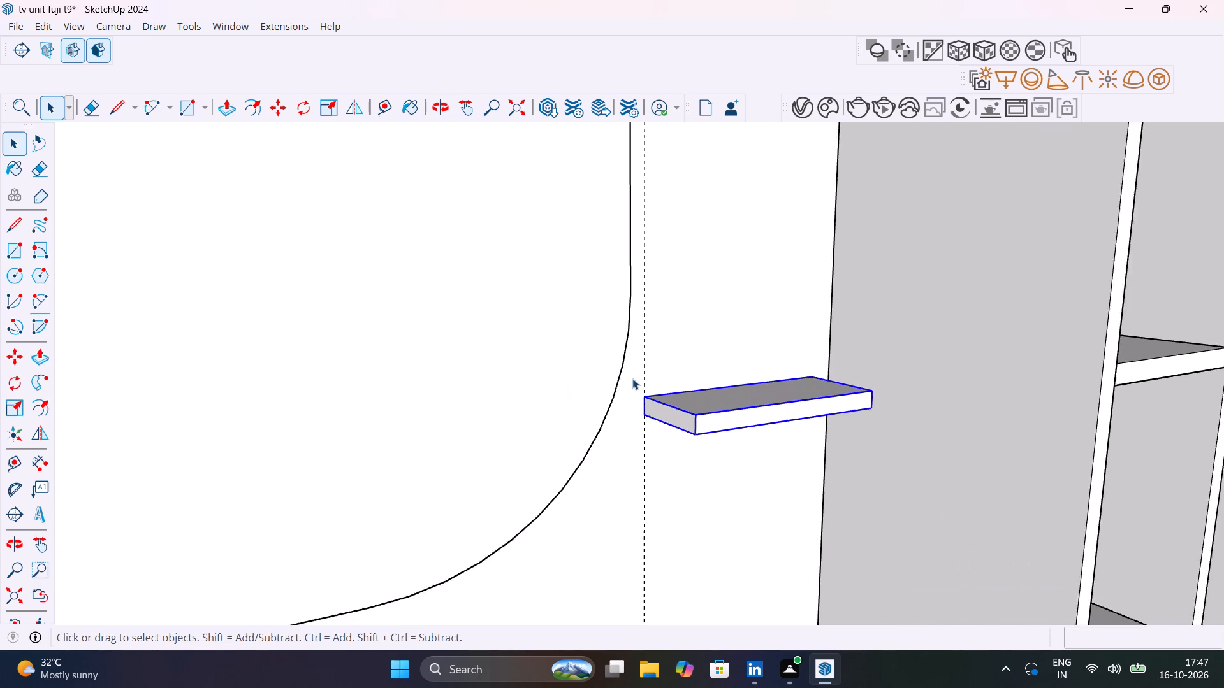
scroll(632, 378, "up", 4)
key("m")
left_click(647, 405)
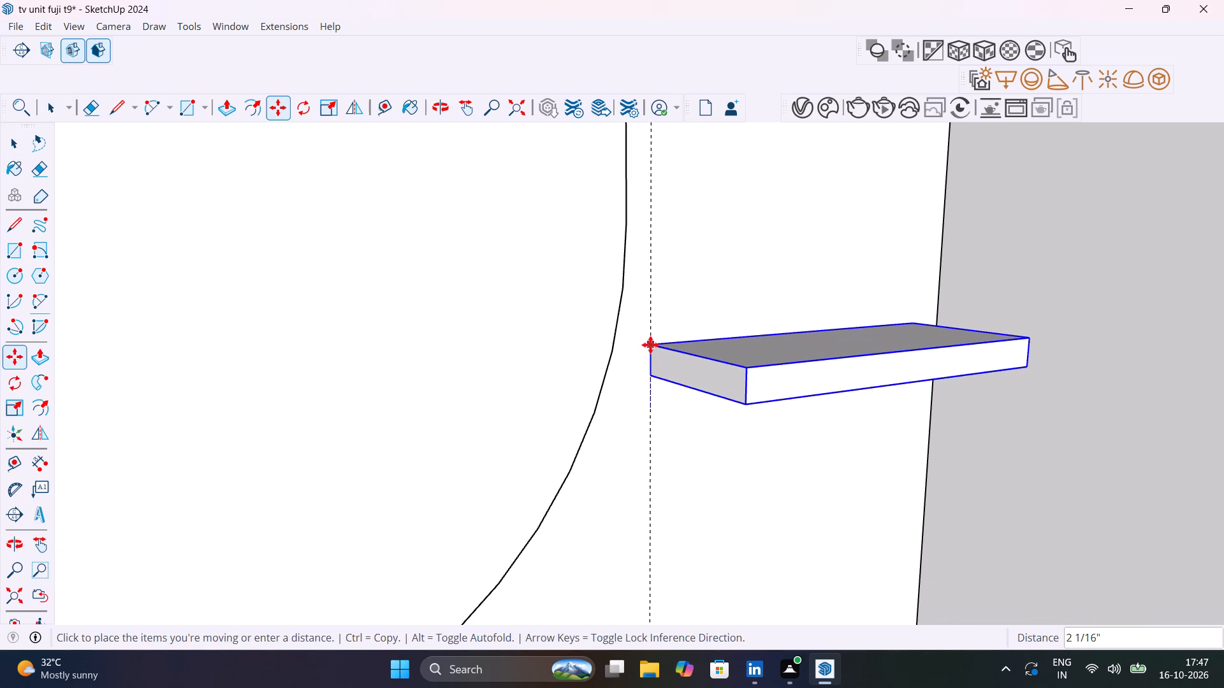
left_click(650, 297)
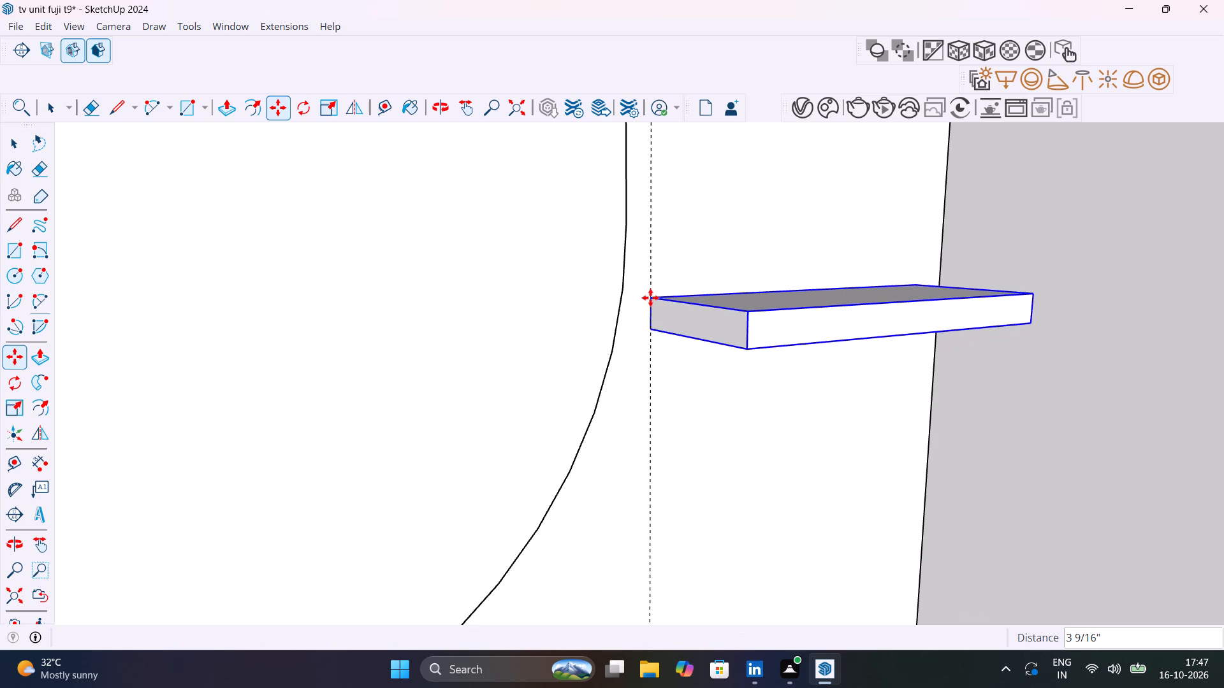
scroll(651, 317, "down", 20)
scroll(651, 317, "down", 4)
key("space")
scroll(873, 310, "down", 5)
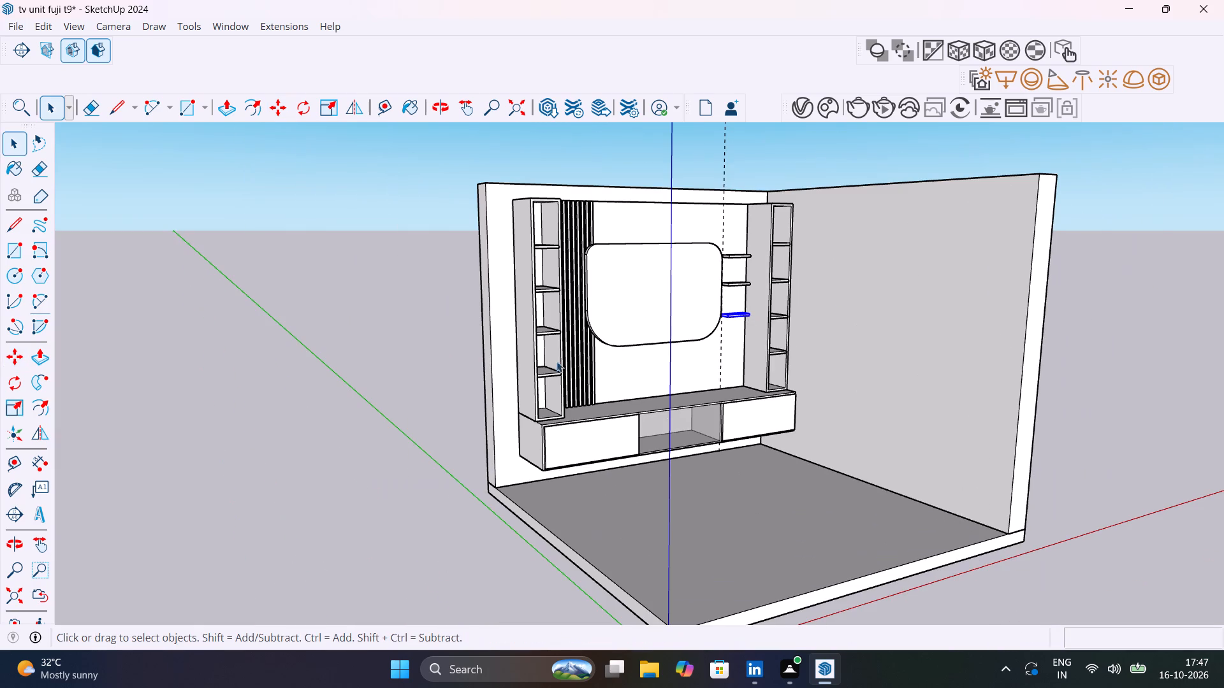
left_click(433, 350)
Open the rounded panel group for editing and select the panel's front face.
scroll(778, 310, "up", 1)
middle_click_drag(769, 307, 612, 334)
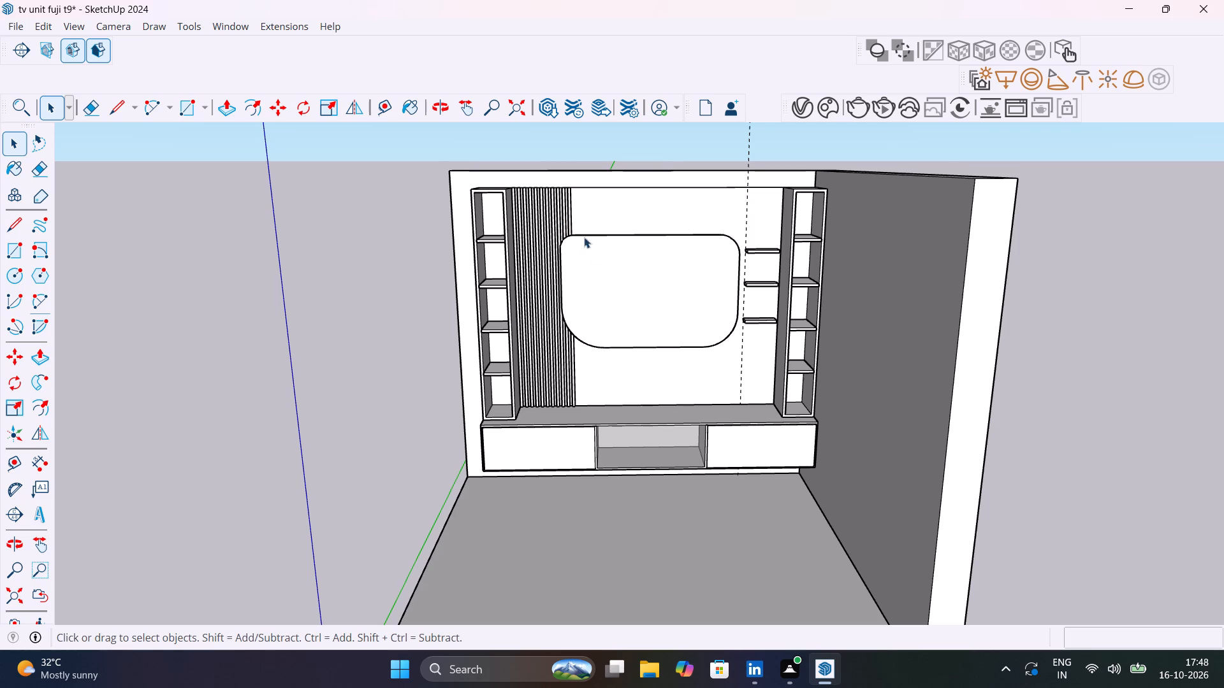
scroll(741, 252, "up", 8)
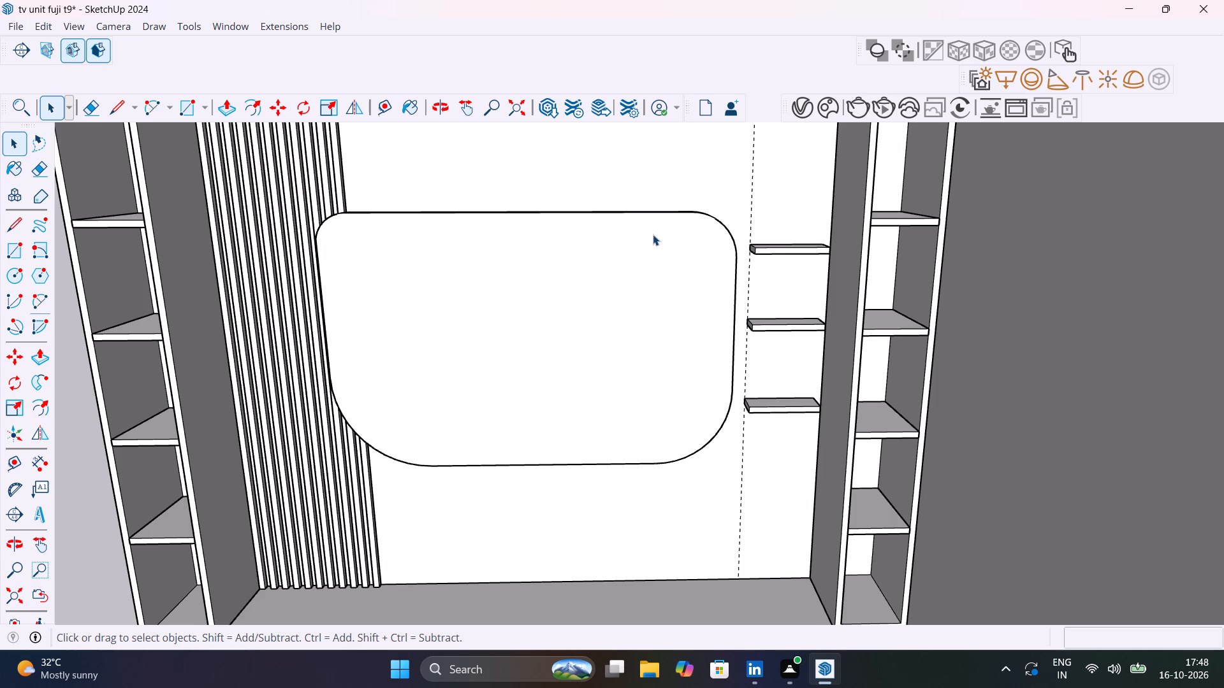
middle_click_drag(655, 235, 787, 354)
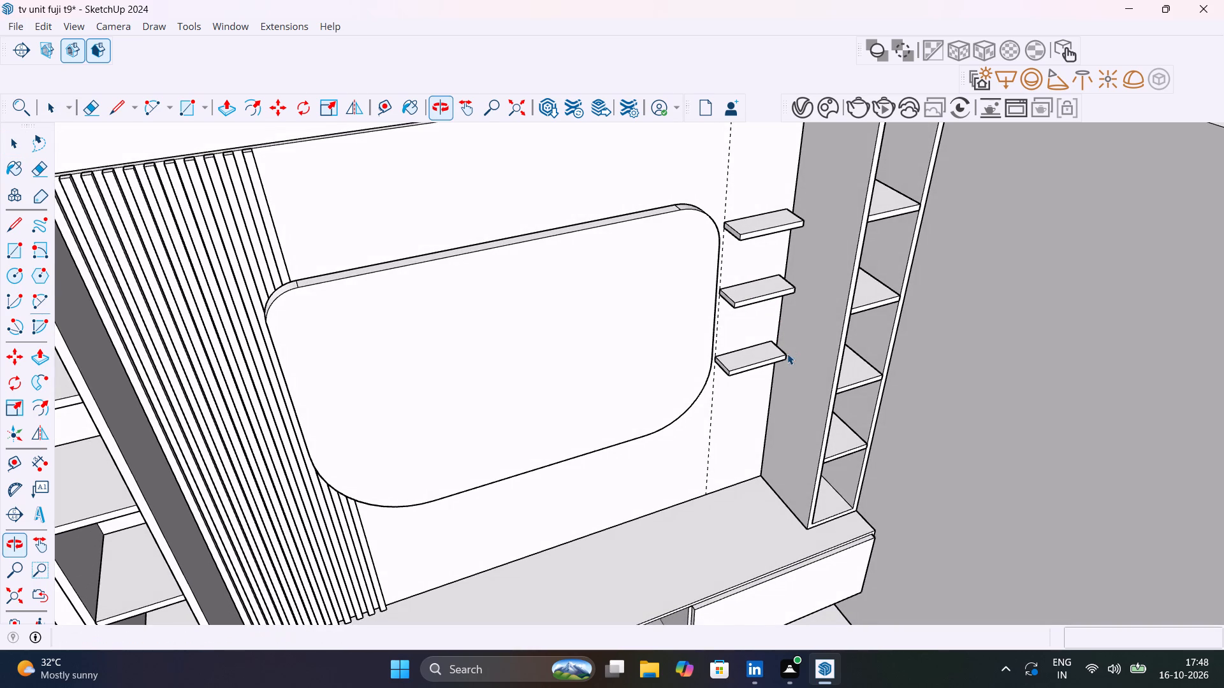
scroll(690, 236, "up", 1)
double_click(690, 236)
left_click(691, 236)
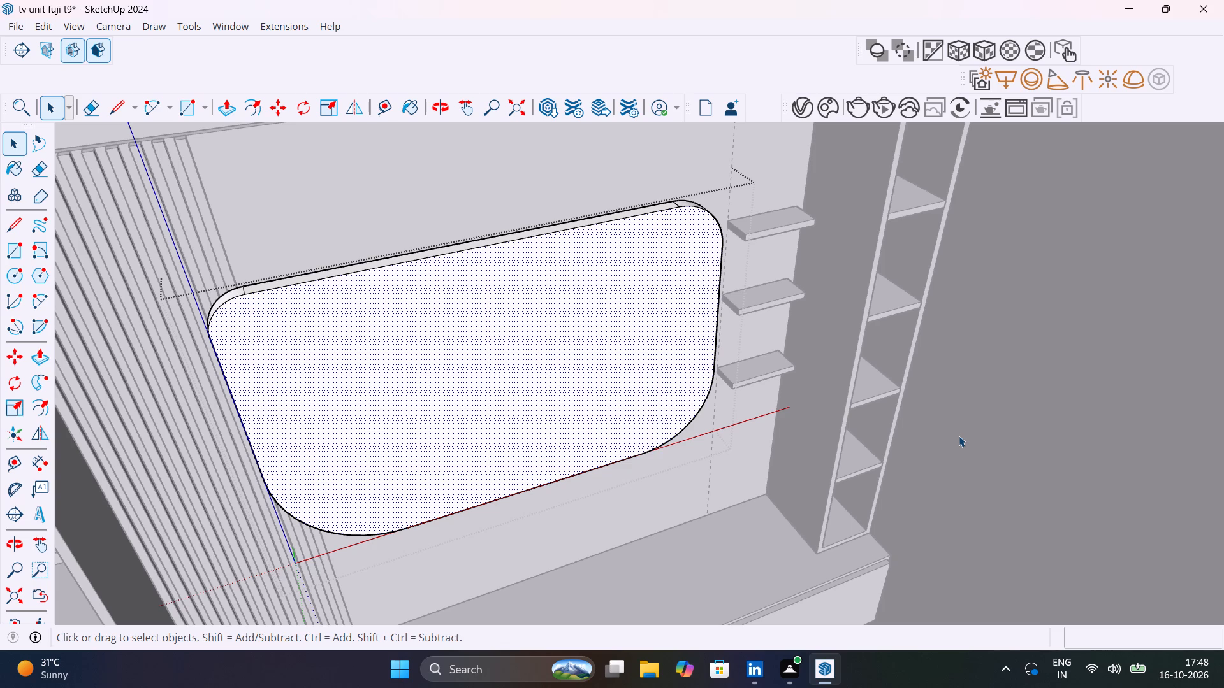
scroll(959, 436, "up", 1)
scroll(1120, 385, "down", 2)
scroll(1207, 345, "down", 1)
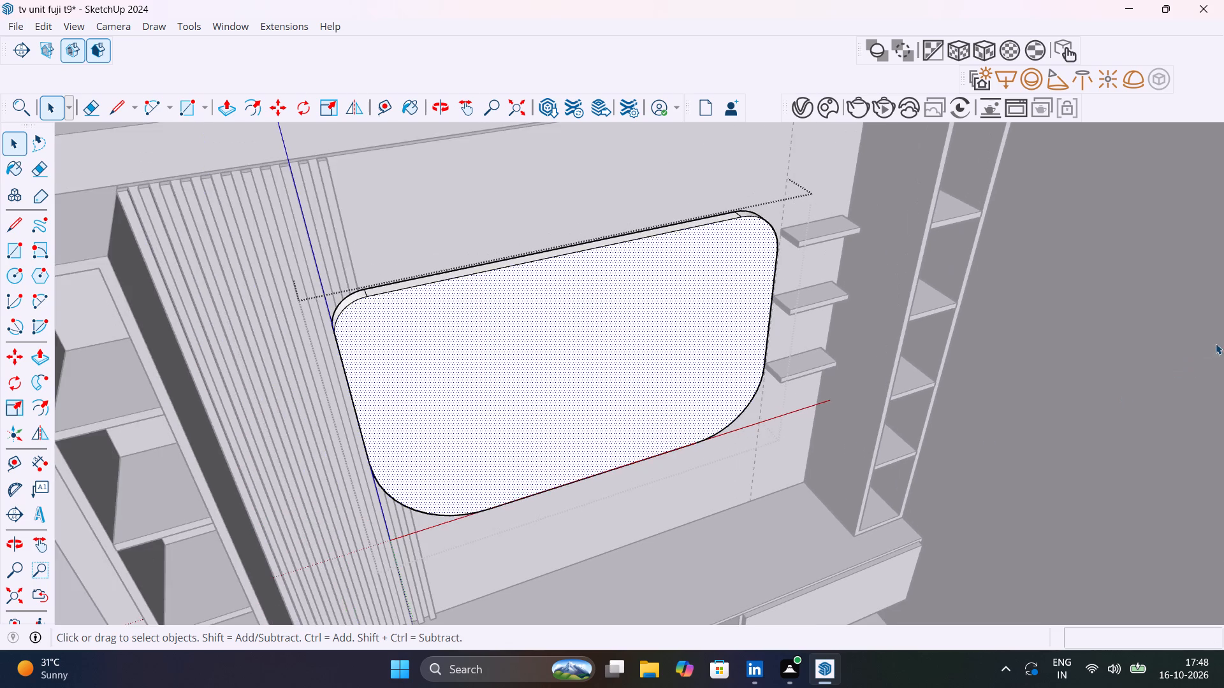
scroll(1223, 333, "down", 2)
scroll(1221, 313, "up", 2)
scroll(1223, 315, "down", 2)
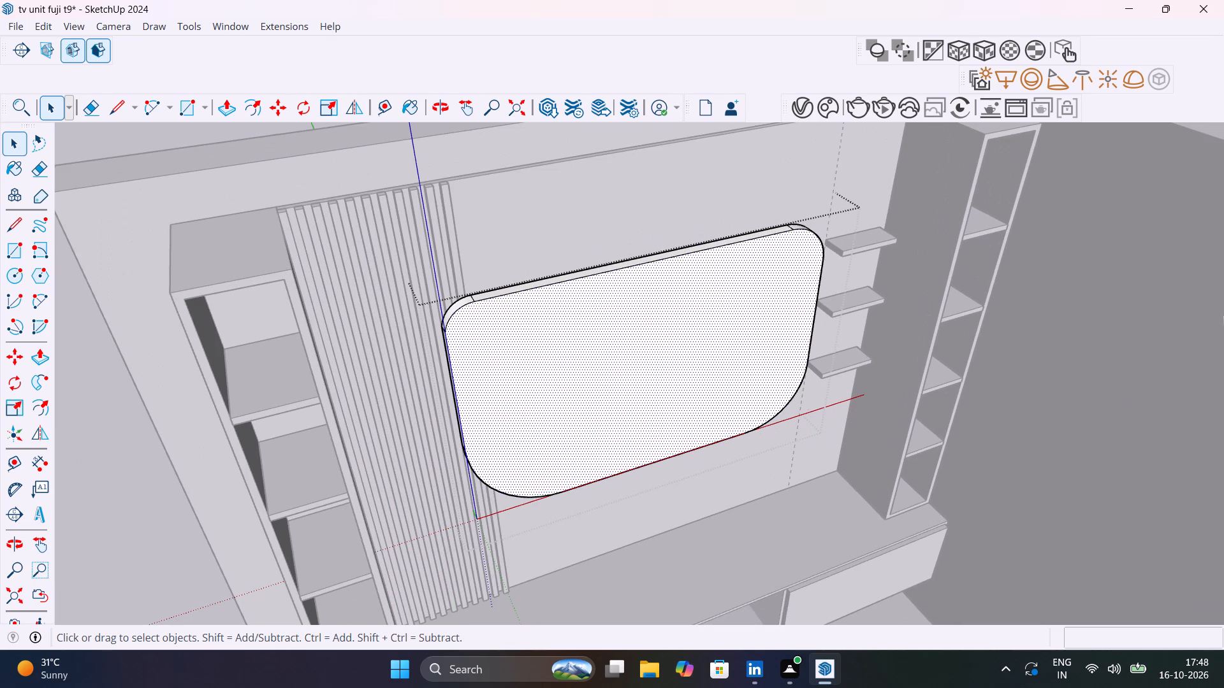
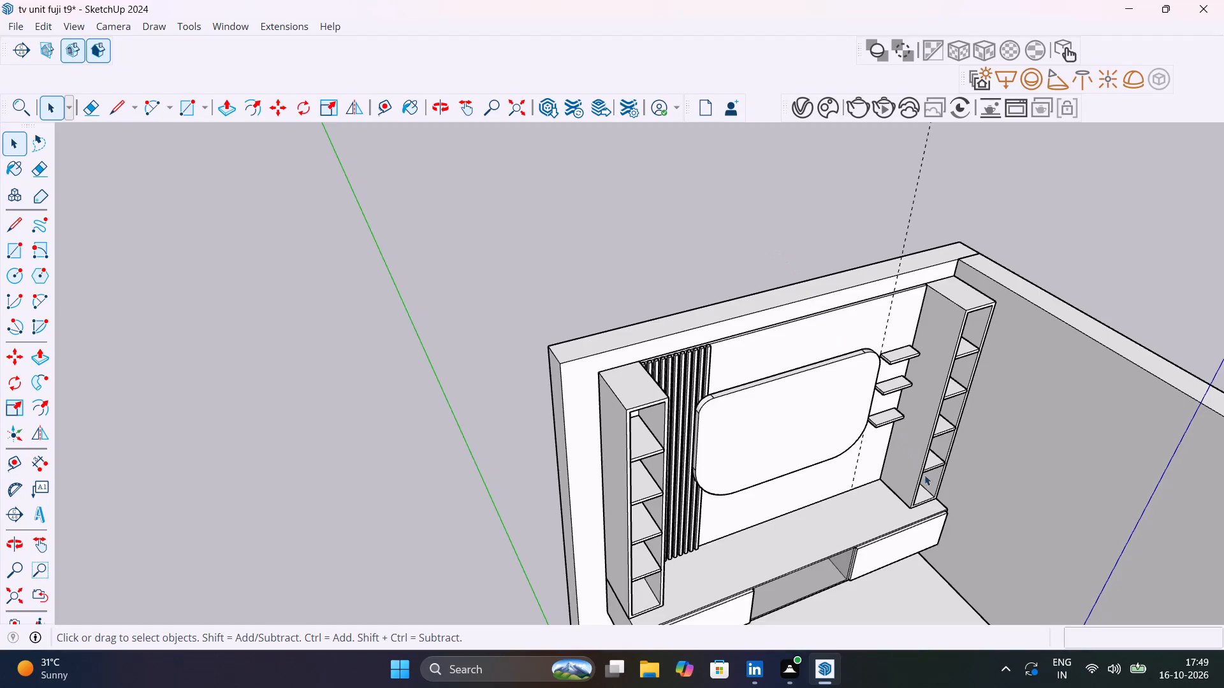
Place a vertical guide on the rounded panel, 1' 6" inward from its straight side edge nearest the floating shelves.
scroll(911, 480, "up", 3)
middle_click_drag(750, 297, 725, 265)
middle_click_drag(793, 351, 617, 267)
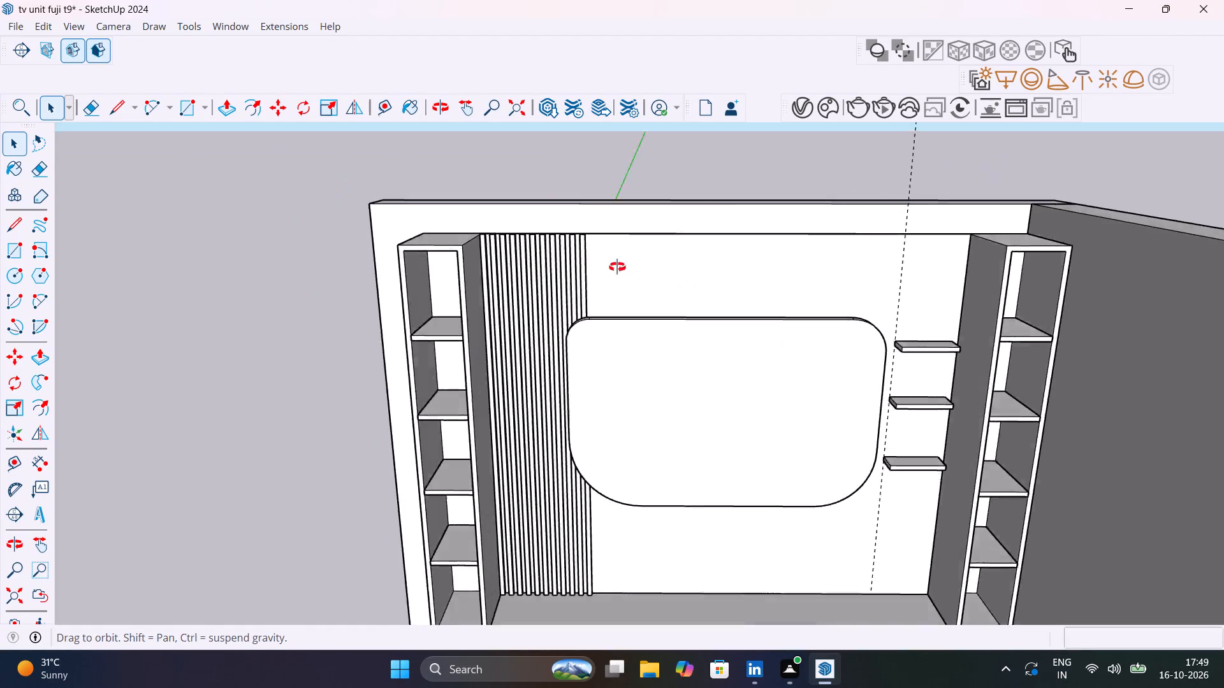
middle_click_drag(617, 267, 989, 289)
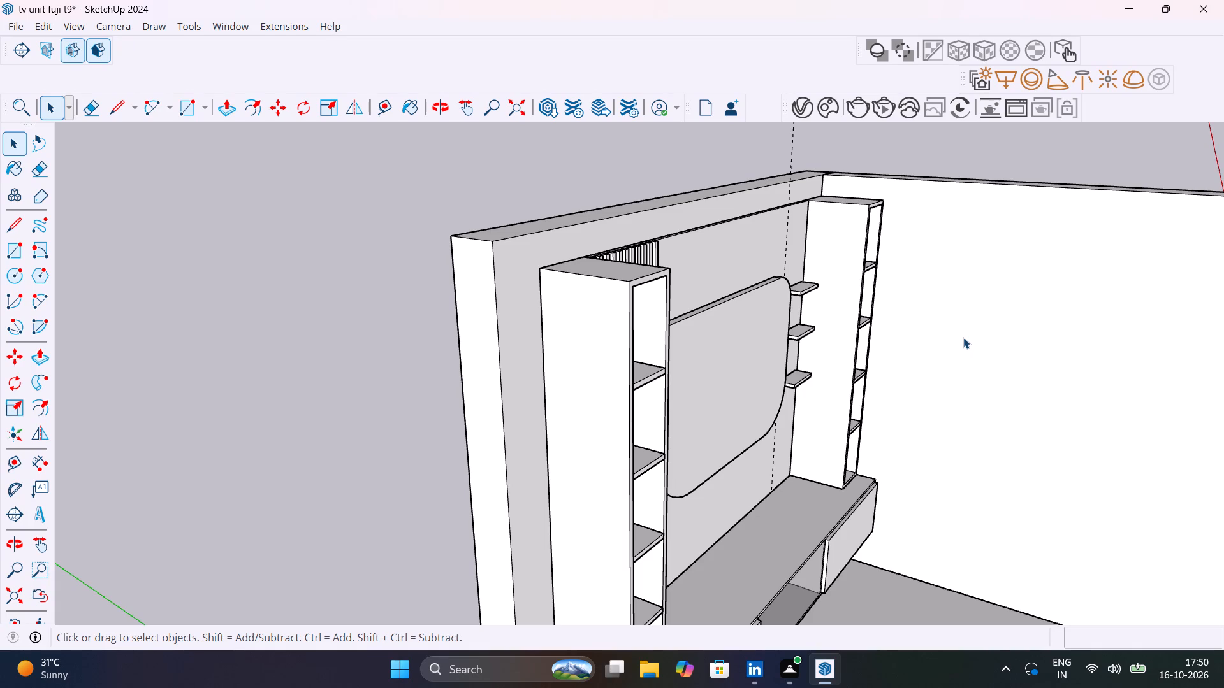
scroll(785, 312, "up", 2)
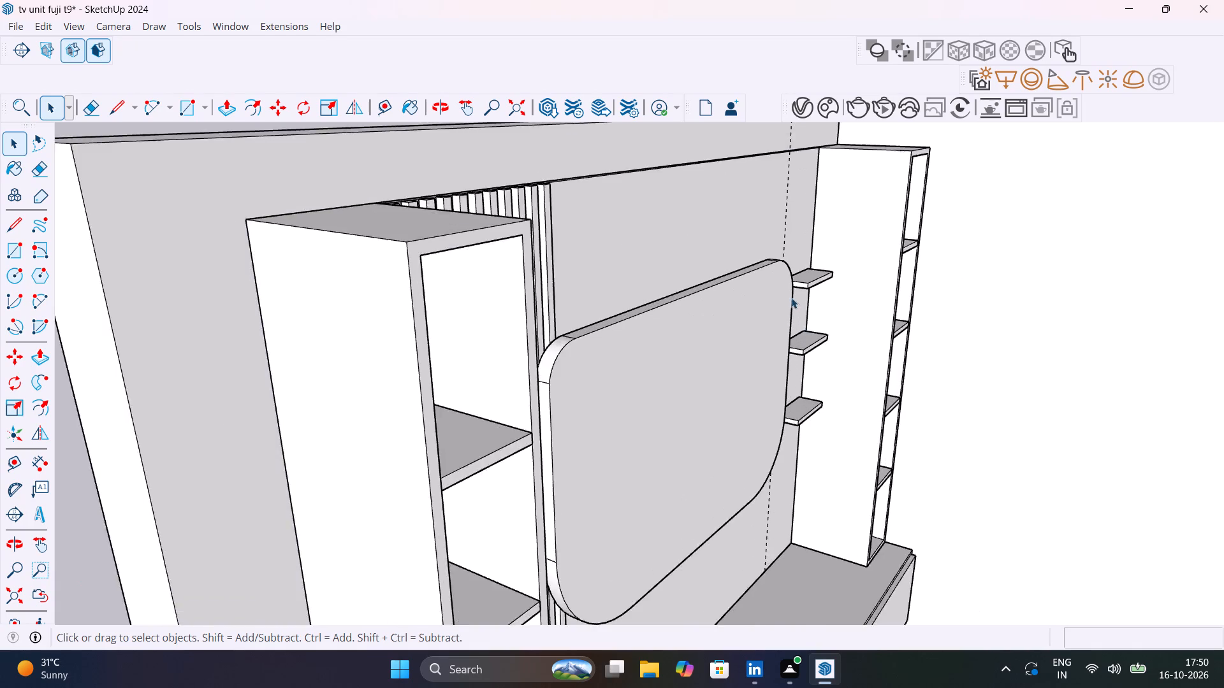
scroll(791, 297, "up", 4)
middle_click_drag(639, 341, 575, 314)
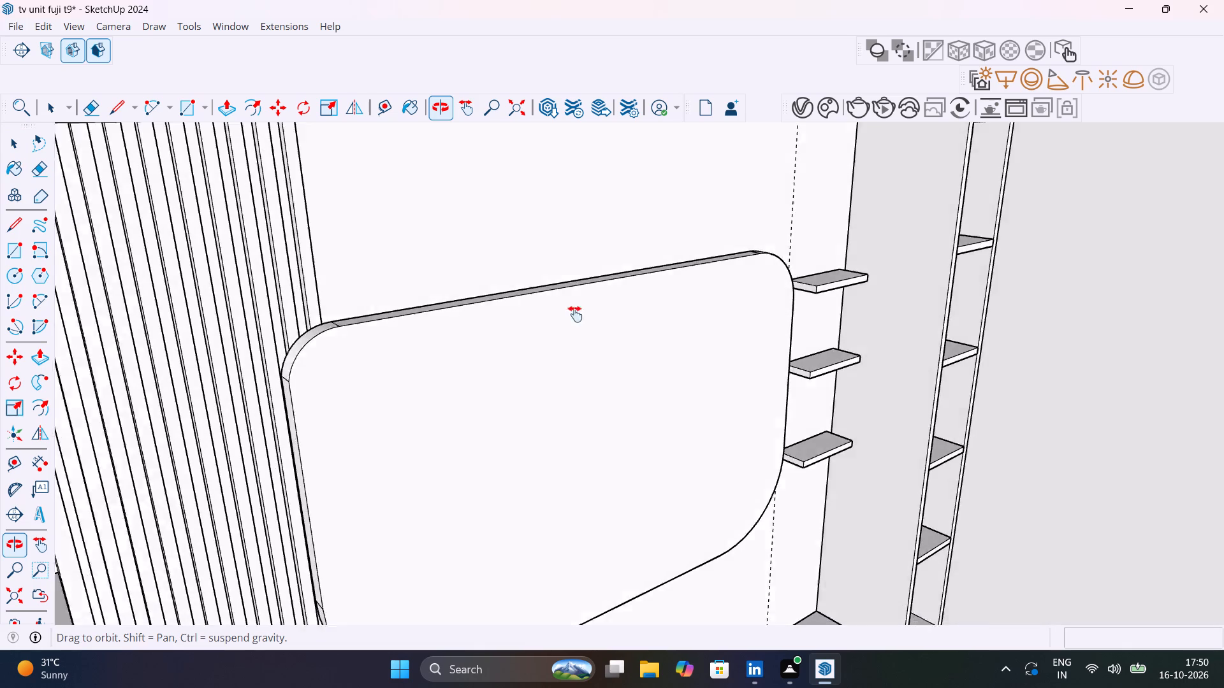
middle_click_drag(575, 314, 465, 308)
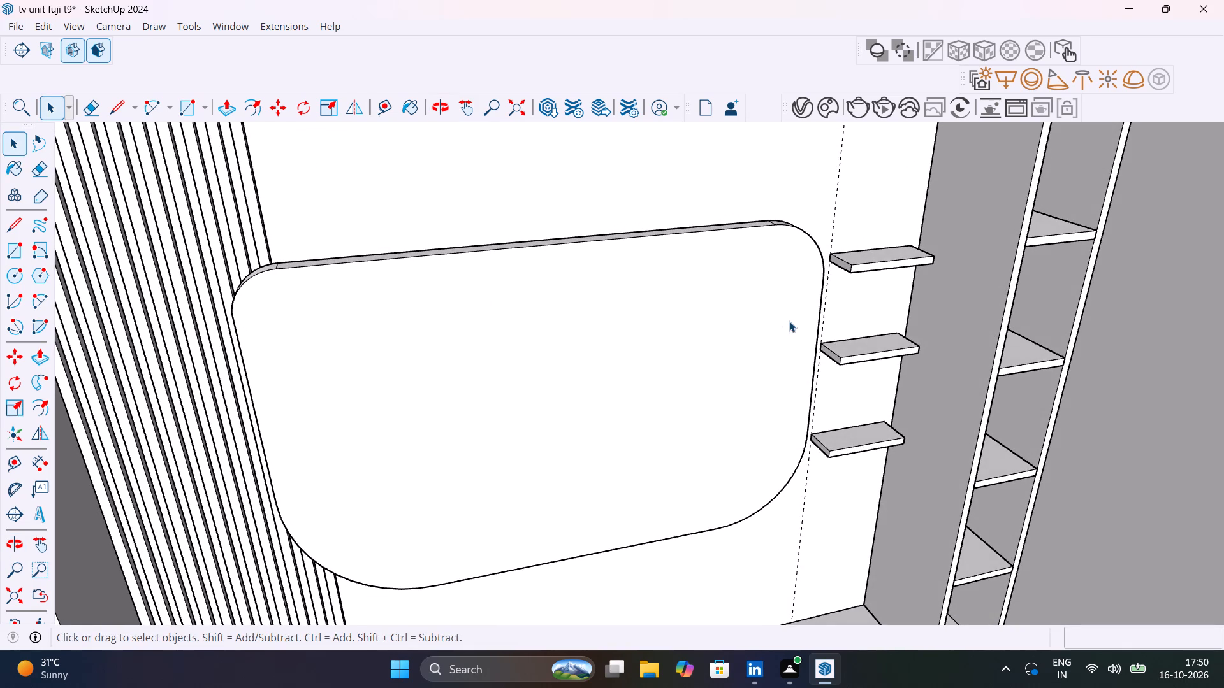
key("t")
left_click(821, 313)
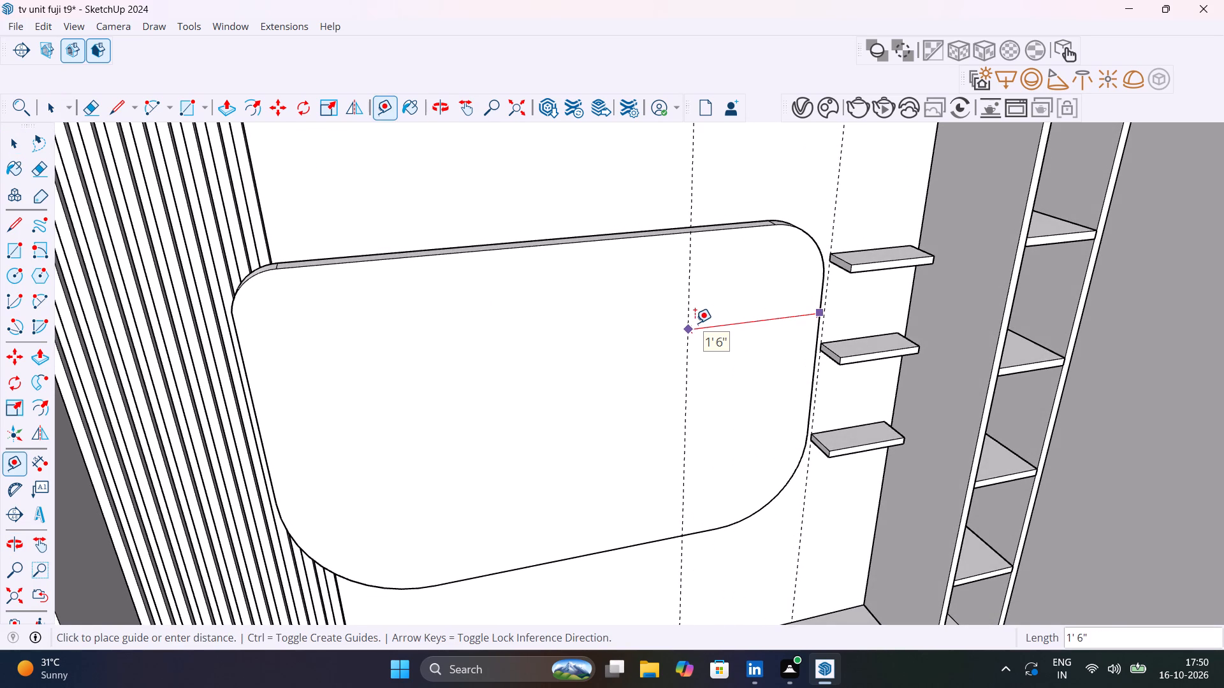
left_click(695, 323)
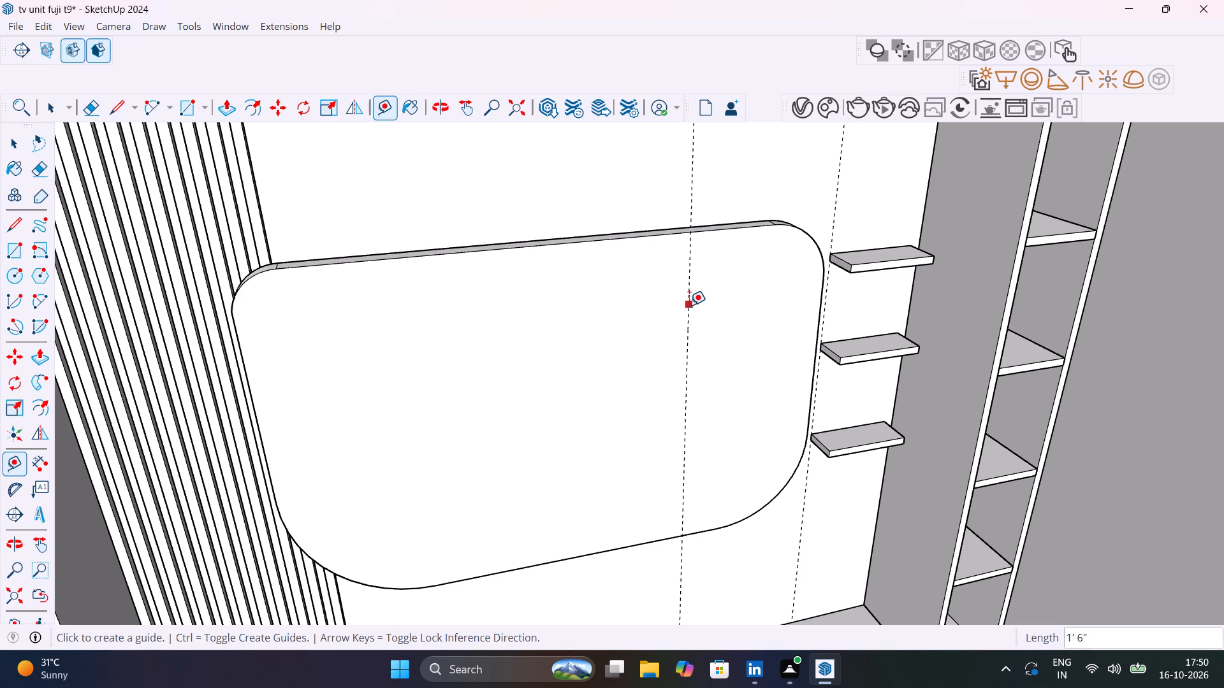
Place a second vertical guide about 9/16" from the new panel guide, on the side toward the floating shelves.
left_click(689, 305)
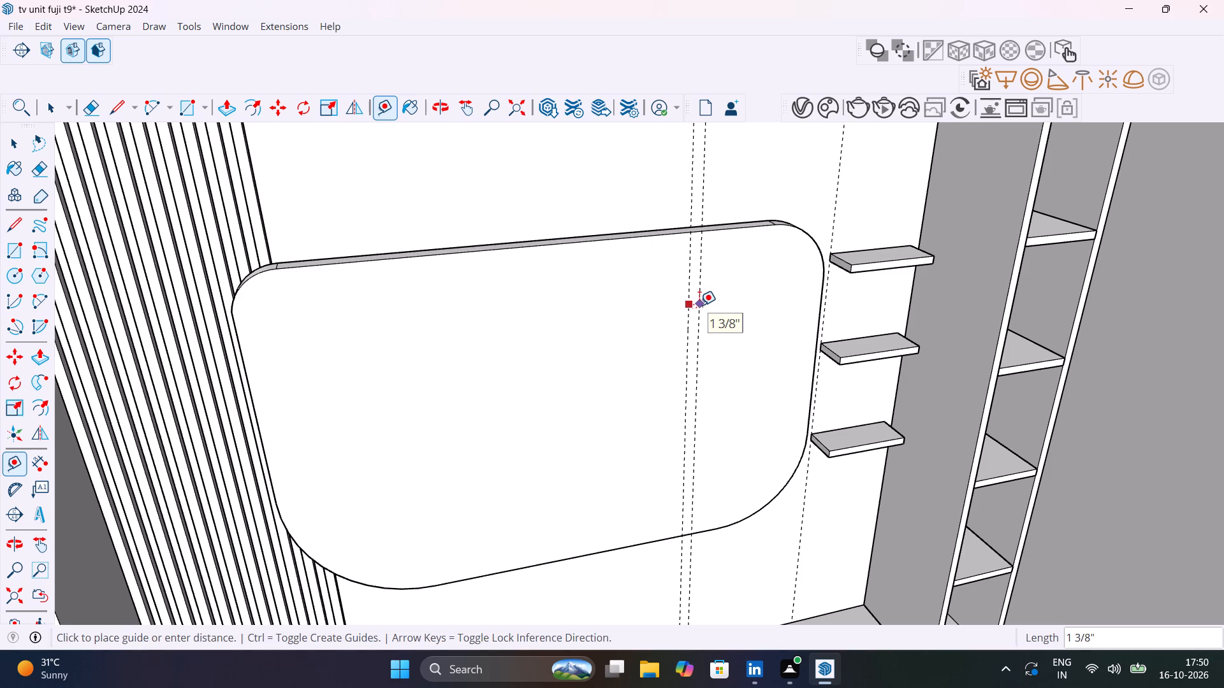
scroll(699, 303, "down", 5)
middle_click_drag(696, 306, 654, 257)
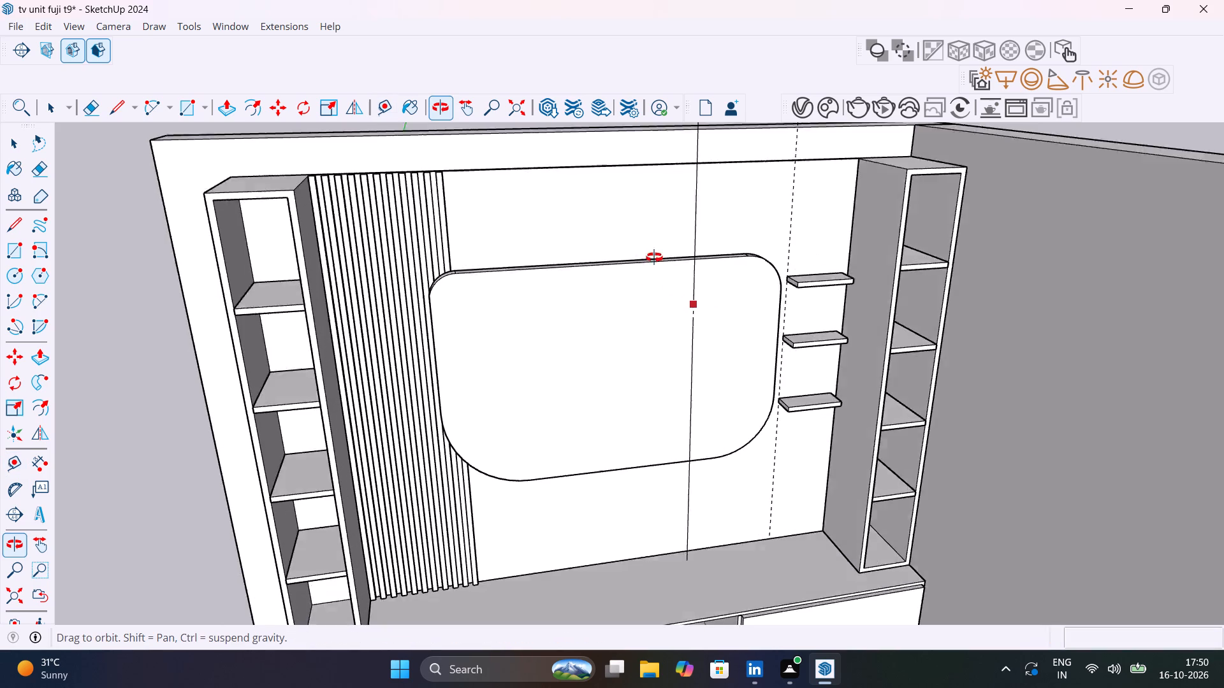
middle_click_drag(654, 257, 646, 246)
scroll(646, 246, "down", 7)
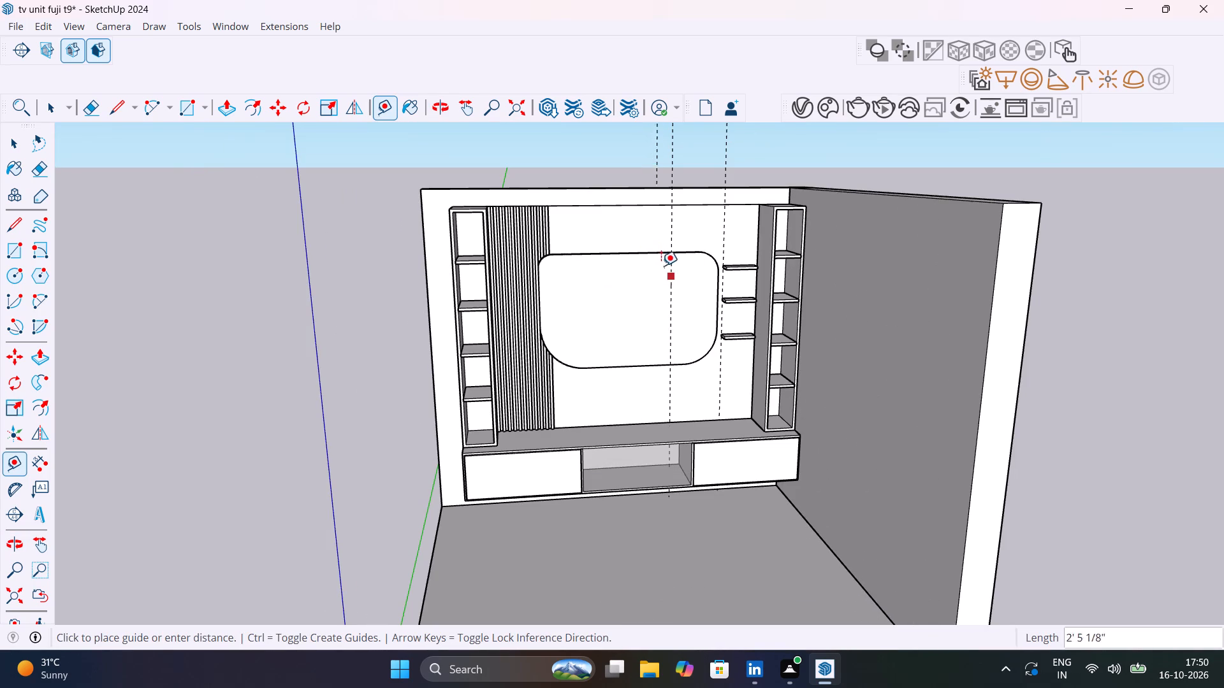
scroll(678, 274, "up", 8)
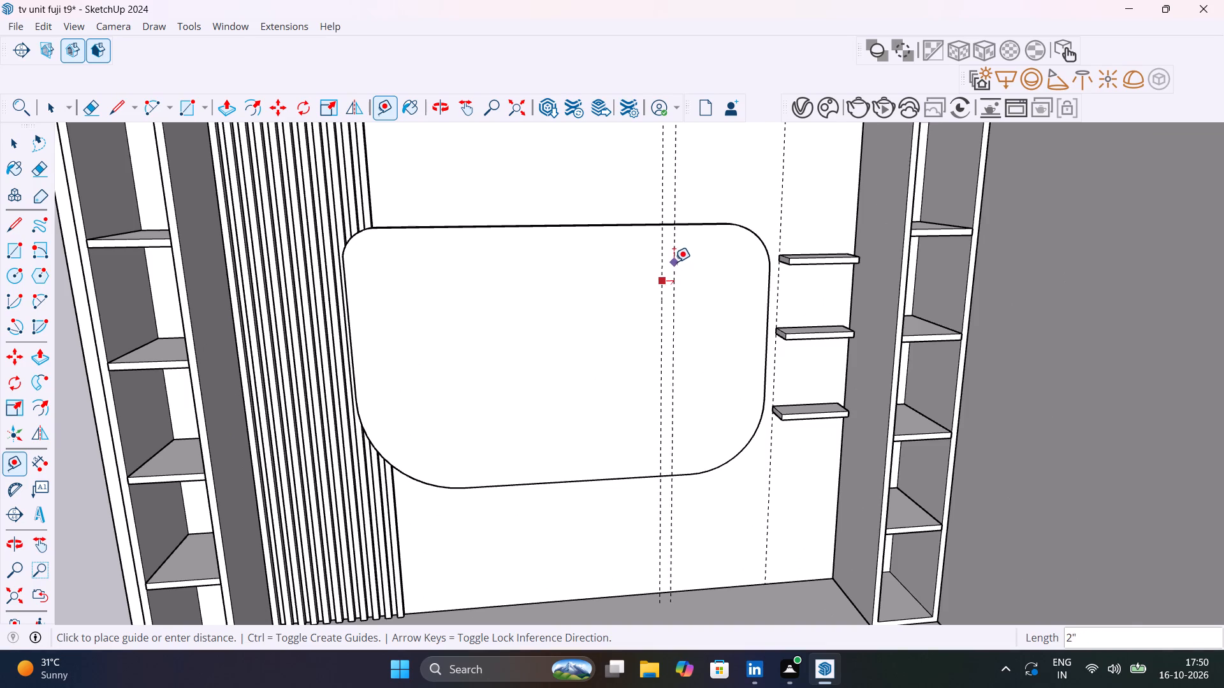
scroll(669, 257, "up", 5)
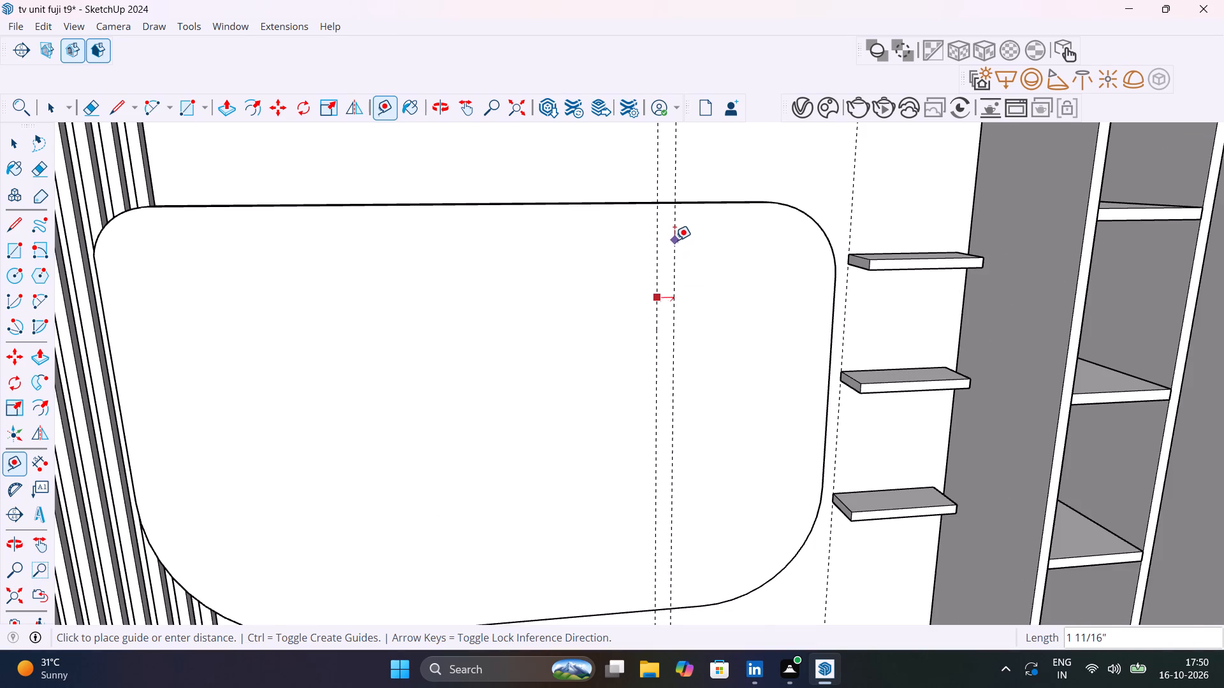
scroll(675, 240, "up", 6)
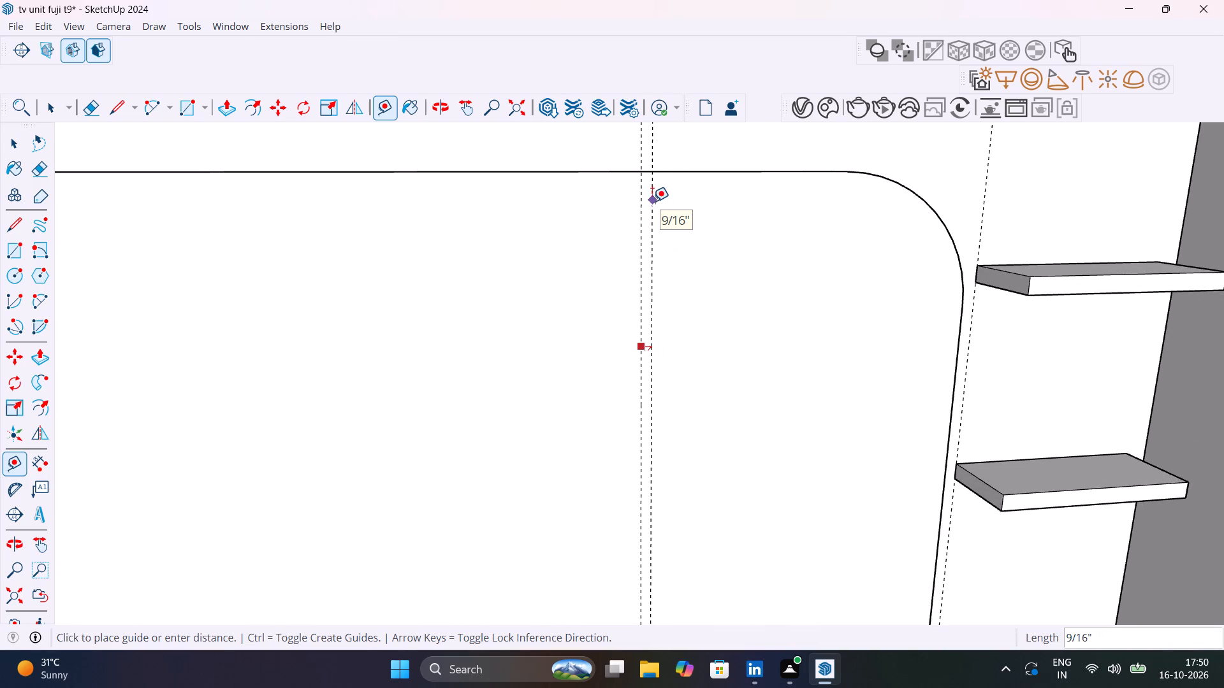
left_click(652, 201)
key("space")
Draw a rectangle about 9/16" by 3' 6 9/16" between the two panel guides, from the panel's top edge to its bottom edge.
type("r")
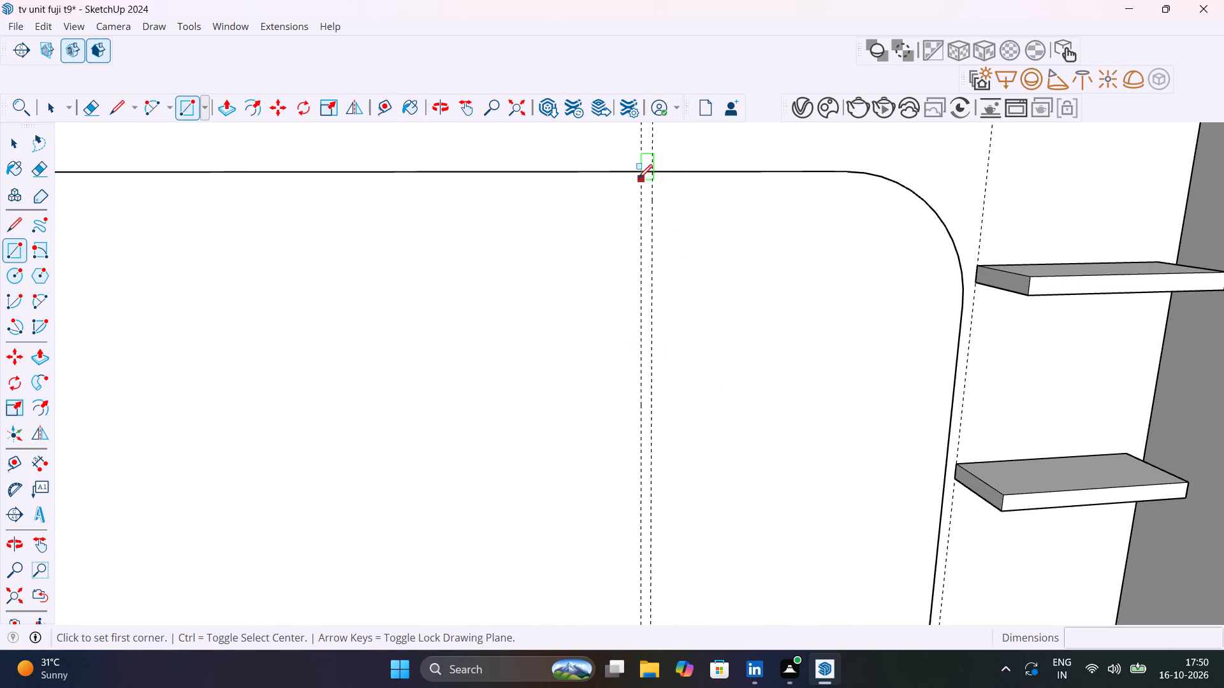
left_click(638, 171)
scroll(645, 208, "down", 12)
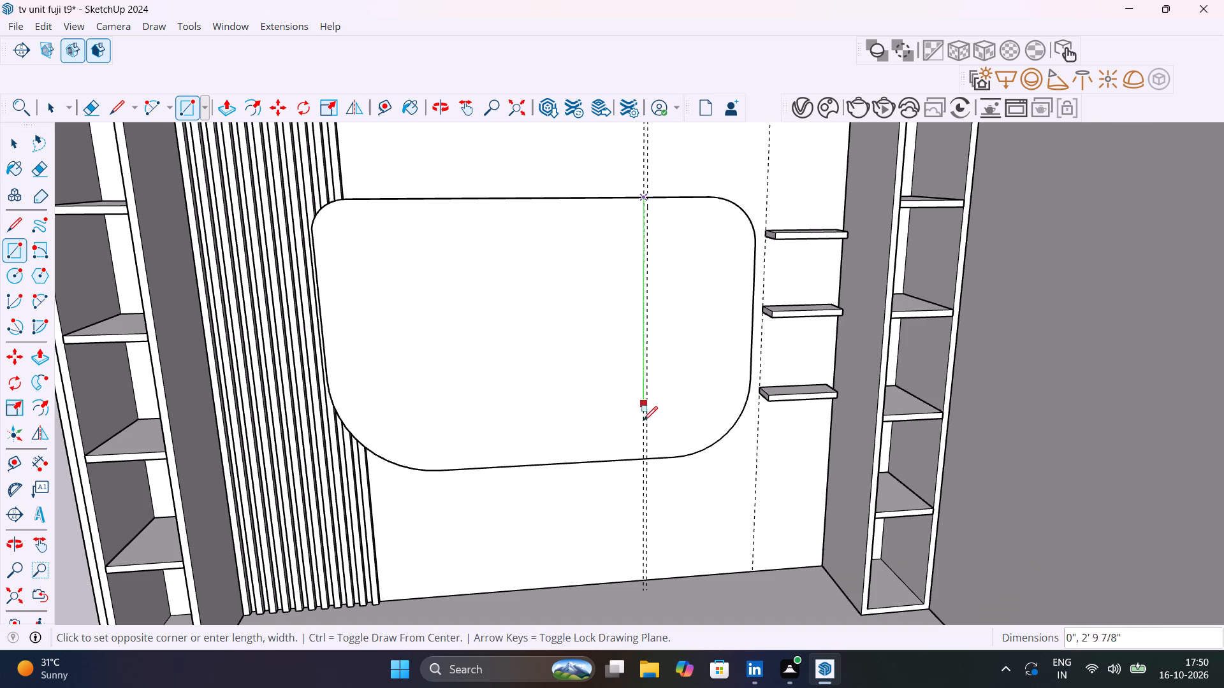
scroll(652, 454, "up", 3)
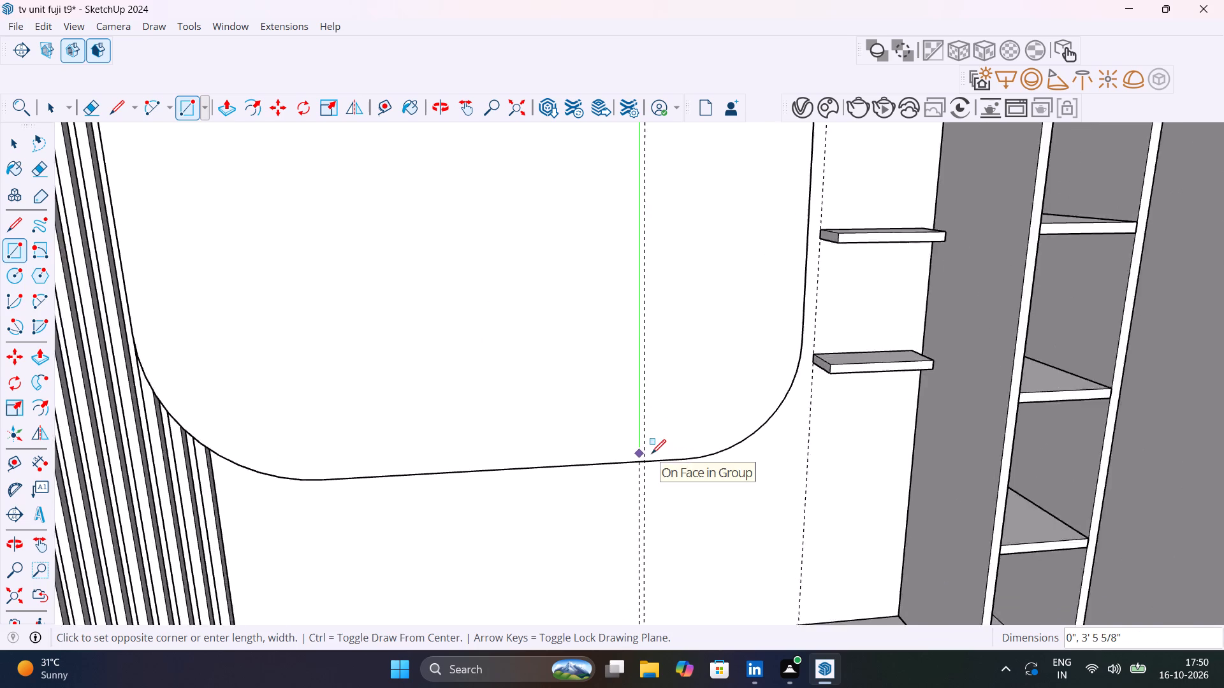
scroll(652, 454, "up", 5)
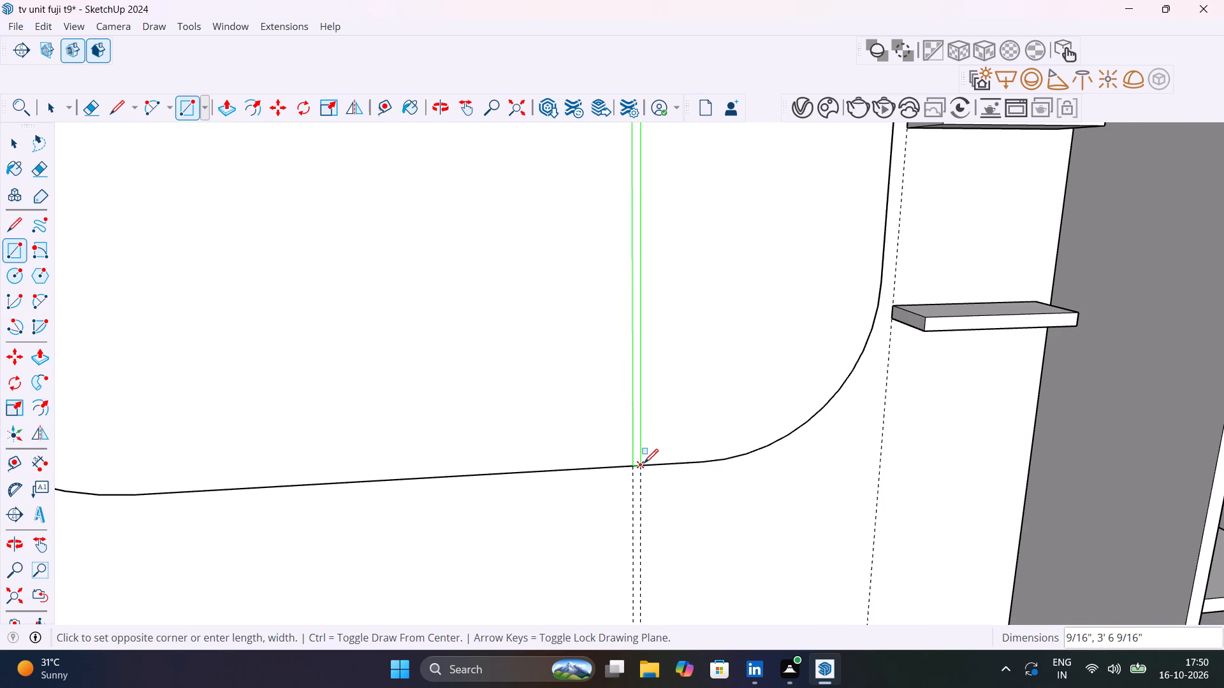
left_click(644, 463)
Copy the narrow strip about 9 1/4" along the panel's top edge toward the floating shelves, dividing the distance into 3 equally spaced copies.
scroll(652, 465, "down", 12)
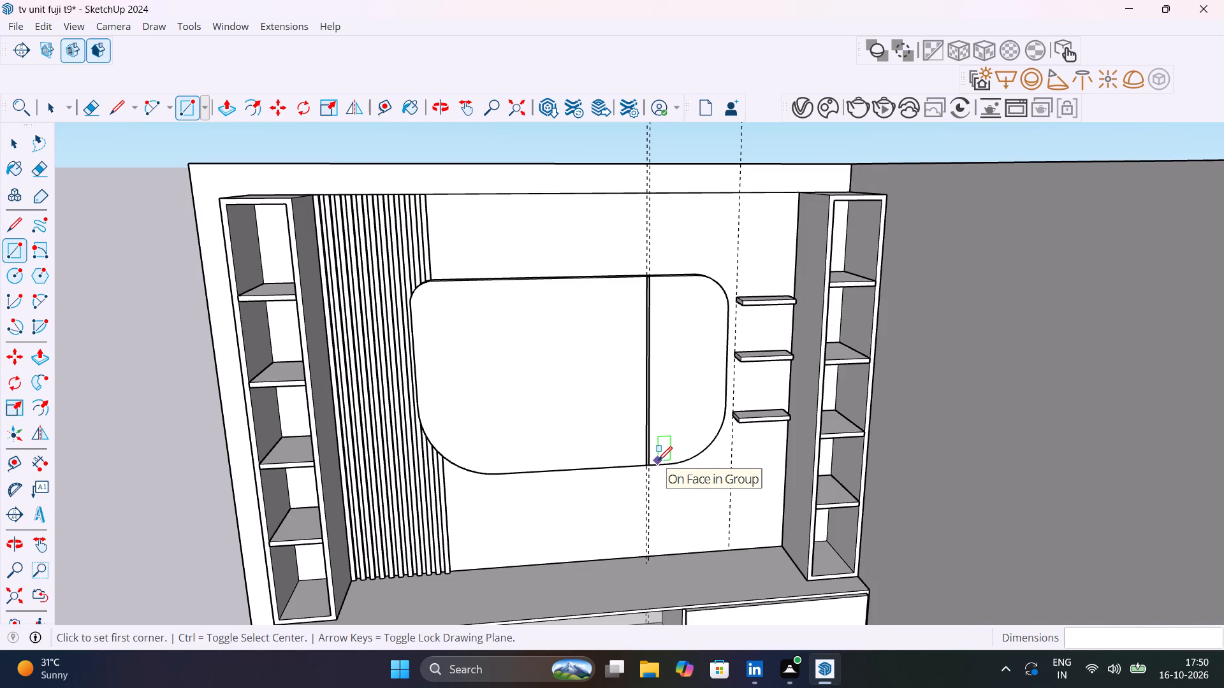
scroll(644, 278, "up", 18)
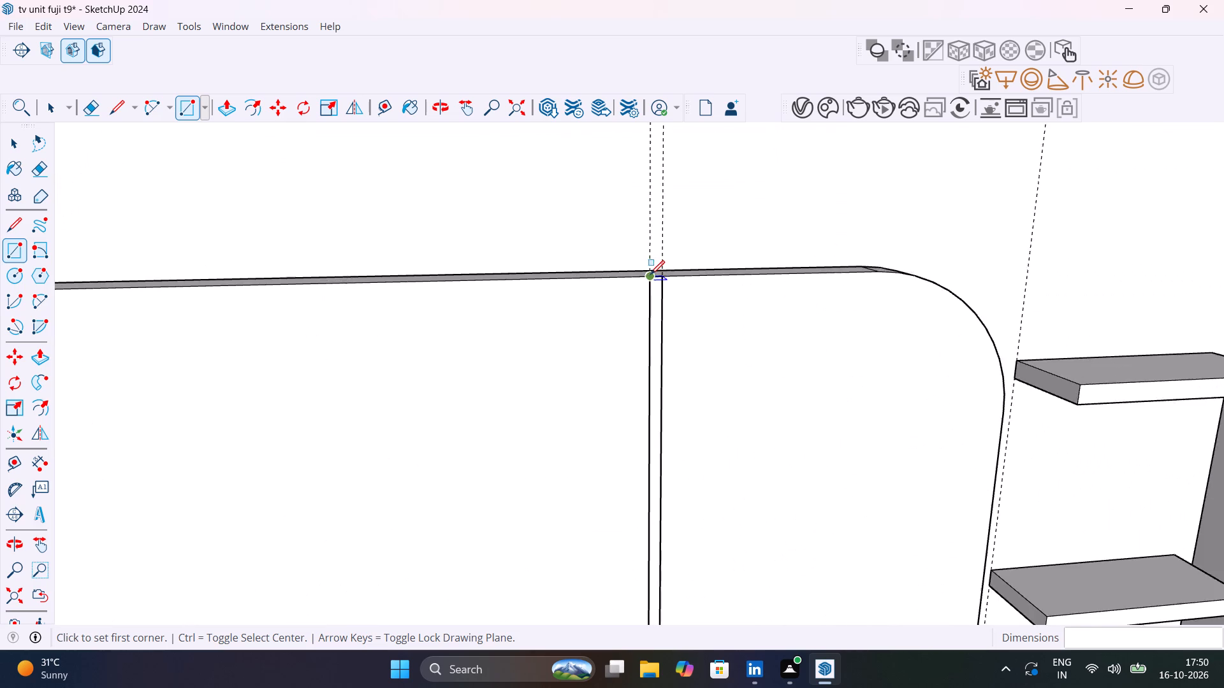
scroll(650, 275, "up", 2)
key("space")
left_click(664, 326)
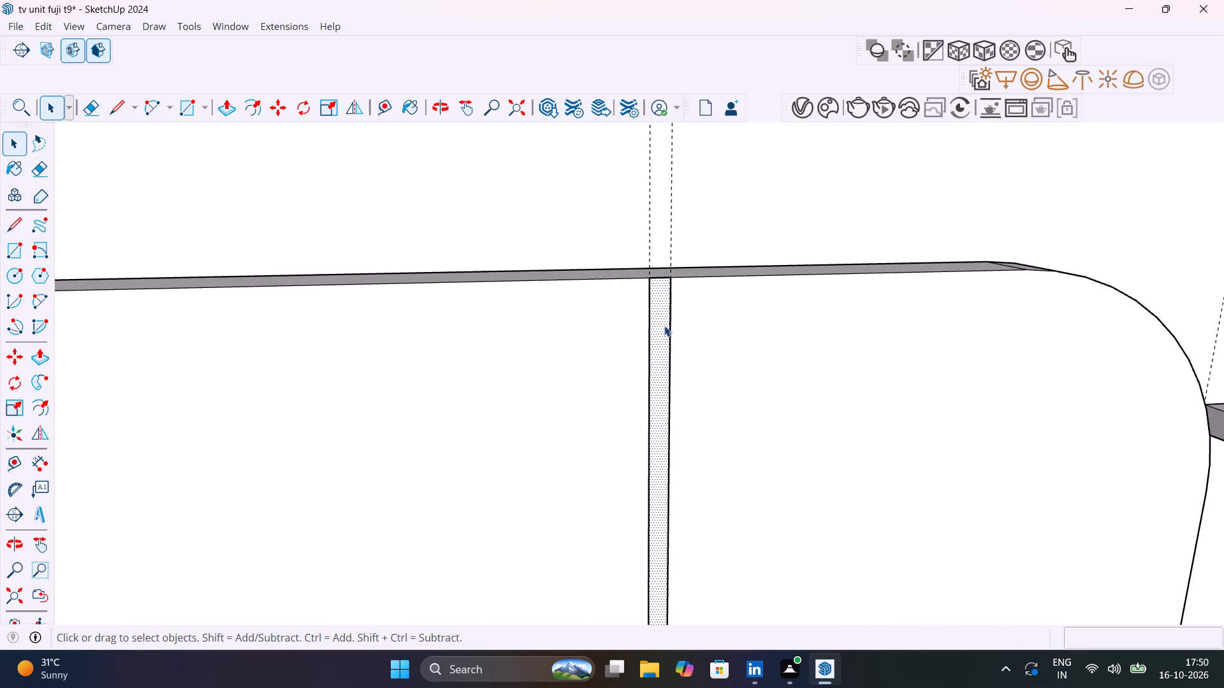
double_click(664, 326)
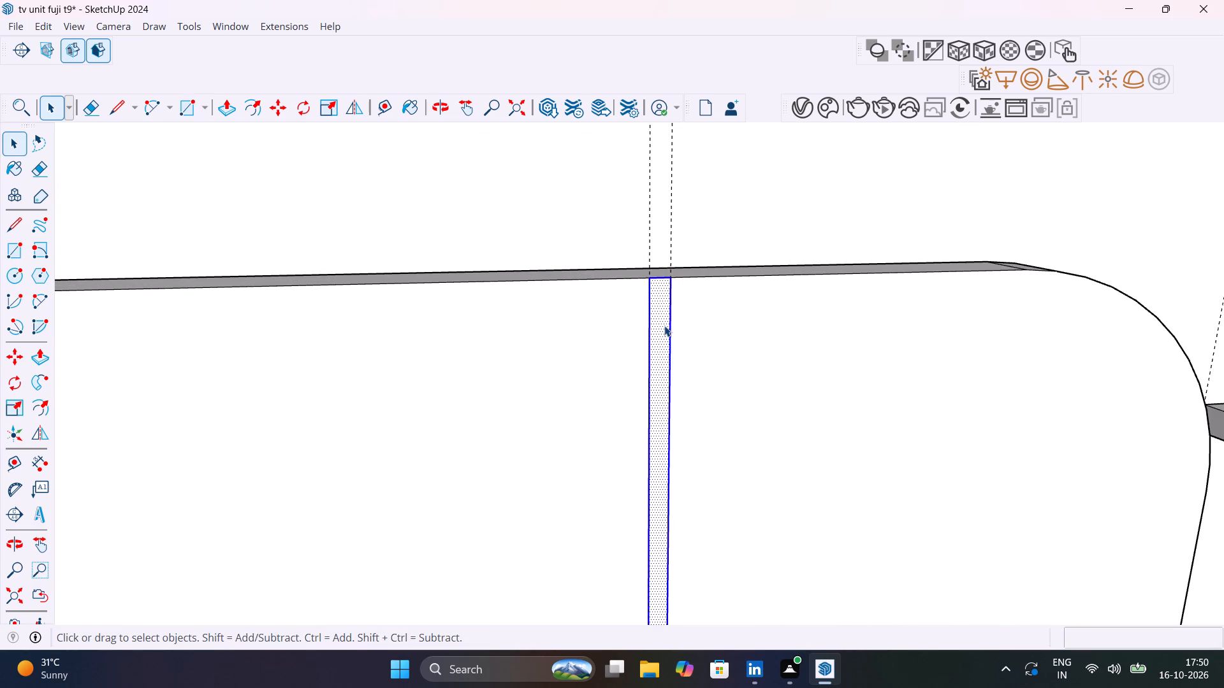
key("m")
left_click(648, 276)
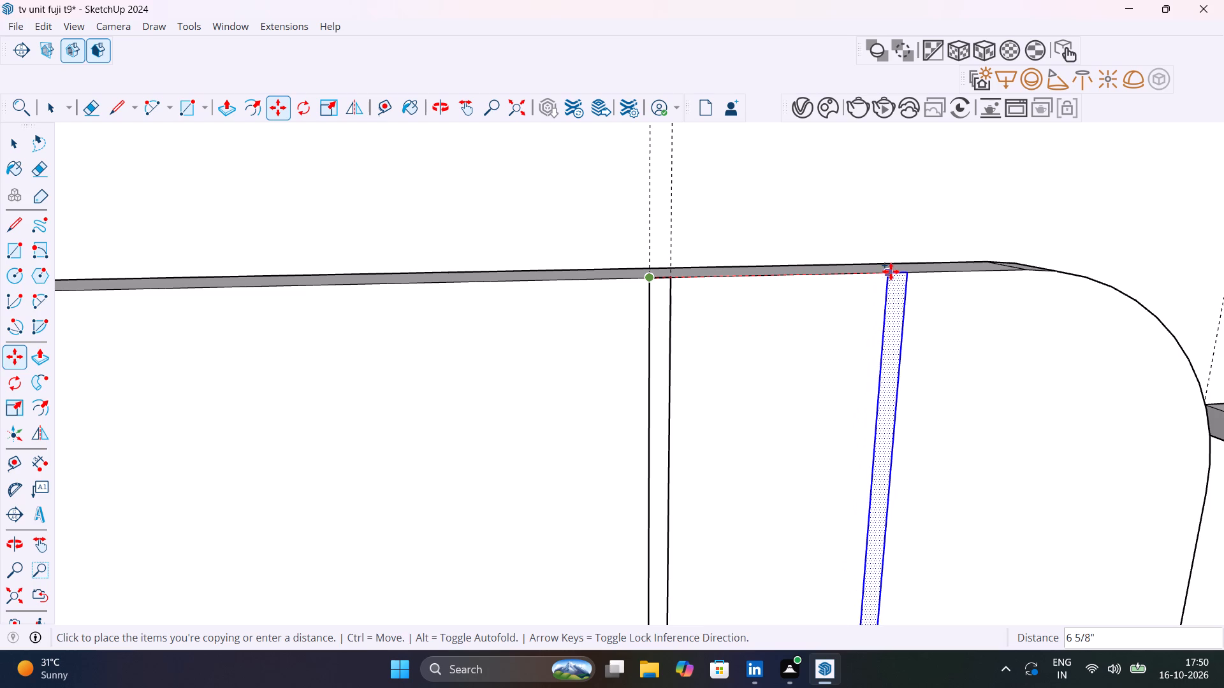
scroll(891, 271, "down", 19)
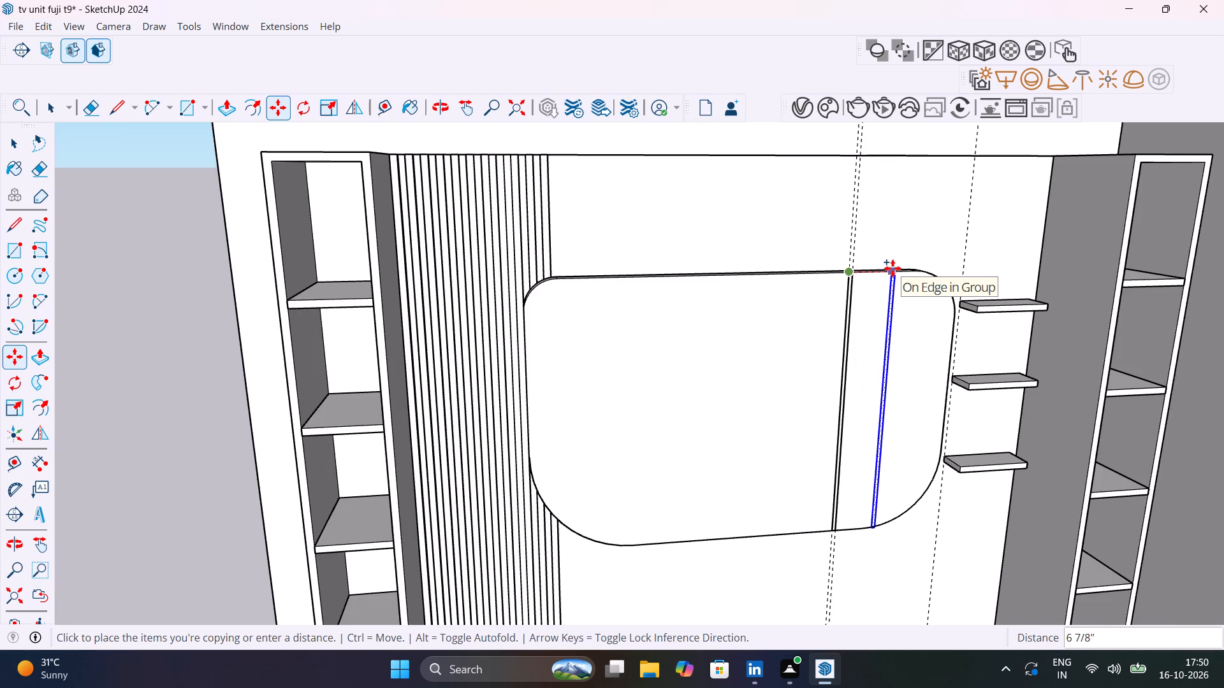
scroll(892, 268, "up", 4)
middle_click_drag(889, 266, 874, 236)
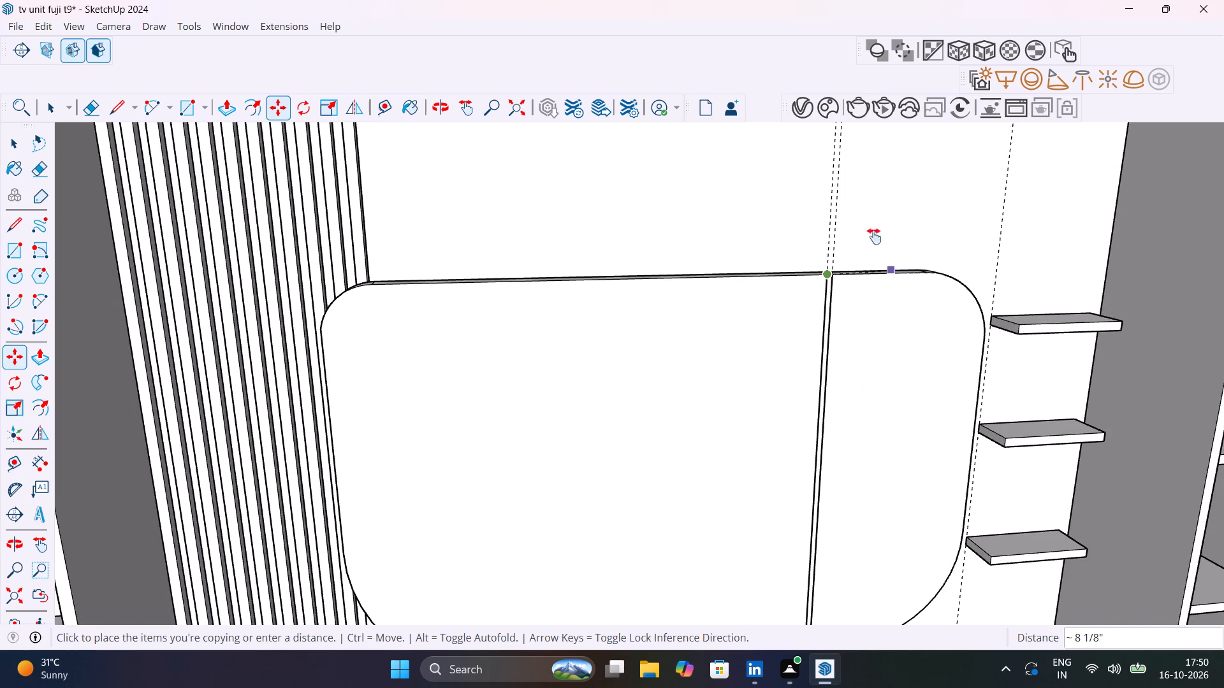
middle_click_drag(874, 236, 837, 99)
middle_click_drag(847, 146, 830, 278, "shift")
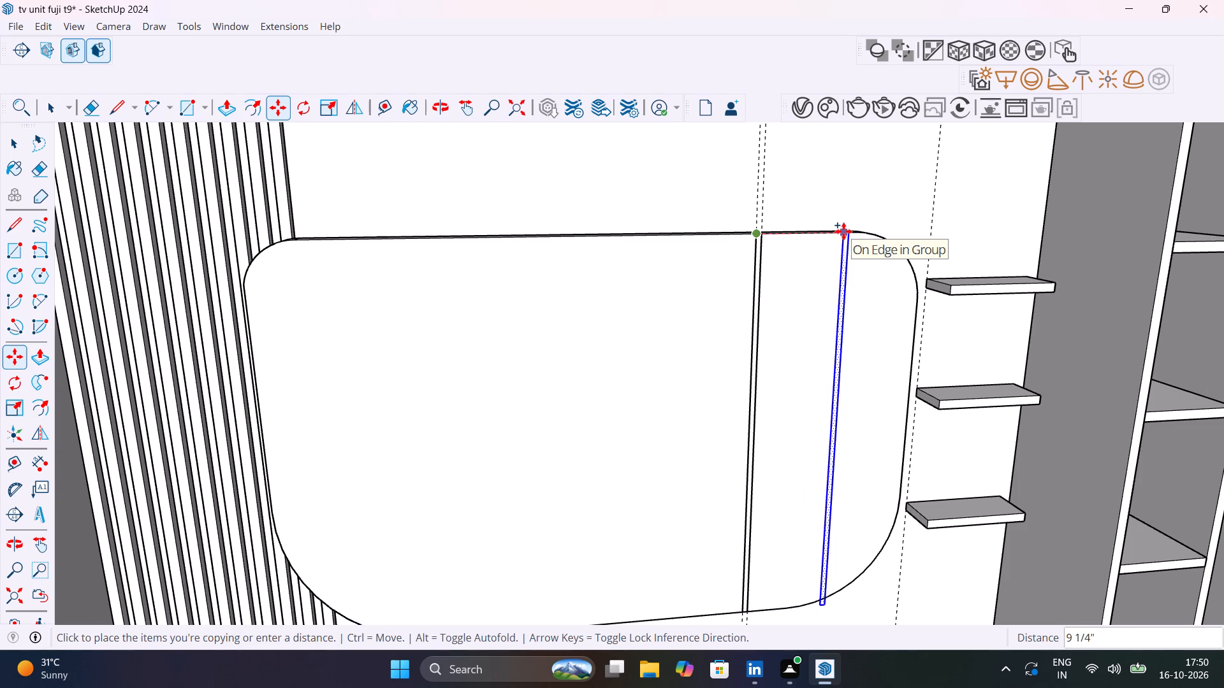
left_click(843, 231)
type("3/")
key("Return")
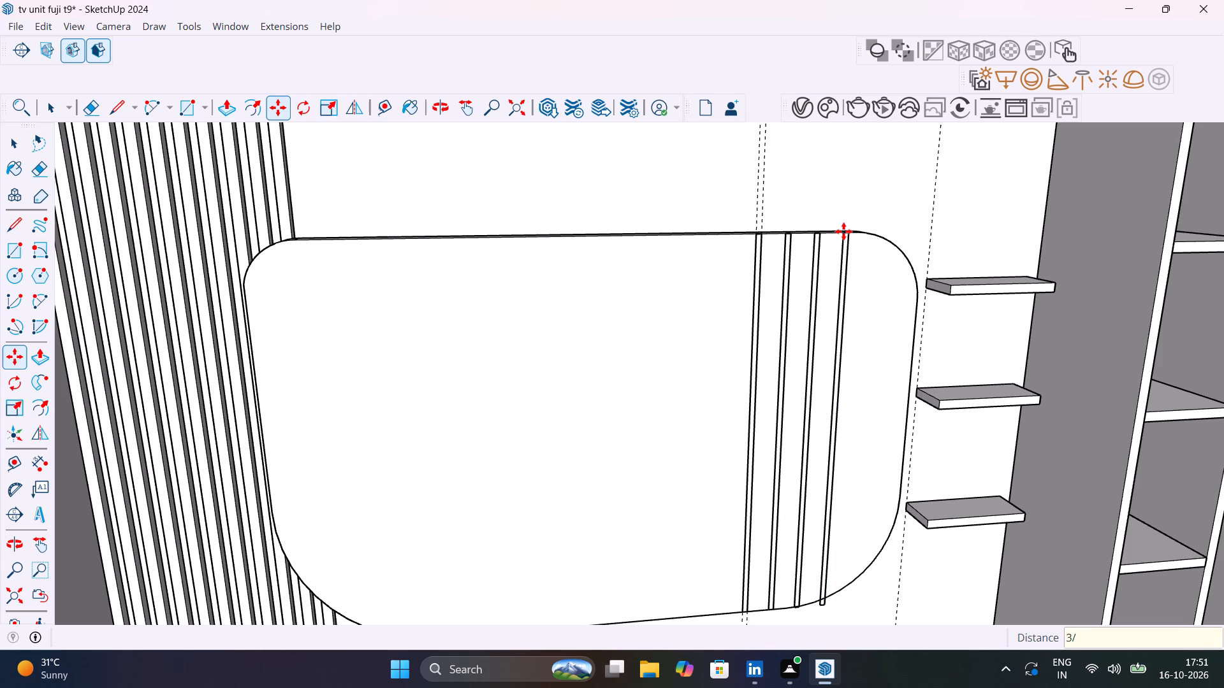
key("space")
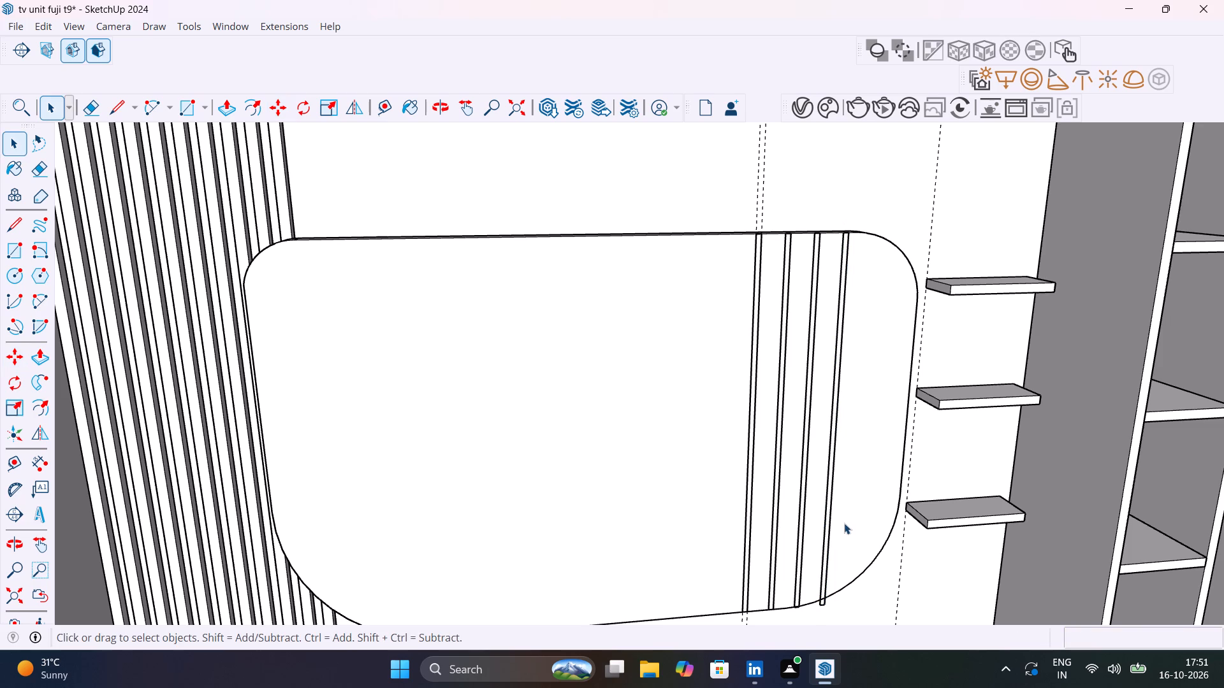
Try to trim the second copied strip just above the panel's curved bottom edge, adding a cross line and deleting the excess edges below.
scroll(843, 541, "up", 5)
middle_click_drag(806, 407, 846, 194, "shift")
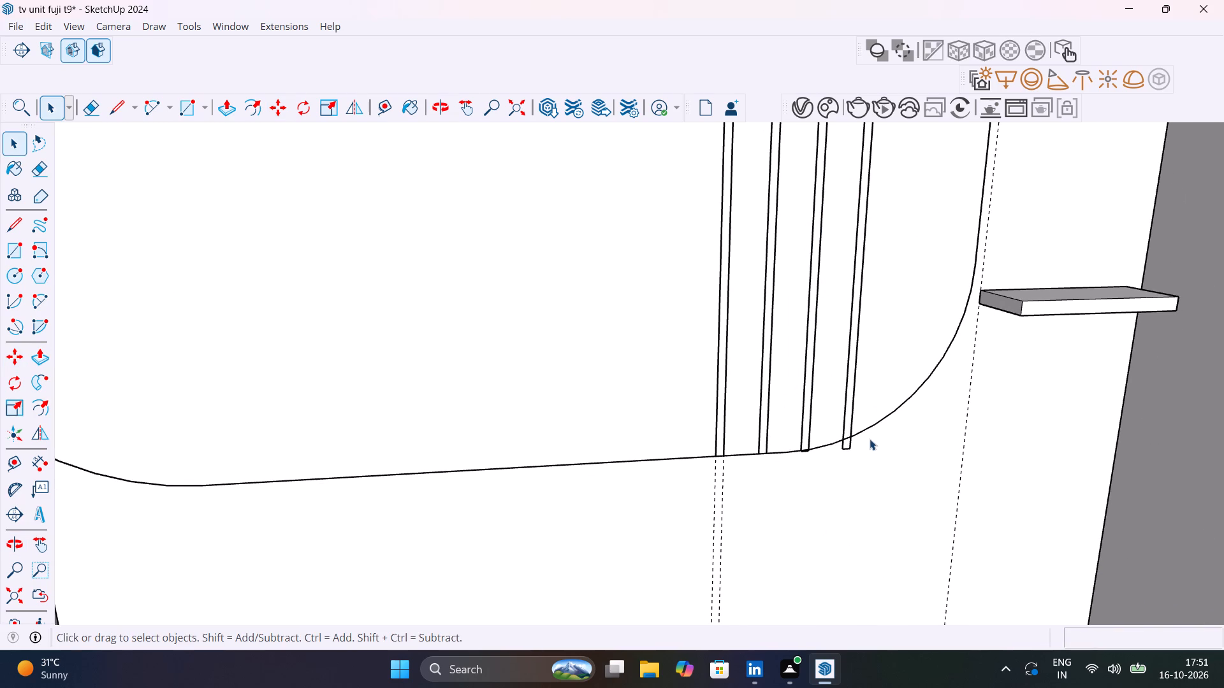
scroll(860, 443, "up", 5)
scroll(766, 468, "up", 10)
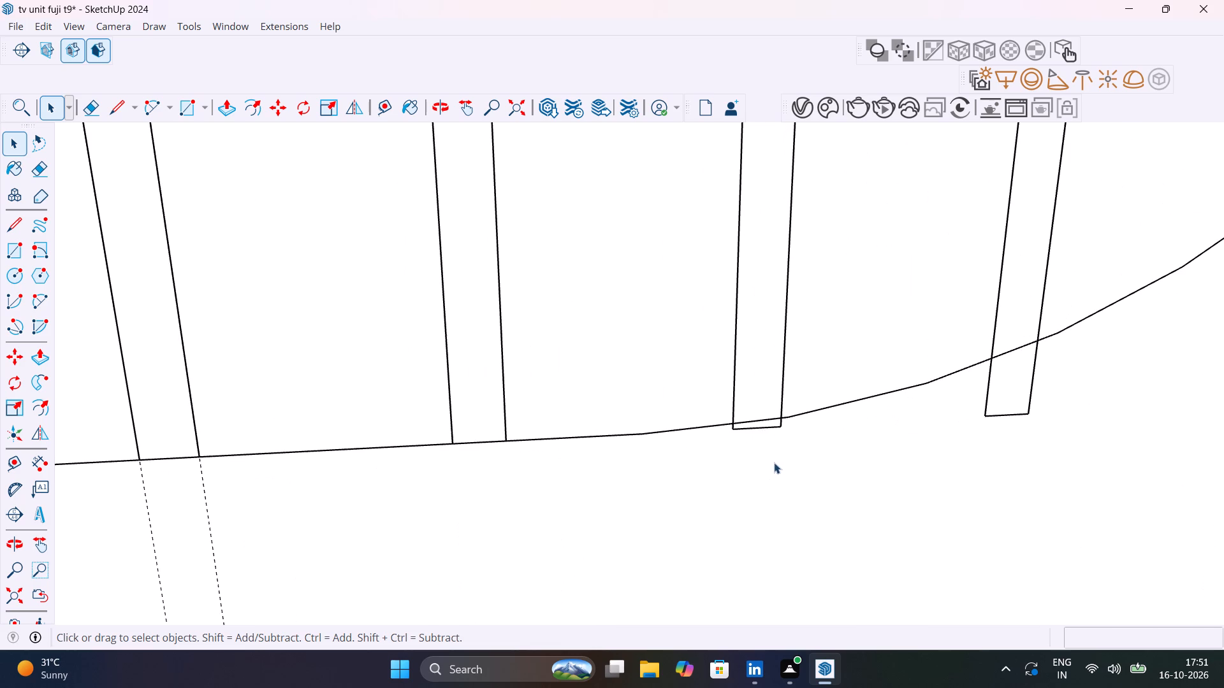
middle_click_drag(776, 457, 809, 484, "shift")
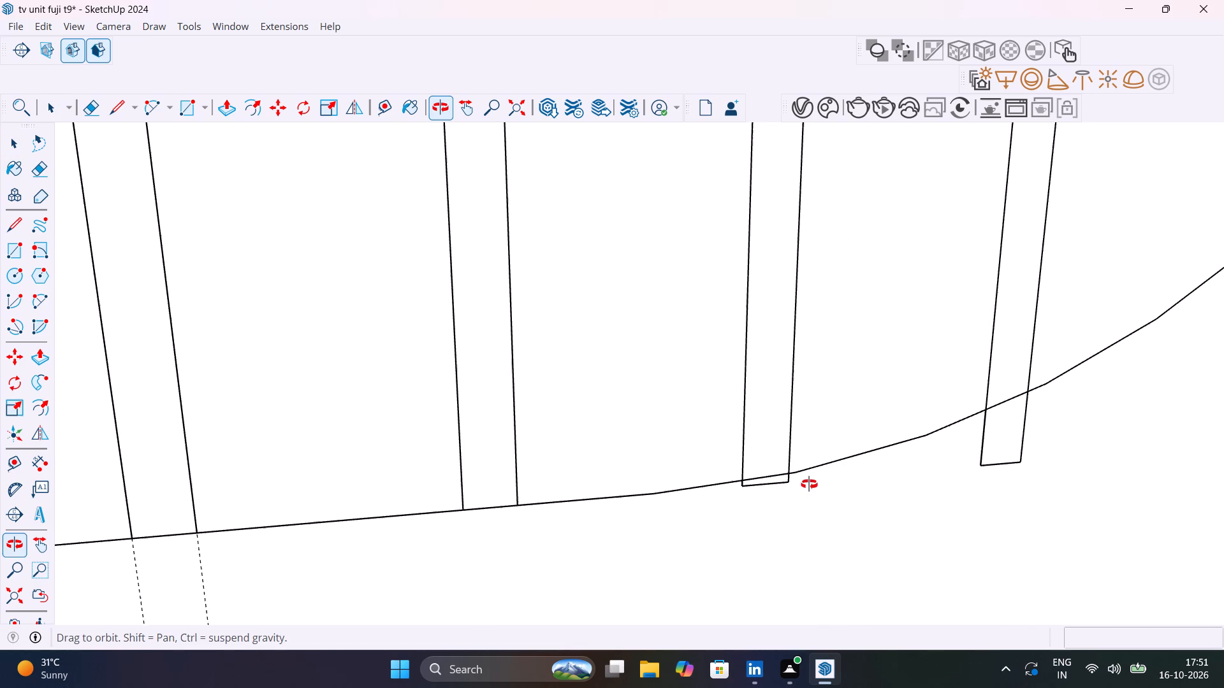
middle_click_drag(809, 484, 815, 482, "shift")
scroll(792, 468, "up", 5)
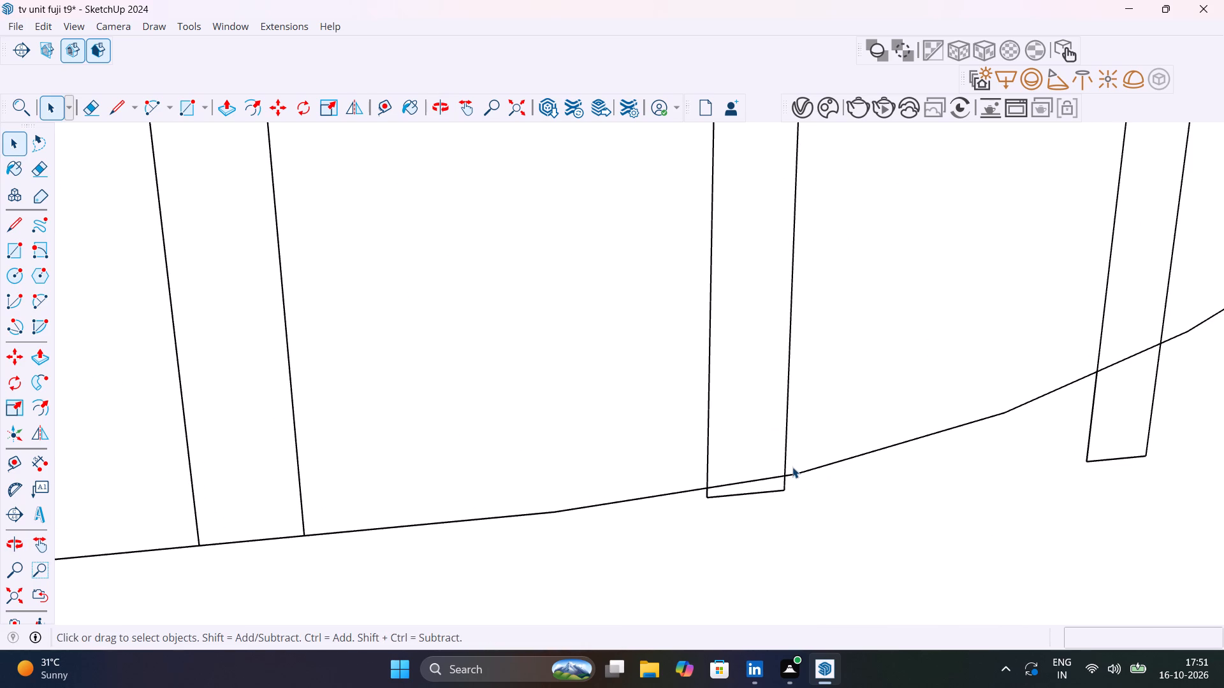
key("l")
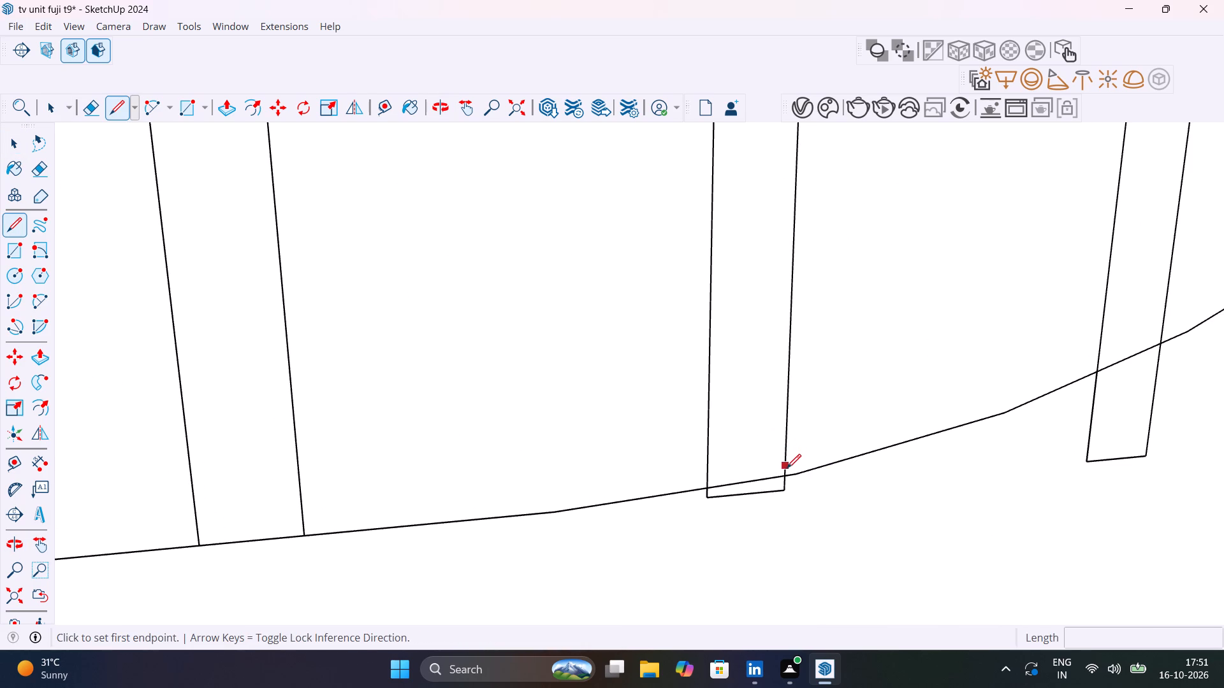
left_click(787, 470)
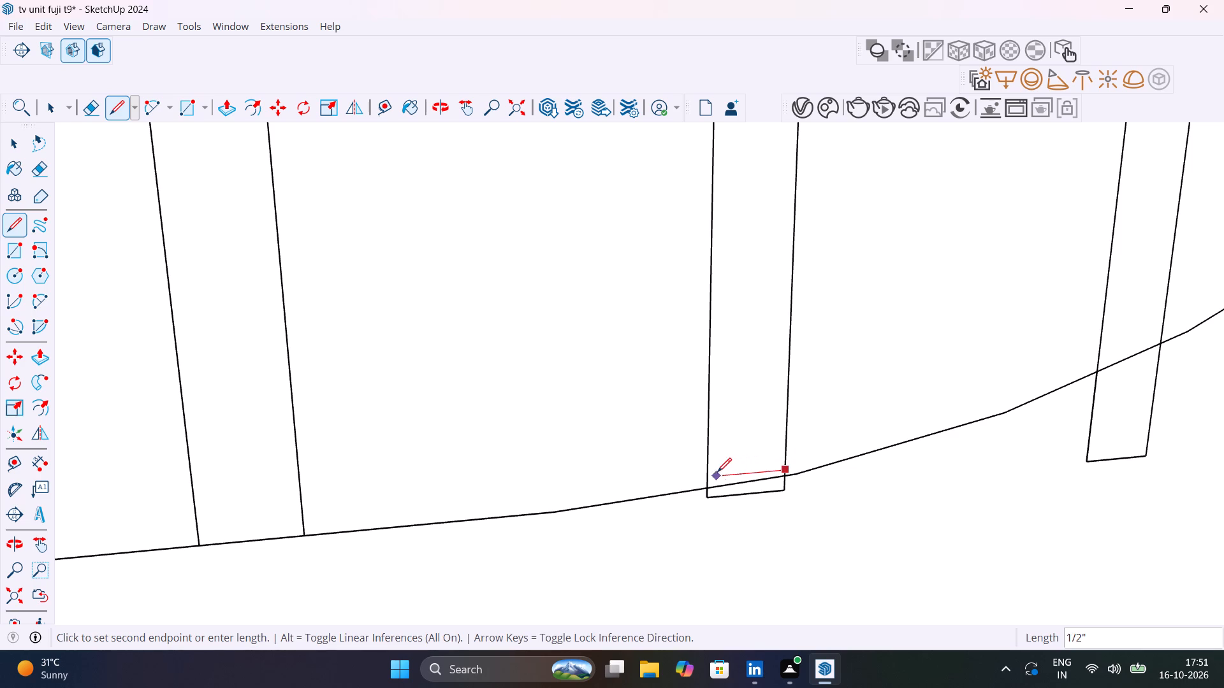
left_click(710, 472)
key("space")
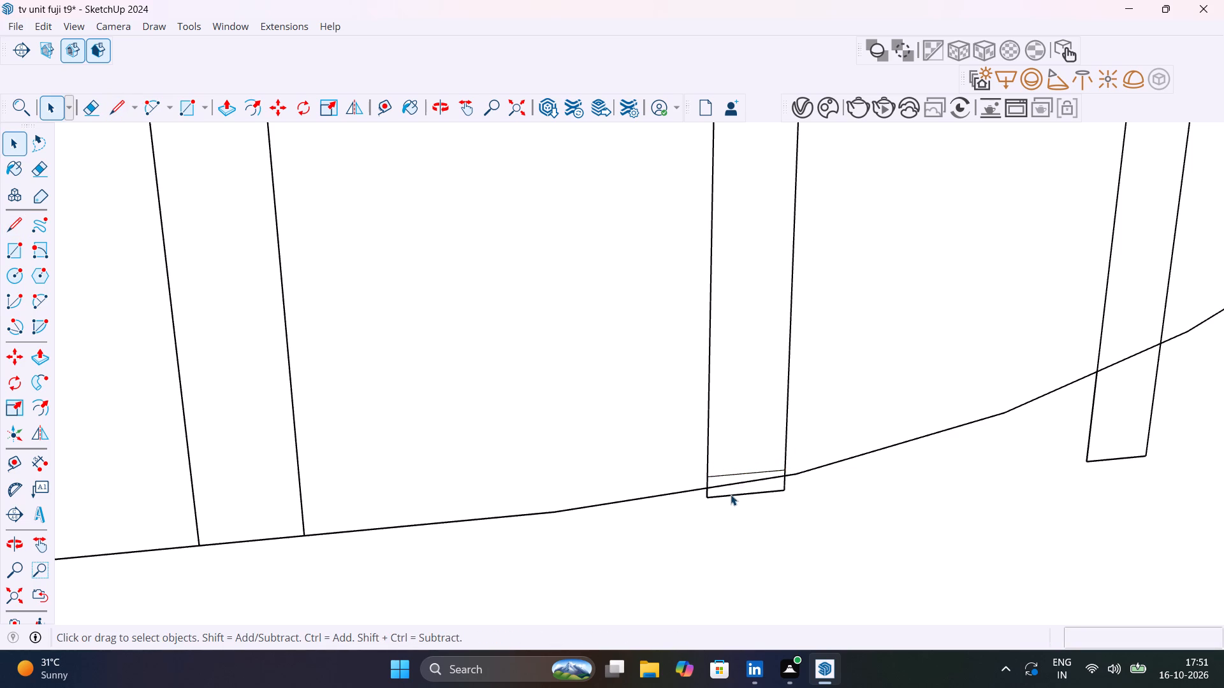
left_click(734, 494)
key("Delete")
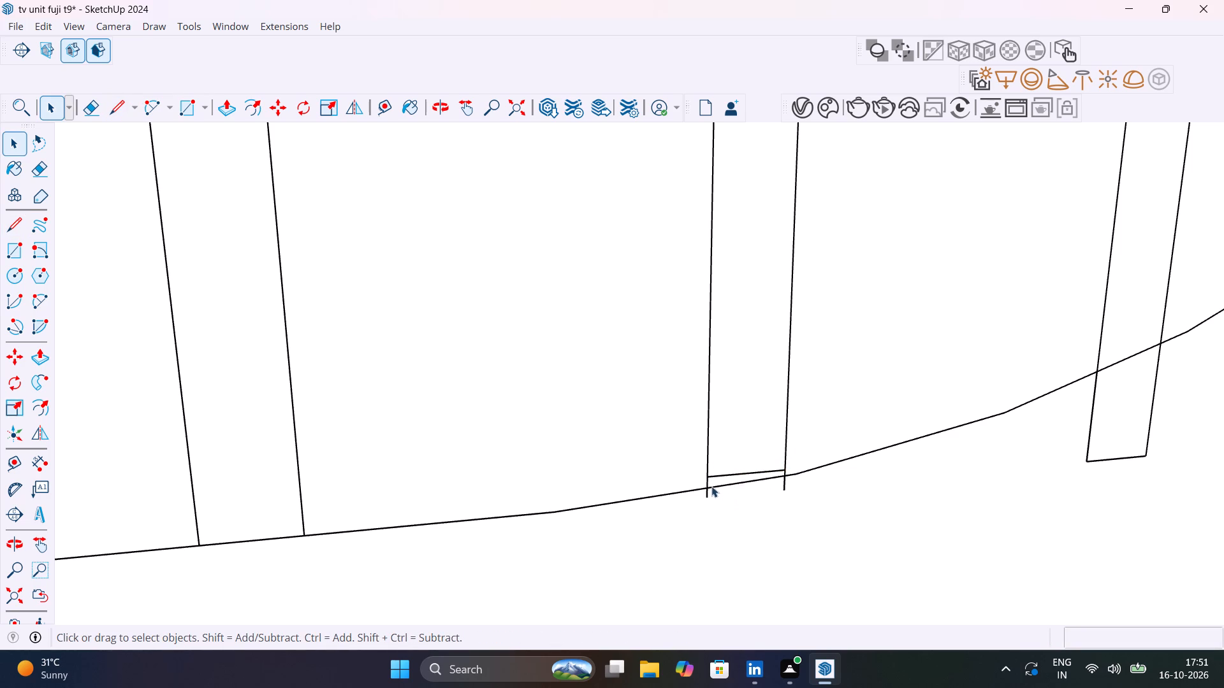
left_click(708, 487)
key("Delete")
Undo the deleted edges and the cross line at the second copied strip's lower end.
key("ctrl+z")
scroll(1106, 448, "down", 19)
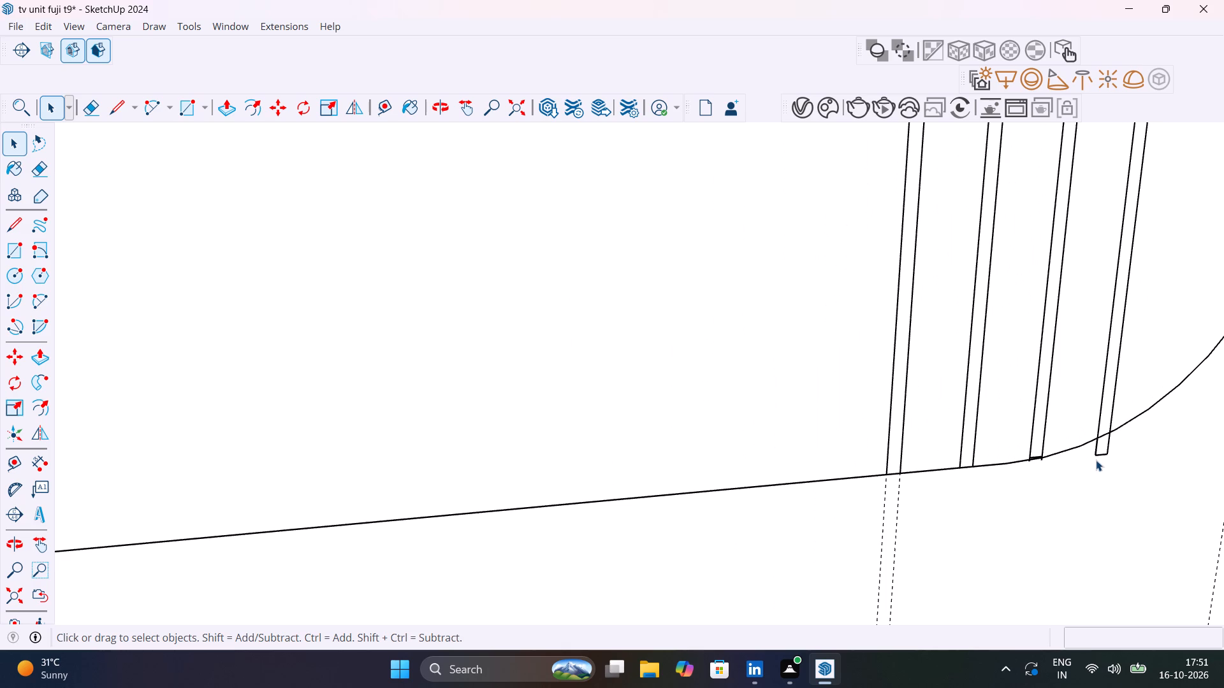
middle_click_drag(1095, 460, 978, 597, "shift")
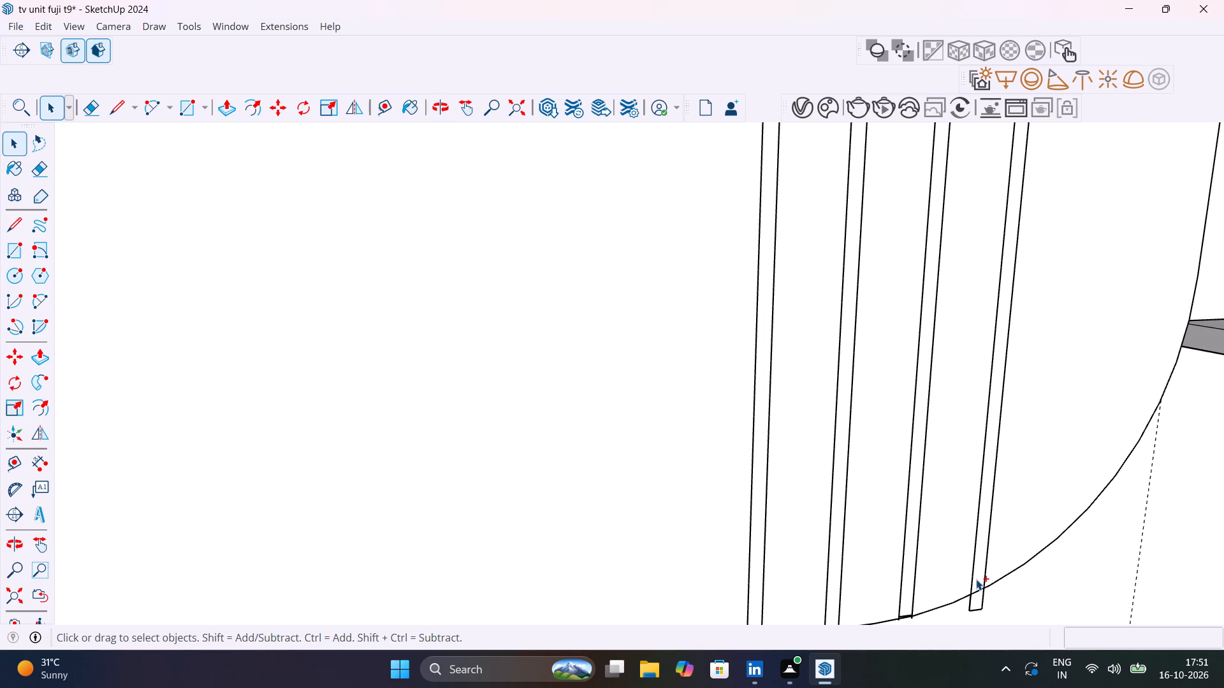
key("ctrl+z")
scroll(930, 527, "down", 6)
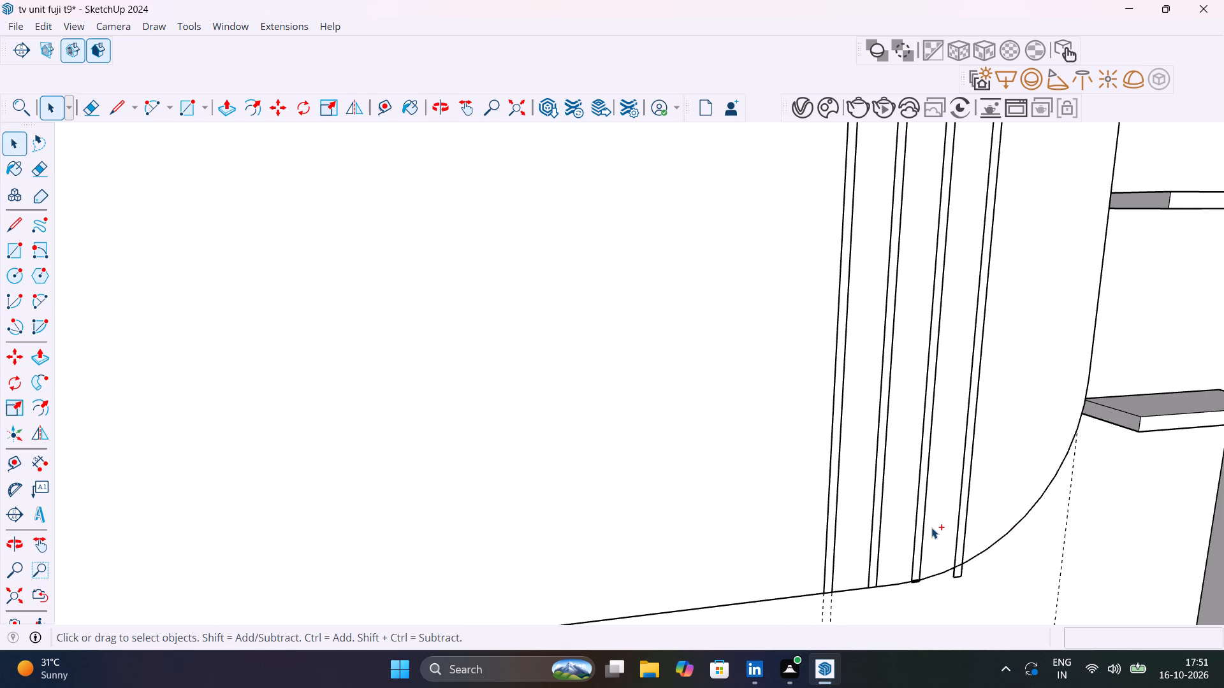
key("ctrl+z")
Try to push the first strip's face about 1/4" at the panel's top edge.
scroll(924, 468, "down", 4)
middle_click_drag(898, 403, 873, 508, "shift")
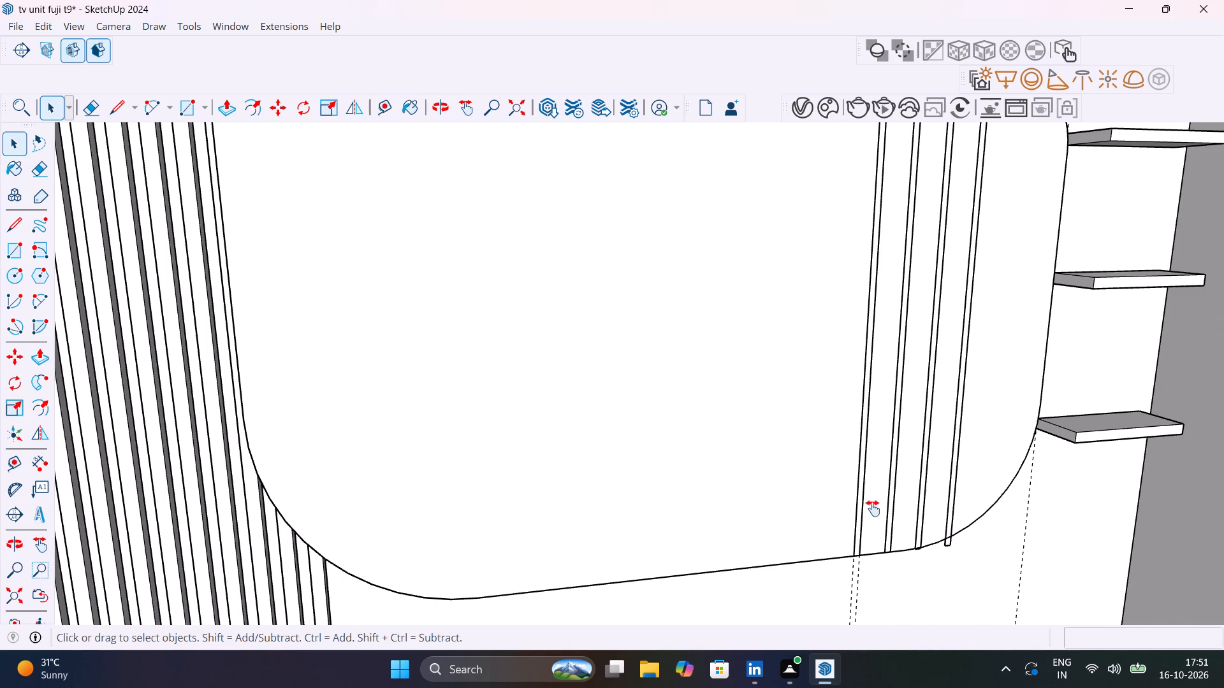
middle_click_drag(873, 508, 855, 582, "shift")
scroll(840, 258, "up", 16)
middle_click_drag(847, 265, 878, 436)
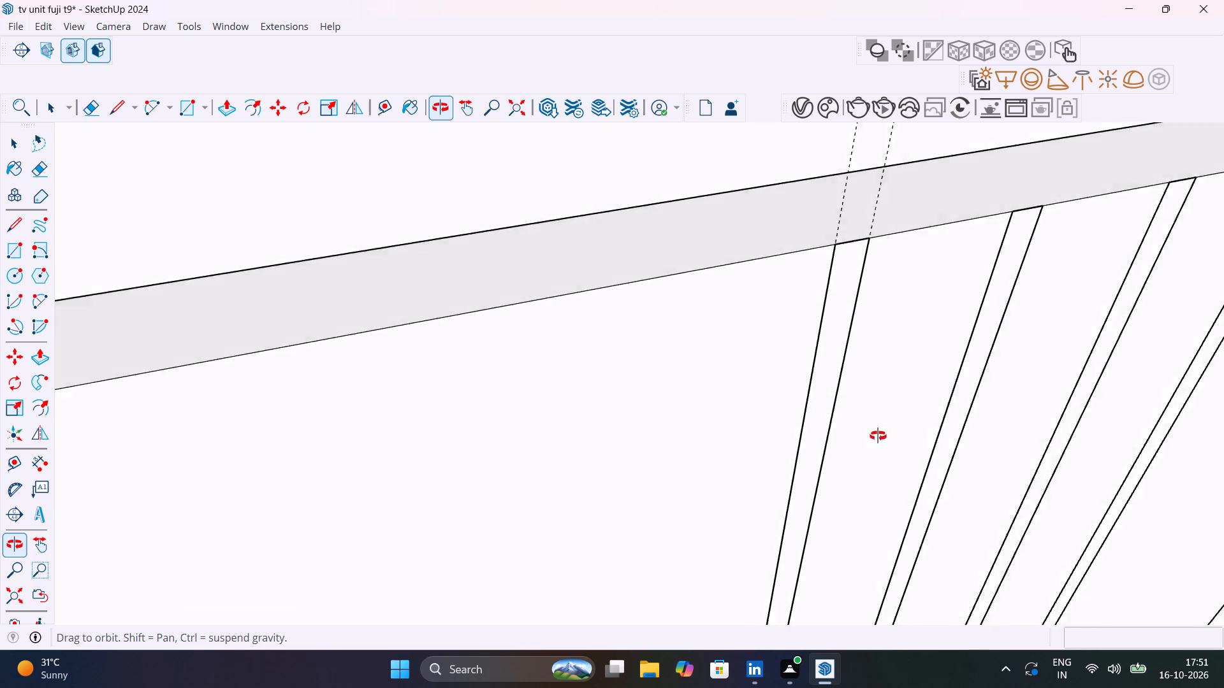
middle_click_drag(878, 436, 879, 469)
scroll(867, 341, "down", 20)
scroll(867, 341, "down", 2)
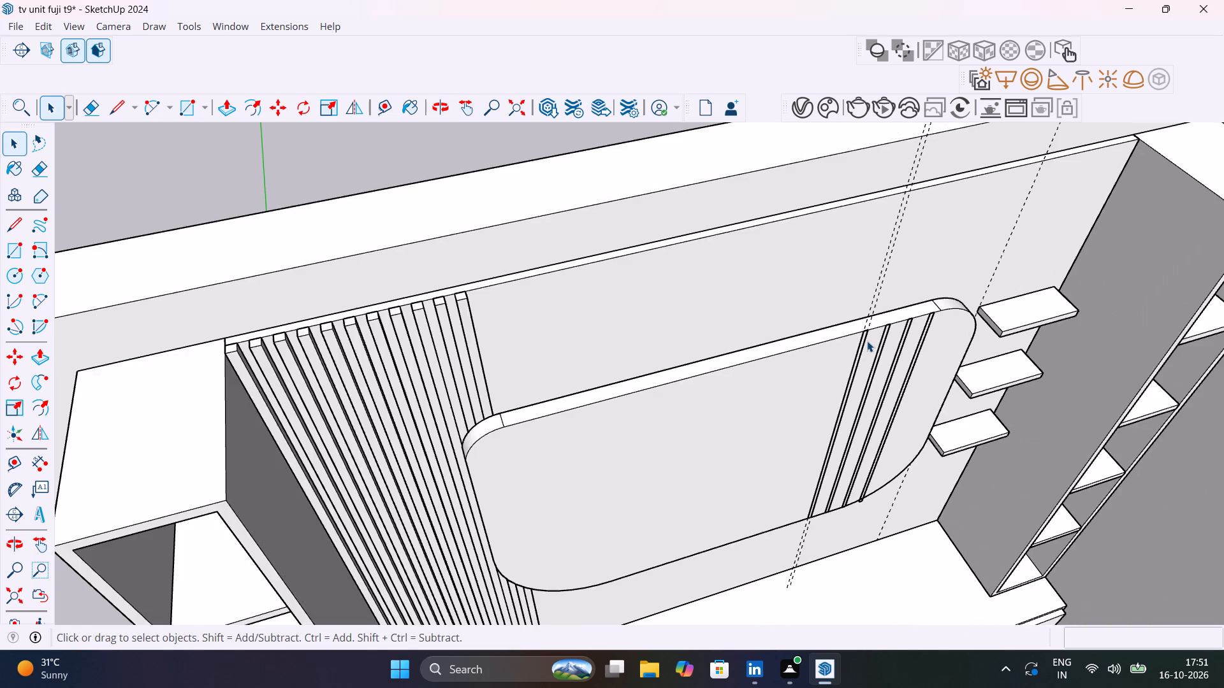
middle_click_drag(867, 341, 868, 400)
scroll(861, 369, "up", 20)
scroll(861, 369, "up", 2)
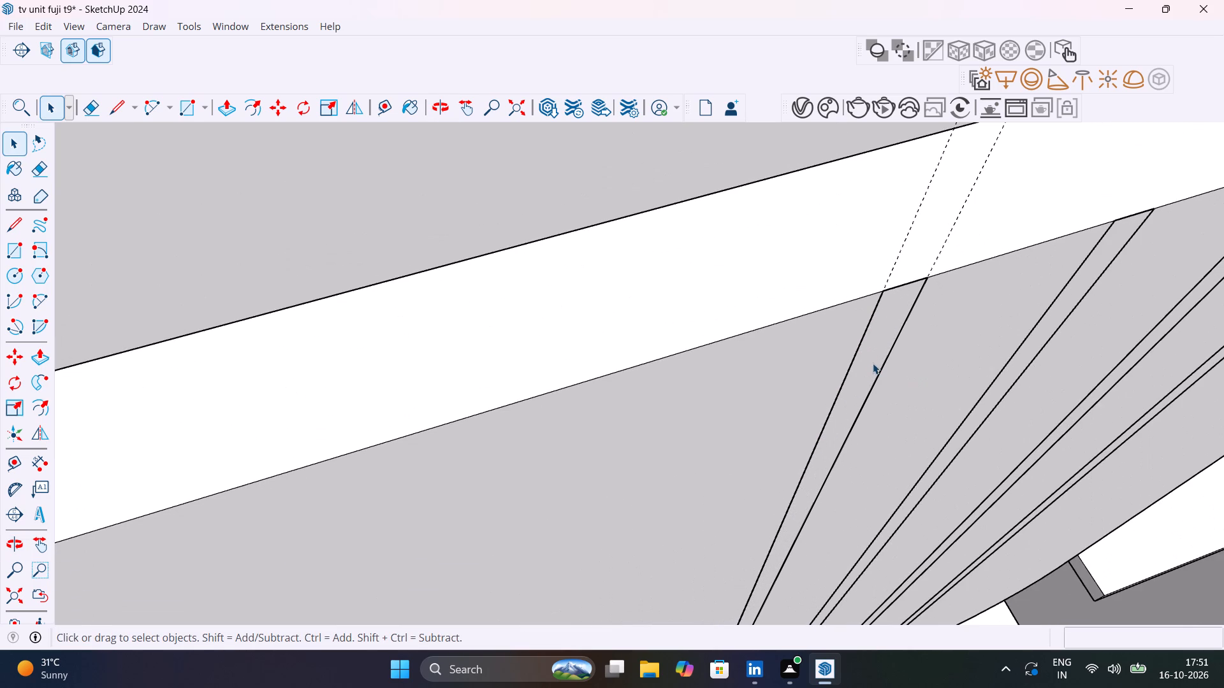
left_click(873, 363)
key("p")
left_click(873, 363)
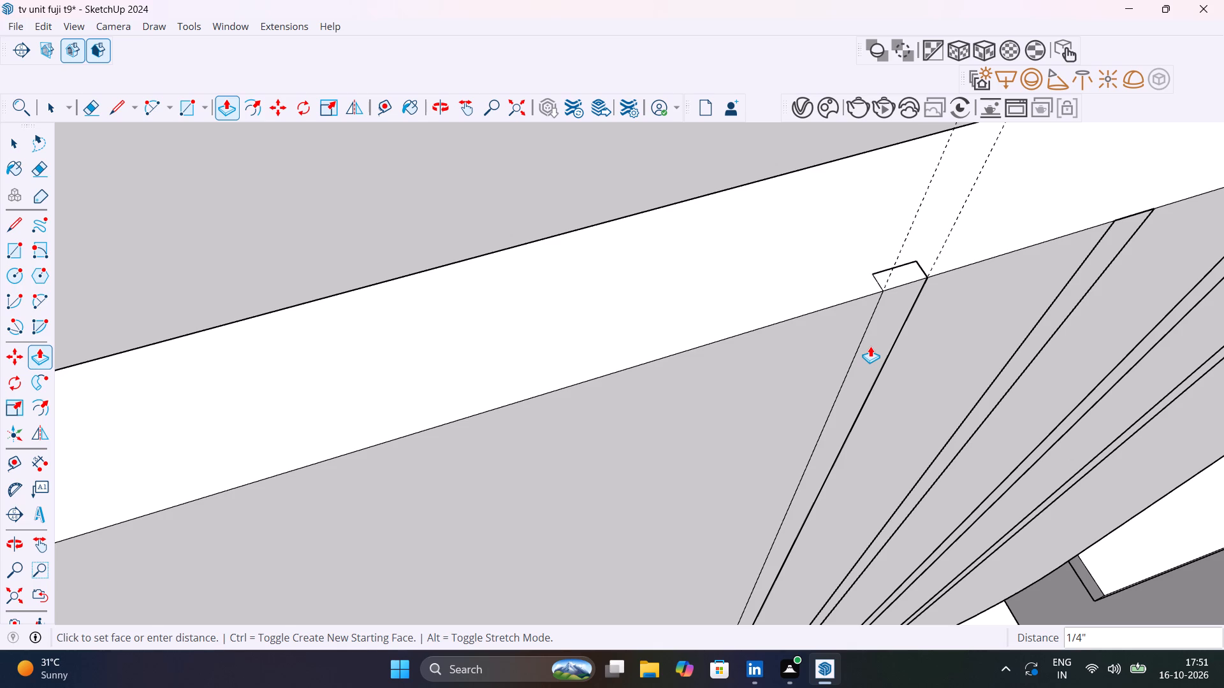
Undo the strip push, the spaced strip copies and the original strip rectangle on the rounded panel.
key("ctrl+z")
key("ctrl+z")
key("ctrl+z")
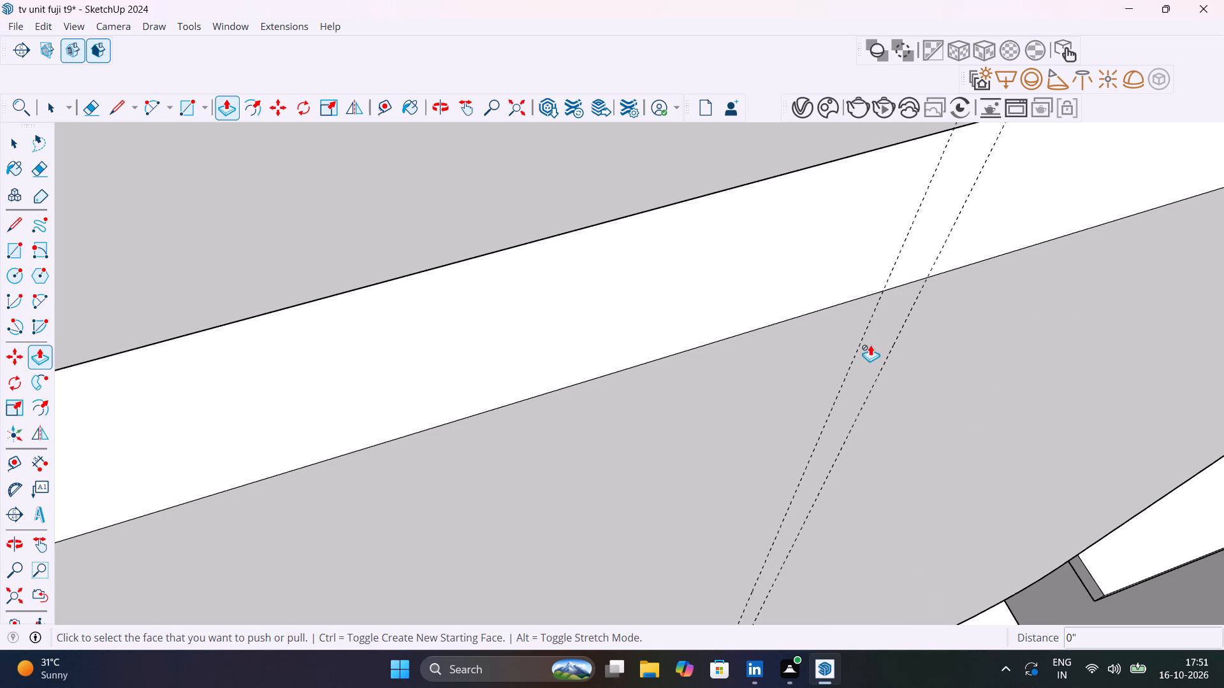
scroll(870, 345, "down", 14)
scroll(870, 345, "down", 7)
key("space")
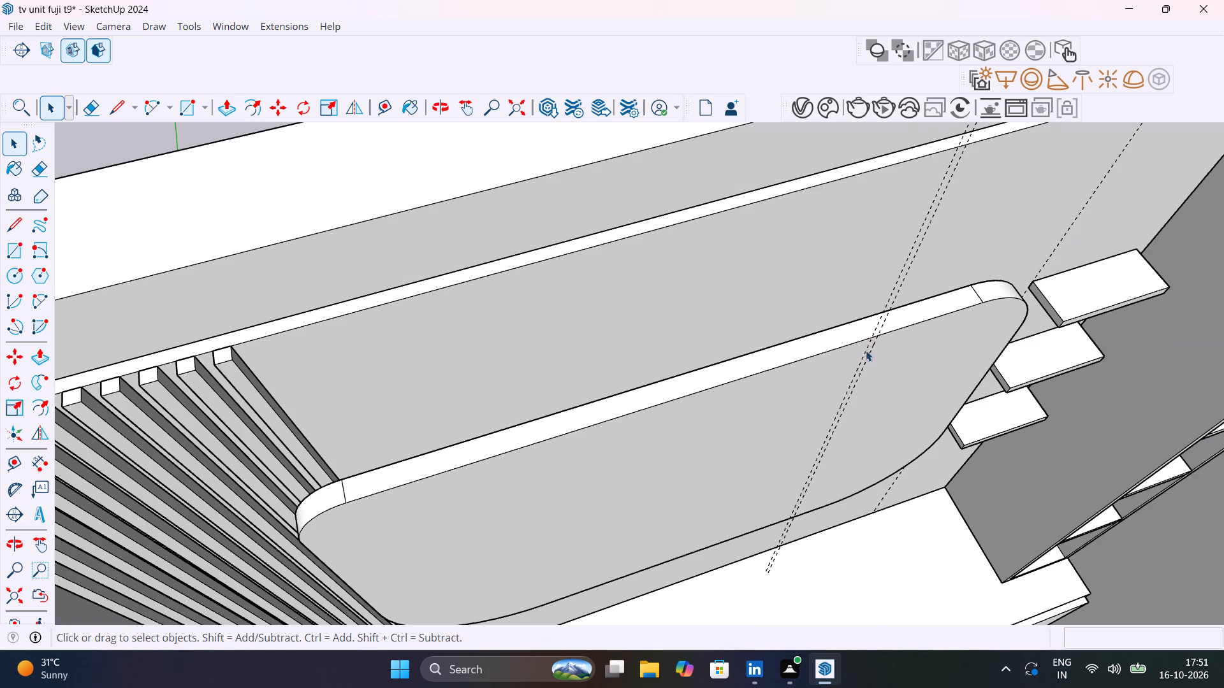
Open the rounded panel for editing and draw a 9/16" by 3' 6 9/16" rectangle between its two guides, from top edge to bottom edge.
double_click(851, 363)
scroll(851, 363, "up", 5)
middle_click_drag(879, 370, 789, 192)
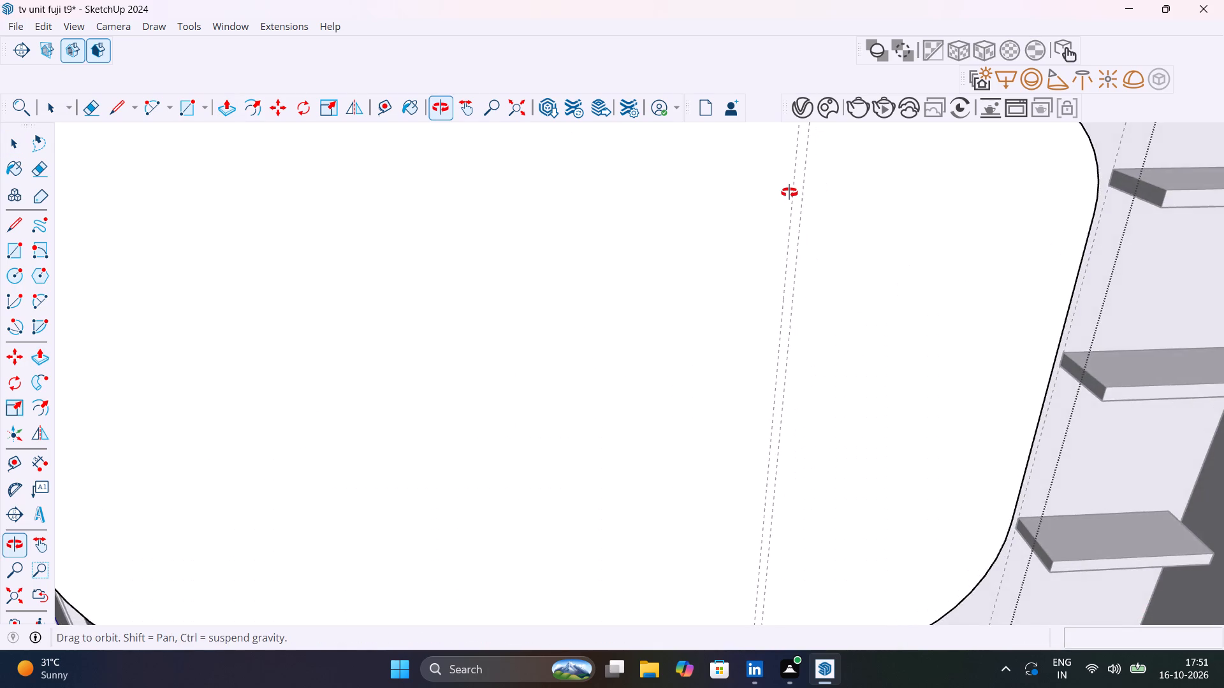
middle_click_drag(789, 192, 830, 331)
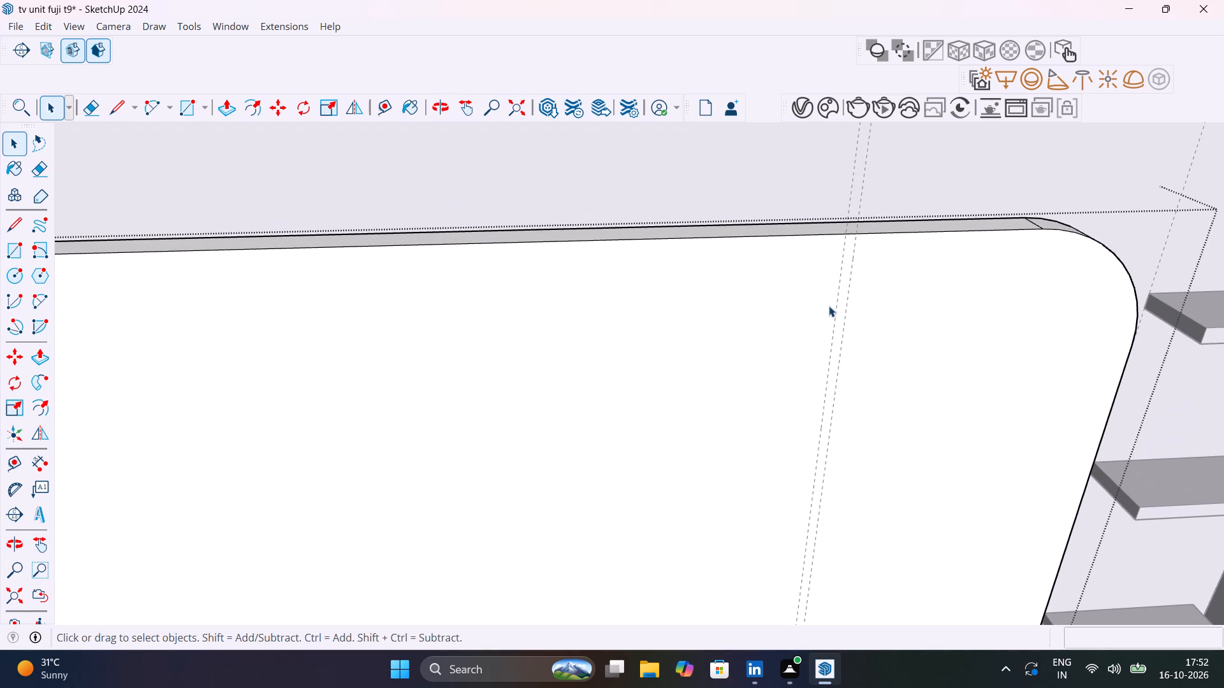
key("r")
left_click(845, 230)
scroll(852, 333, "down", 19)
scroll(843, 424, "up", 14)
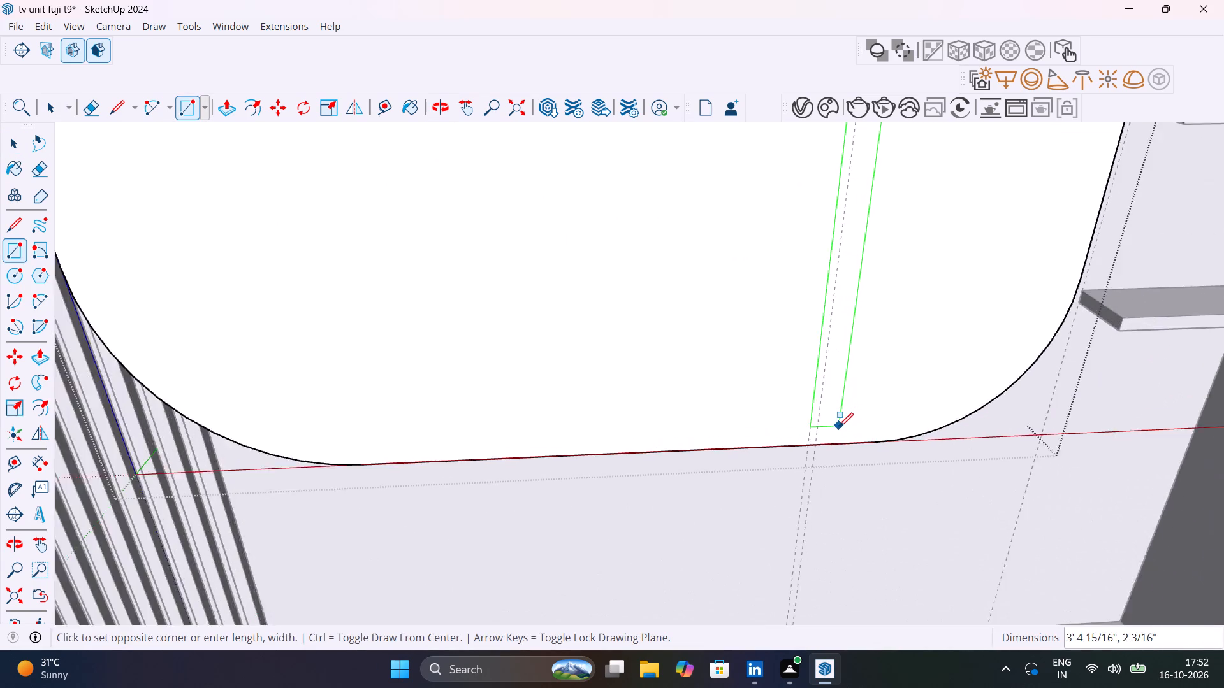
scroll(839, 427, "up", 7)
left_click(803, 455)
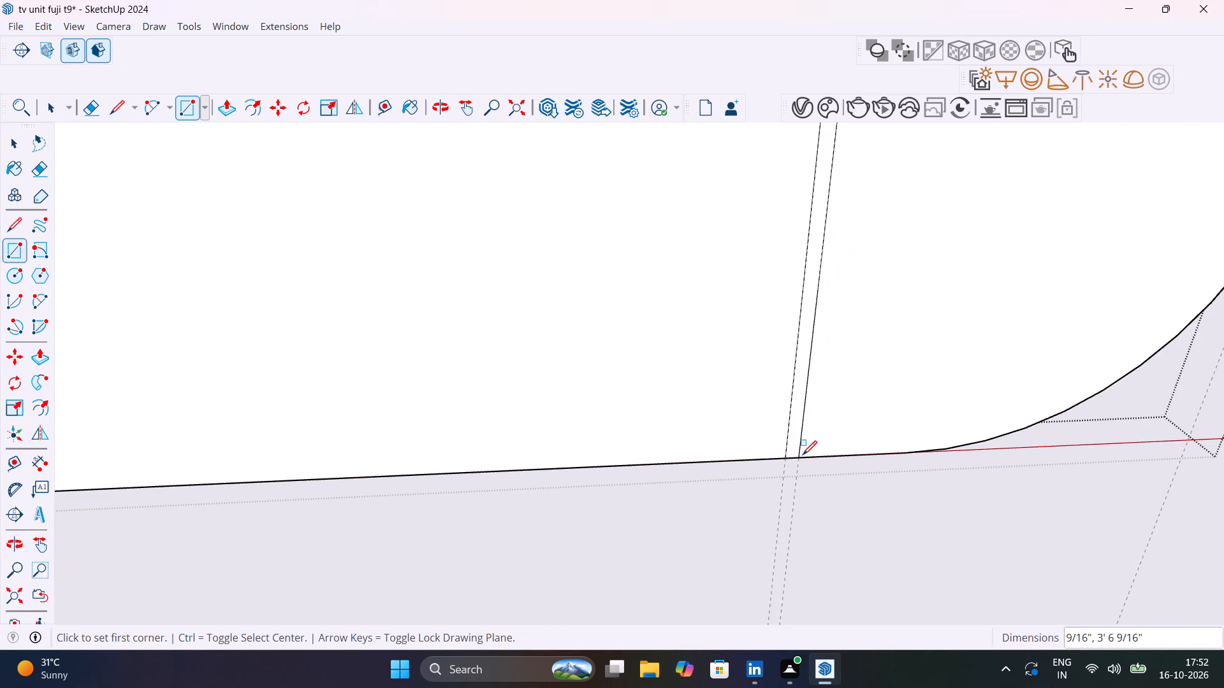
key("space")
Copy the narrow strip about 7 7/16" along the panel's top edge toward the floating shelves, dividing the distance into 4 equally spaced copies.
scroll(803, 455, "down", 13)
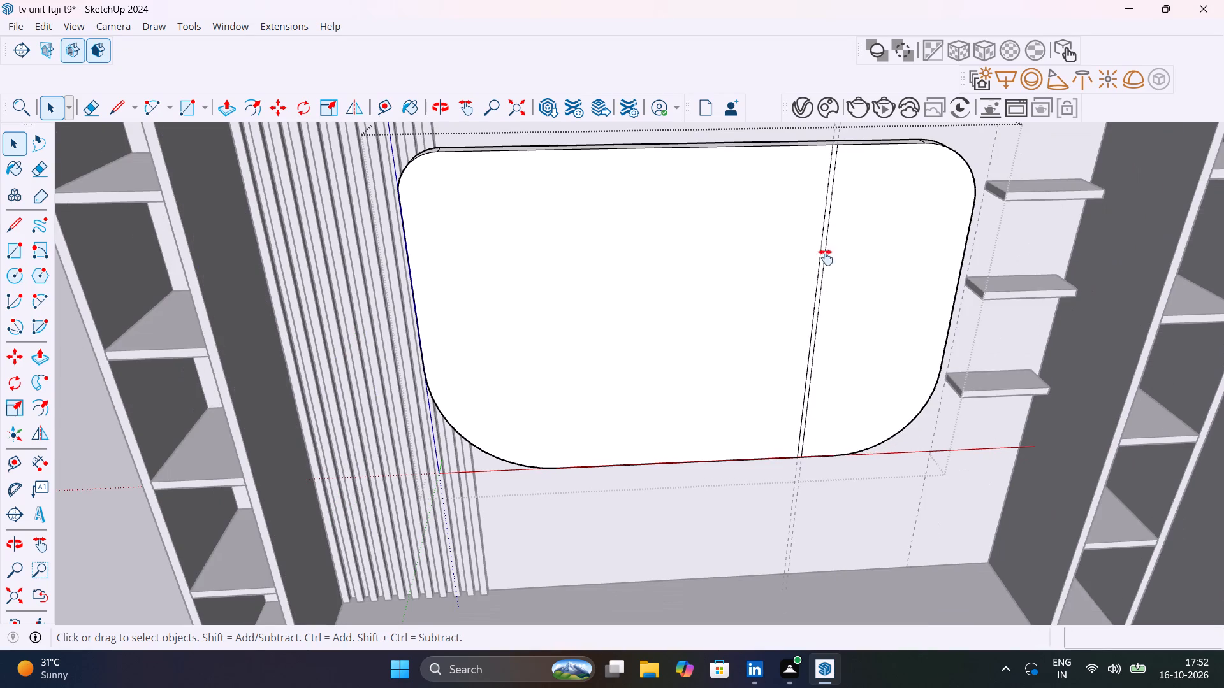
middle_click_drag(824, 255, 827, 420, "shift")
scroll(834, 338, "up", 9)
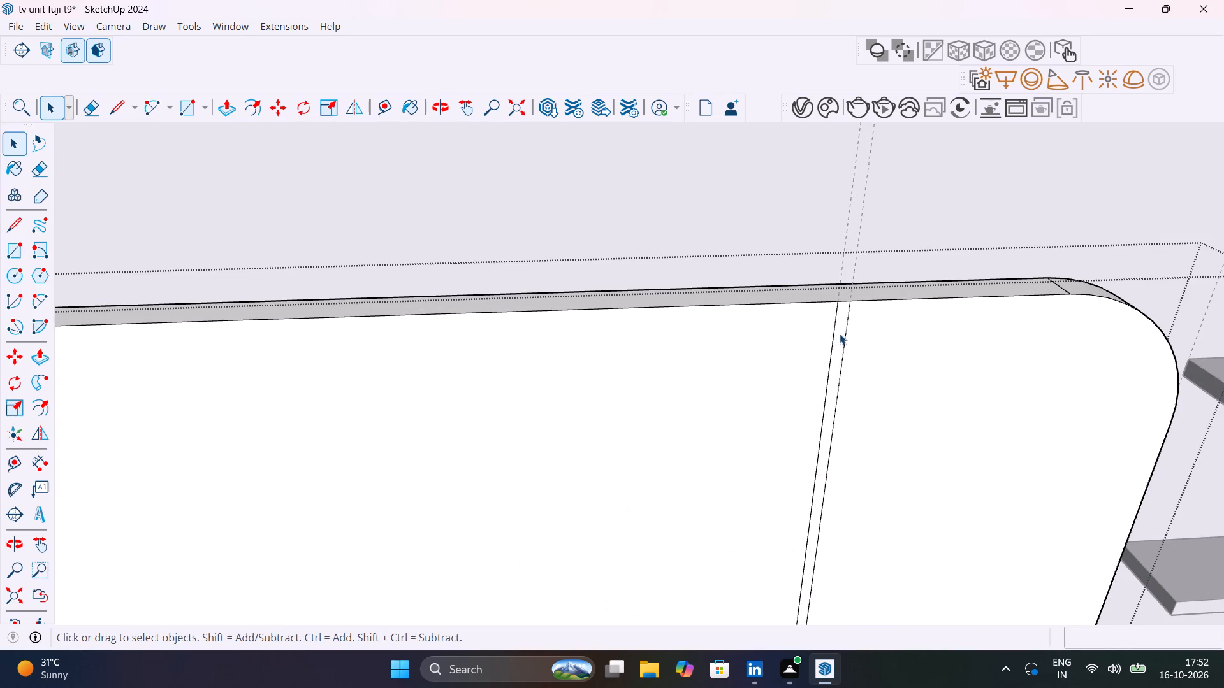
double_click(840, 334)
key("m")
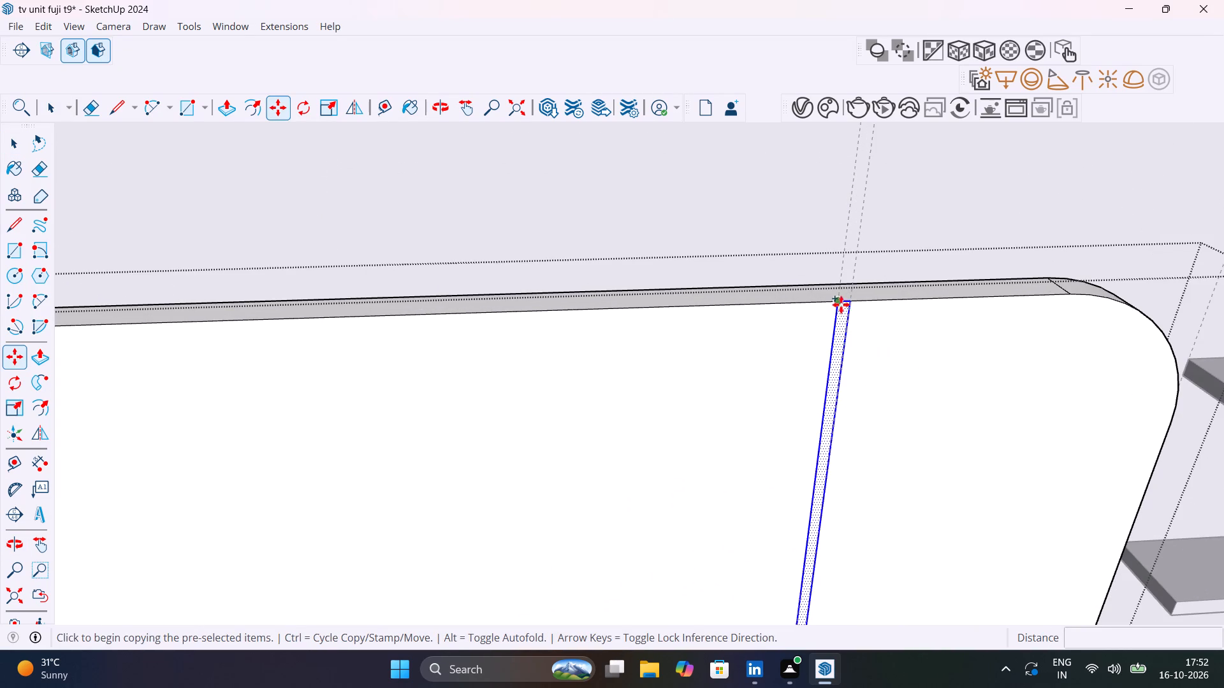
left_click(841, 301)
scroll(1000, 294, "down", 7)
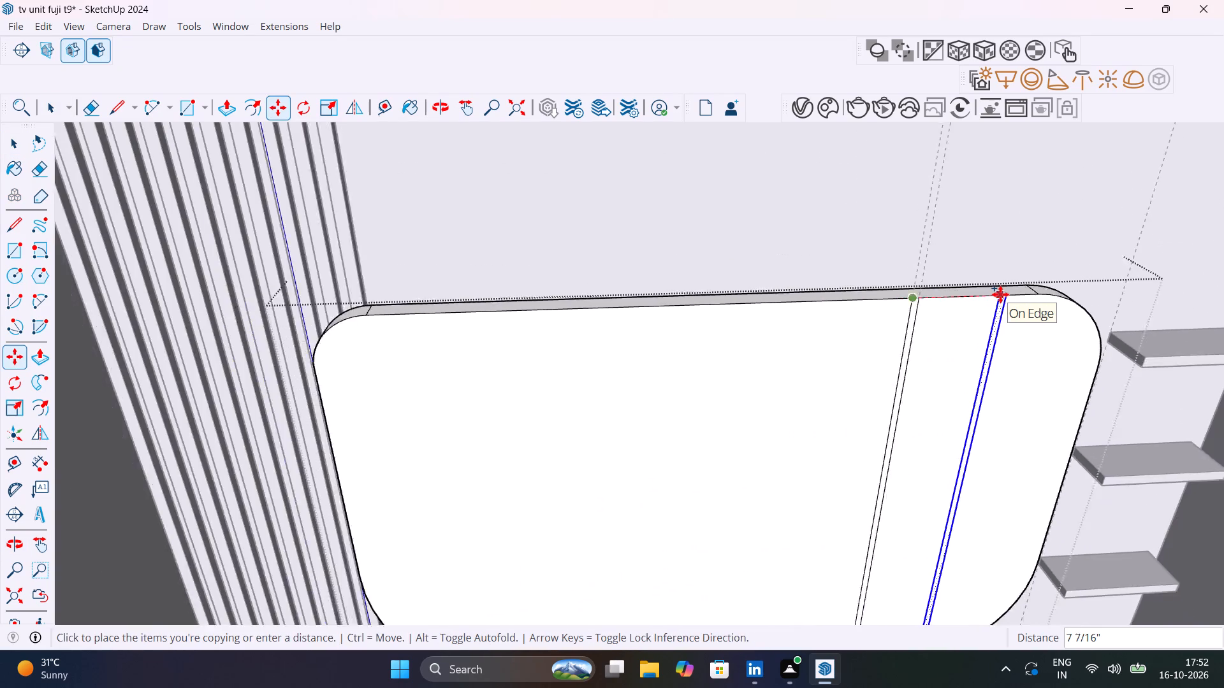
scroll(1000, 294, "down", 6)
left_click(1000, 294)
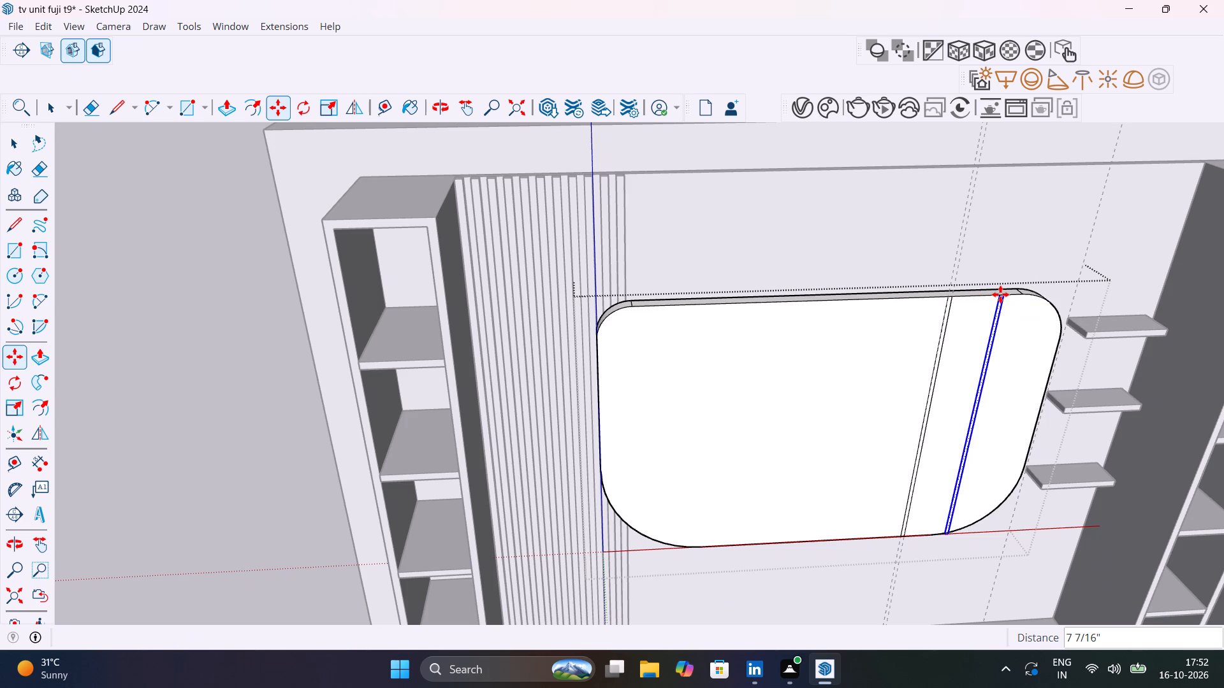
type("4/")
key("Return")
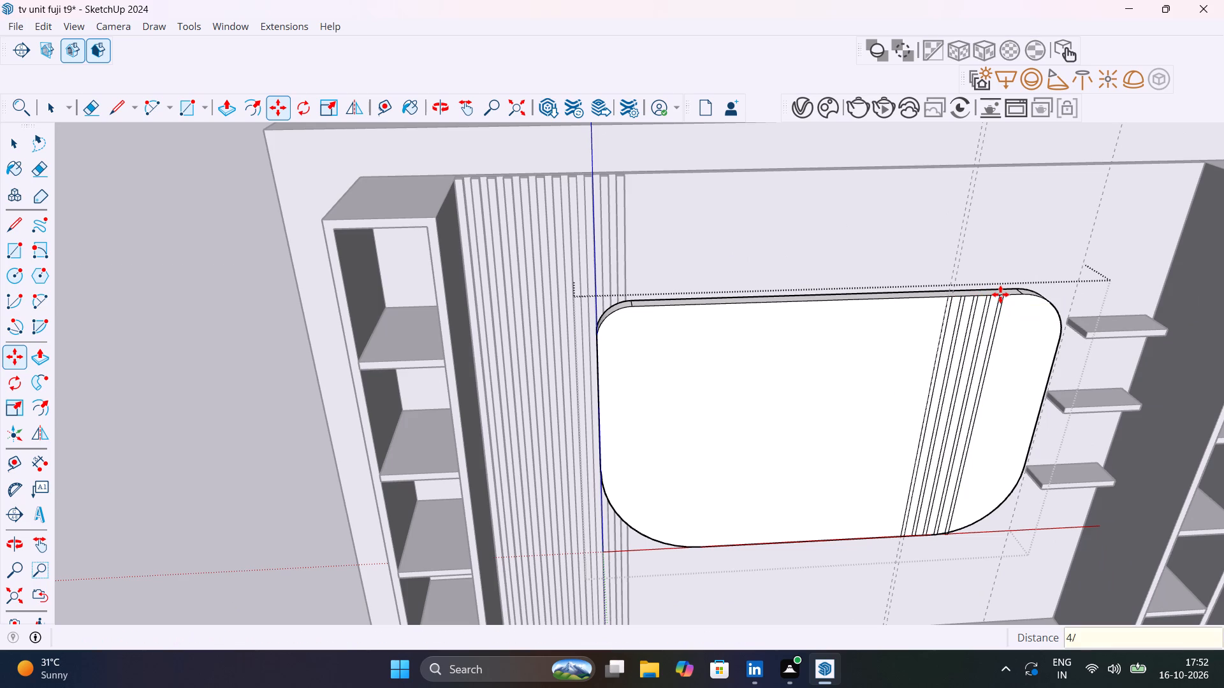
key("space")
Push the first narrow strip on the rounded panel 1/2" inward to cut a groove.
scroll(984, 294, "up", 13)
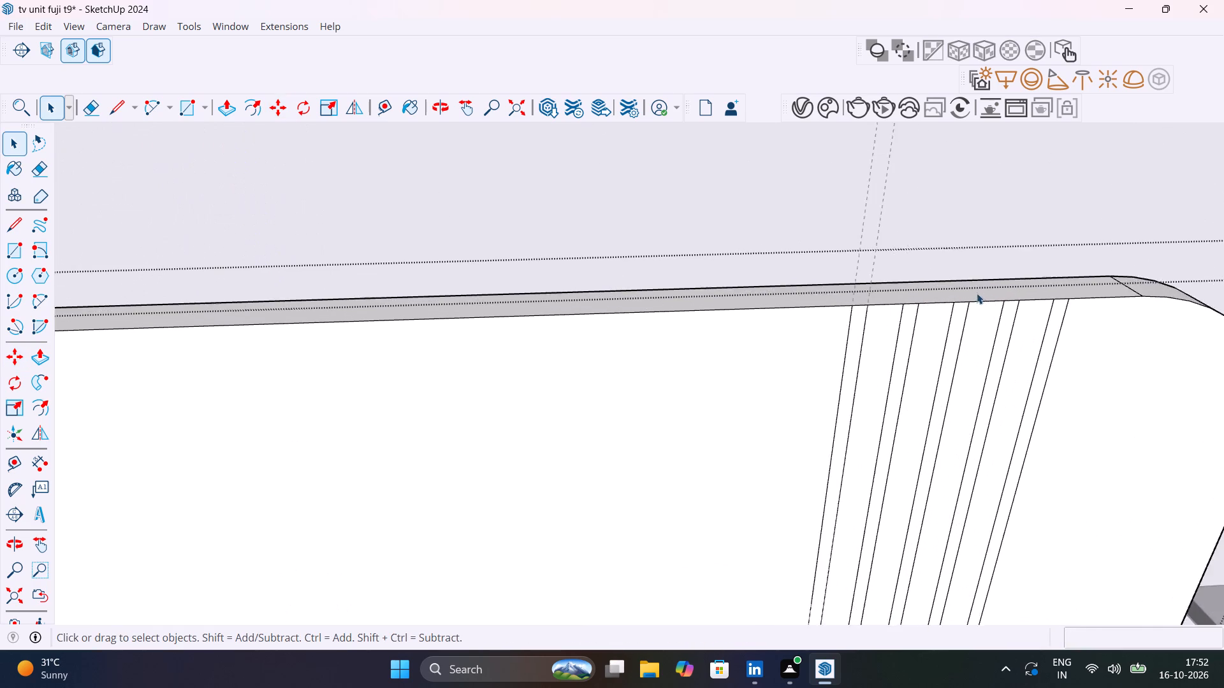
scroll(977, 293, "up", 5)
left_click(796, 360)
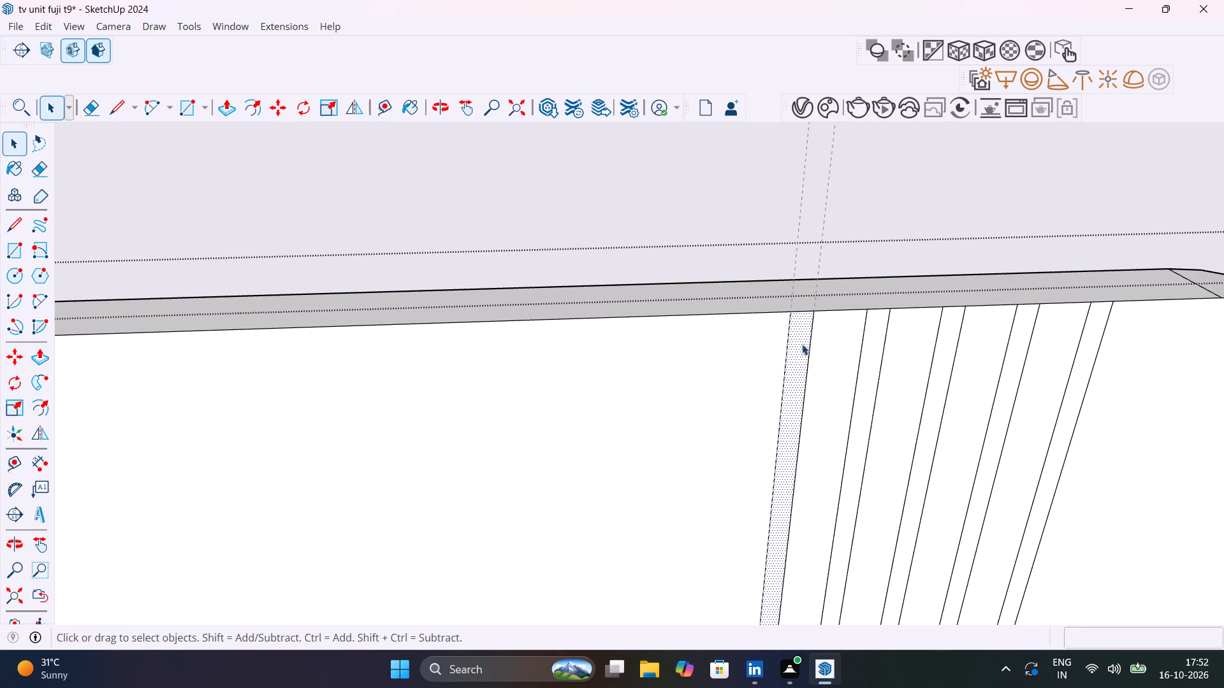
middle_click_drag(812, 345, 1042, 434)
scroll(796, 262, "up", 4)
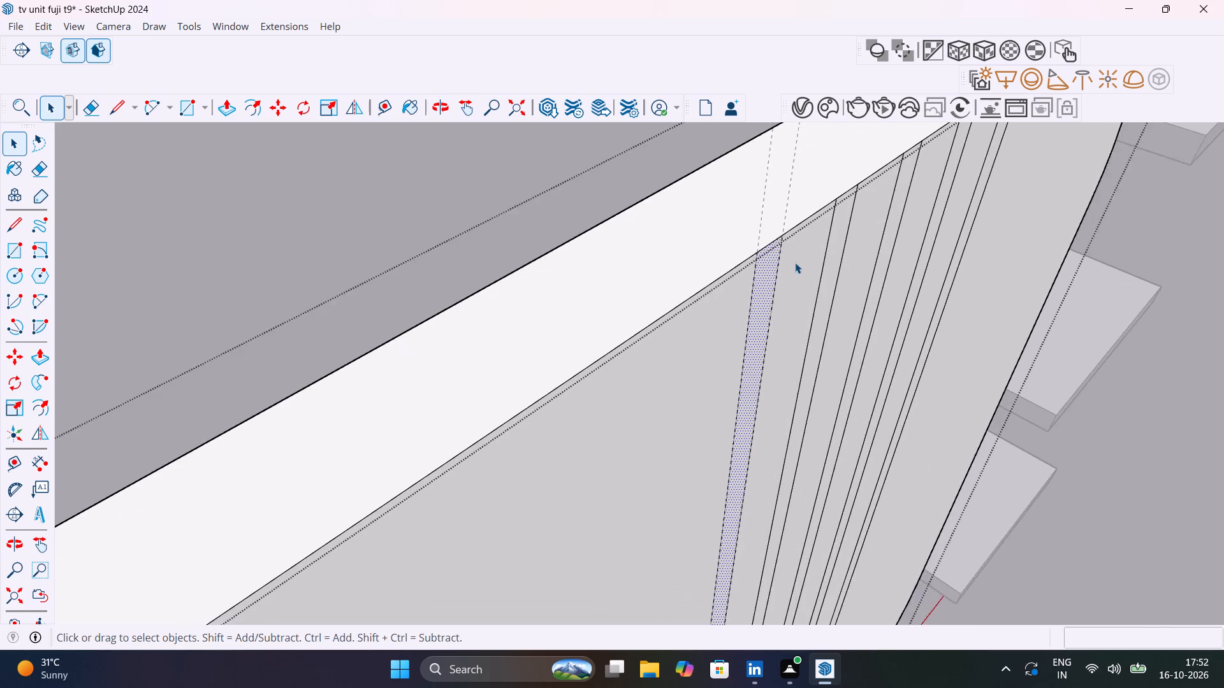
scroll(795, 262, "up", 5)
key("p")
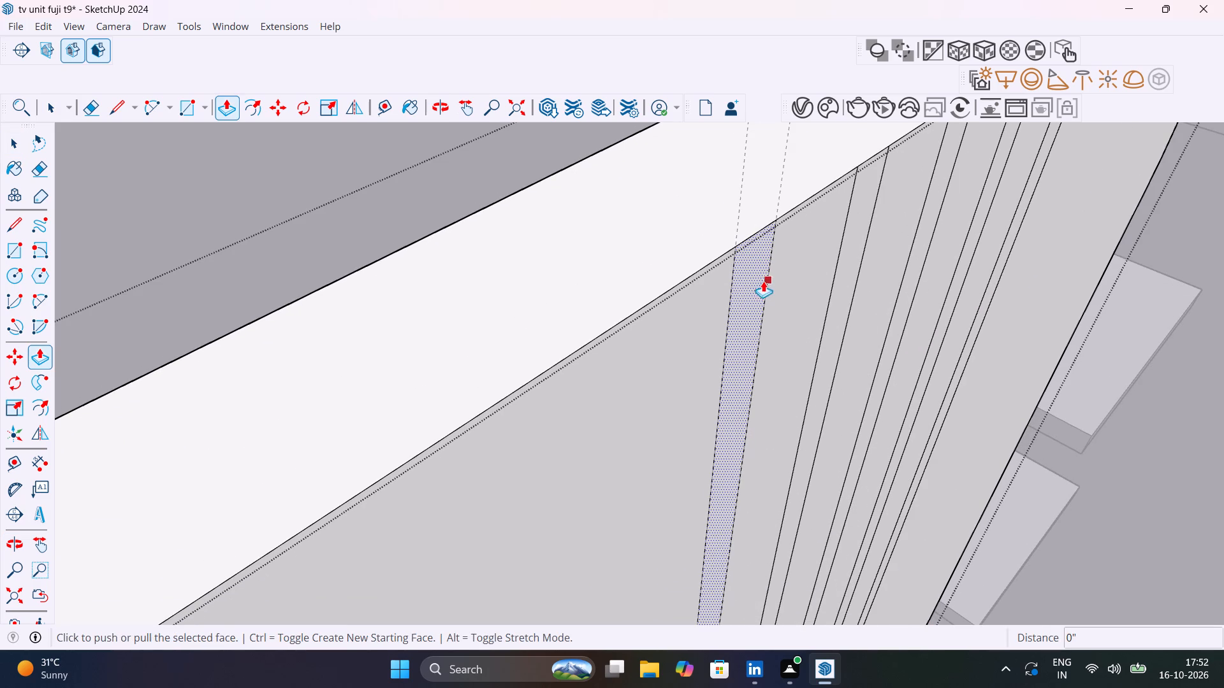
left_click(762, 284)
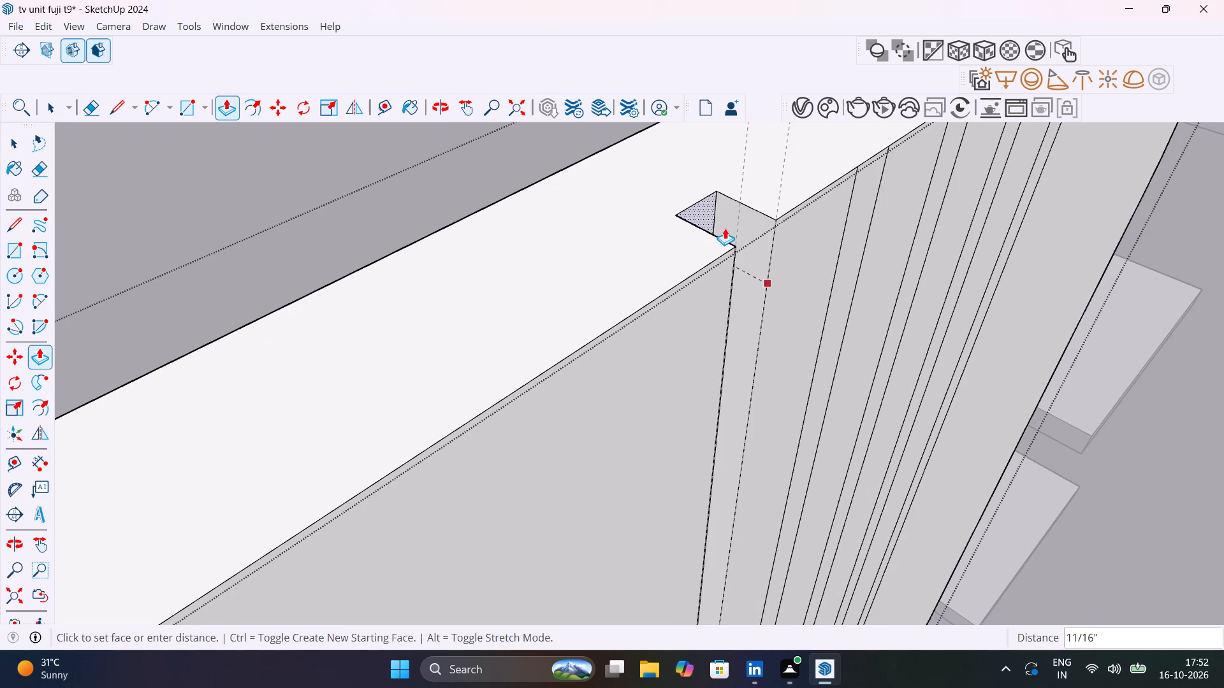
type("0.5")
key("shift+quotedbl")
key("Return")
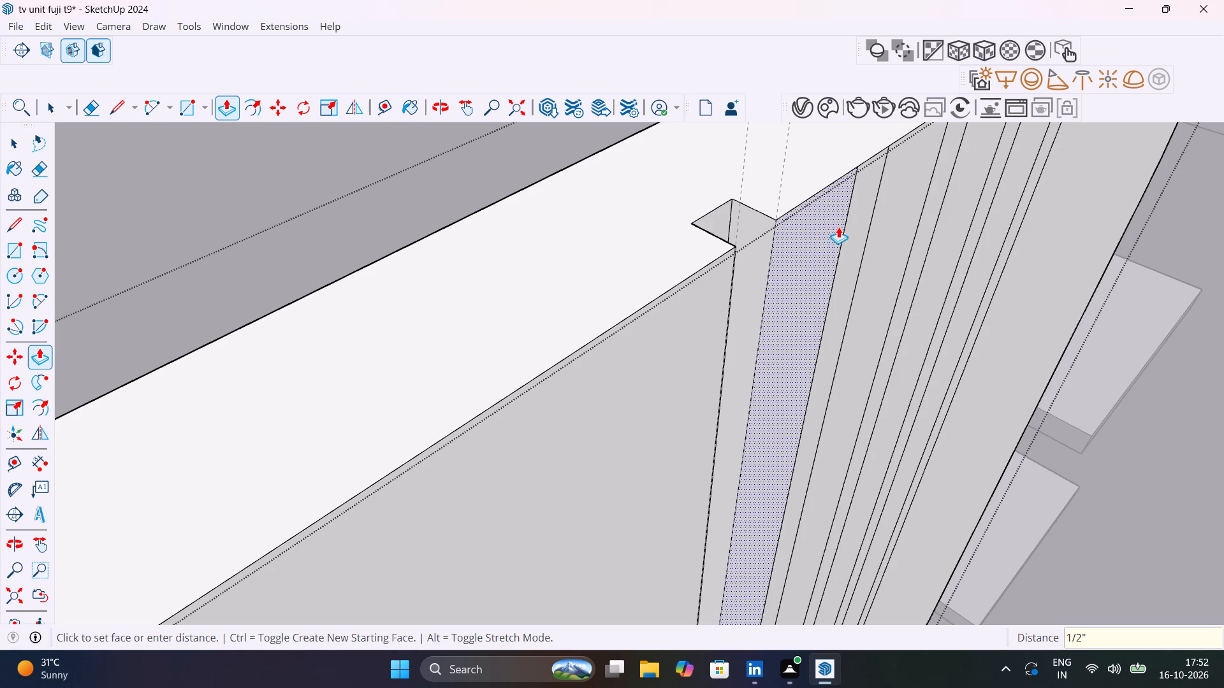
Repeat the 1/2" inward push on the second narrow strip toward the floating shelves.
middle_click_drag(831, 239, 625, 389, "shift")
scroll(625, 389, "up", 1)
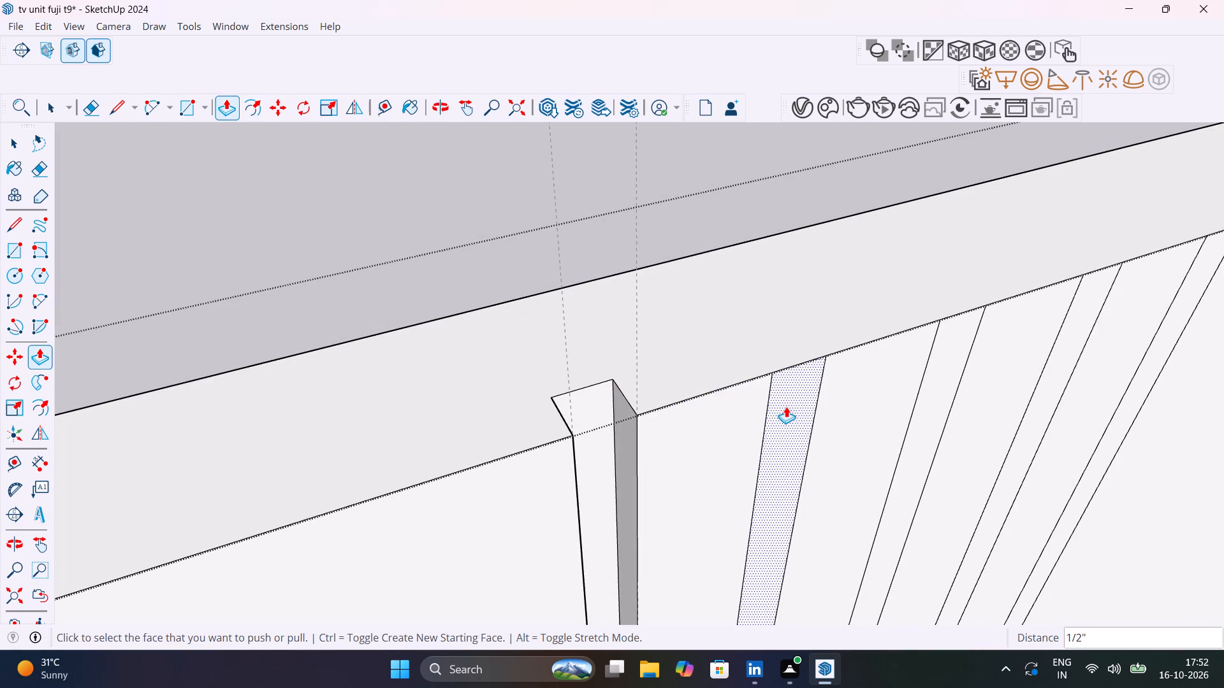
double_click(786, 406)
double_click(790, 406)
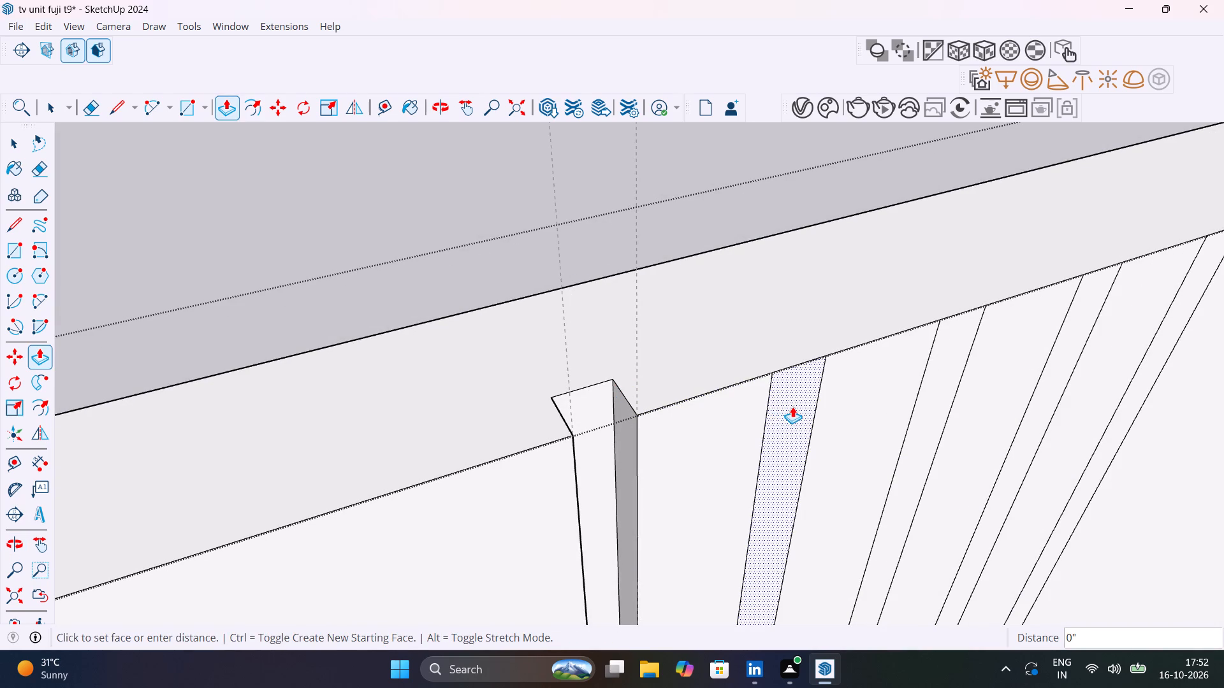
key("ctrl+z")
double_click(792, 406)
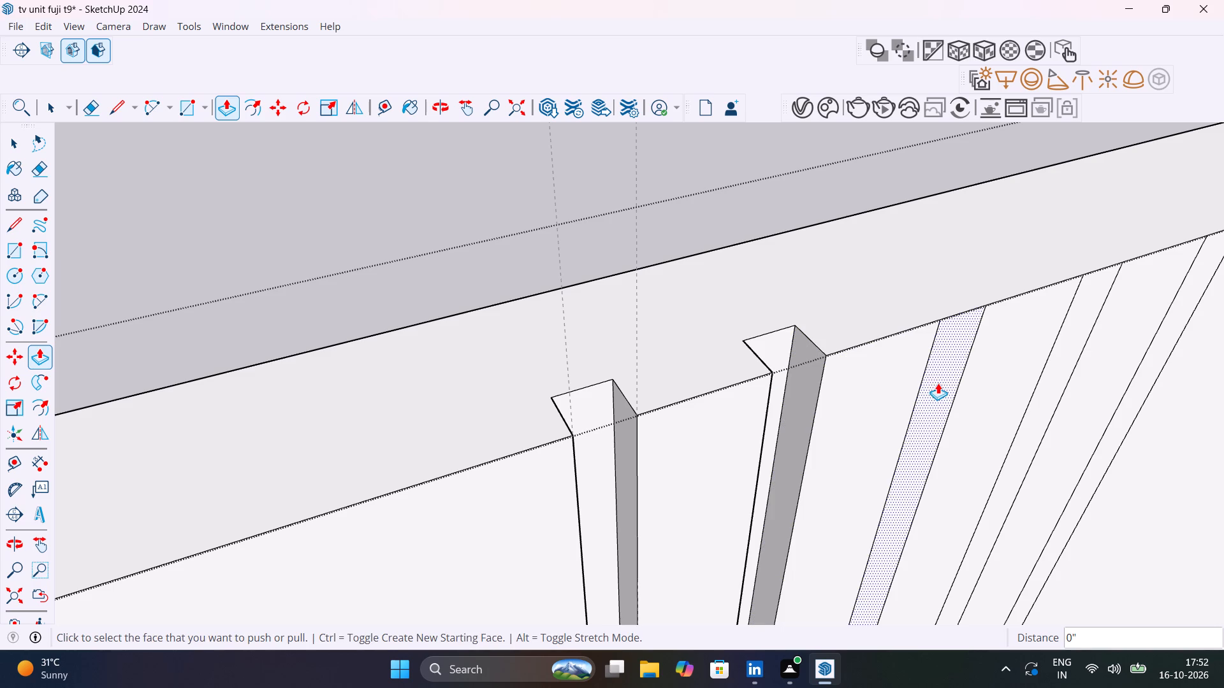
Repeat the 1/2" inward push on the remaining three strips and close the panel's editing.
double_click(938, 383)
double_click(944, 375)
double_click(949, 367)
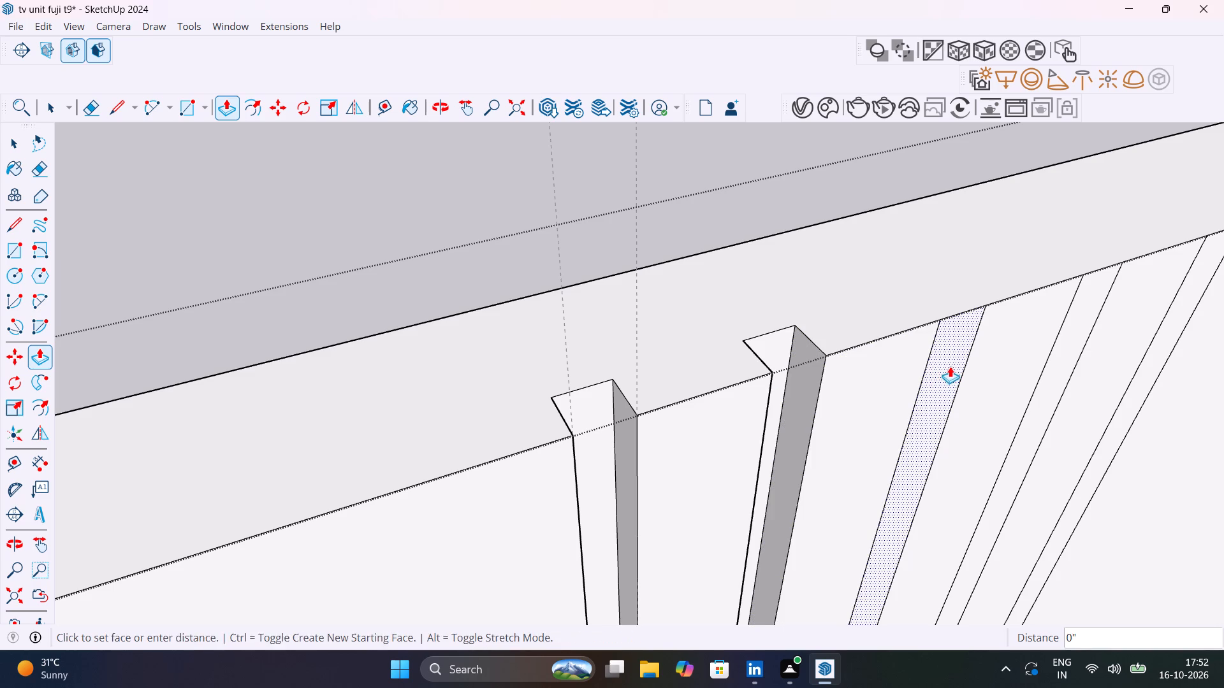
scroll(952, 362, "down", 14)
middle_click_drag(944, 352, 744, 24, "shift")
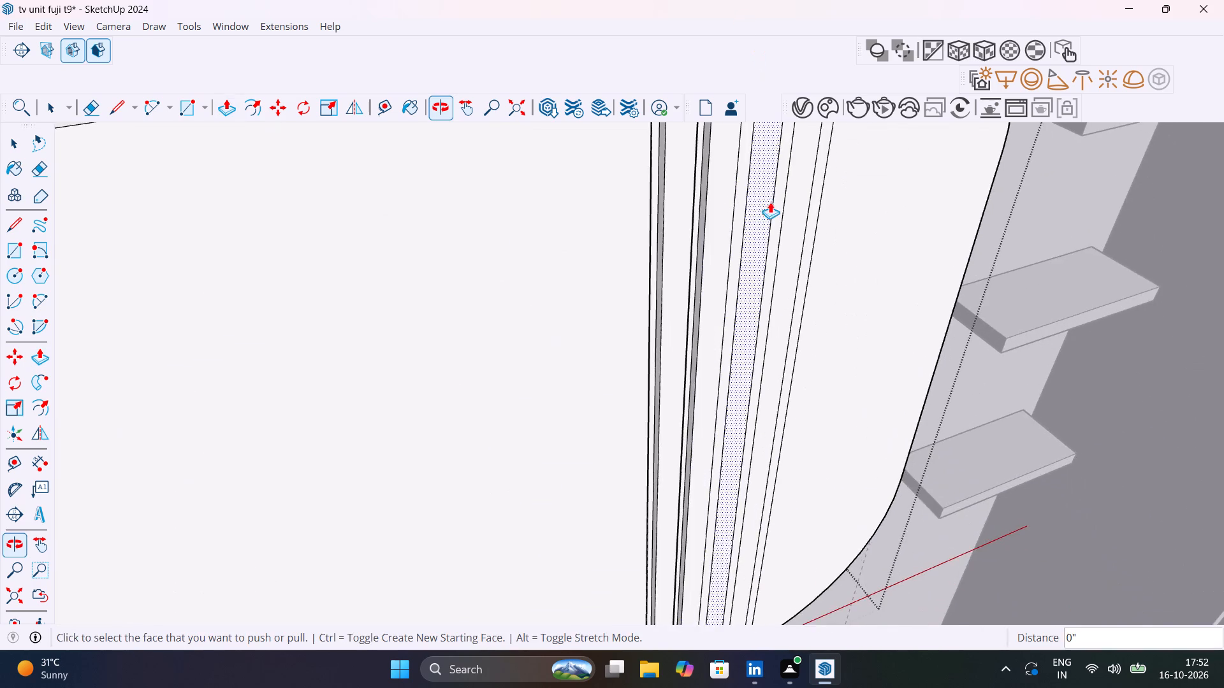
scroll(770, 202, "down", 7)
scroll(738, 498, "up", 12)
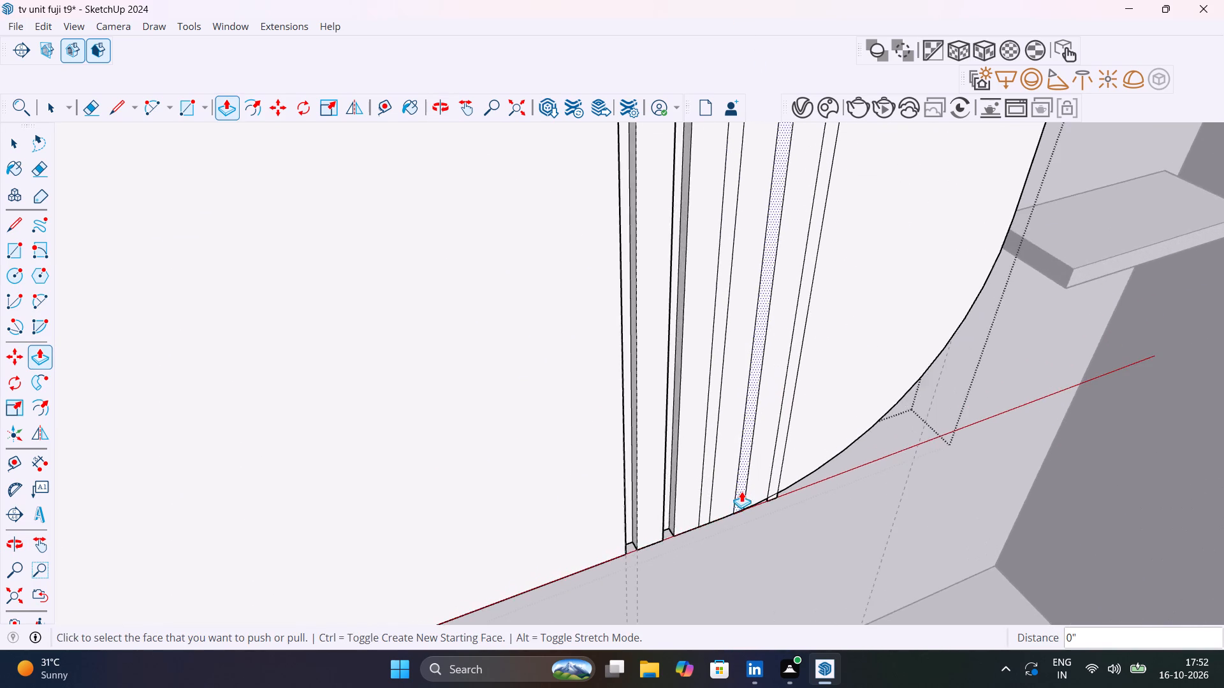
middle_click_drag(741, 491, 720, 354)
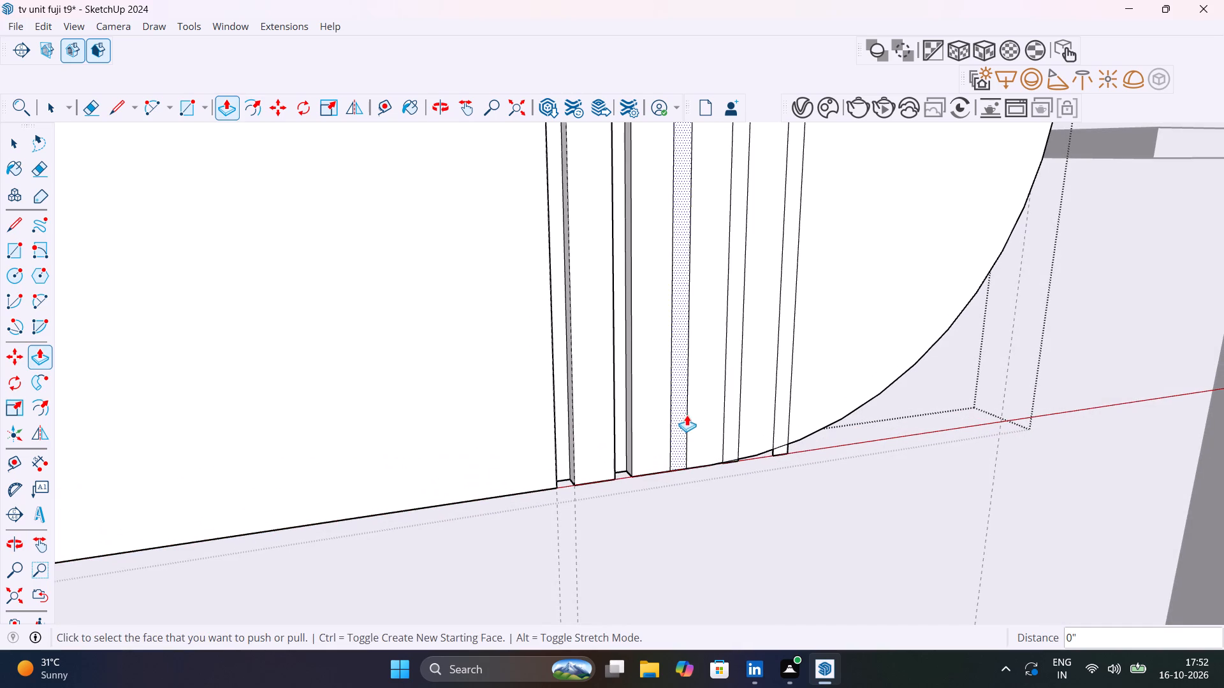
double_click(685, 421)
double_click(736, 420)
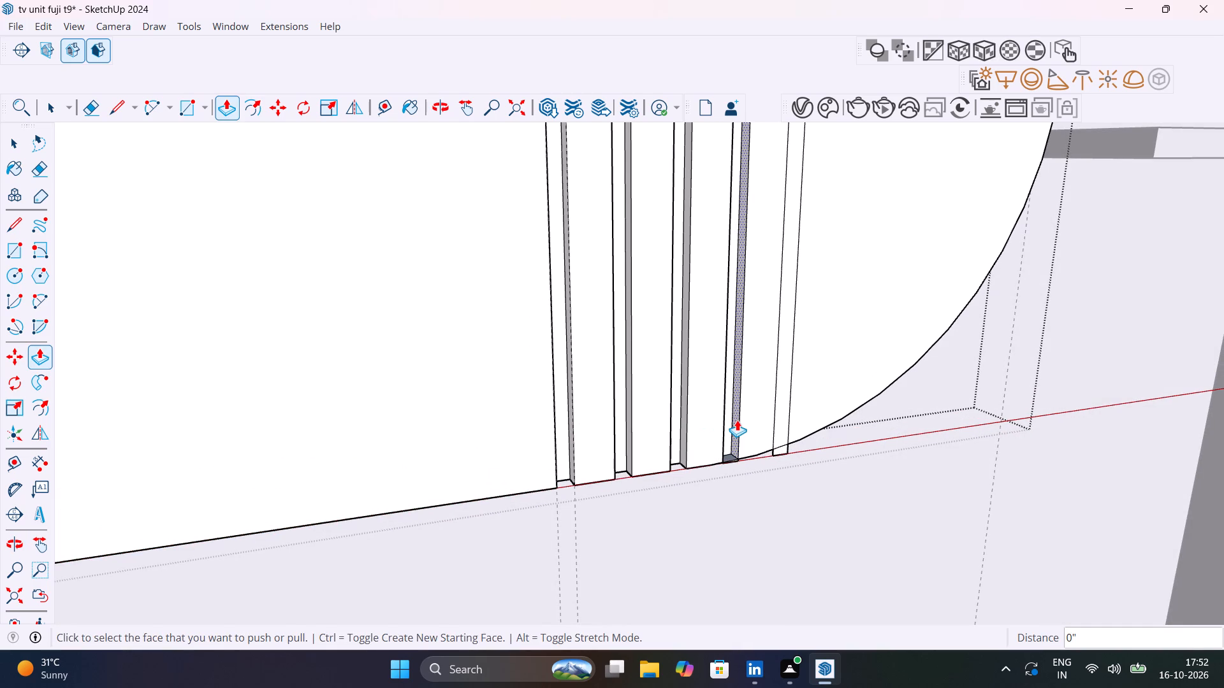
double_click(783, 405)
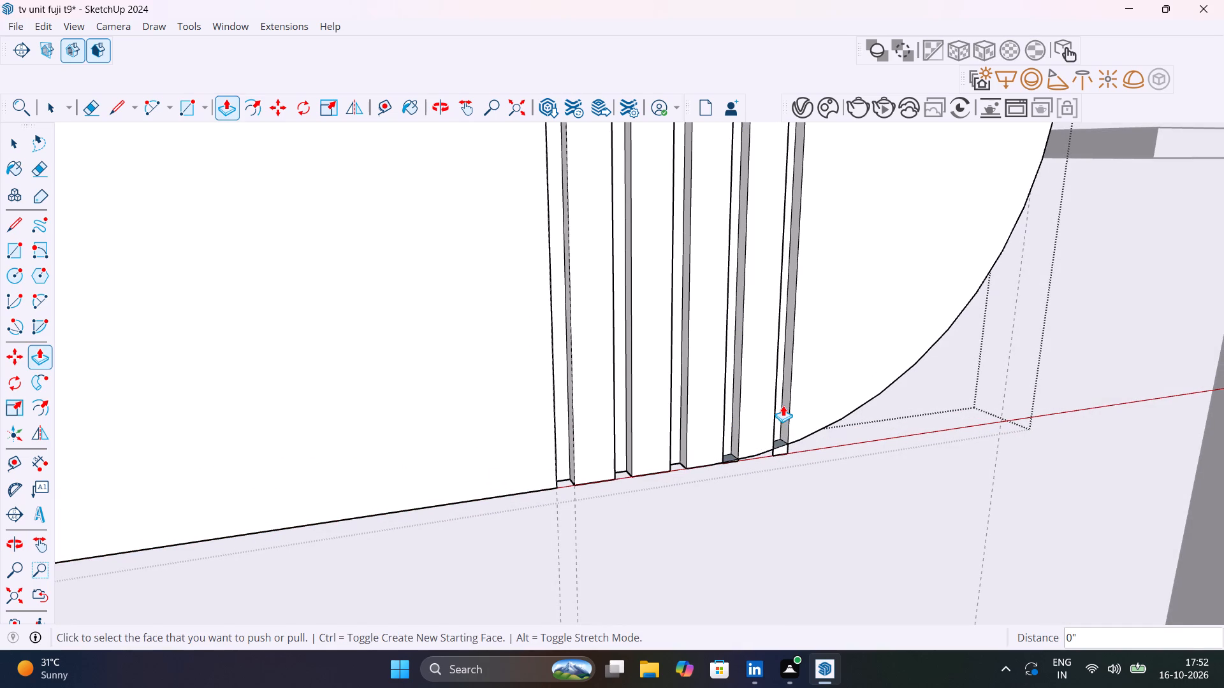
key("space")
scroll(783, 405, "down", 19)
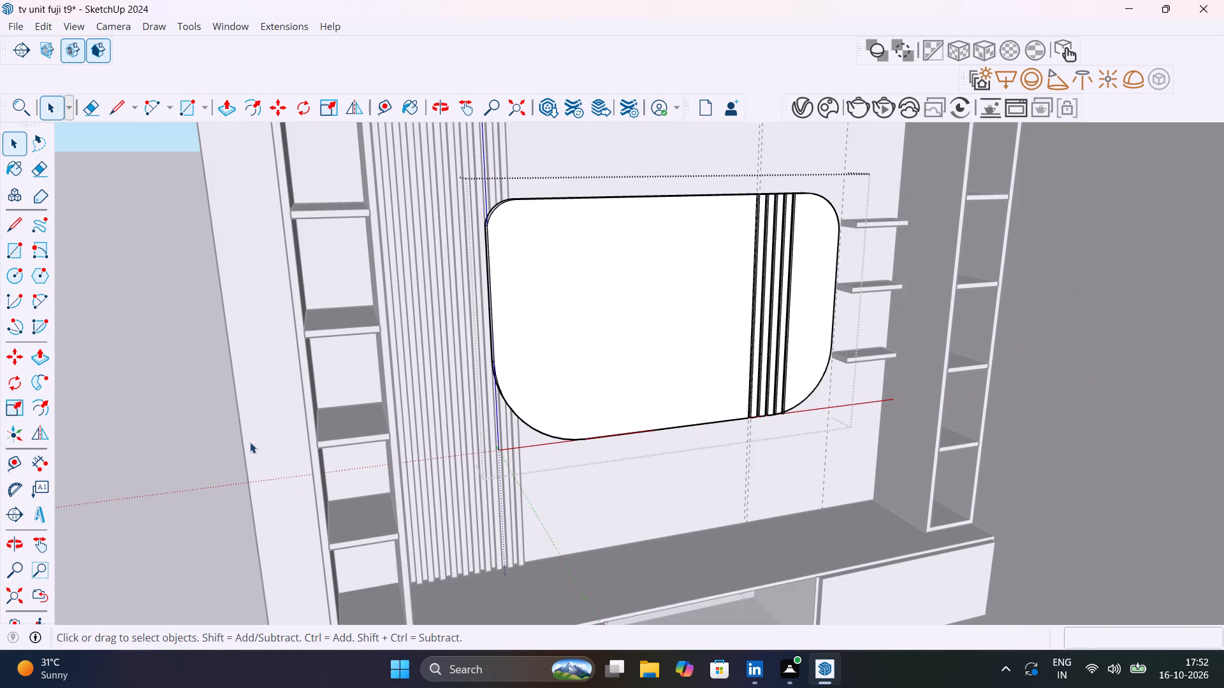
left_click(196, 445)
Reopen the rounded panel for editing at the lower end of the groove nearest the floating shelves.
scroll(791, 412, "up", 16)
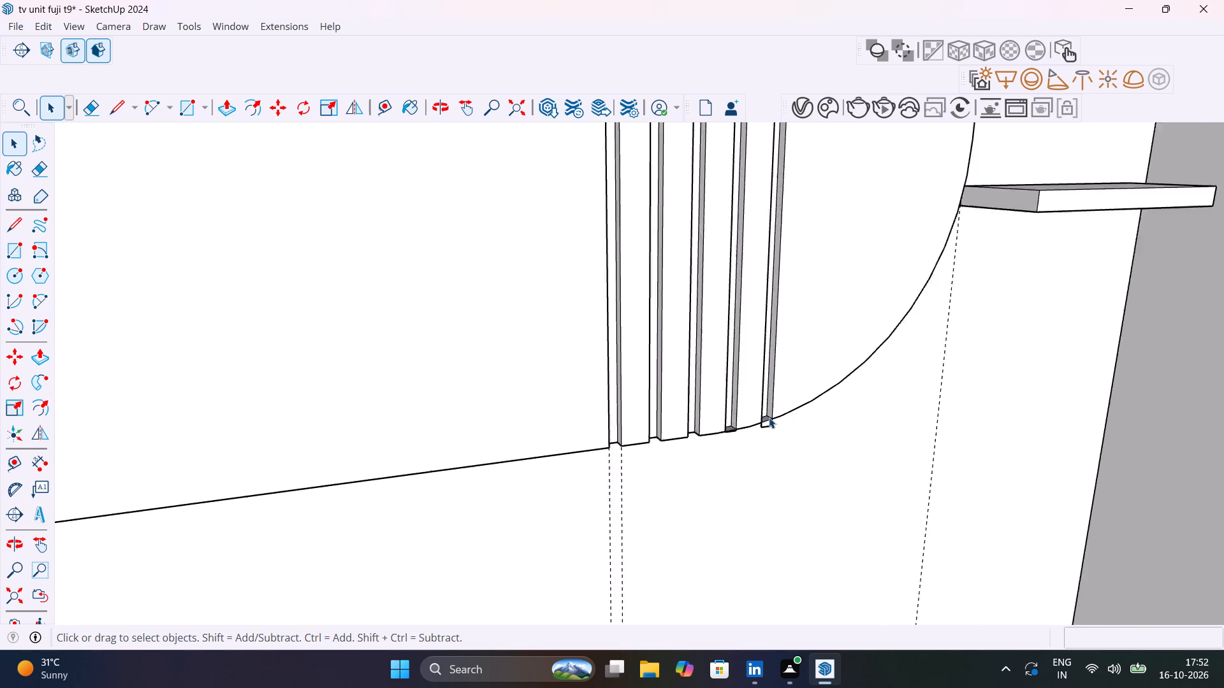
scroll(769, 417, "up", 14)
middle_click_drag(771, 451, 716, 535)
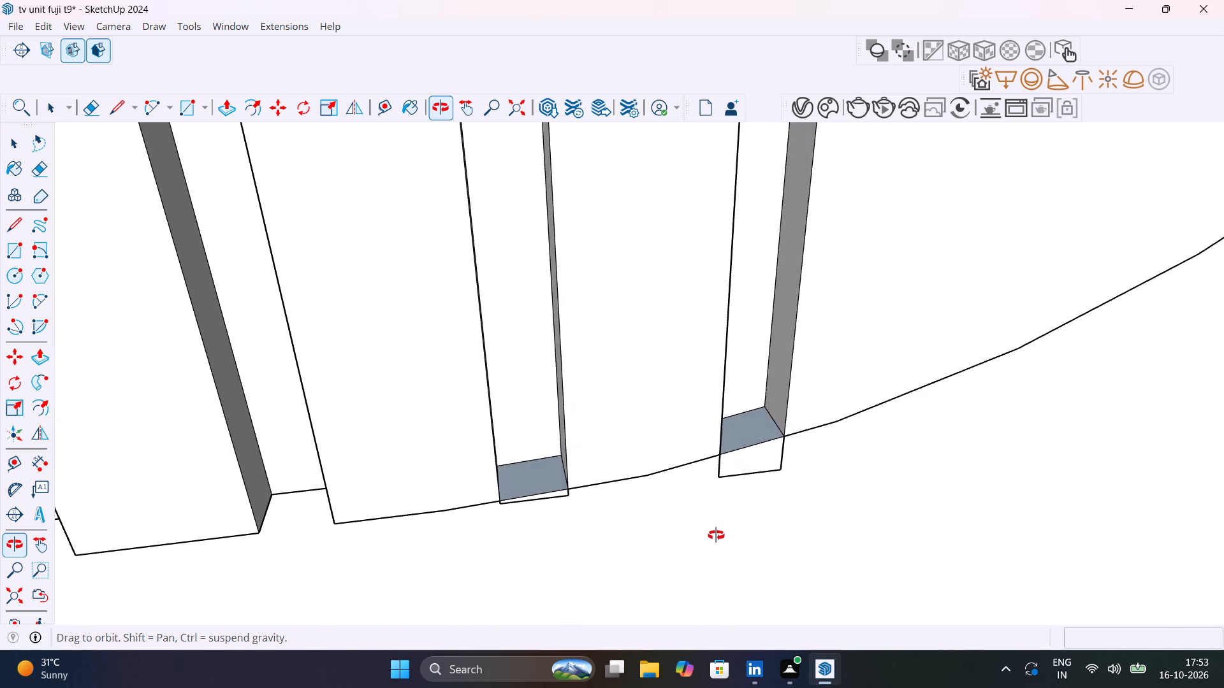
middle_click_drag(716, 535, 706, 576)
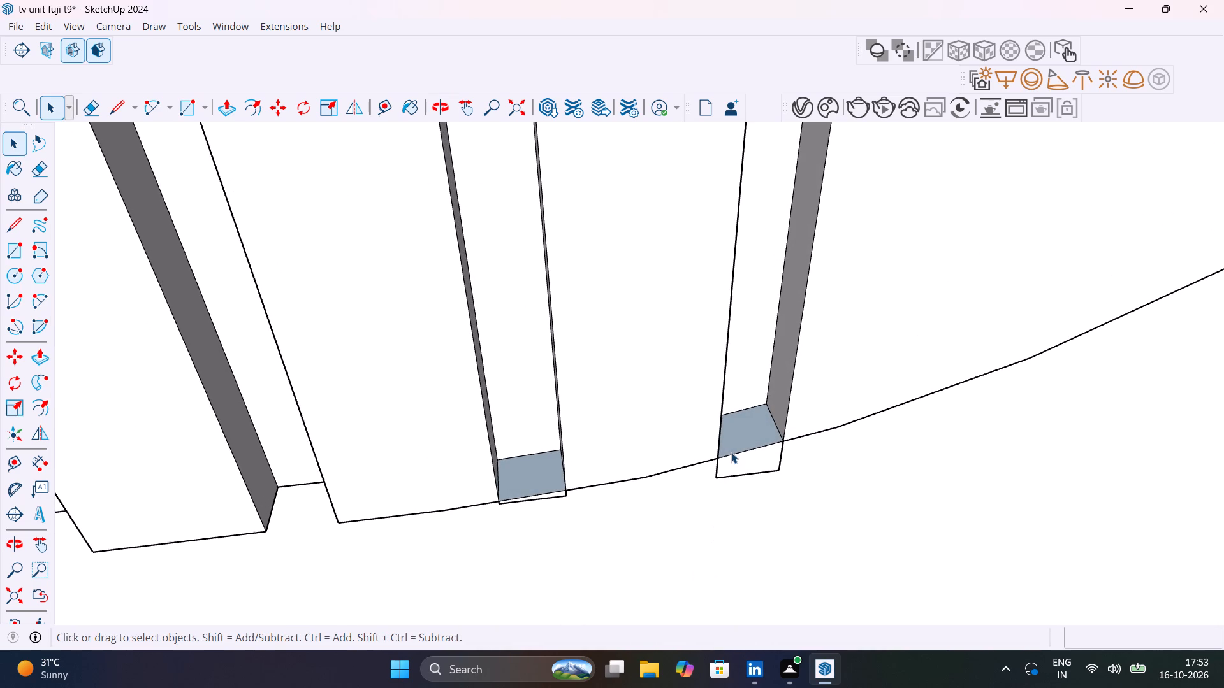
scroll(731, 452, "up", 4)
left_click(748, 434)
double_click(748, 434)
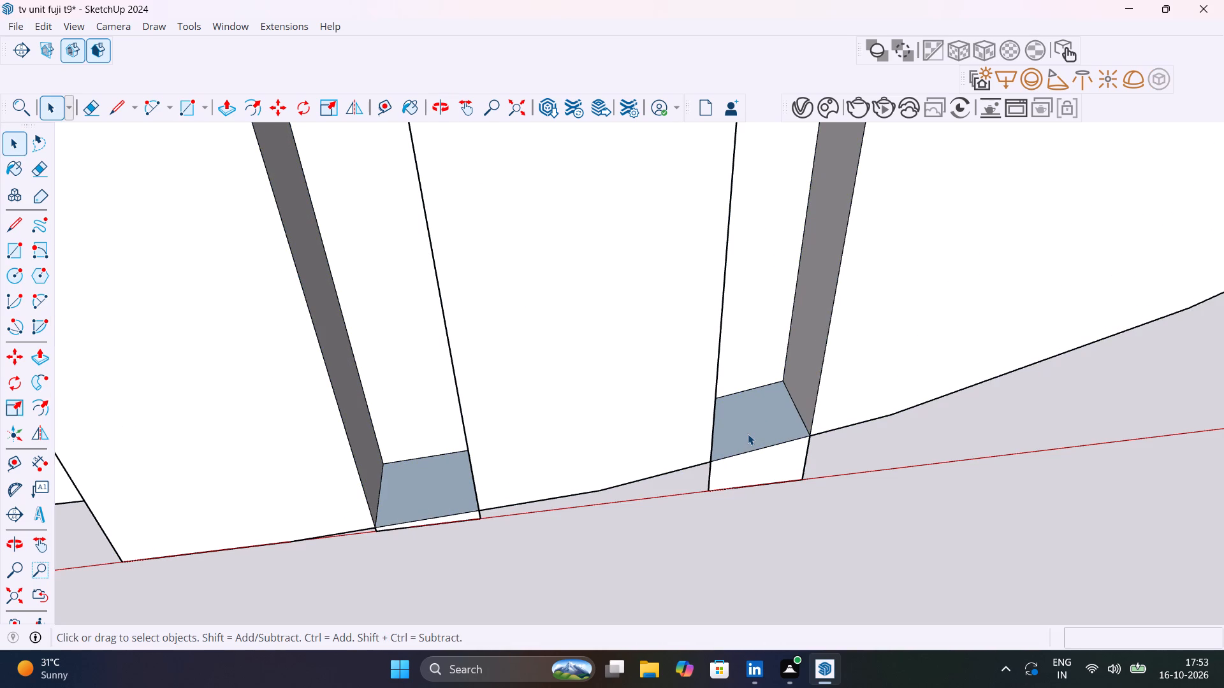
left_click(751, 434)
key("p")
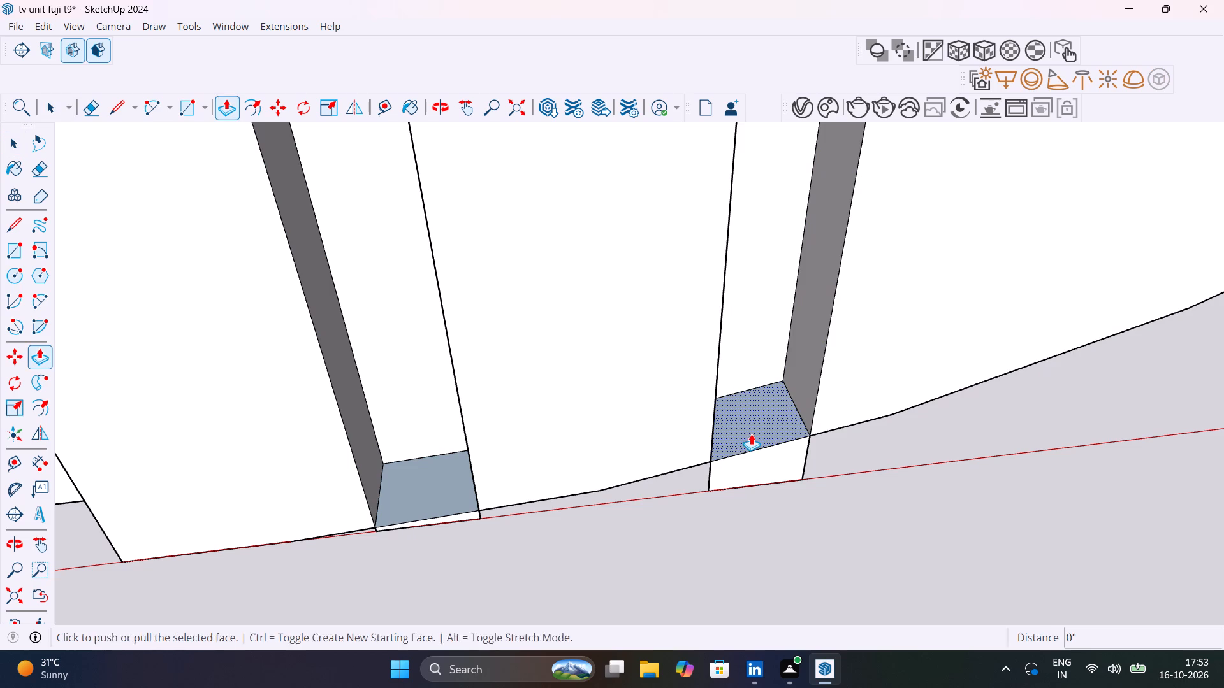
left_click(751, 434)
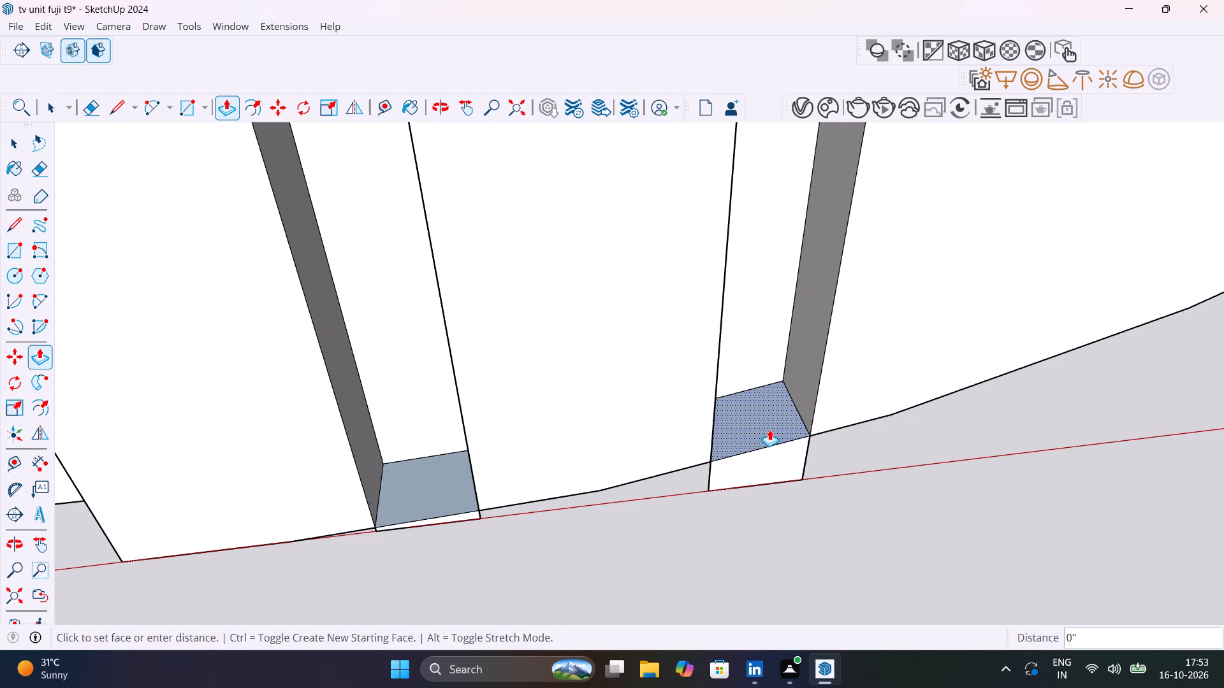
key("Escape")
Draw a 1/2" by about 9/16" rectangle across the bottom face of the groove nearest the floating shelves.
scroll(769, 429, "up", 1)
middle_click_drag(769, 429, 636, 446)
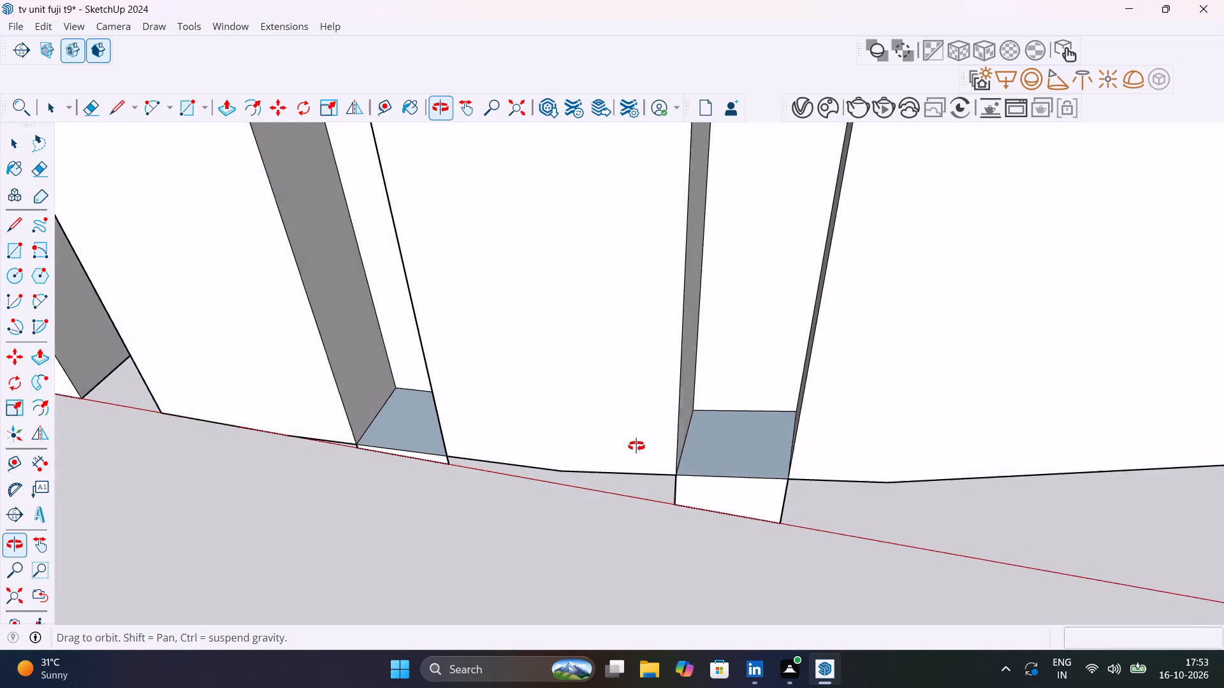
middle_click_drag(636, 446, 631, 469)
key("space")
key("r")
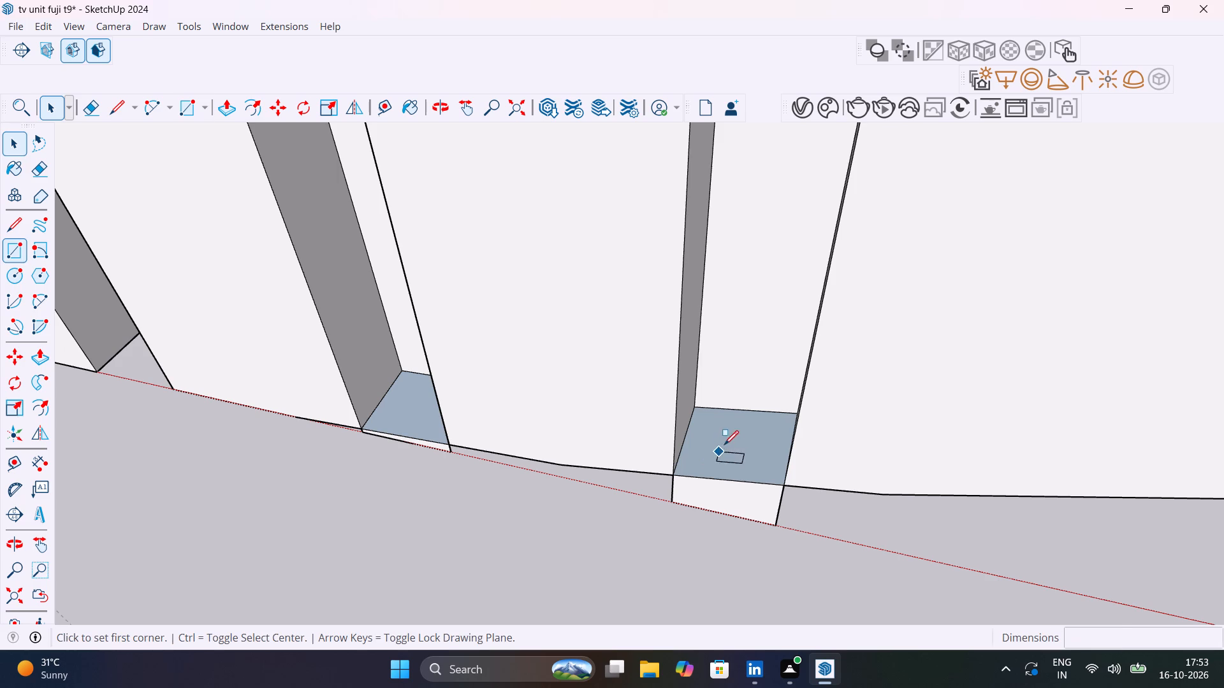
left_click(701, 406)
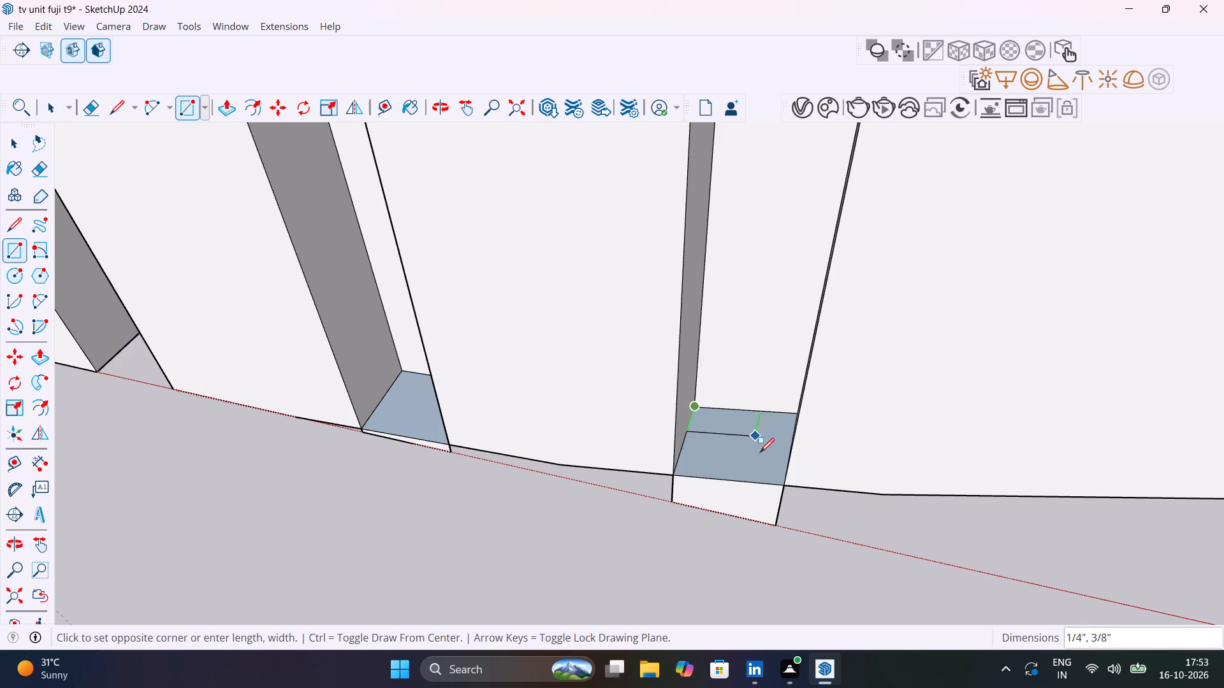
middle_click_drag(771, 457, 829, 477)
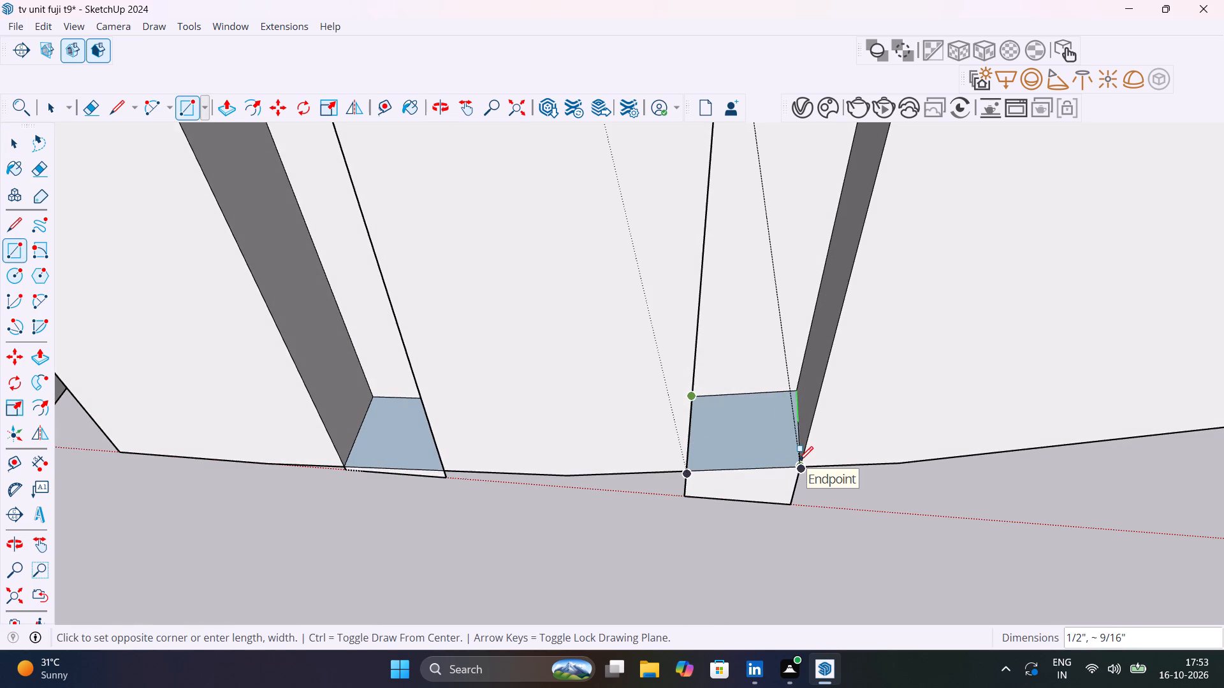
scroll(799, 461, "up", 10)
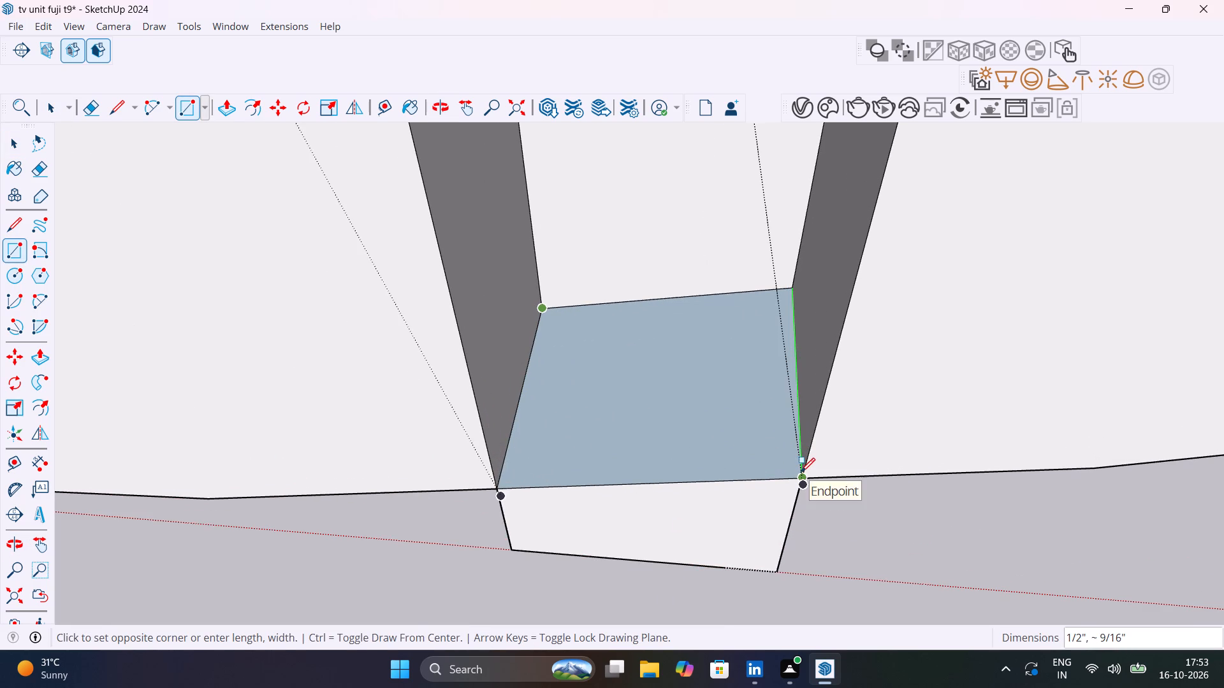
left_click(801, 472)
key("space")
Delete the leftover face and its three edges hanging below the panel's curved edge at the groove nearest the floating shelves.
left_click(802, 524)
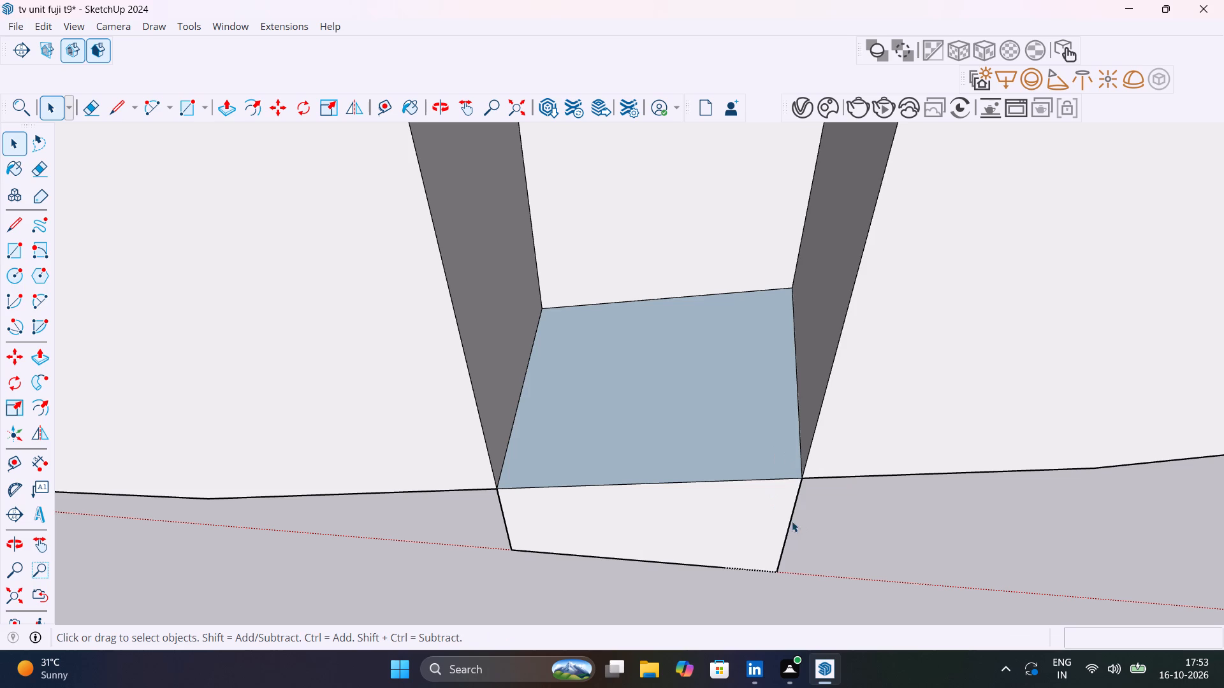
left_click_drag(787, 520, 779, 519)
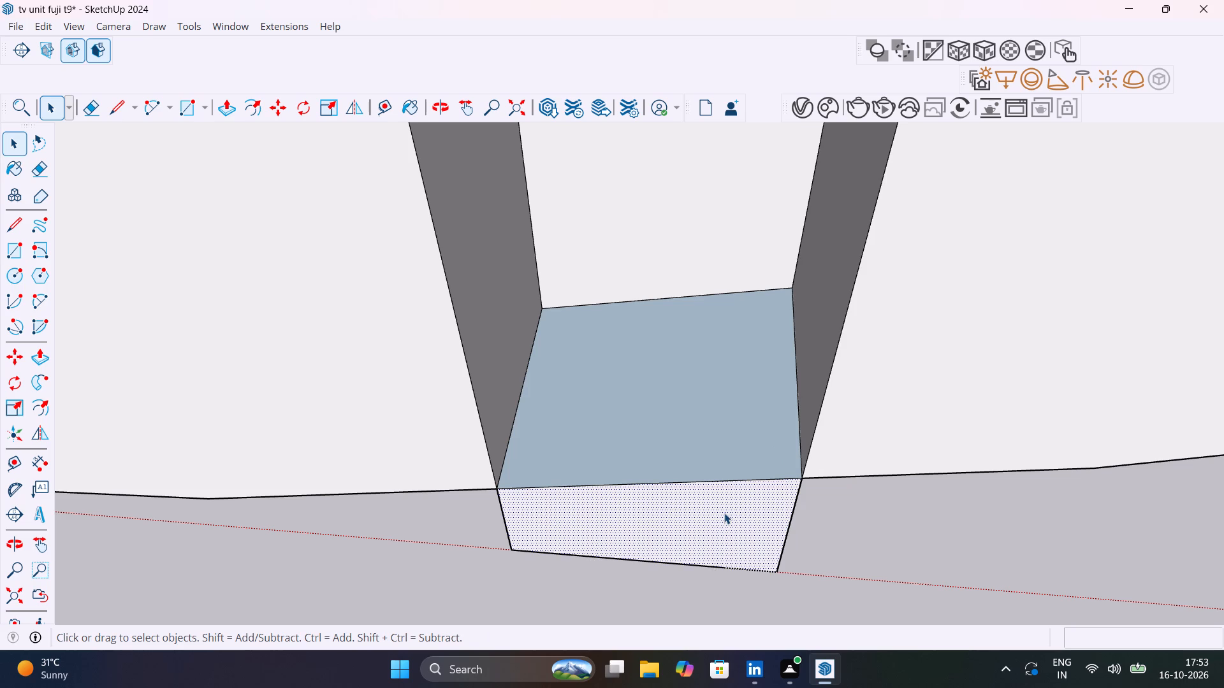
key("Delete")
middle_click_drag(776, 513, 821, 489)
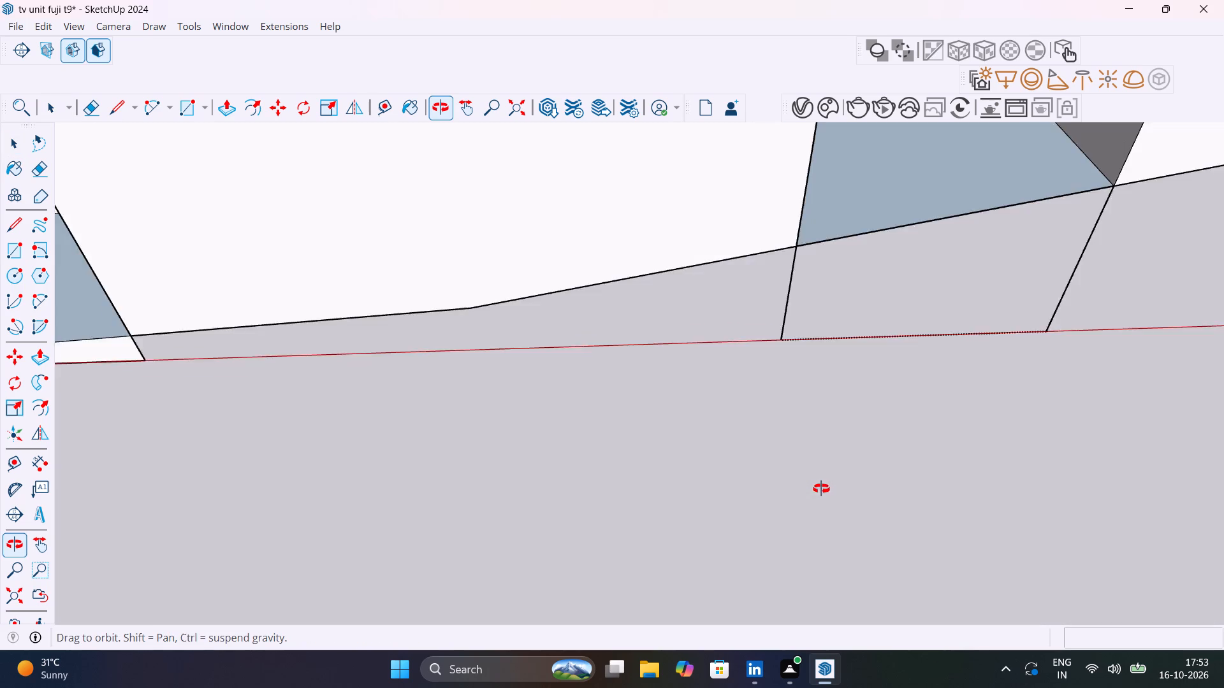
middle_click_drag(821, 489, 804, 440)
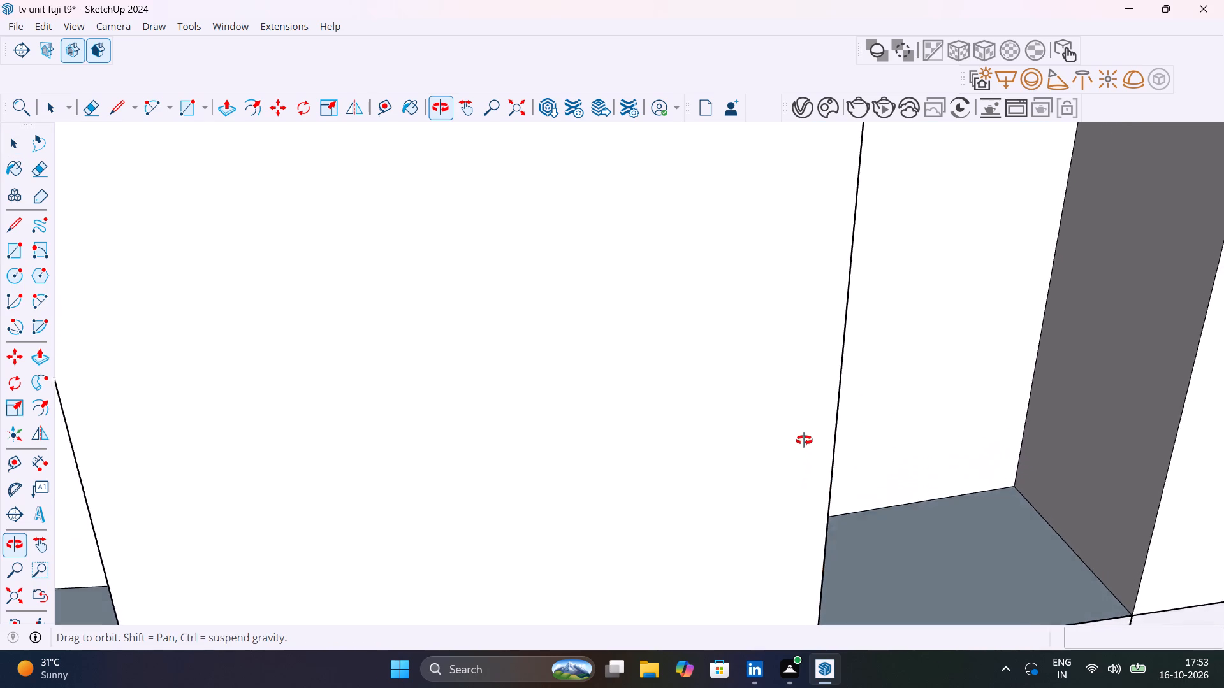
middle_click_drag(804, 440, 801, 417)
scroll(810, 420, "down", 10)
middle_click_drag(860, 488, 813, 275)
left_click(938, 484)
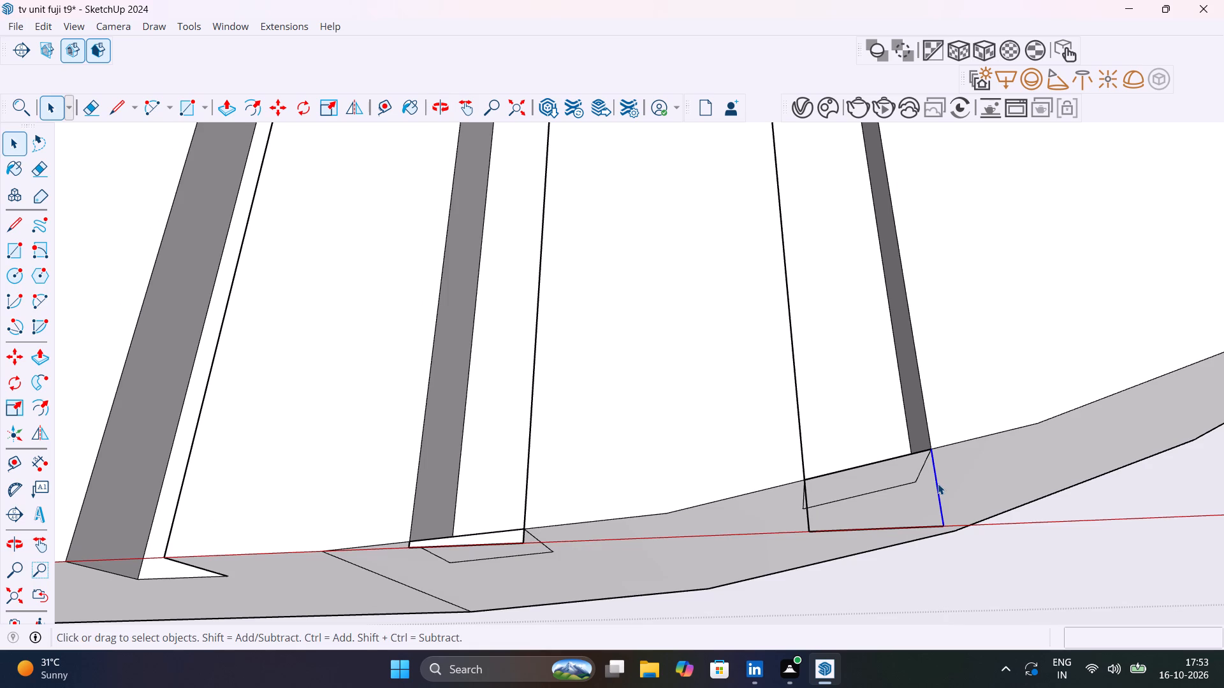
key("Delete")
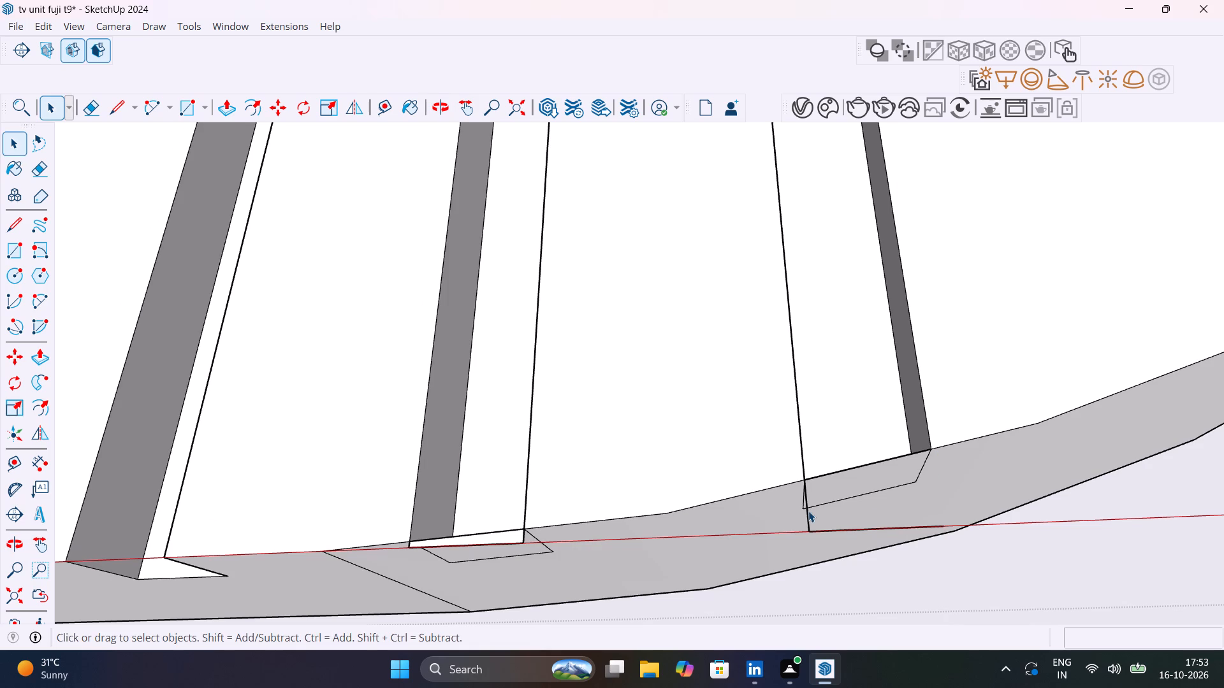
left_click(808, 511)
key("Delete")
left_click(836, 531)
key("Delete")
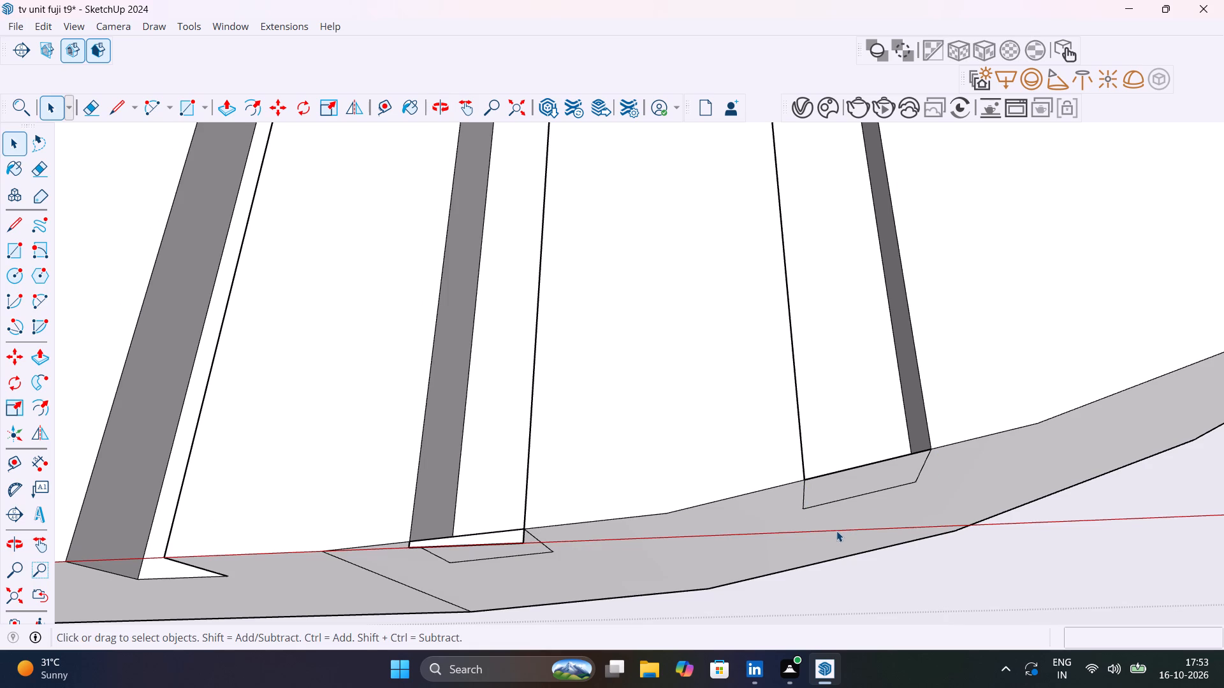
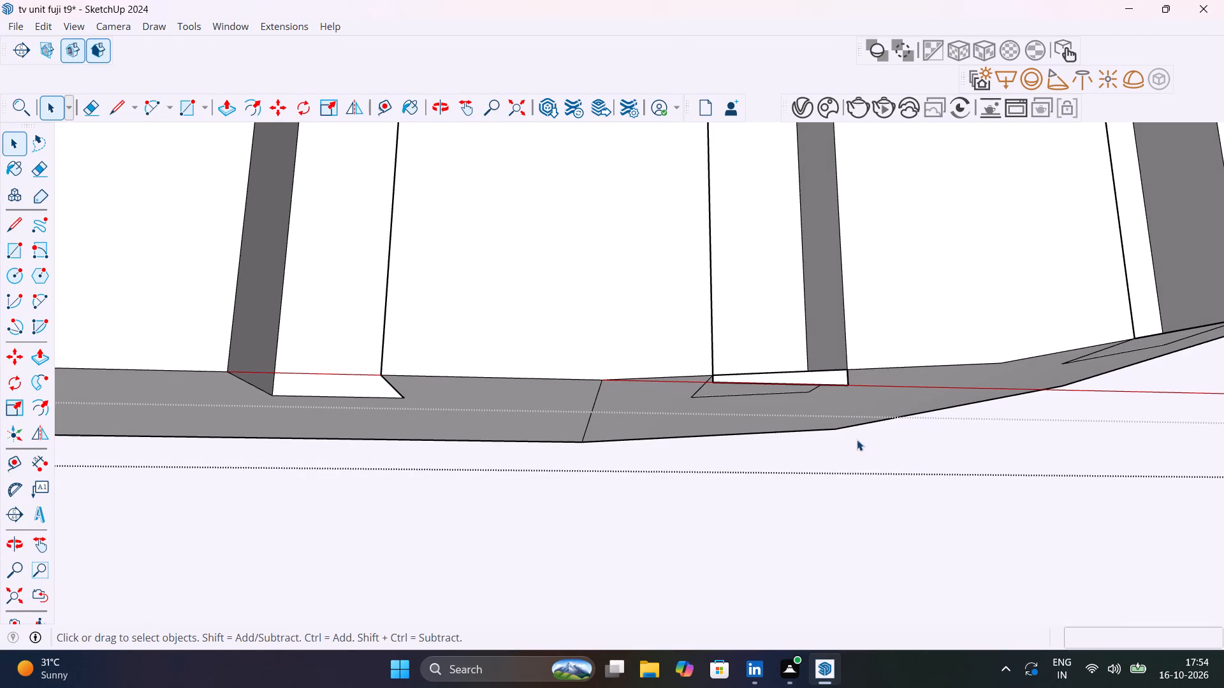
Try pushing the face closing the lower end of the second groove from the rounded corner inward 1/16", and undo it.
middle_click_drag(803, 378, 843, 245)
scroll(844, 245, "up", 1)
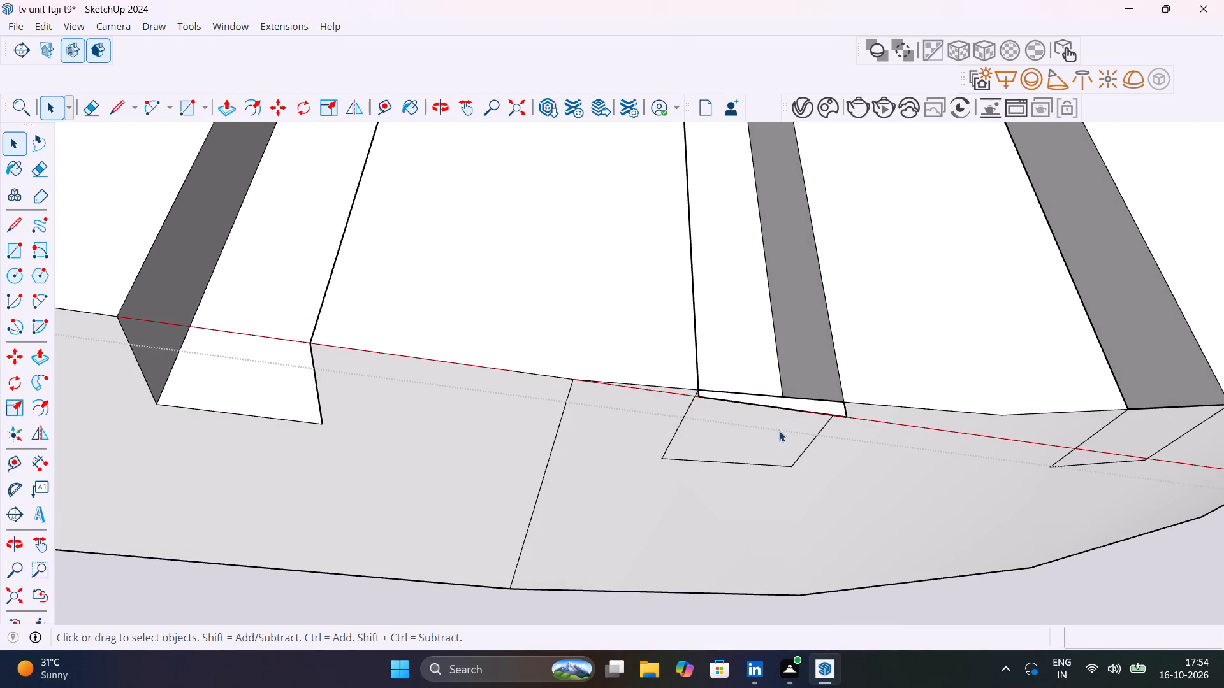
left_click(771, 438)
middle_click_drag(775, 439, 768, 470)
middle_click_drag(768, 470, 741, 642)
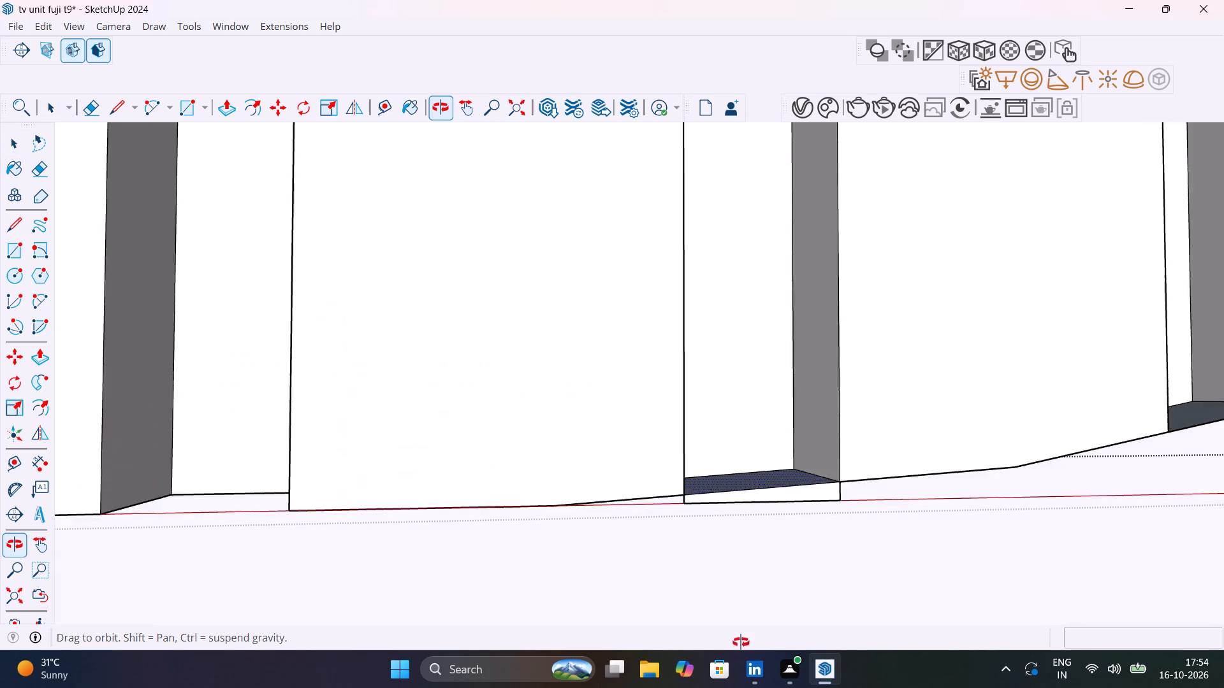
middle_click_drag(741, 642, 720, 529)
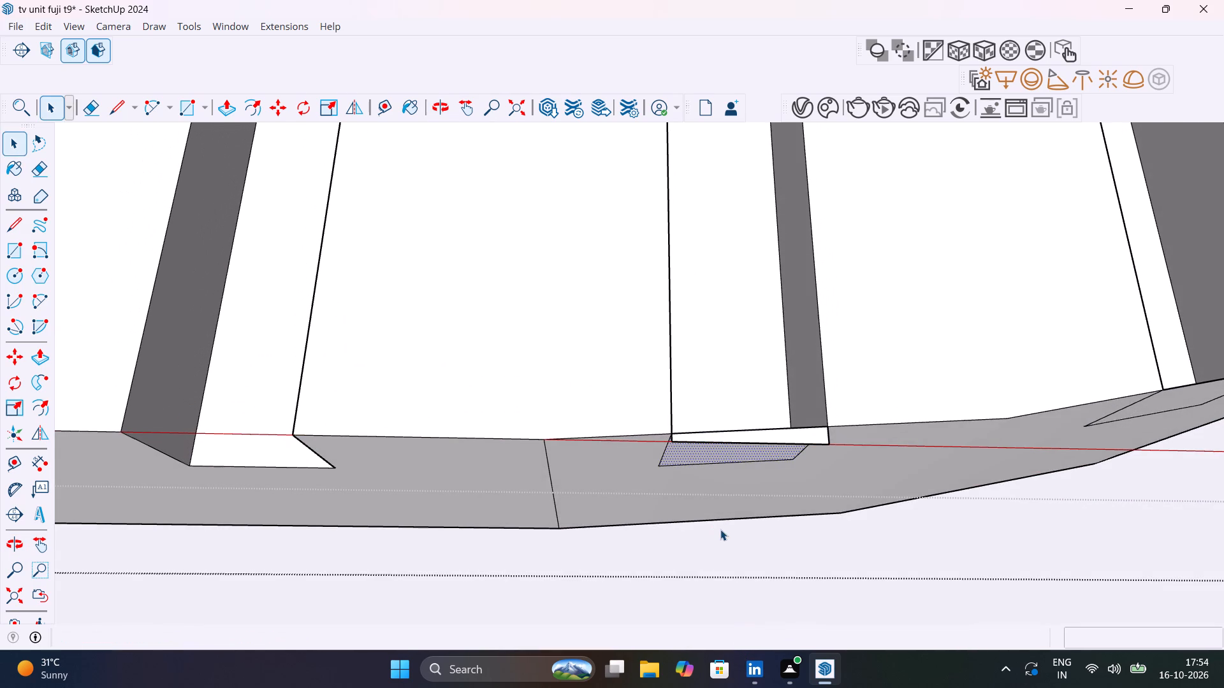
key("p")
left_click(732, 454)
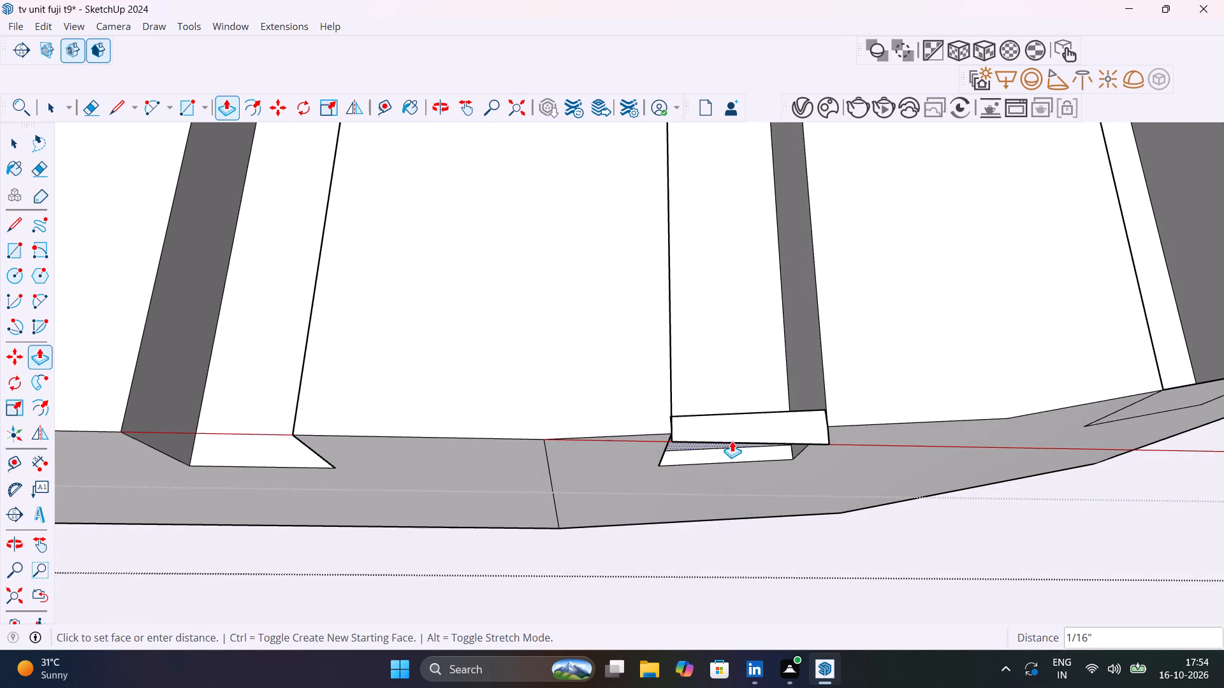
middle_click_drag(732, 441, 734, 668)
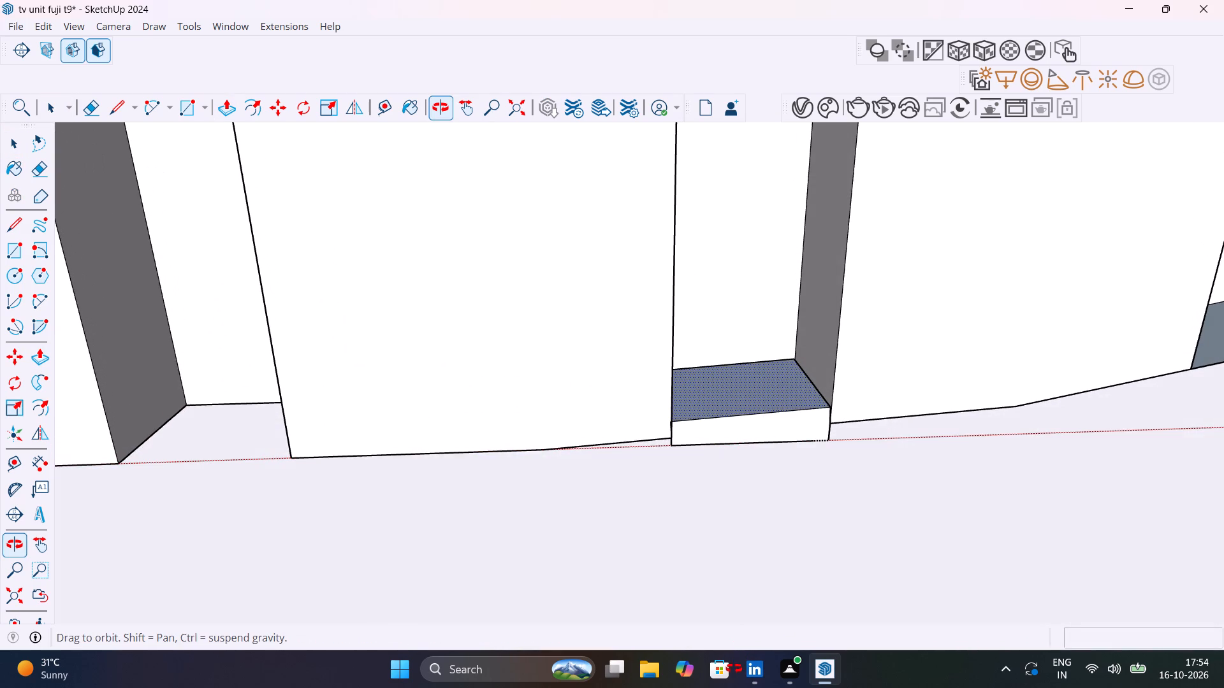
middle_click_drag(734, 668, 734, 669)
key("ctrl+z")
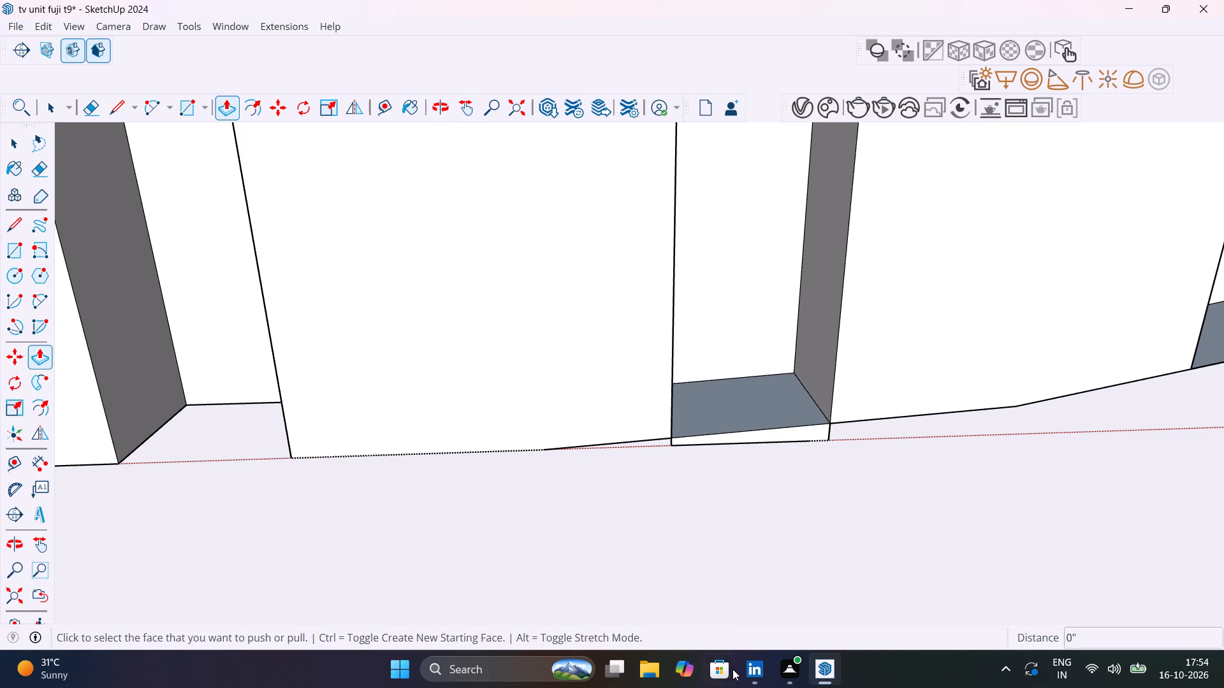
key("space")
Examine the lower ends of the grooves along the panel's bottom edge from the front and from below.
scroll(818, 469, "down", 13)
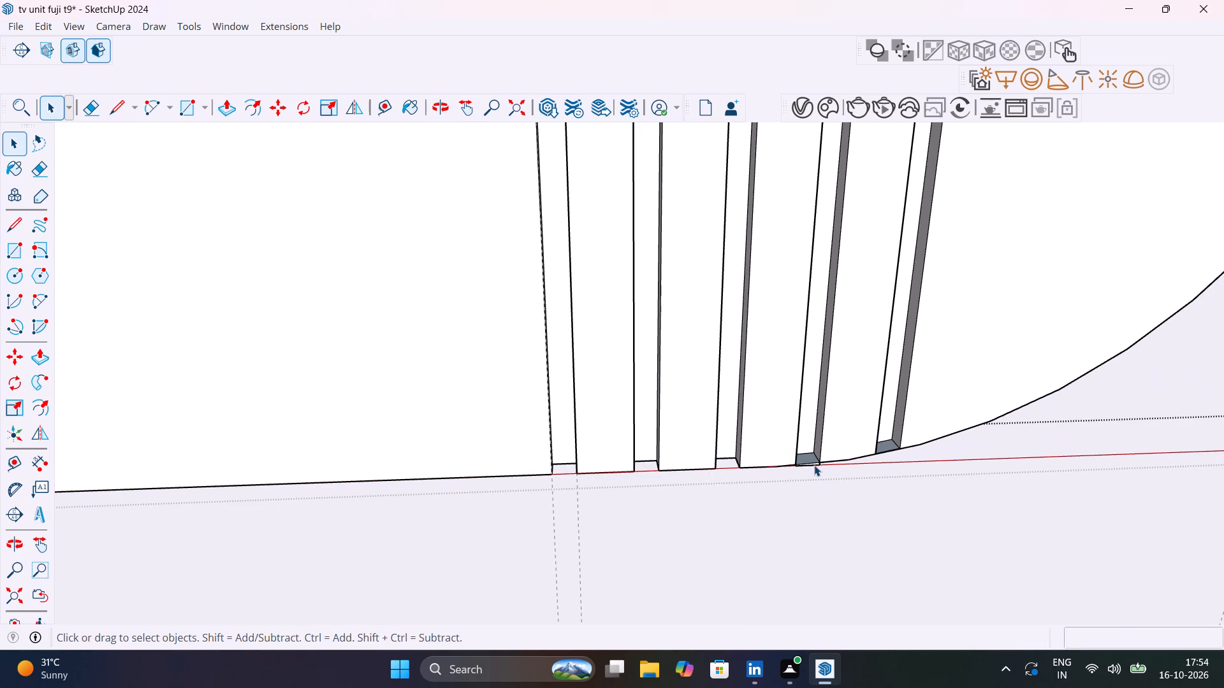
scroll(814, 465, "up", 6)
middle_click_drag(807, 499, 952, 326)
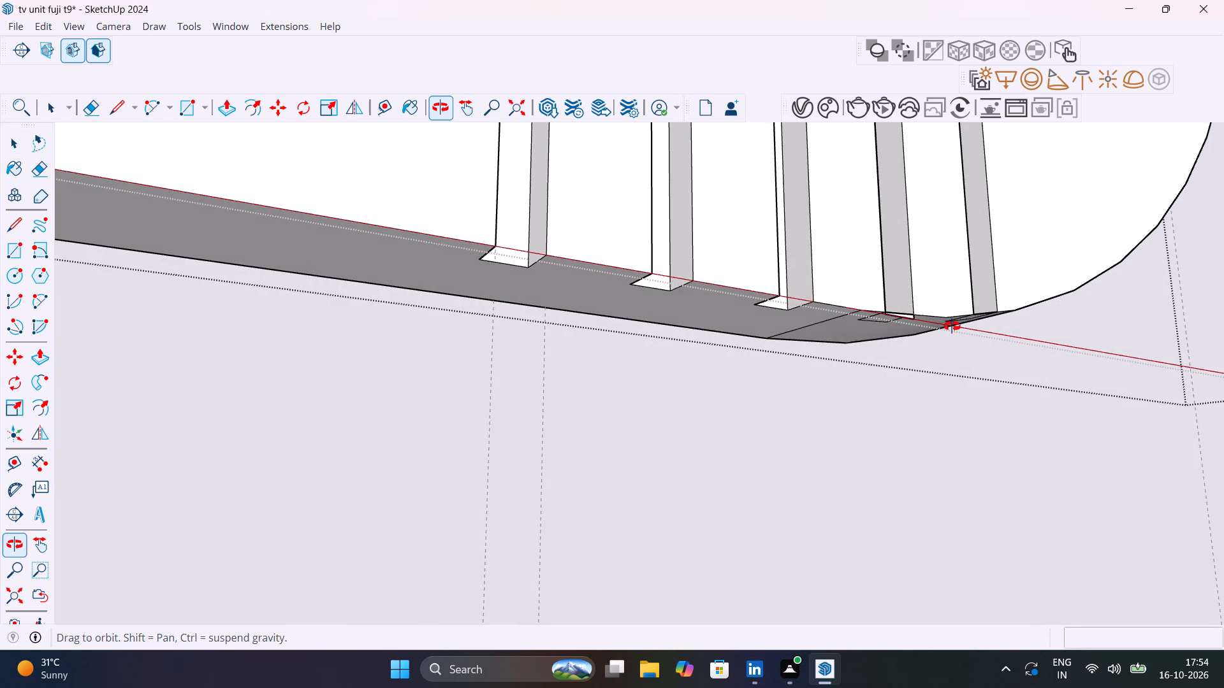
middle_click_drag(952, 326, 931, 348)
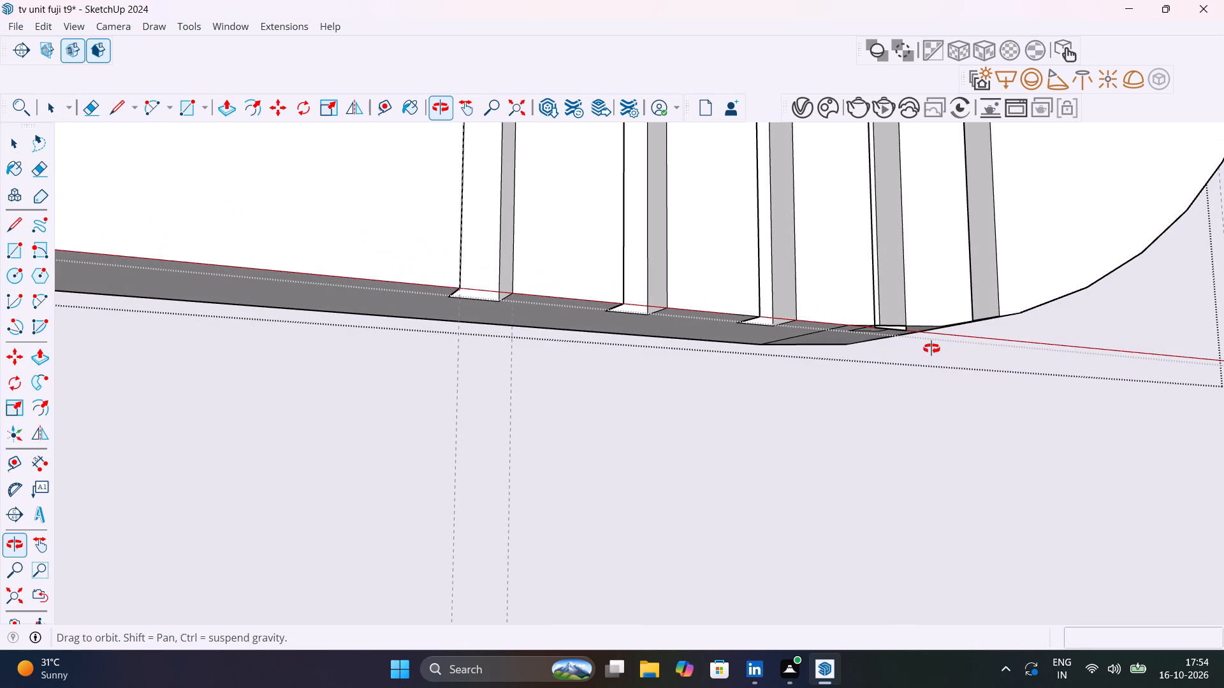
middle_click_drag(931, 348, 931, 422)
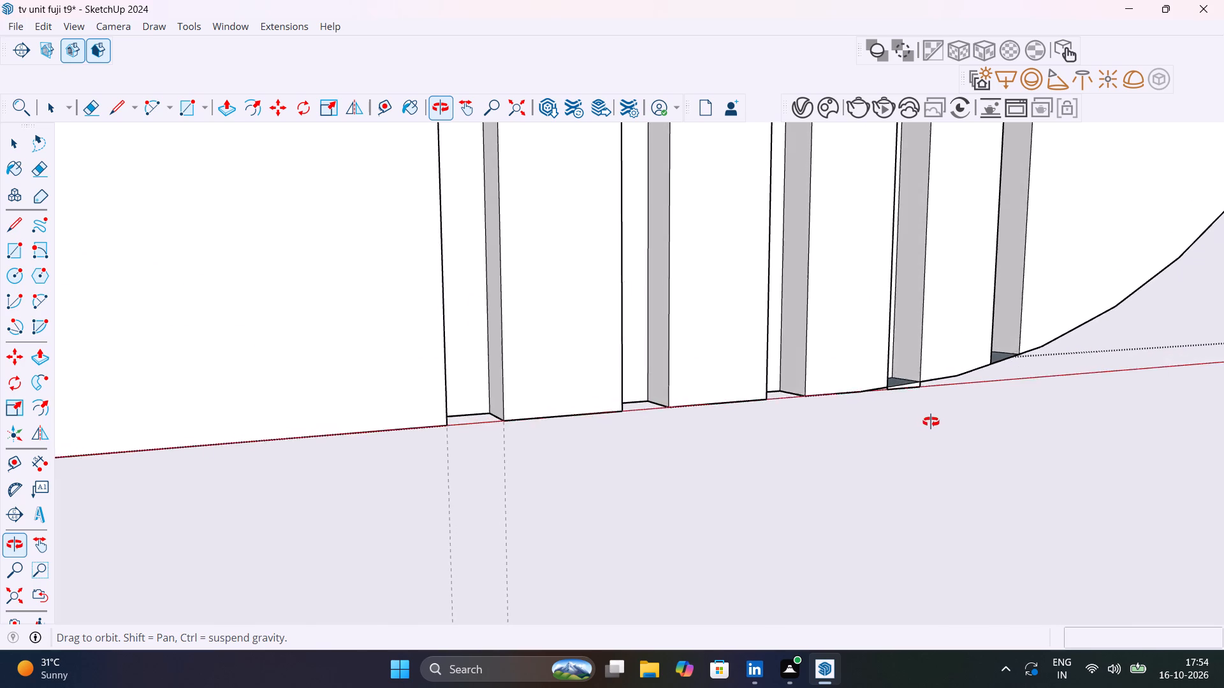
middle_click_drag(931, 422, 929, 427)
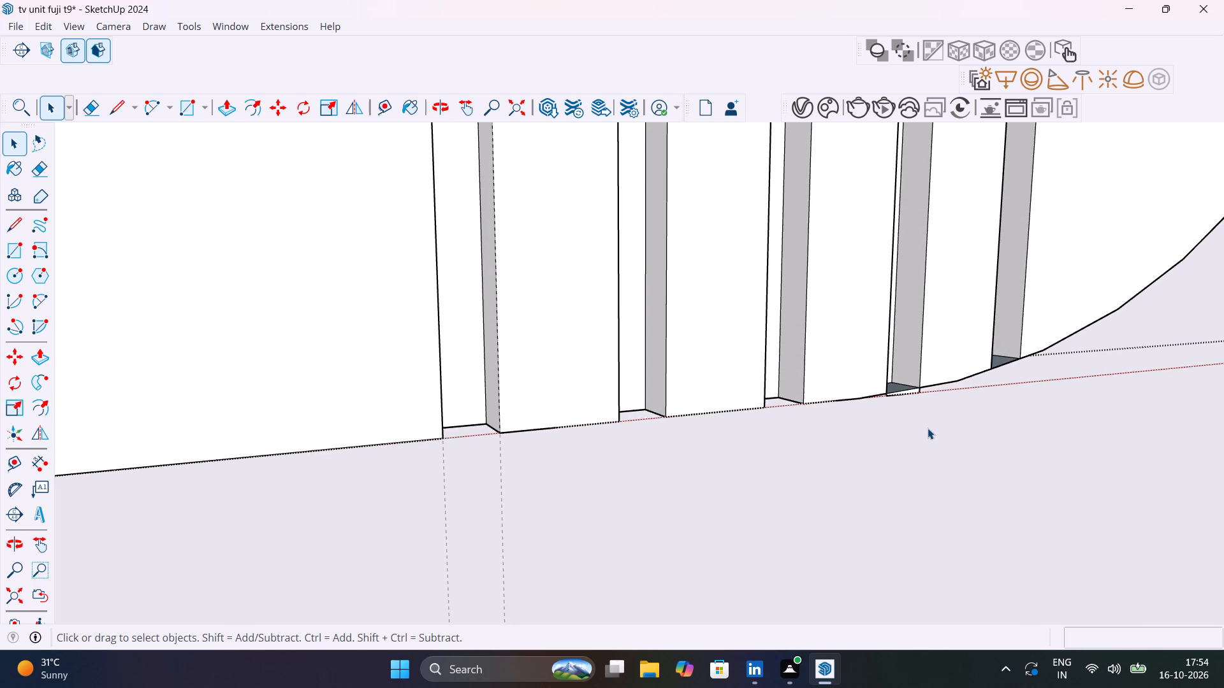
scroll(909, 387, "up", 7)
middle_click_drag(900, 385, 824, 446)
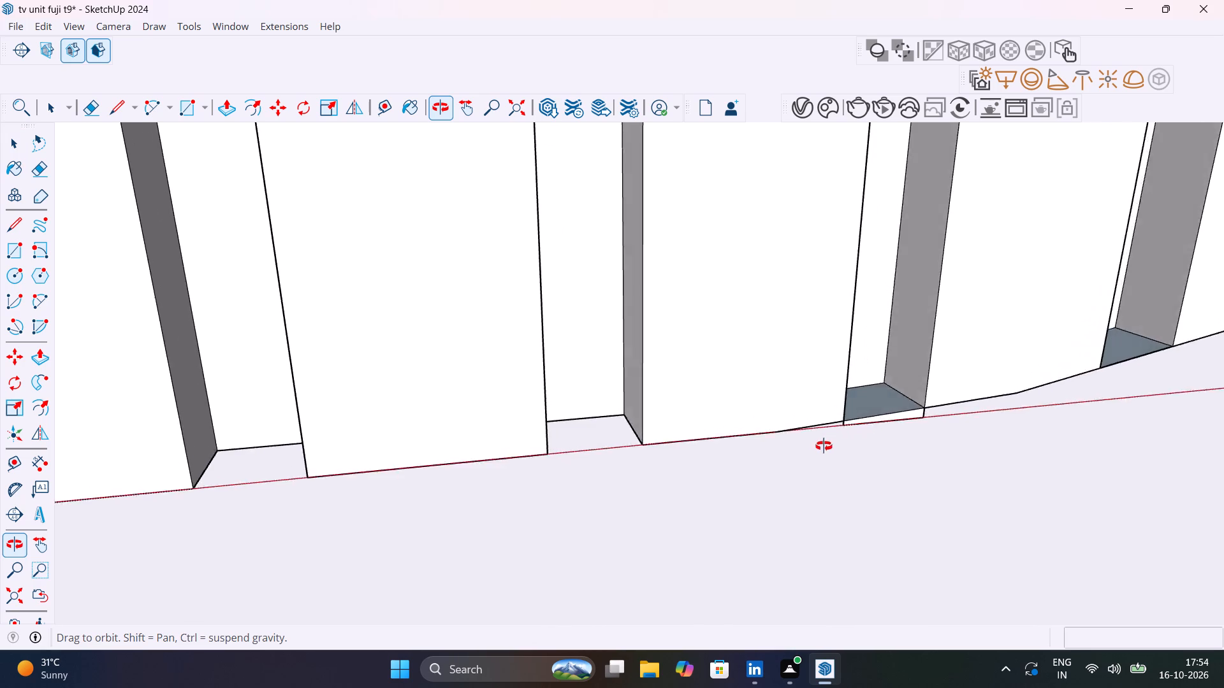
middle_click_drag(824, 446, 842, 225)
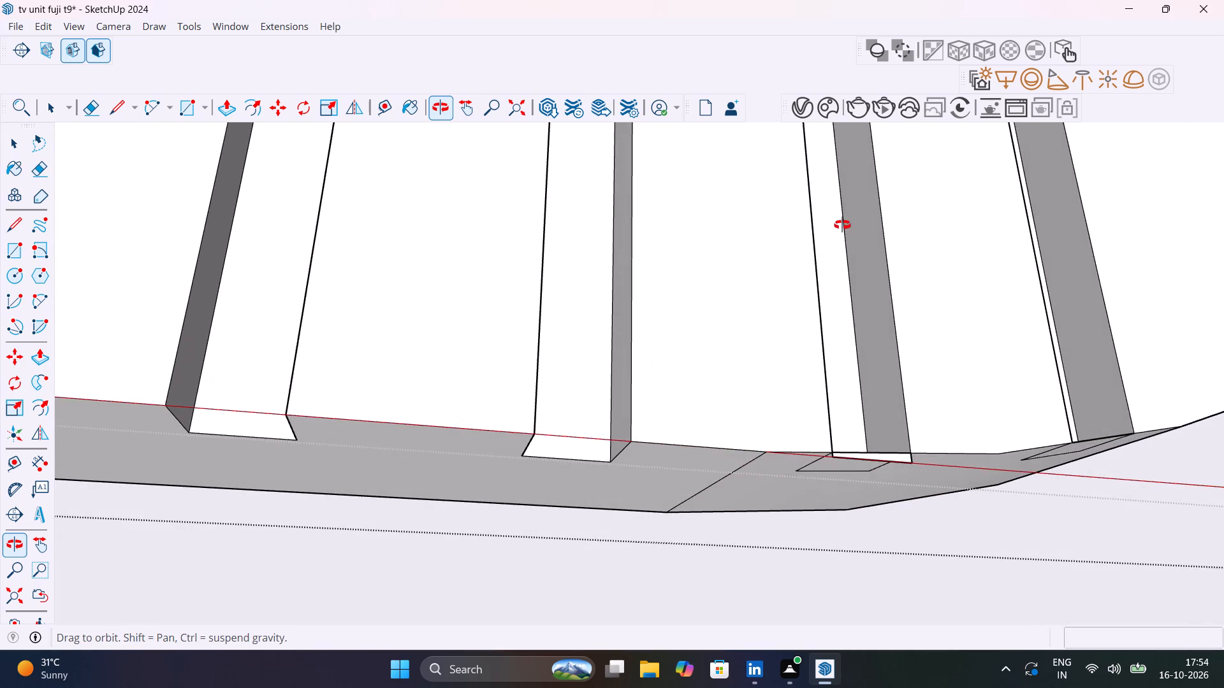
middle_click_drag(842, 225, 723, 562)
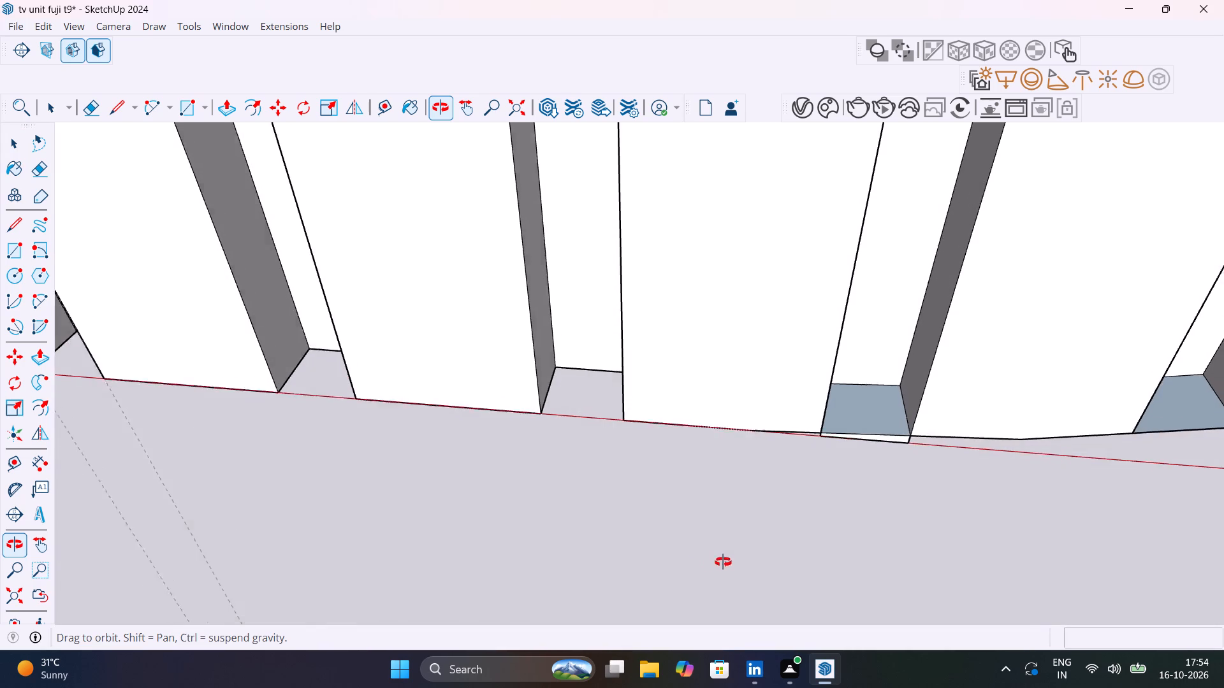
middle_click_drag(723, 562, 728, 561)
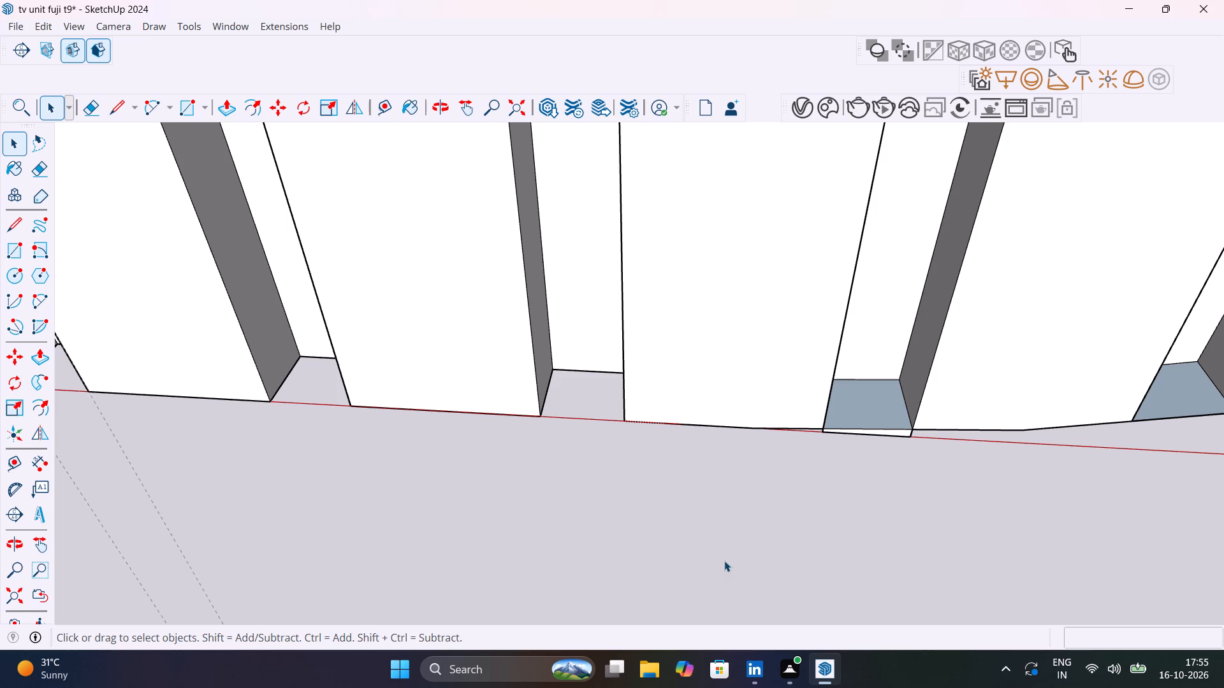
Delete the face closing the lower end of the second groove from the panel's rounded corner.
scroll(874, 417, "up", 3)
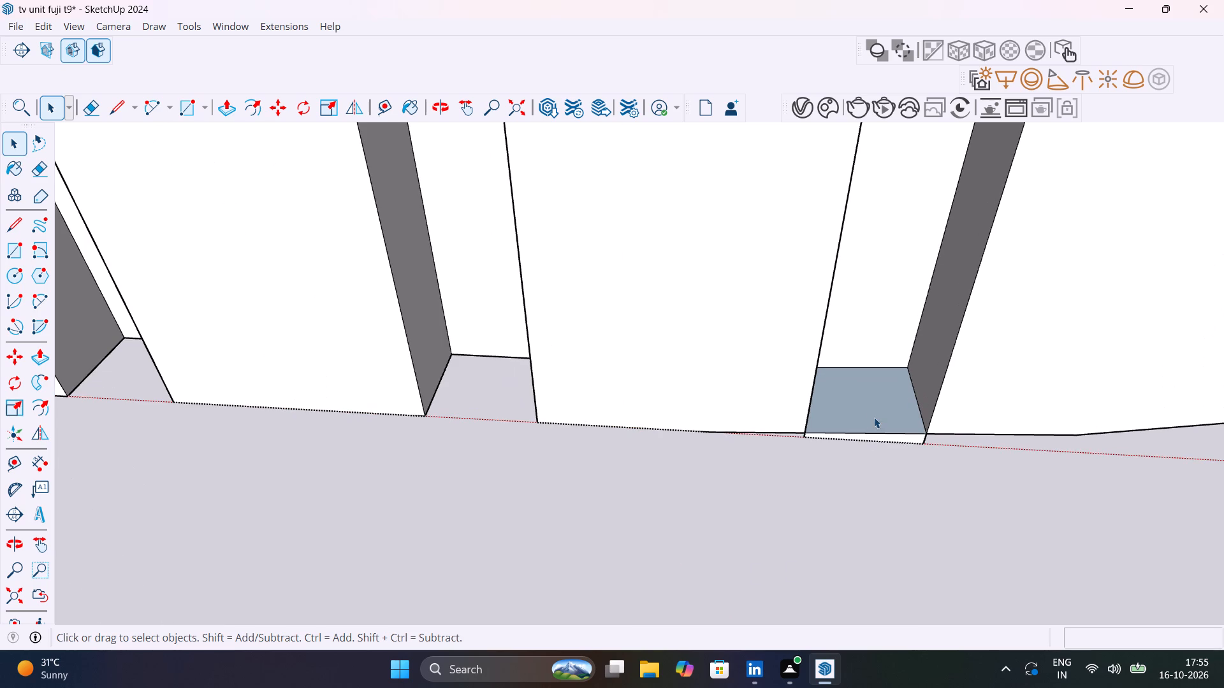
left_click(874, 417)
left_click(875, 417)
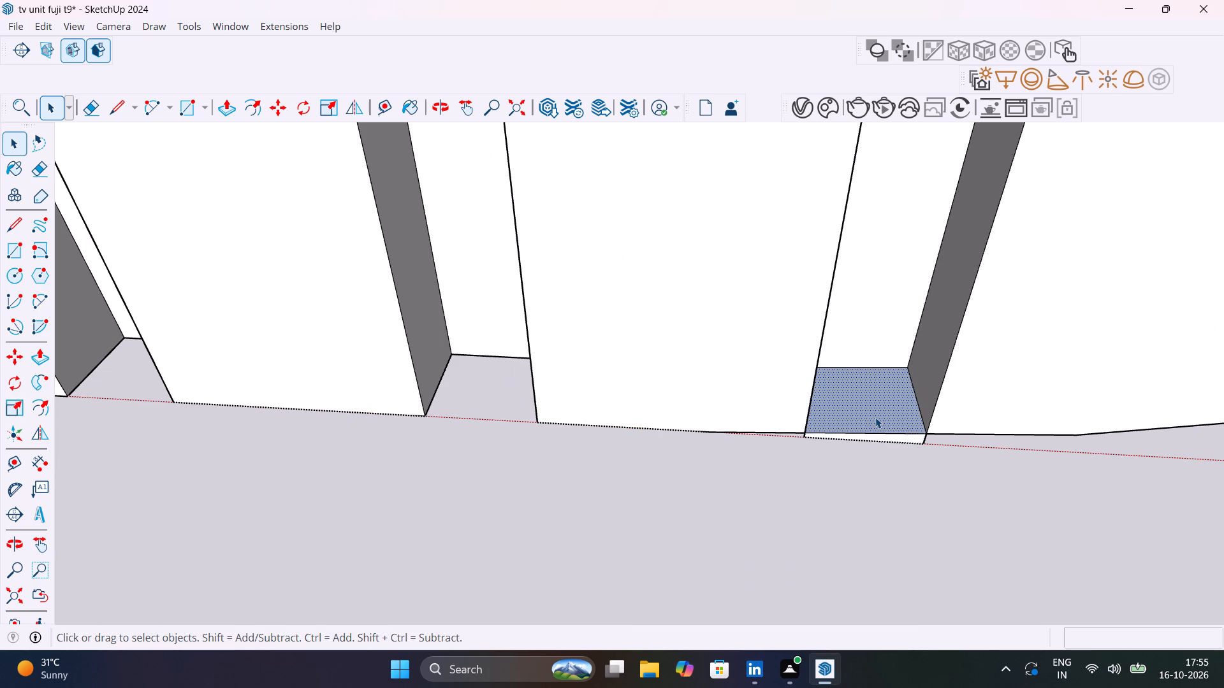
key("Delete")
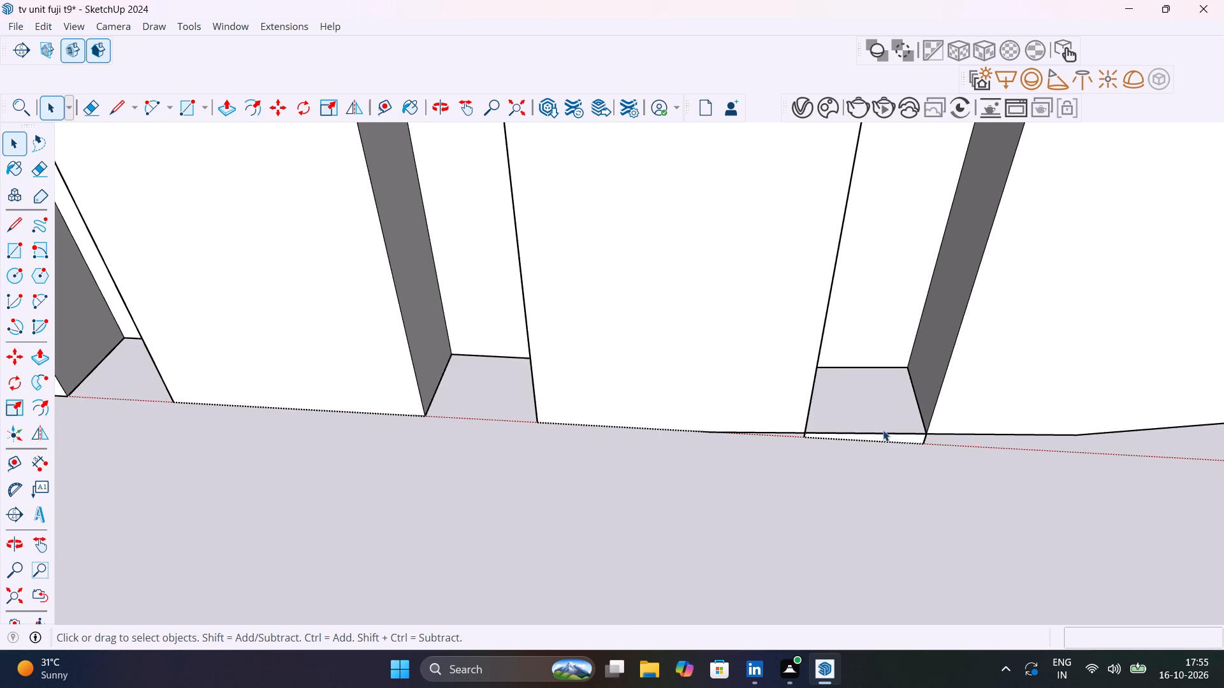
Delete the leftover face hanging below the panel's curved edge at the second groove from the rounded corner.
left_click(884, 430)
scroll(919, 443, "up", 9)
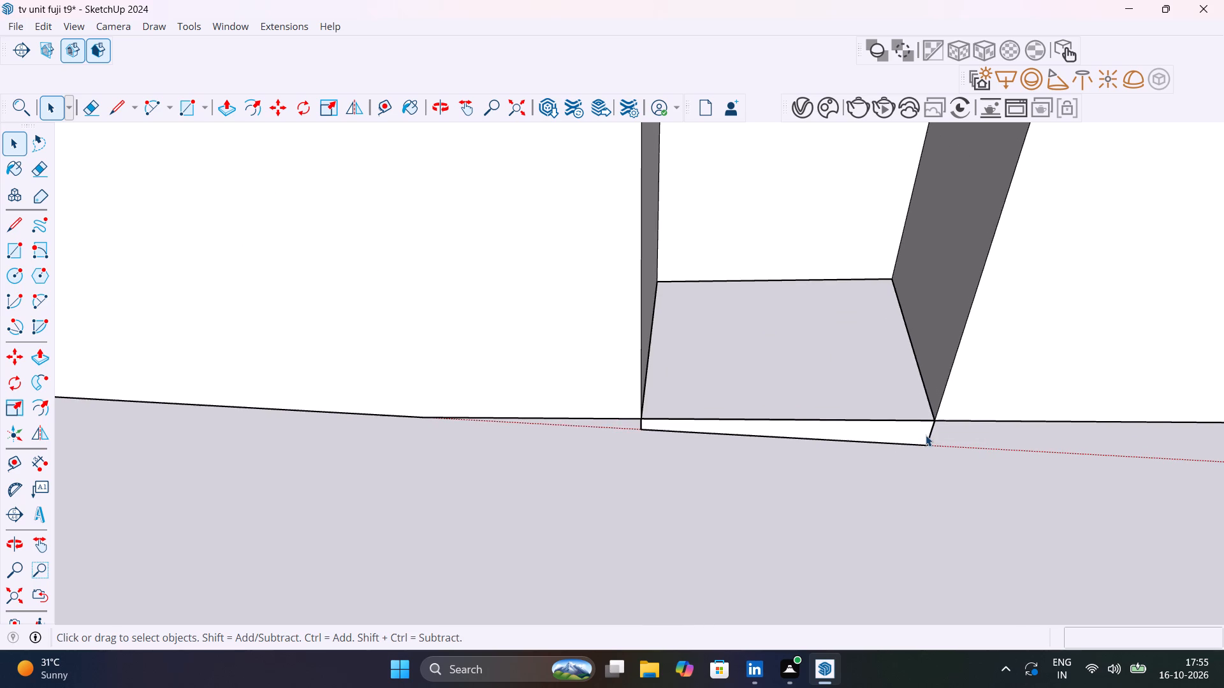
left_click(834, 343)
left_click(847, 353)
middle_click_drag(877, 407, 878, 352)
middle_click_drag(878, 352, 877, 506)
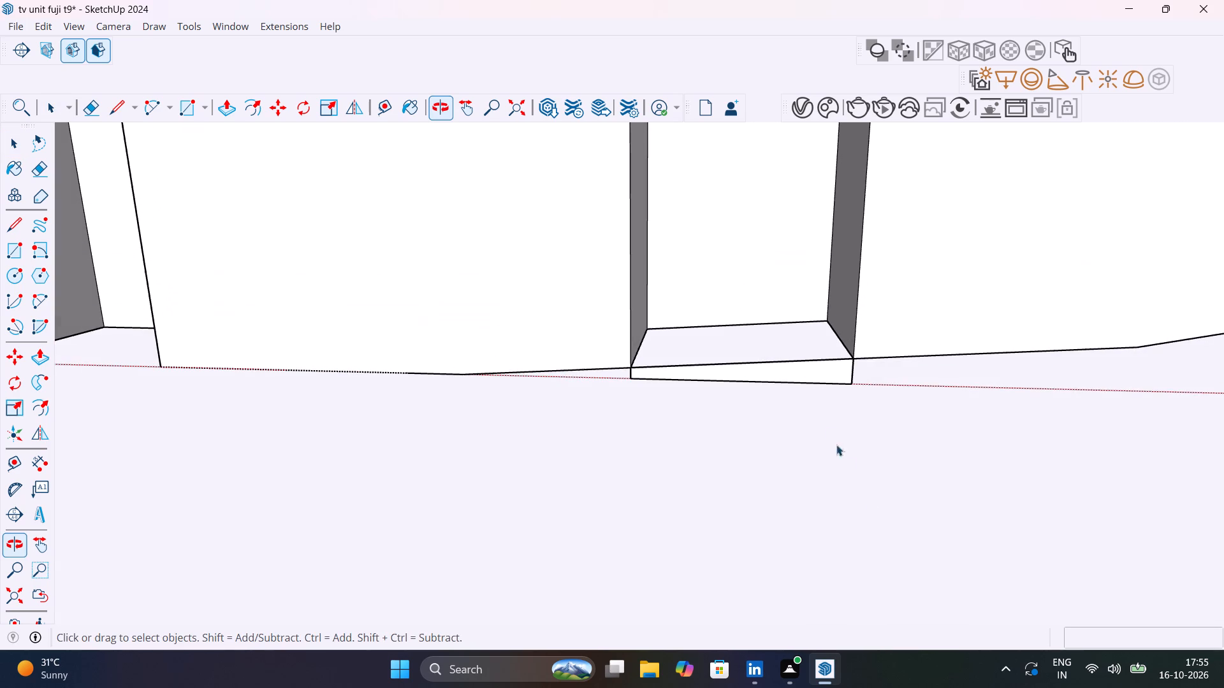
middle_click_drag(814, 352, 825, 390)
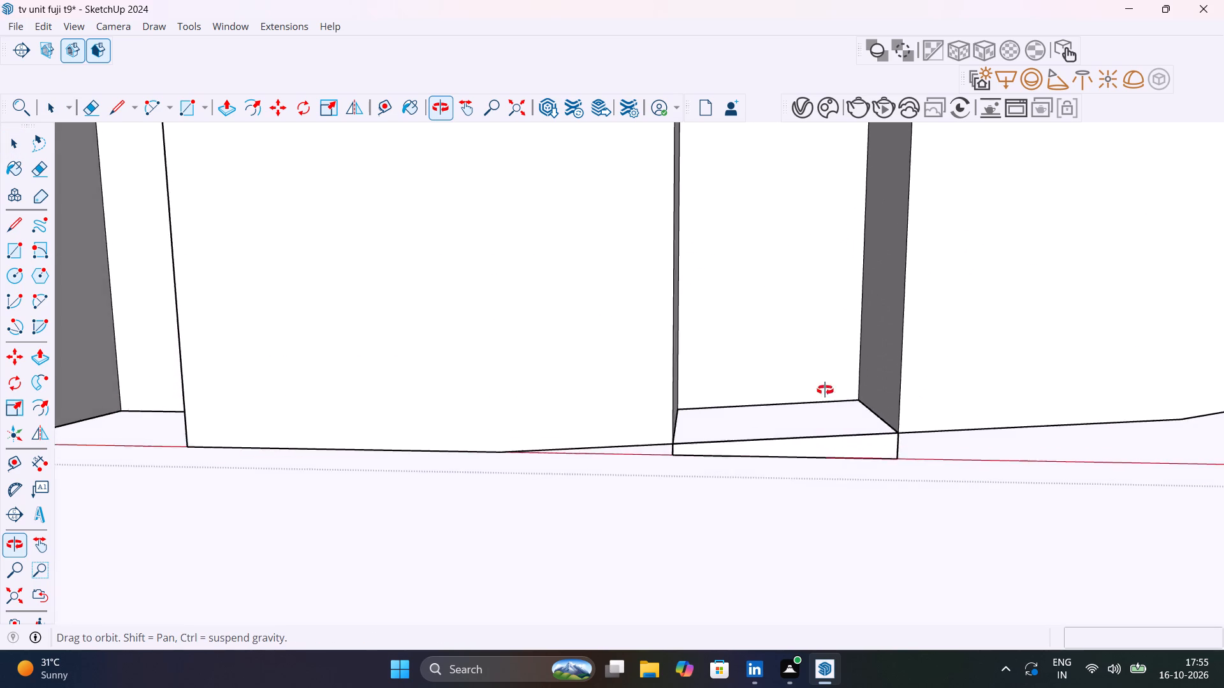
middle_click_drag(825, 390, 851, 284)
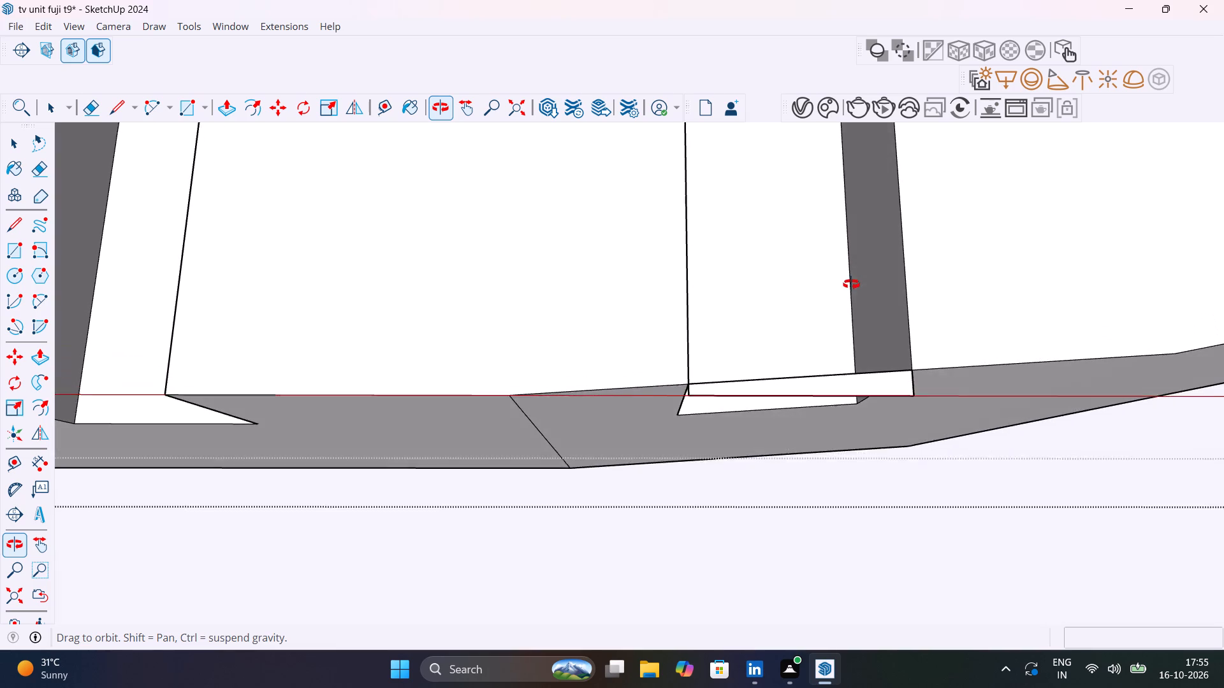
middle_click_drag(851, 284, 851, 288)
left_click(864, 385)
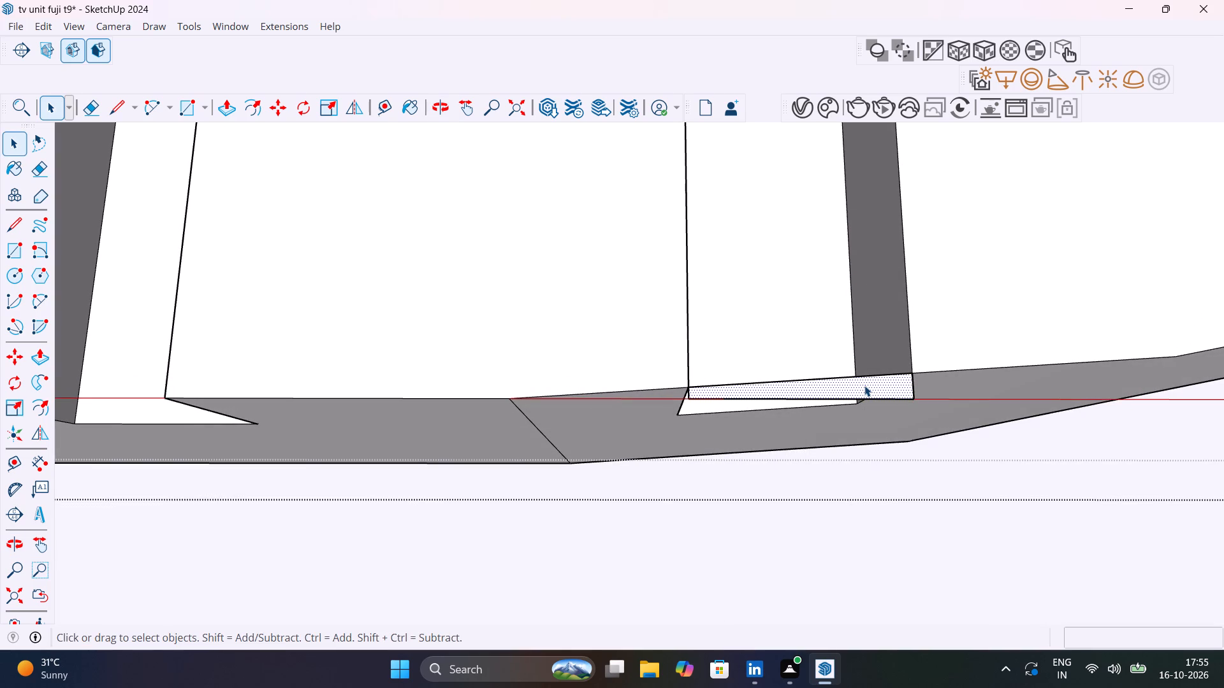
key("Delete")
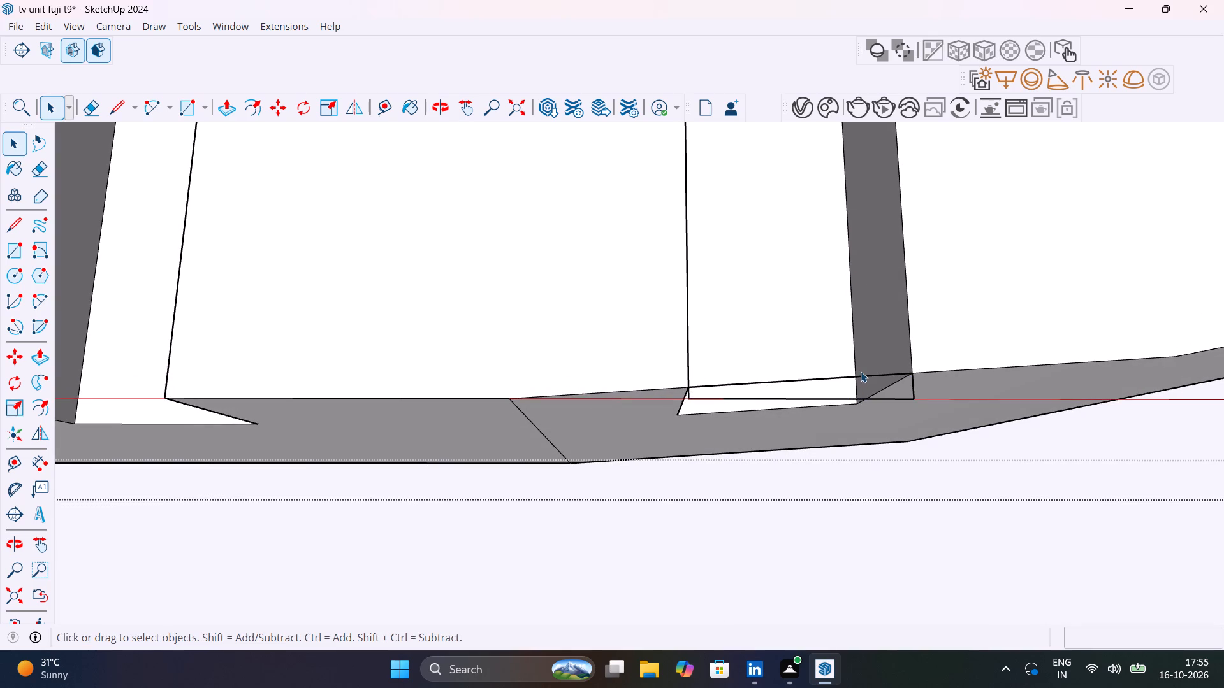
Delete the four leftover edges that framed the removed hanging face at the second groove's lower end.
left_click(864, 376)
key("Delete")
left_click(870, 397)
key("Delete")
left_click(915, 390)
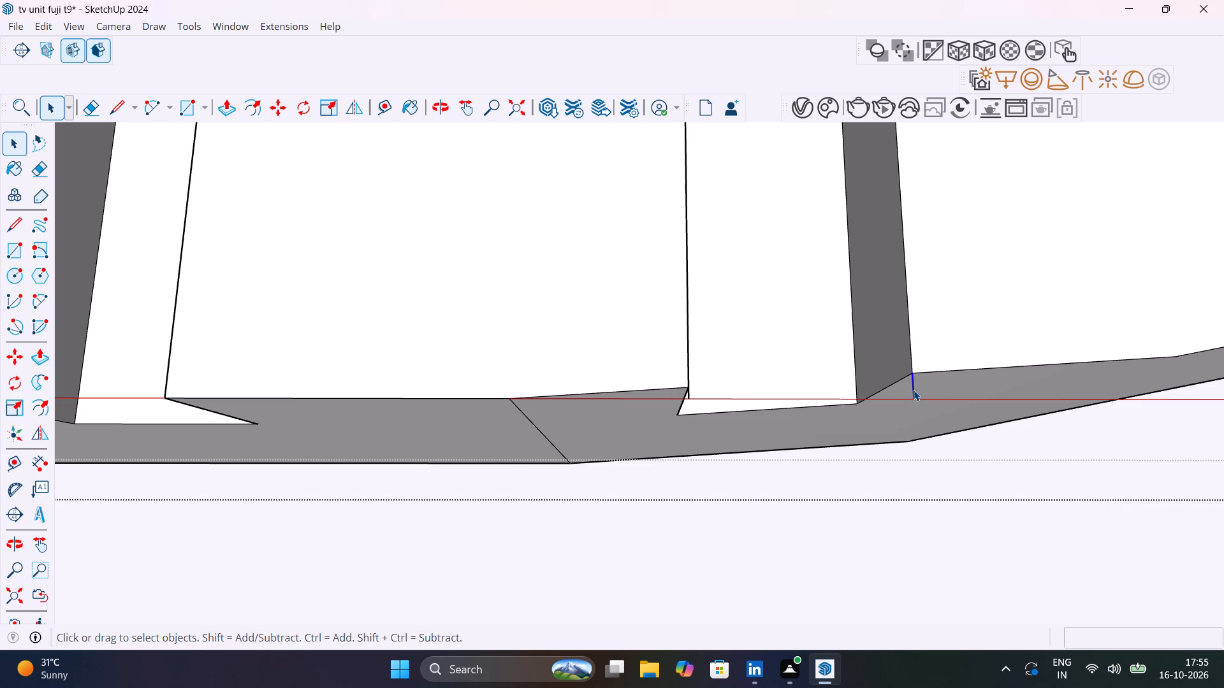
key("Delete")
scroll(771, 424, "down", 5)
middle_click_drag(724, 427, 661, 540)
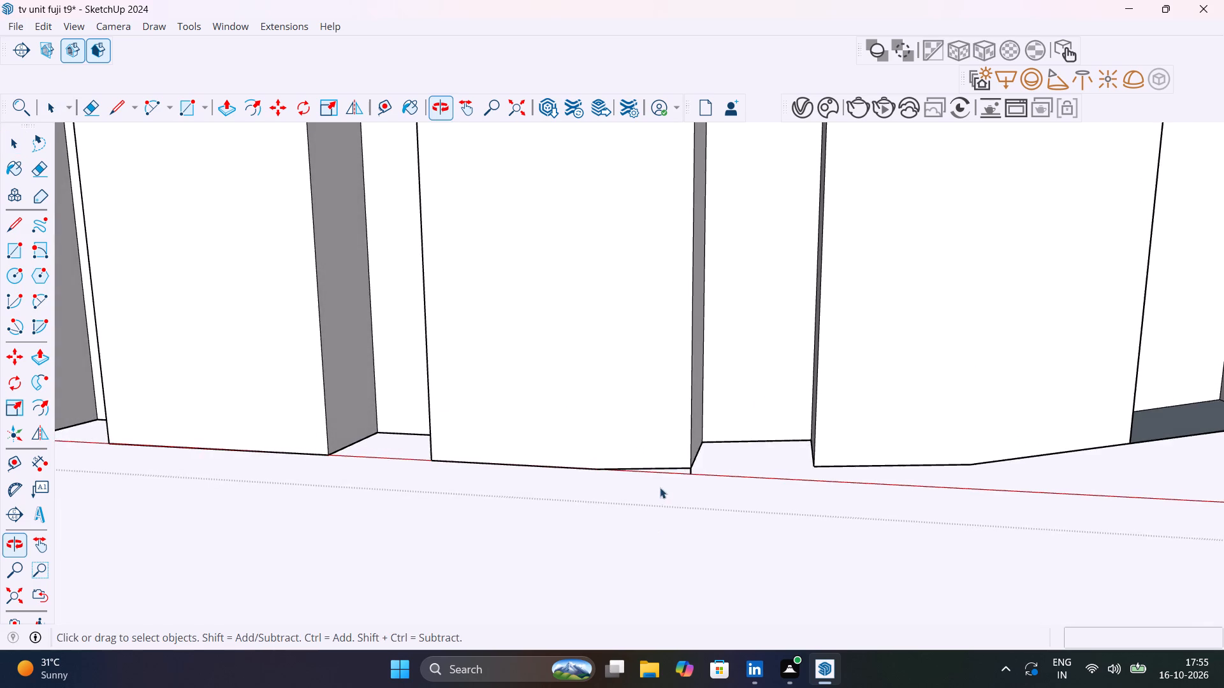
scroll(681, 469, "up", 9)
left_click(704, 474)
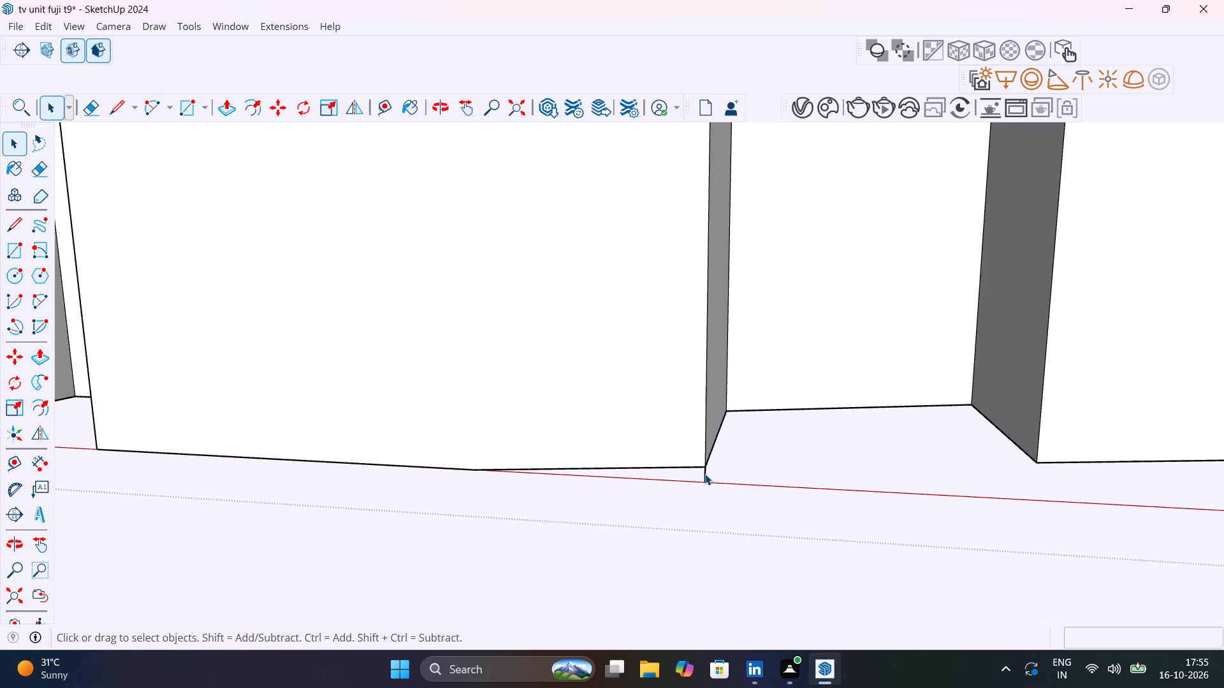
key("Delete")
Delete the face closing the lower end of the groove nearest the rounded corner, along with its front edge.
scroll(705, 474, "down", 13)
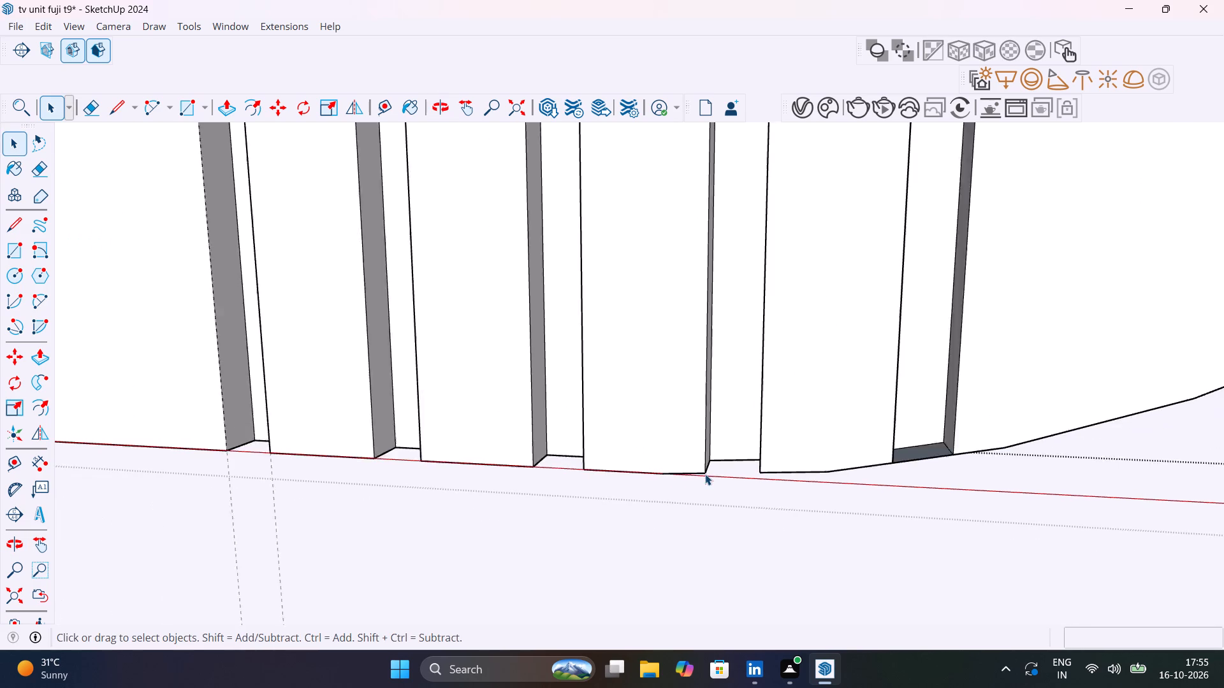
middle_click_drag(870, 459, 878, 520)
scroll(895, 448, "up", 9)
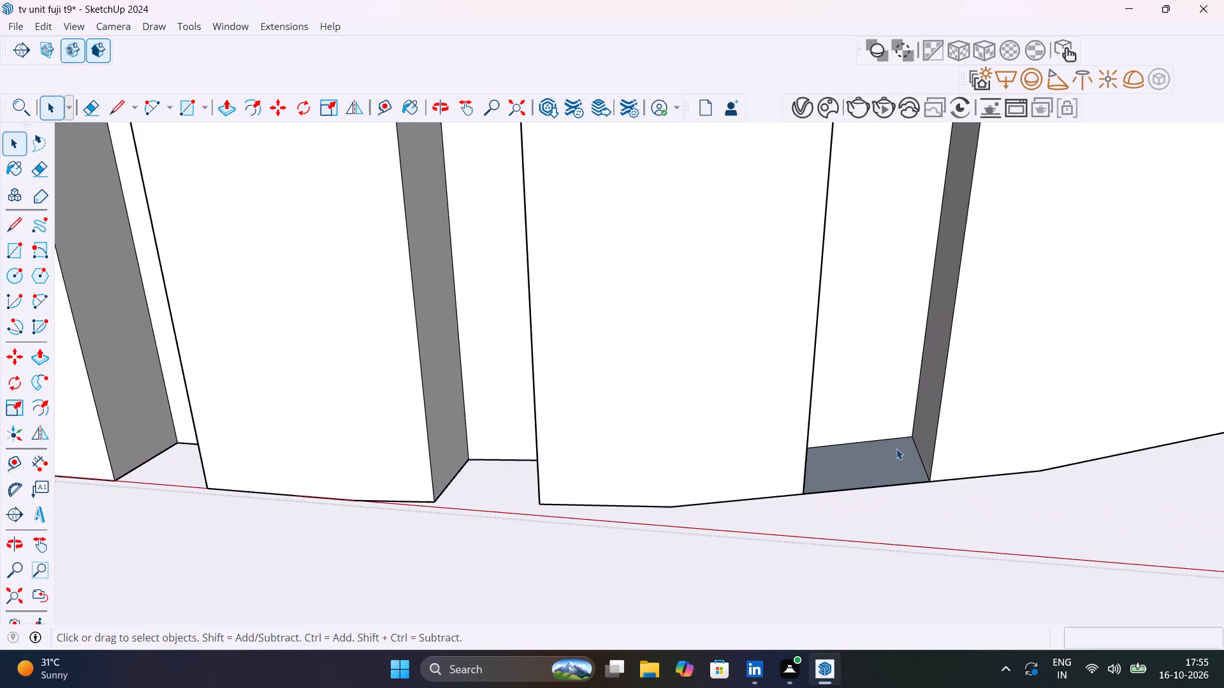
left_click(890, 469)
key("Delete")
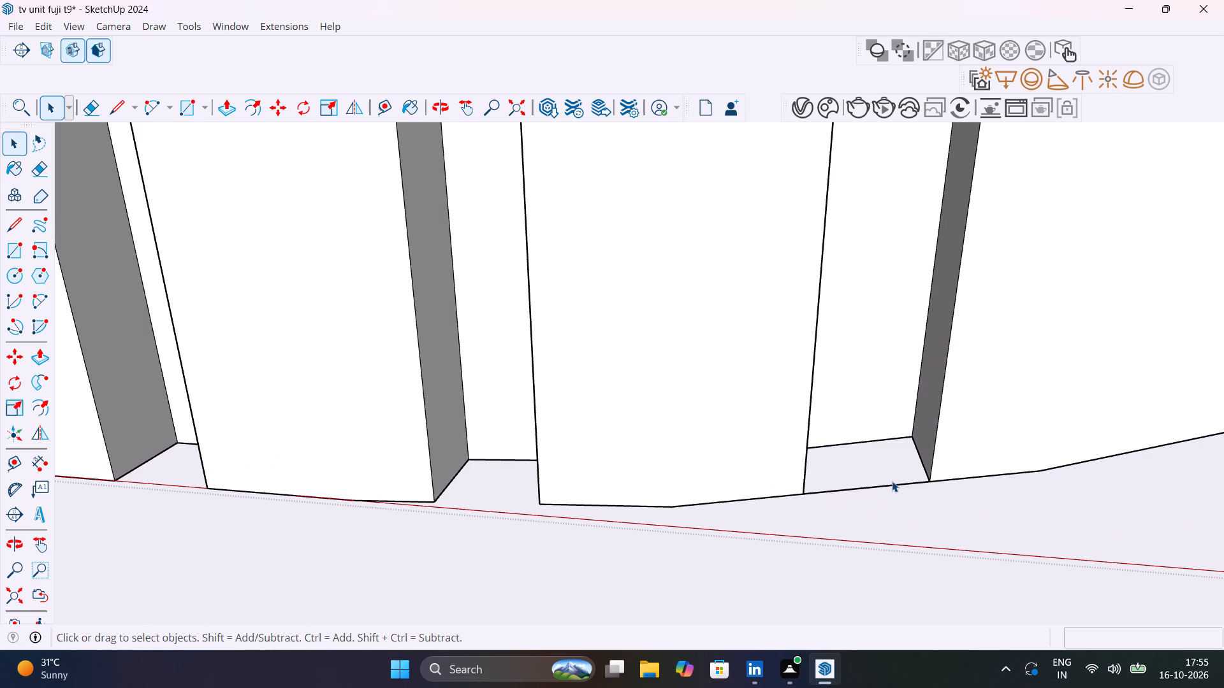
left_click(888, 487)
key("Delete")
scroll(859, 480, "down", 5)
middle_click_drag(858, 482, 917, 271)
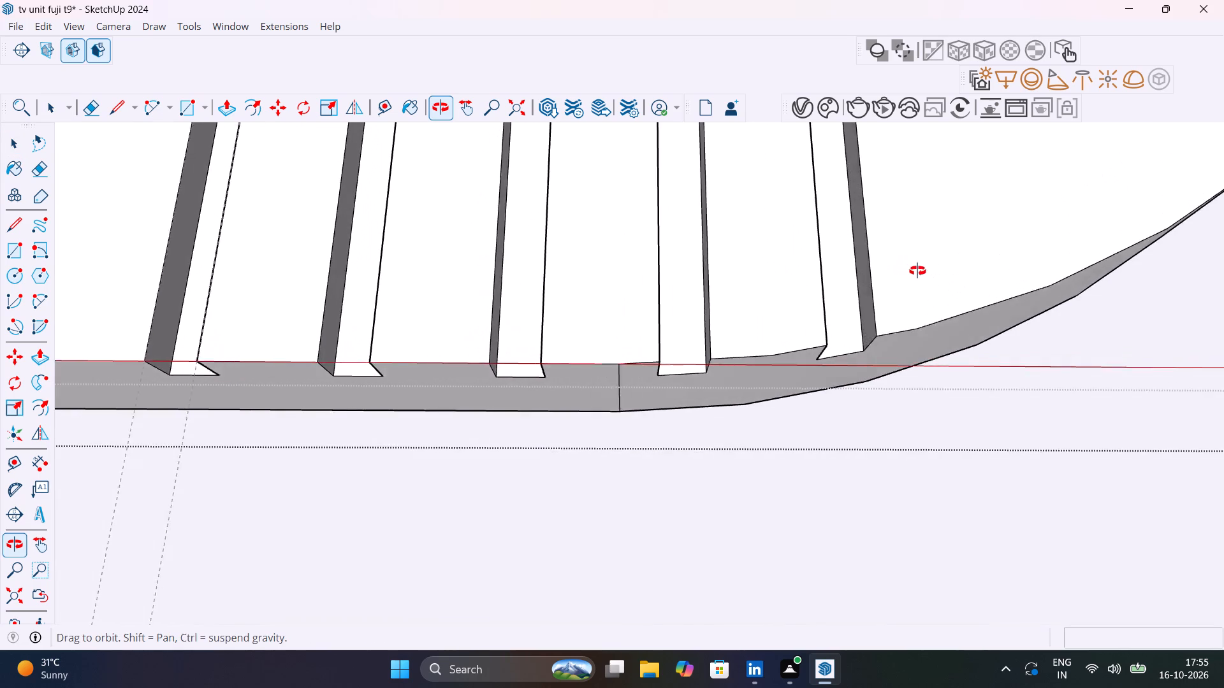
middle_click_drag(917, 271, 972, 348)
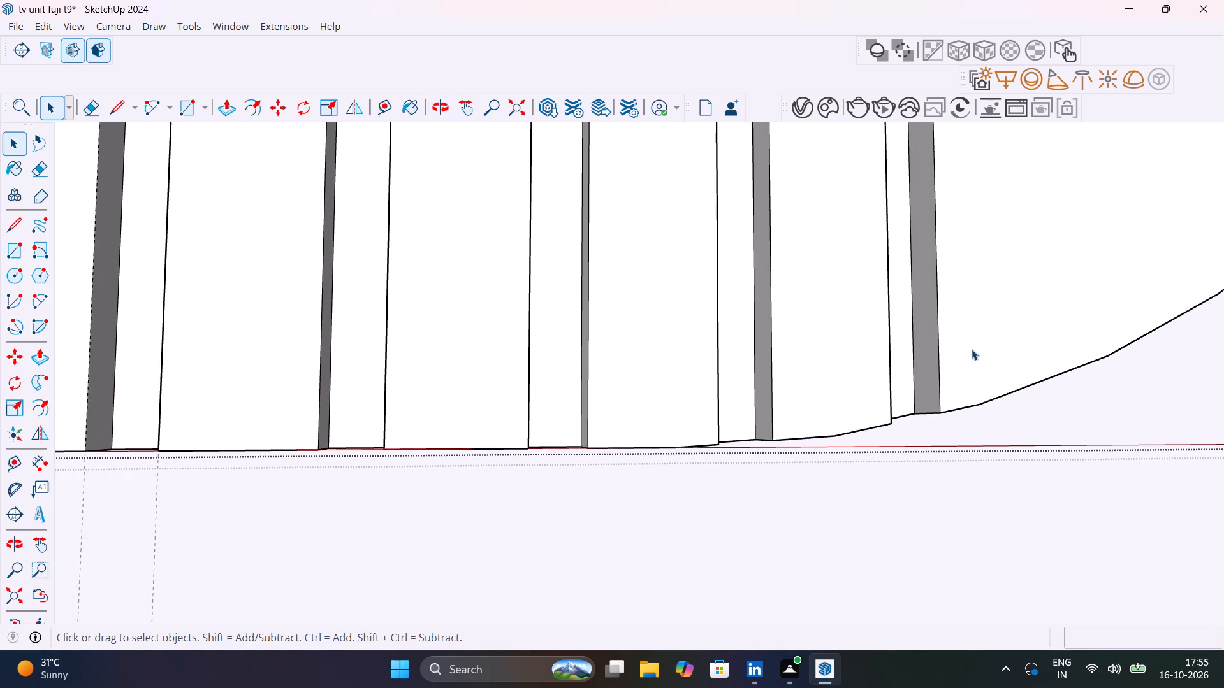
Close the rounded panel's group to return to editing the whole TV unit.
scroll(972, 349, "down", 7)
scroll(878, 387, "down", 4)
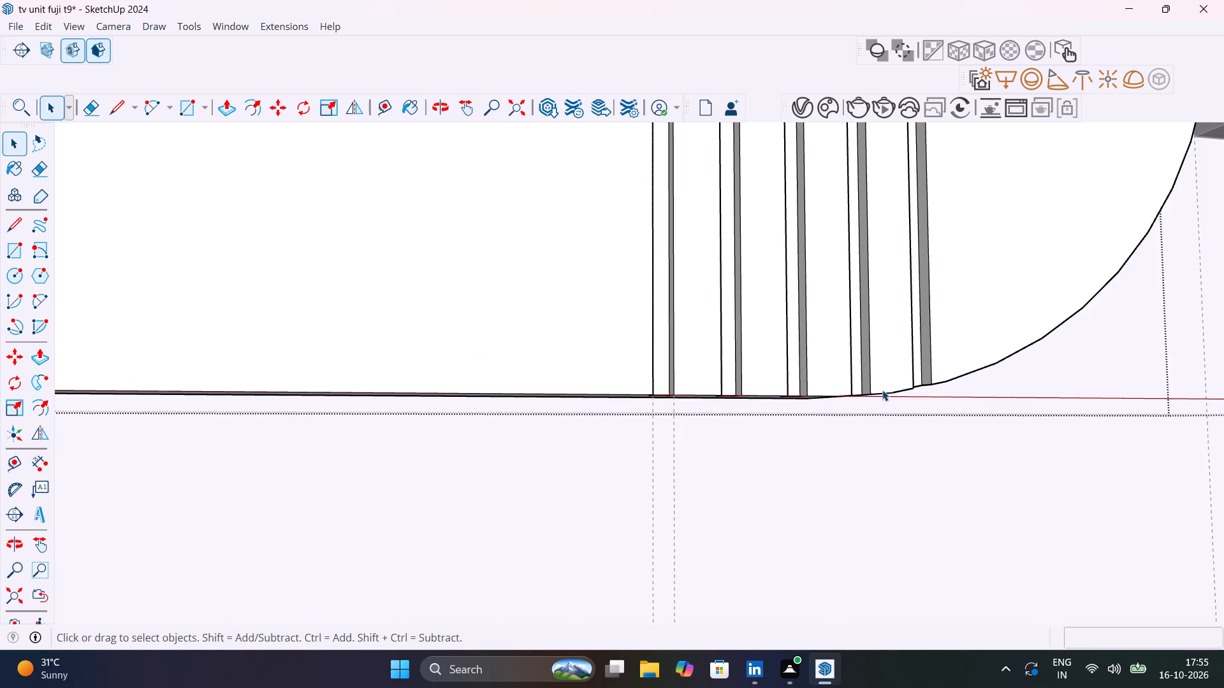
middle_click_drag(899, 379, 861, 454)
scroll(873, 448, "down", 12)
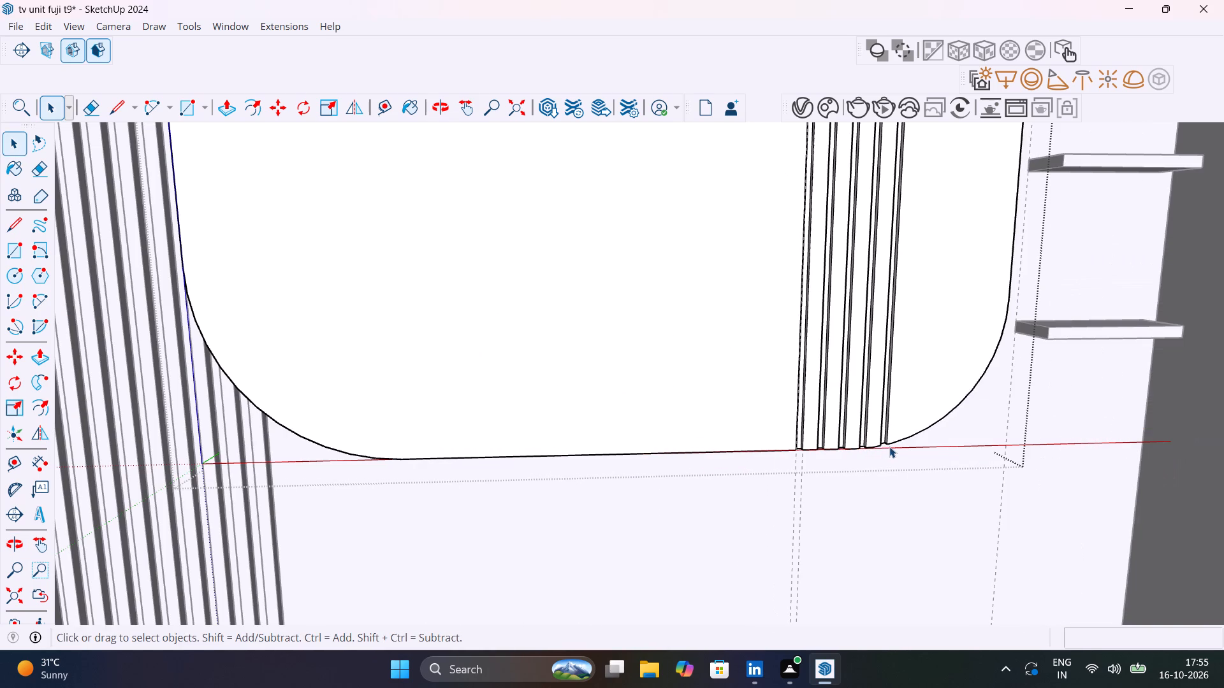
scroll(889, 443, "down", 11)
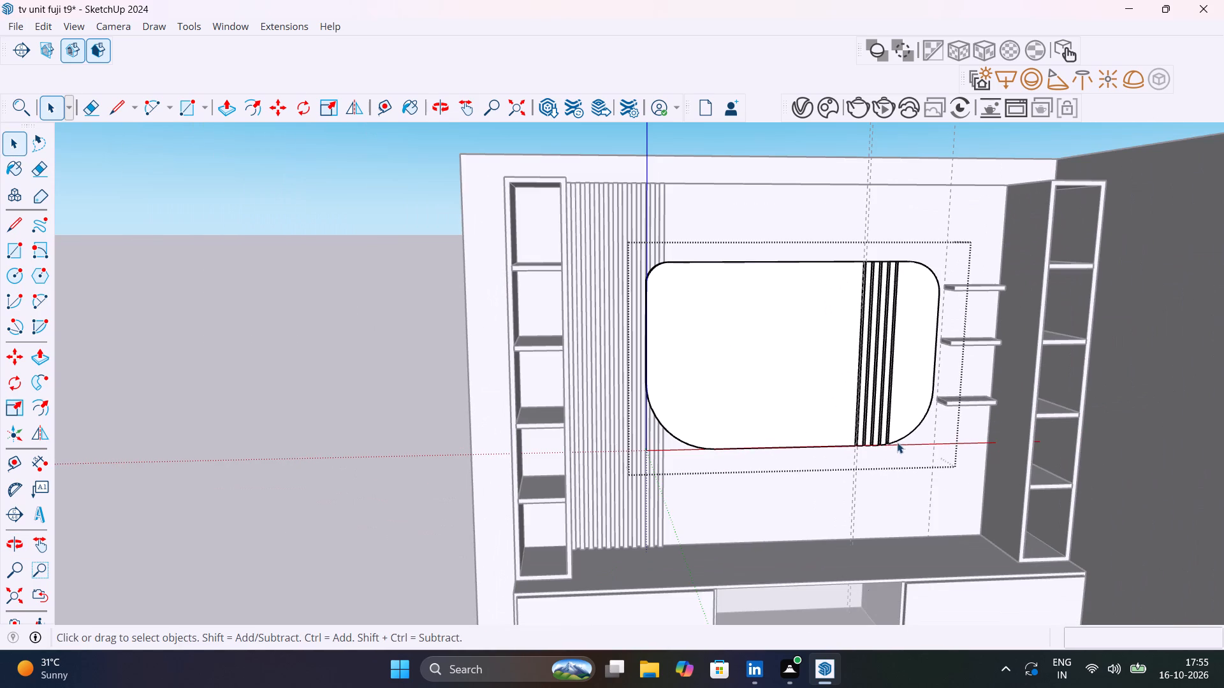
left_click(414, 363)
Examine the upper and lower ends of the five vertical grooves in the rounded panel from above and below.
scroll(841, 313, "up", 7)
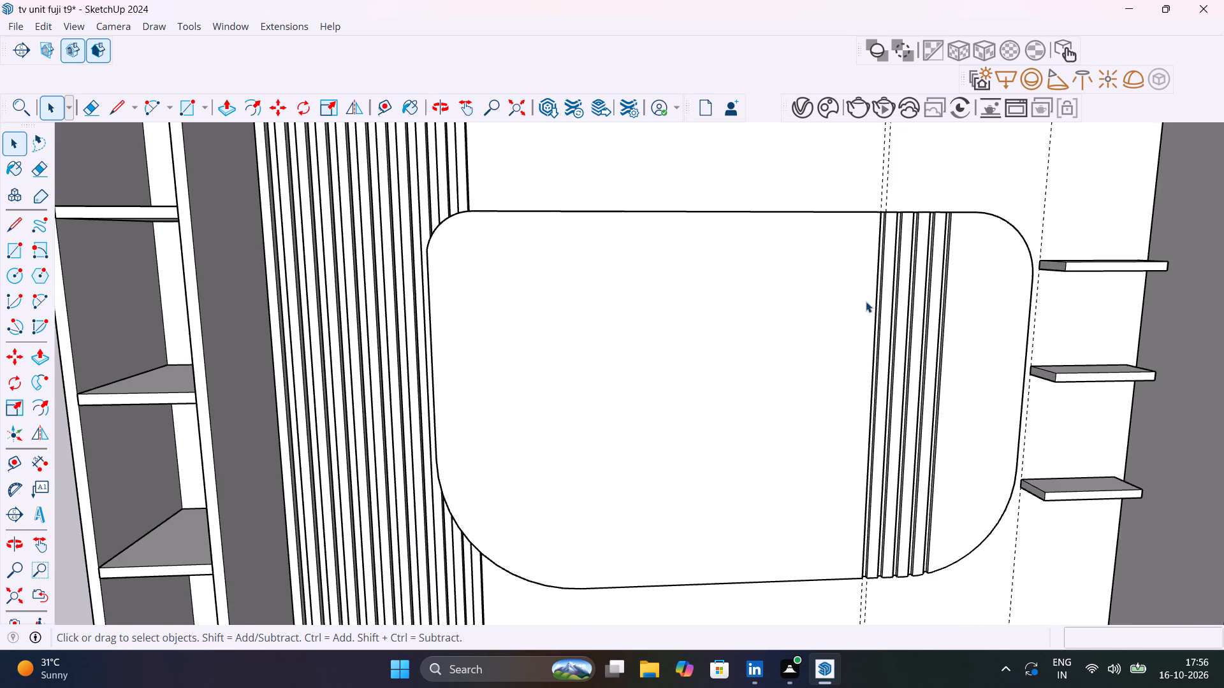
middle_click_drag(862, 301, 643, 352)
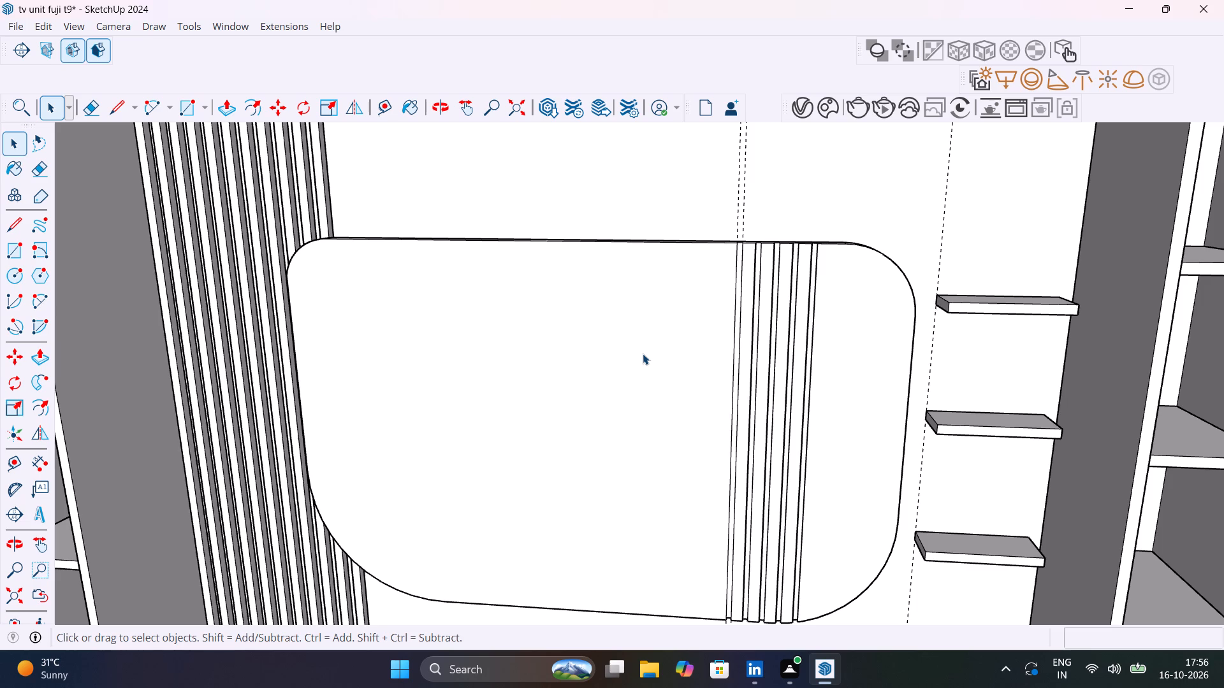
scroll(643, 354, "up", 2)
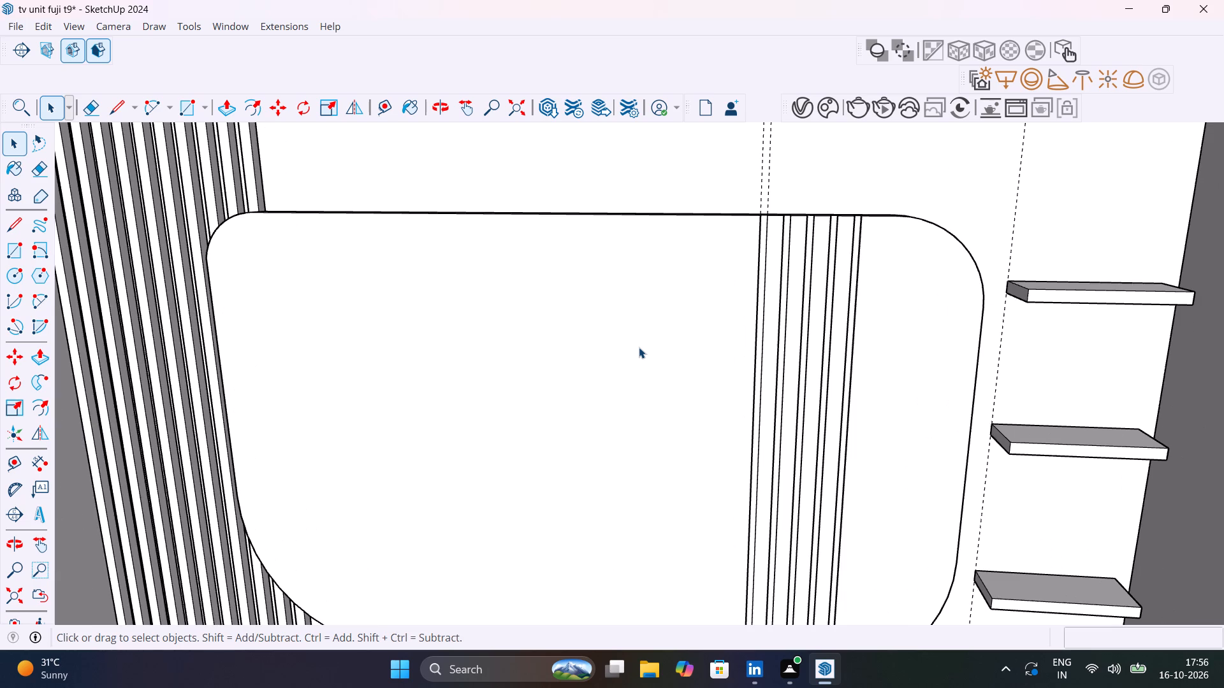
scroll(840, 228, "up", 7)
middle_click_drag(850, 230, 884, 382)
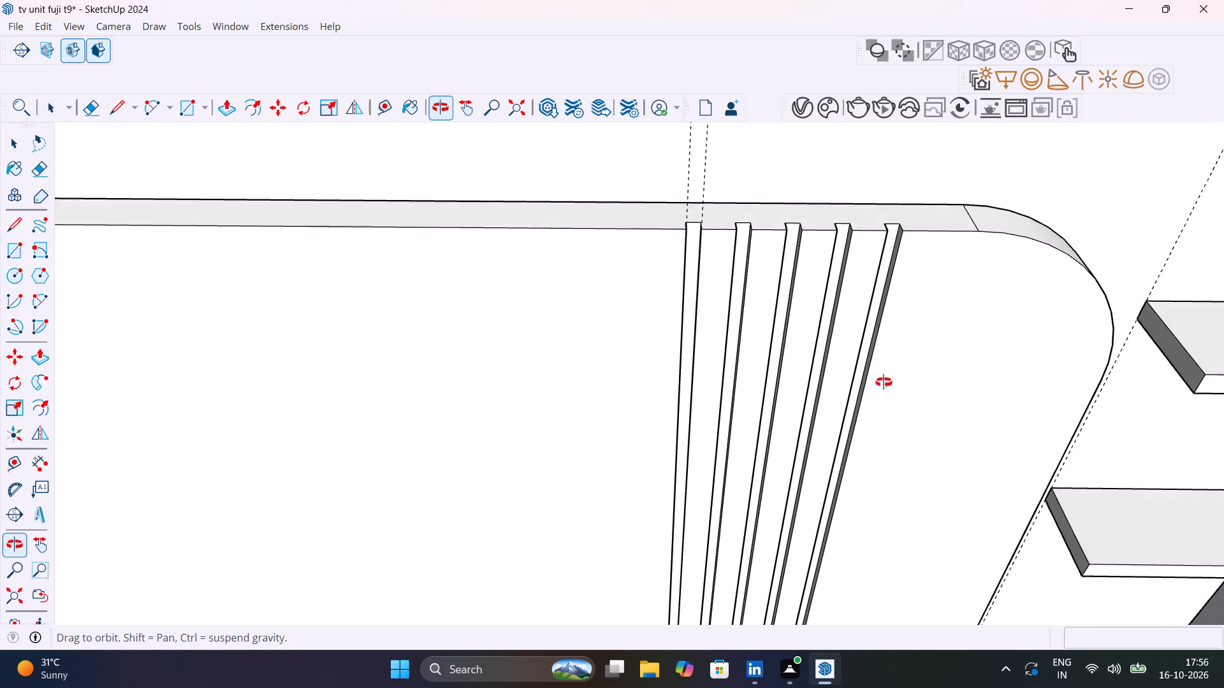
middle_click_drag(884, 382, 884, 391)
scroll(838, 355, "down", 19)
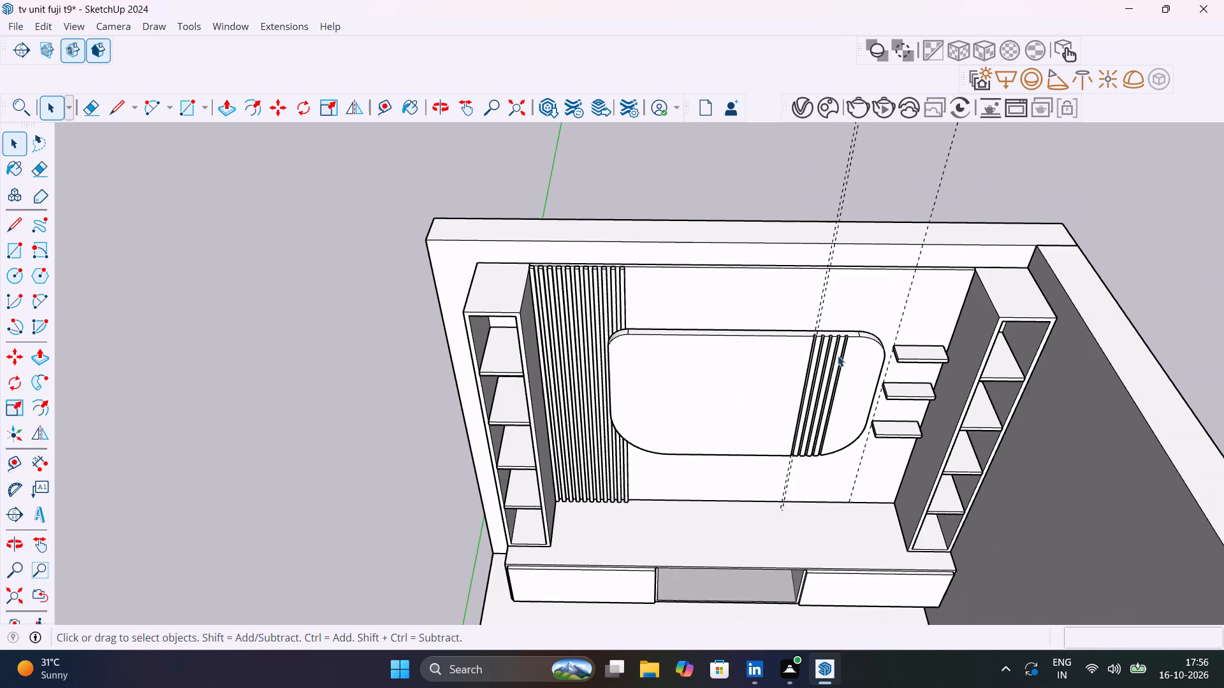
middle_click_drag(840, 361, 889, 188)
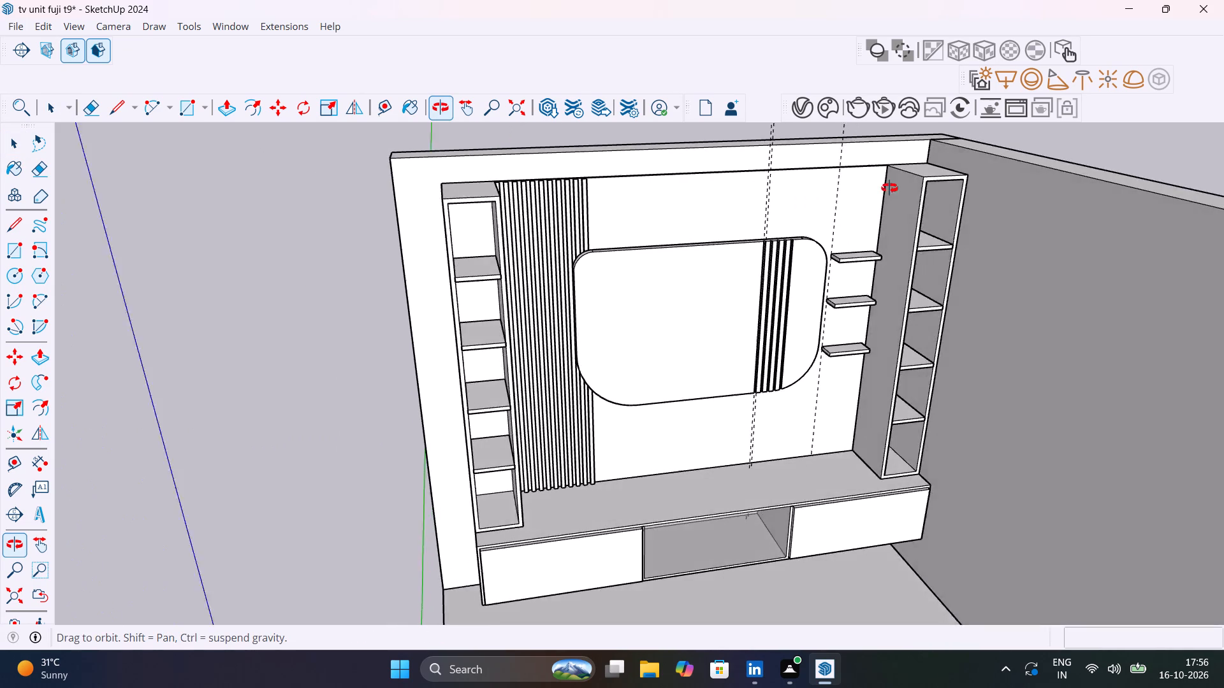
middle_click_drag(889, 188, 803, 297)
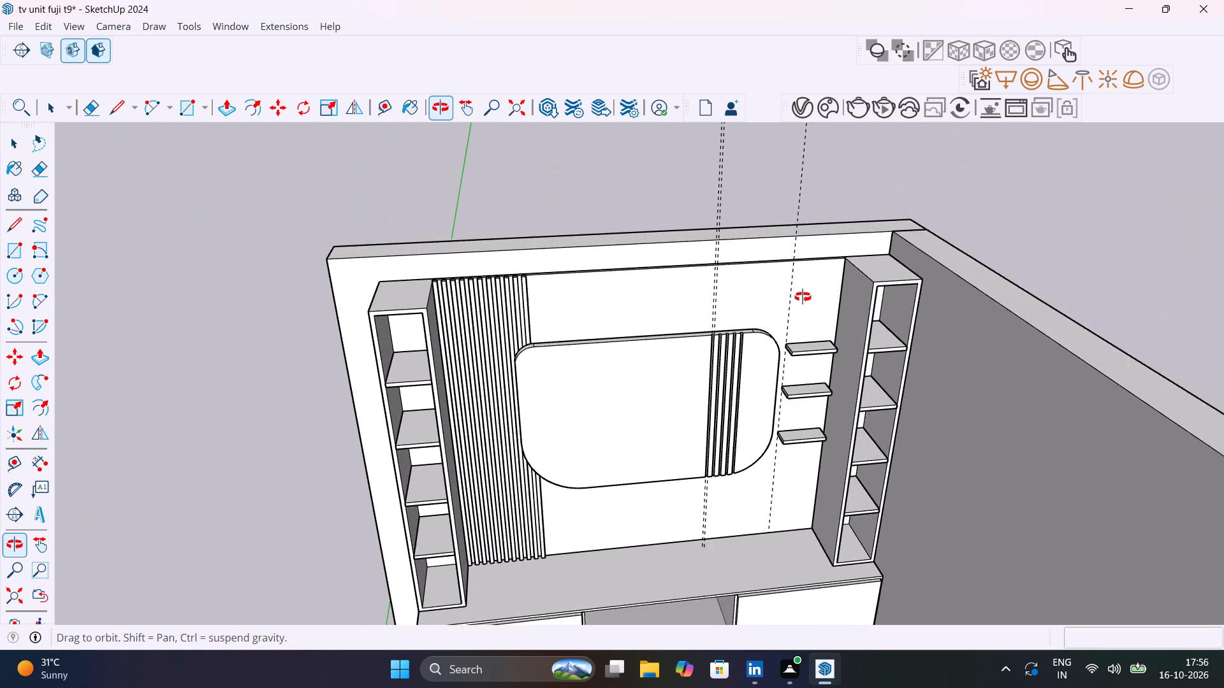
middle_click_drag(803, 297, 831, 231)
scroll(707, 395, "up", 5)
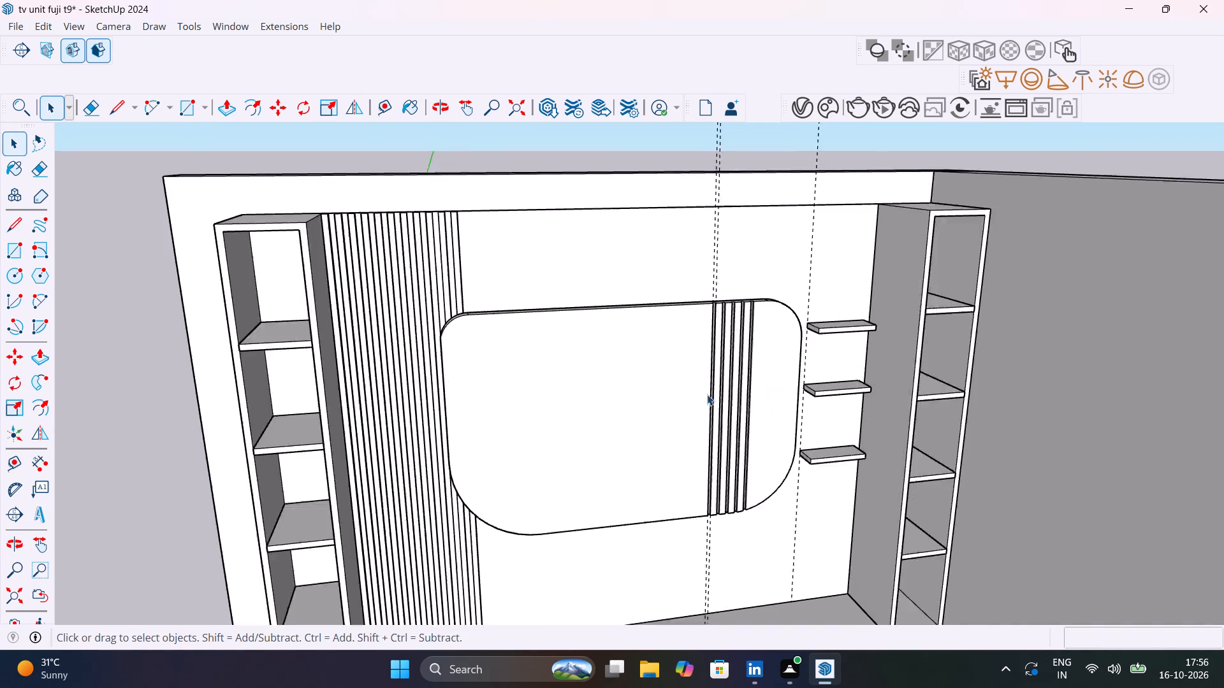
scroll(725, 381, "up", 7)
middle_click_drag(731, 374, 612, 500)
scroll(739, 271, "up", 8)
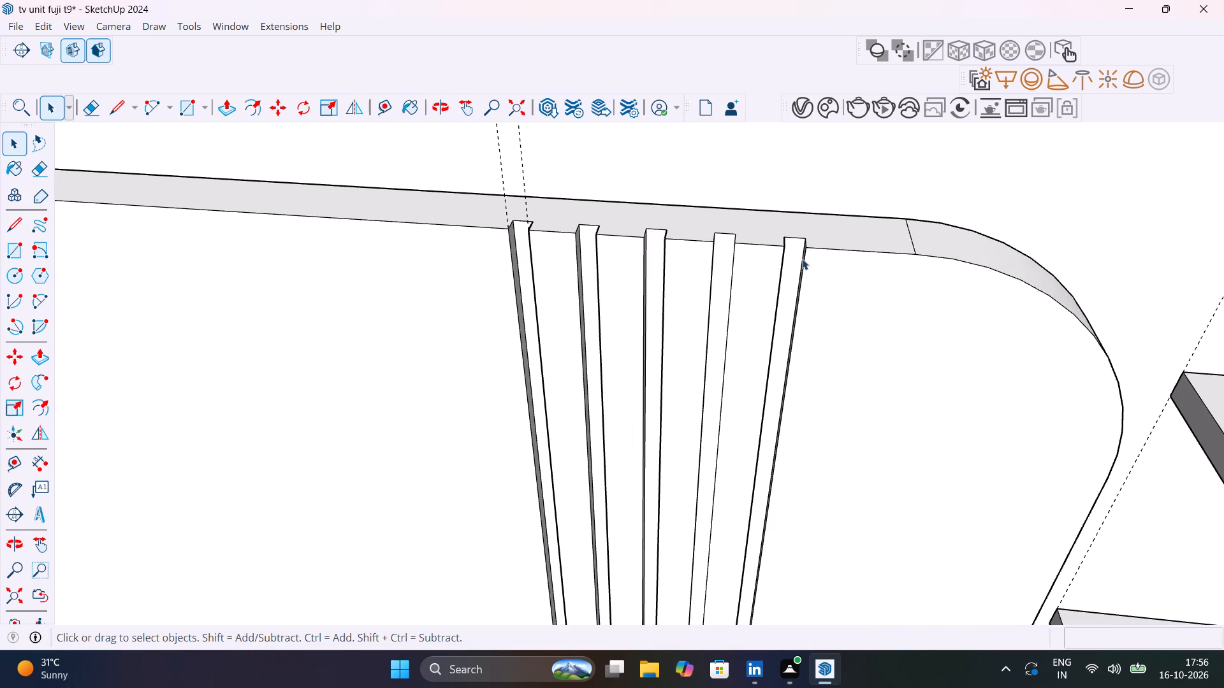
middle_click_drag(802, 259, 883, 307)
scroll(808, 310, "down", 17)
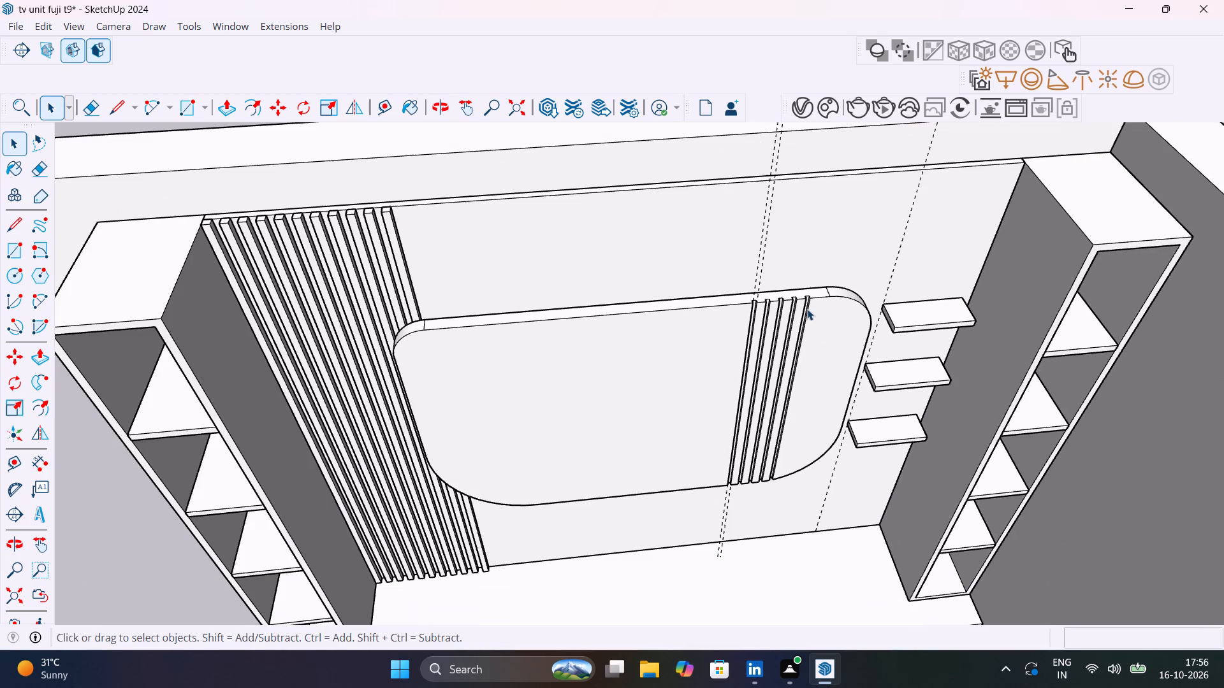
scroll(748, 492, "up", 7)
middle_click_drag(772, 475, 896, 187)
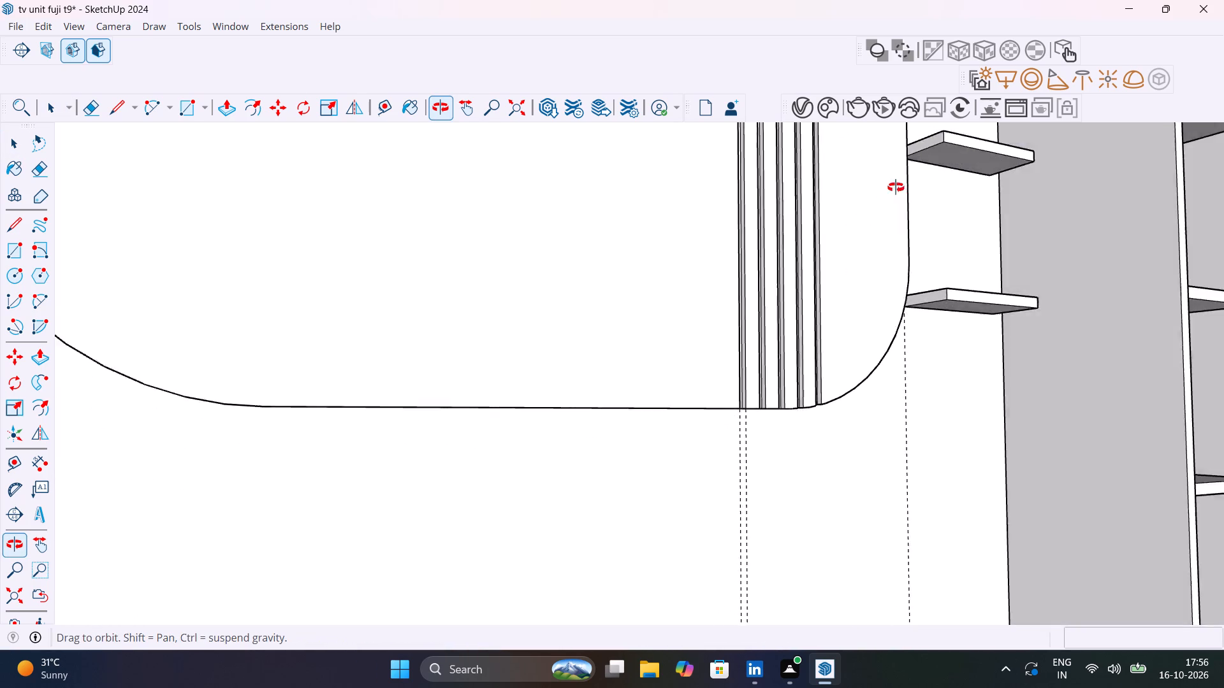
middle_click_drag(896, 187, 938, 138)
scroll(812, 406, "up", 11)
middle_click_drag(812, 405, 738, 354)
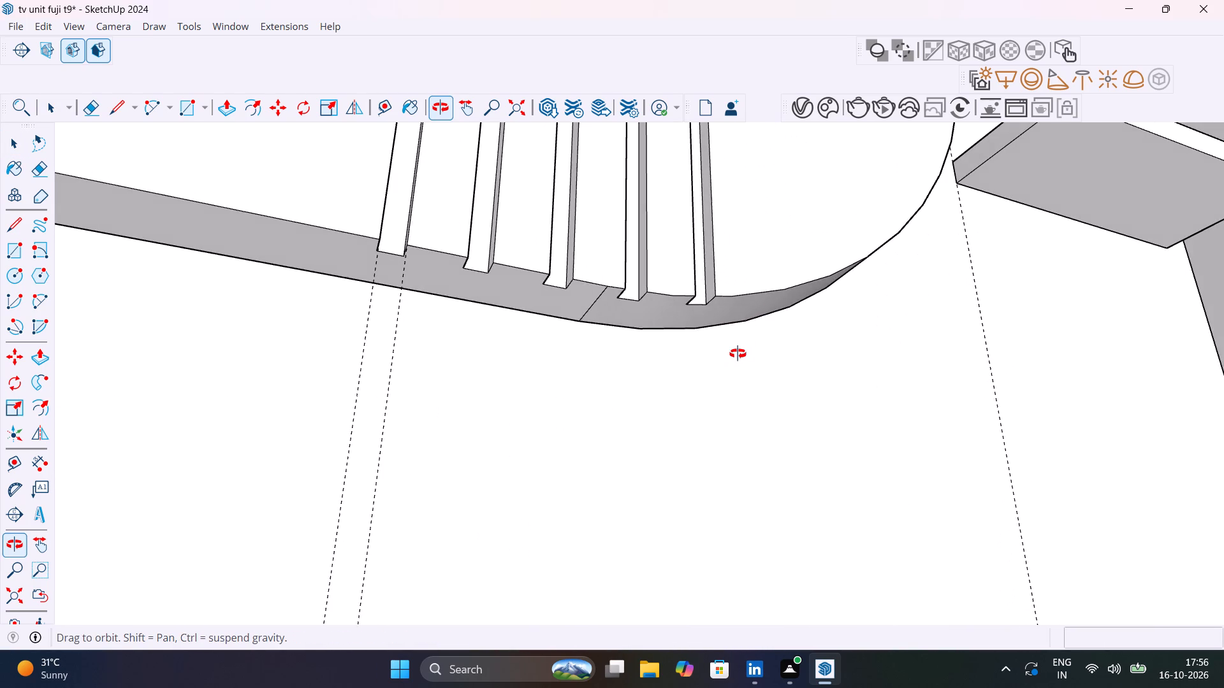
middle_click_drag(738, 354, 730, 431)
scroll(721, 432, "down", 20)
scroll(721, 432, "down", 1)
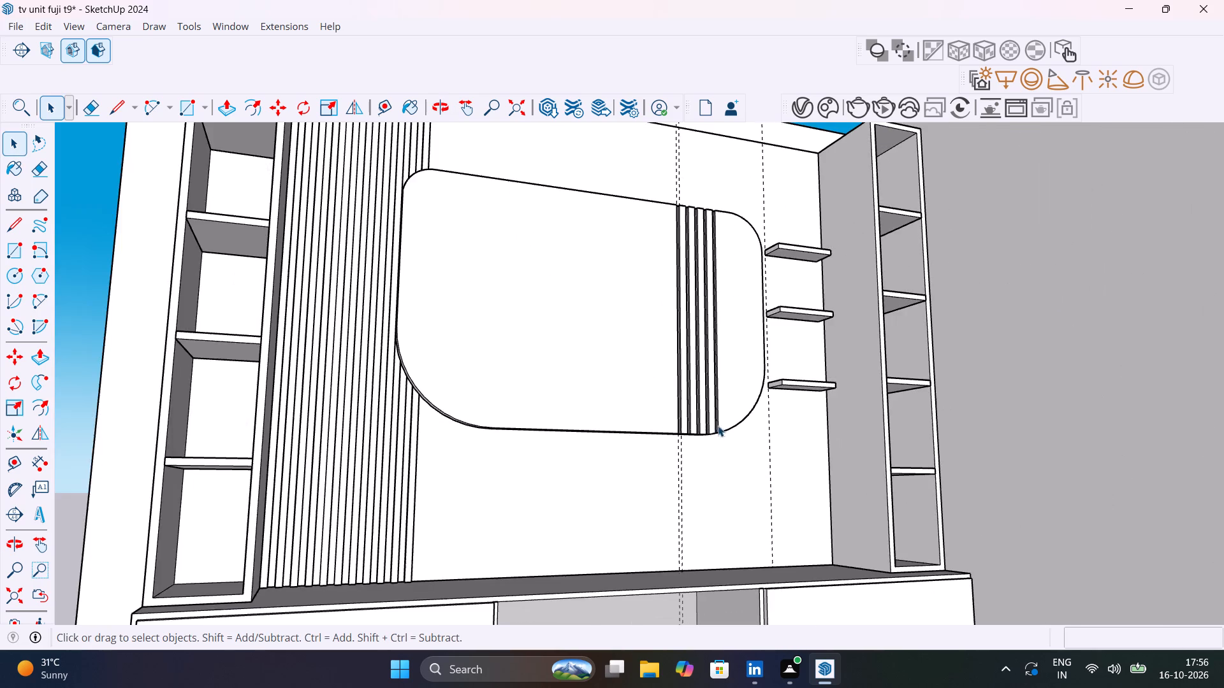
middle_click_drag(715, 371, 680, 487)
scroll(645, 379, "down", 7)
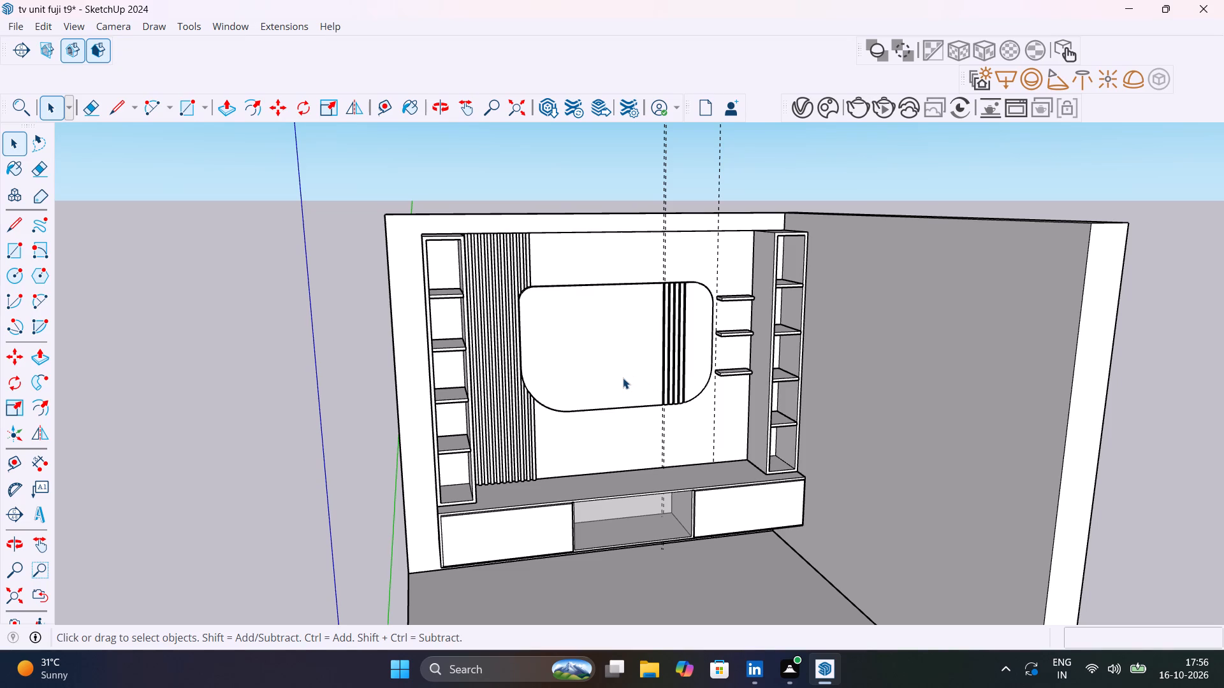
scroll(685, 296, "up", 10)
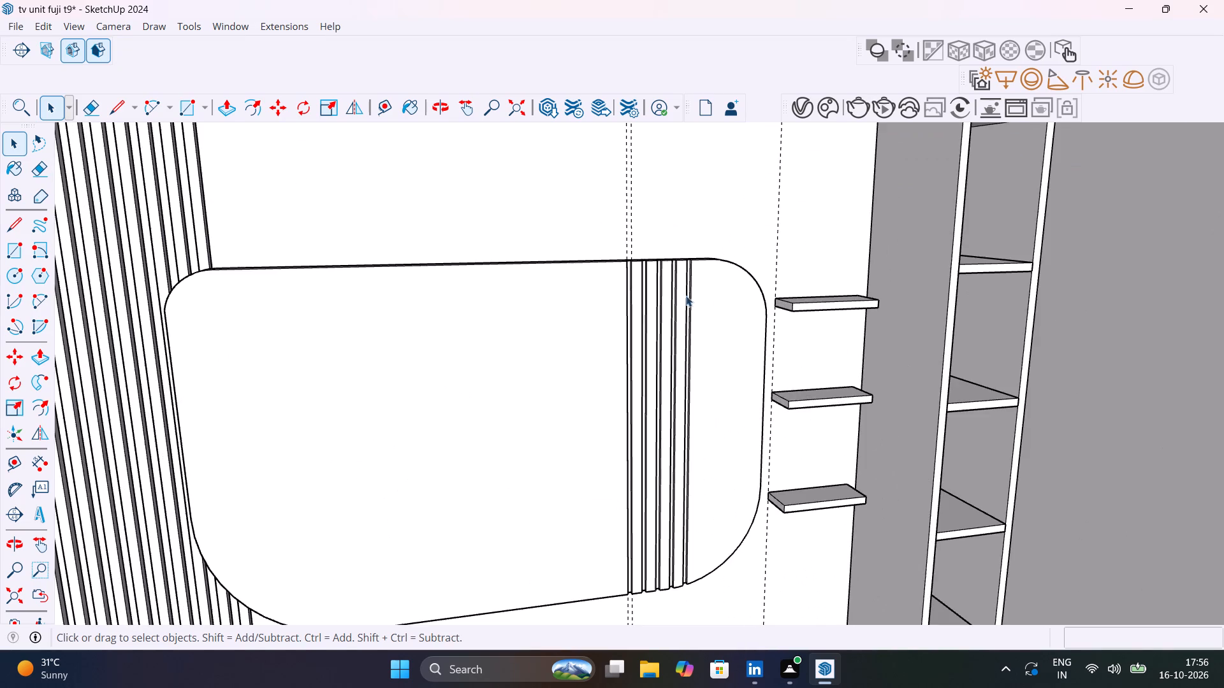
middle_click_drag(704, 299, 652, 533)
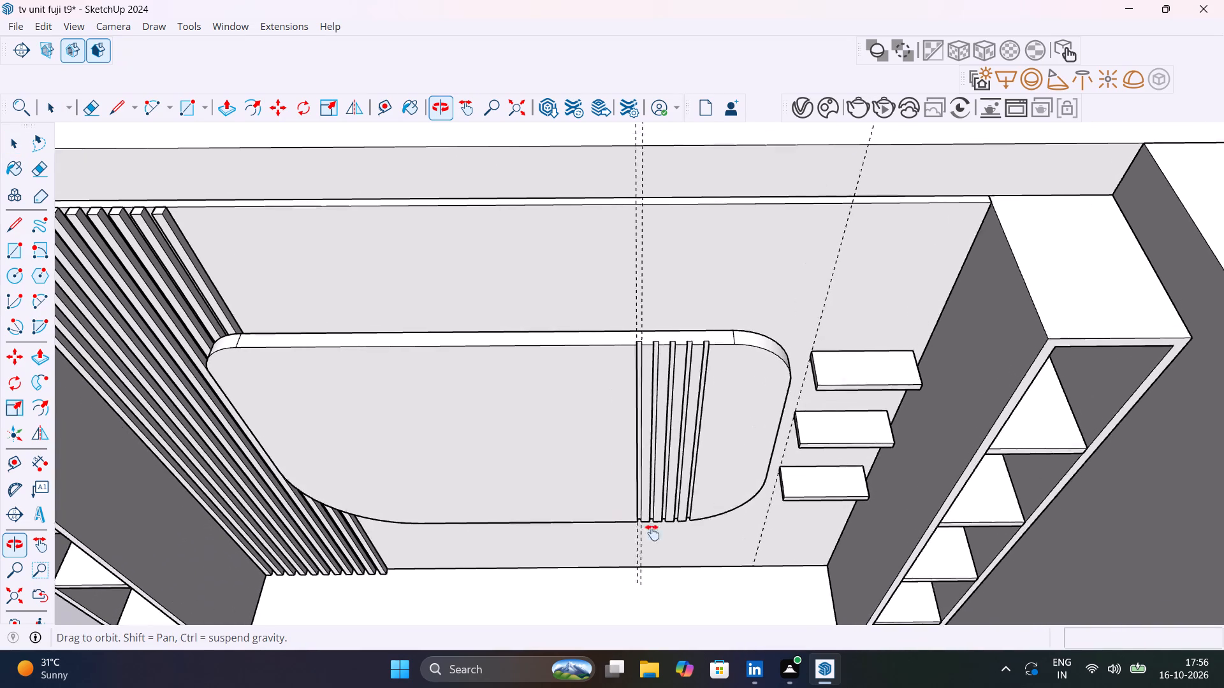
middle_click_drag(652, 533, 706, 559)
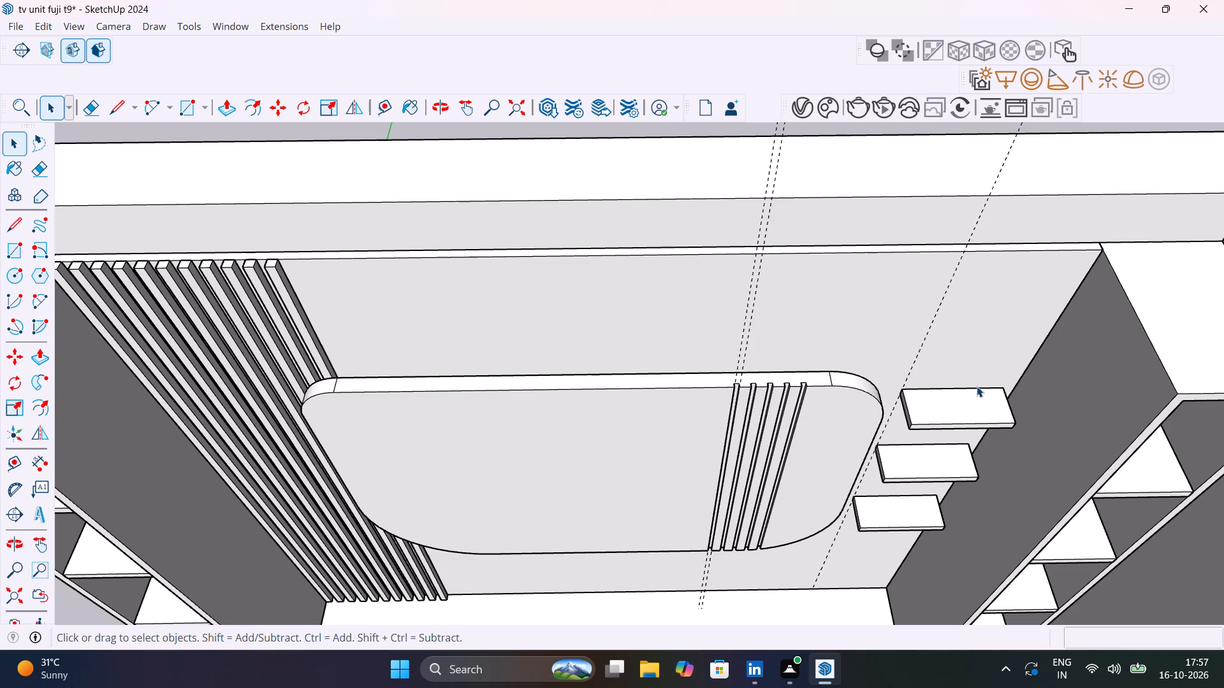
Erase the three vertical construction guide lines running past the grooves and the small wall shelves.
scroll(977, 386, "down", 9)
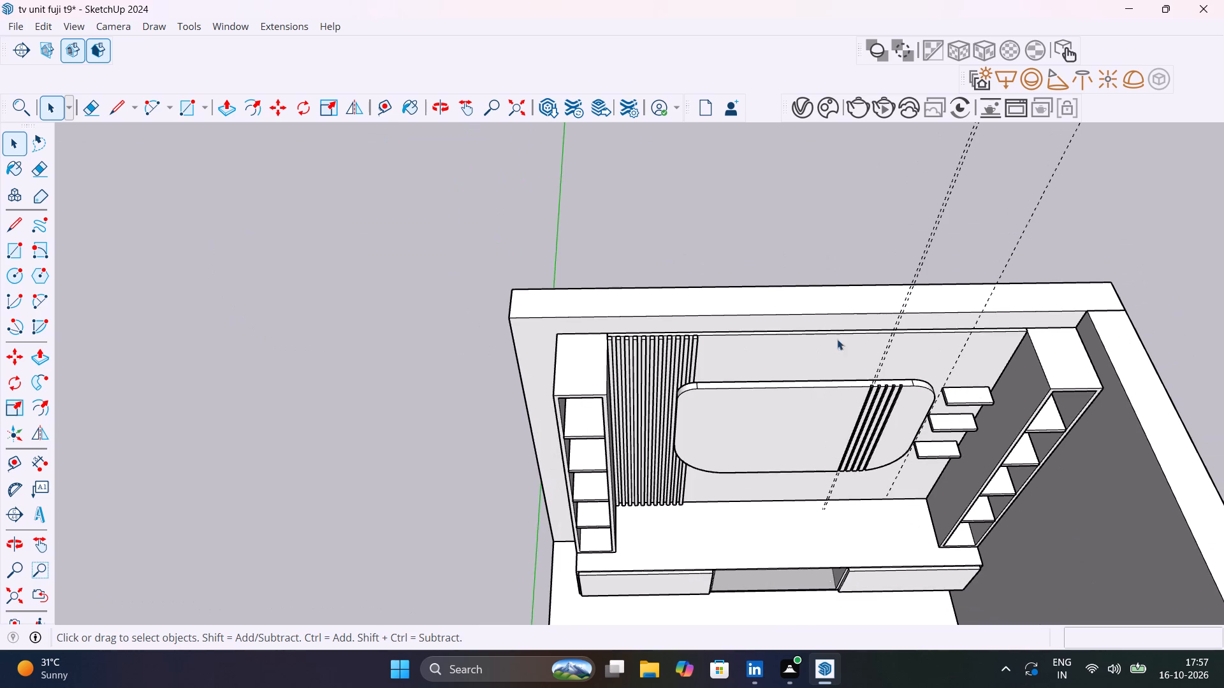
left_click(795, 231)
scroll(918, 280, "down", 1)
middle_click_drag(911, 252, 877, 233)
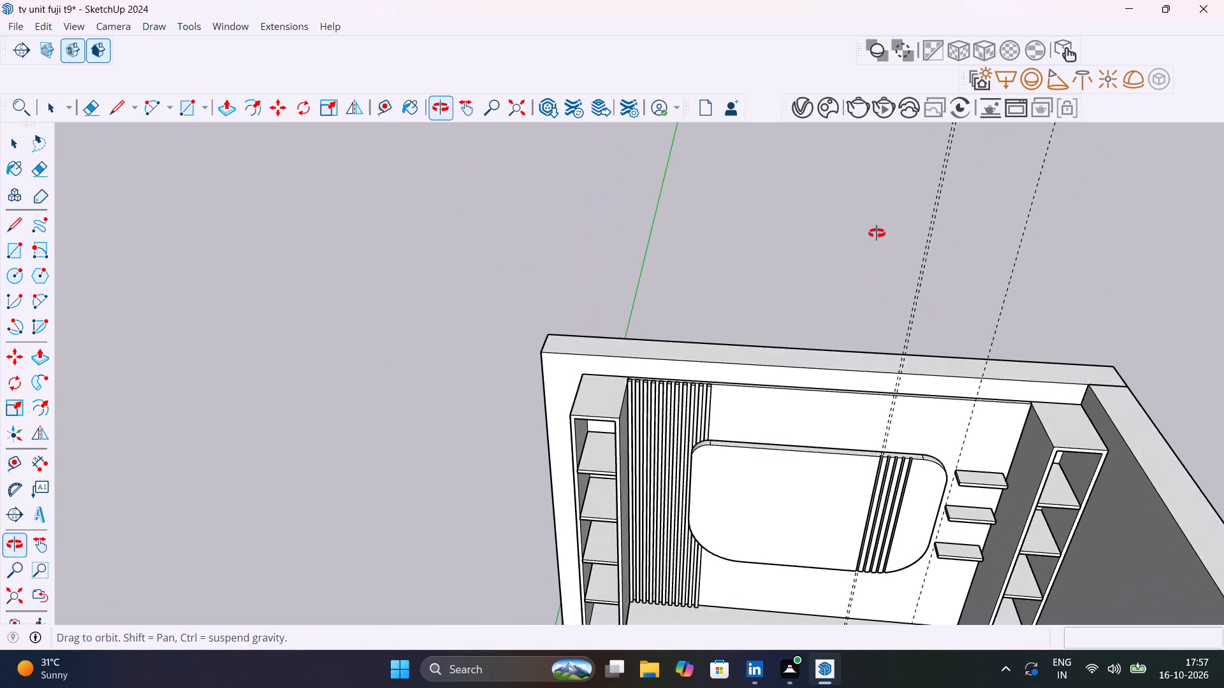
middle_click_drag(877, 233, 813, 396)
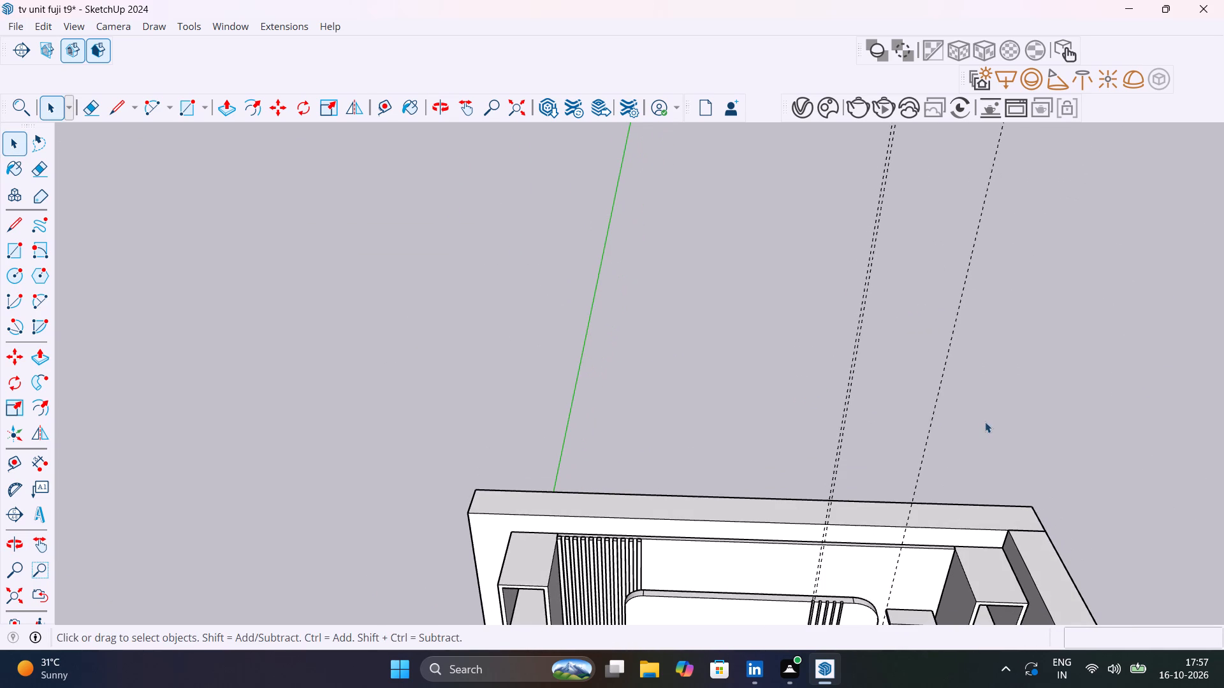
key("e")
left_click_drag(985, 384, 822, 320)
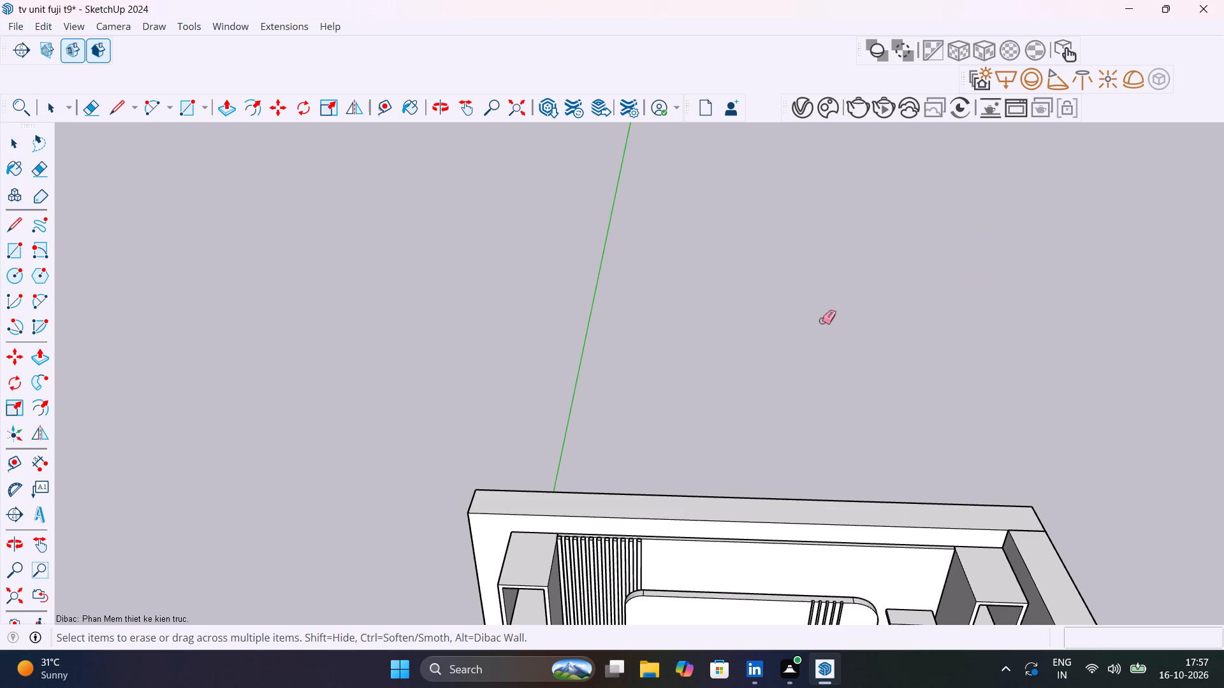
scroll(837, 460, "up", 6)
middle_click_drag(839, 461, 919, 284, "shift")
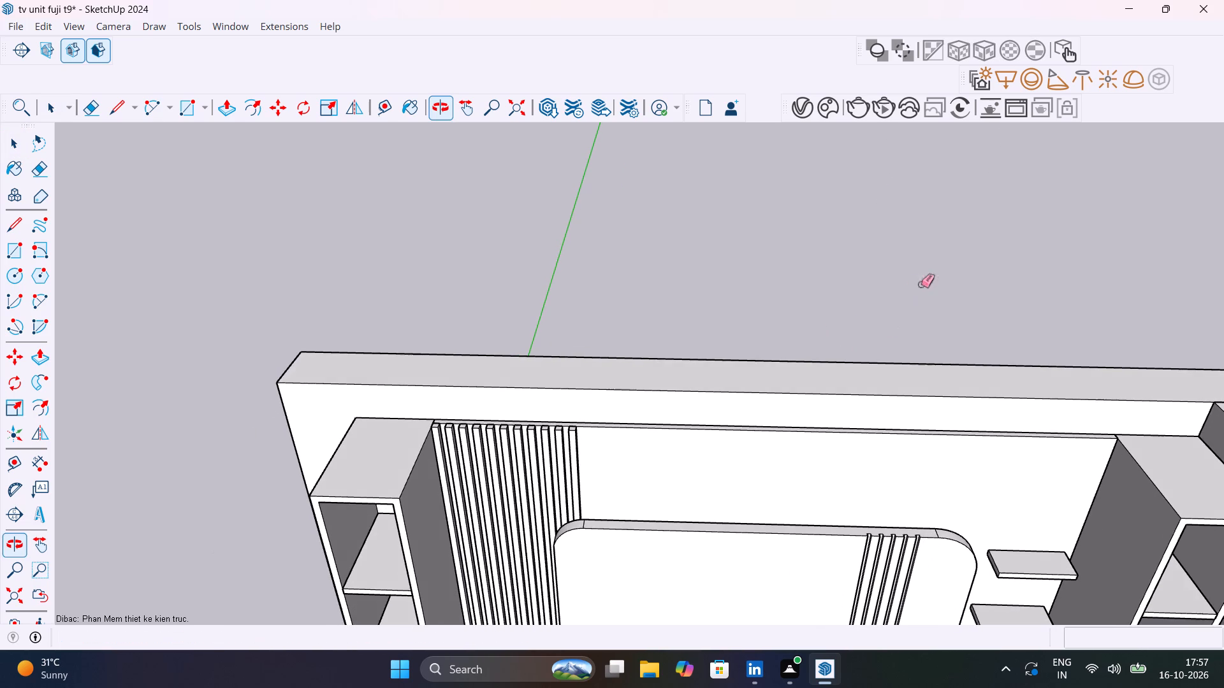
key("space")
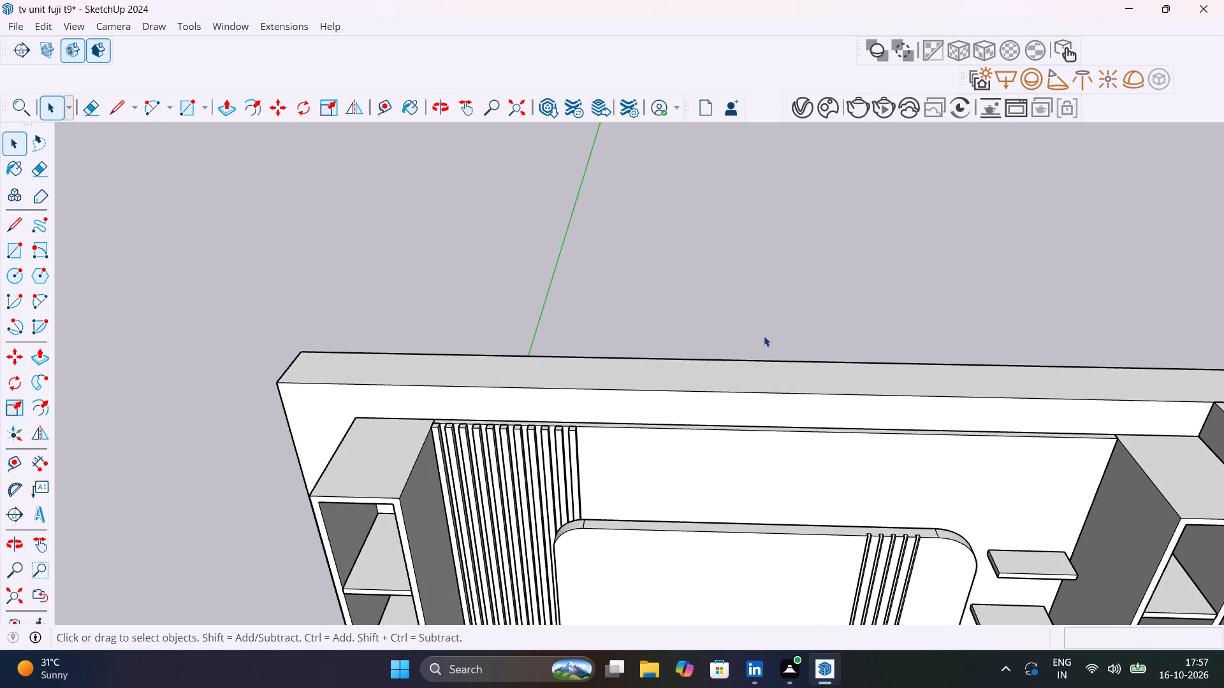
left_click(764, 336)
Inspect the groove openings along the rounded panel's top edge and the overall TV unit from above.
middle_click_drag(867, 331, 874, 305)
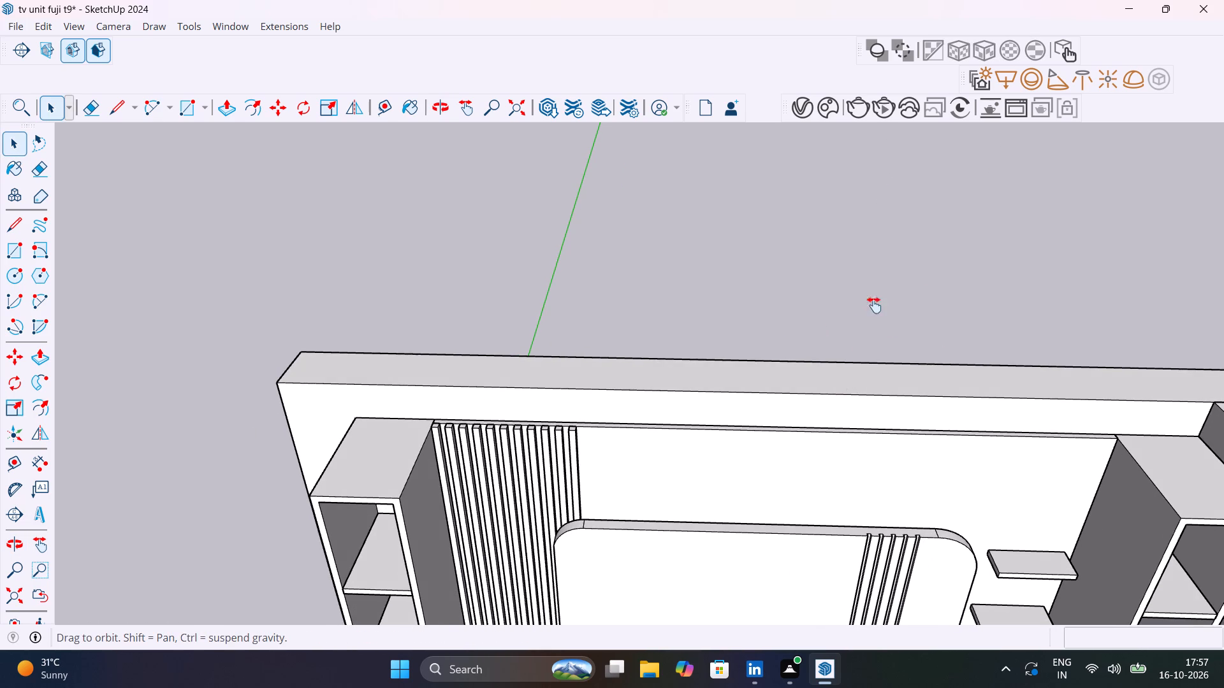
middle_click_drag(874, 305, 1102, 322)
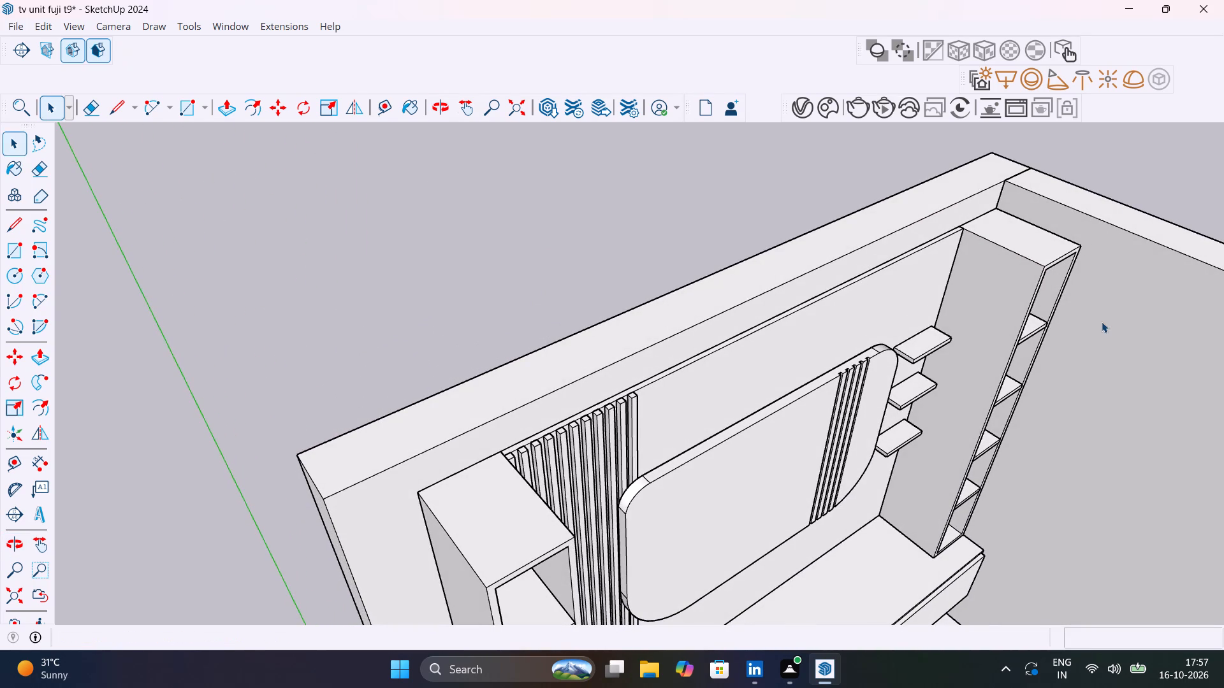
scroll(805, 390, "up", 4)
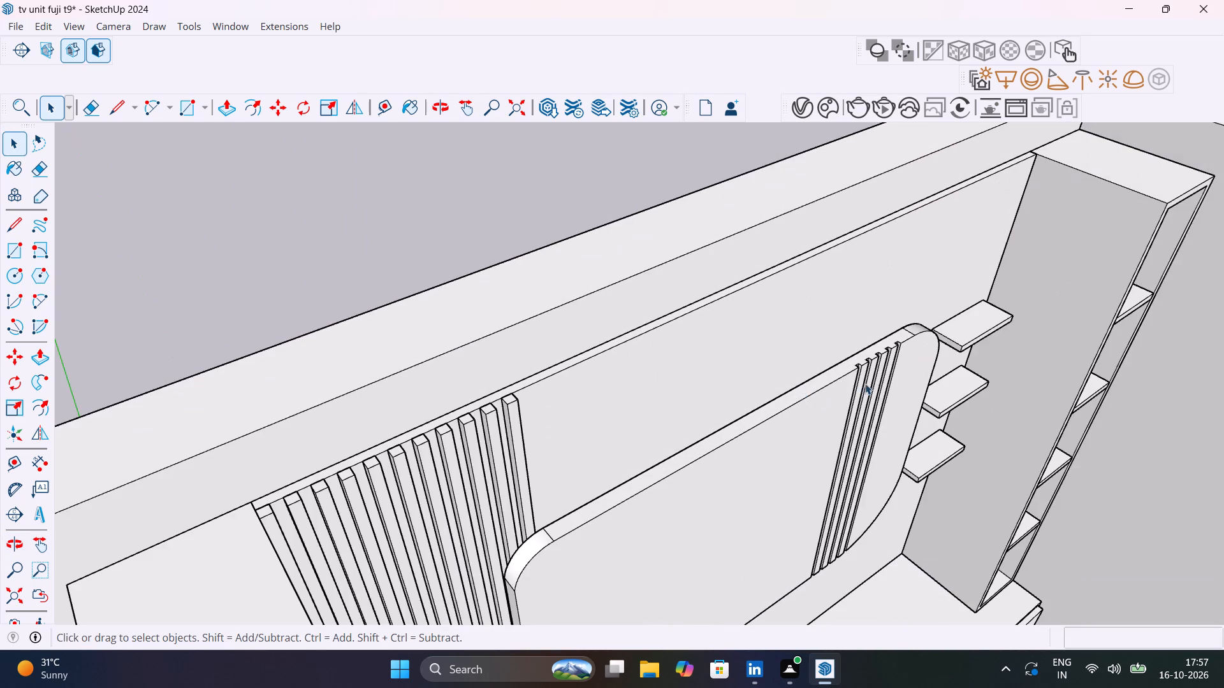
scroll(882, 371, "up", 13)
middle_click_drag(905, 361, 928, 471)
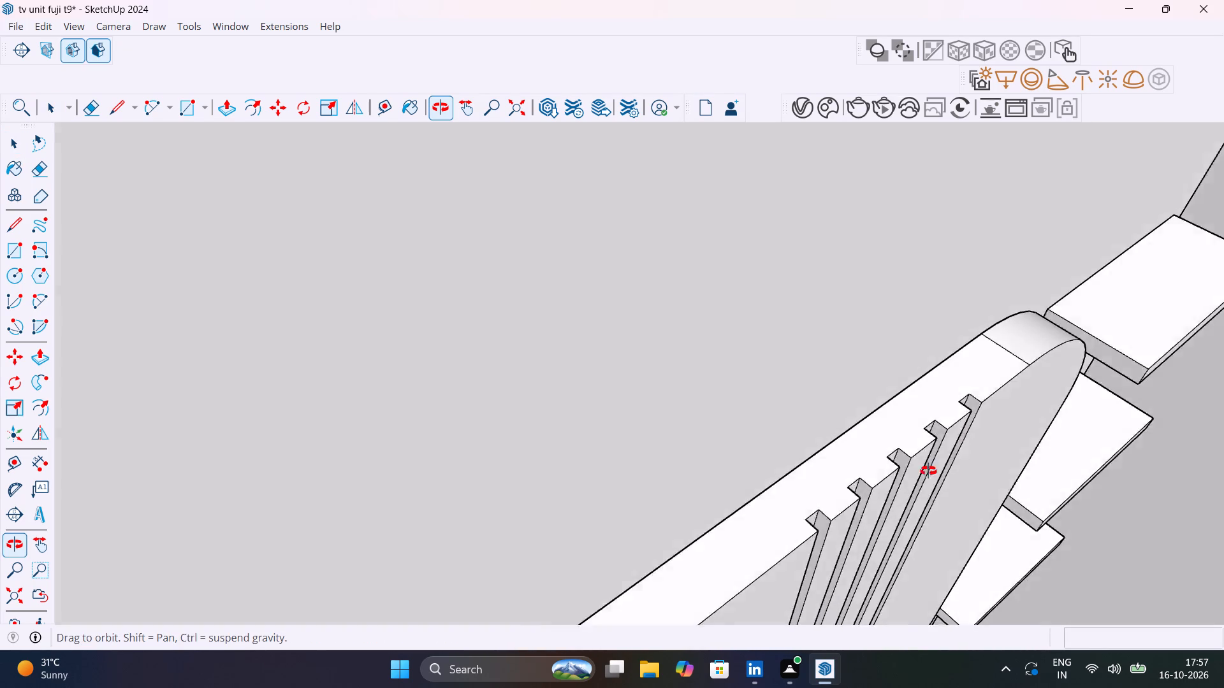
middle_click_drag(928, 471, 946, 406)
scroll(946, 406, "down", 14)
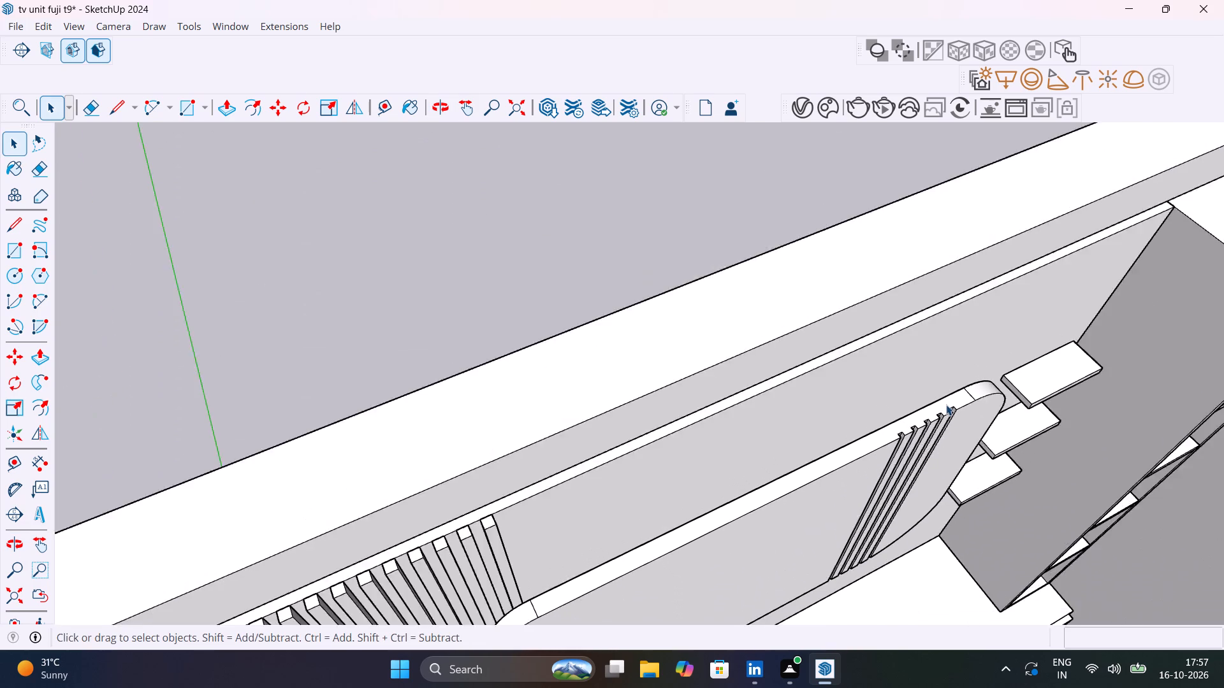
scroll(946, 404, "down", 6)
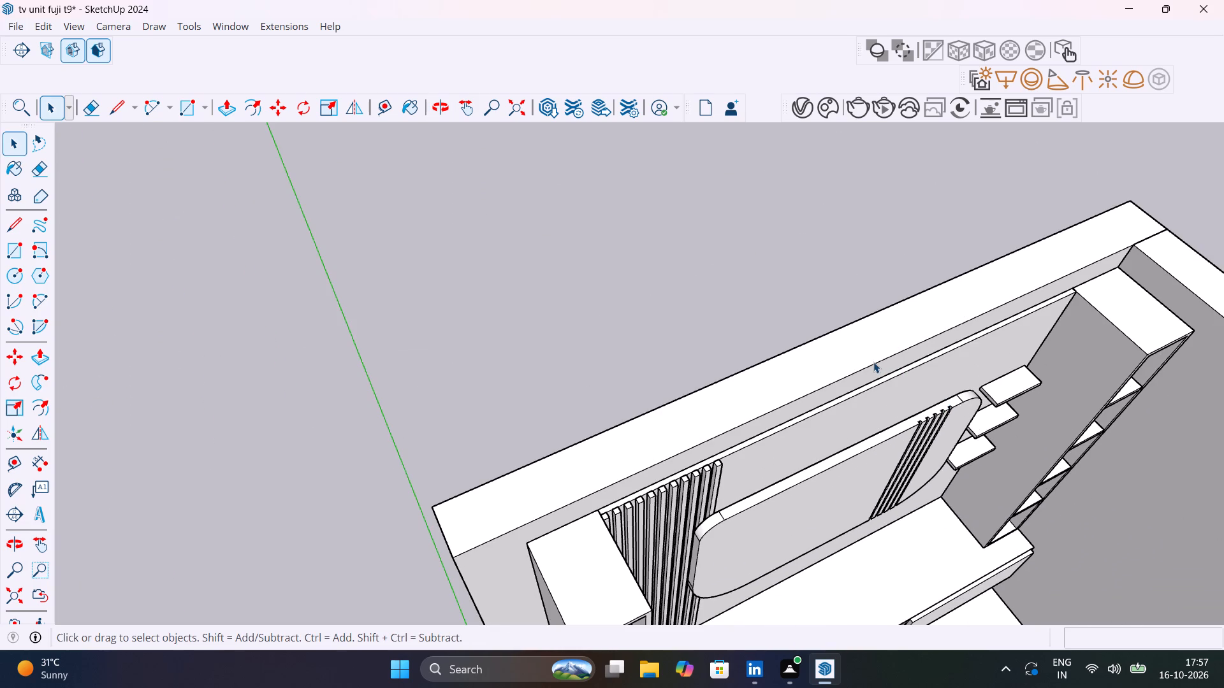
scroll(873, 362, "up", 2)
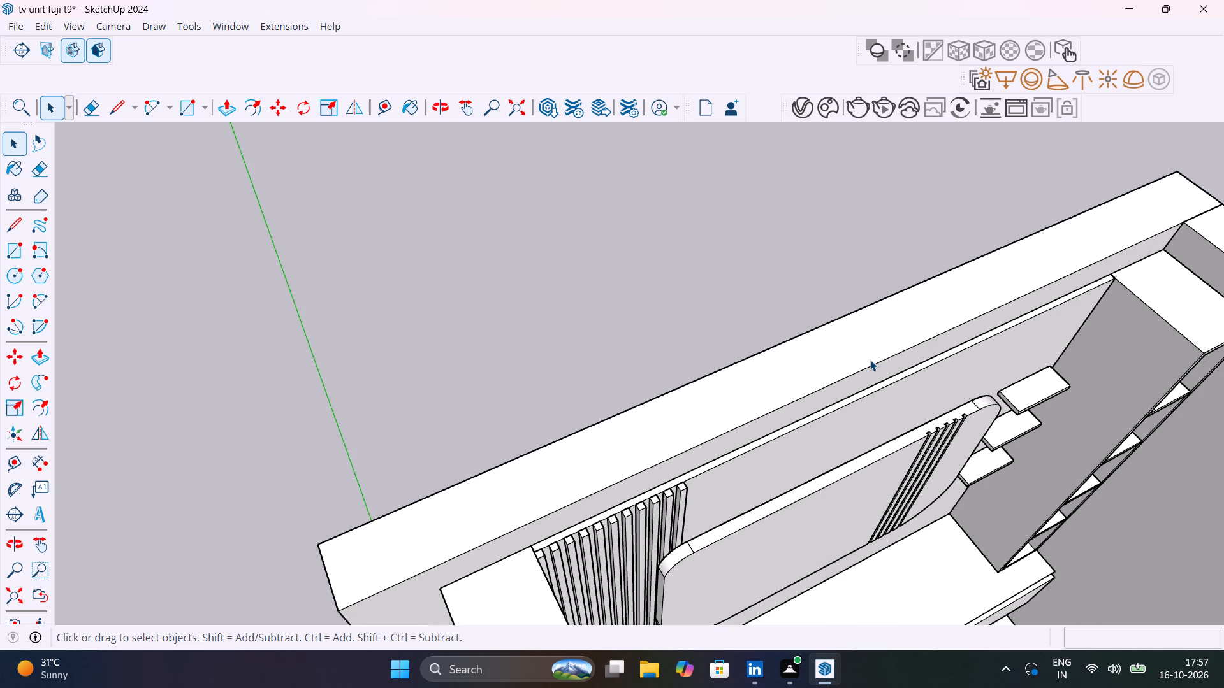
scroll(870, 360, "down", 6)
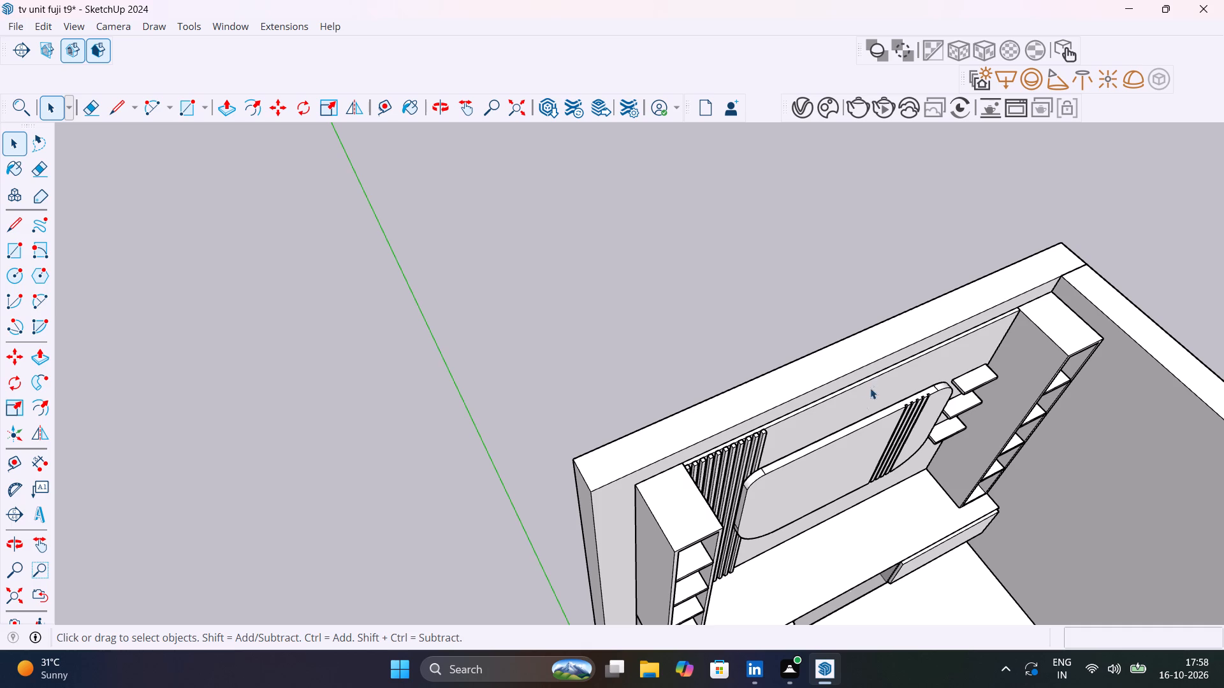
Inspect the groove openings along the rounded panel's top edge up close from several angles.
scroll(827, 438, "up", 5)
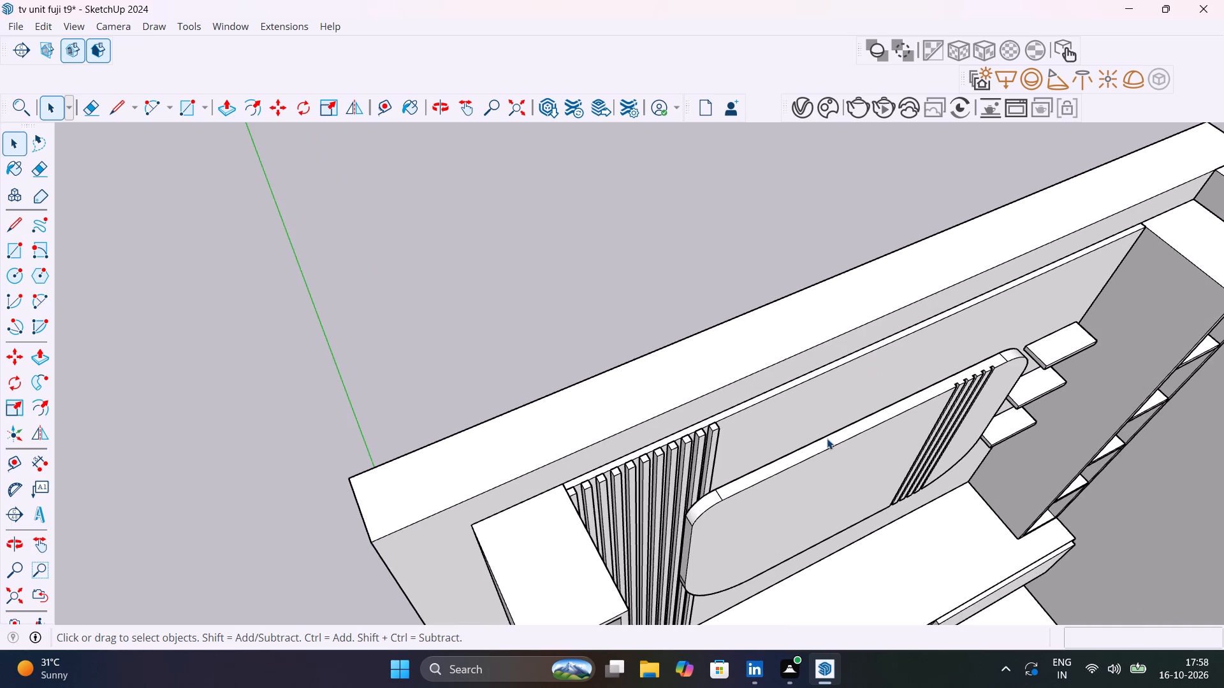
scroll(830, 438, "down", 5)
middle_click_drag(833, 445, 1016, 334)
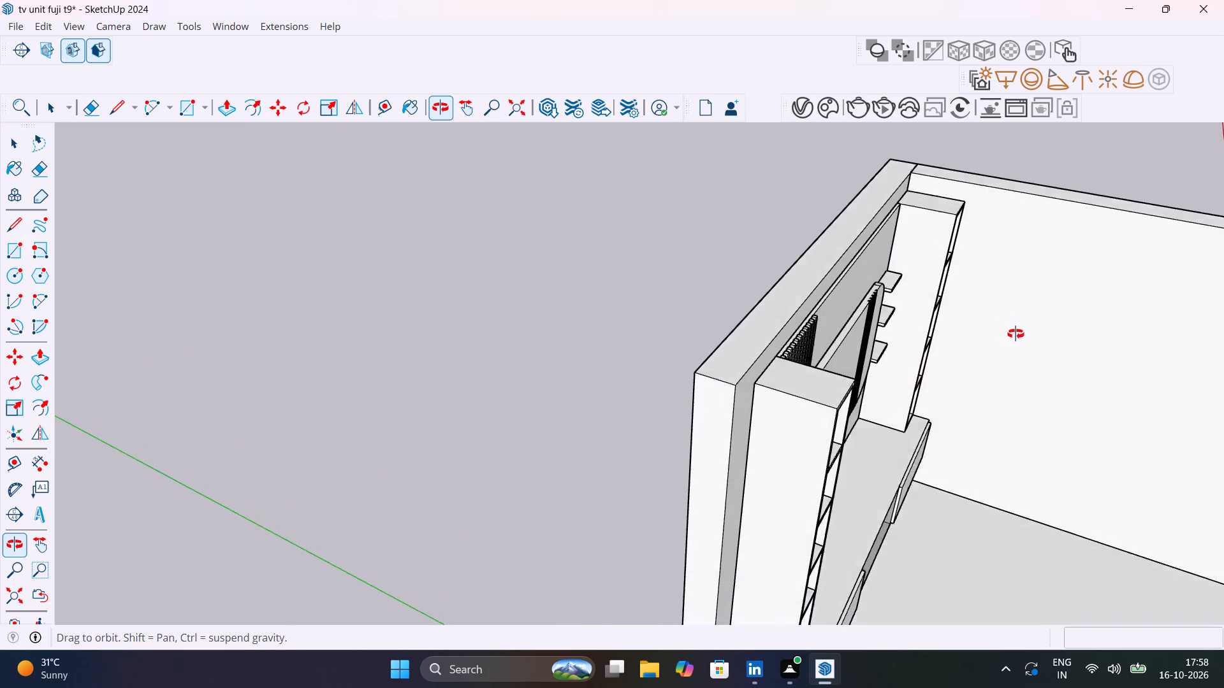
middle_click_drag(1016, 334, 902, 301)
scroll(918, 341, "up", 18)
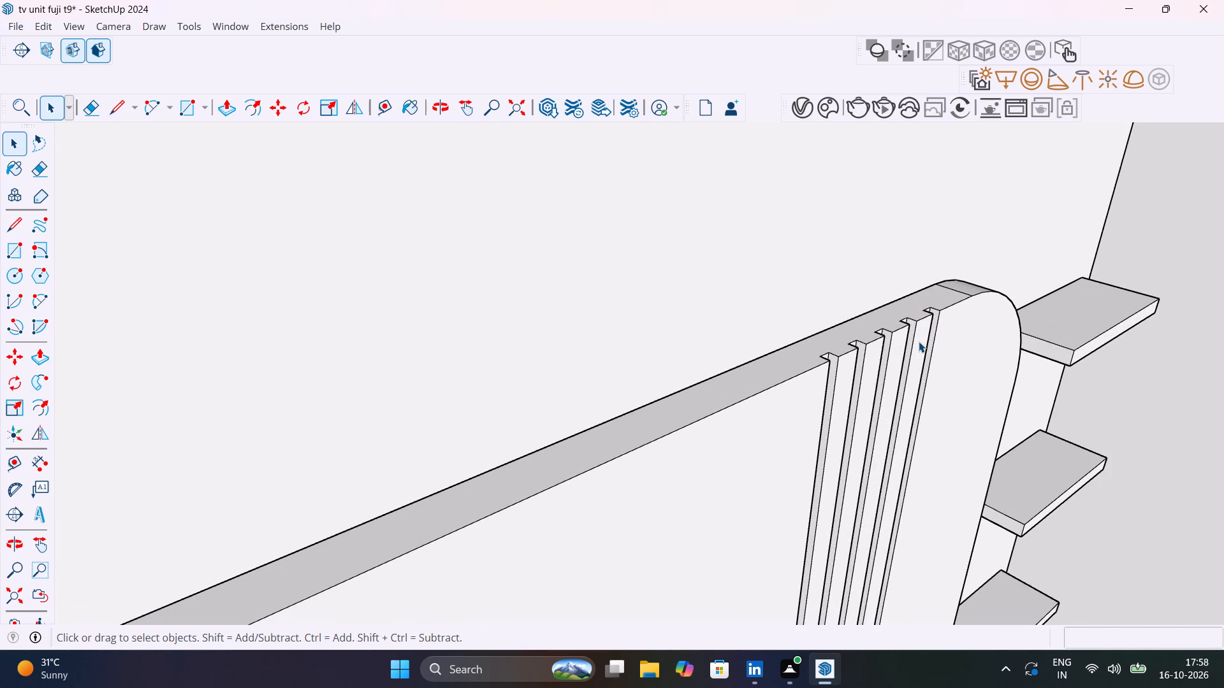
scroll(919, 341, "down", 20)
scroll(919, 341, "down", 17)
scroll(933, 354, "up", 16)
middle_click_drag(834, 399, 636, 469)
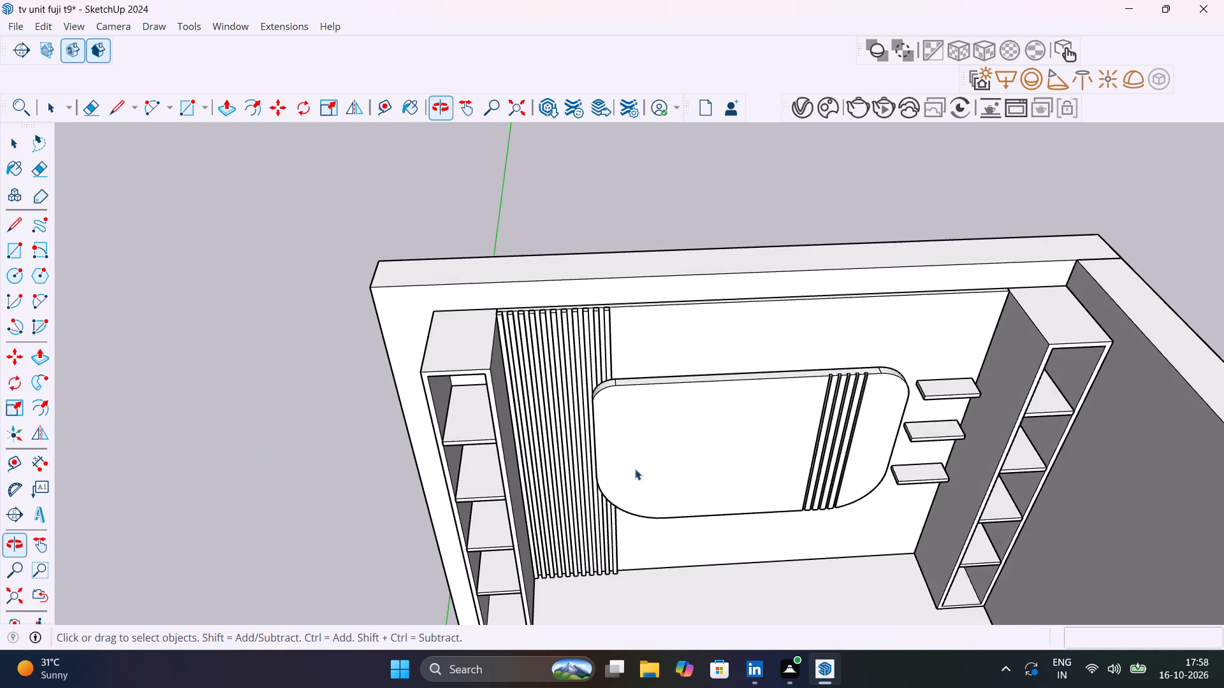
scroll(838, 393, "up", 20)
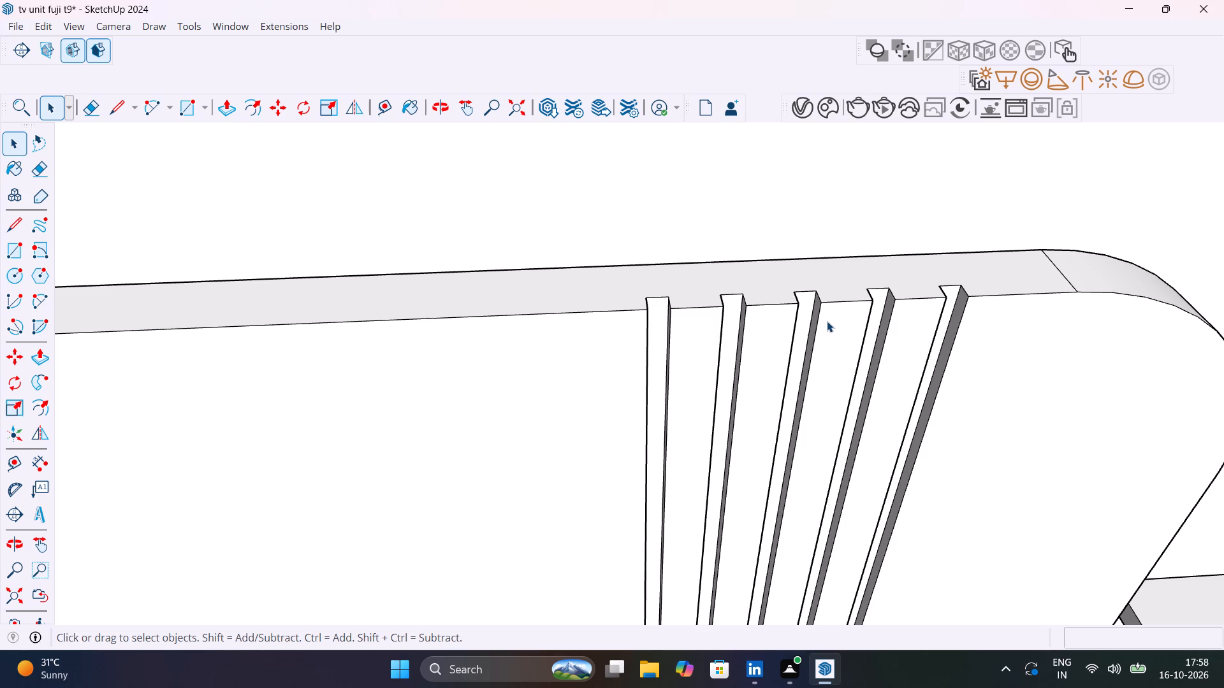
scroll(827, 321, "down", 13)
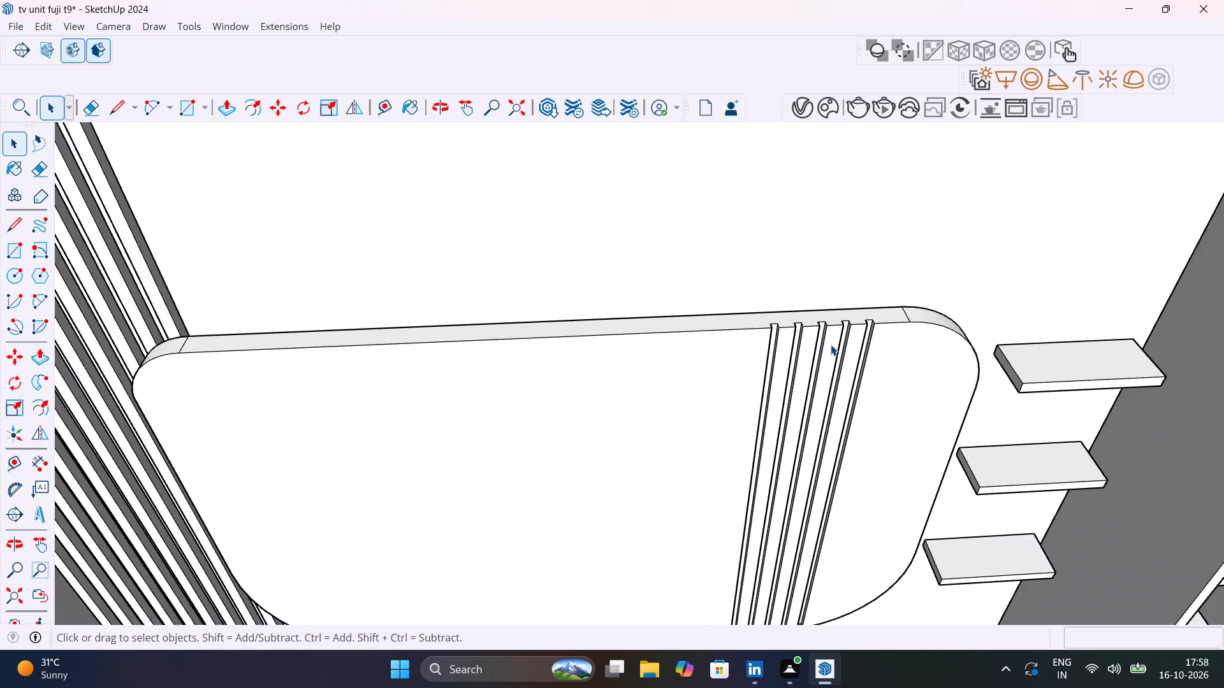
Examine the whole TV unit from above and from the front, including the grooved panel, slats and shelves.
scroll(831, 345, "down", 5)
middle_click_drag(836, 375, 962, 393)
scroll(825, 363, "down", 9)
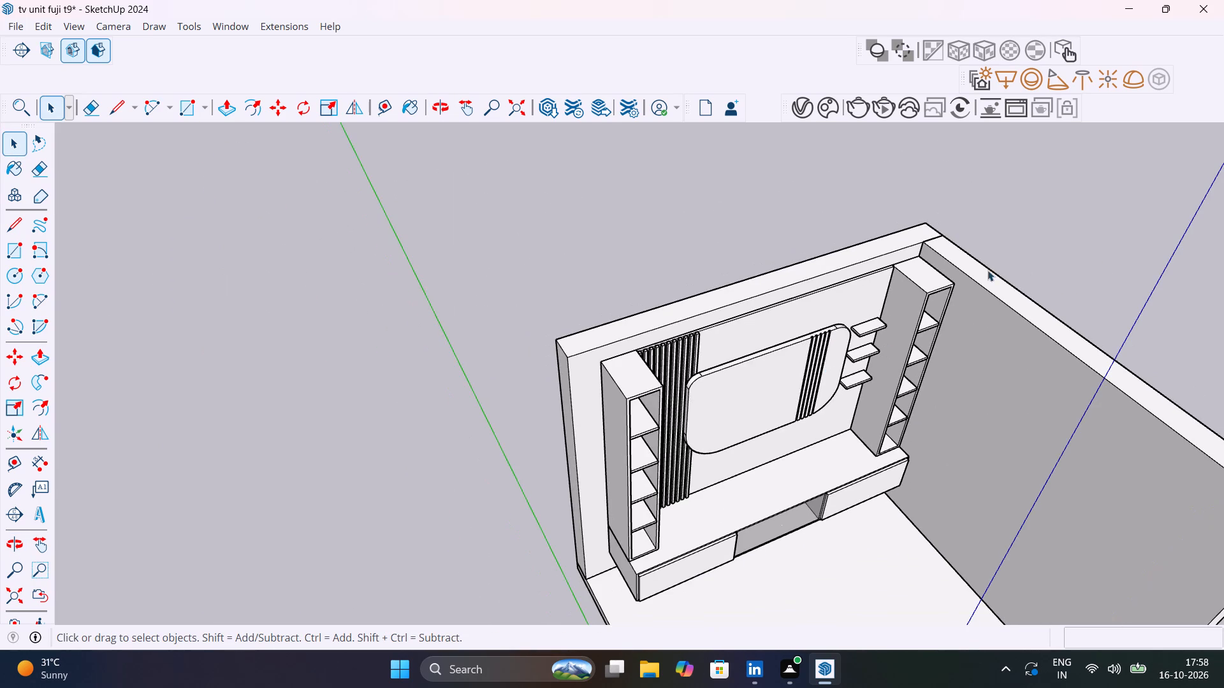
left_click(1046, 222)
left_click(705, 257)
scroll(807, 383, "up", 4)
middle_click_drag(827, 389, 690, 229)
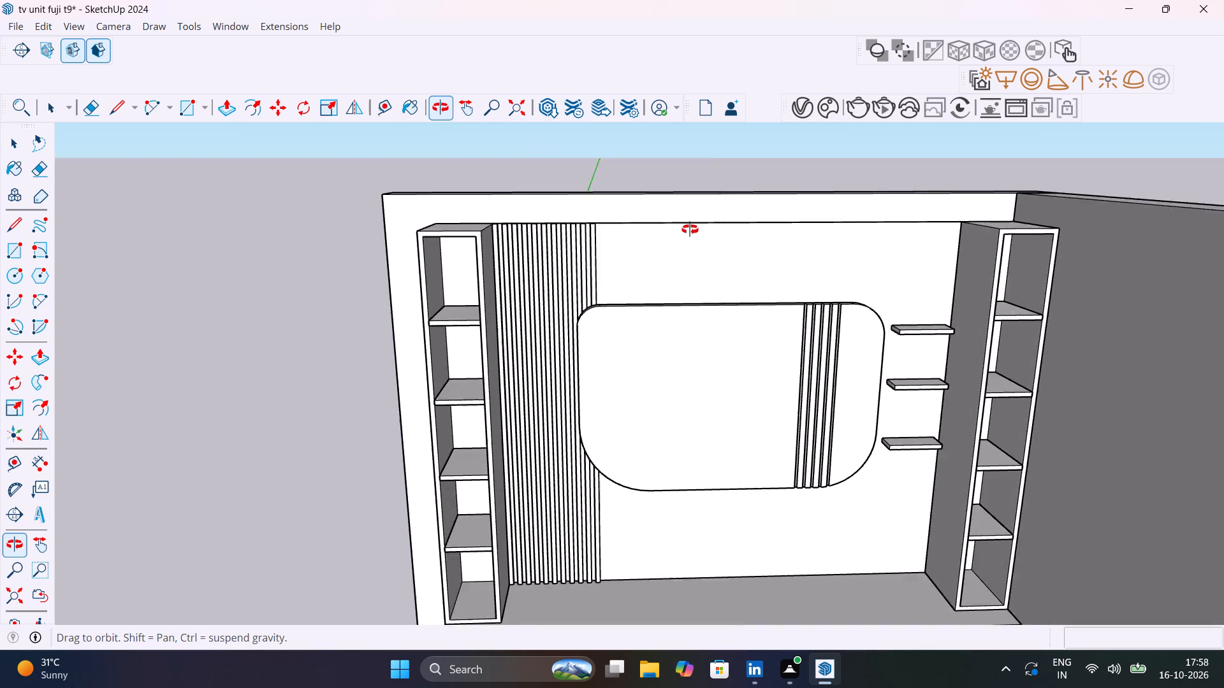
middle_click_drag(690, 229, 801, 470)
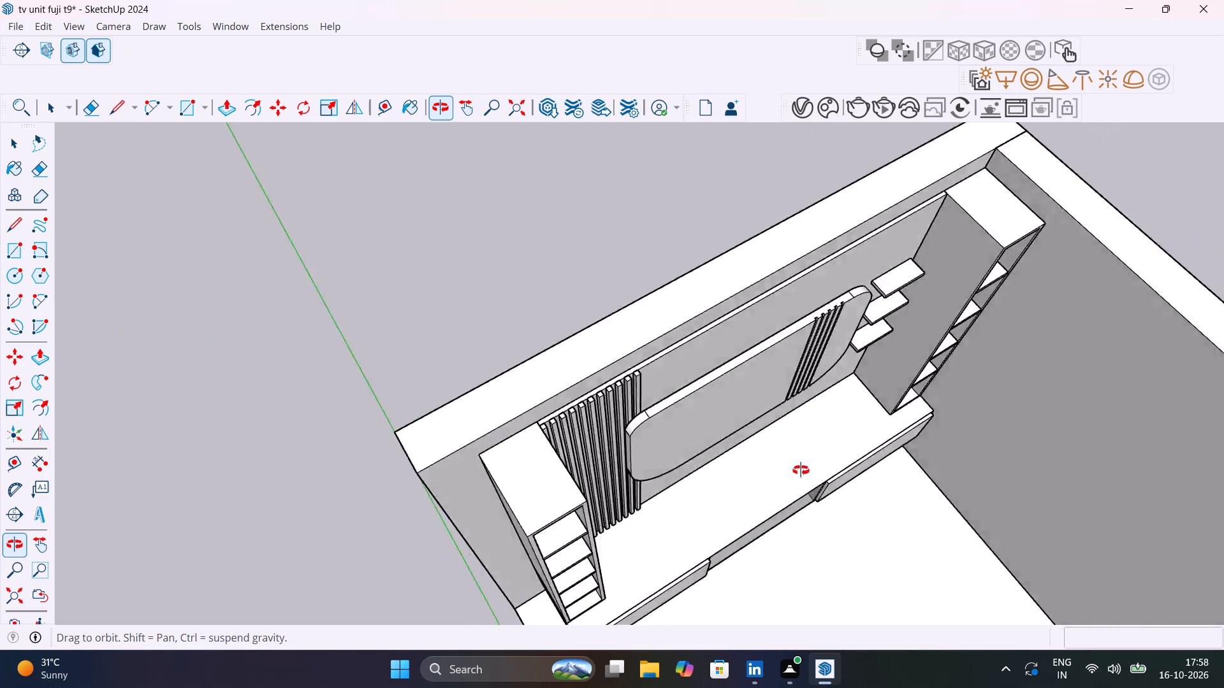
middle_click_drag(801, 470, 615, 350)
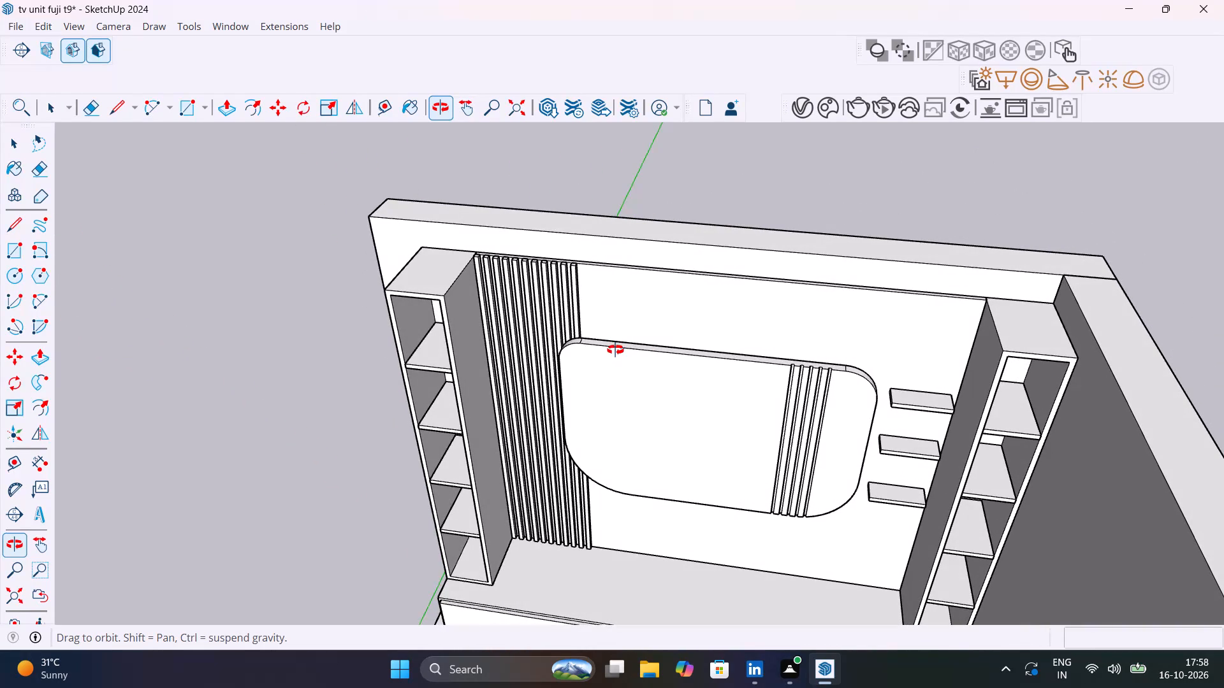
middle_click_drag(615, 350, 882, 275)
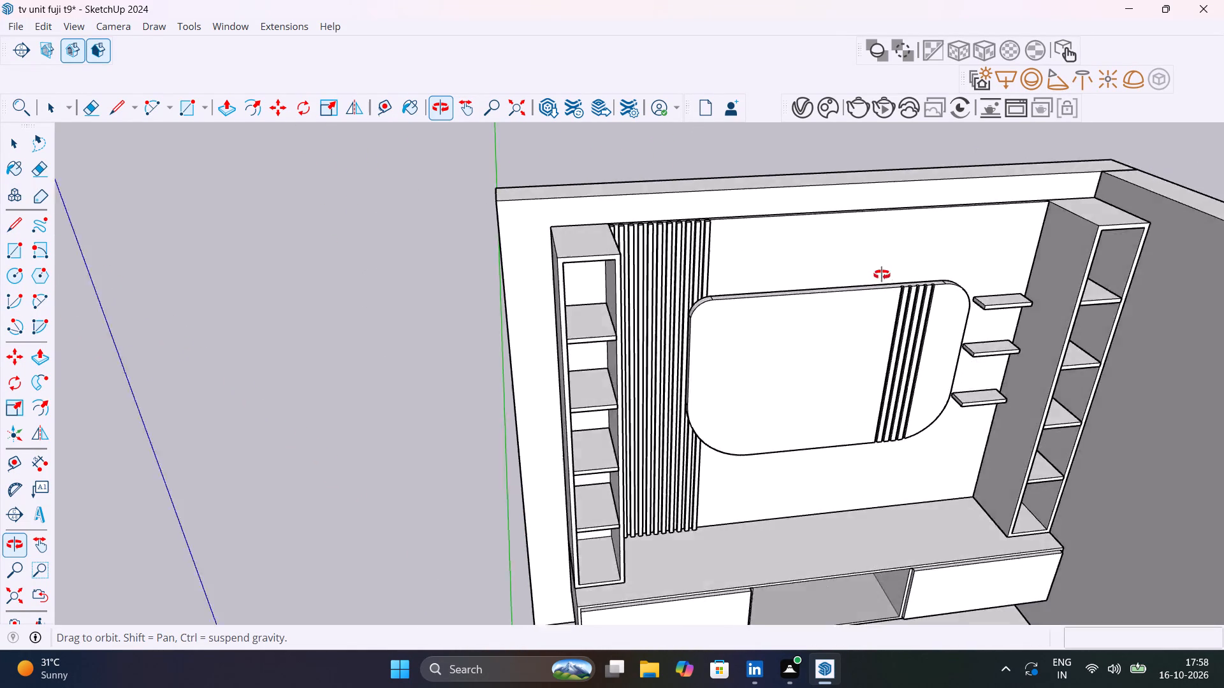
middle_click_drag(882, 275, 806, 175)
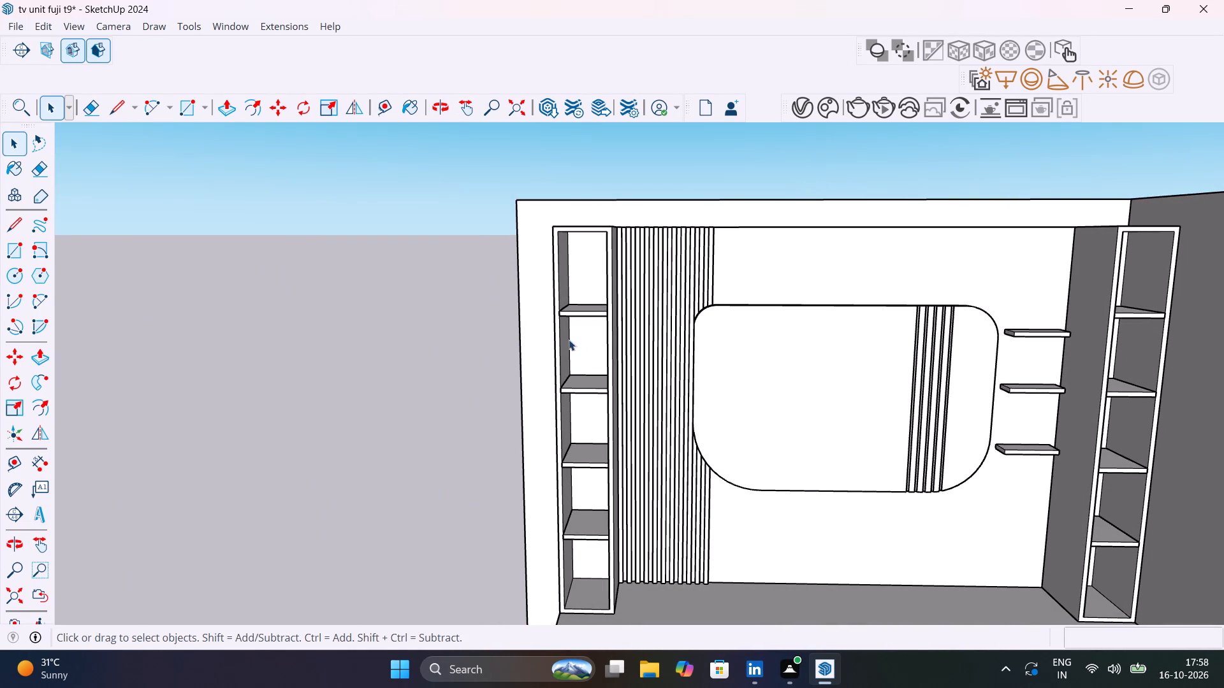
Place a Rectangle Light as a thin strip along the back of the top compartment's ceiling in the shelf tower beside the slats.
scroll(588, 293, "up", 6)
middle_click_drag(610, 308, 655, 293)
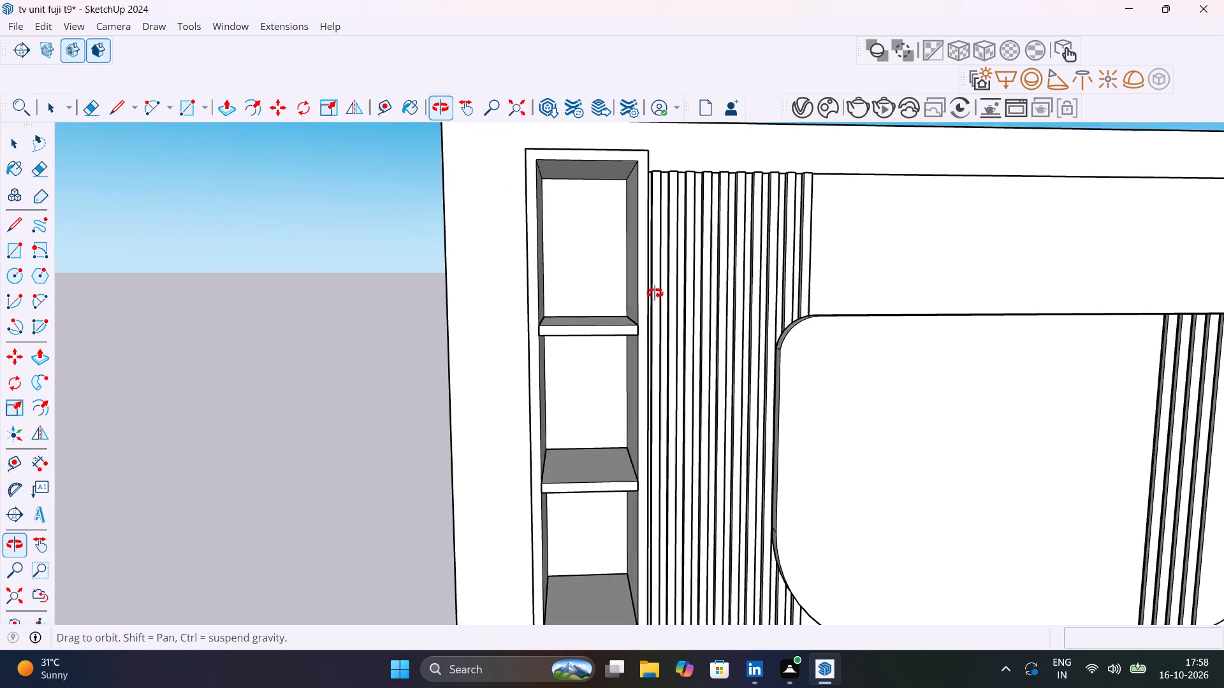
middle_click_drag(655, 293, 626, 323)
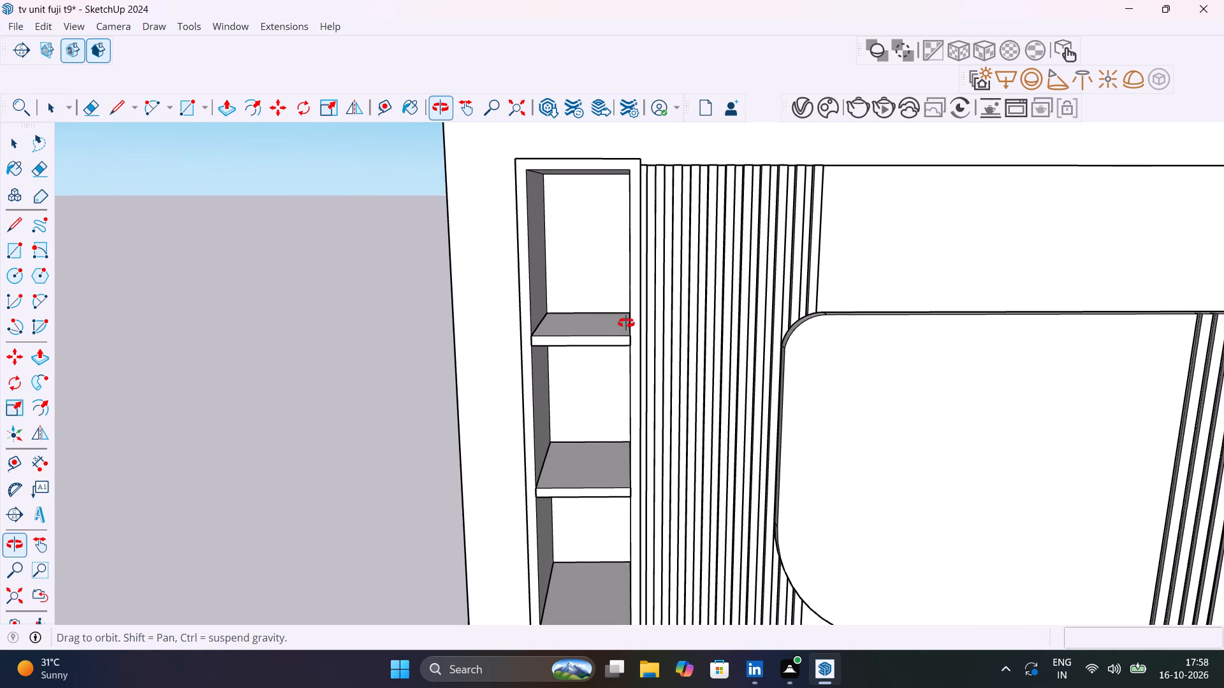
middle_click_drag(626, 323, 639, 236)
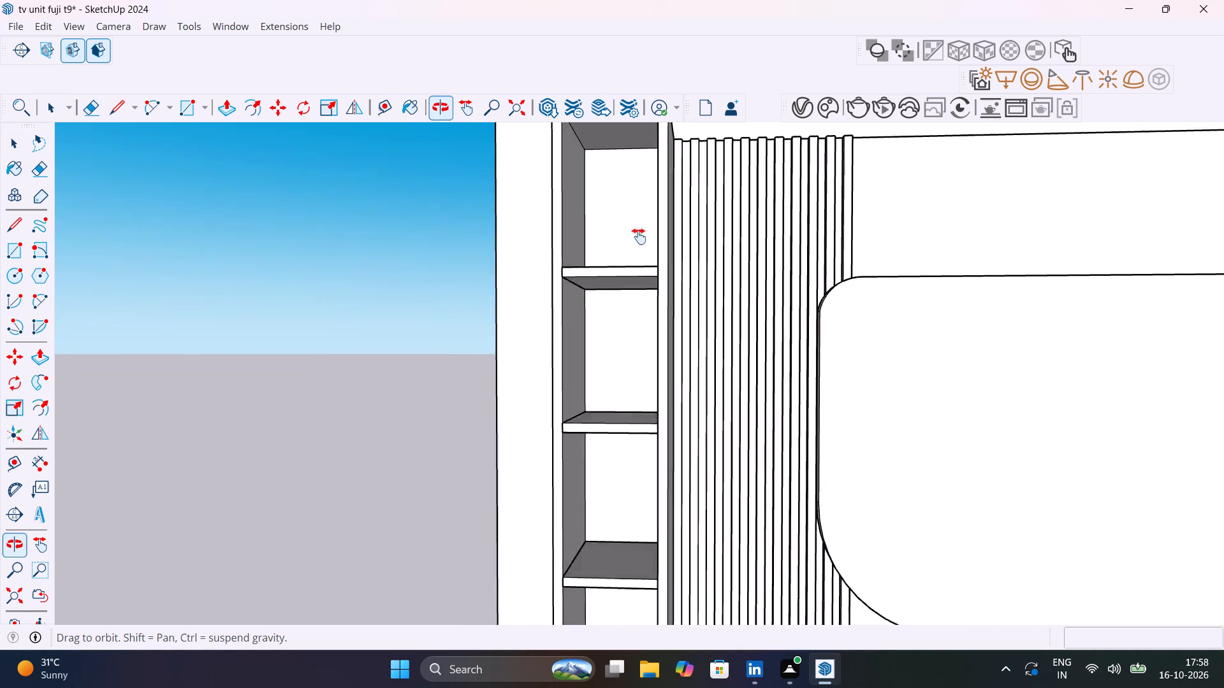
middle_click_drag(639, 236, 660, 354)
left_click(1009, 80)
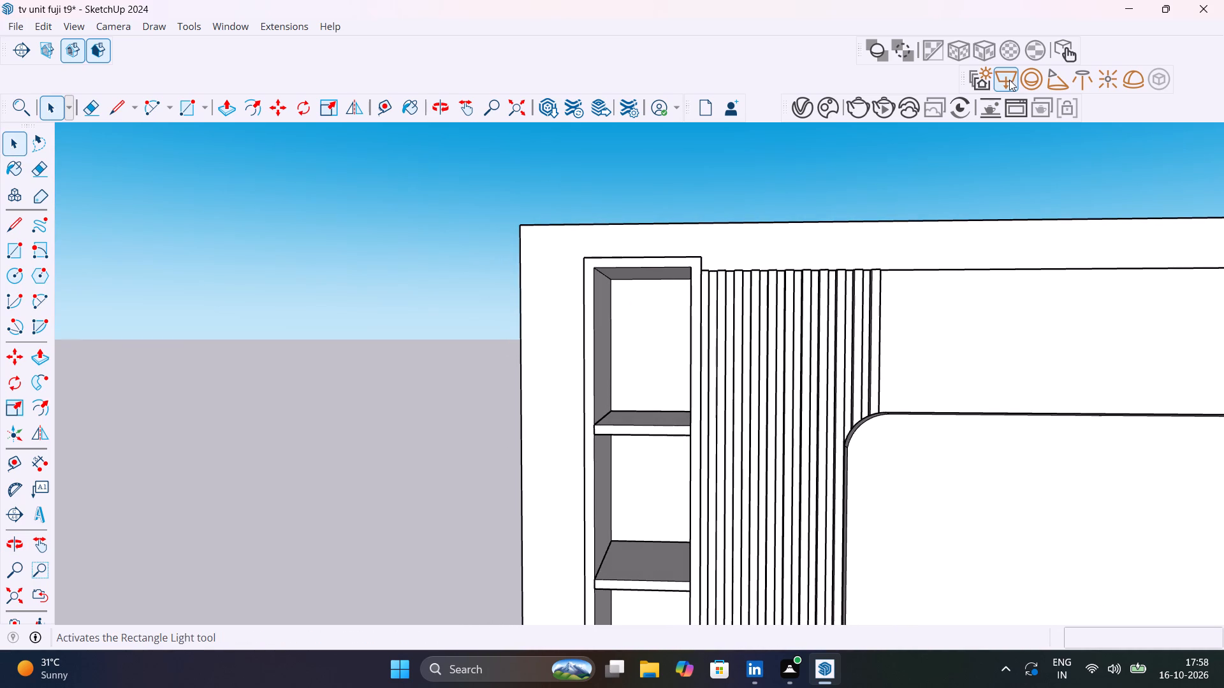
scroll(622, 290, "up", 10)
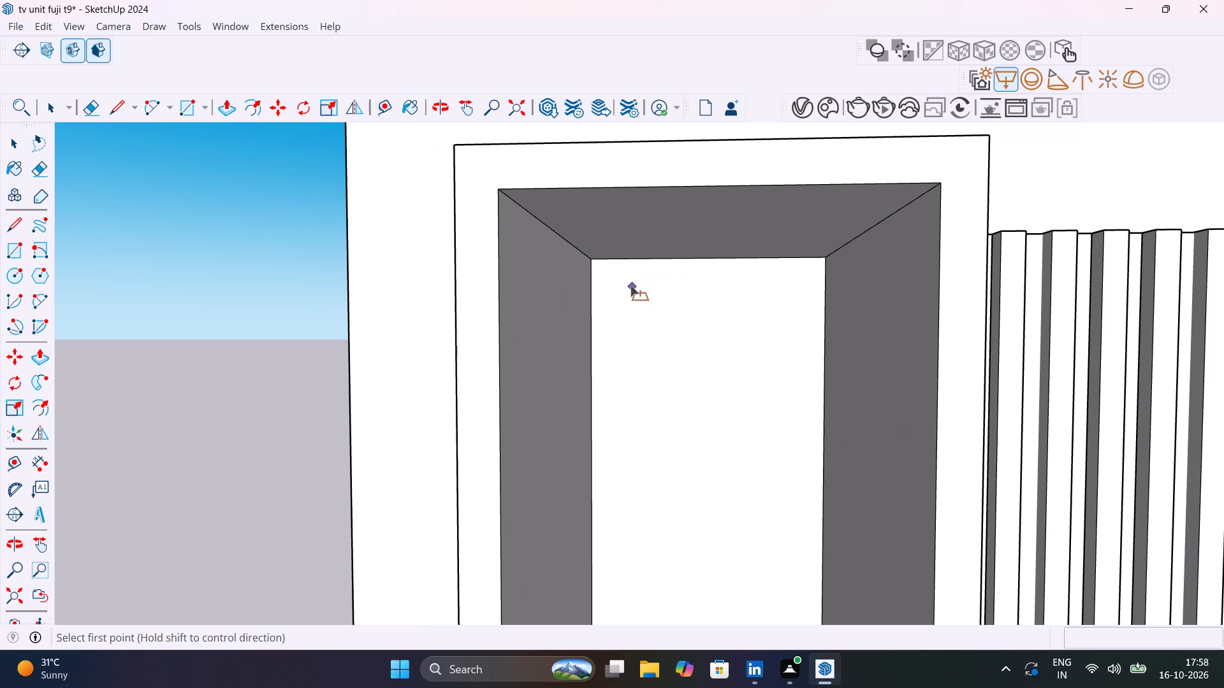
left_click(590, 263)
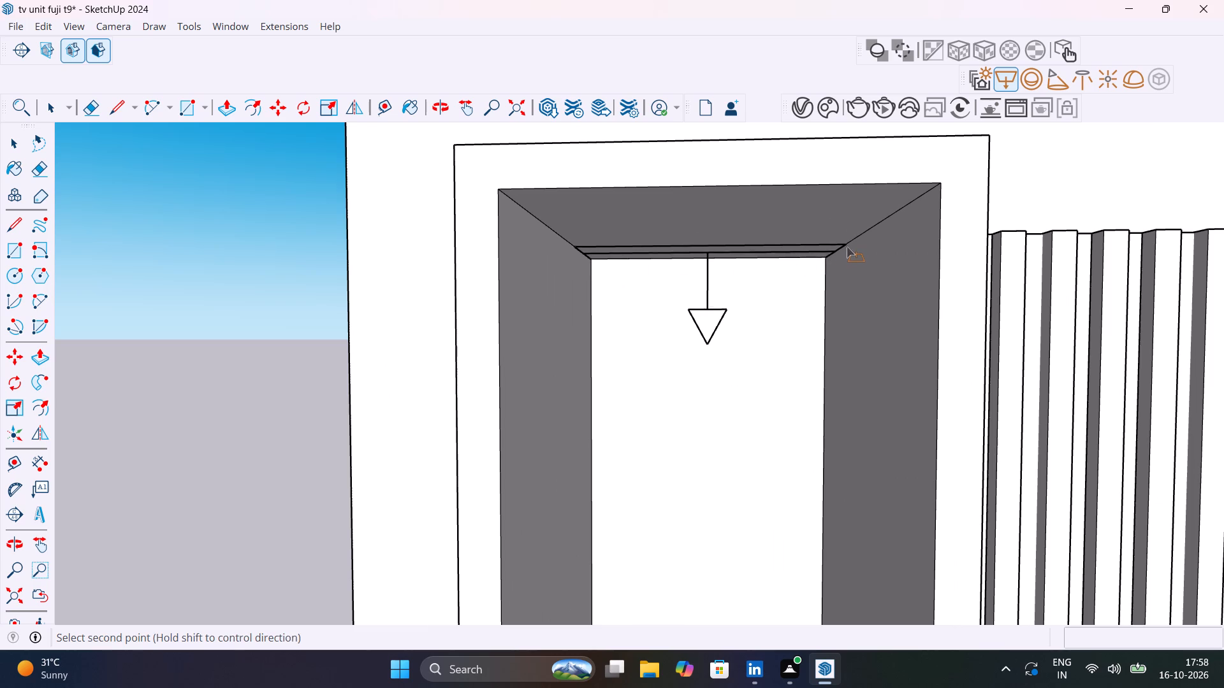
left_click(845, 249)
Place a second Rectangle Light strip under the tower's uppermost shelf, along its back edge.
scroll(833, 269, "down", 18)
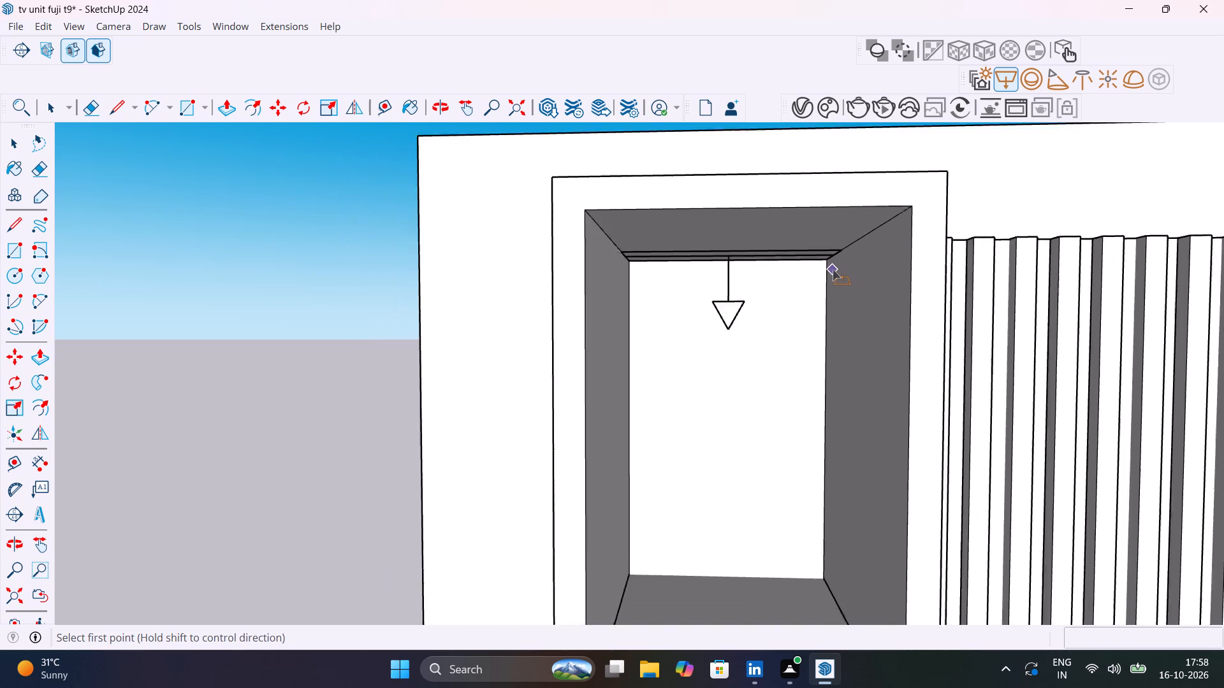
scroll(833, 269, "down", 2)
middle_click_drag(794, 350, 768, 151)
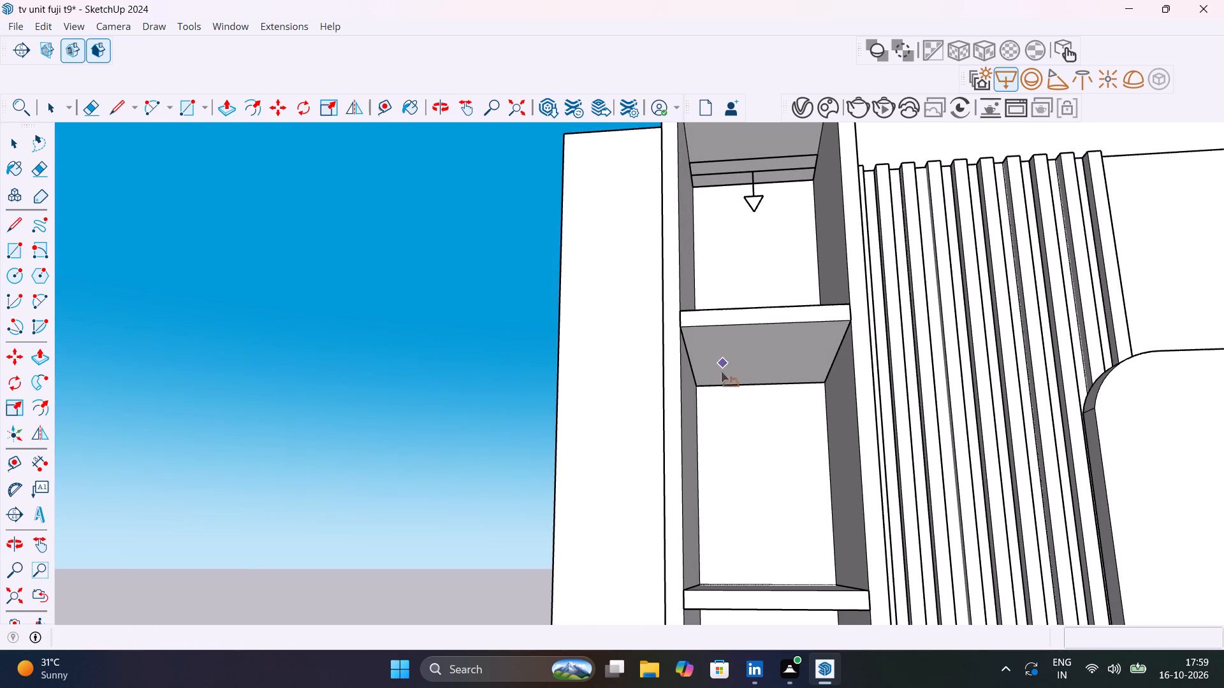
left_click(696, 385)
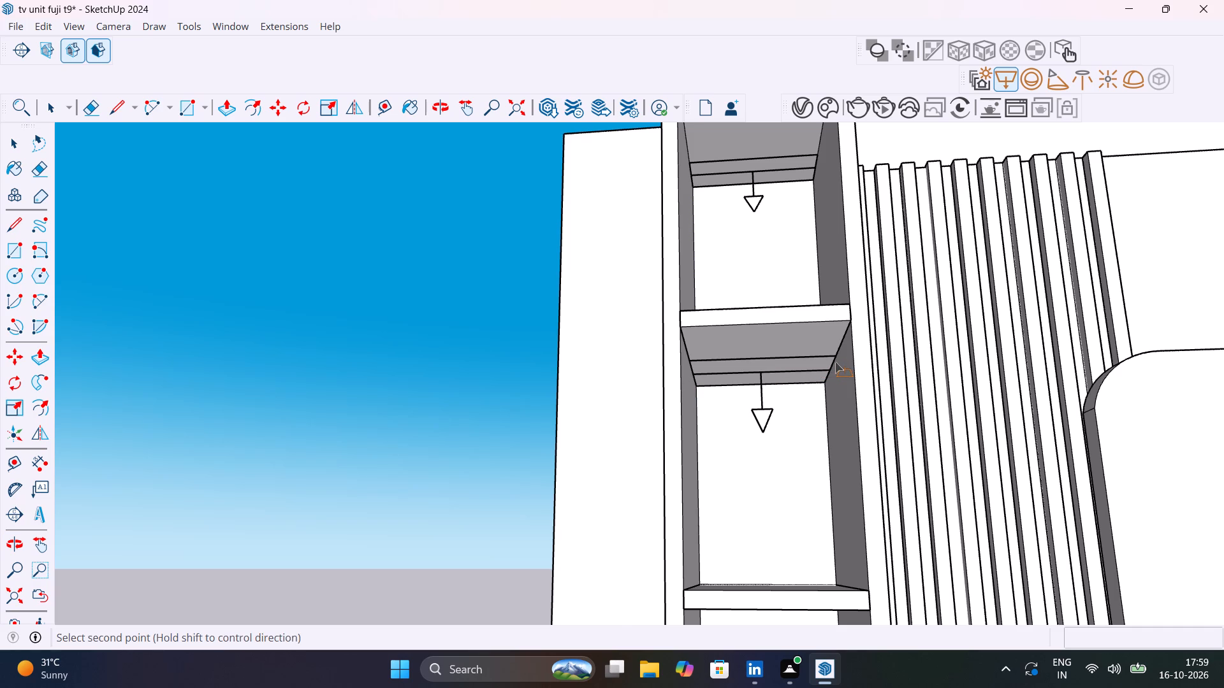
scroll(835, 362, "up", 9)
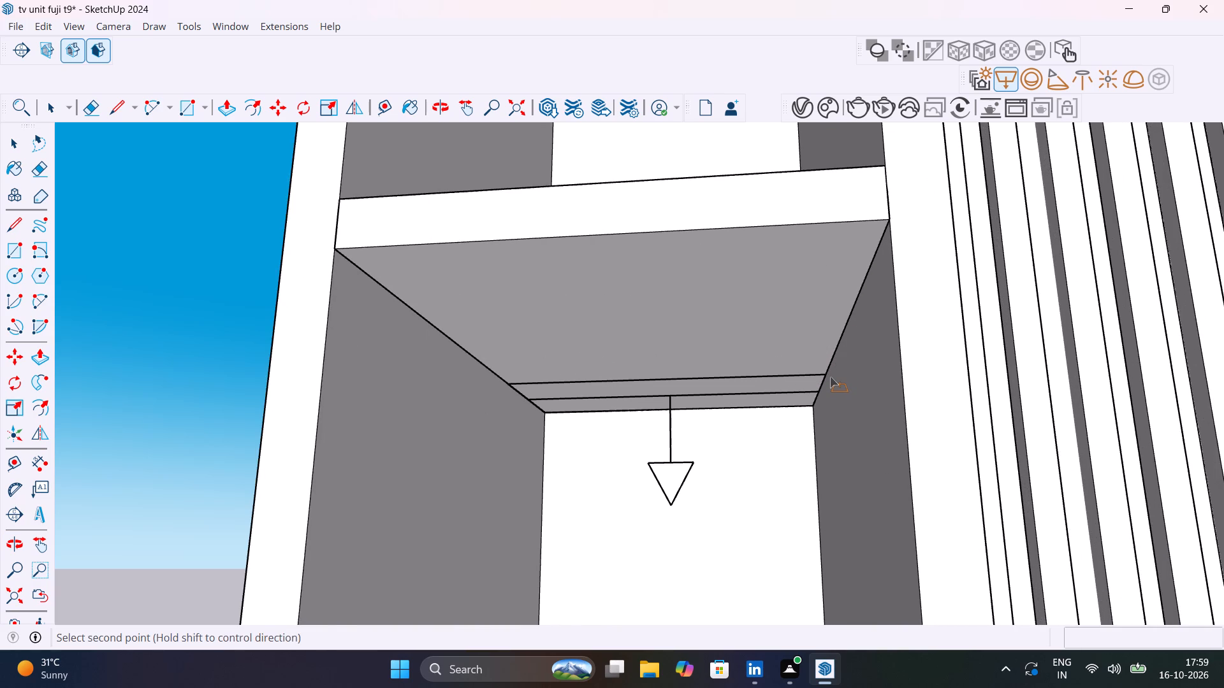
left_click(830, 376)
Scale down the top compartment light's height to shorten its downward direction arrow.
scroll(783, 398, "down", 8)
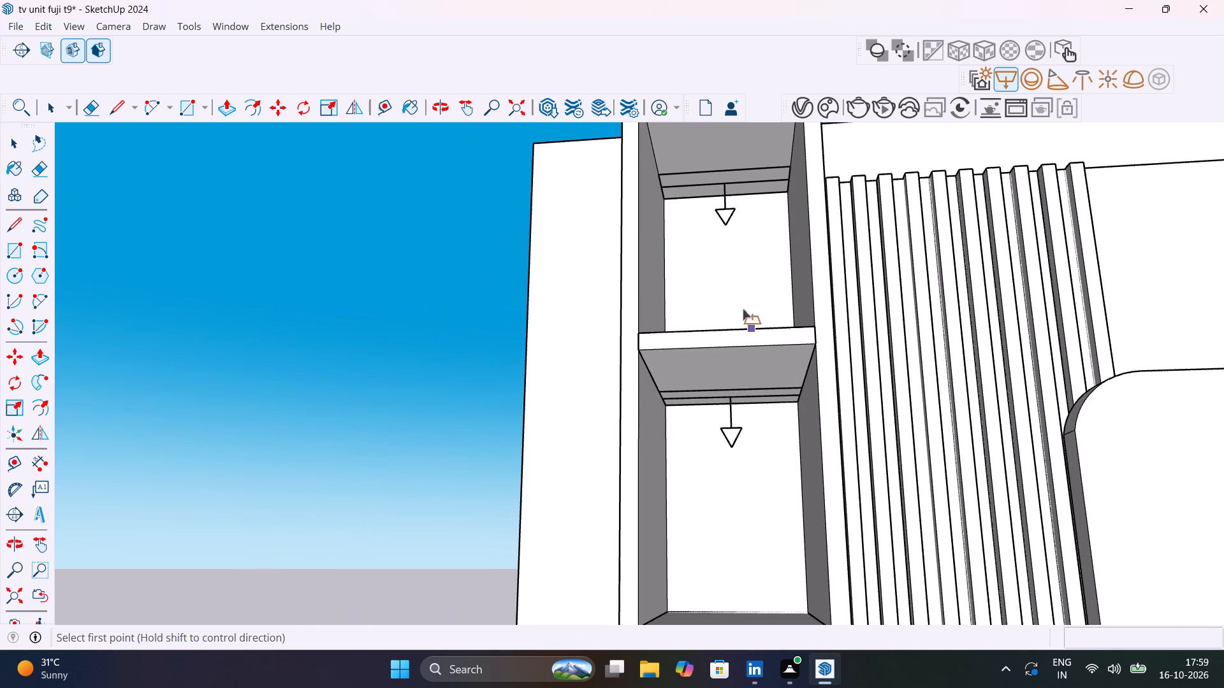
key("space")
left_click(727, 222)
middle_click_drag(732, 228, 770, 290)
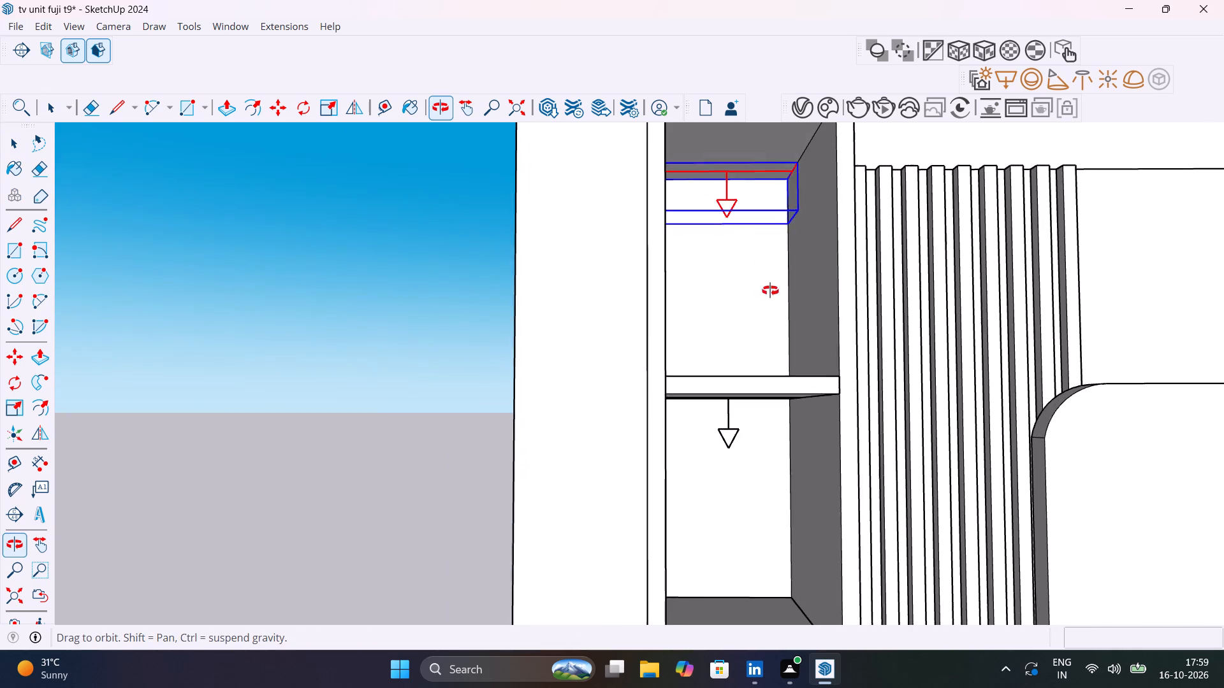
middle_click_drag(770, 290, 769, 292)
key("s")
left_click(725, 221)
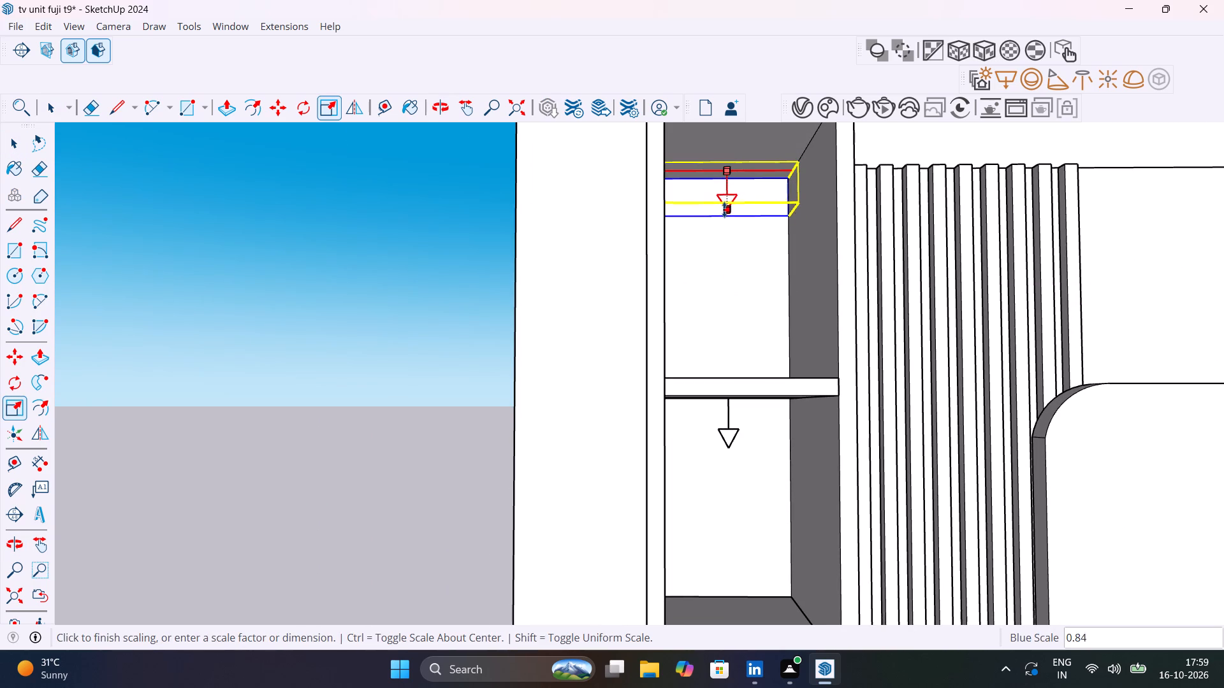
left_click(724, 190)
key("space")
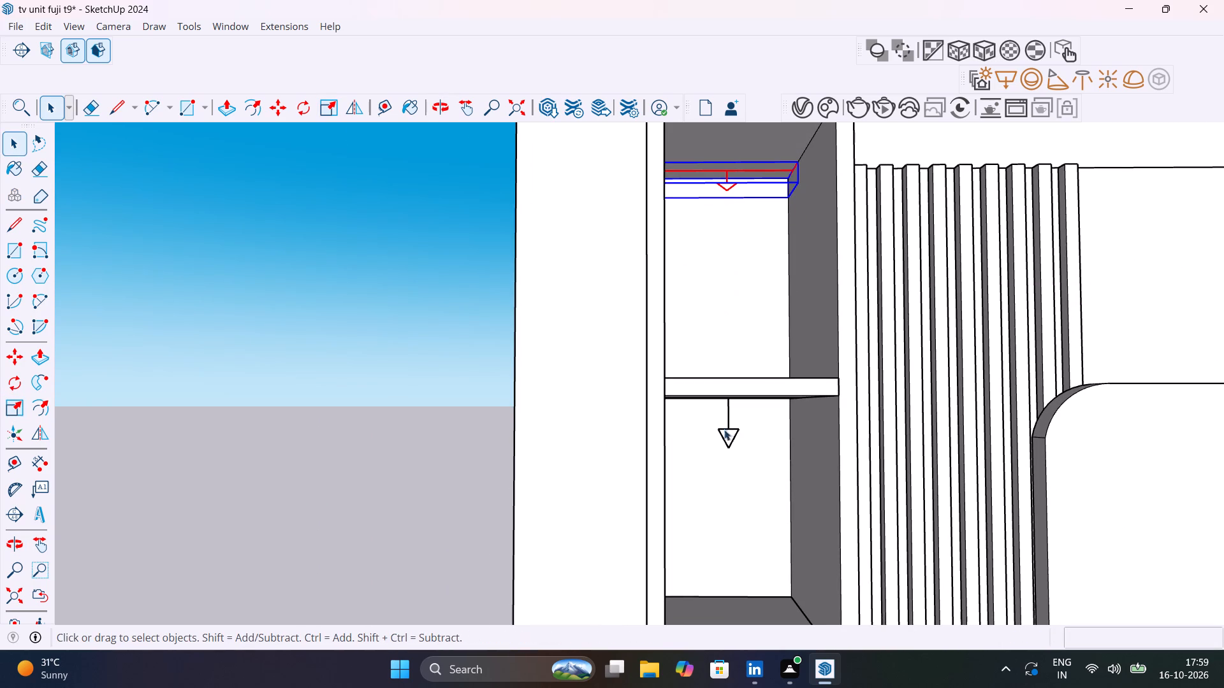
Scale the light under the uppermost shelf vertically to about 0.38 of its height.
left_click(727, 446)
scroll(729, 446, "up", 10)
key("s")
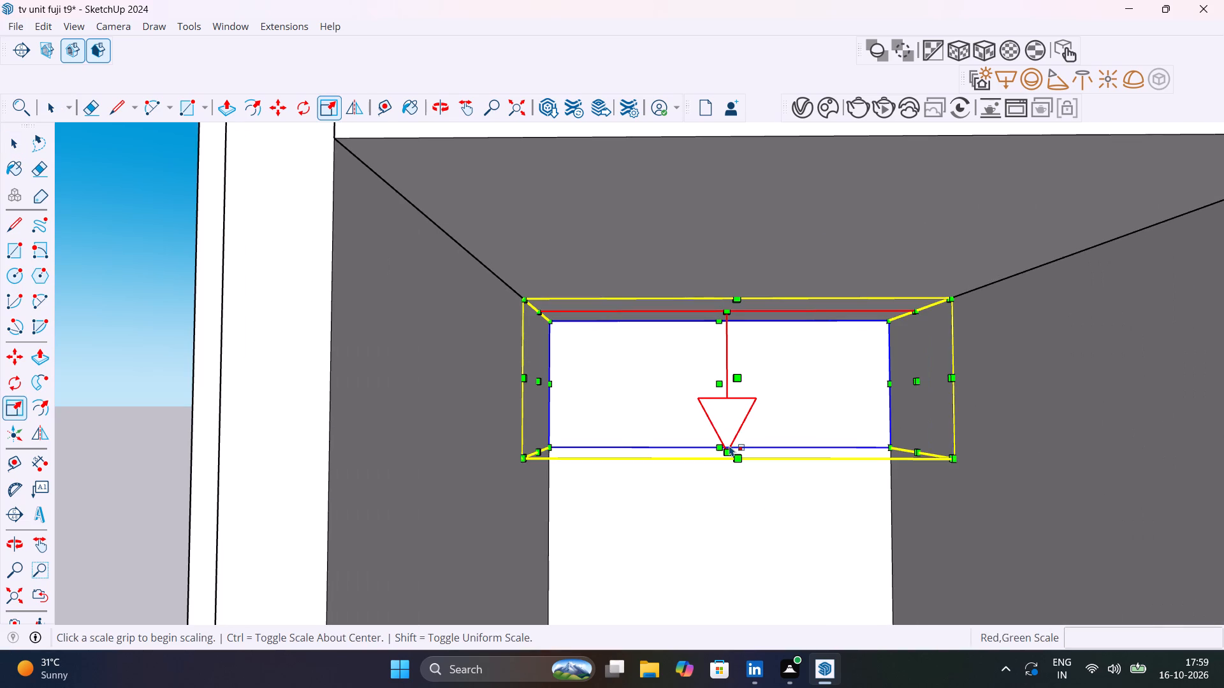
left_click(728, 454)
left_click(725, 365)
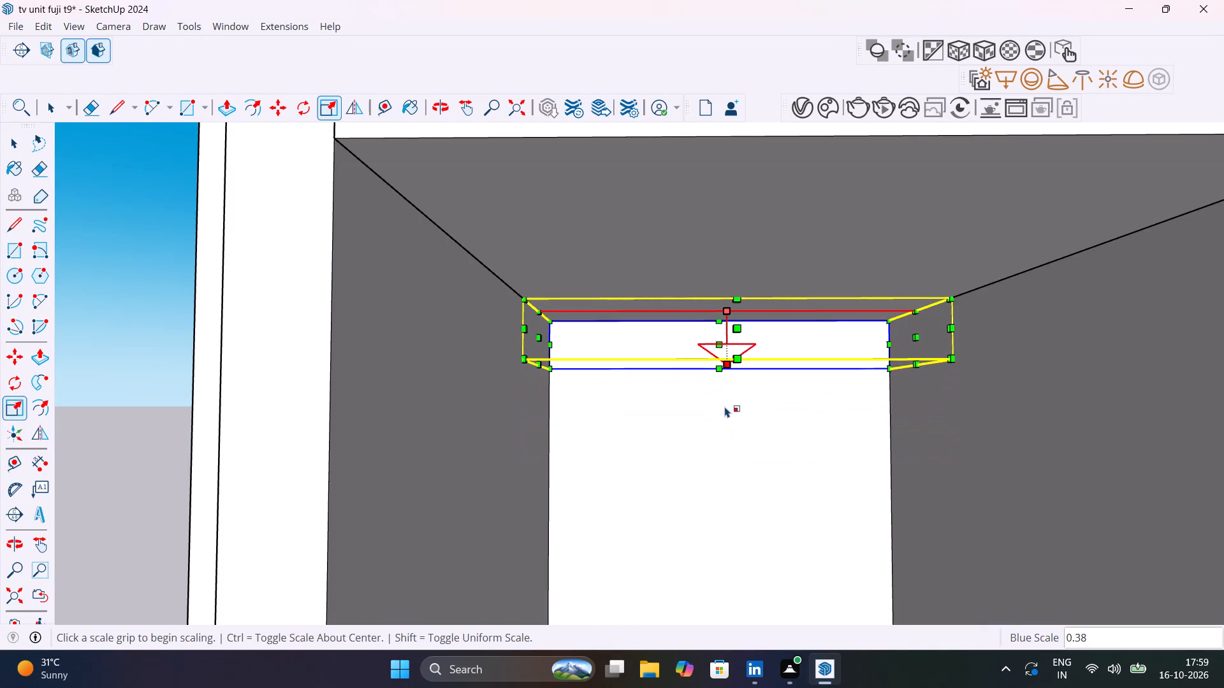
scroll(725, 406, "down", 14)
key("space")
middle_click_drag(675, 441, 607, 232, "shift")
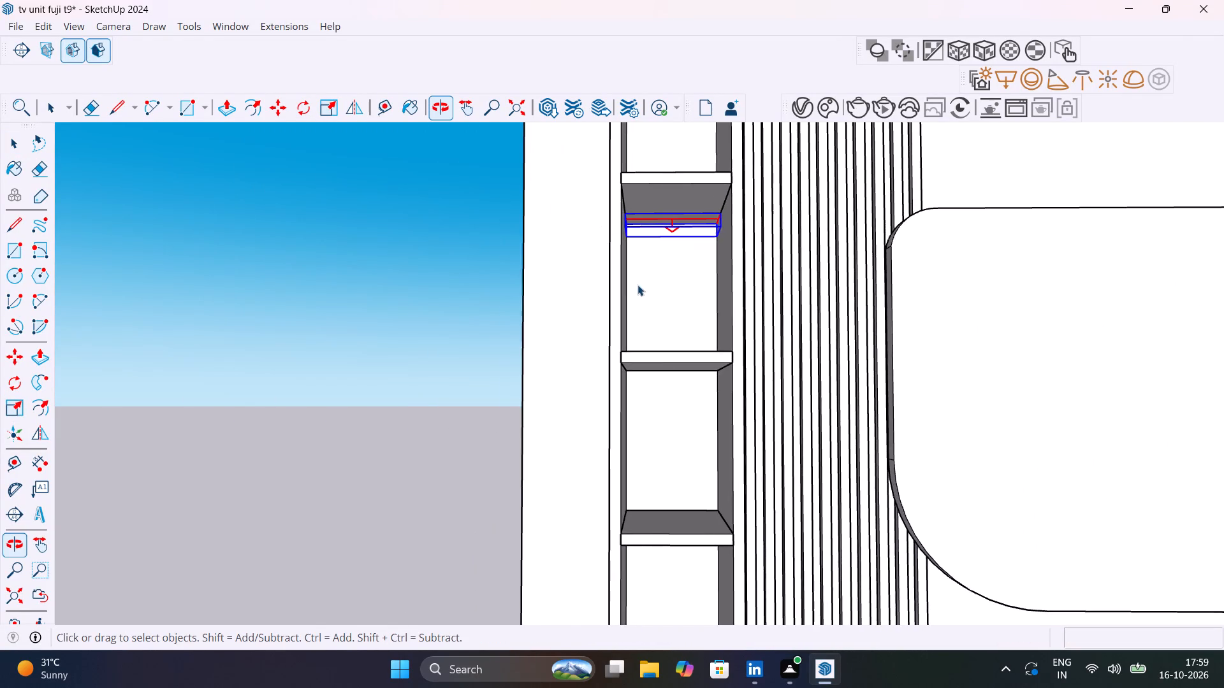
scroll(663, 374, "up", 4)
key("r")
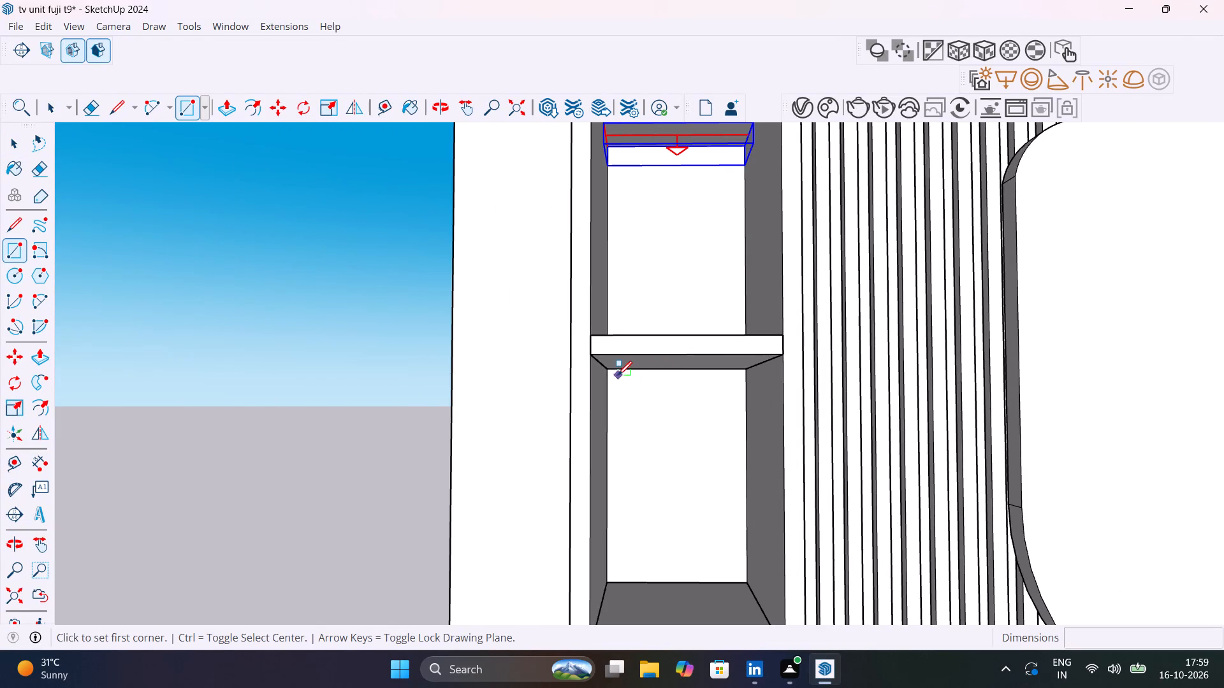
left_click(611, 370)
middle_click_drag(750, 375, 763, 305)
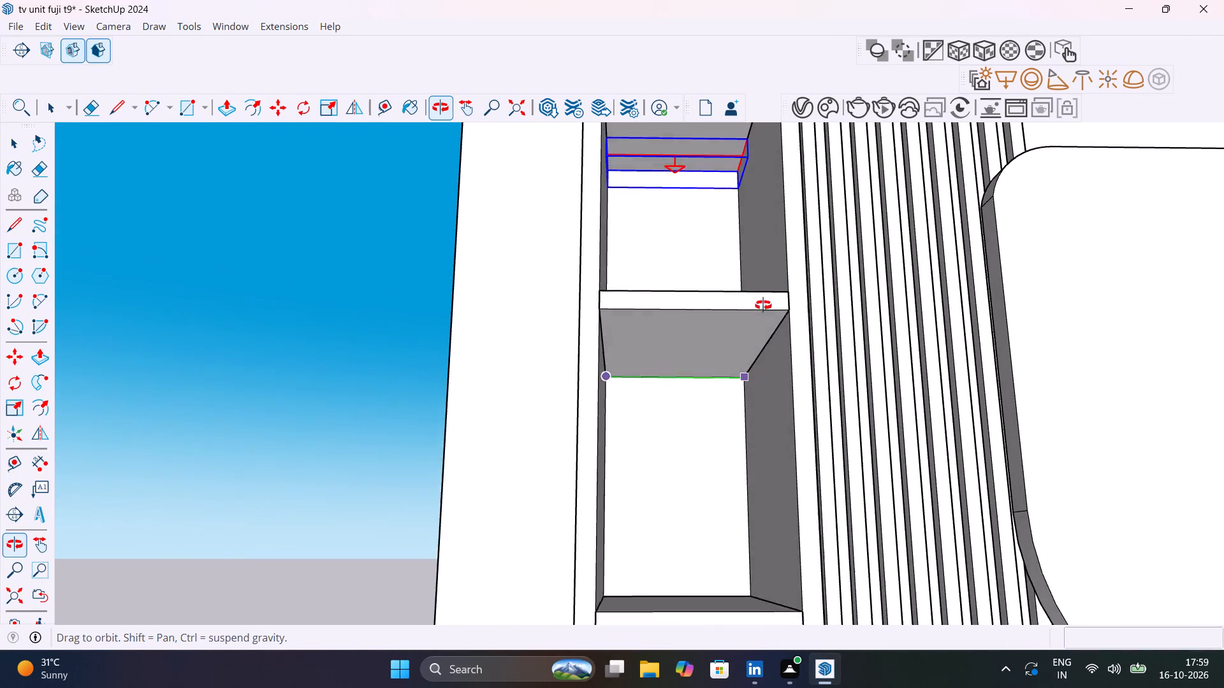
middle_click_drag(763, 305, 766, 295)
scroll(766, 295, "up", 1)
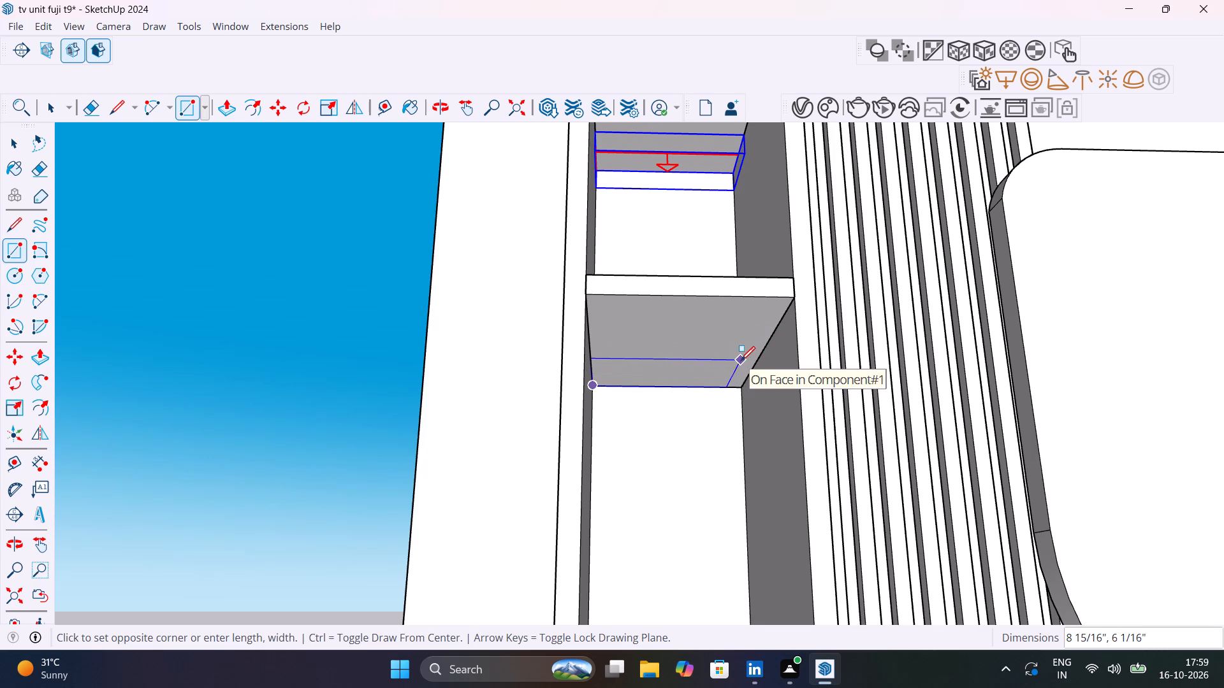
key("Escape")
Place a Rectangle Light as a thin strip along the back underside of the second shelf from the top in the tower beside the slats.
left_click(1007, 84)
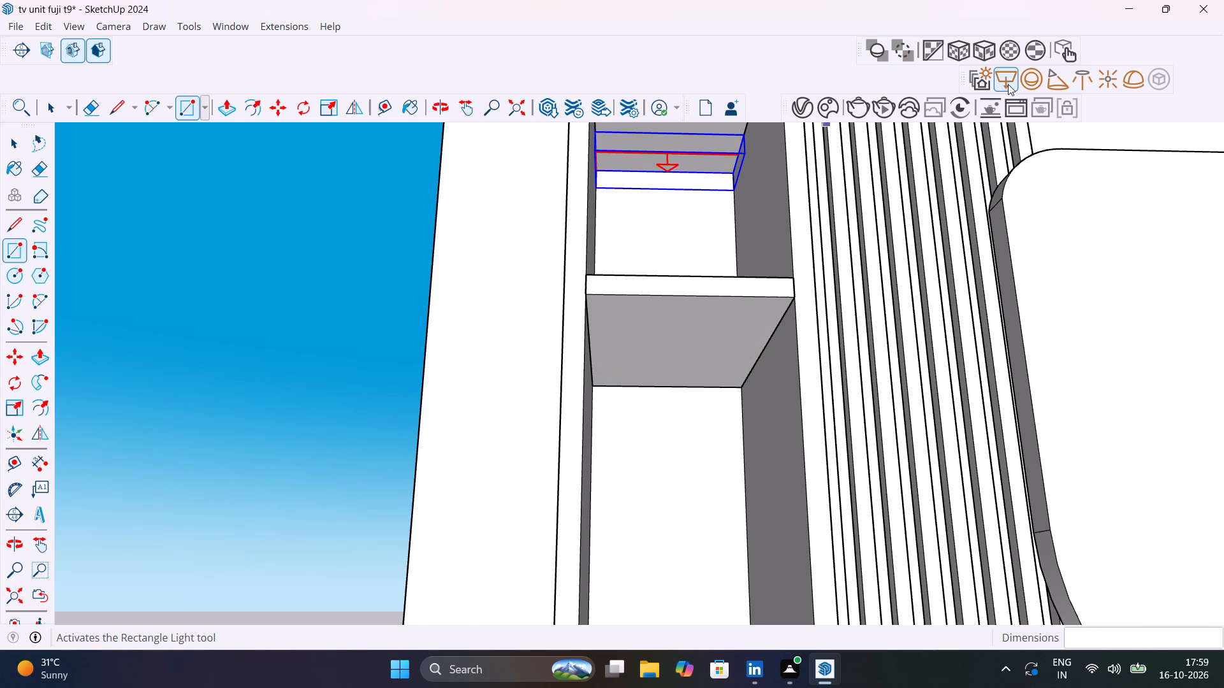
left_click(597, 385)
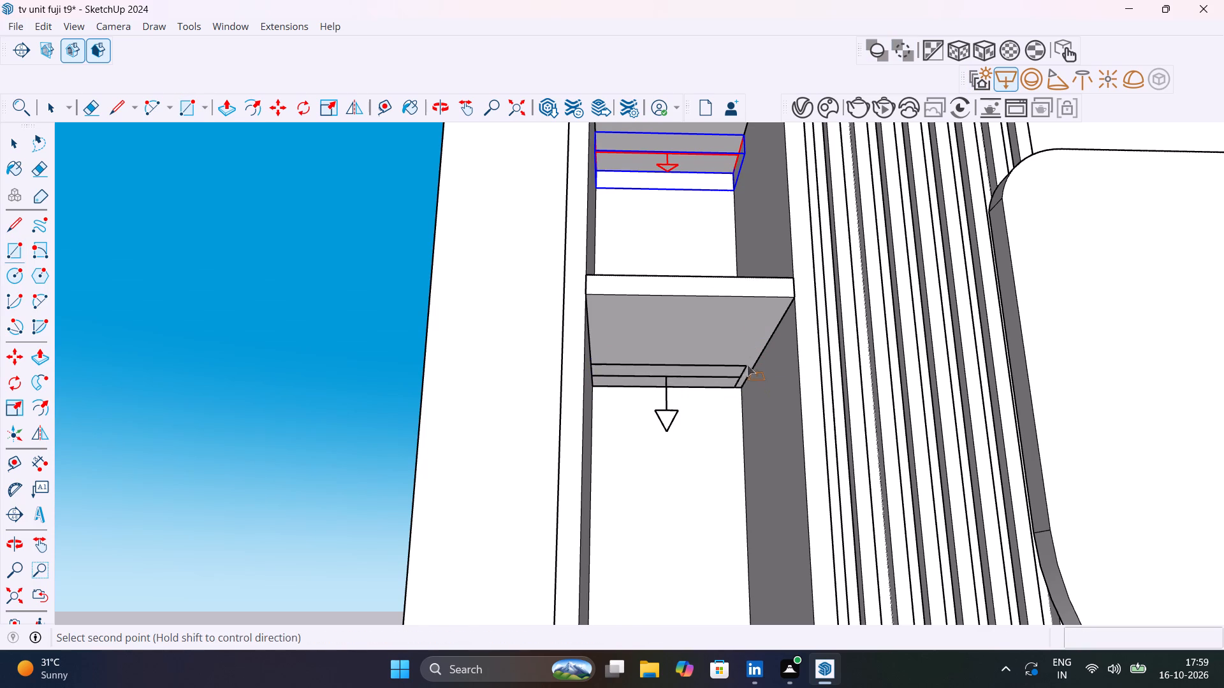
left_click(754, 368)
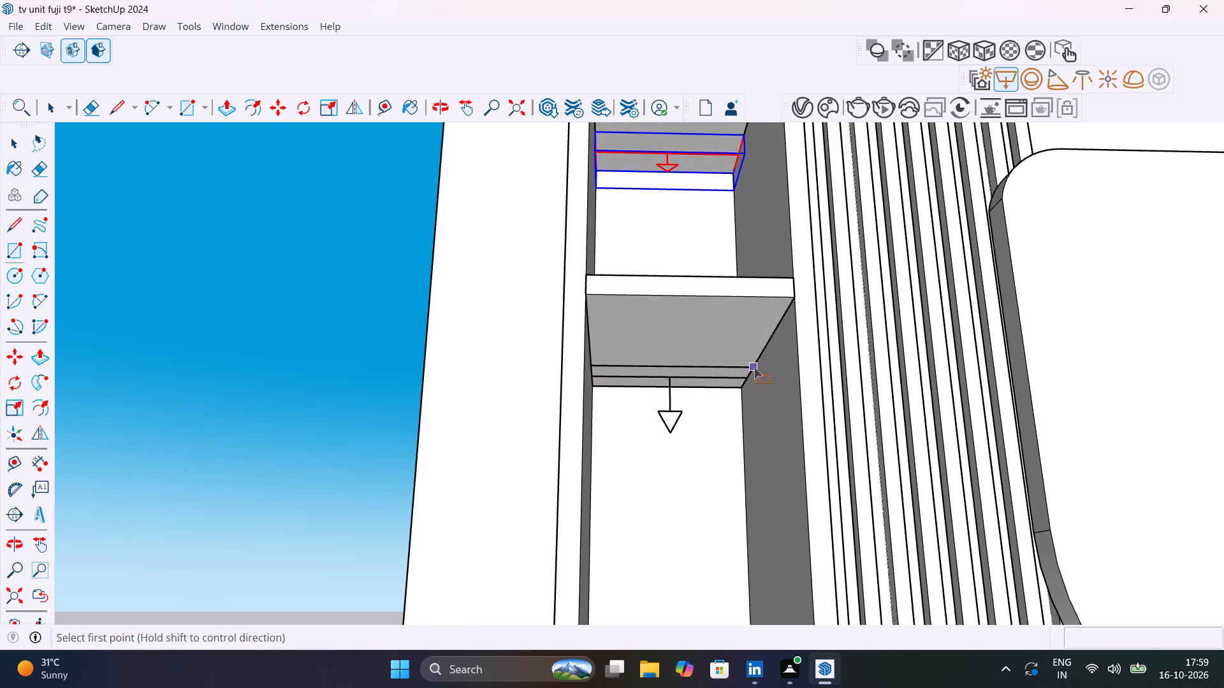
key("c")
key("space")
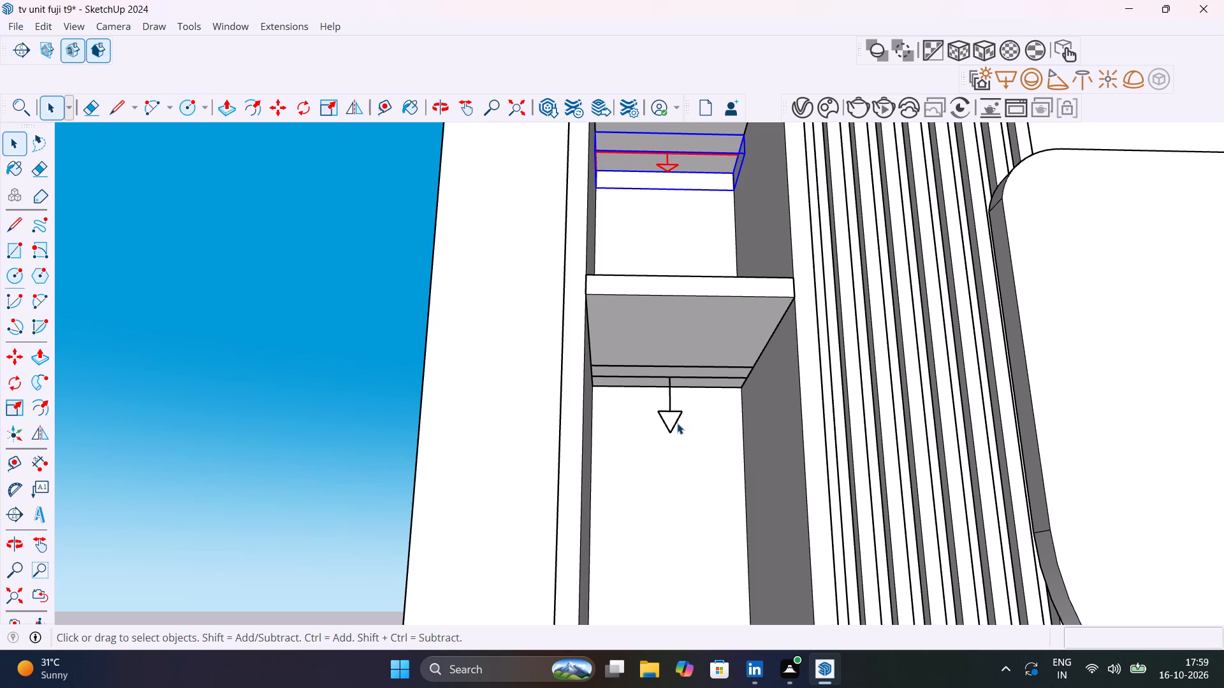
Scale down the height of the light under the second shelf to shorten its downward direction arrow.
left_click(677, 423)
key("s")
left_click(674, 434)
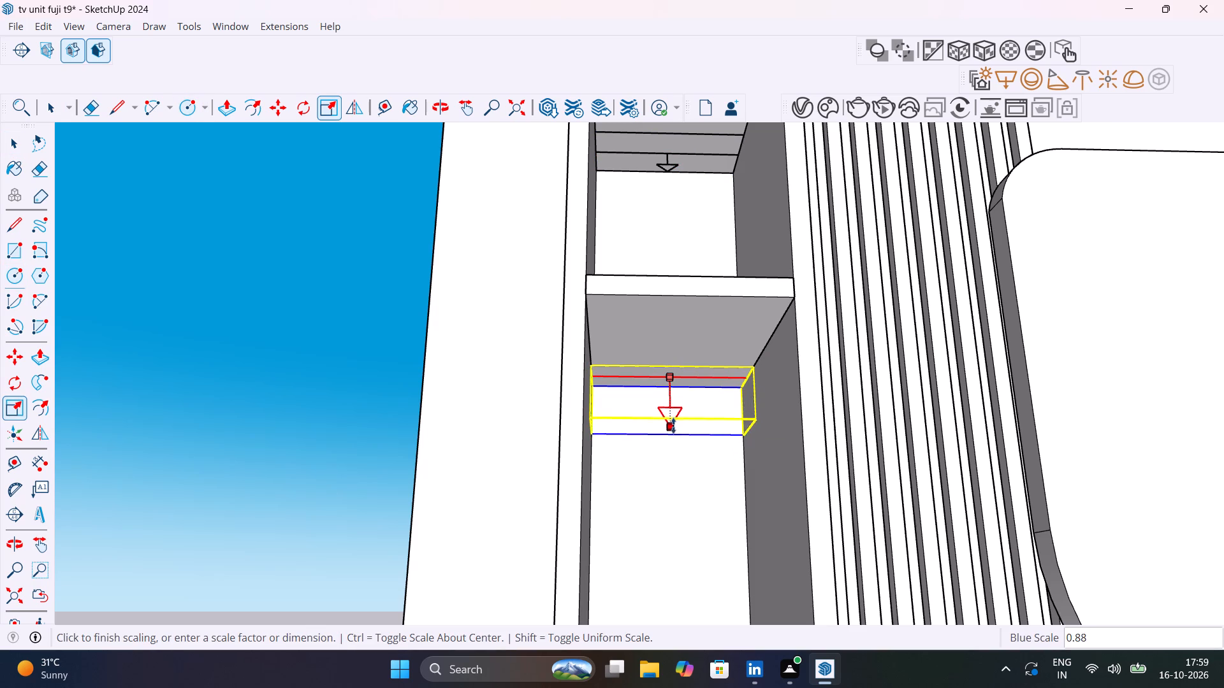
left_click(676, 403)
key("space")
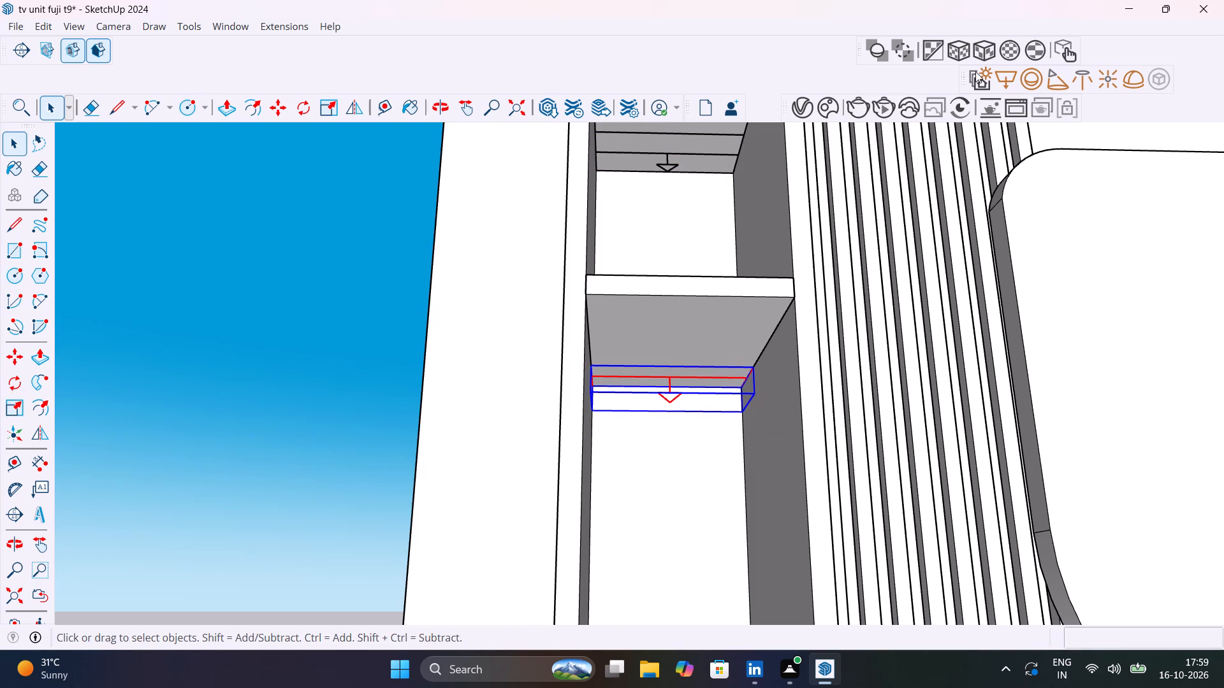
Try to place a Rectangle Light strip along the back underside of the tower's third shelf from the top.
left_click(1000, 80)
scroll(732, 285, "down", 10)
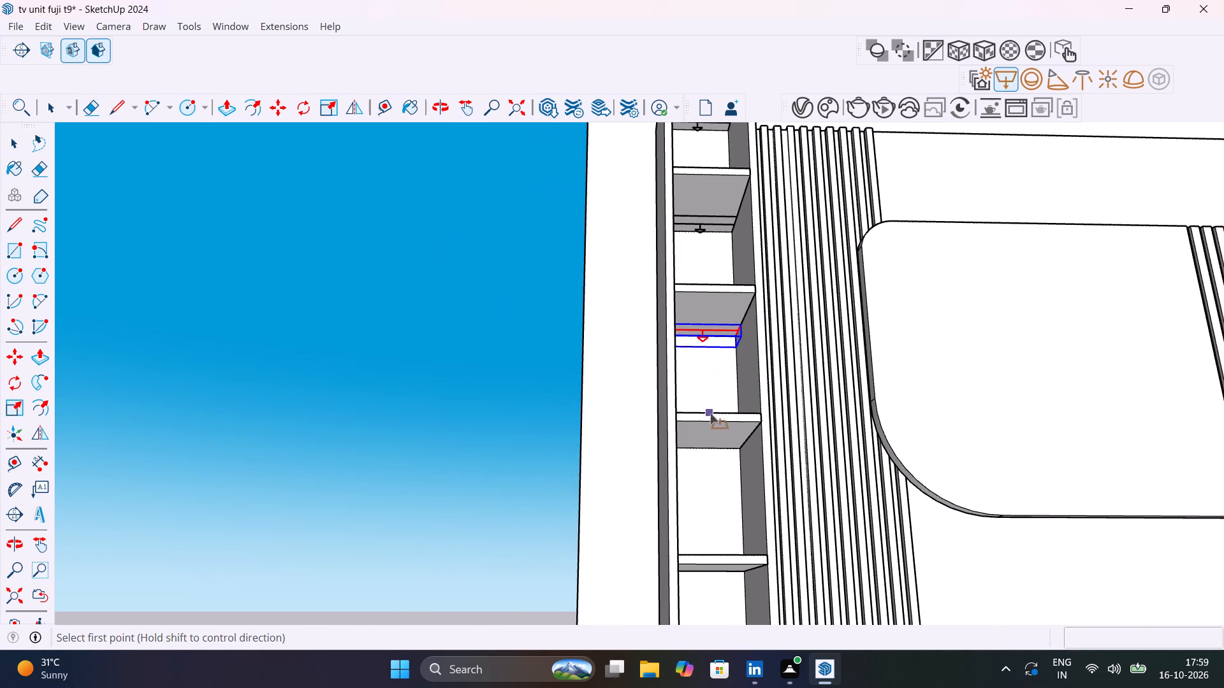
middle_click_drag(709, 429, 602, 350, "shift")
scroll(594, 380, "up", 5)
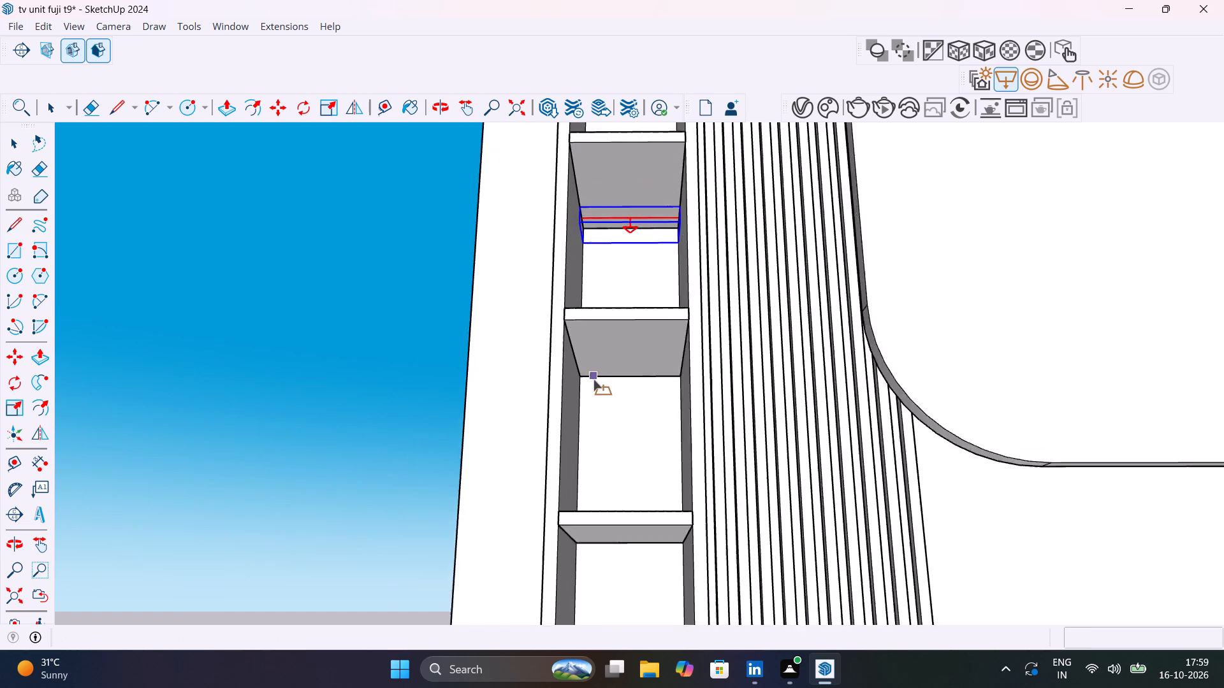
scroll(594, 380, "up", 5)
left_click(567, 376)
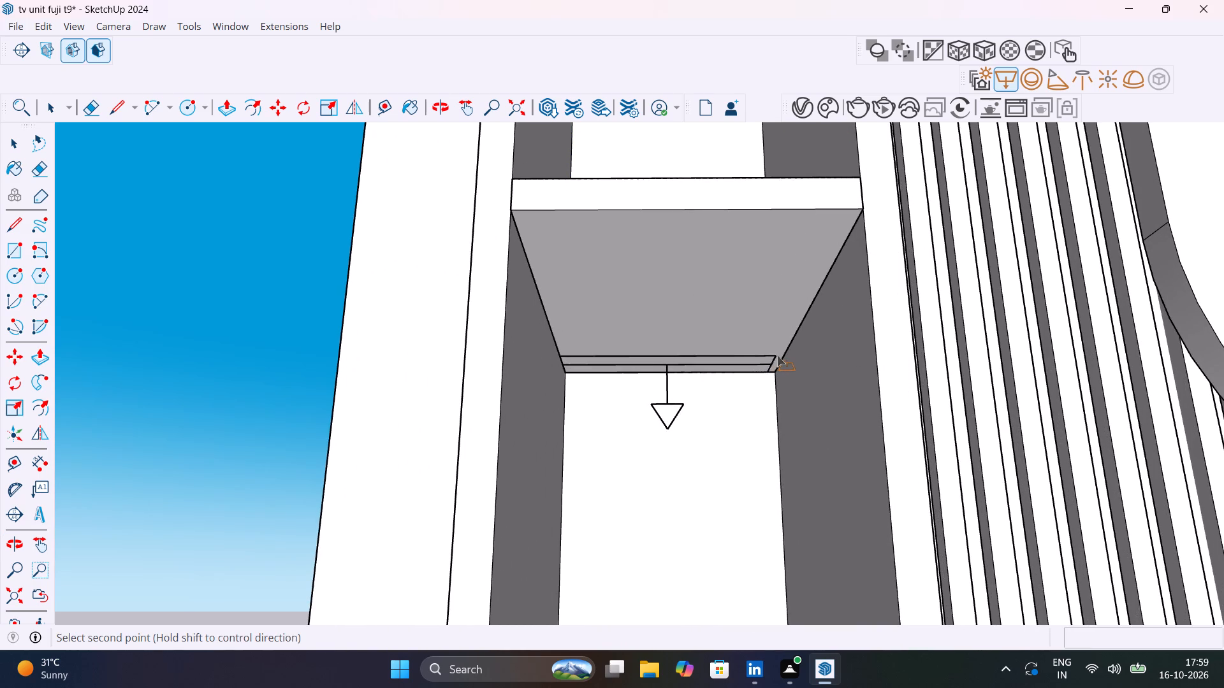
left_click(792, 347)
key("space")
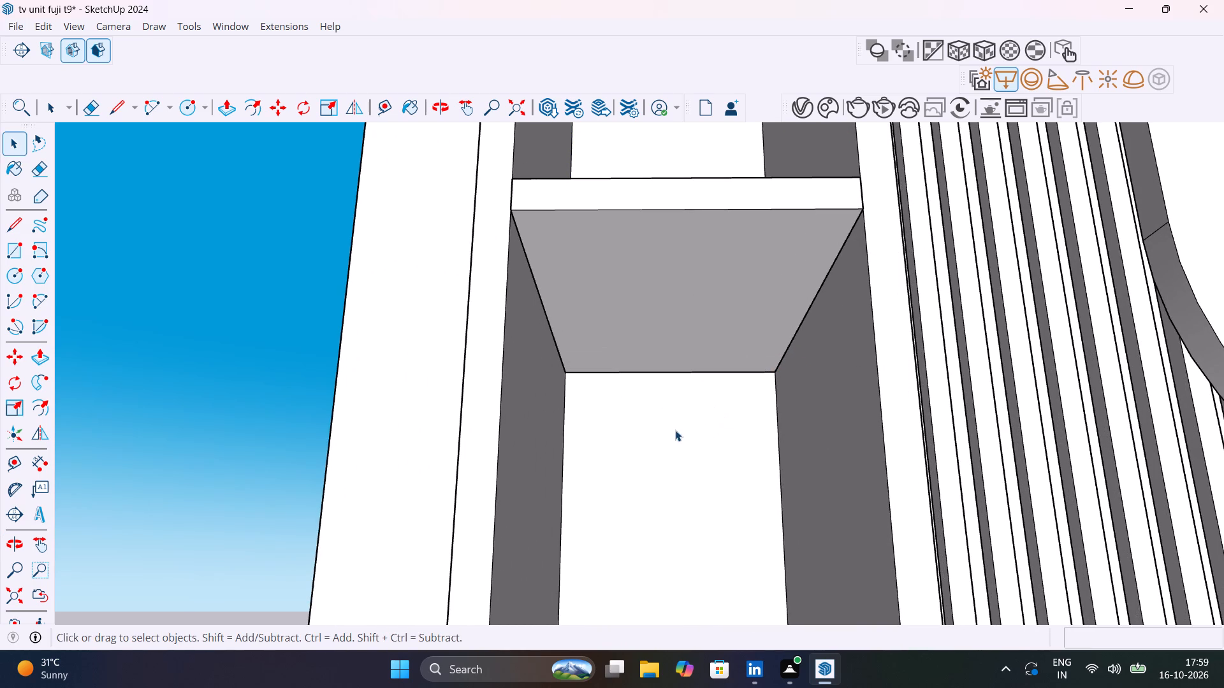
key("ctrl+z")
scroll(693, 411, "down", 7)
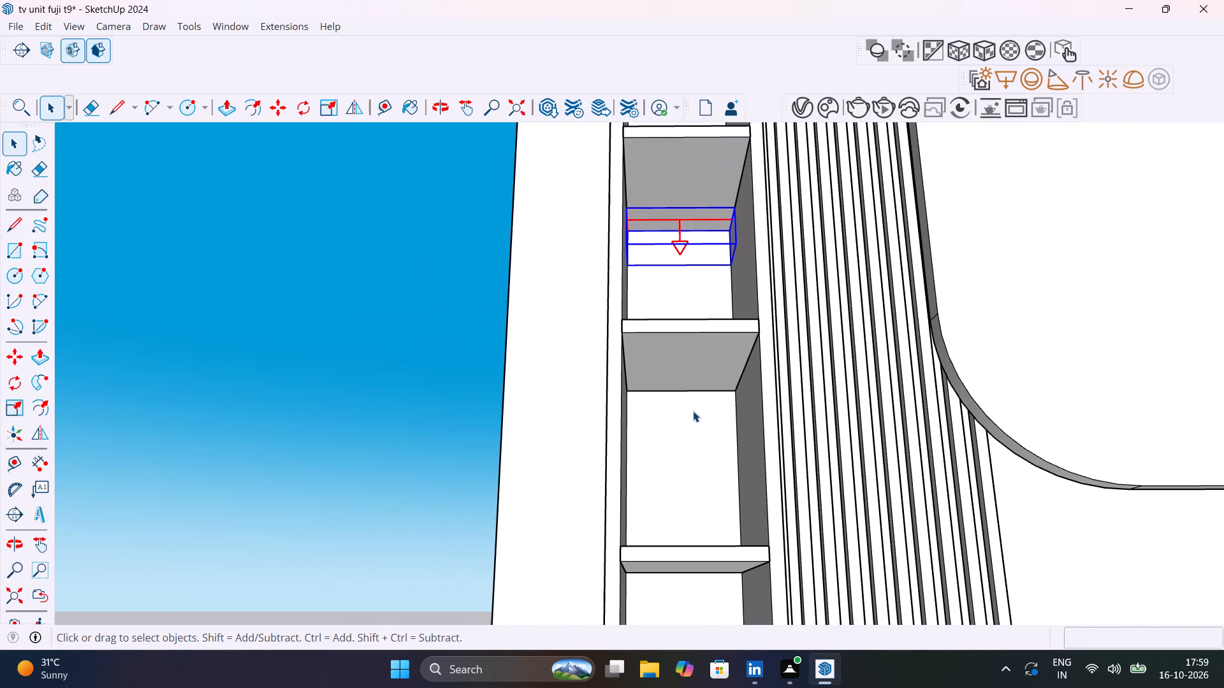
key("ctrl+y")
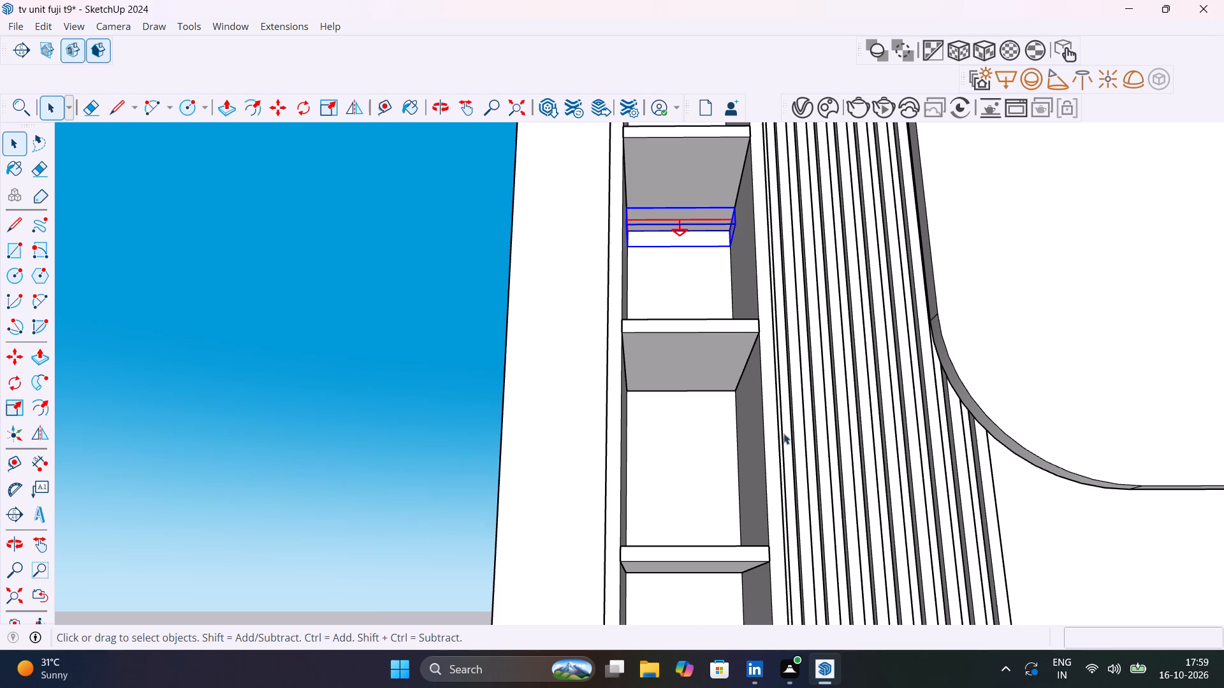
Place a Rectangle Light as a thin strip along the back underside of the tower's third shelf from the top.
left_click(1003, 82)
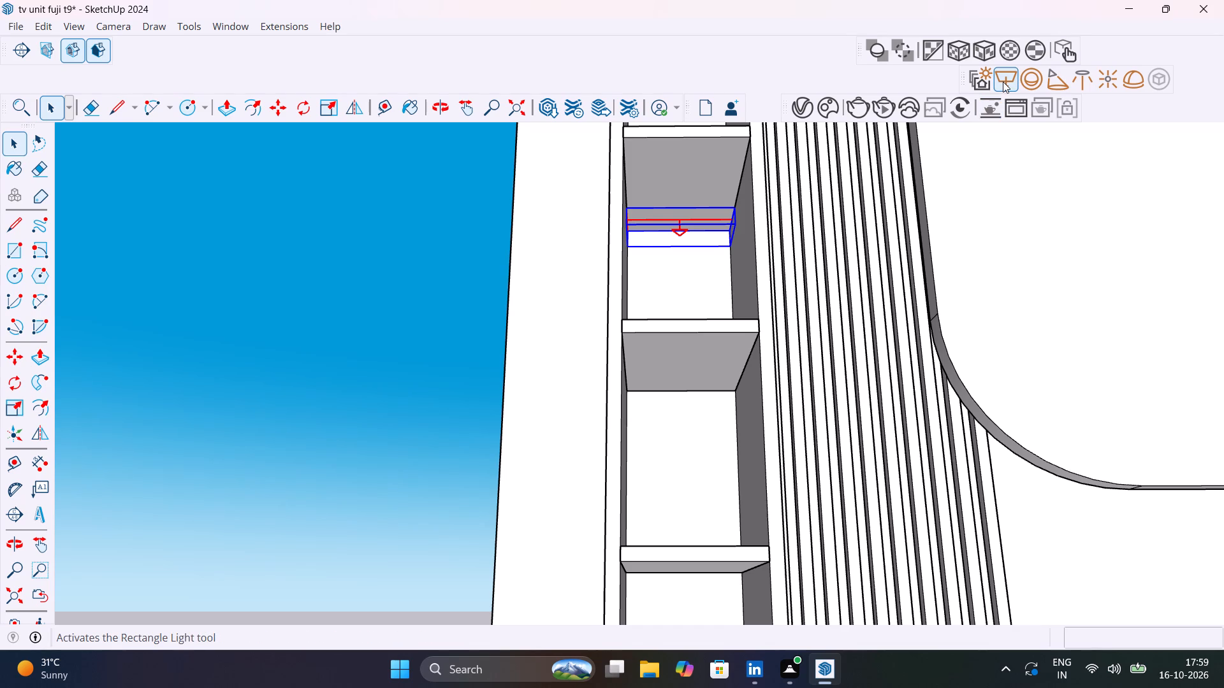
left_click(631, 392)
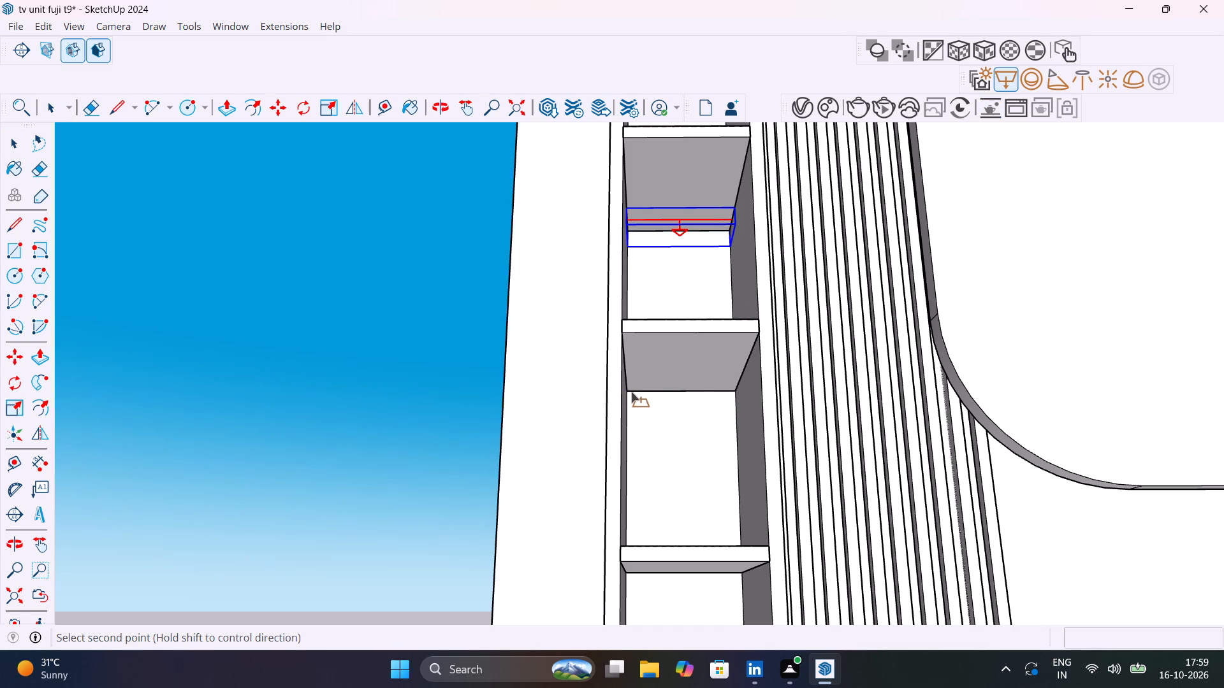
left_click(741, 380)
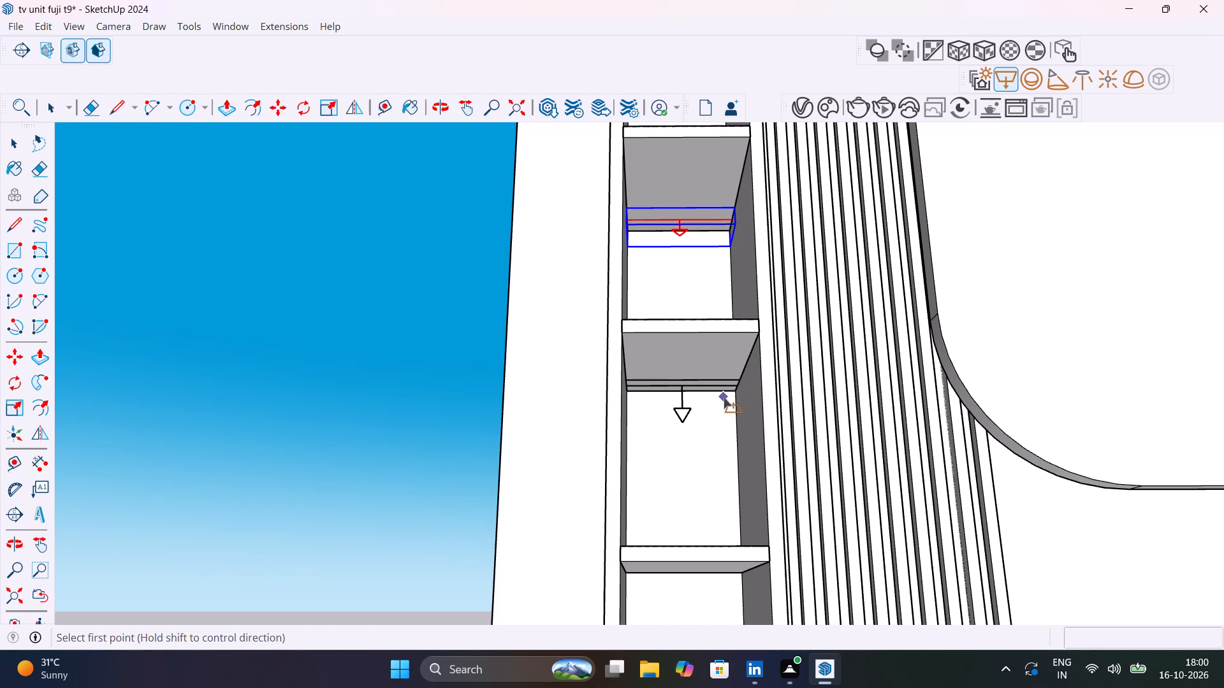
key("space")
Scale the light under the third shelf vertically to about 0.54 of its height.
left_click(686, 415)
scroll(687, 412, "up", 3)
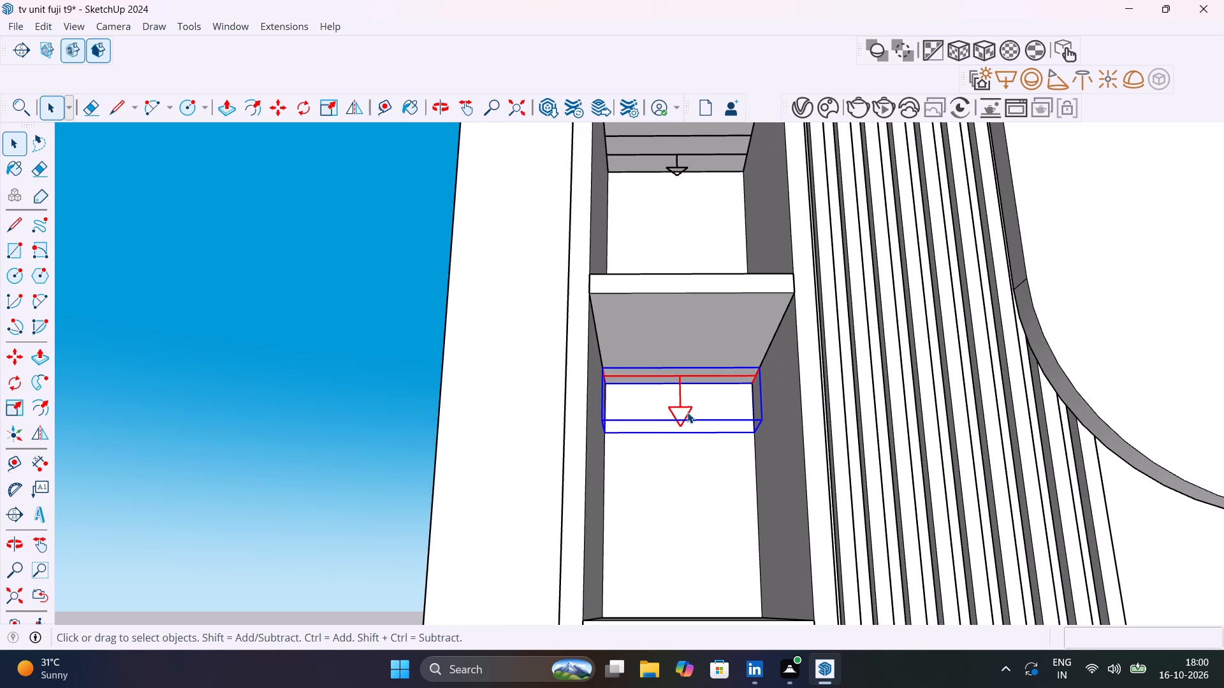
key("s")
left_click(680, 430)
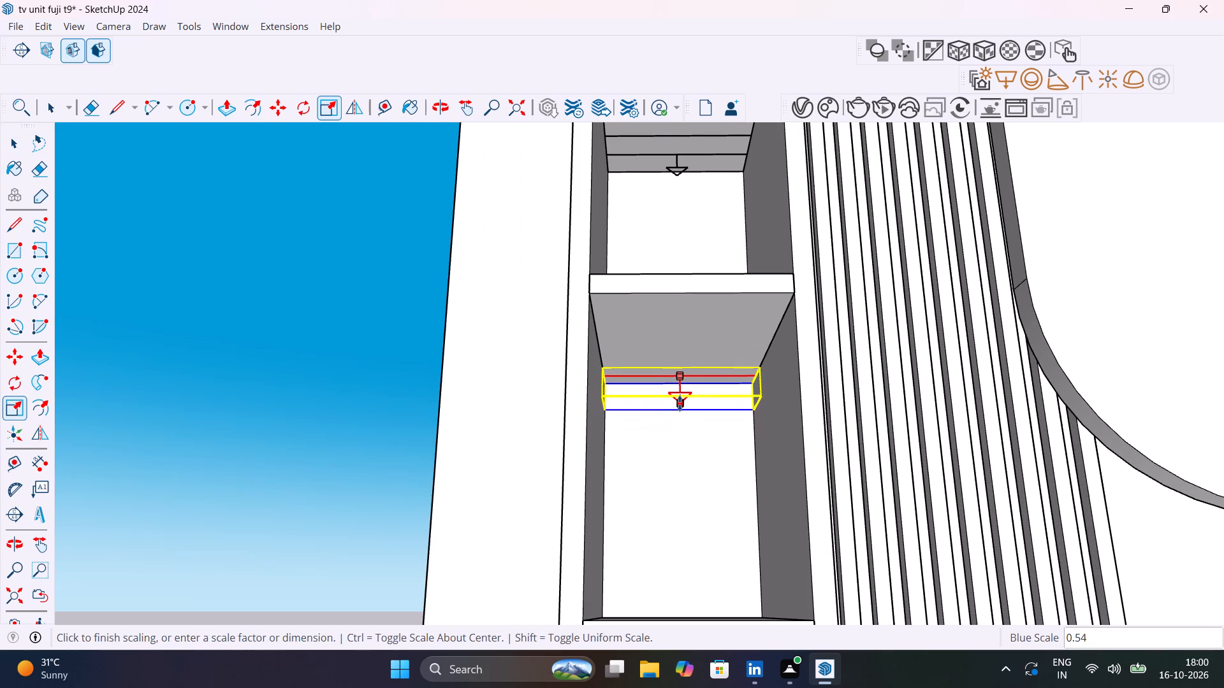
left_click(680, 402)
key("space")
Place a Rectangle Light as a thin strip along the back underside of the lowest shelf in the tower beside the slats.
scroll(681, 410, "down", 11)
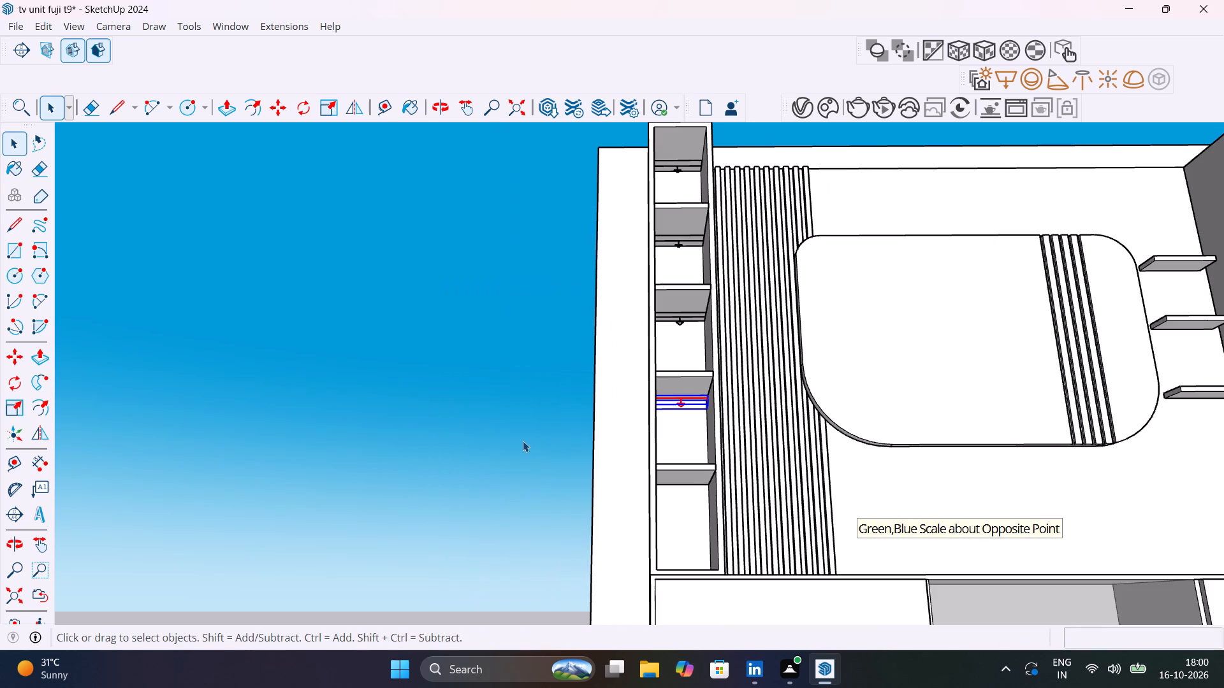
middle_click_drag(520, 441, 453, 336, "shift")
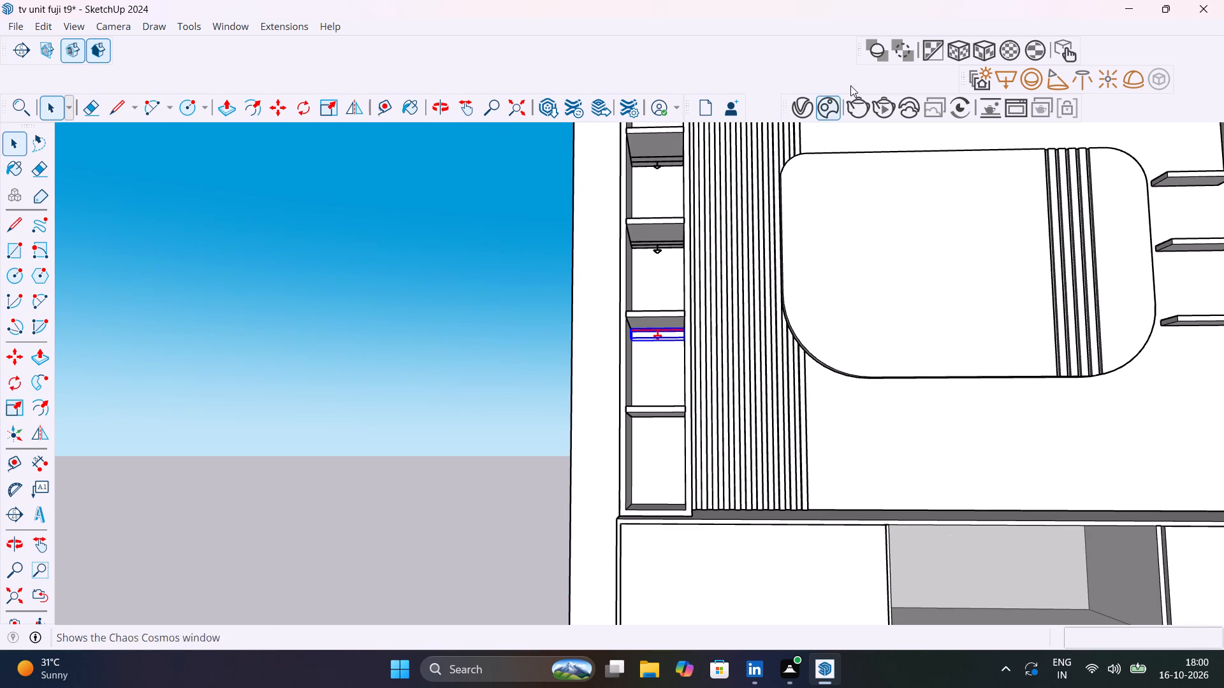
left_click(1003, 73)
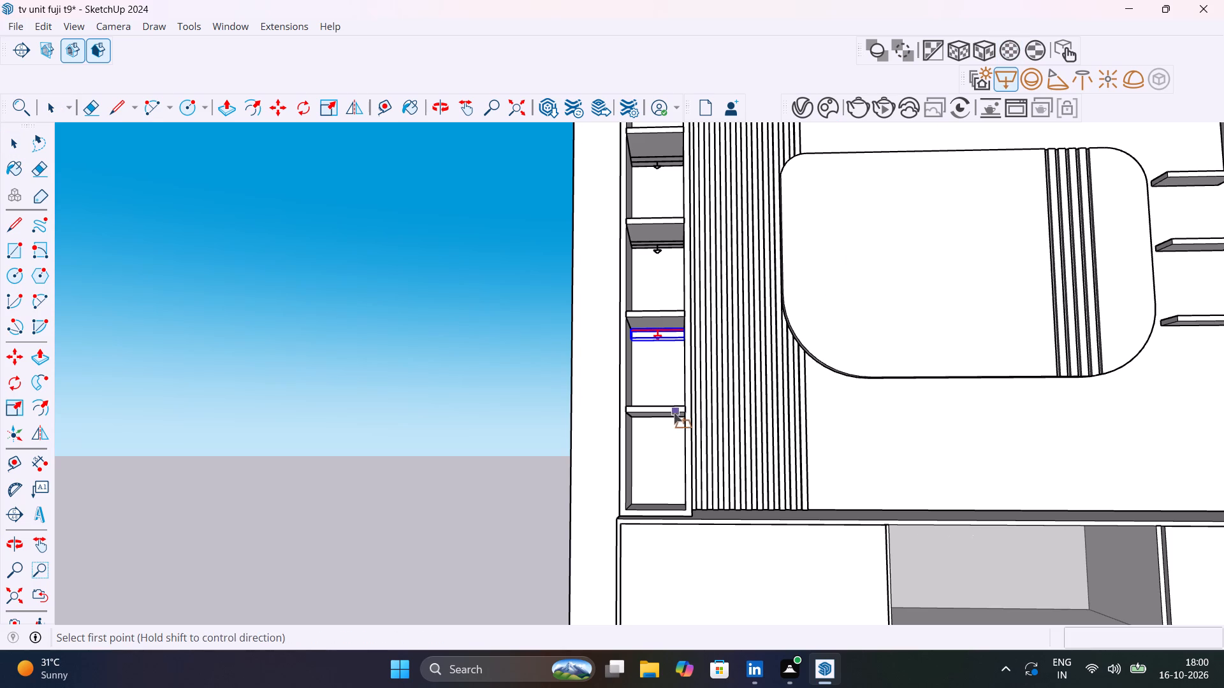
scroll(669, 420, "up", 9)
middle_click_drag(673, 422, 688, 387)
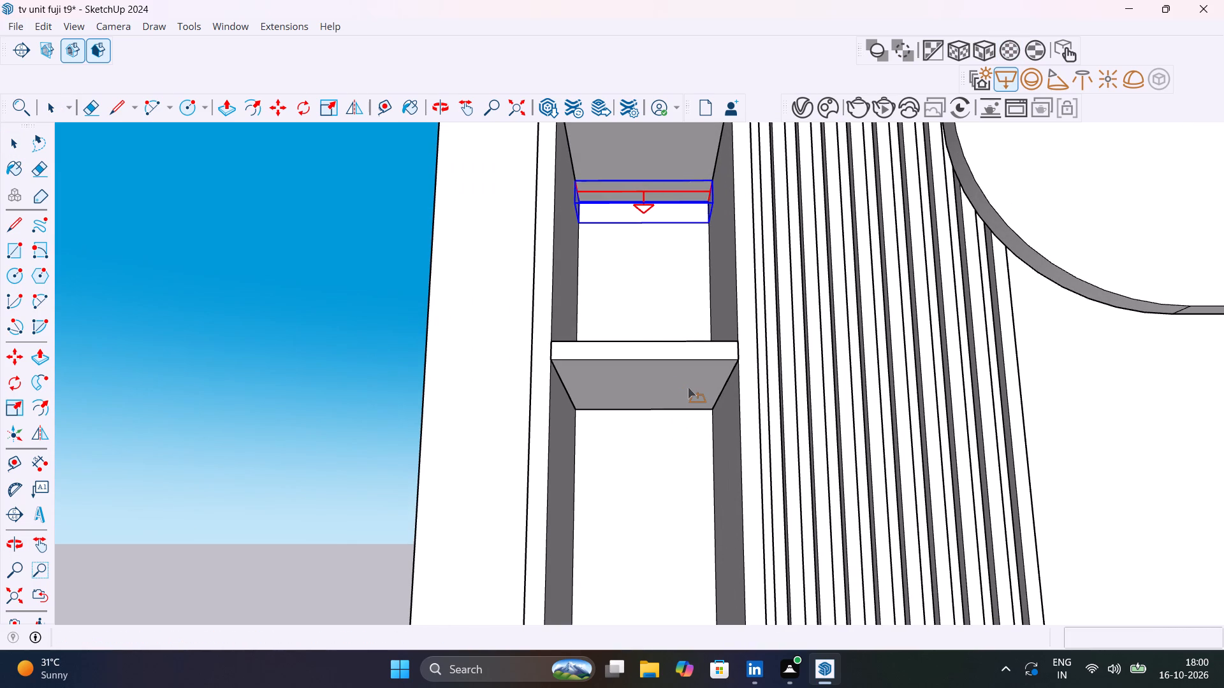
left_click(581, 410)
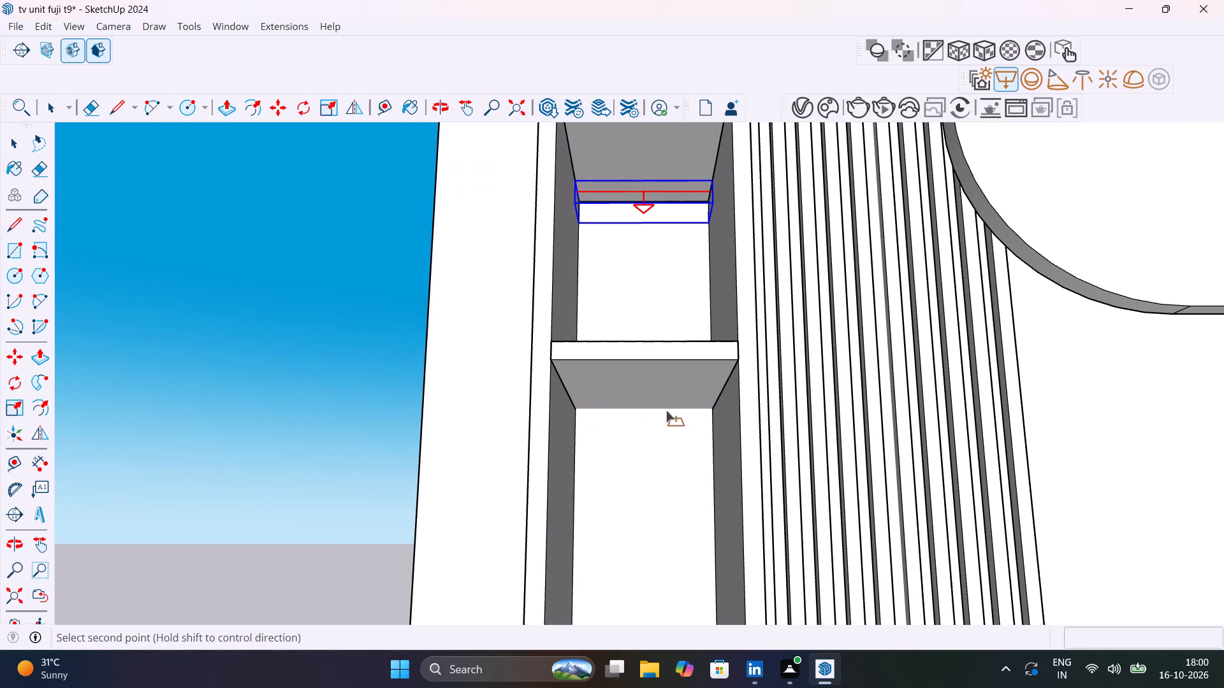
left_click(721, 390)
key("space")
Scale the light under the lowest shelf vertically to slightly less than half its height and deselect it.
left_click(646, 459)
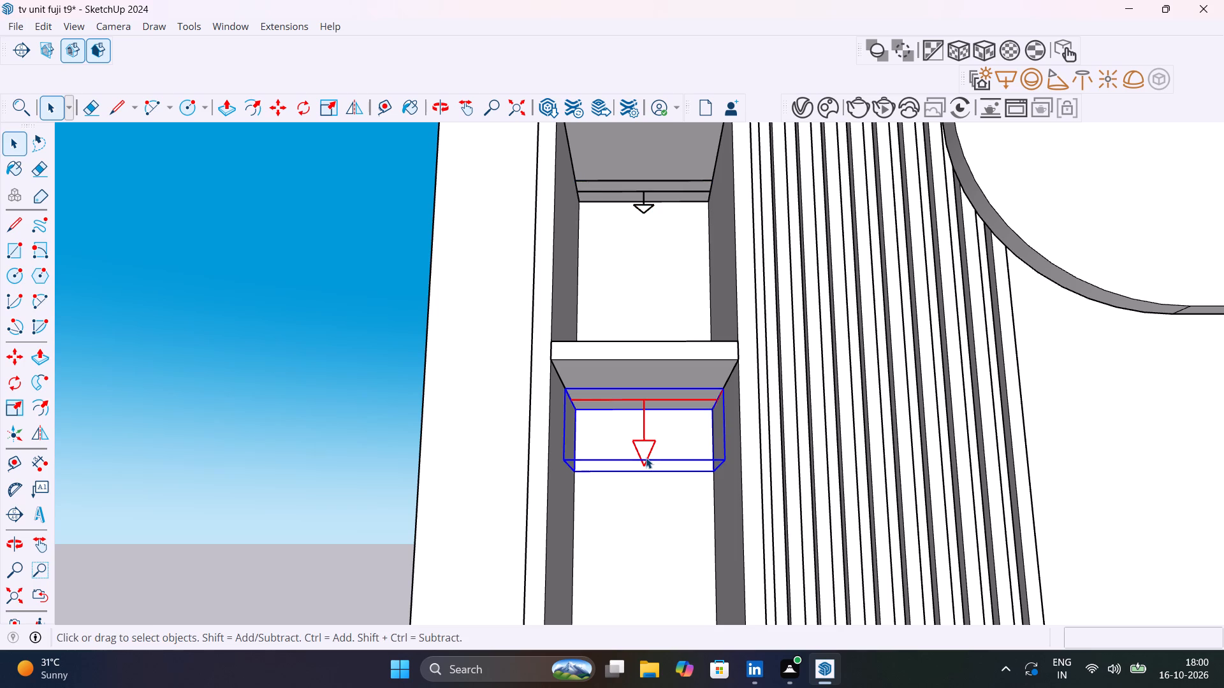
key("s")
left_click(650, 467)
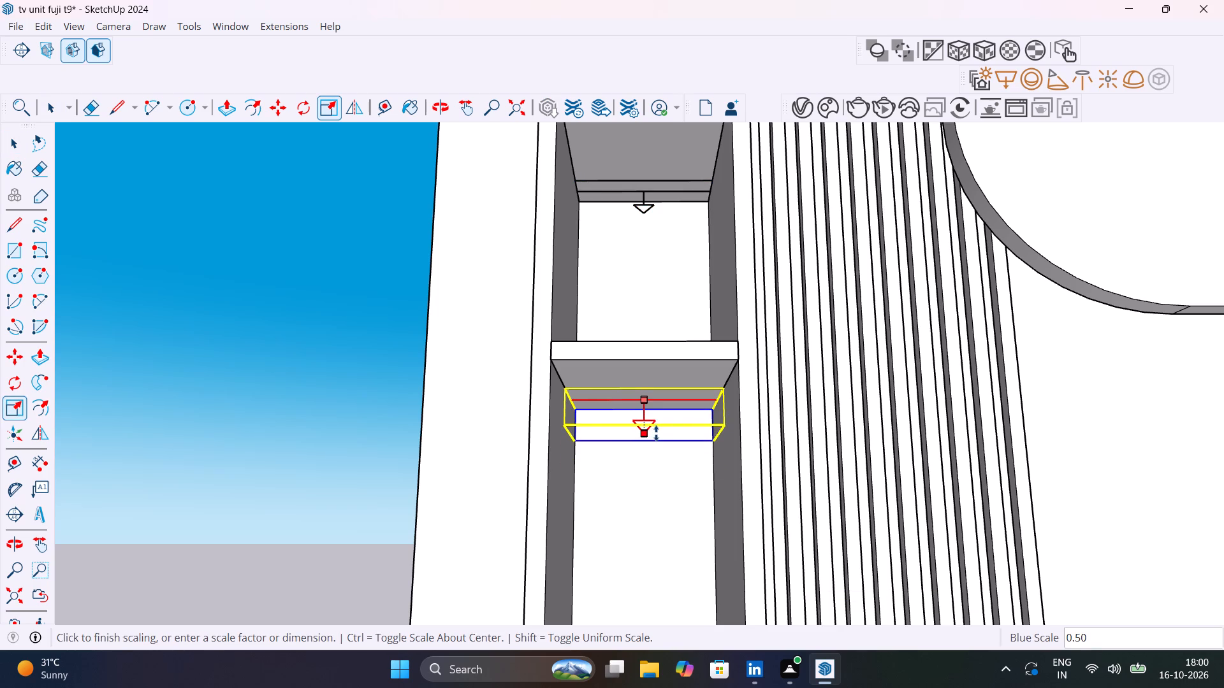
left_click(660, 427)
key("space")
scroll(651, 464, "down", 6)
left_click(499, 423)
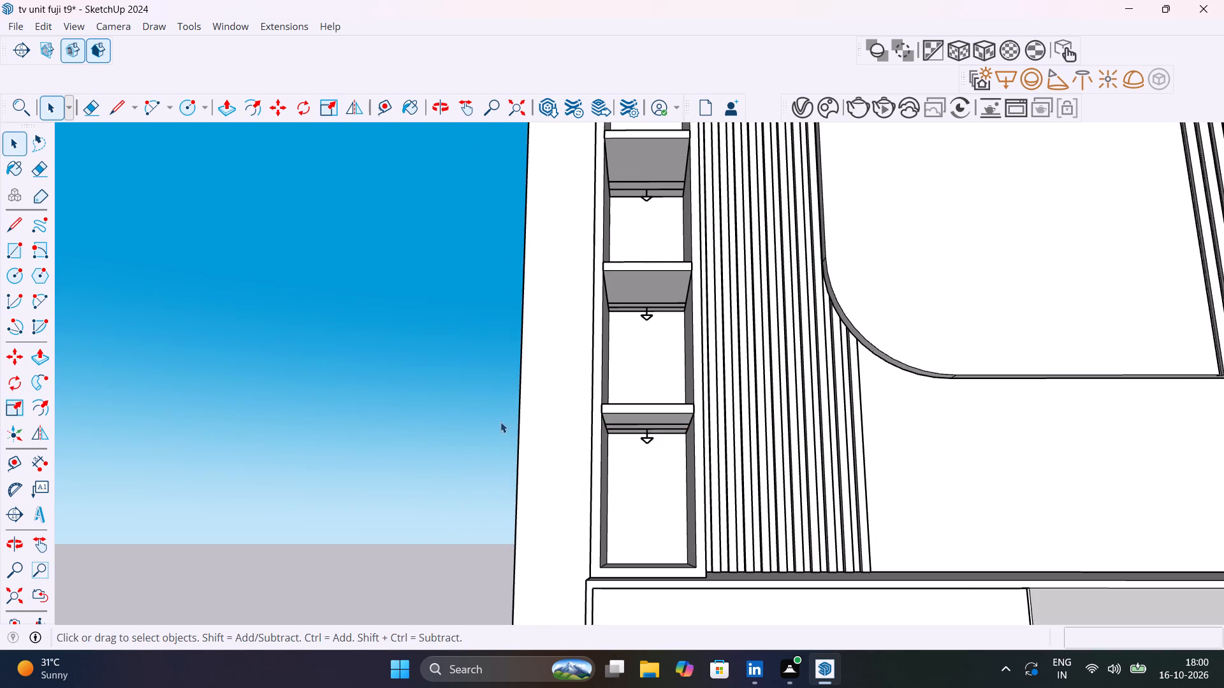
Place a Rectangle Light strip along the back of the top compartment's ceiling in the other shelf tower, beside the three floating shelves.
scroll(515, 374, "down", 5)
middle_click_drag(691, 326, 696, 464)
scroll(804, 389, "down", 6)
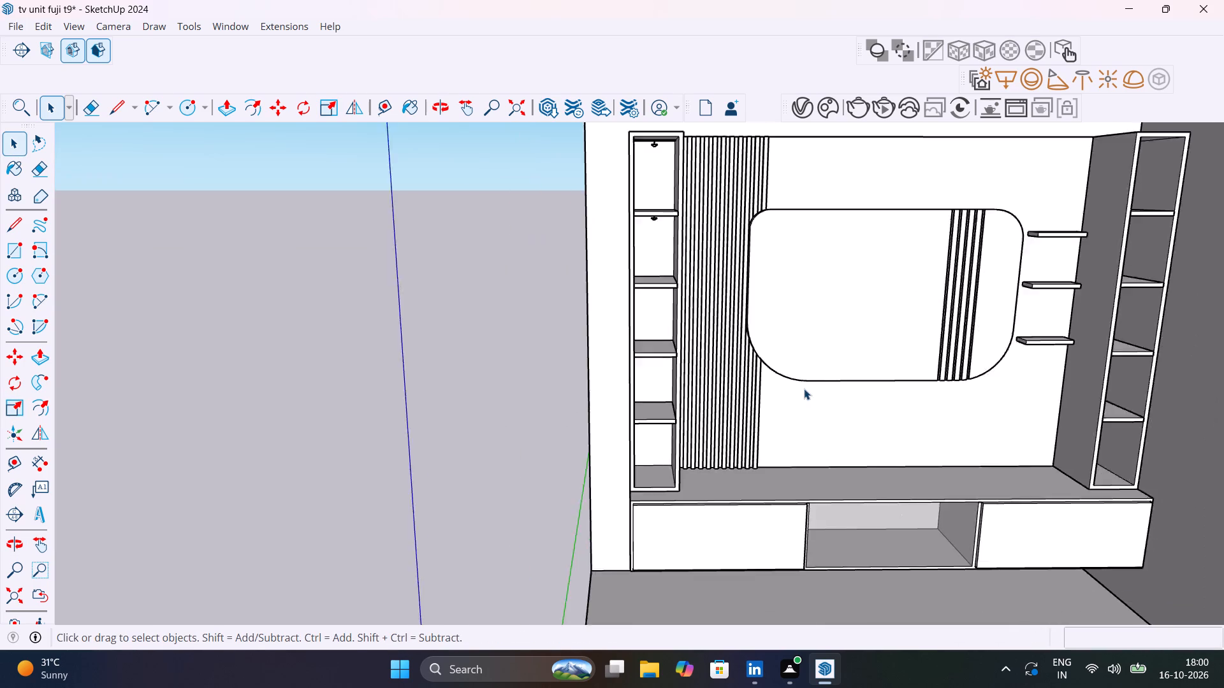
middle_click_drag(819, 380, 578, 395, "shift")
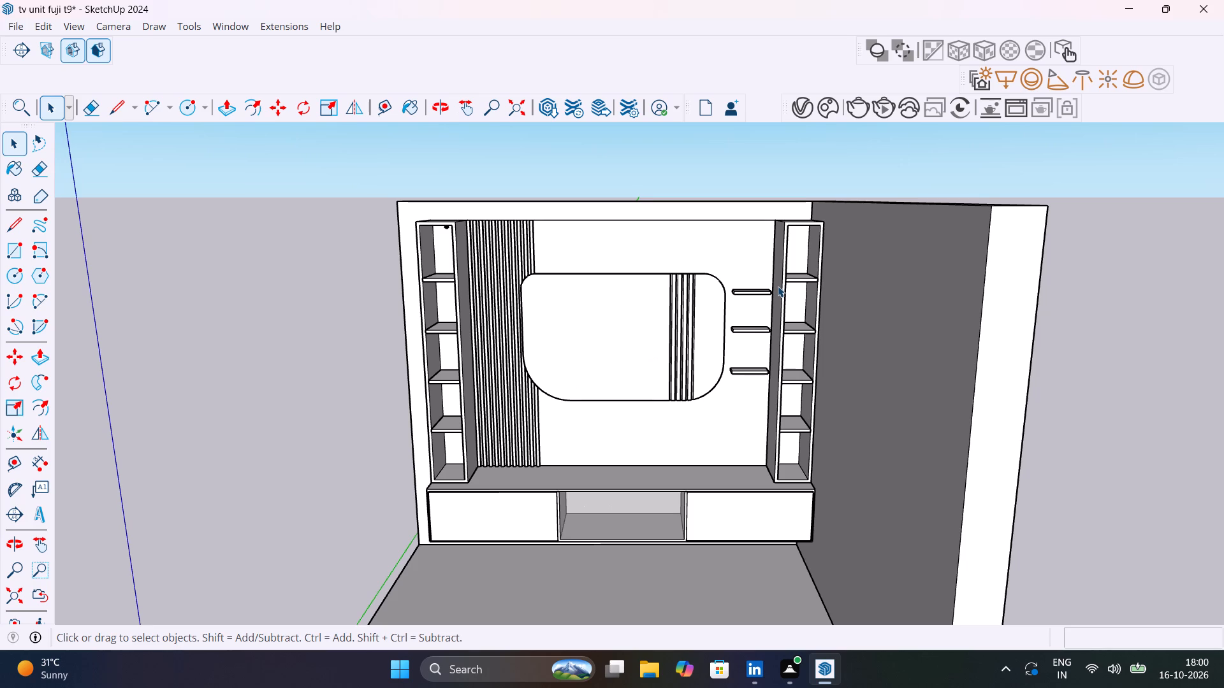
scroll(805, 245, "up", 8)
middle_click_drag(805, 232, 758, 205)
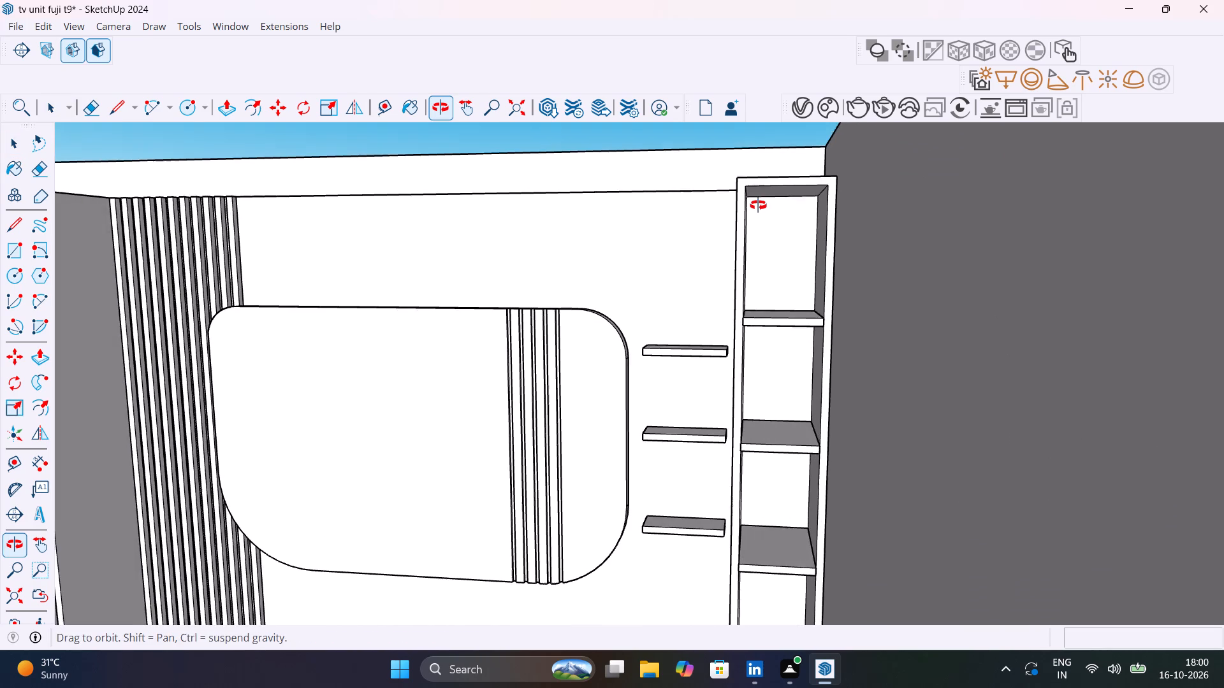
middle_click_drag(758, 205, 759, 250)
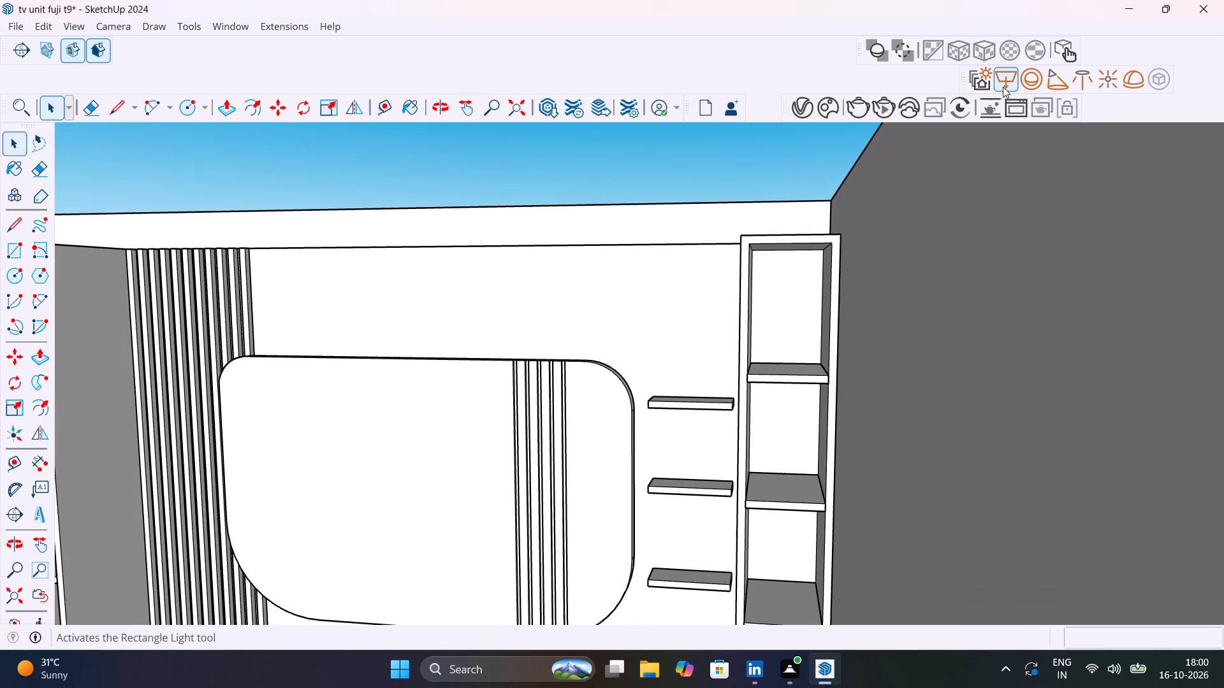
left_click(1002, 87)
scroll(773, 254, "up", 13)
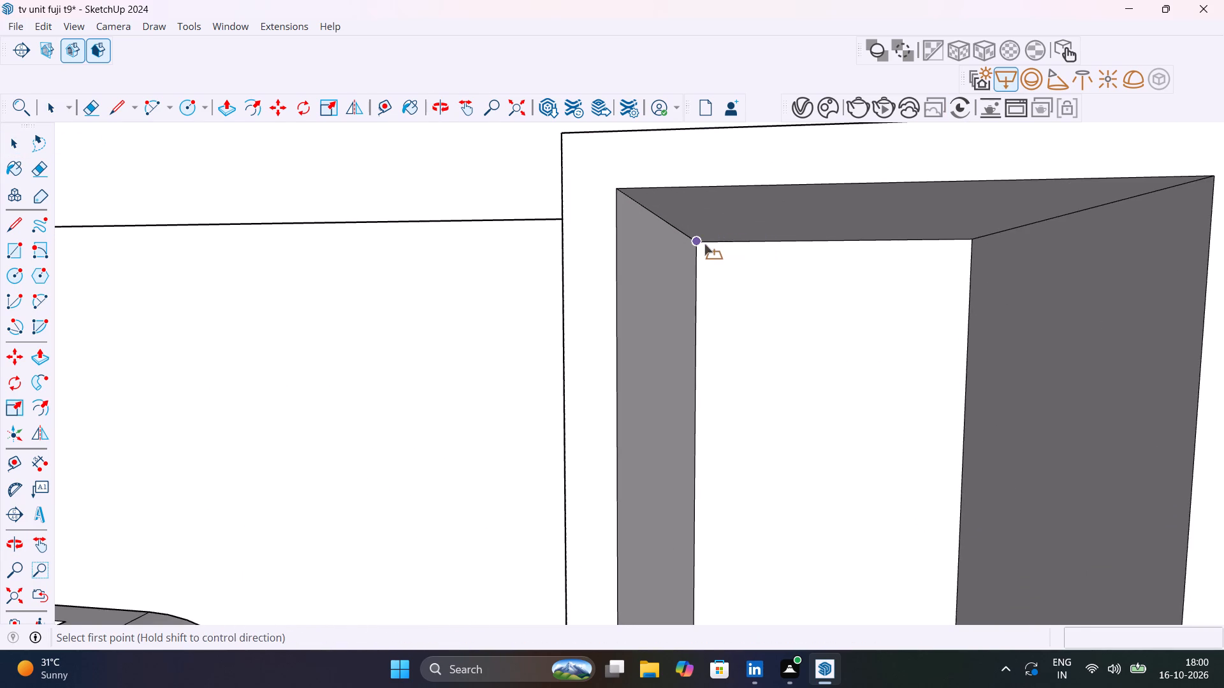
left_click(704, 244)
scroll(986, 242, "up", 7)
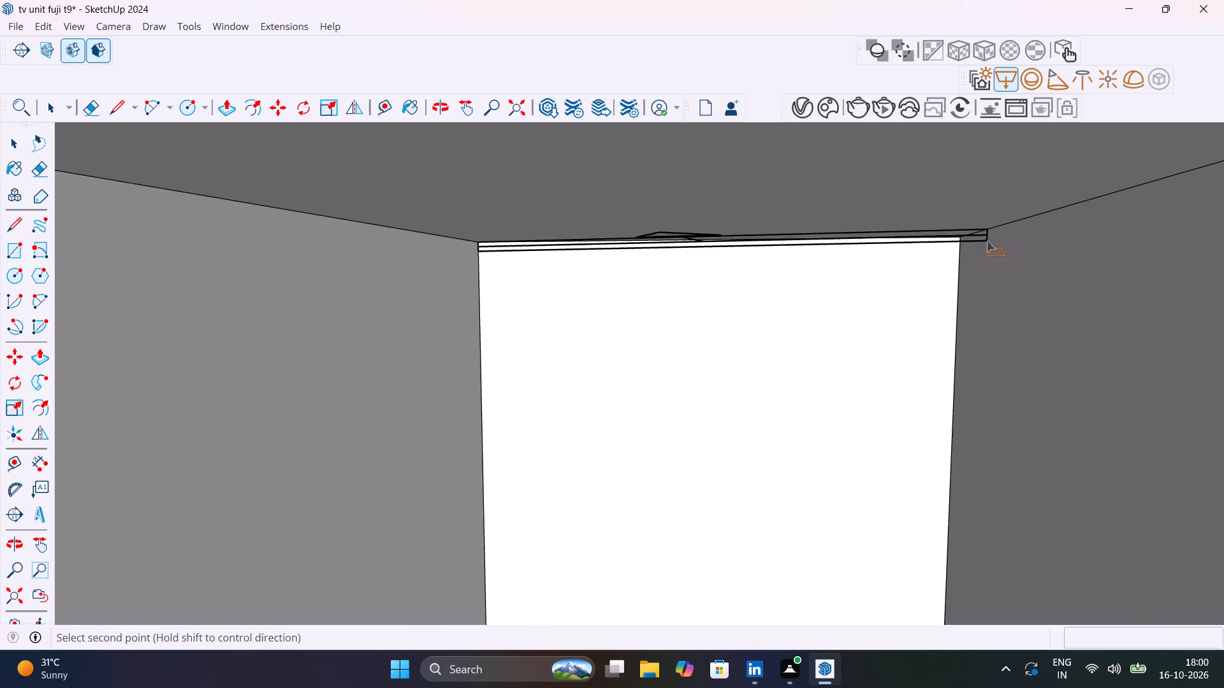
middle_click_drag(986, 231, 1005, 152)
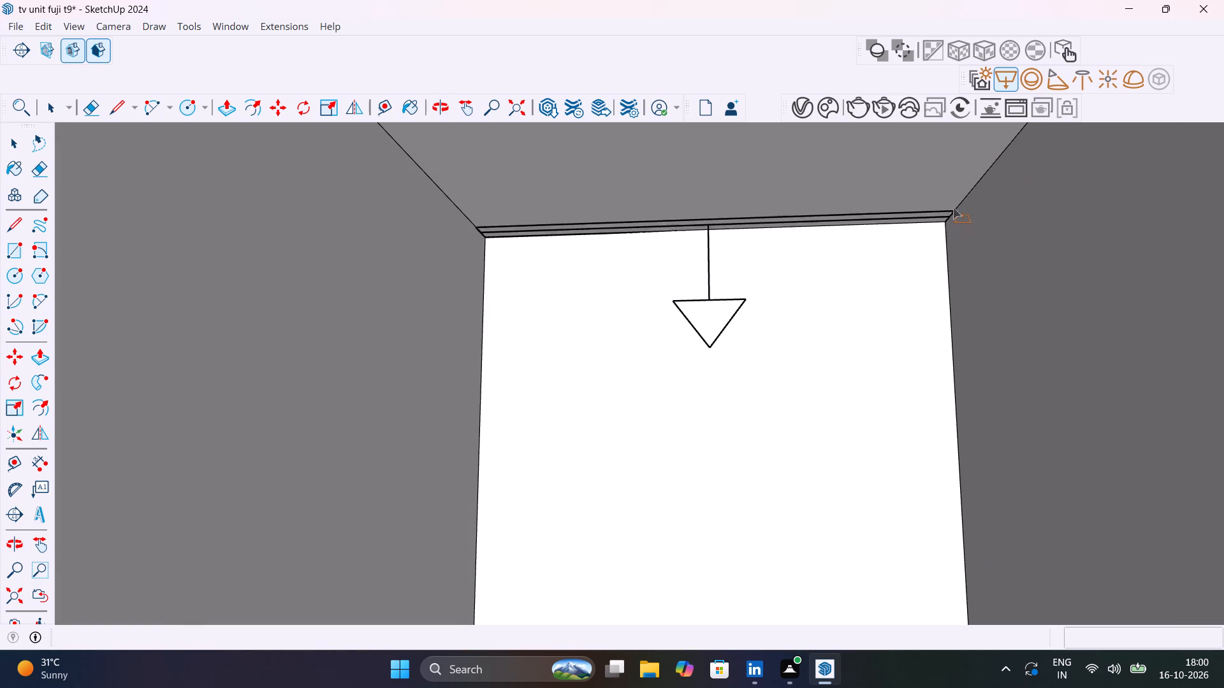
left_click(985, 173)
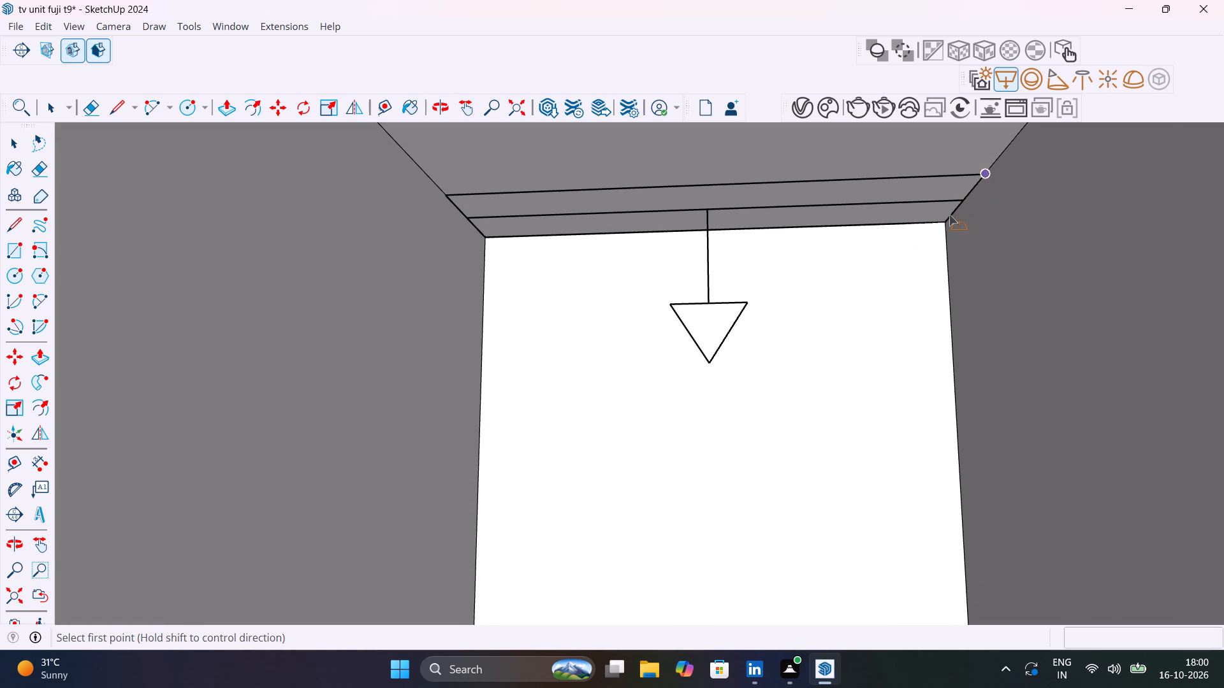
key("space")
Scale the light on the top compartment's ceiling vertically to about 0.47 of its height.
left_click(720, 343)
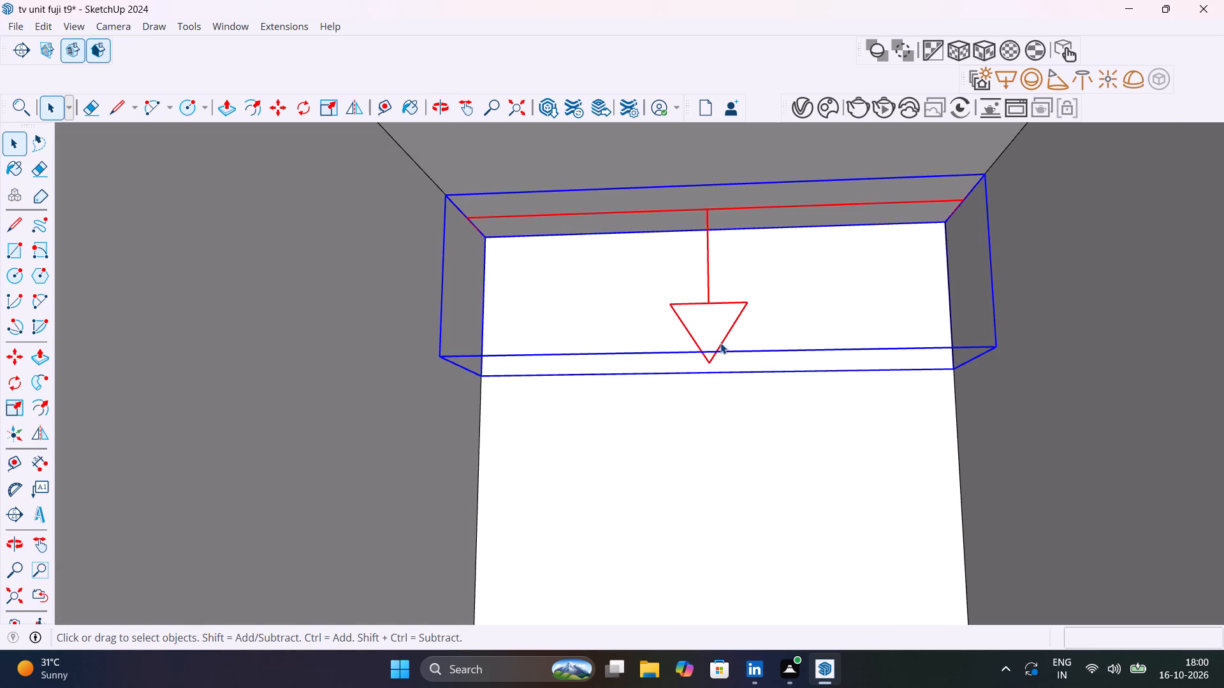
key("s")
left_click(710, 366)
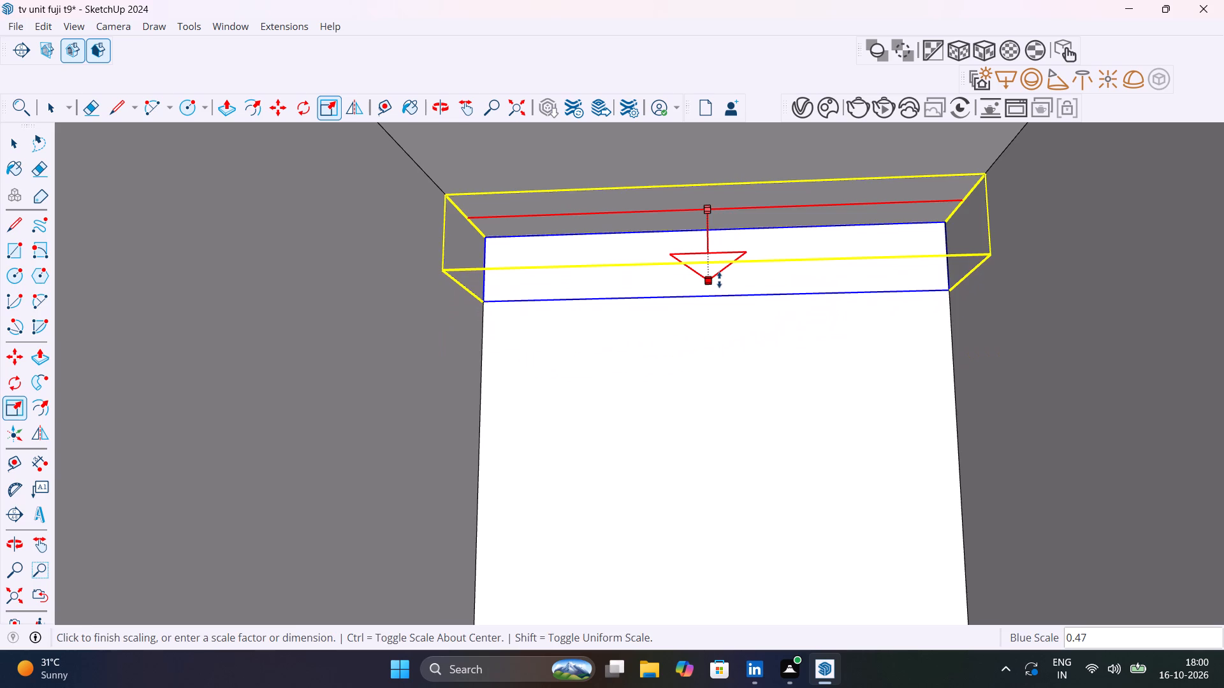
left_click(719, 280)
scroll(732, 334, "down", 15)
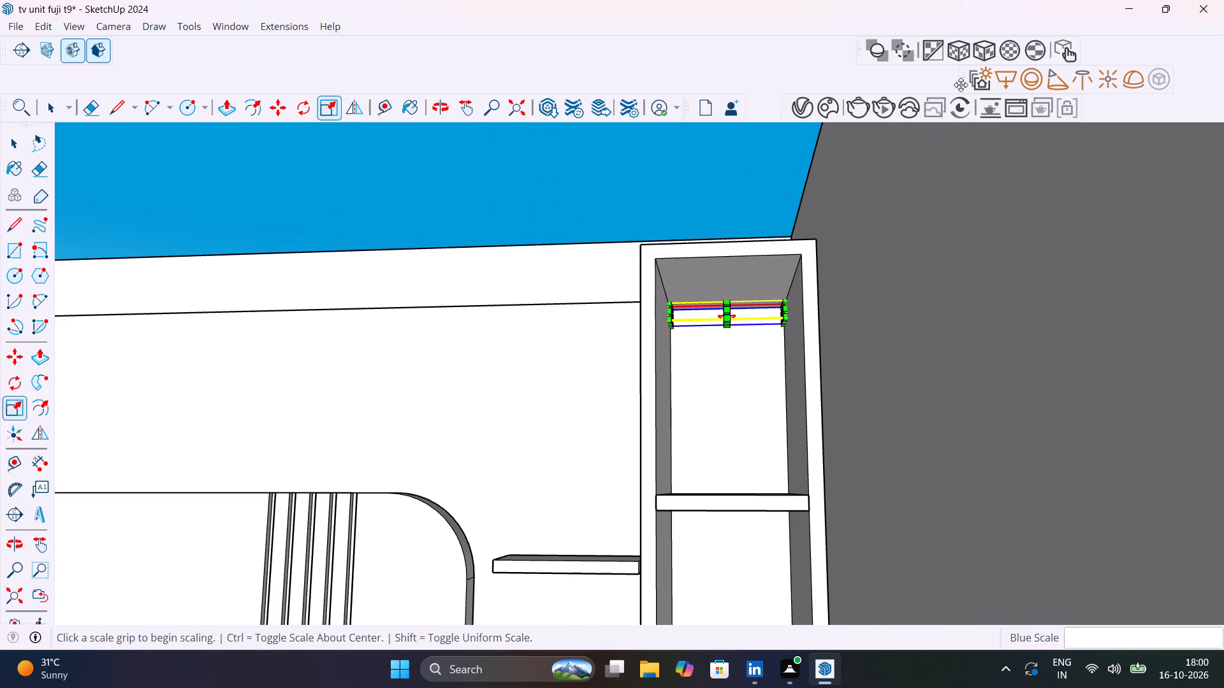
Place a Rectangle Light as a thin strip along the back underside of the topmost shelf in the tower beside the floating shelves.
left_click(1002, 83)
middle_click_drag(651, 587, 643, 394, "shift")
scroll(643, 394, "up", 1, "shift")
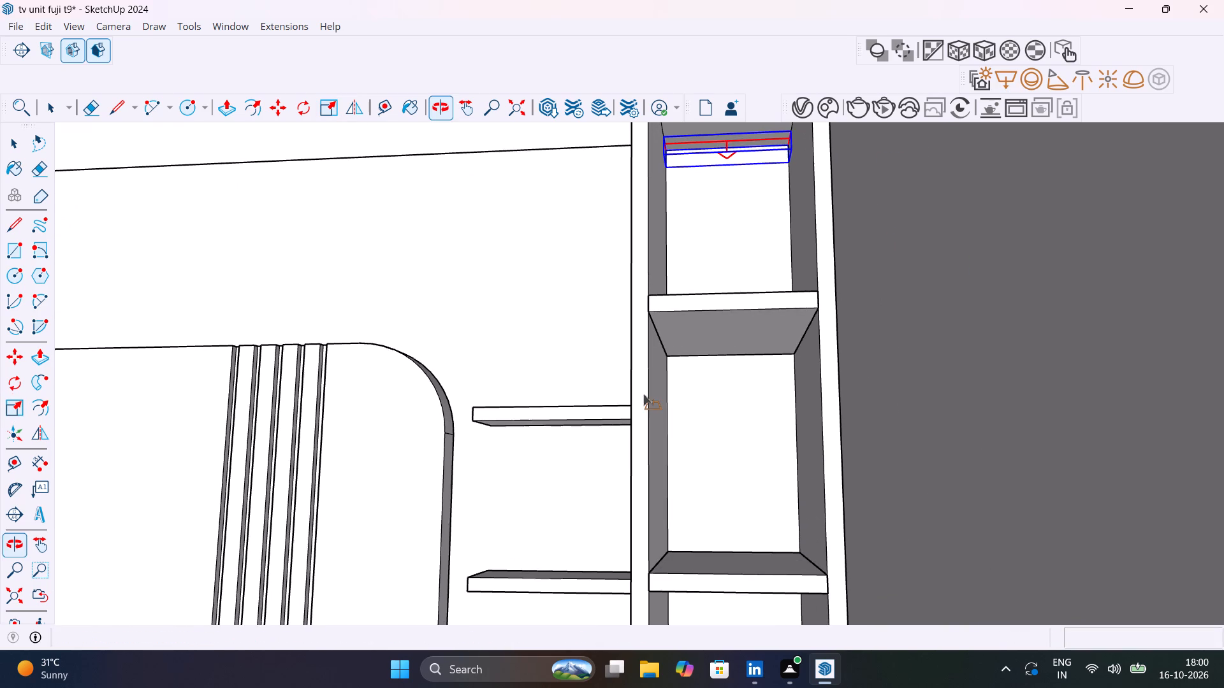
left_click(669, 357)
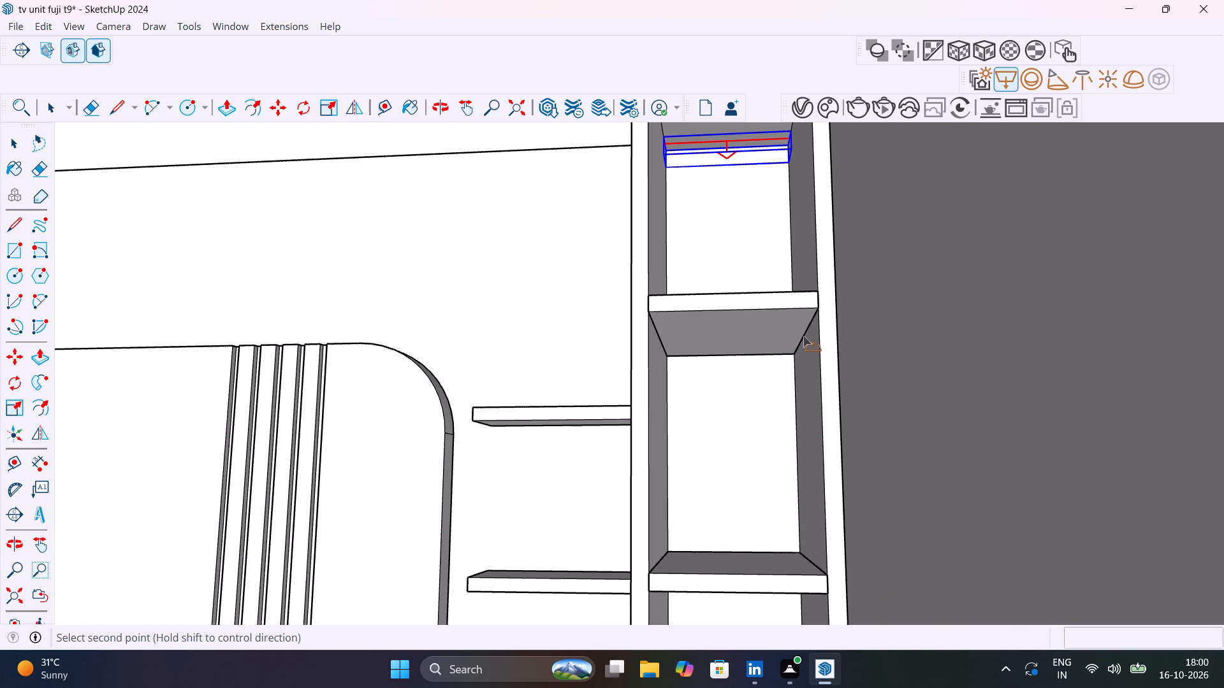
left_click(804, 334)
key("space")
Scale the light under the topmost shelf vertically to about 0.38 of its height.
left_click(738, 402)
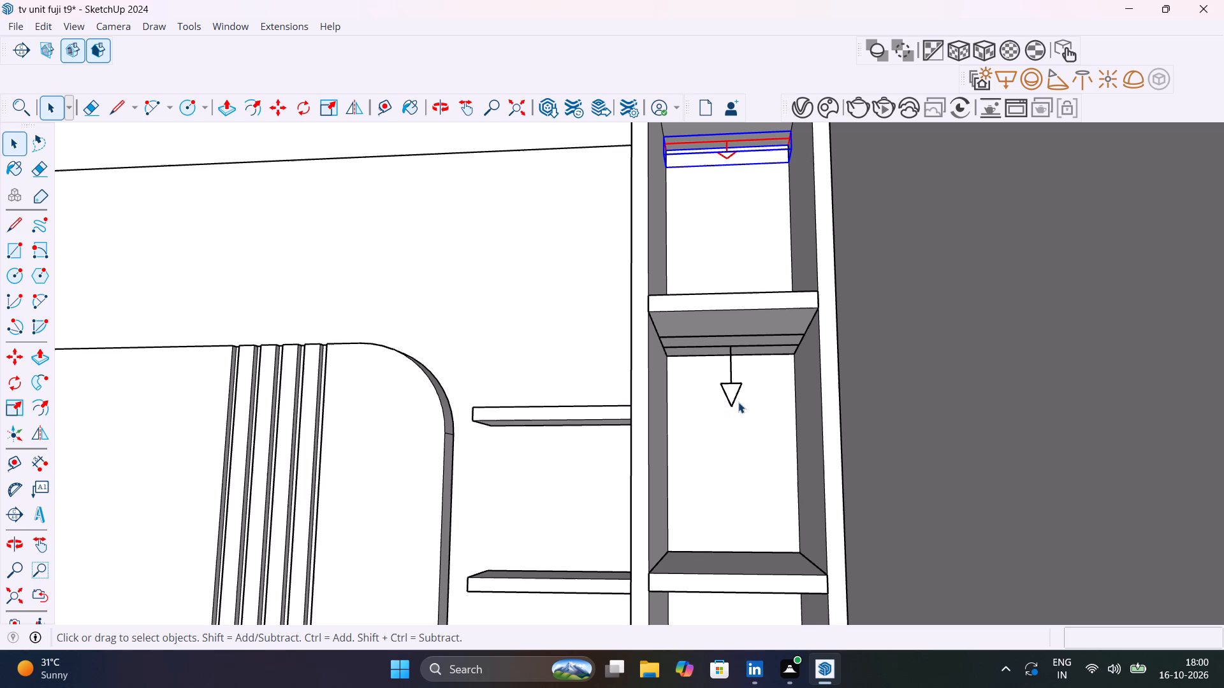
left_click(732, 394)
left_click(733, 395)
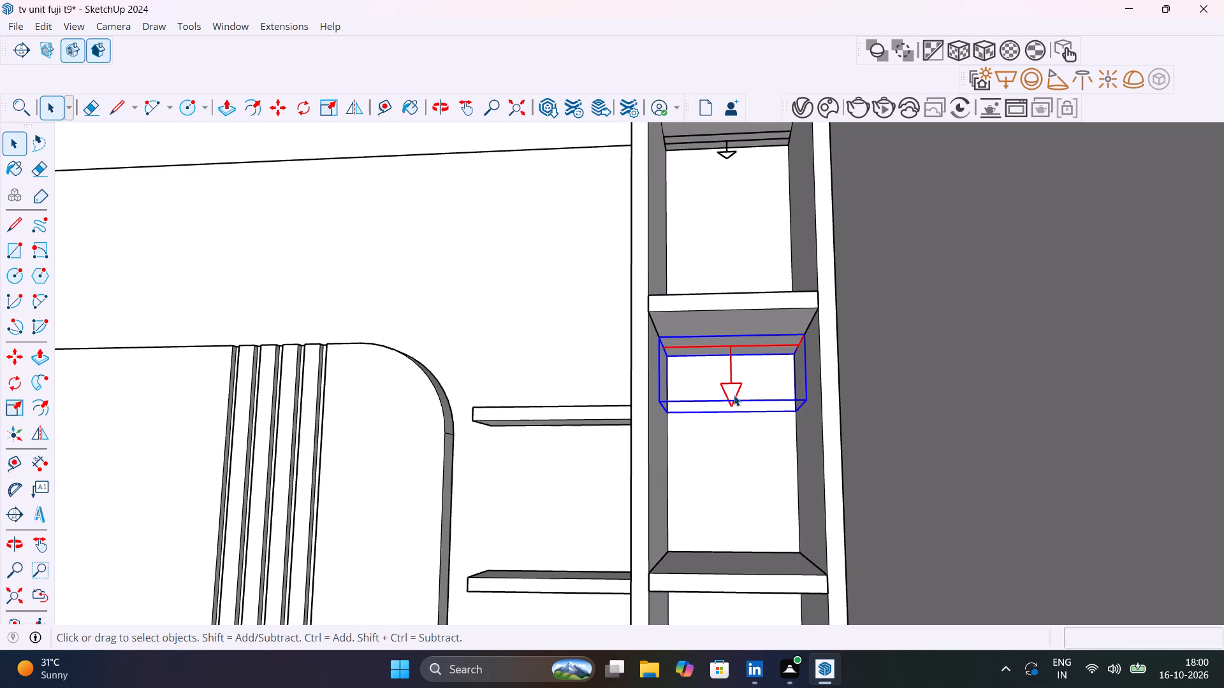
key("s")
left_click(734, 412)
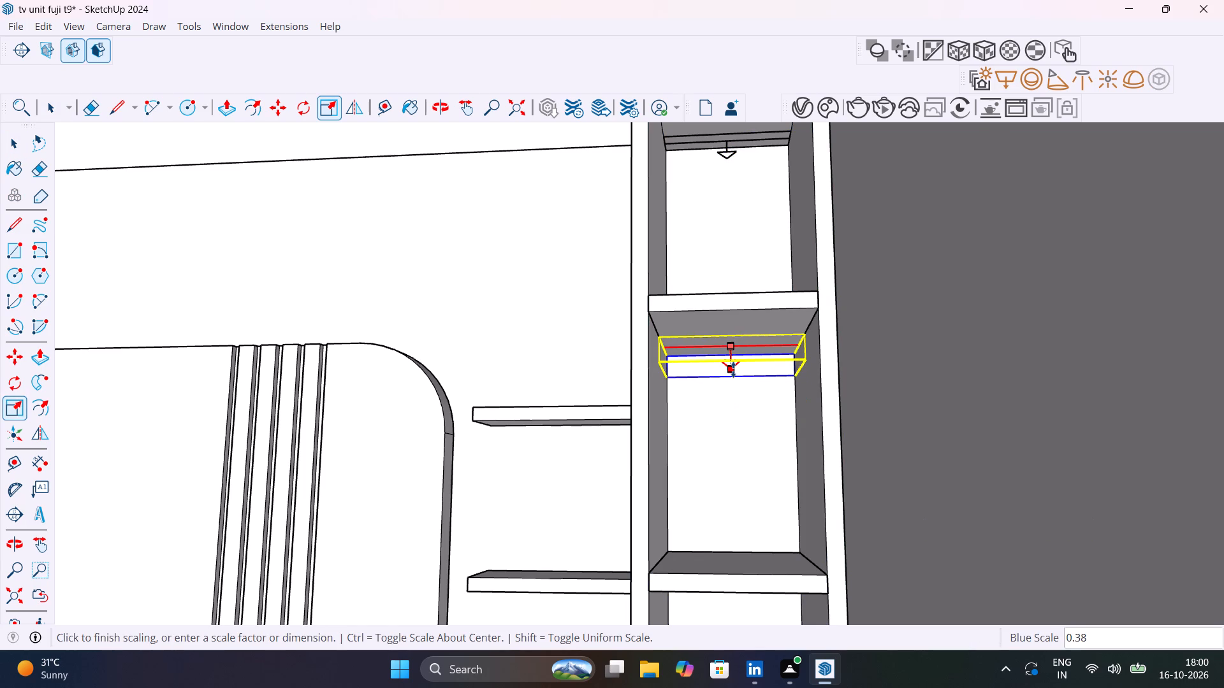
left_click(734, 373)
key("space")
Place a Rectangle Light as a thin strip along the back underside of the second shelf from the top in the same tower.
scroll(738, 416, "down", 7)
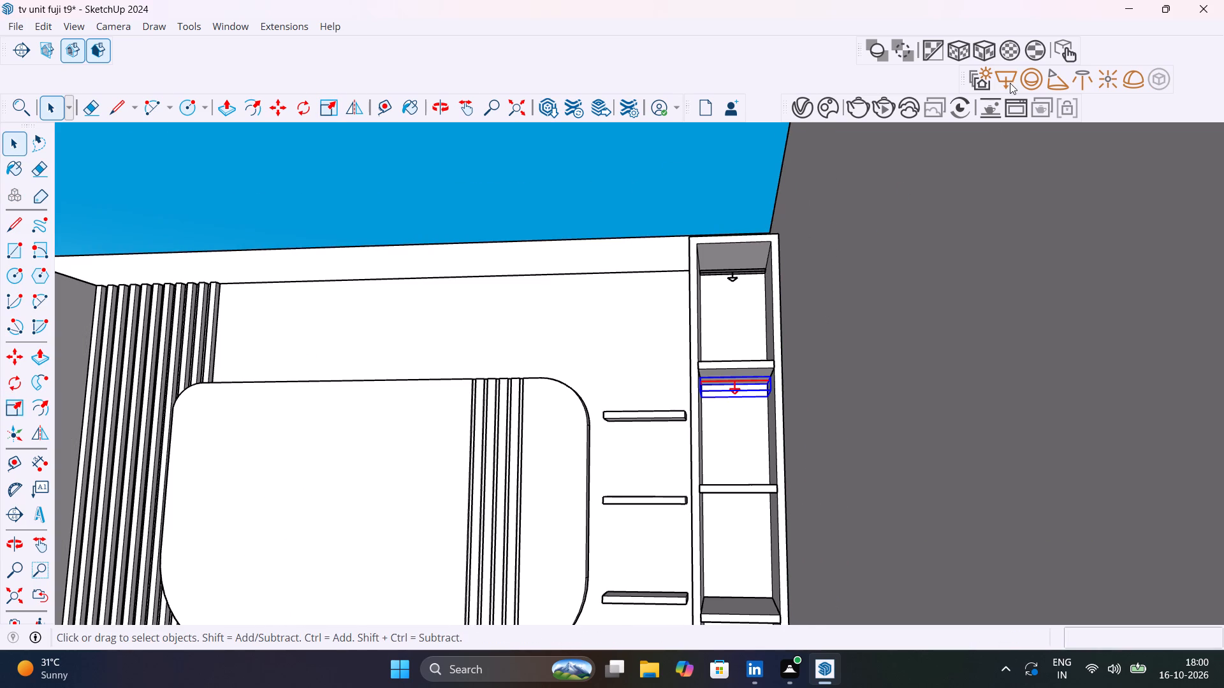
left_click(1009, 80)
middle_click_drag(720, 502, 720, 501)
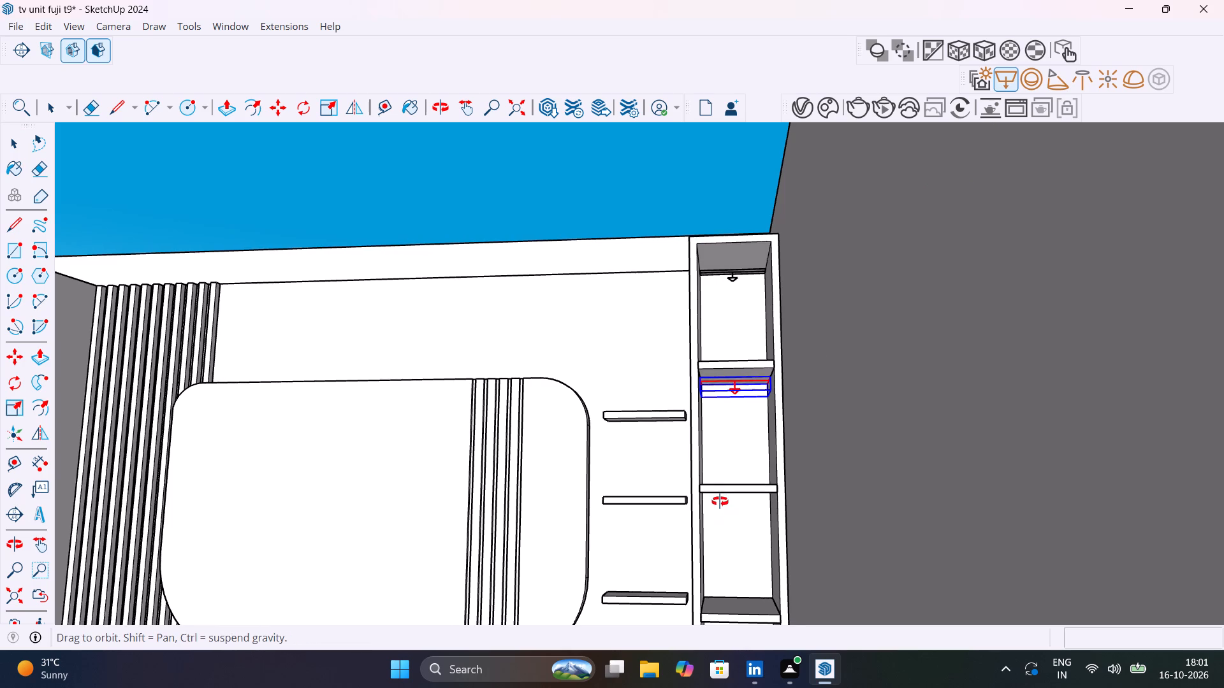
middle_click_drag(720, 501, 706, 410)
scroll(706, 410, "up", 5)
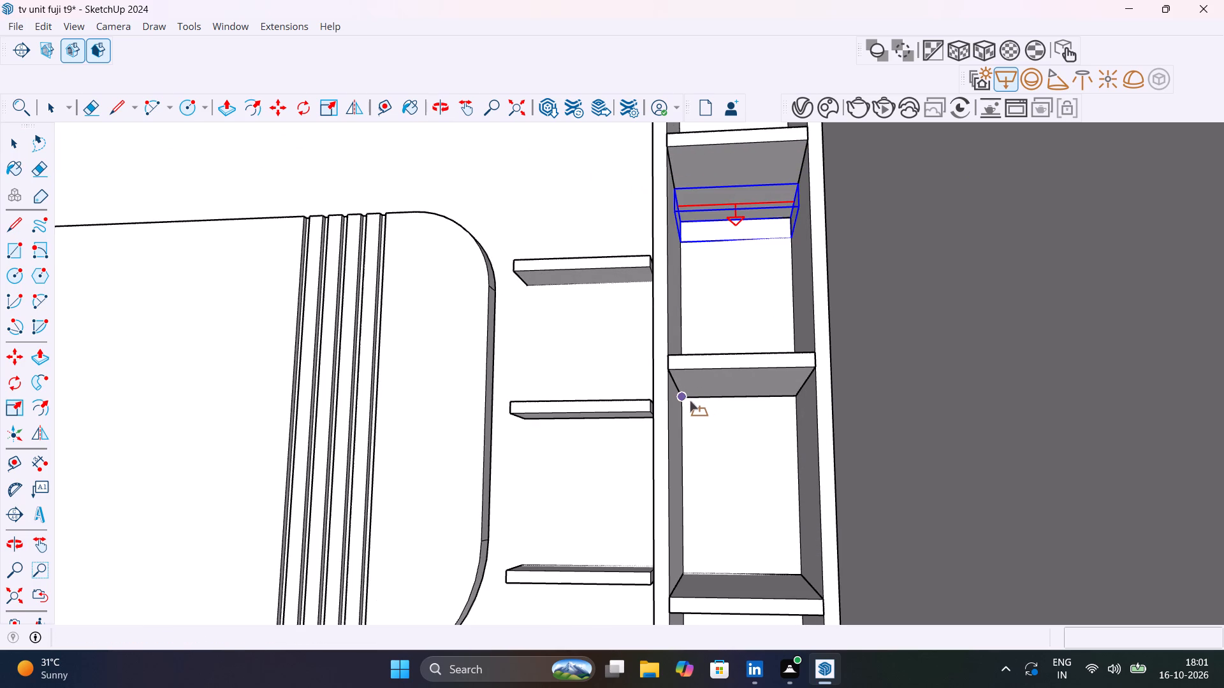
left_click(687, 401)
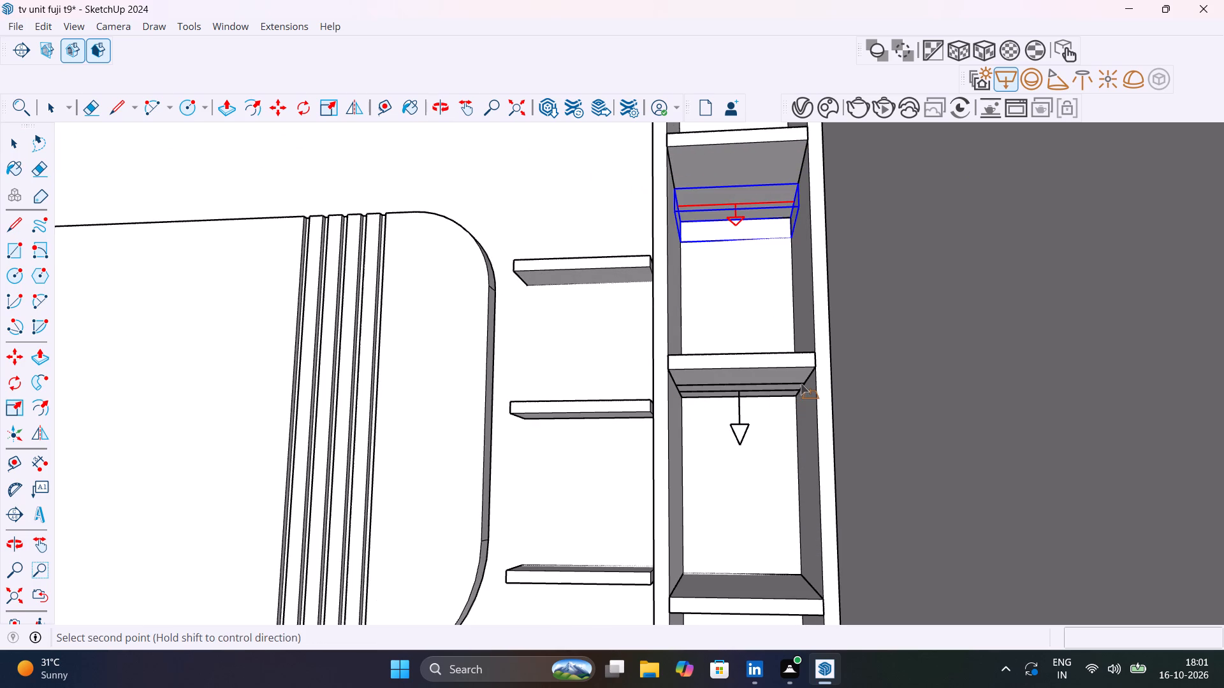
left_click(801, 383)
key("space")
Scale the light under the second shelf vertically to about 0.36 of its height.
left_click(739, 436)
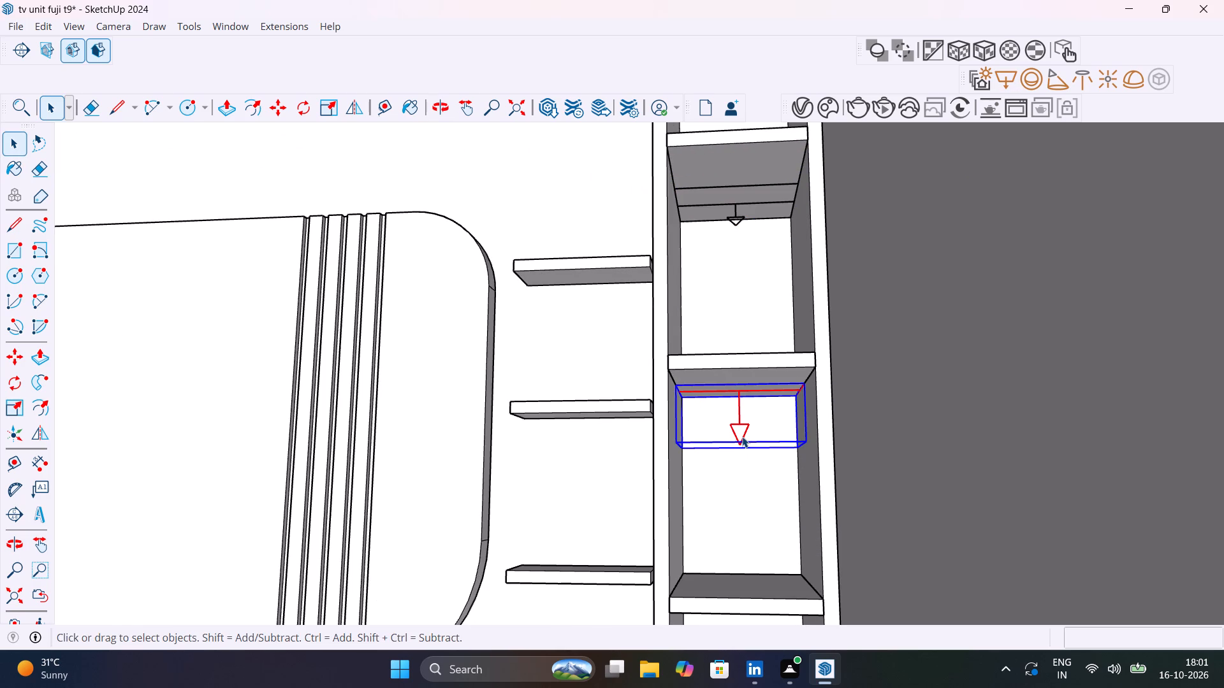
key("s")
scroll(736, 445, "up", 6)
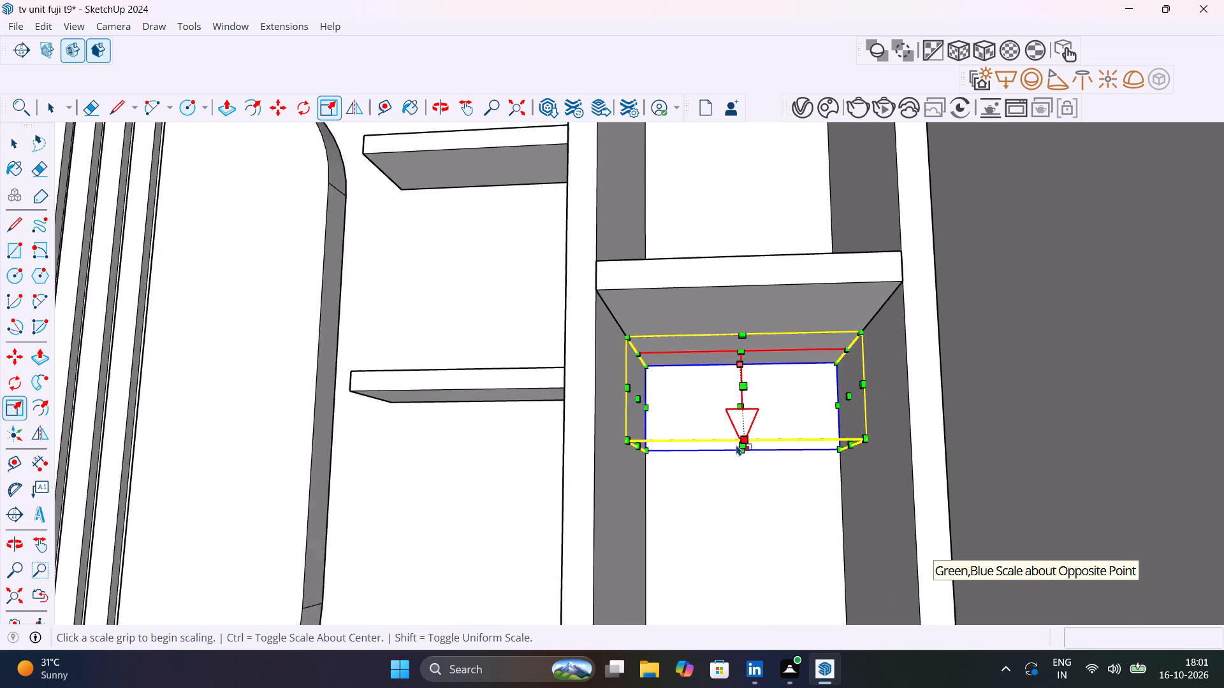
scroll(736, 445, "up", 2)
left_click(743, 448)
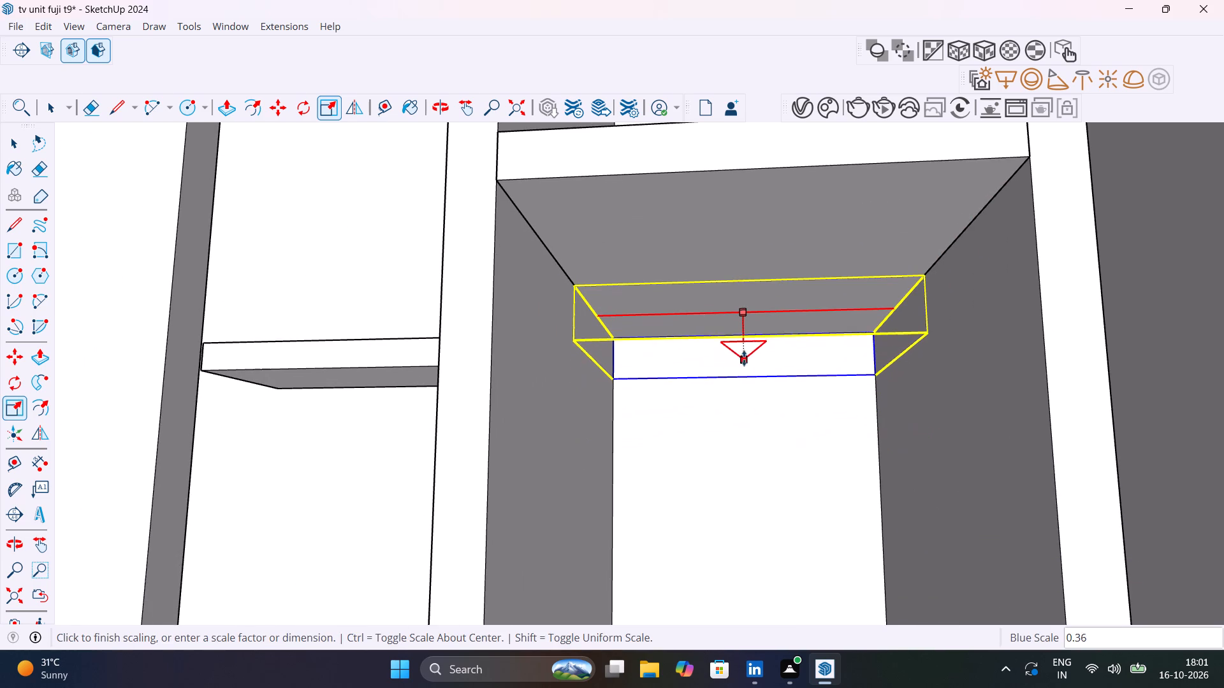
left_click(745, 357)
scroll(748, 383, "down", 16)
key("space")
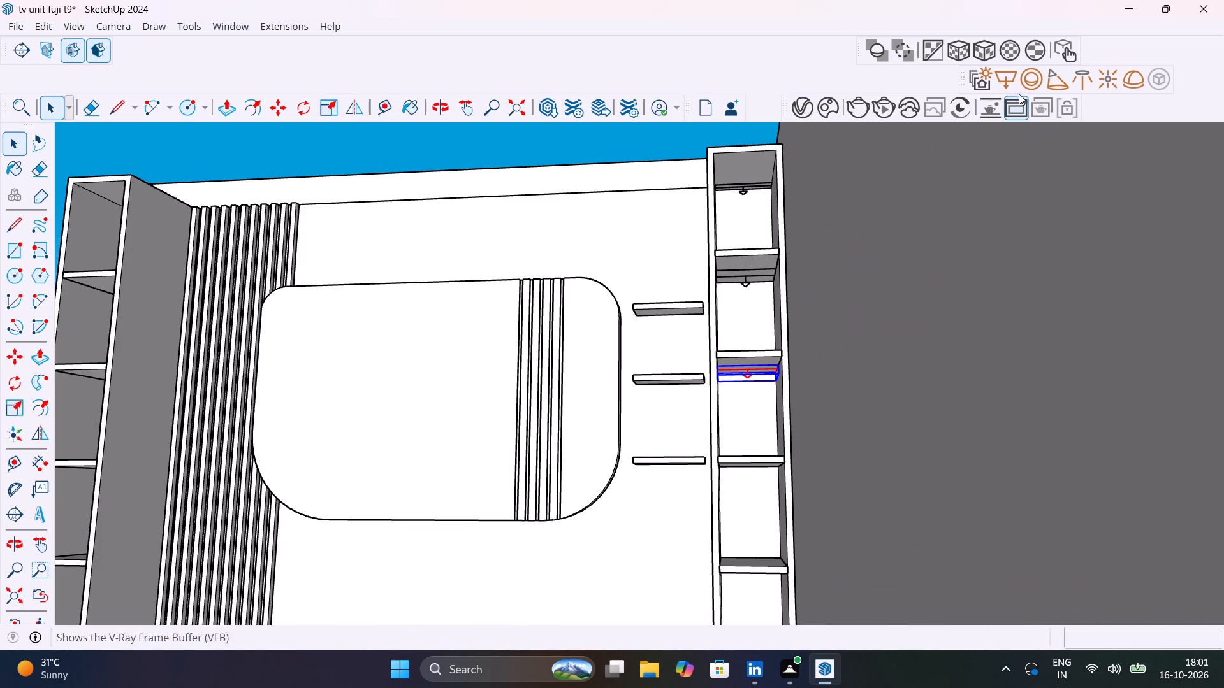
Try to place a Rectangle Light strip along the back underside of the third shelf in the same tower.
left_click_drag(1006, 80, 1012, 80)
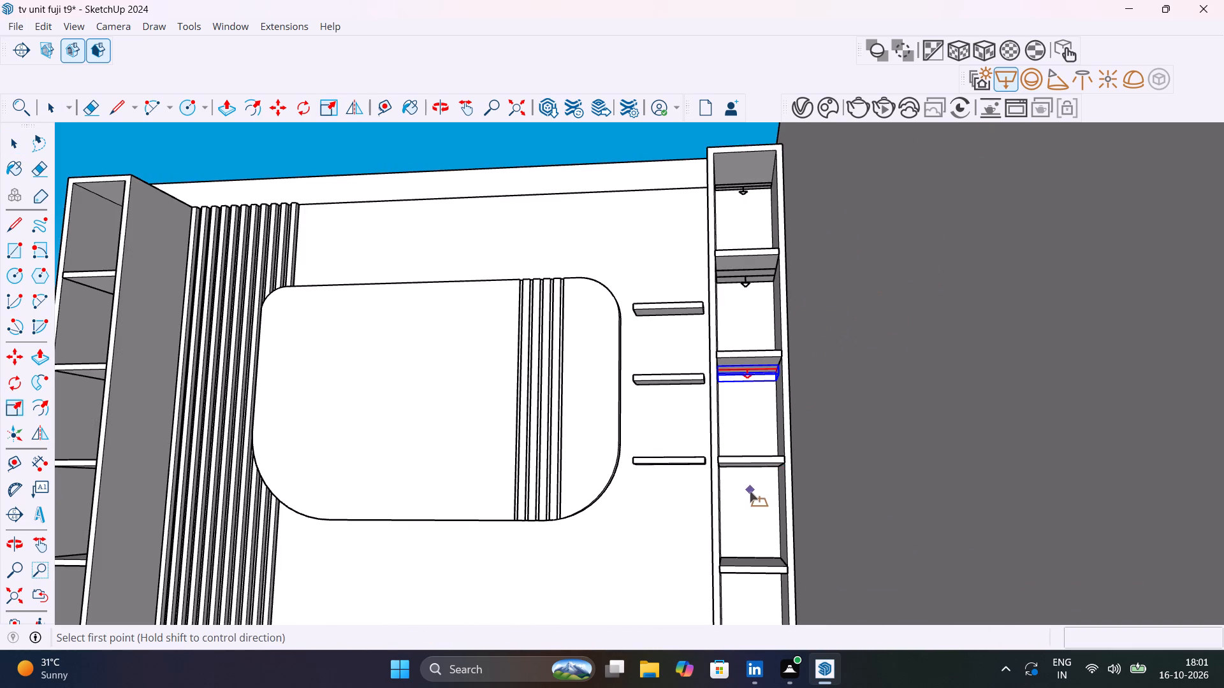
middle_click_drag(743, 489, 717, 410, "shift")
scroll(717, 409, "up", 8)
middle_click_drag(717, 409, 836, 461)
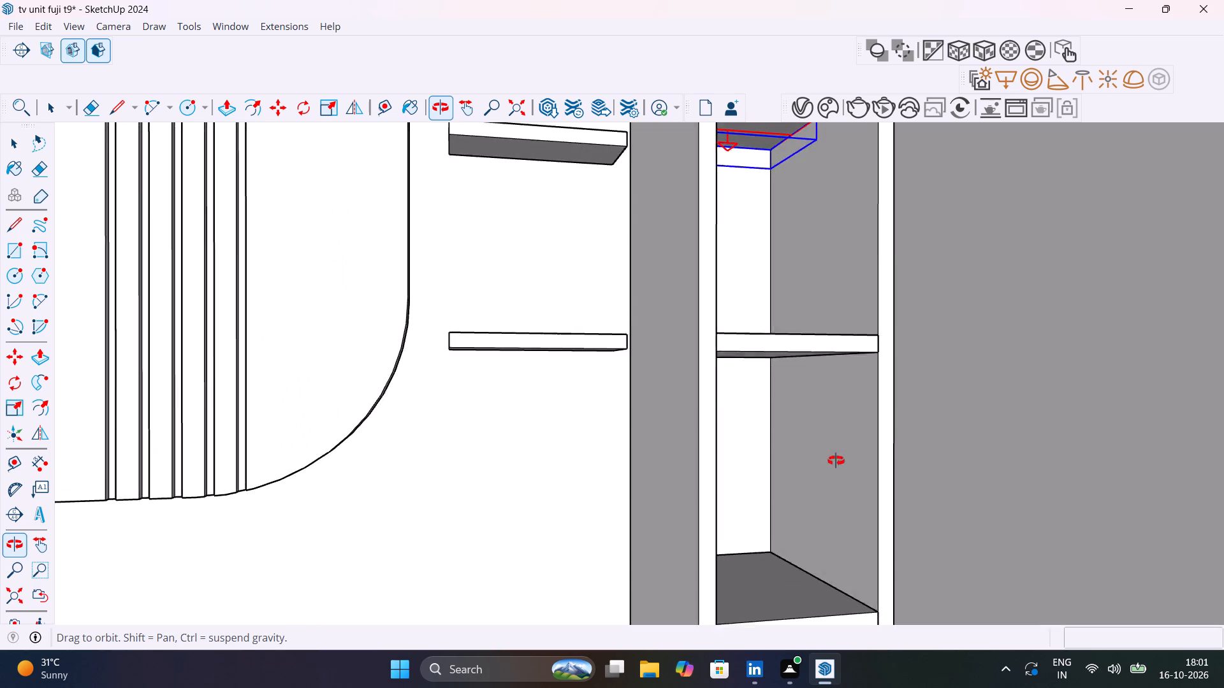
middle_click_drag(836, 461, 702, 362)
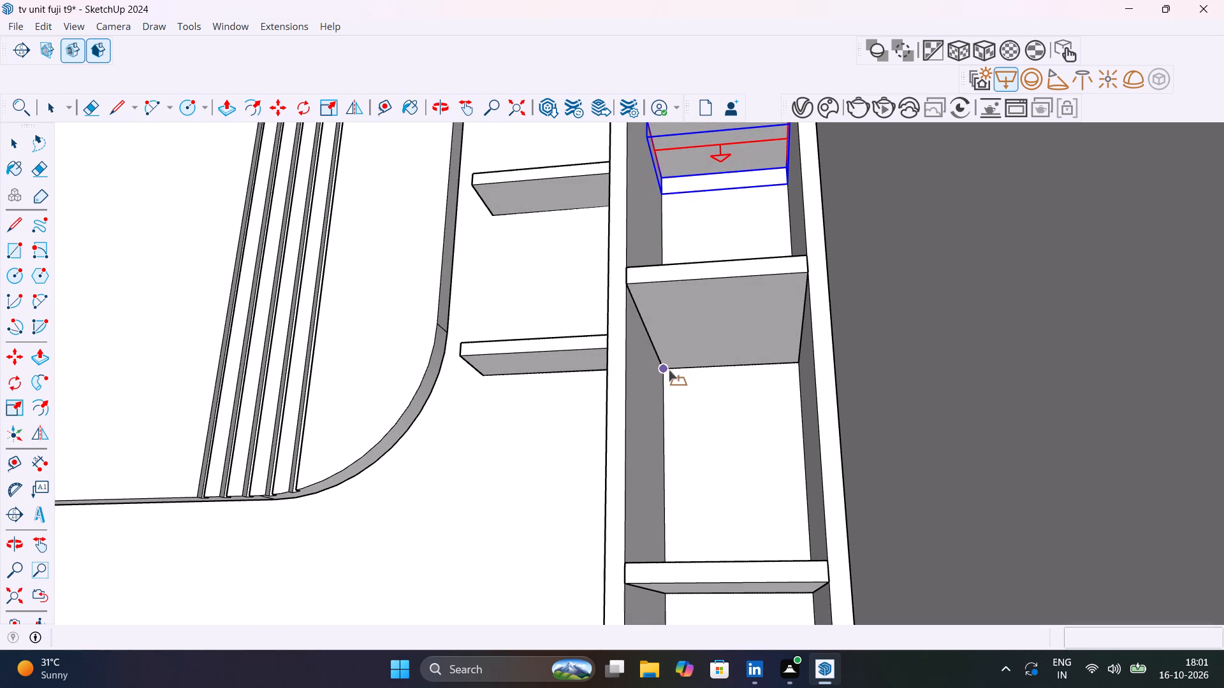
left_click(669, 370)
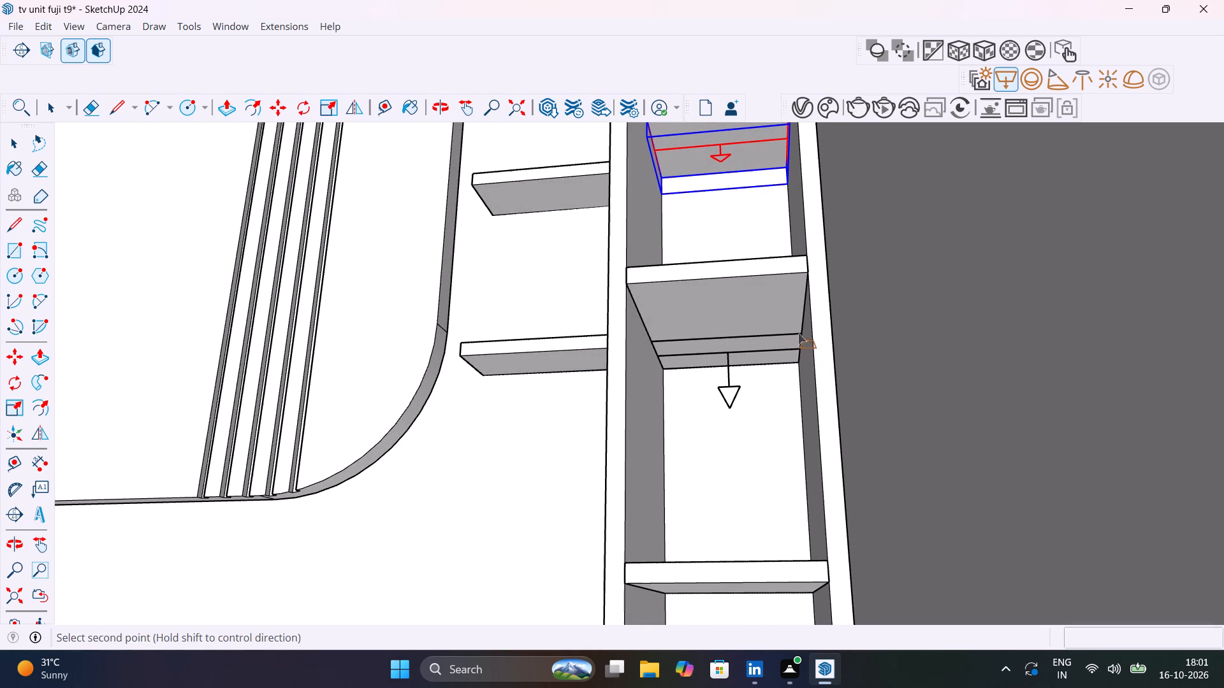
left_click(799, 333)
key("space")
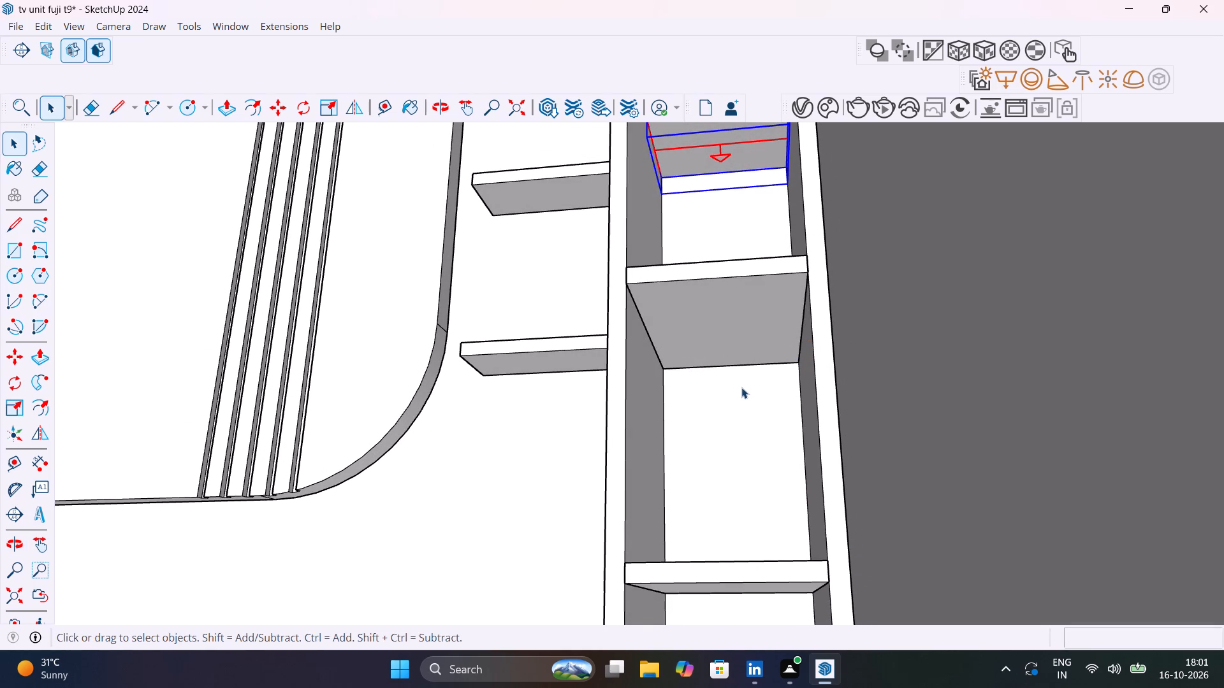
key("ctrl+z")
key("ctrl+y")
Place a Rectangle Light as a thin strip along the back underside of the third shelf in the tower beside the floating shelves.
left_click(1010, 75)
left_click(662, 371)
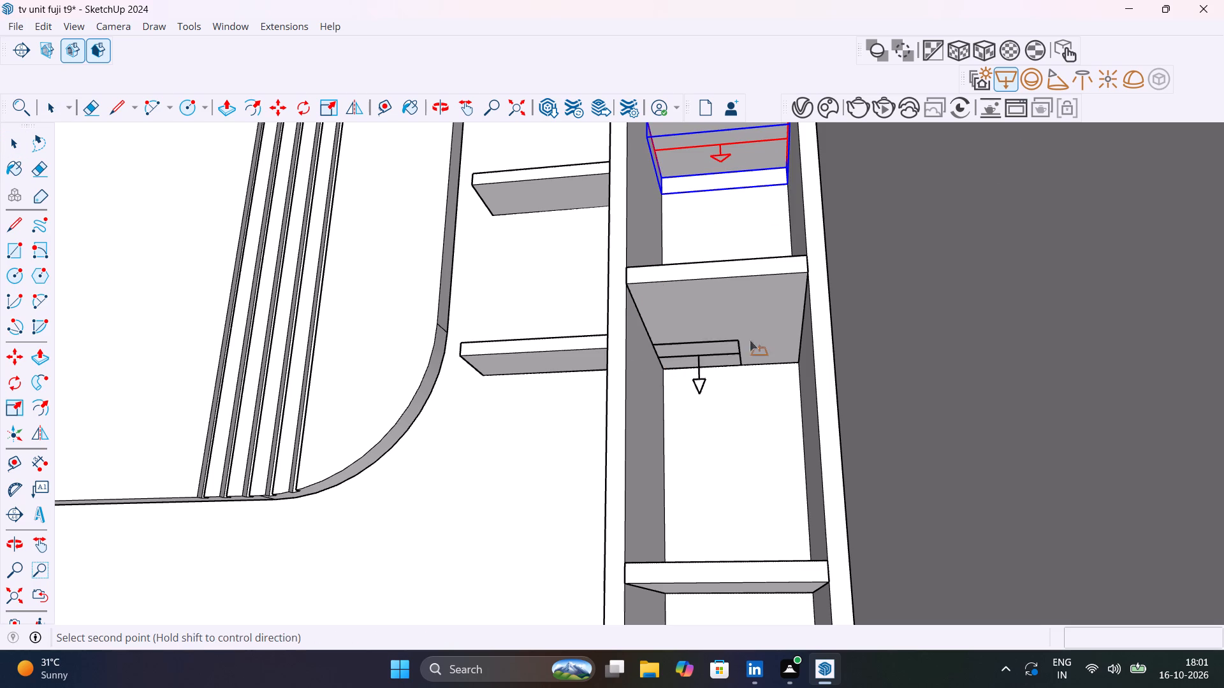
left_click(805, 336)
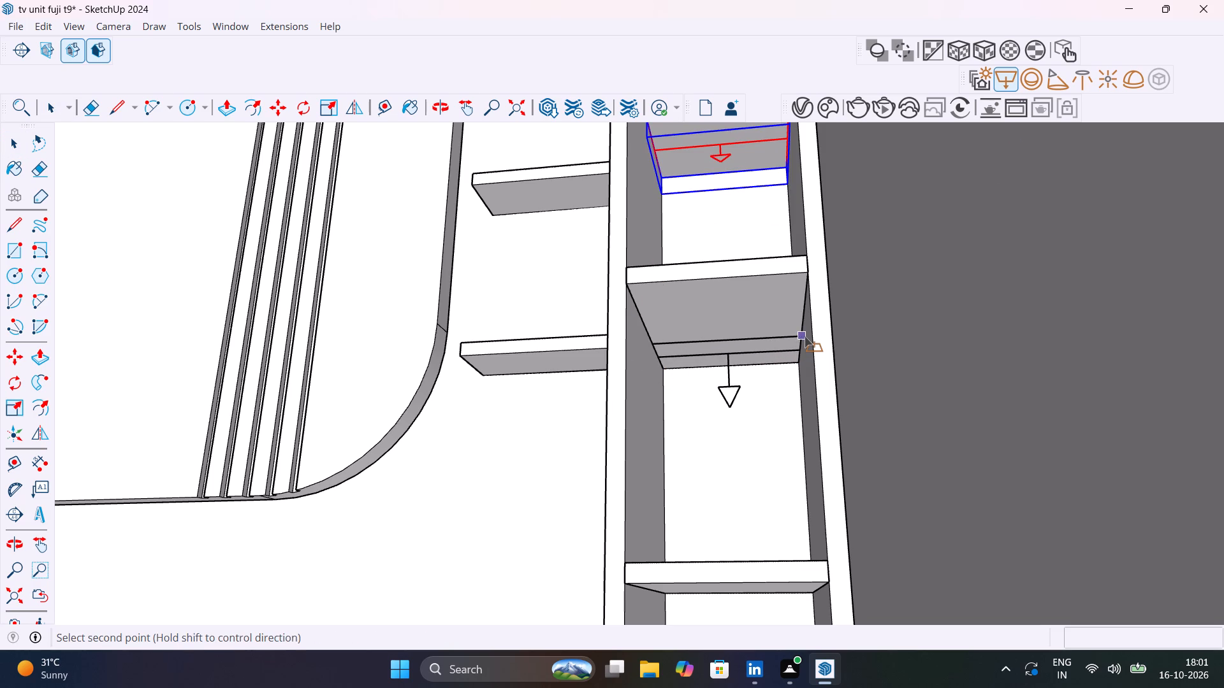
key("space")
Scale the light under the third shelf vertically to about 0.56 of its height.
left_click(736, 392)
key("s")
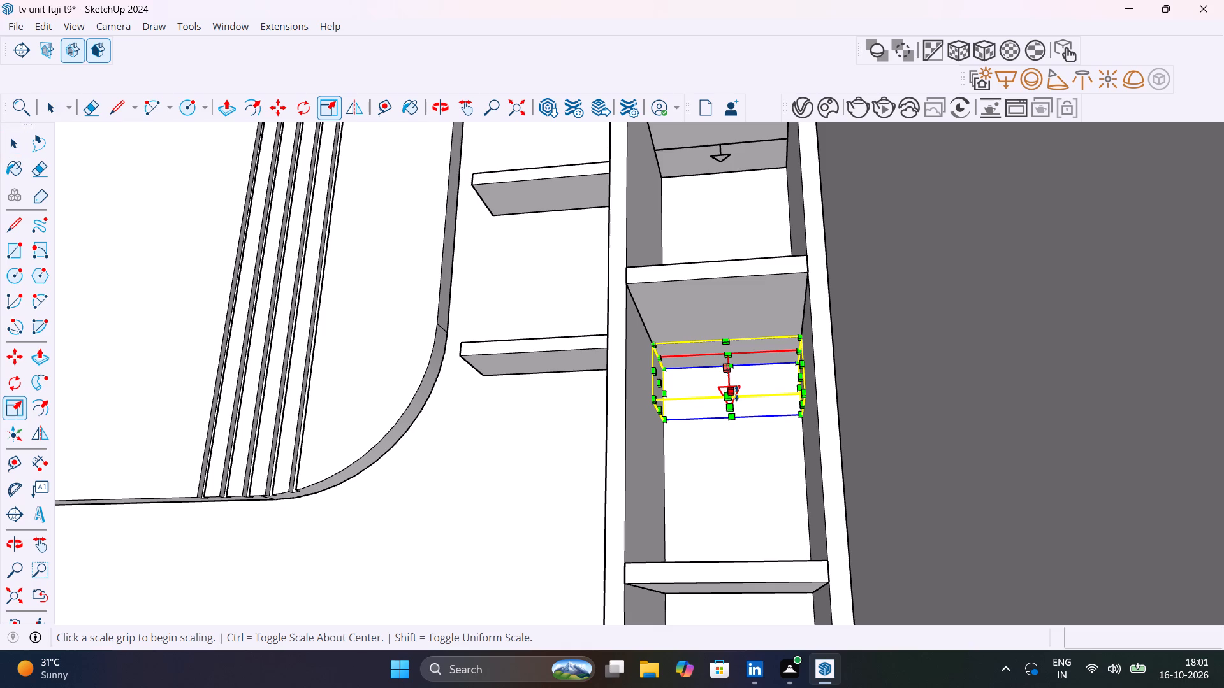
left_click(734, 408)
left_click(731, 383)
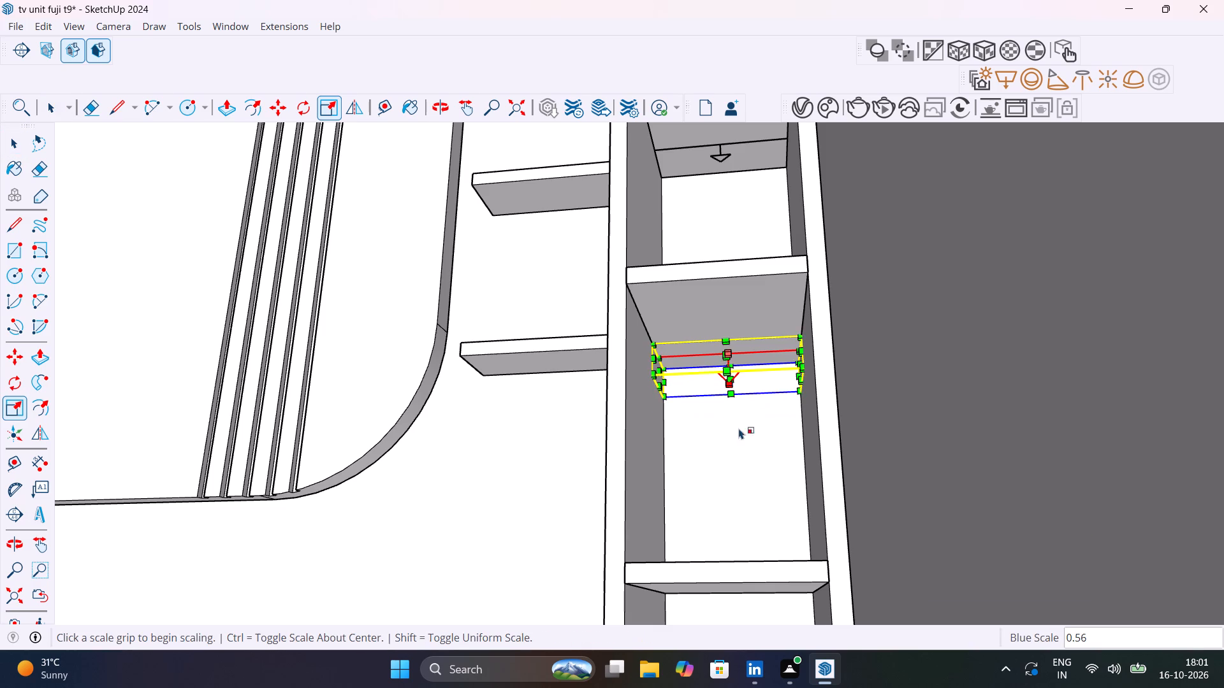
scroll(748, 441, "down", 14)
middle_click_drag(759, 469, 784, 500)
key("space")
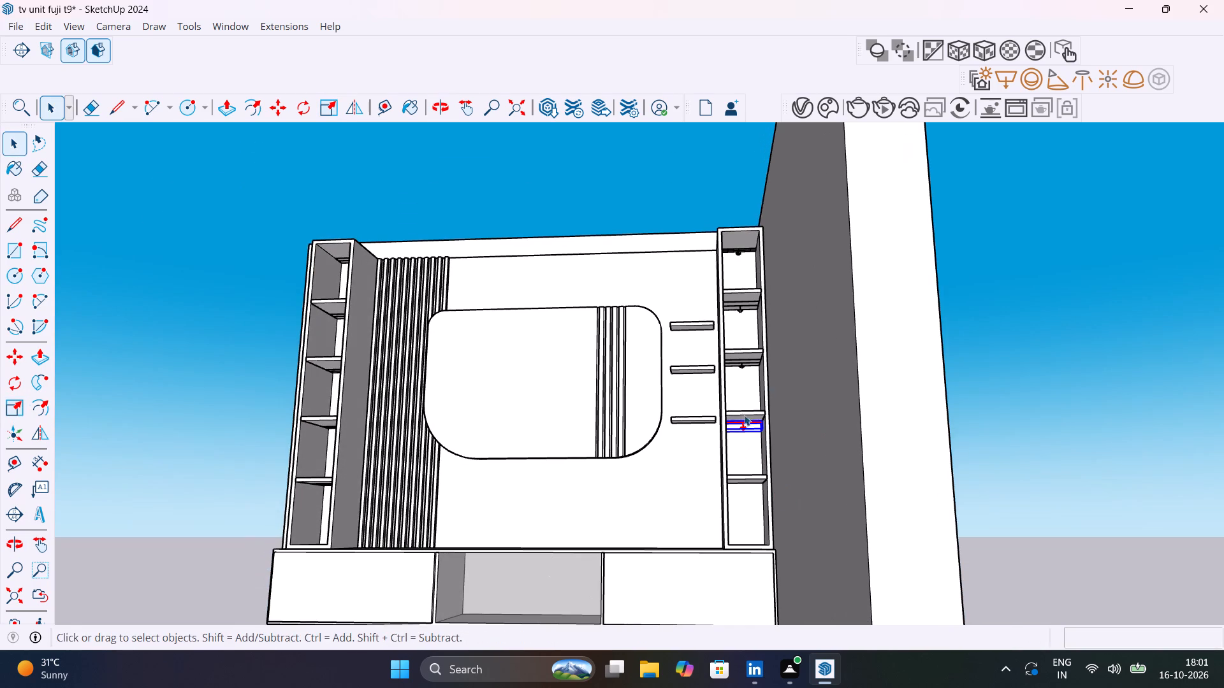
Place a Rectangle Light as a thin strip along the back underside of the lowest shelf in the tower beside the floating shelves.
left_click(1001, 81)
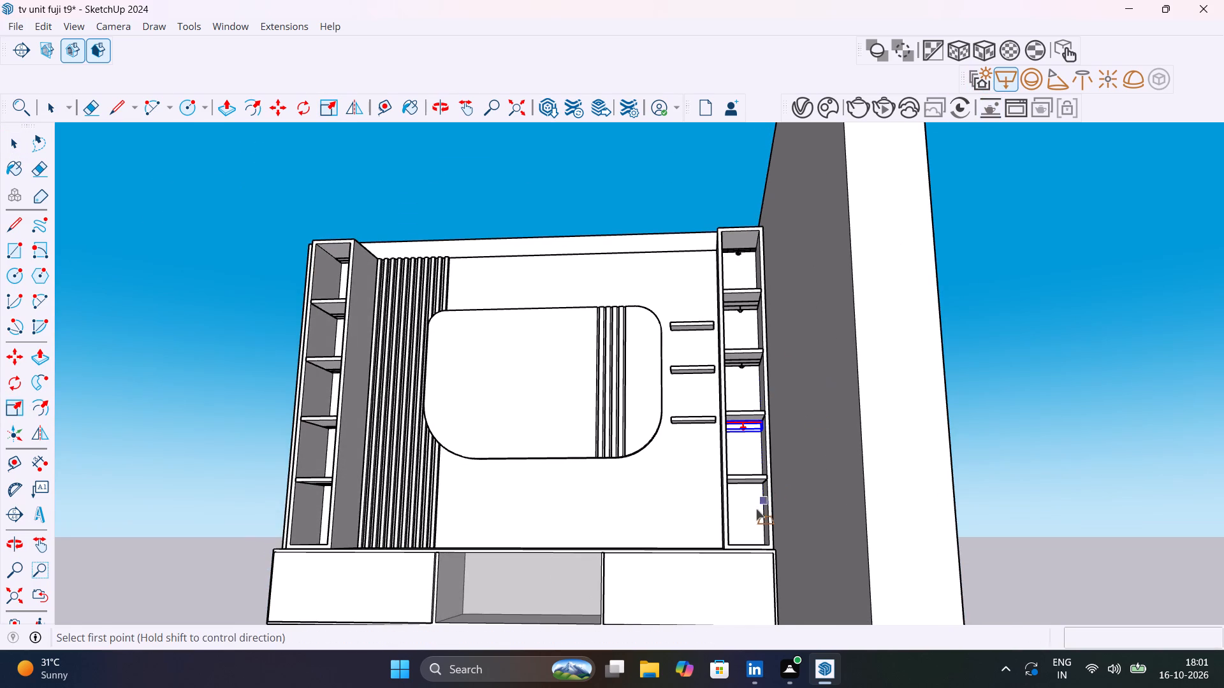
scroll(756, 509, "up", 11)
middle_click_drag(754, 487, 745, 447)
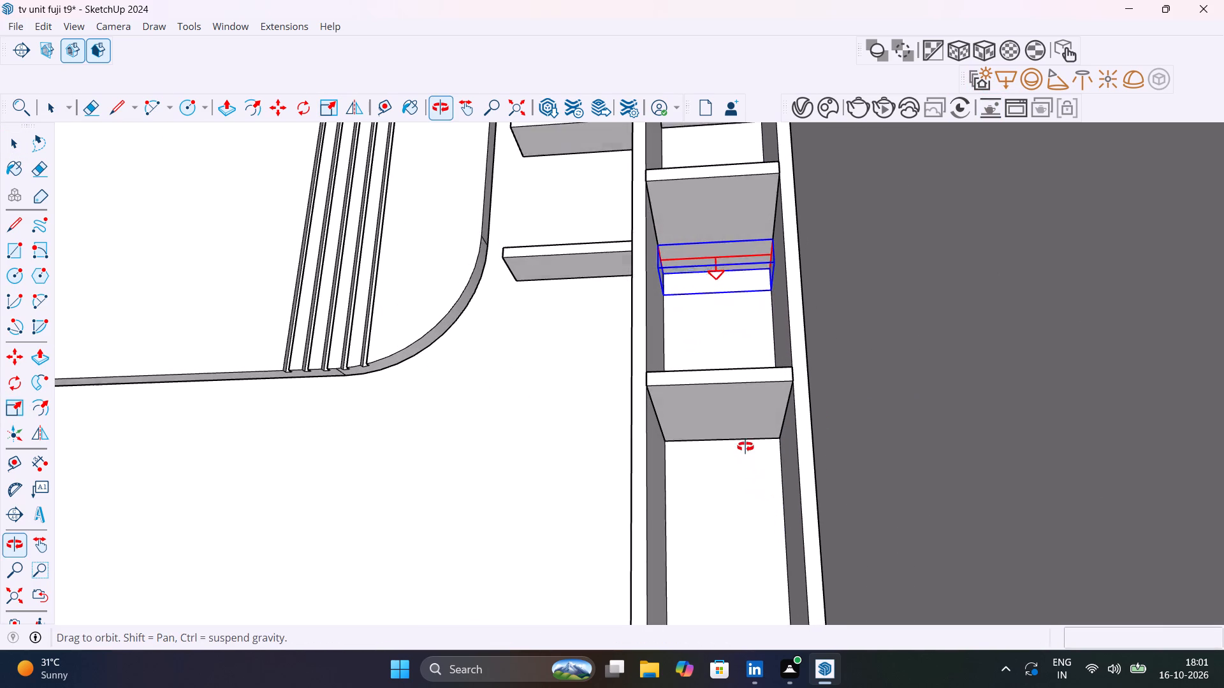
middle_click_drag(745, 447, 747, 427)
left_click(667, 443)
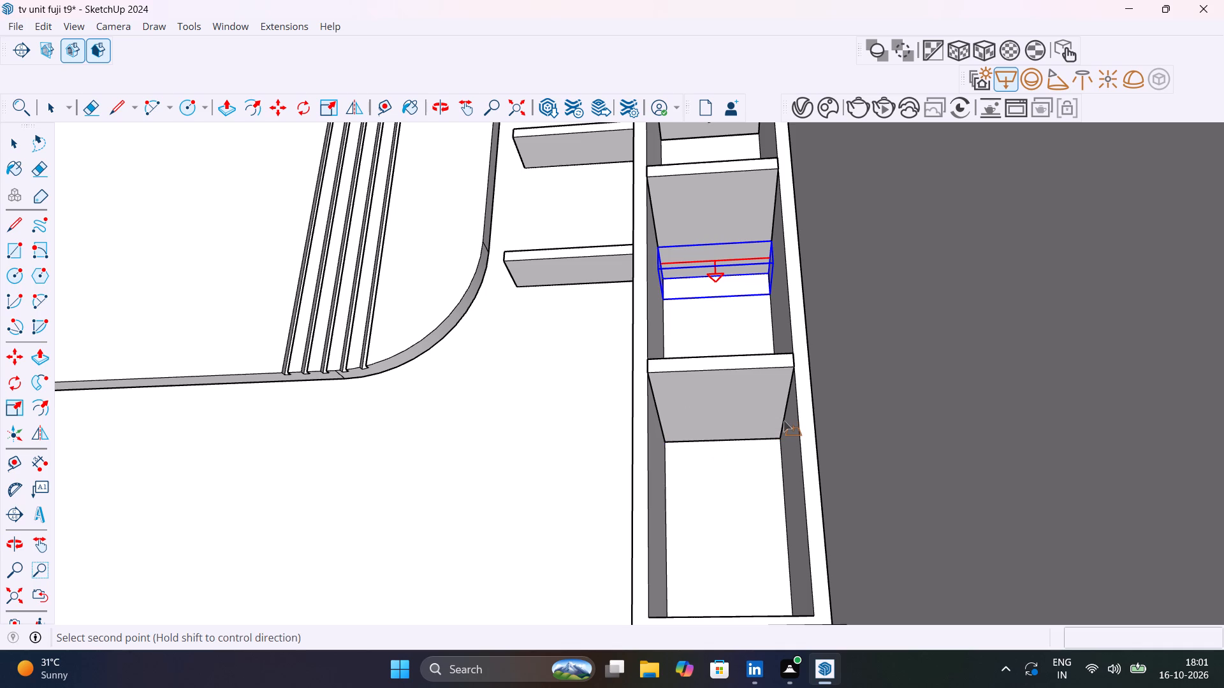
left_click(783, 415)
key("space")
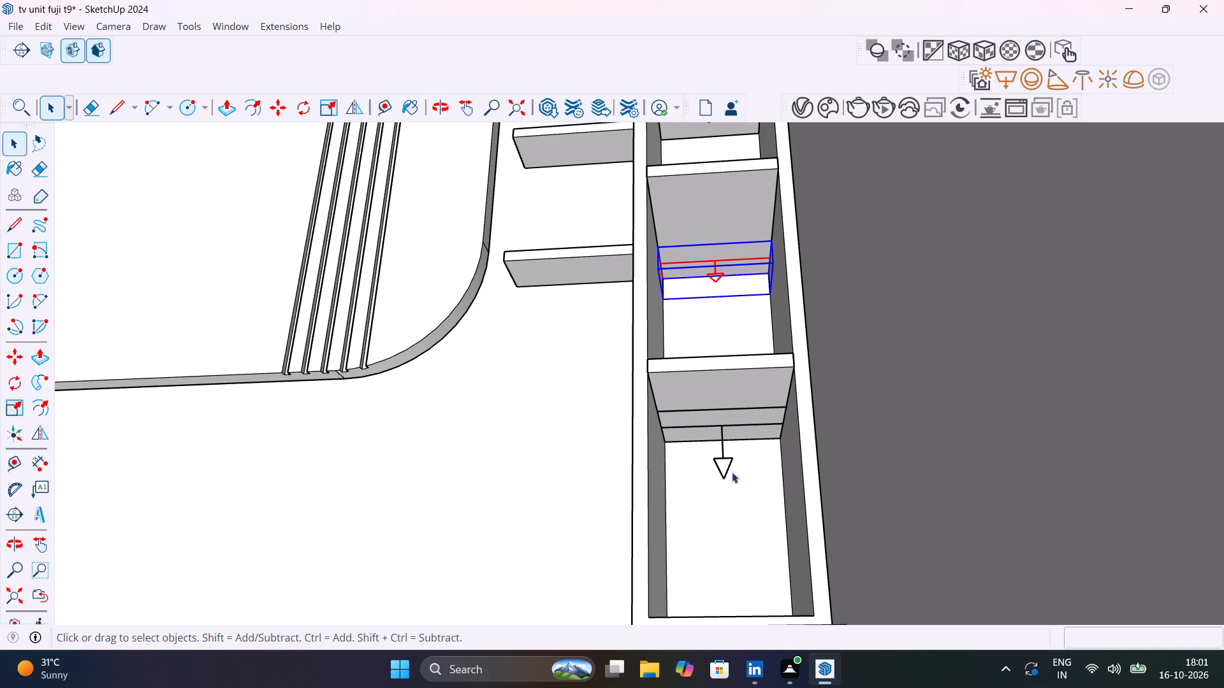
Scale the light under the lowest shelf vertically to roughly half its height.
left_click(729, 461)
key("s")
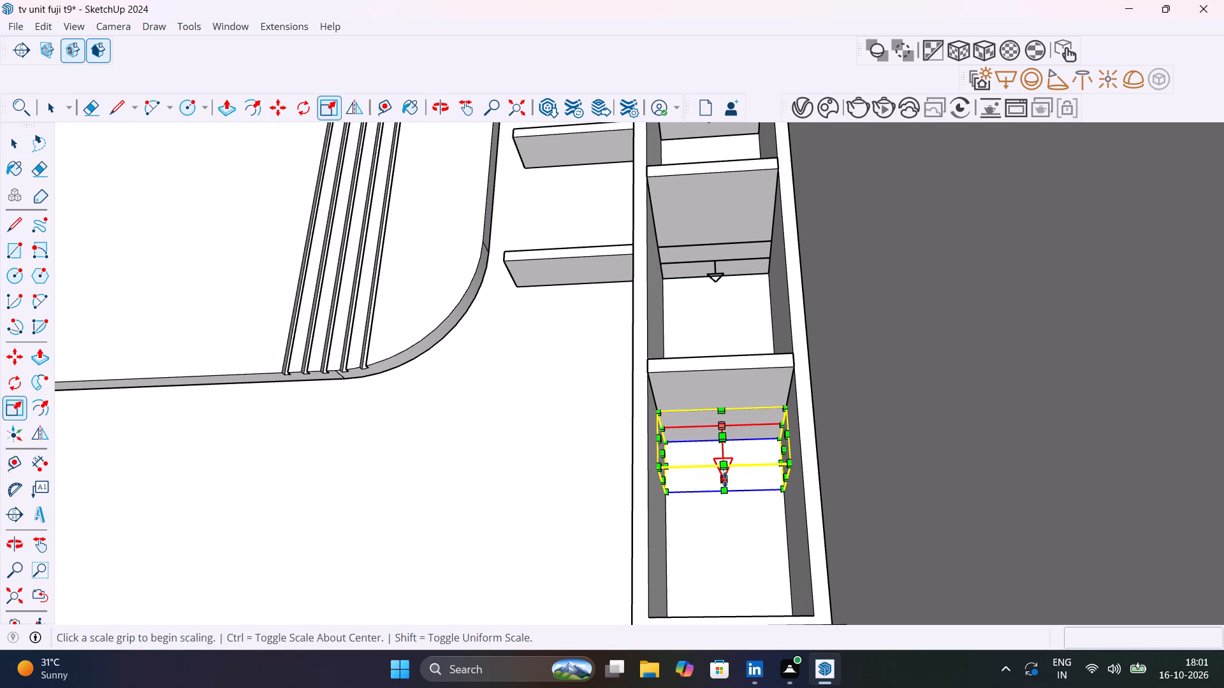
left_click(725, 480)
left_click(727, 452)
scroll(736, 488, "down", 7)
key("space")
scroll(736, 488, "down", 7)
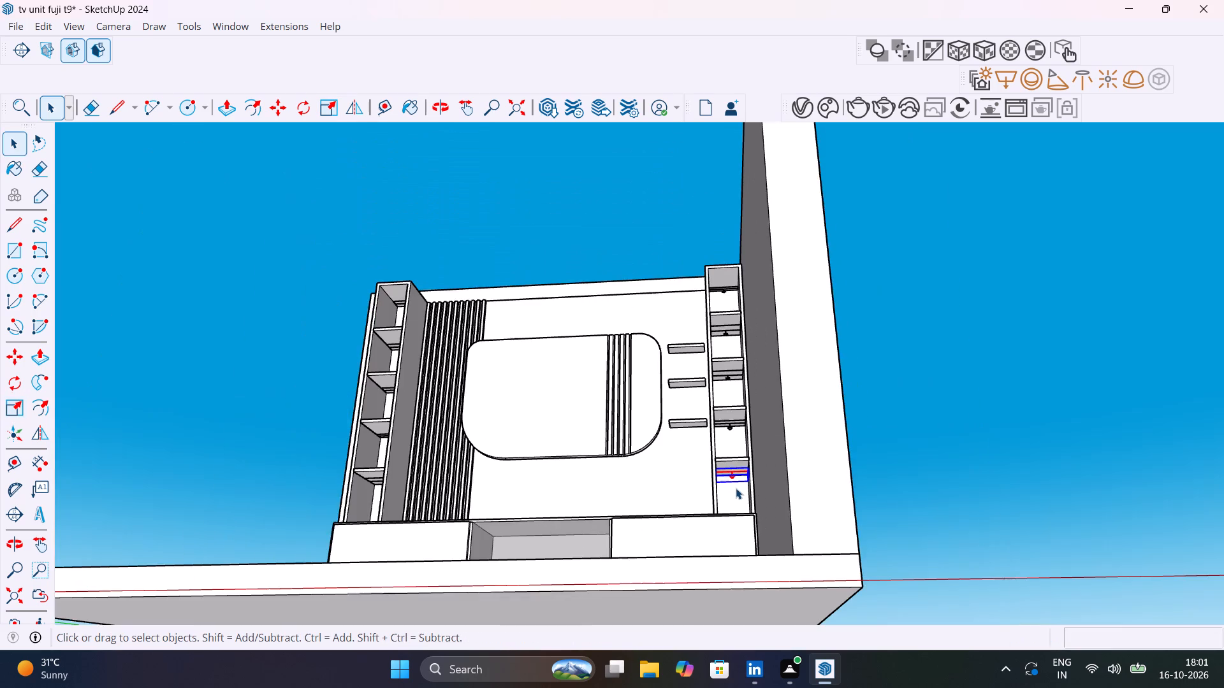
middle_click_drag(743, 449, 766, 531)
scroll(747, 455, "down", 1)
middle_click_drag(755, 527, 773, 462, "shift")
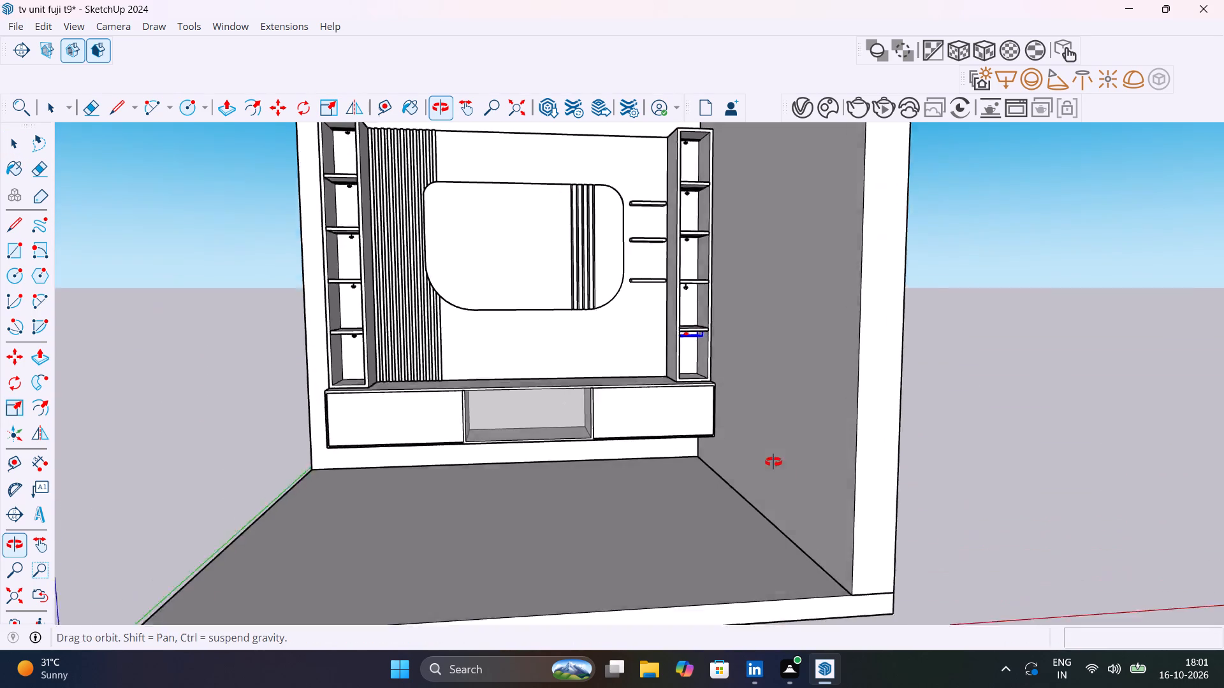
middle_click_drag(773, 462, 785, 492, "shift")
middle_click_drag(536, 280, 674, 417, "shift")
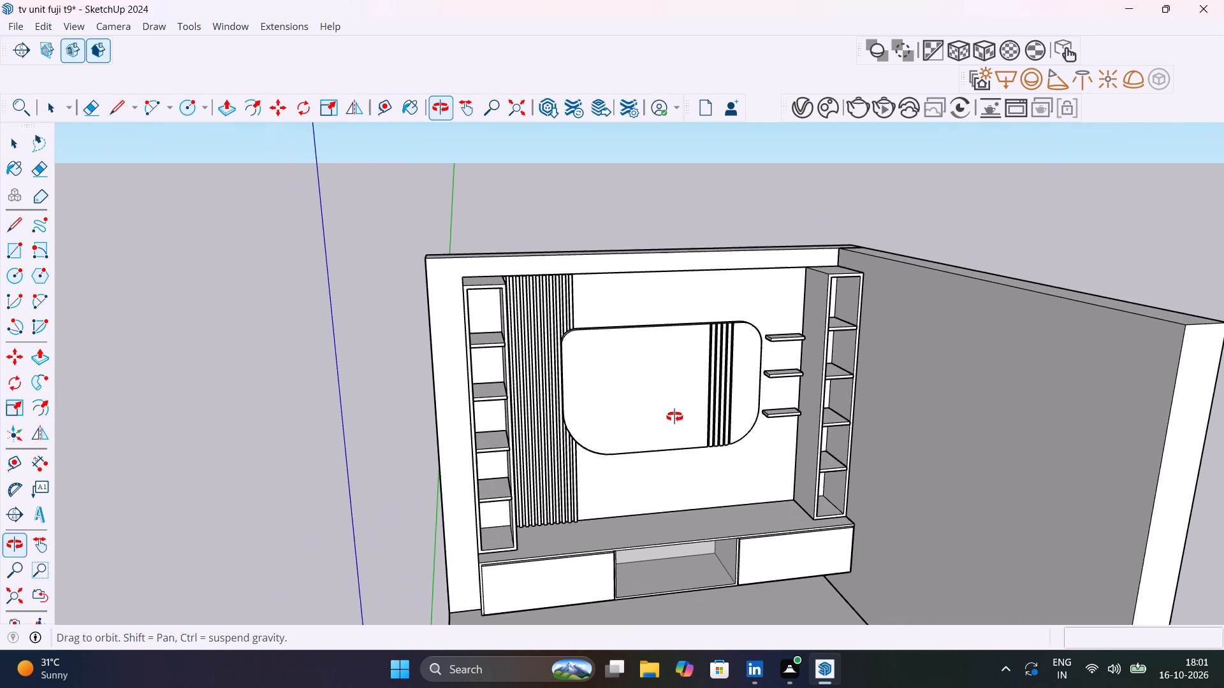
Examine the rounded TV panel's upper edge, its vertical grooves and the floating shelves beside it.
middle_click_drag(674, 417, 680, 446, "shift")
scroll(720, 334, "up", 16)
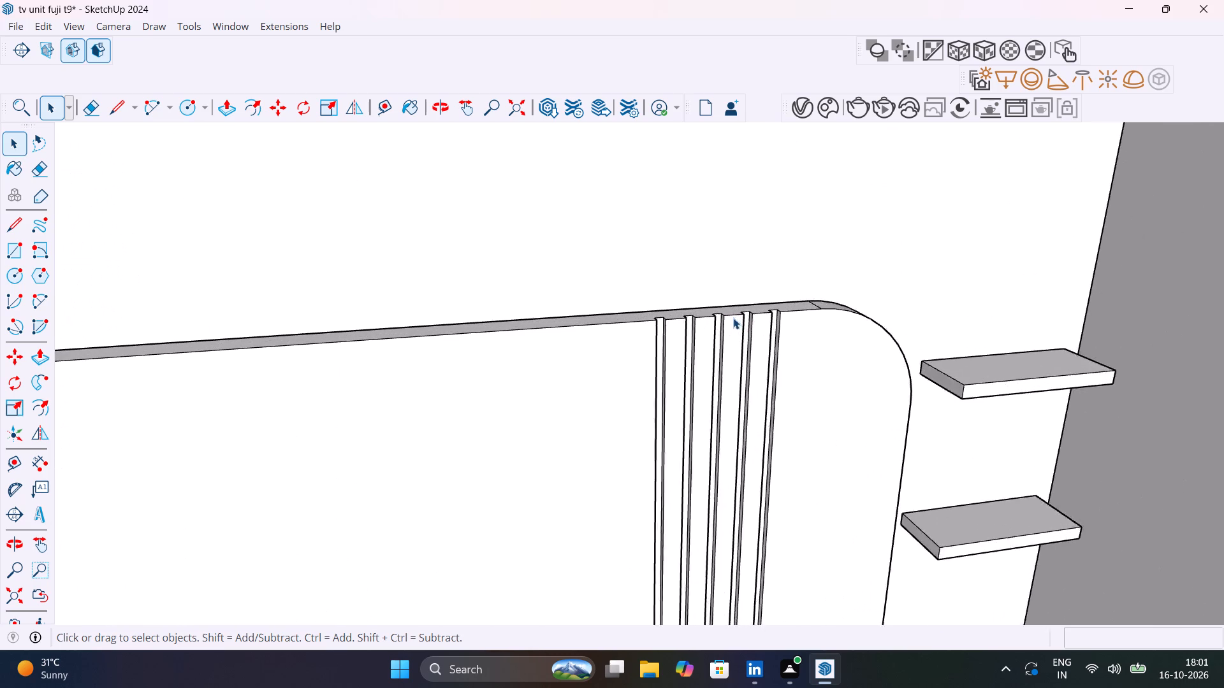
scroll(733, 318, "up", 6)
middle_click_drag(771, 330, 820, 427, "shift")
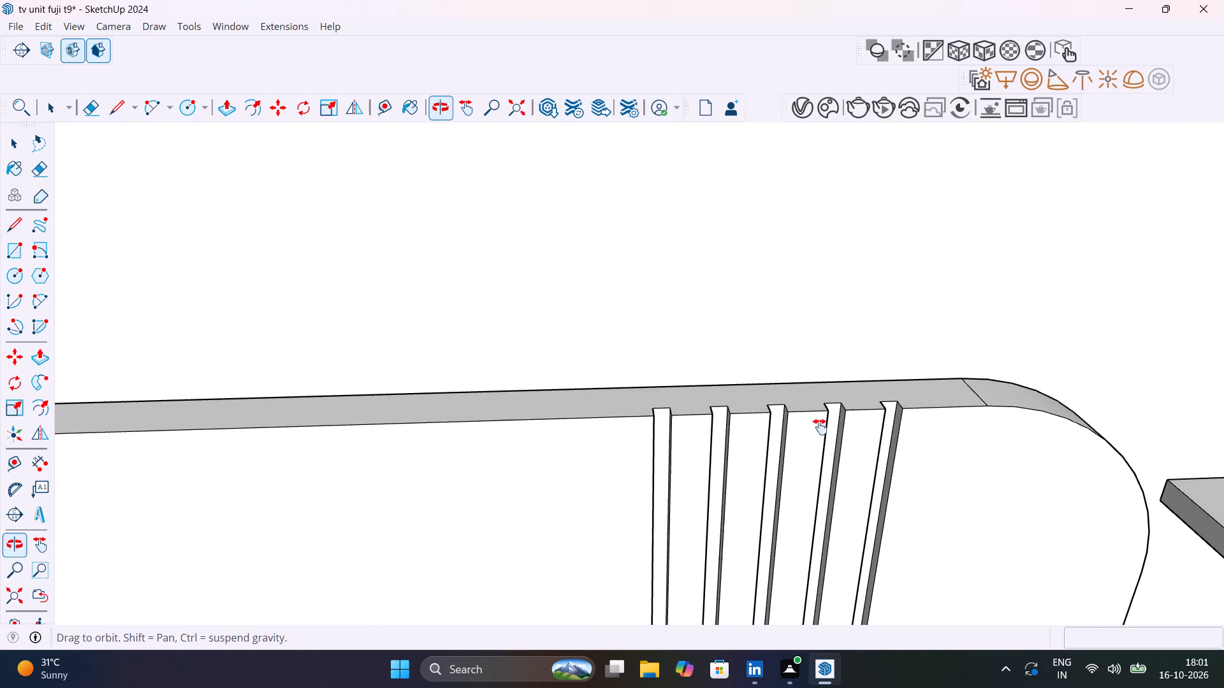
middle_click_drag(820, 427, 904, 408, "shift")
scroll(904, 408, "down", 20)
scroll(904, 408, "down", 1)
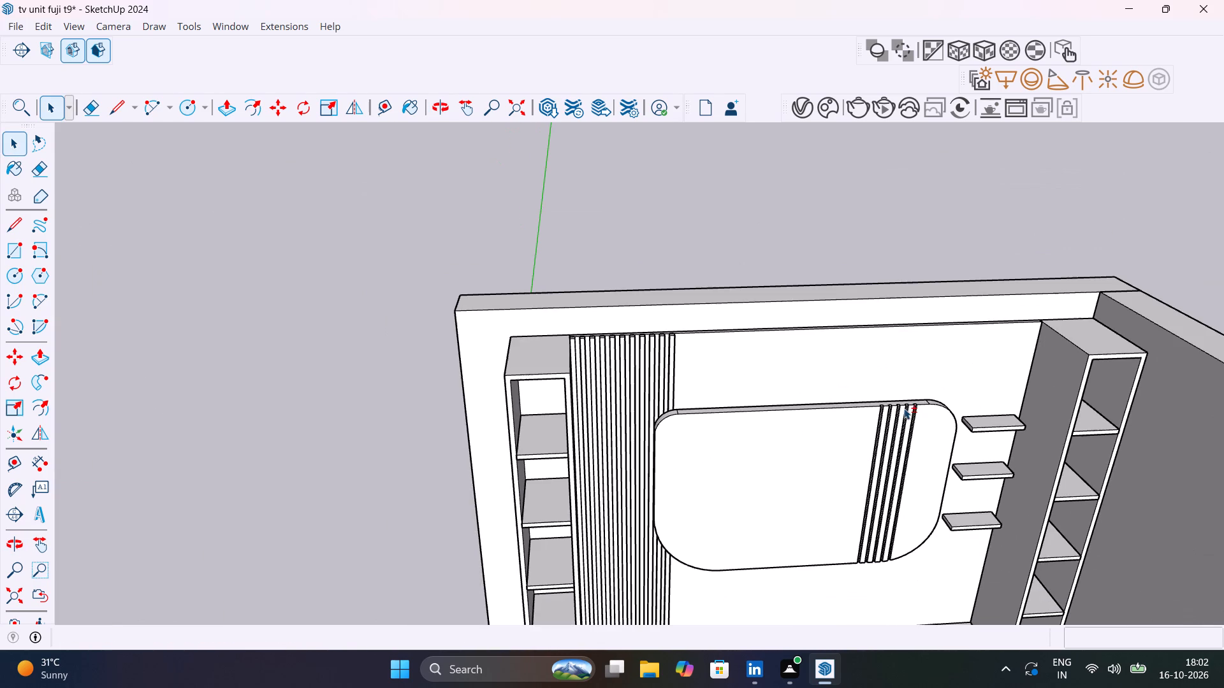
middle_click_drag(900, 417, 931, 348, "shift")
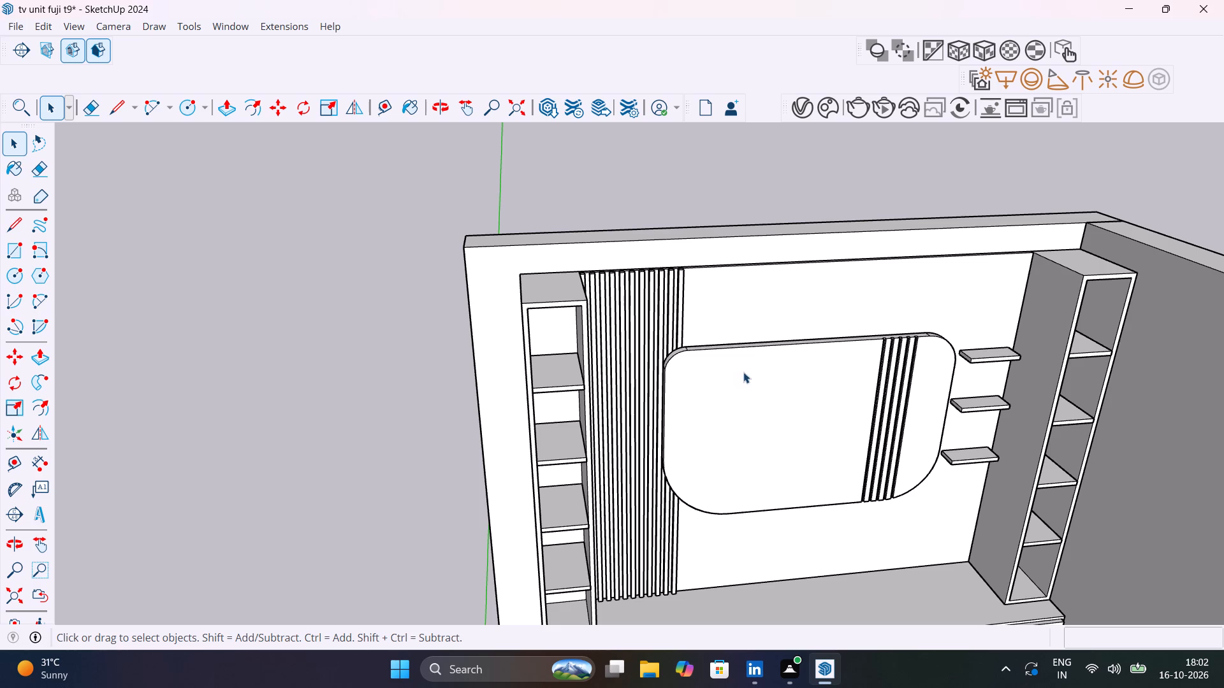
middle_click_drag(791, 385, 520, 349, "shift")
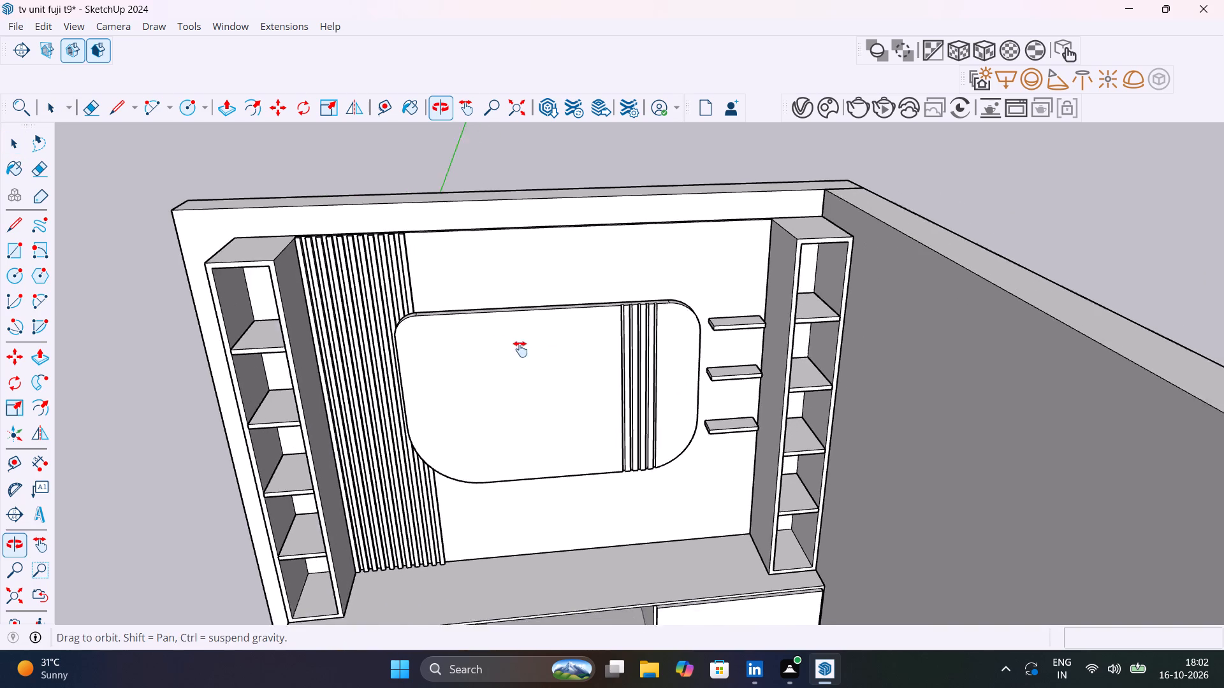
middle_click_drag(520, 349, 510, 346, "shift")
Place a Rectangle Light as a thin strip along the back underside of the top floating shelf.
scroll(738, 315, "up", 8)
middle_click_drag(739, 352, 744, 150)
scroll(744, 150, "up", 1)
left_click(1009, 79)
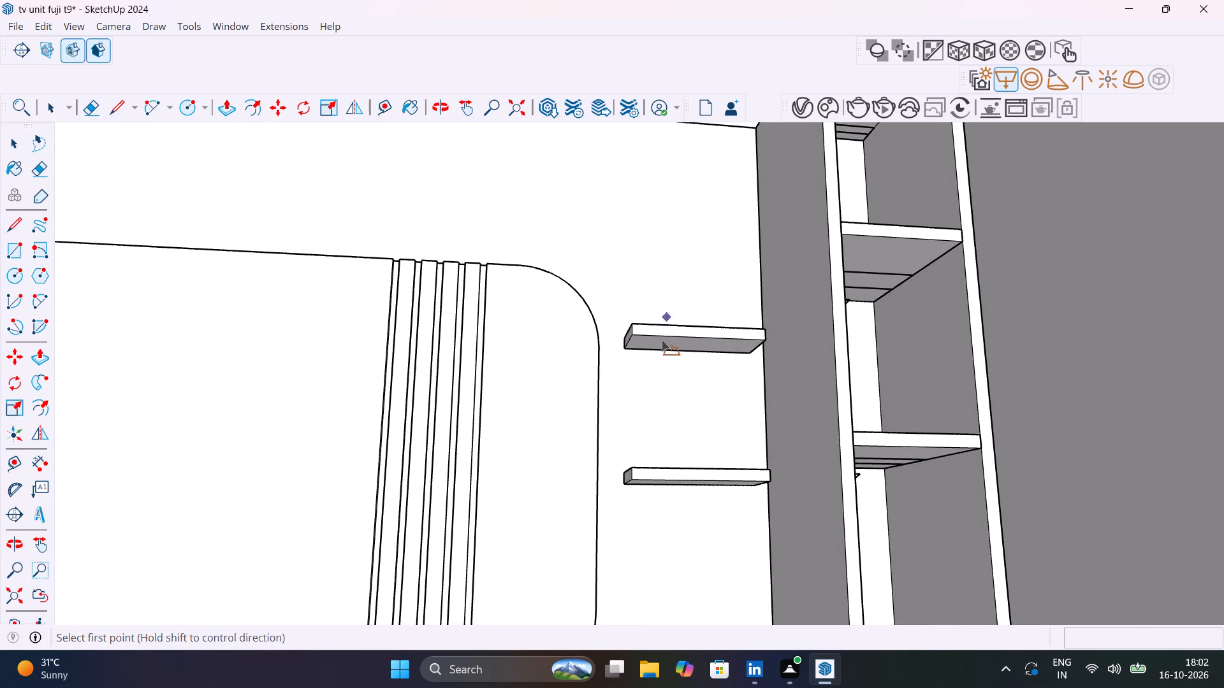
scroll(671, 368, "up", 6)
middle_click_drag(701, 371, 672, 322)
scroll(672, 322, "up", 1)
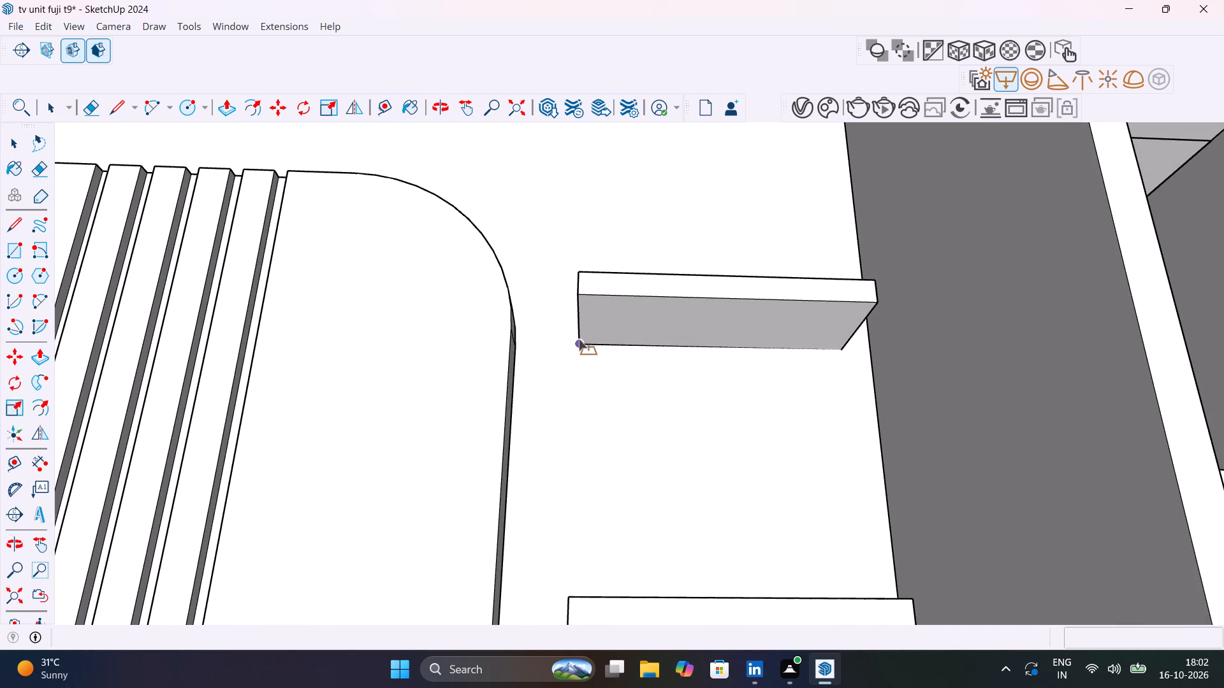
left_click(579, 340)
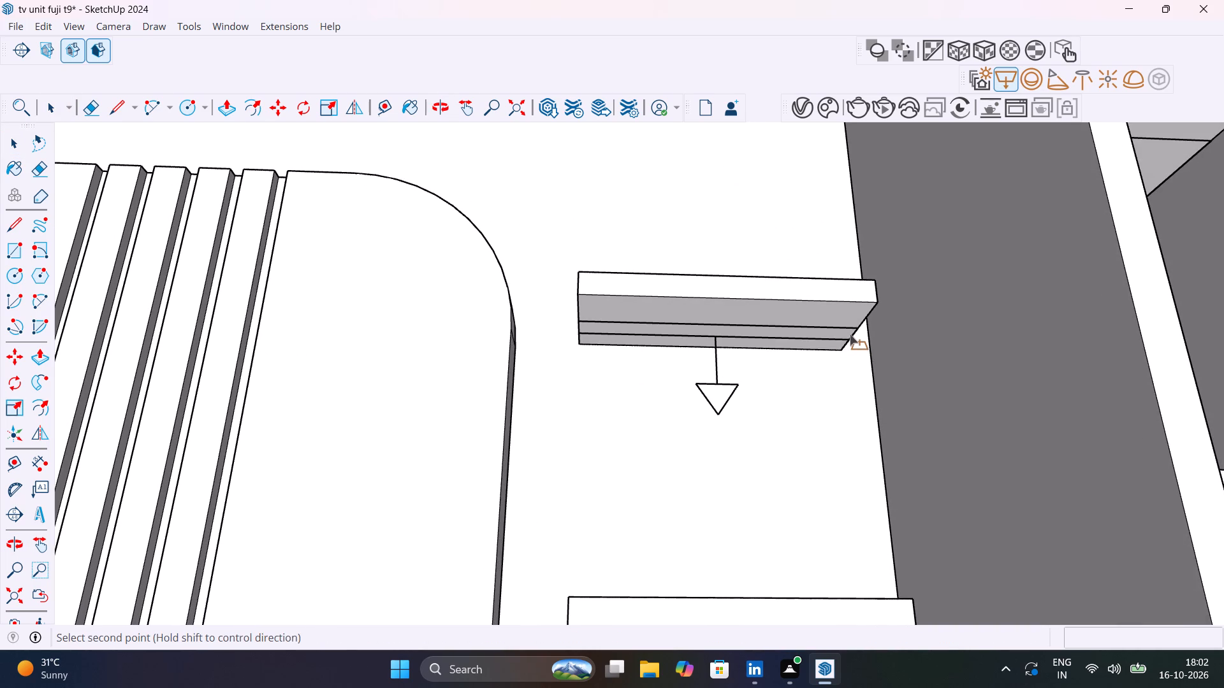
scroll(850, 338, "up", 8)
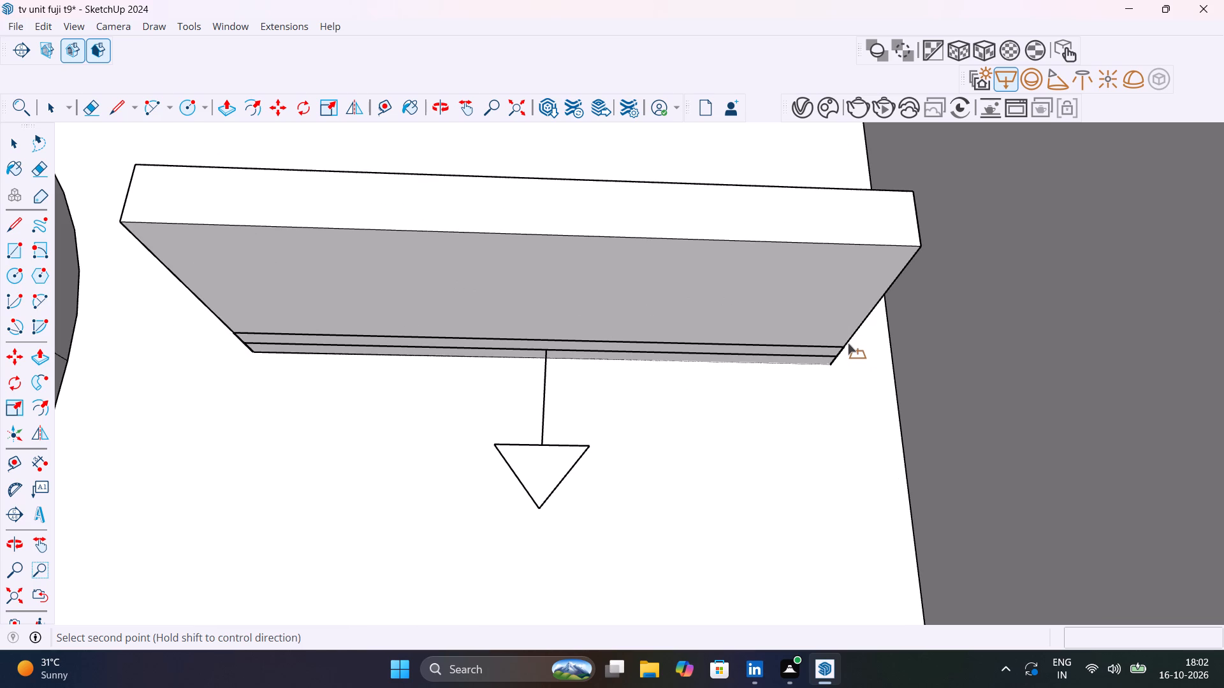
left_click(848, 343)
Scale the light under the top floating shelf vertically to about 0.46 of its height.
key("space")
left_click(550, 477)
left_click(555, 482)
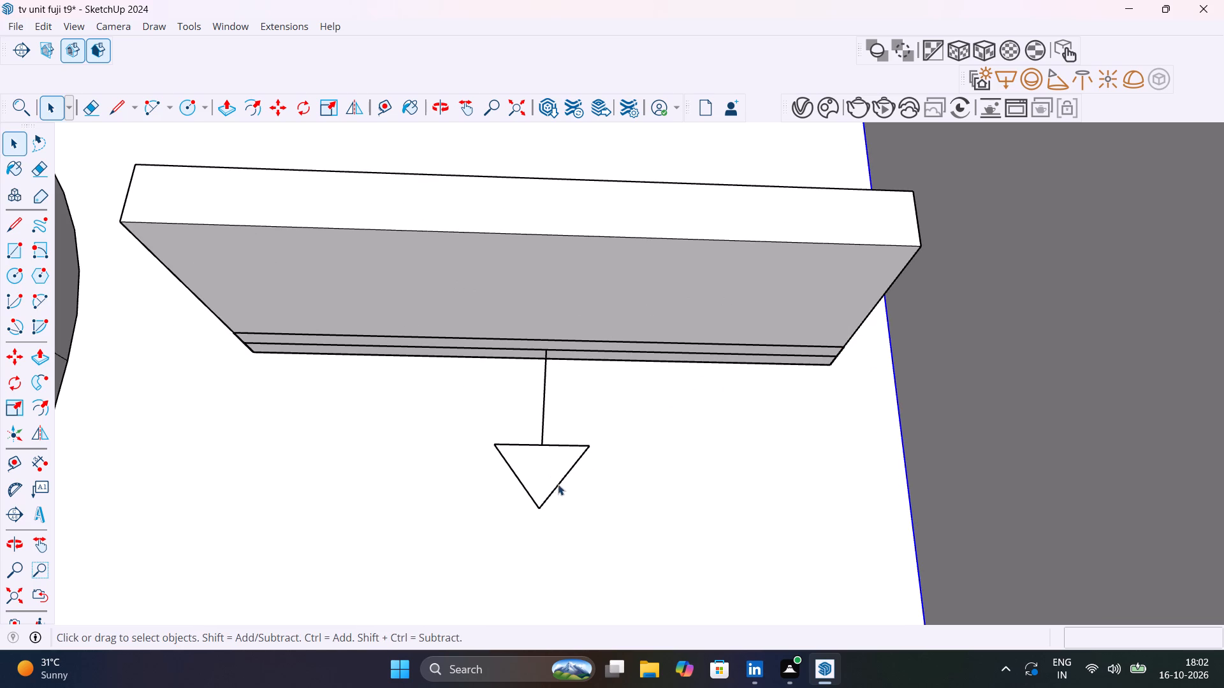
left_click(558, 475)
left_click(571, 473)
key("s")
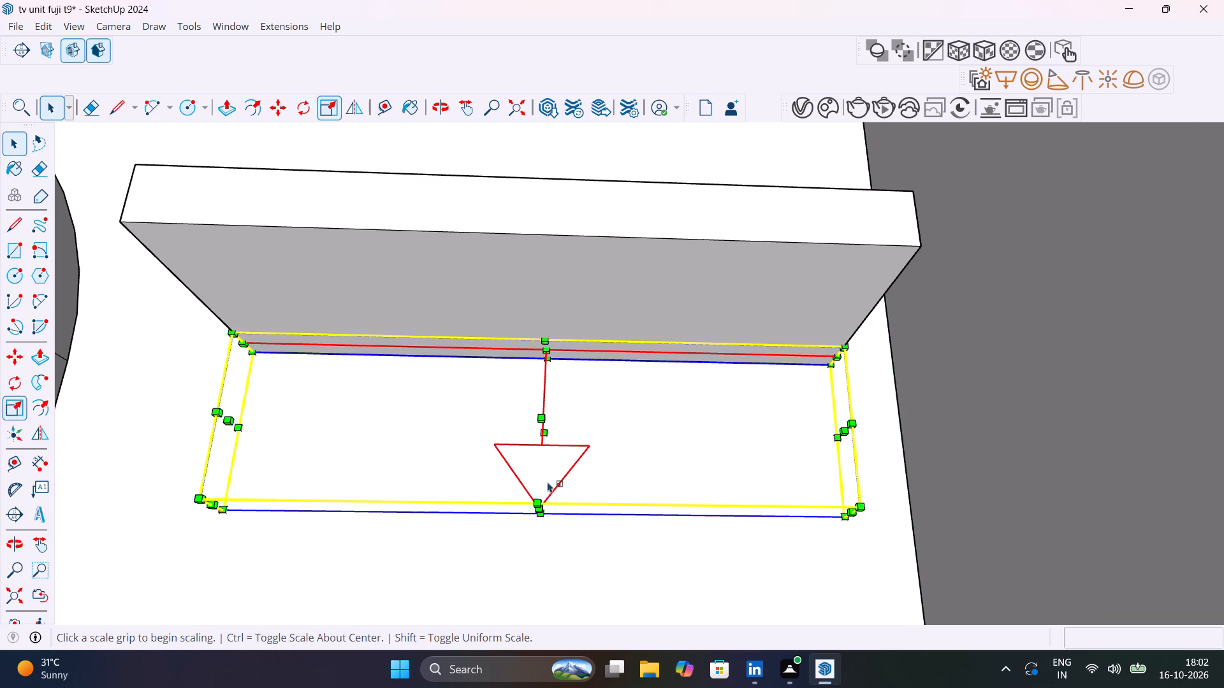
left_click(539, 511)
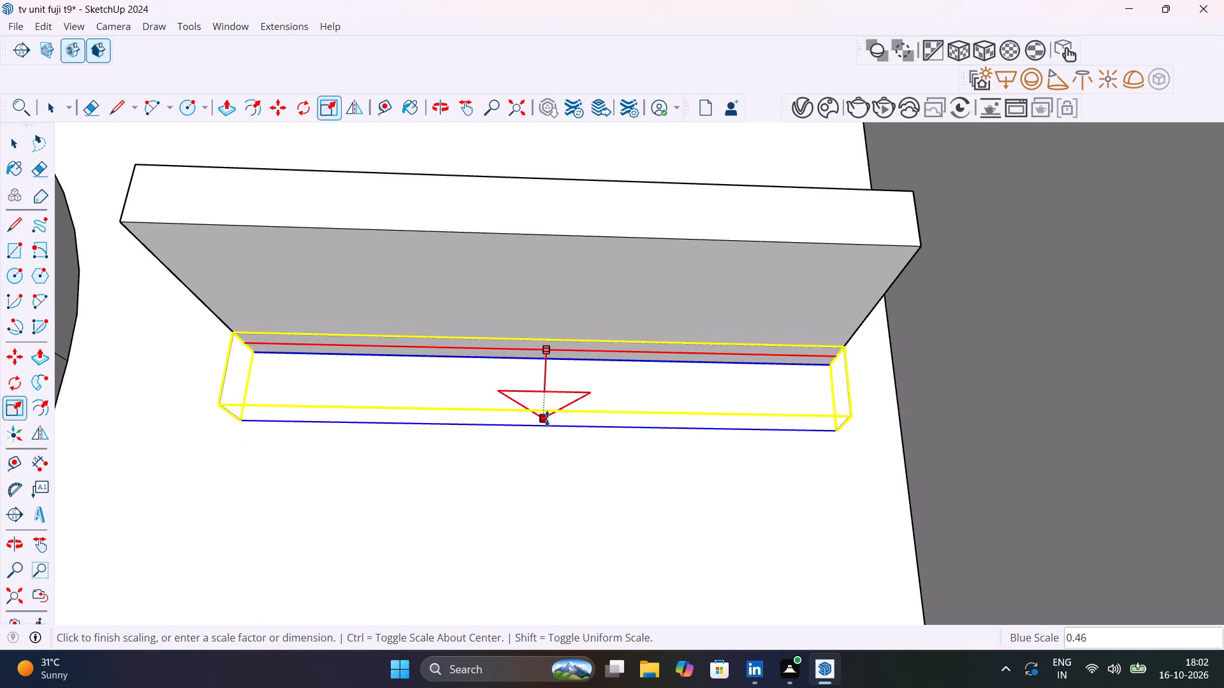
left_click(548, 411)
key("space")
Place a Rectangle Light as a thin strip along the back underside of the middle floating shelf.
scroll(576, 437, "down", 12)
middle_click_drag(655, 499, 652, 497, "shift")
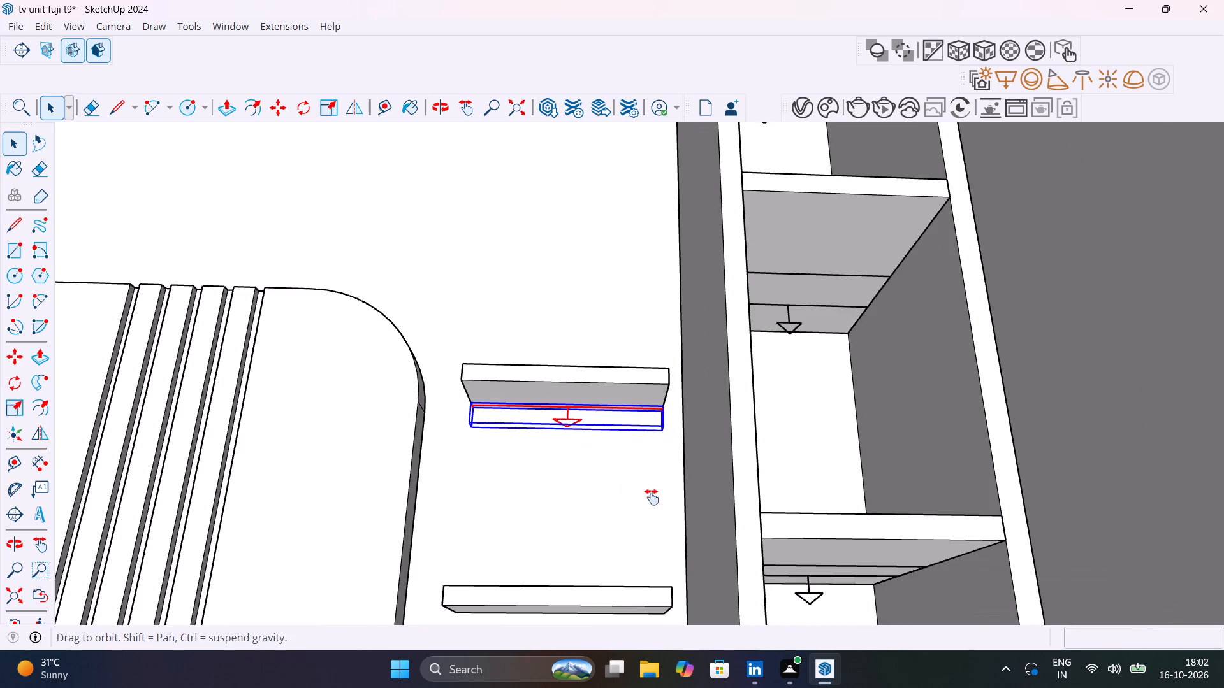
middle_click_drag(652, 497, 716, 364, "shift")
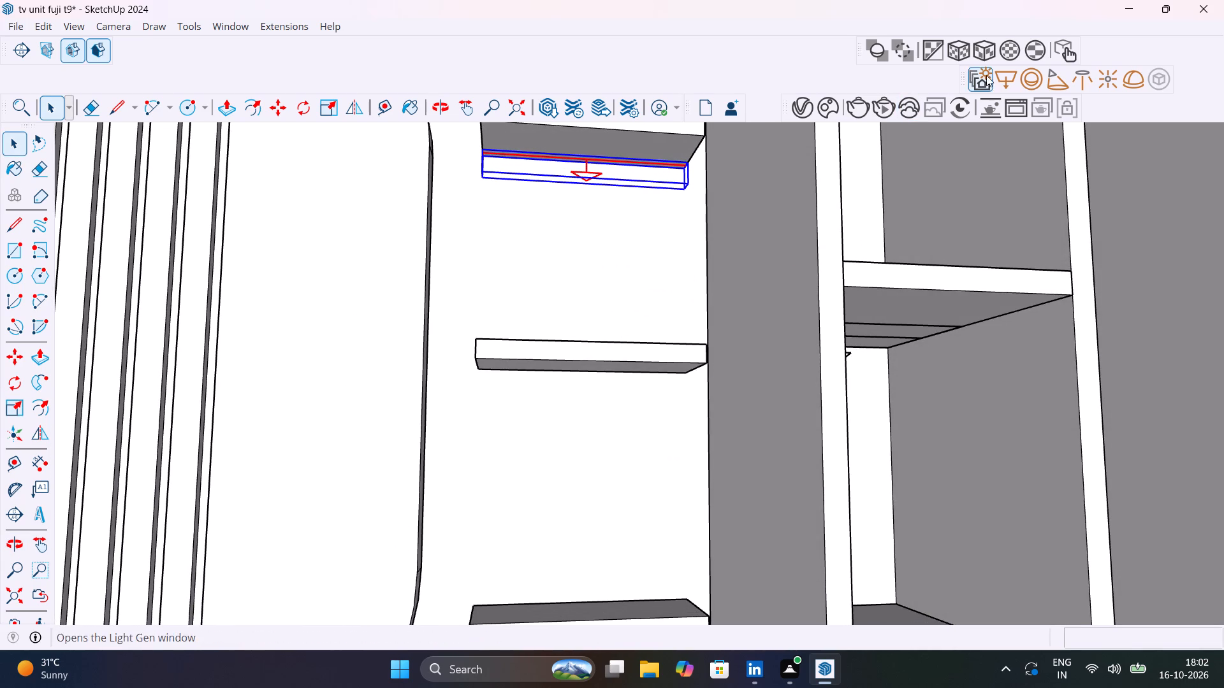
left_click(1008, 80)
middle_click_drag(502, 380, 497, 350)
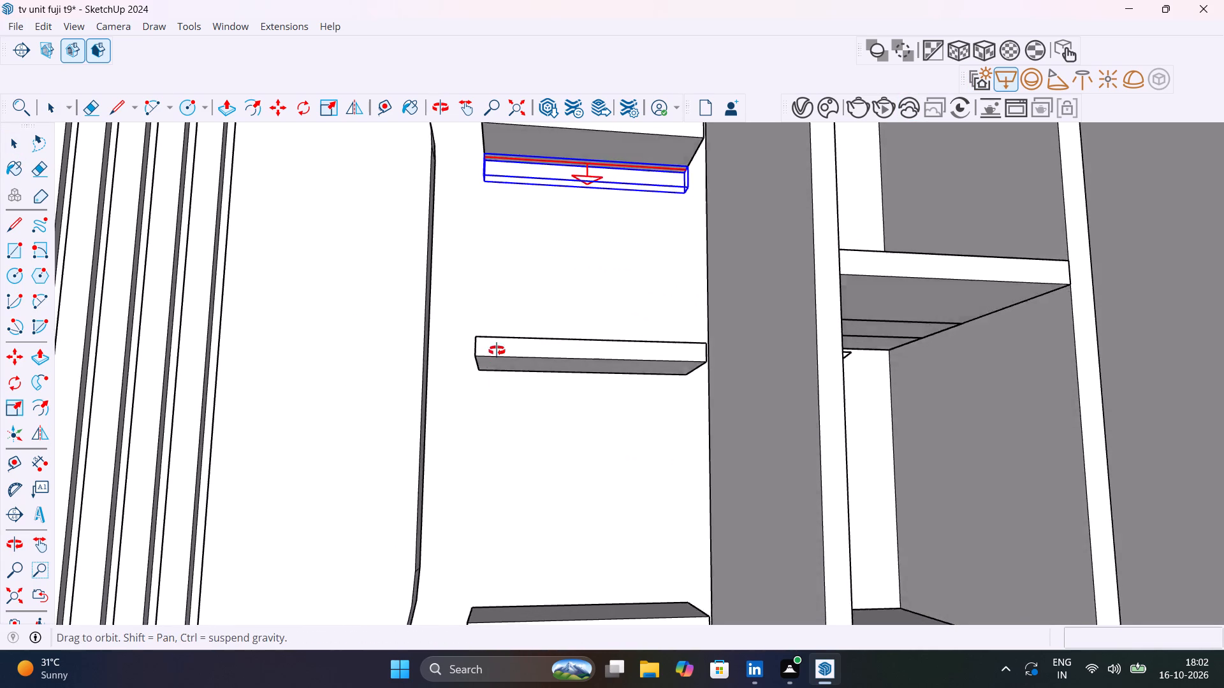
middle_click_drag(497, 350, 497, 303)
scroll(496, 305, "up", 1)
left_click(481, 387)
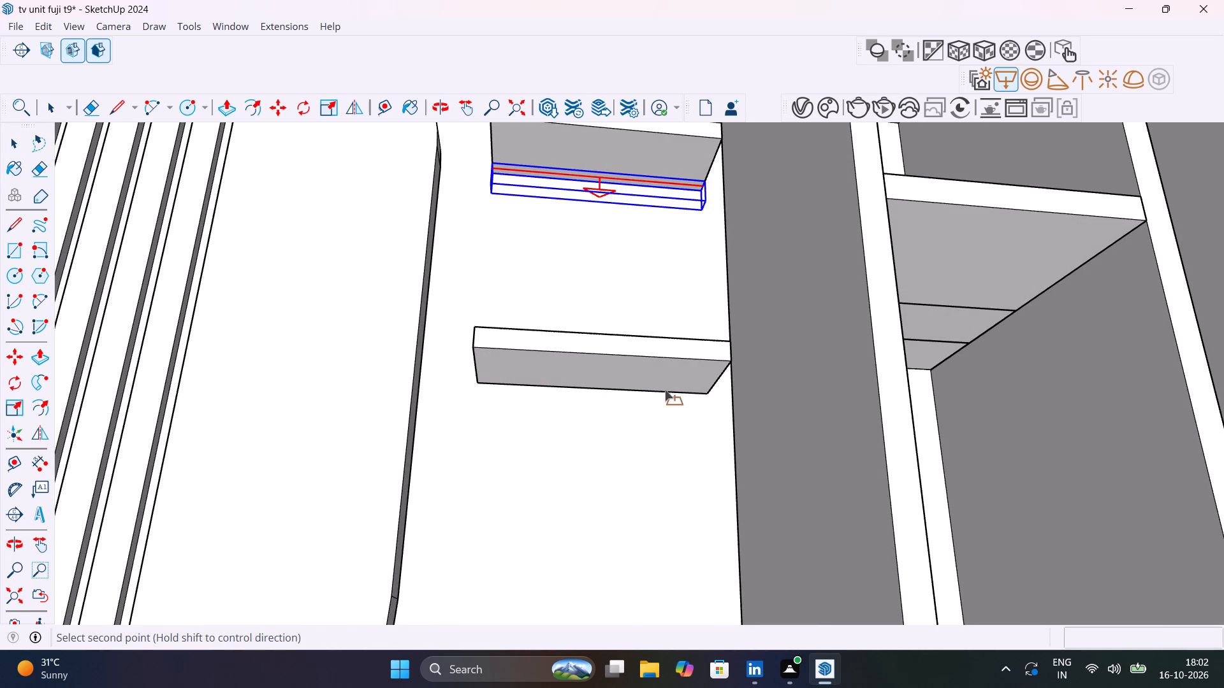
scroll(715, 382, "up", 2)
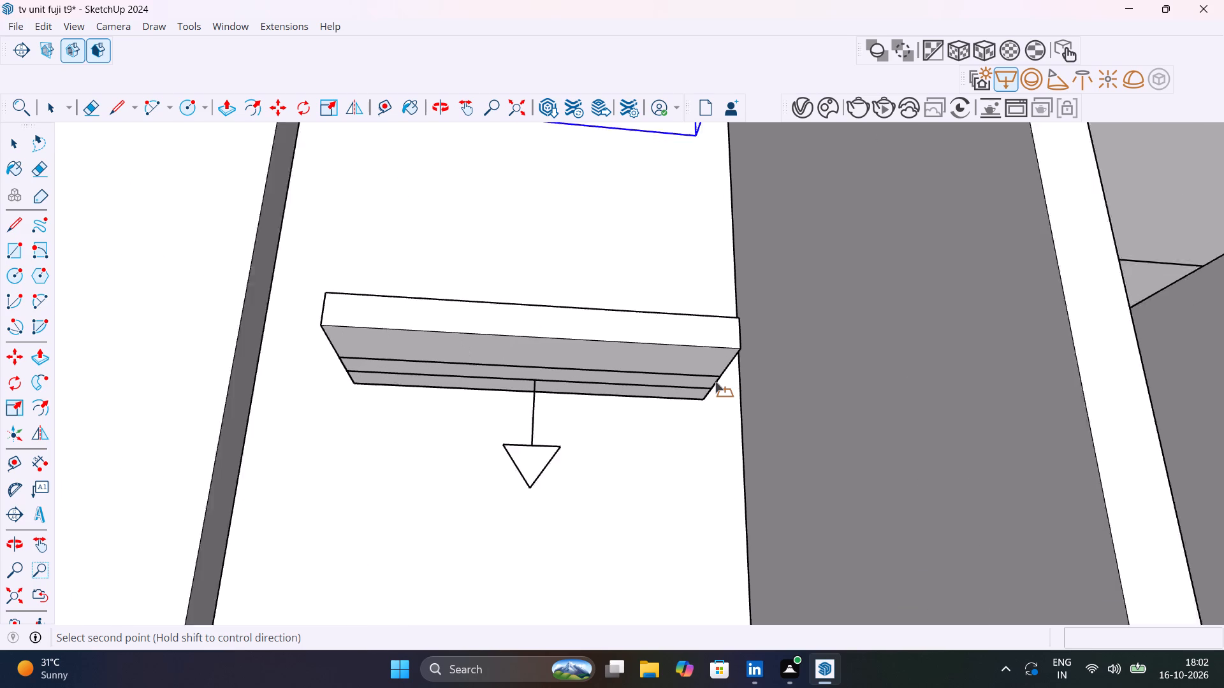
scroll(715, 382, "up", 6)
left_click(715, 389)
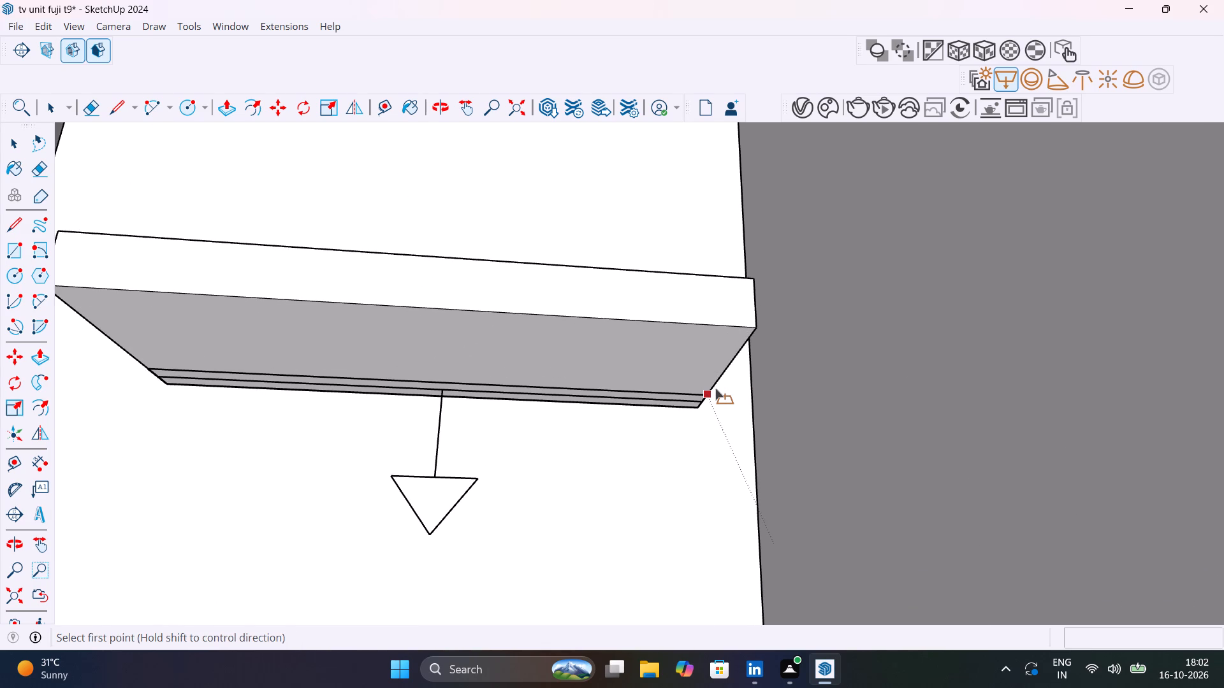
Scale the light under the middle floating shelf vertically to a bit less than half its height.
key("space")
left_click(465, 496)
key("s")
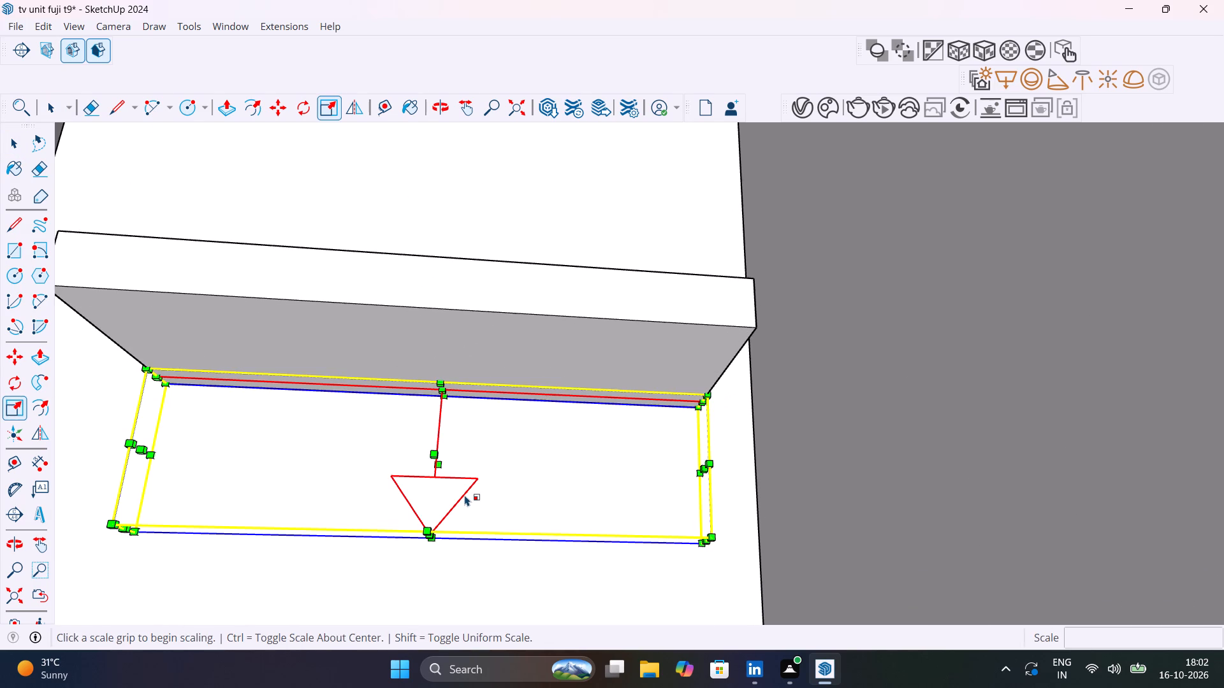
left_click(436, 534)
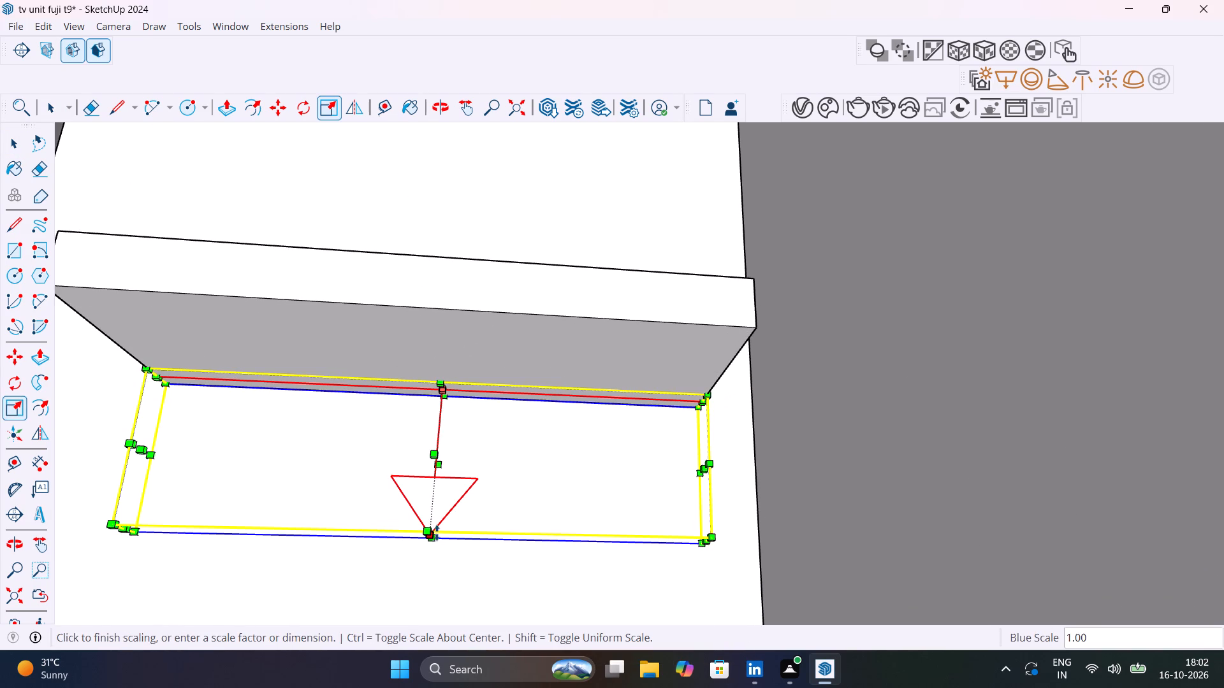
left_click(445, 448)
key("space")
Place a Rectangle Light as a thin strip along the back underside of the lowest floating shelf.
scroll(455, 444, "down", 6)
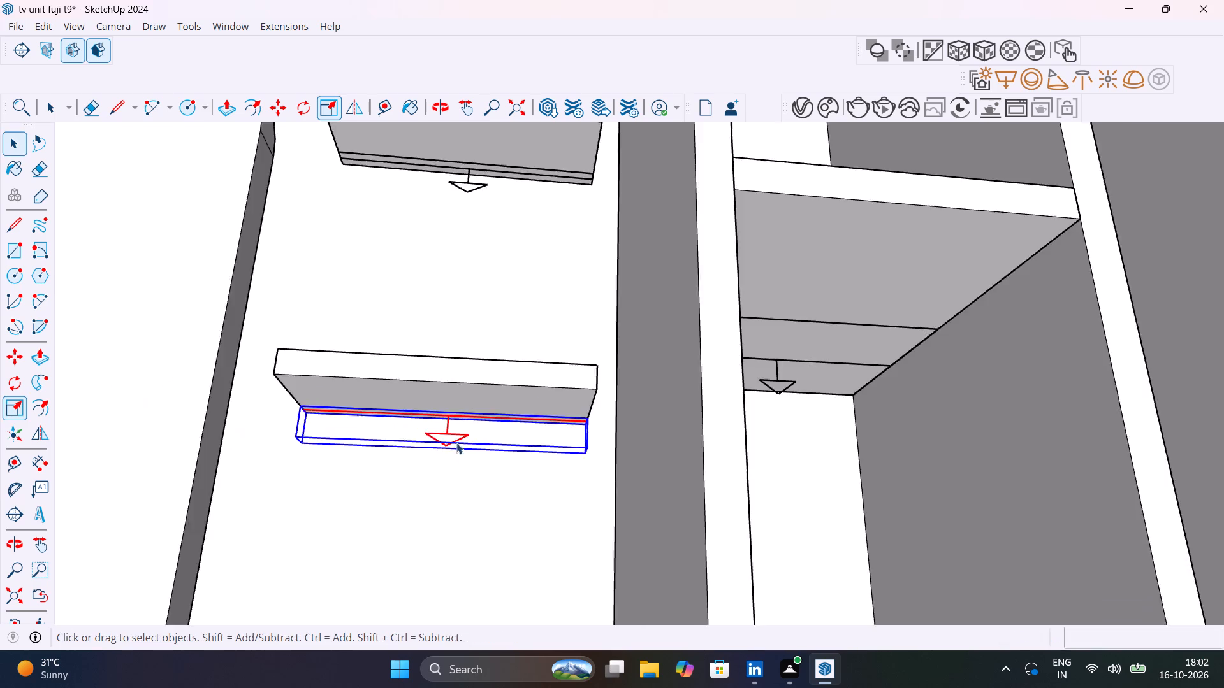
scroll(456, 443, "down", 8)
middle_click_drag(498, 443, 606, 375)
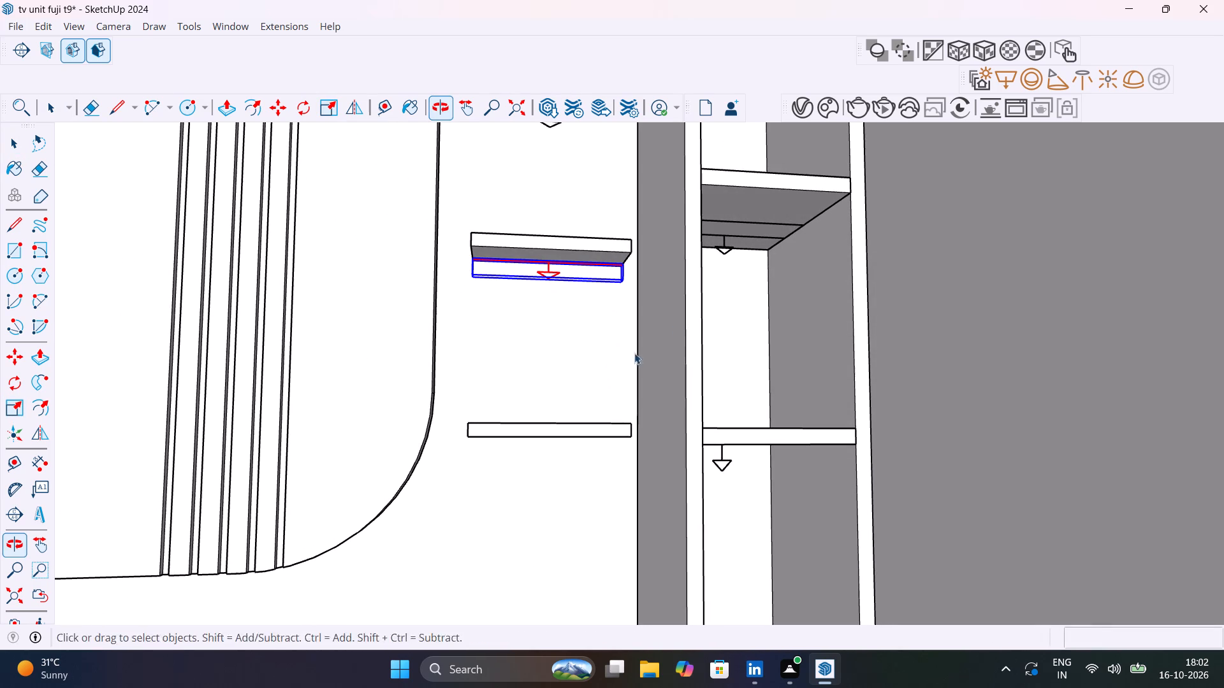
left_click(1005, 75)
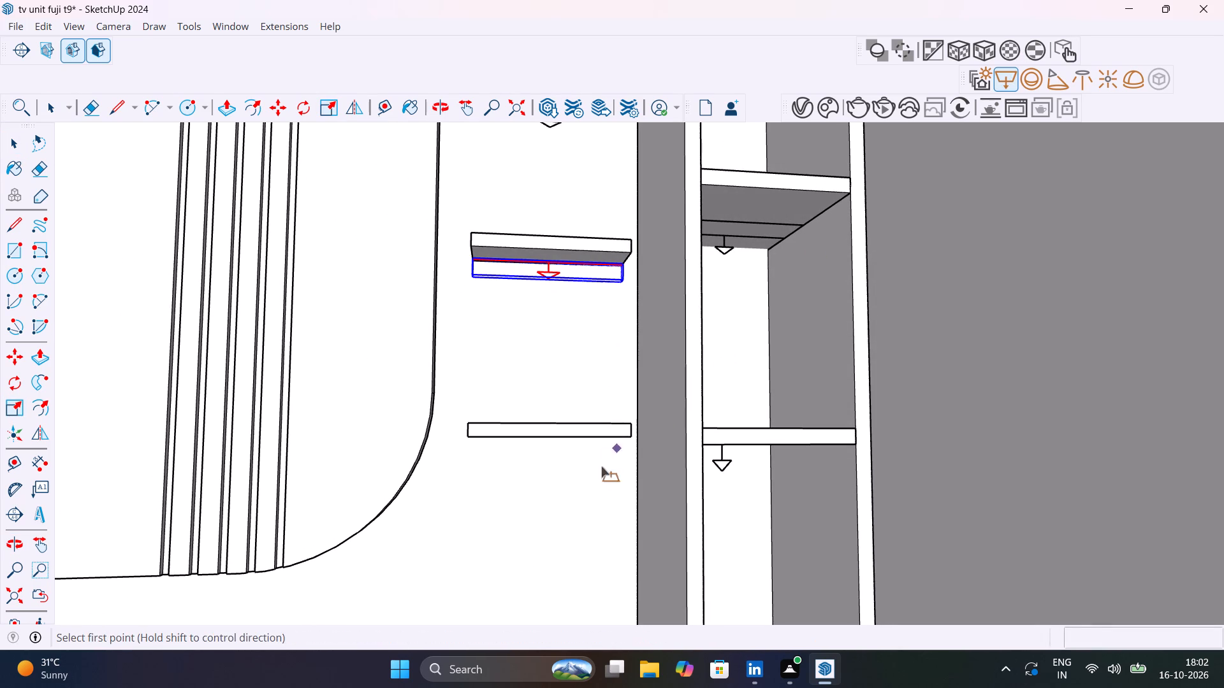
middle_click_drag(577, 454, 576, 342)
scroll(576, 343, "up", 1)
scroll(530, 434, "up", 5)
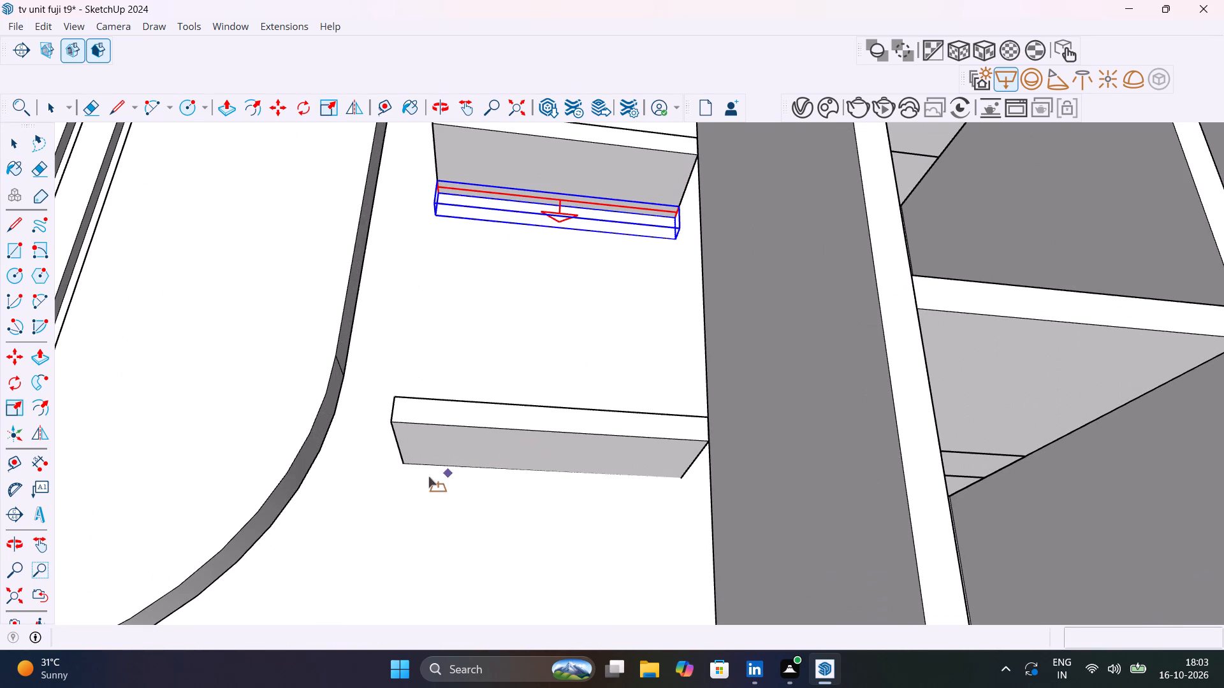
left_click(403, 464)
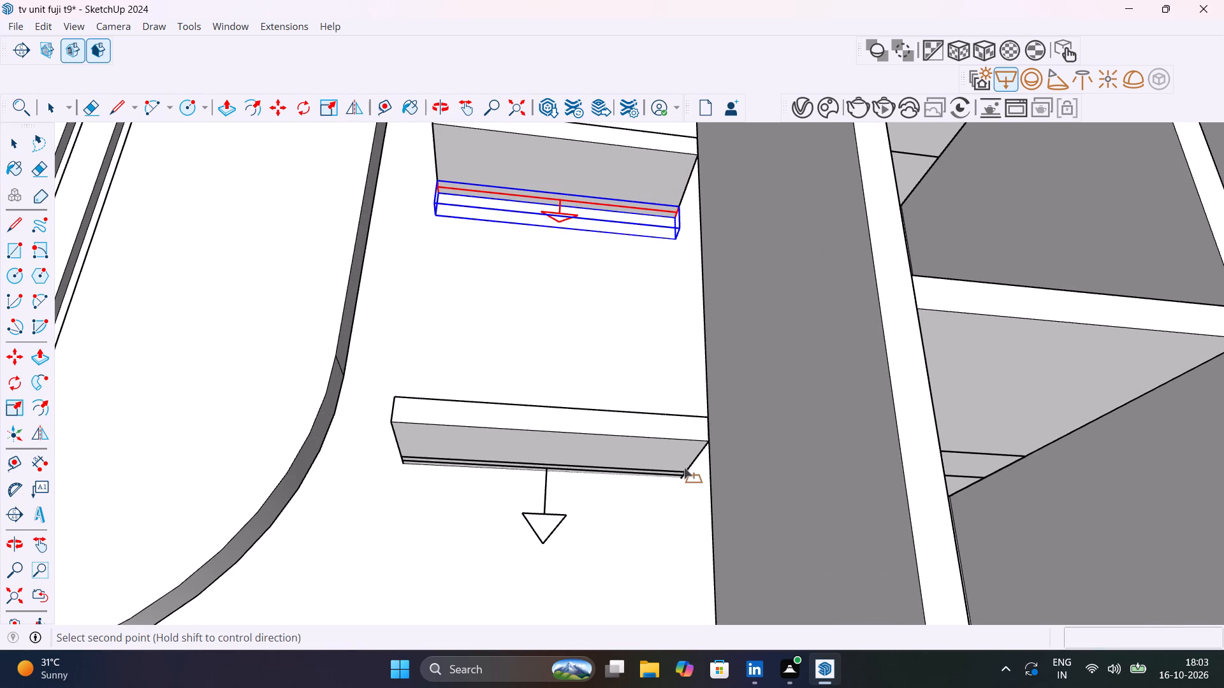
left_click(690, 464)
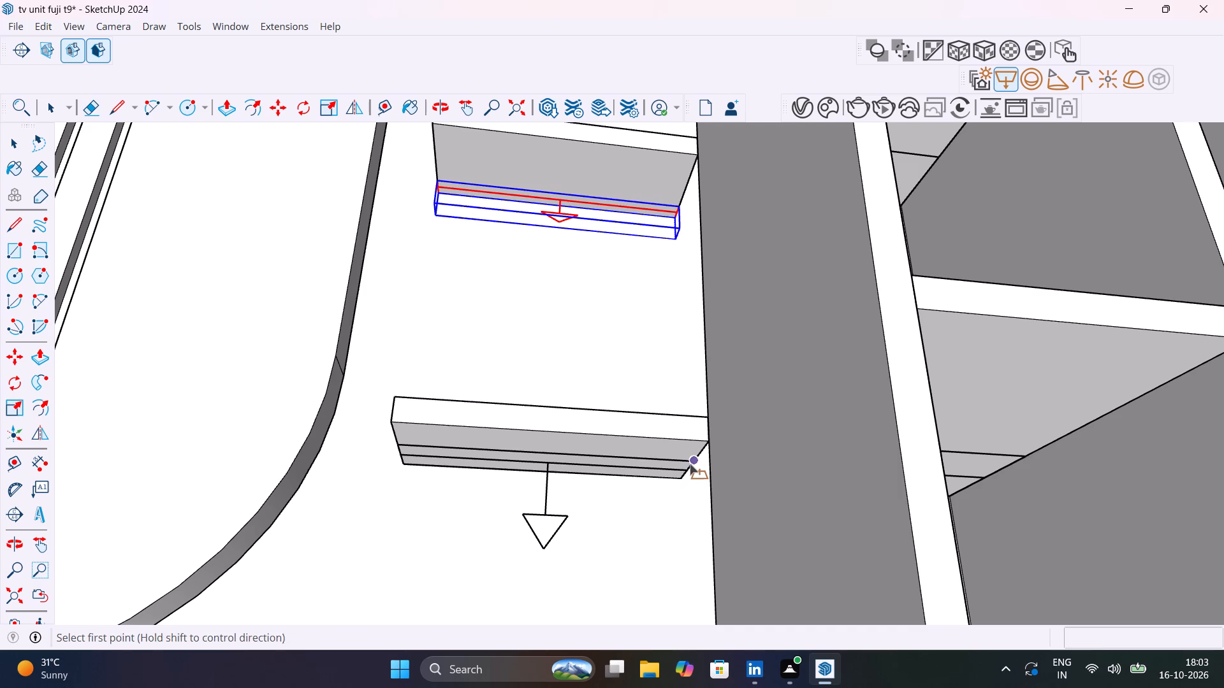
Scale the light under the lowest floating shelf vertically to about 0.31 of its height, then clear the selection.
key("space")
left_click(563, 522)
key("s")
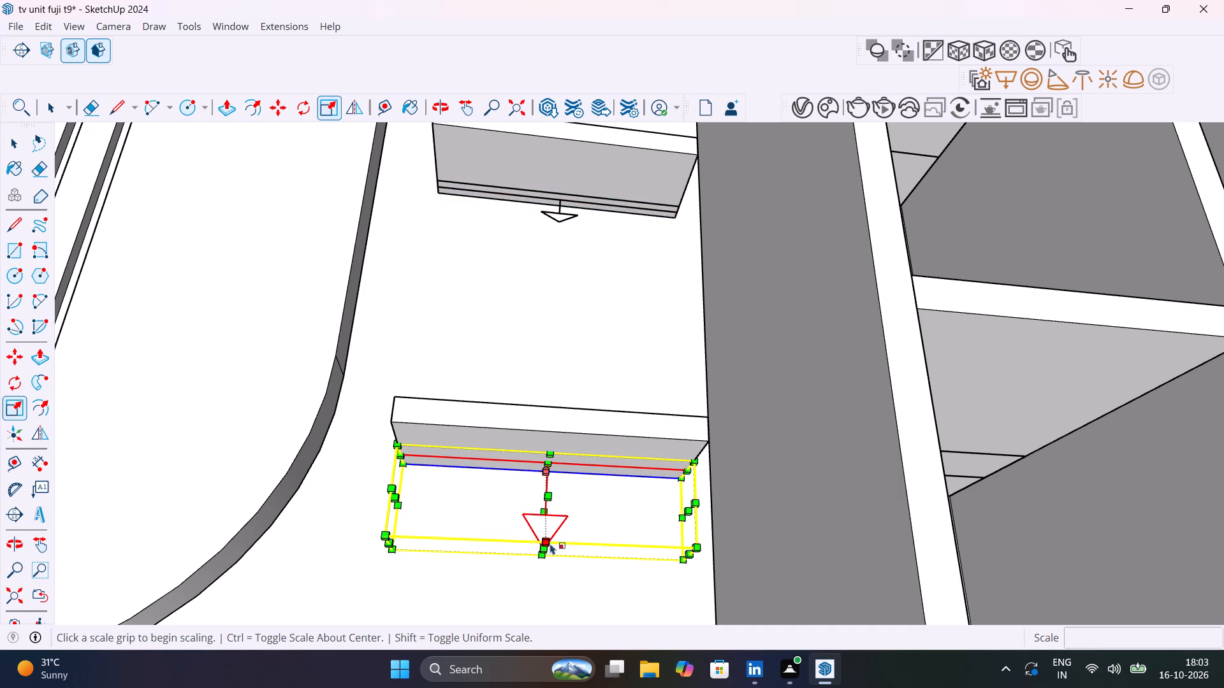
left_click(545, 550)
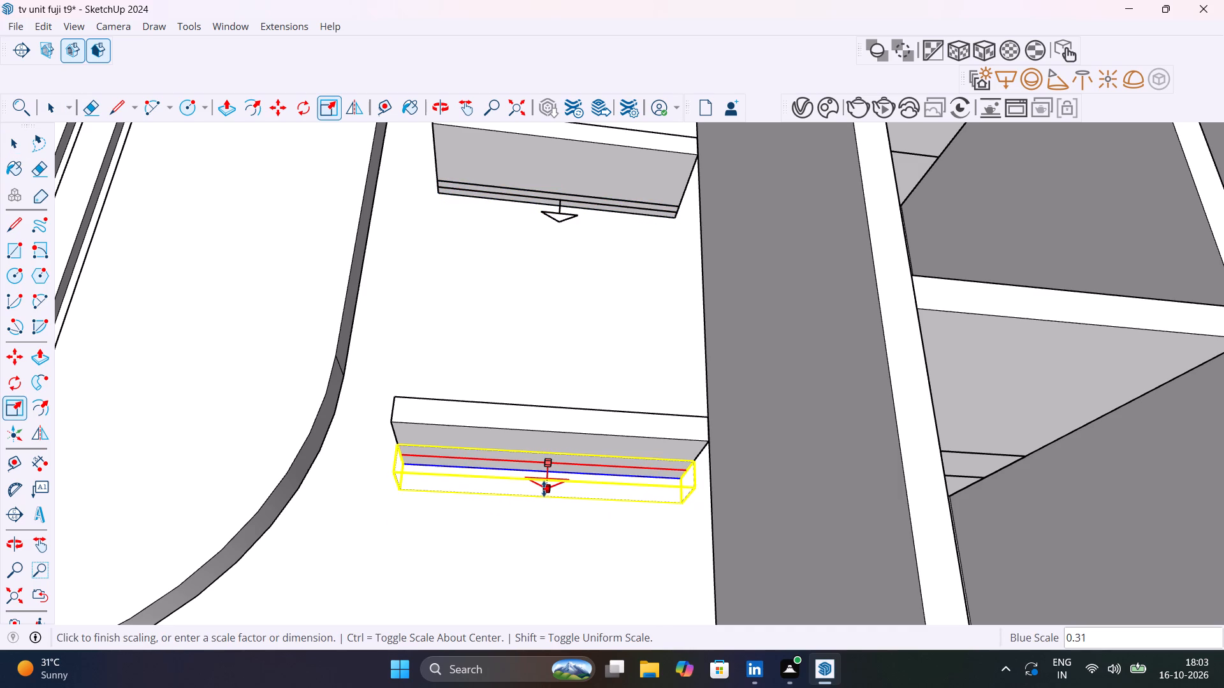
left_click(544, 488)
scroll(553, 496, "down", 20)
scroll(553, 496, "down", 1)
key("space")
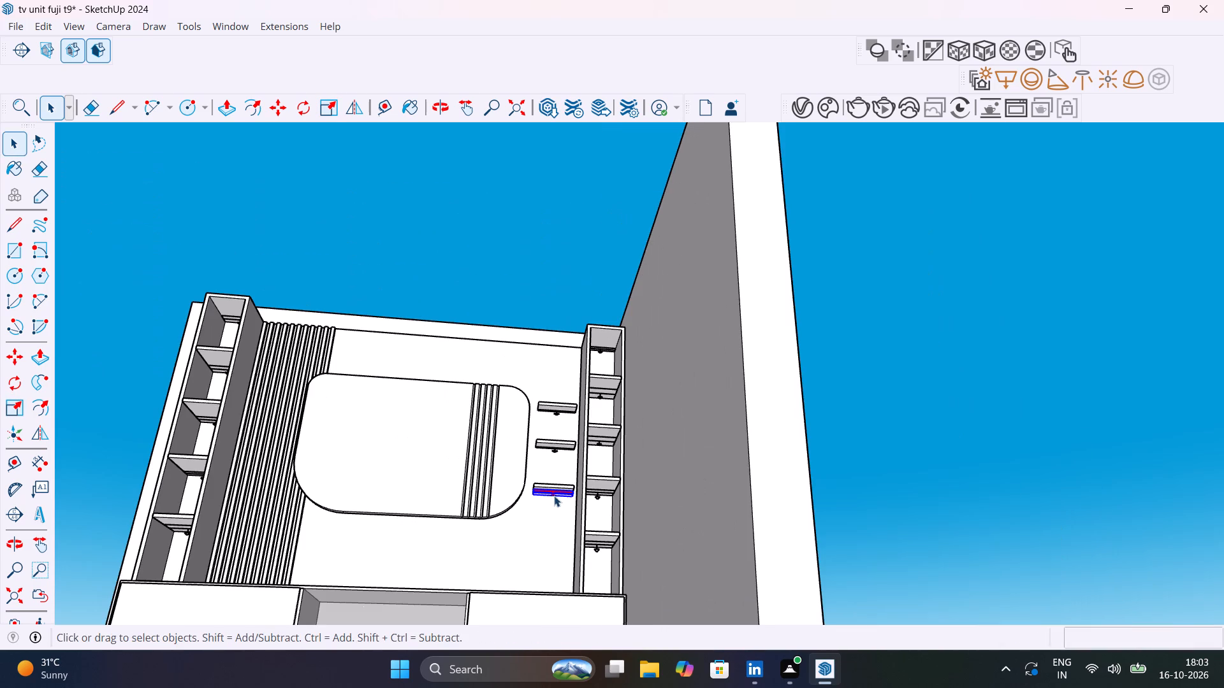
middle_click_drag(553, 496, 558, 465, "shift")
left_click(891, 364)
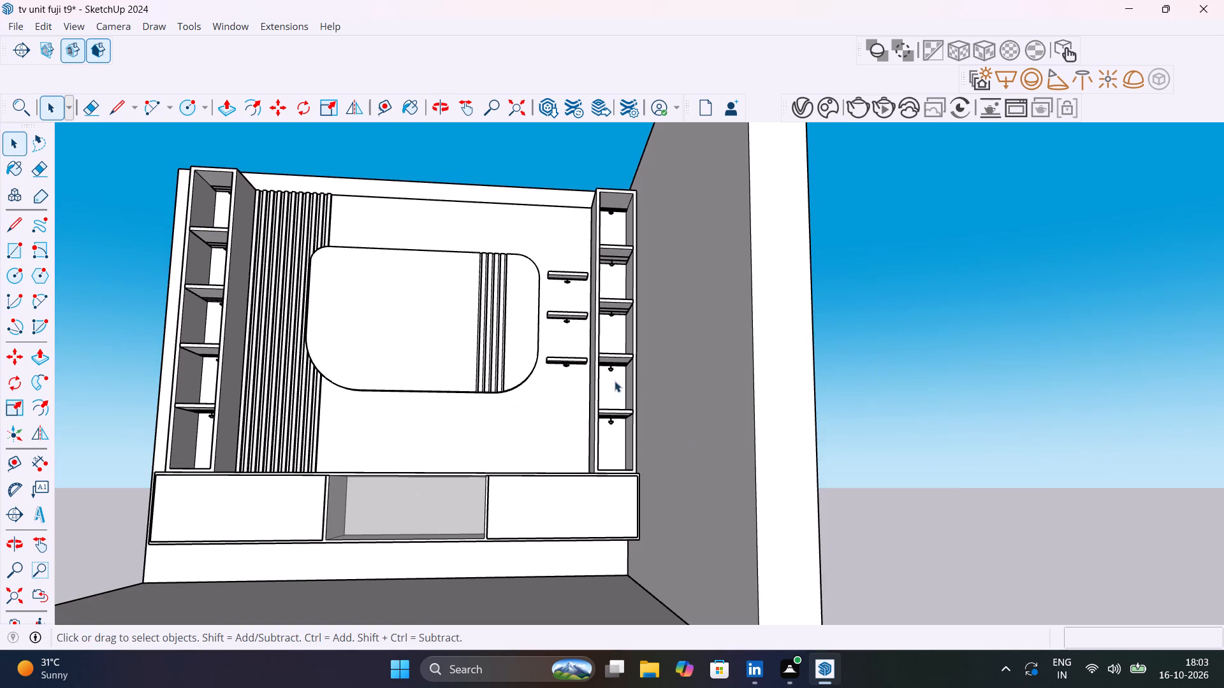
Examine the whole TV unit from the front, below and above, including the base cabinet and the rounded panel.
scroll(595, 398, "down", 4)
middle_click_drag(590, 413, 666, 438, "shift")
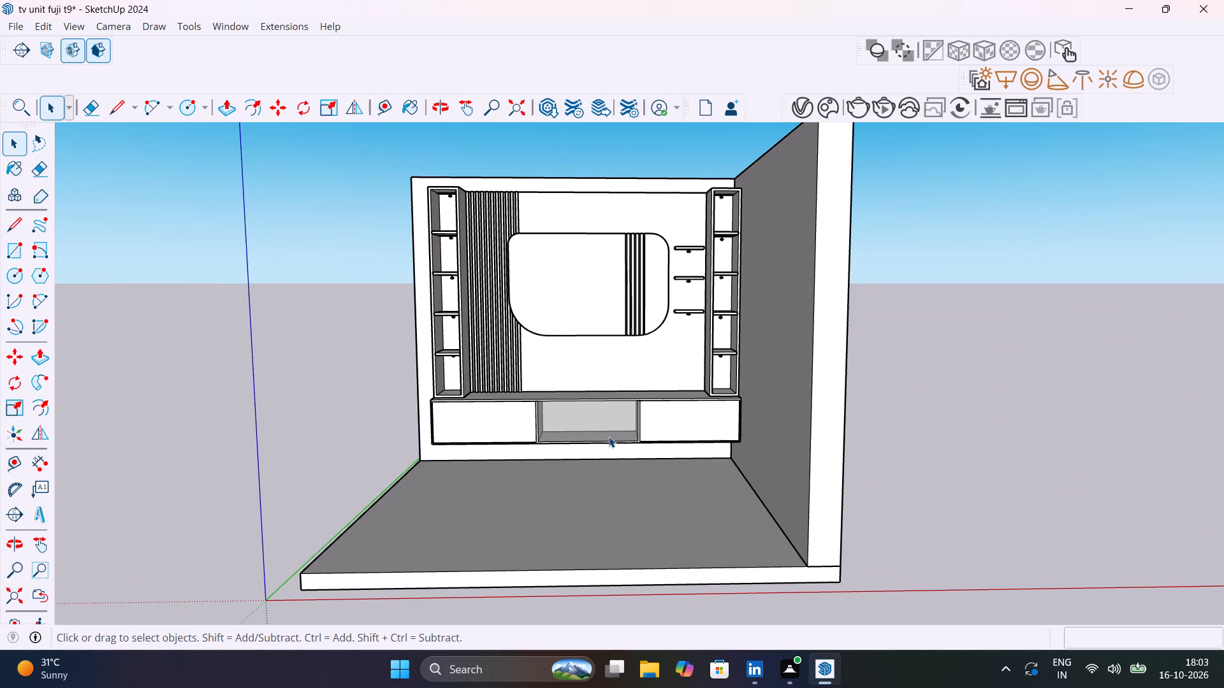
scroll(602, 427, "up", 4)
middle_click_drag(627, 452, 747, 388)
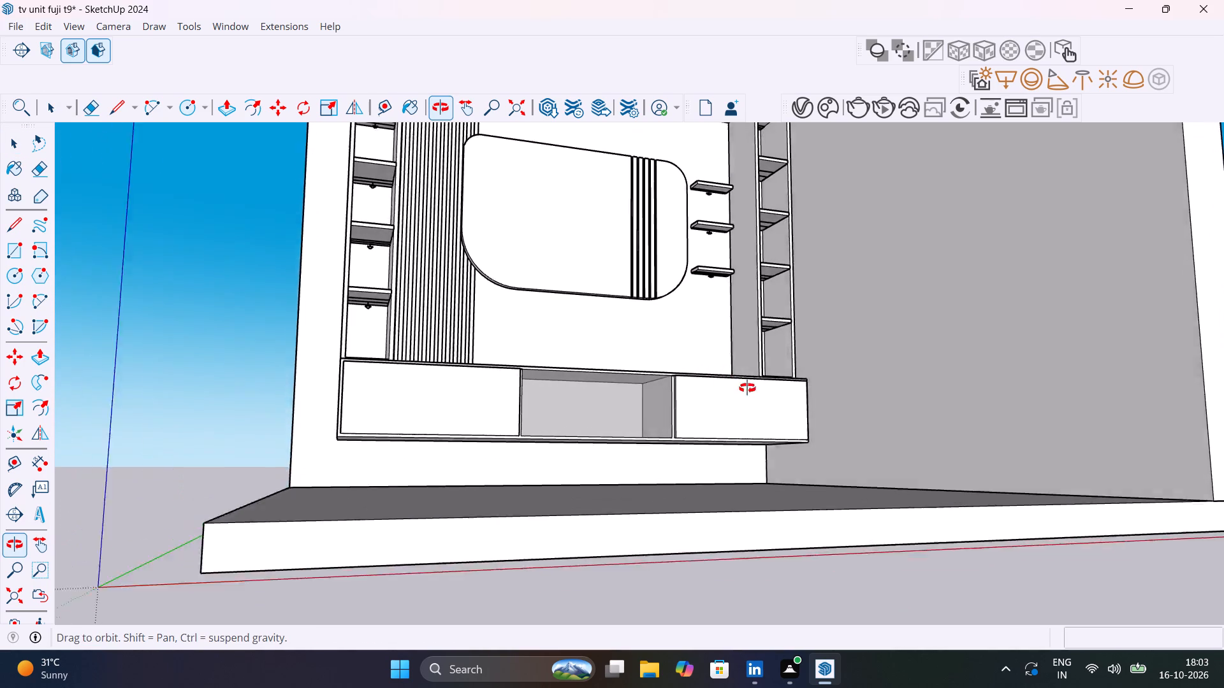
middle_click_drag(747, 388, 703, 431)
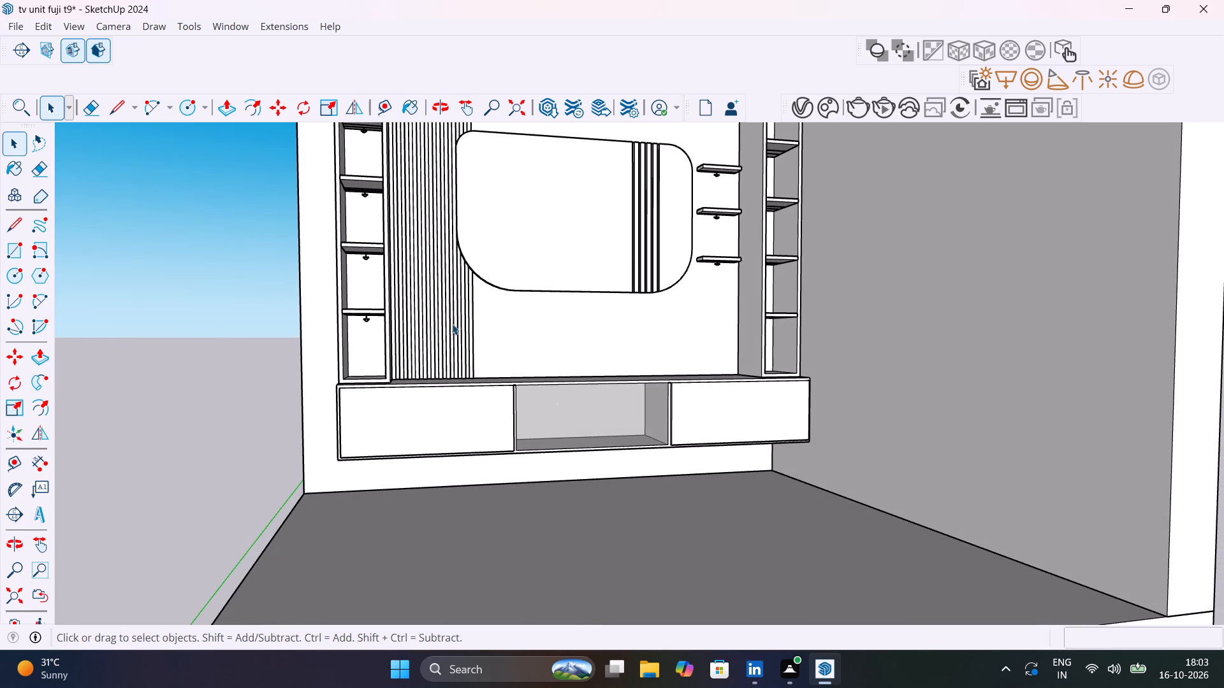
middle_click_drag(494, 293, 592, 497)
scroll(455, 178, "up", 3)
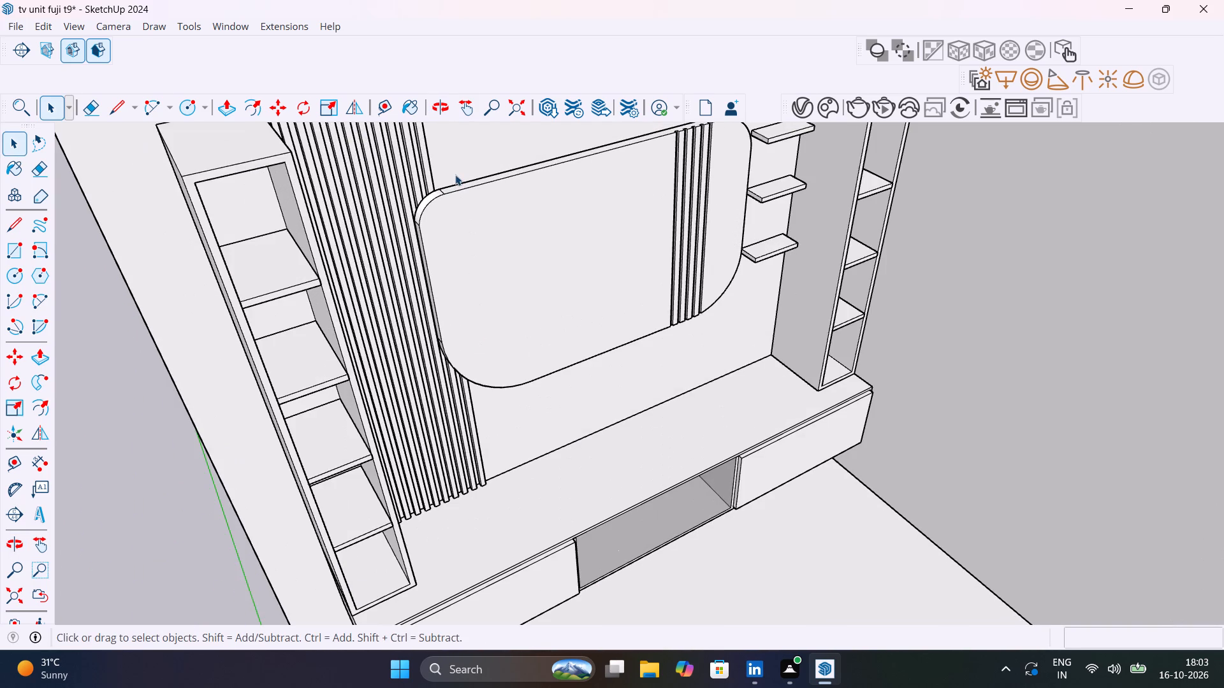
middle_click_drag(455, 175, 415, 239)
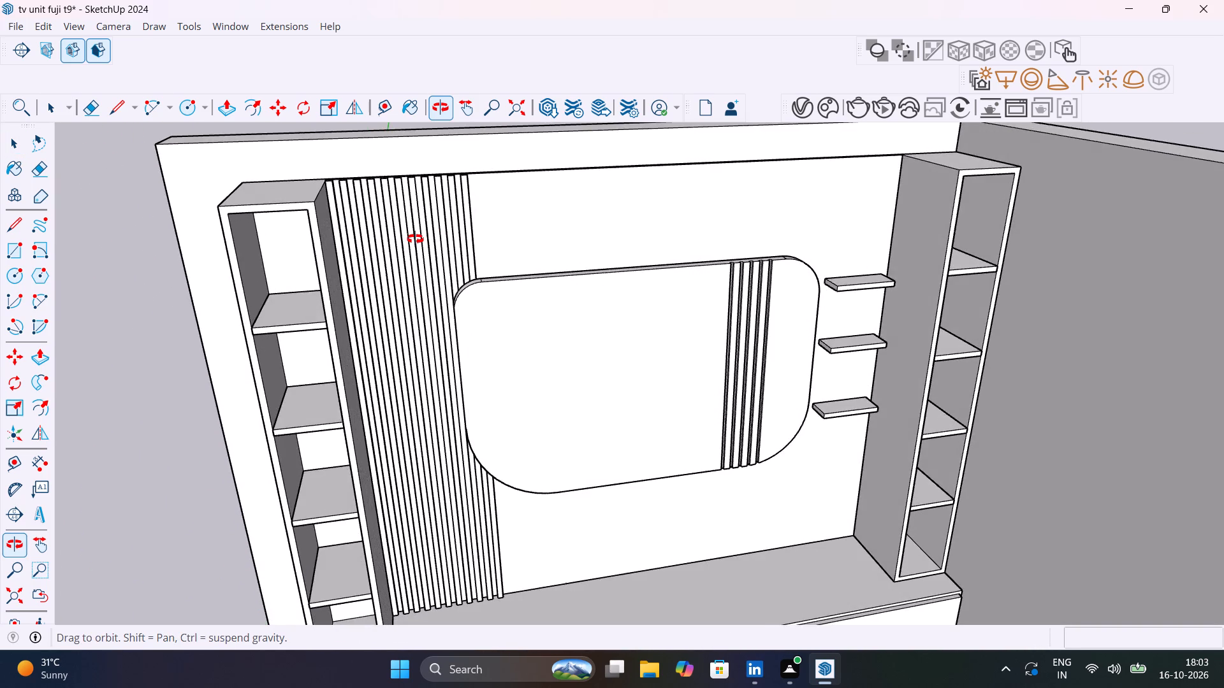
Examine the TV unit from above and from the front, then the base cabinet's open niche and underside.
middle_click_drag(415, 239, 468, 334)
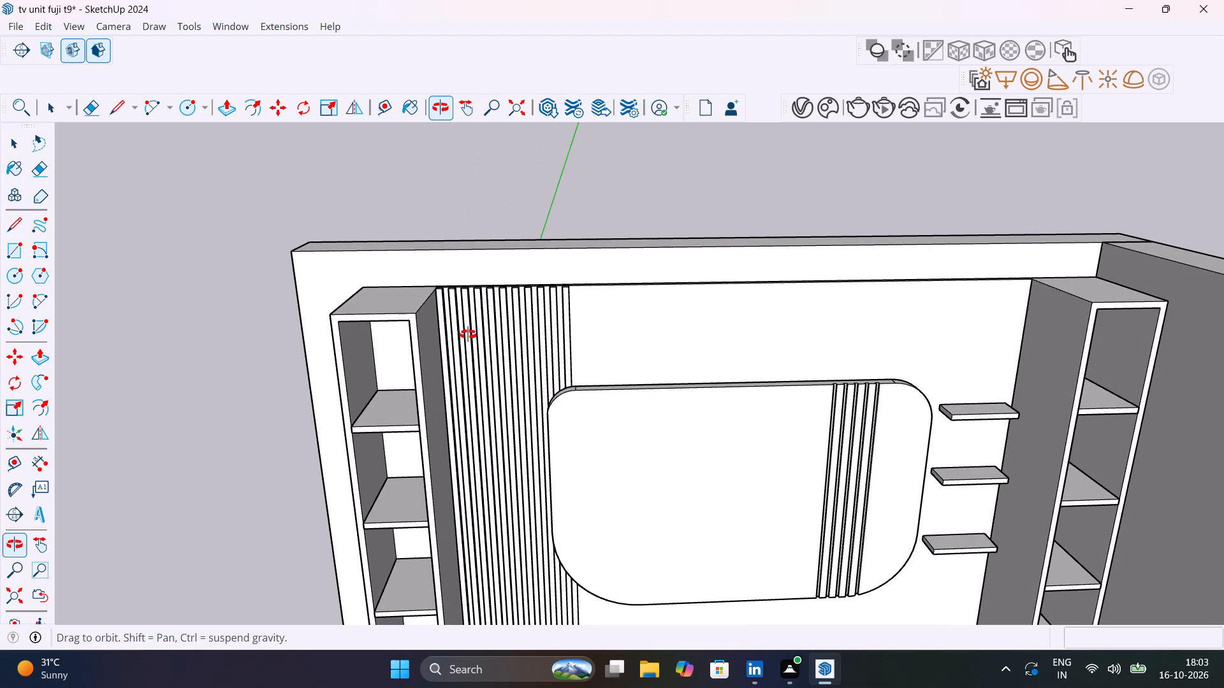
middle_click_drag(468, 334, 611, 383)
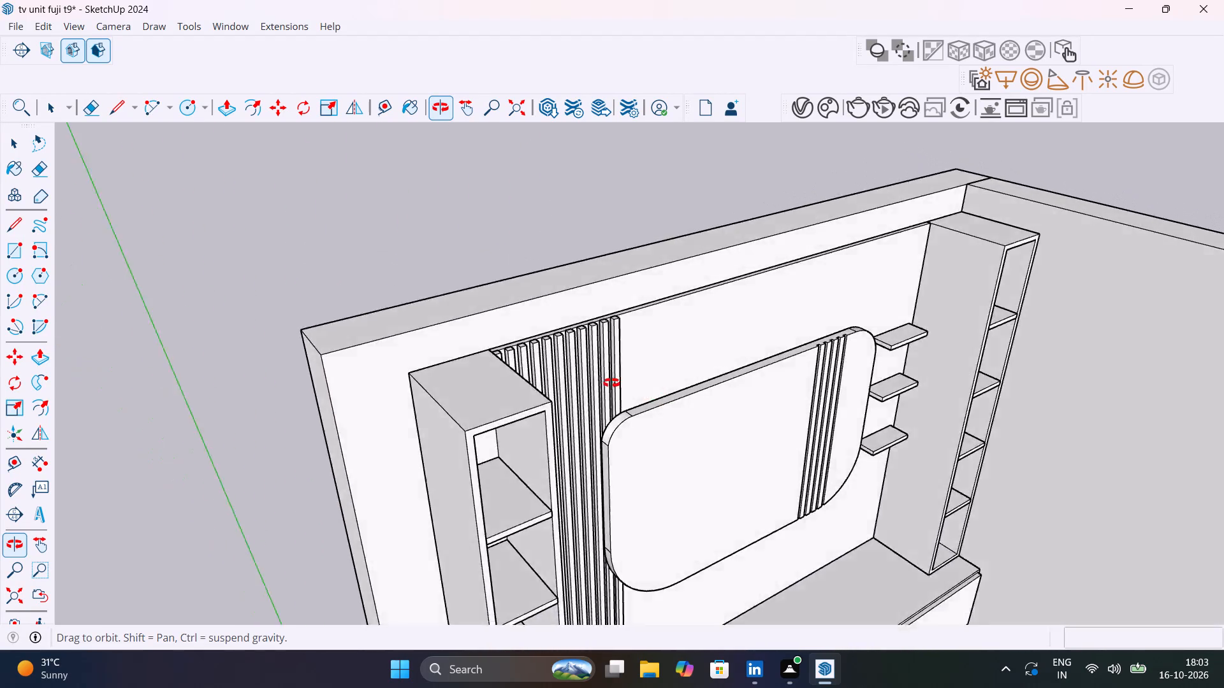
middle_click_drag(611, 383, 273, 347)
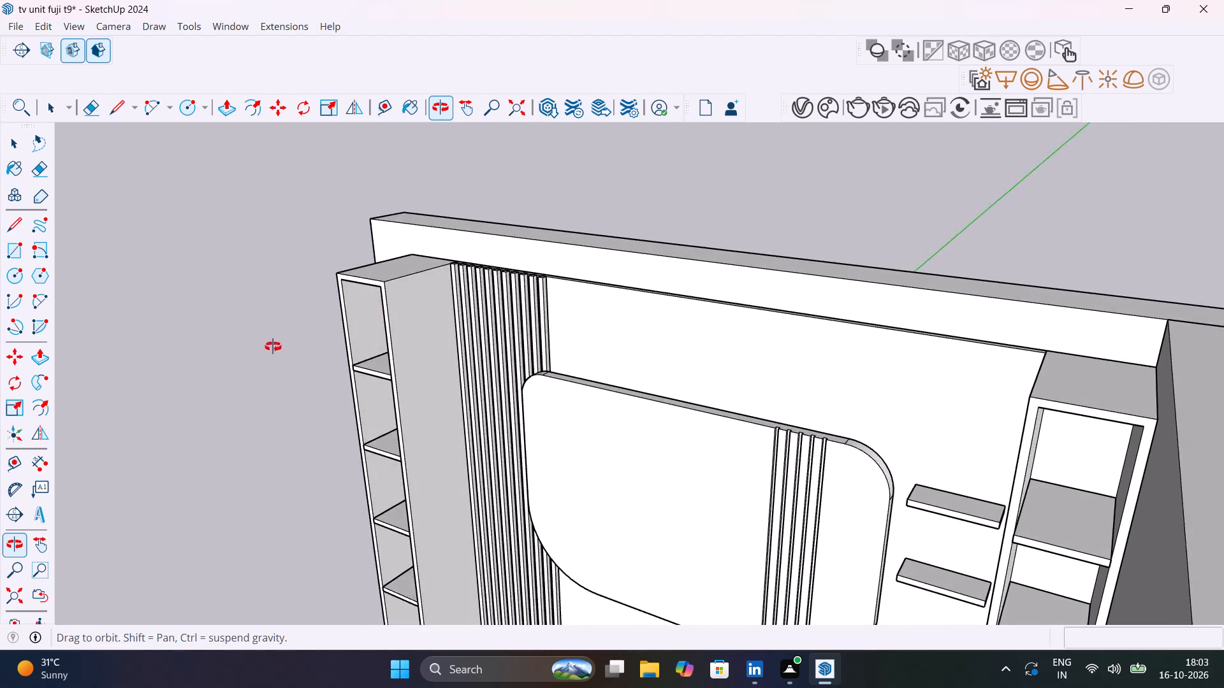
middle_click_drag(273, 347, 460, 336)
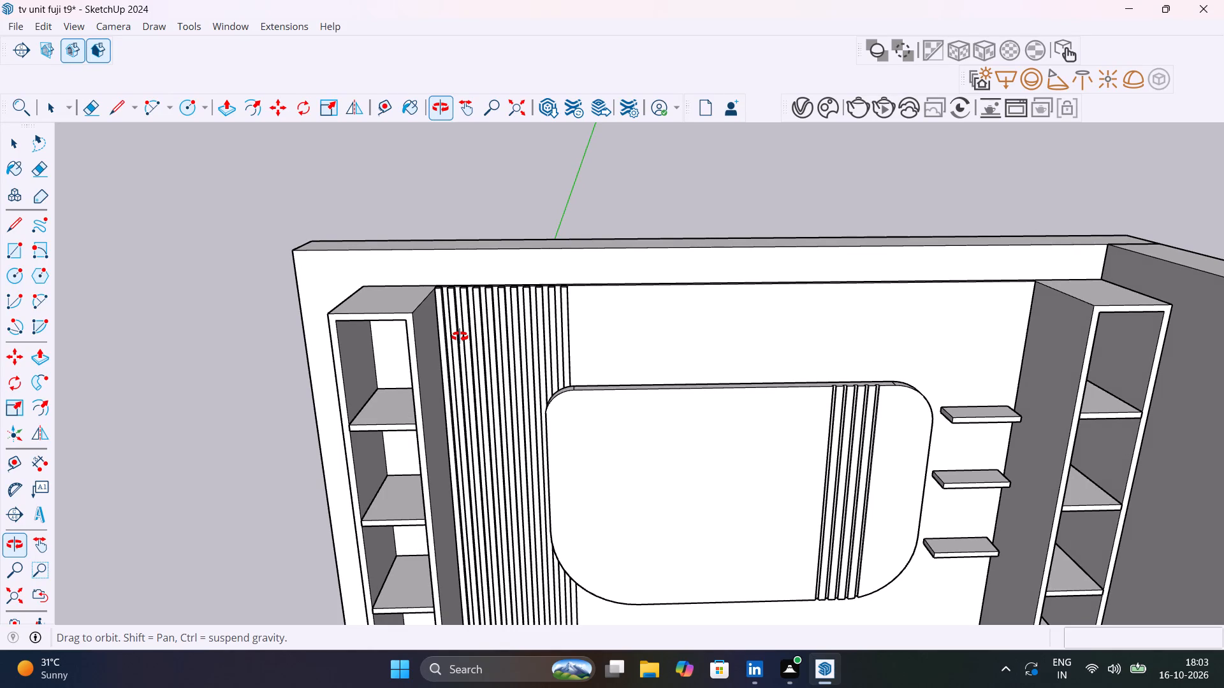
middle_click_drag(460, 336, 533, 348)
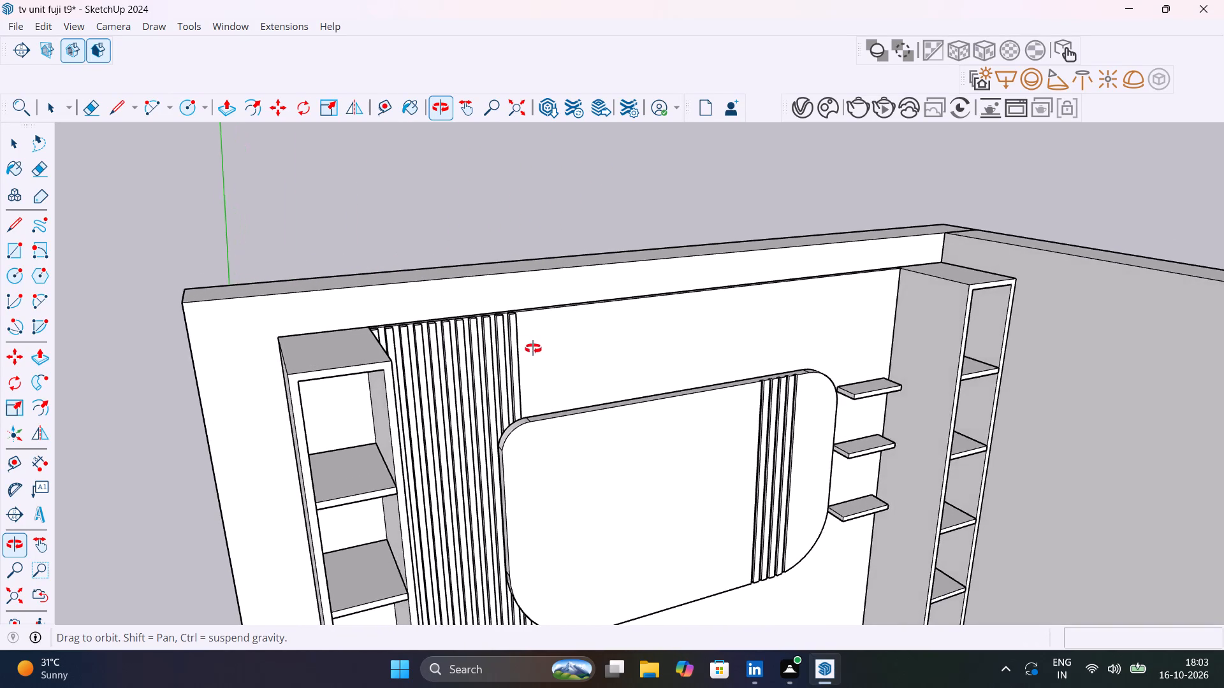
middle_click_drag(533, 348, 534, 348)
scroll(535, 348, "down", 12)
middle_click_drag(618, 466, 509, 299, "shift")
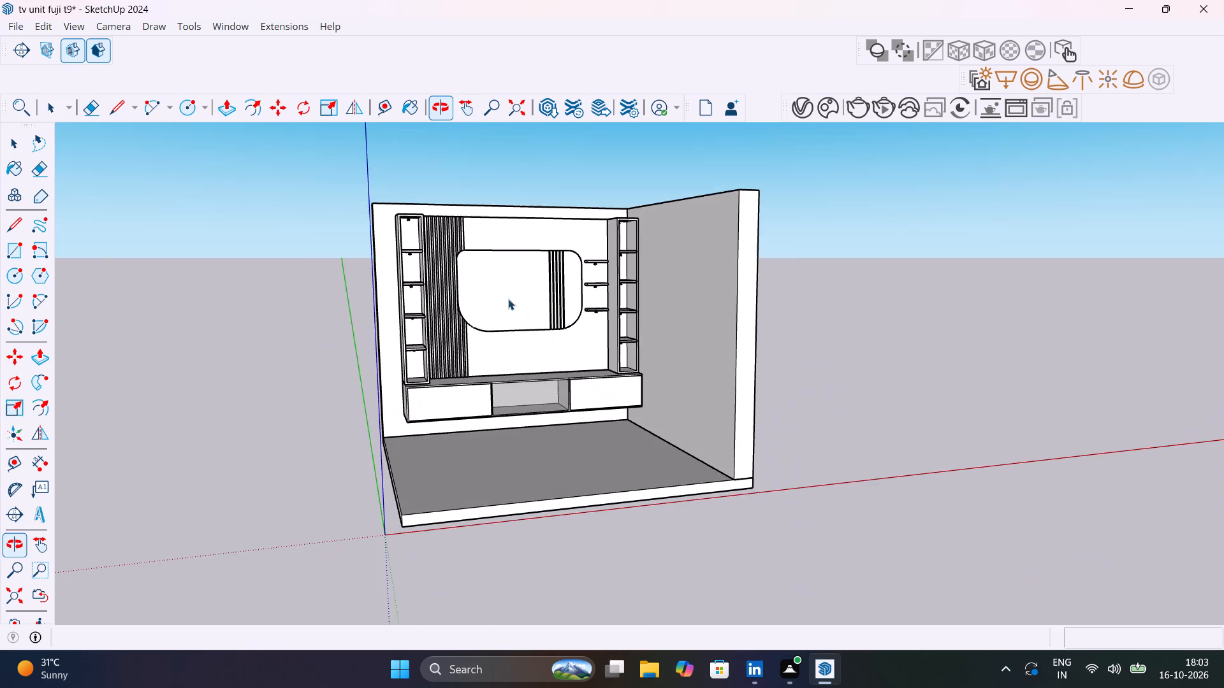
scroll(497, 399, "up", 10)
middle_click_drag(554, 446, 550, 398)
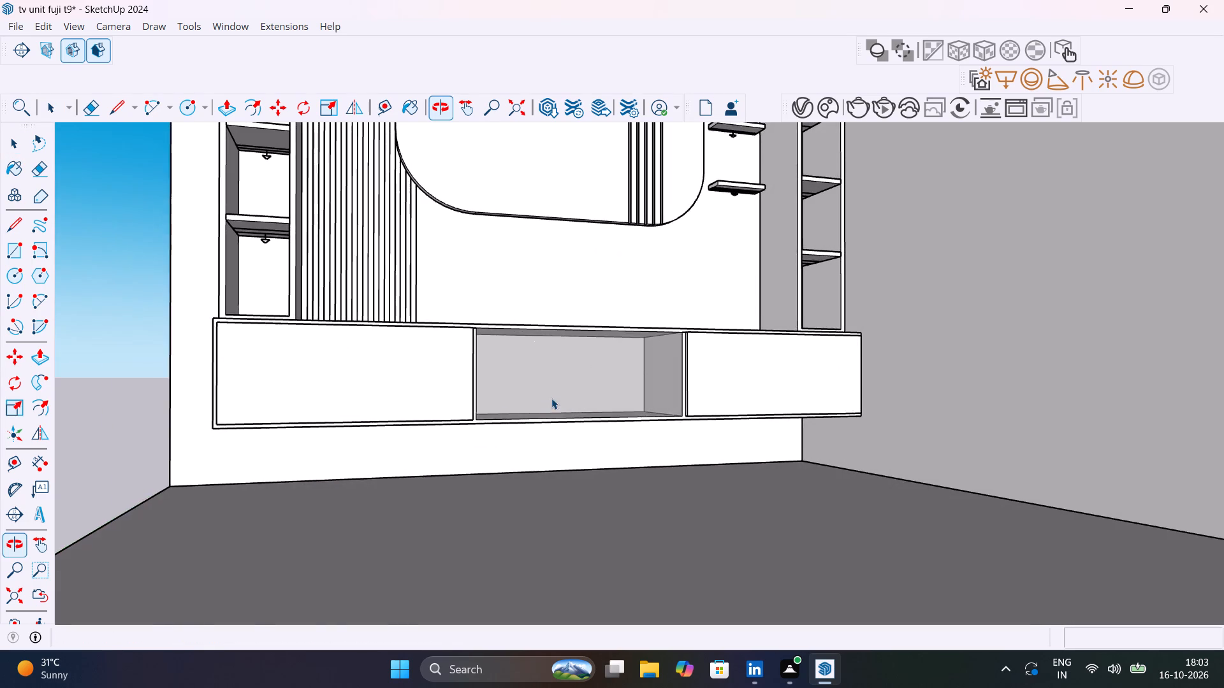
scroll(560, 403, "up", 9)
middle_click_drag(590, 446, 769, 399, "shift")
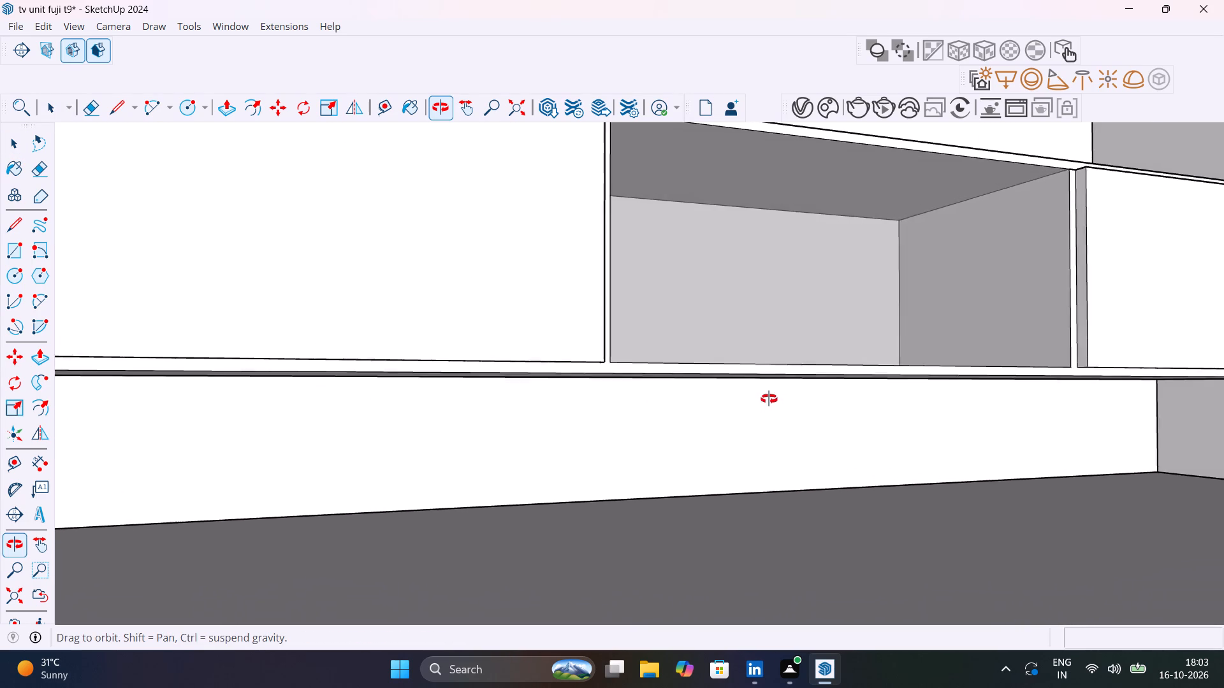
middle_click_drag(769, 399, 757, 403, "shift")
Hide the floor slab so the base cabinet can be reached from below.
scroll(757, 406, "down", 13)
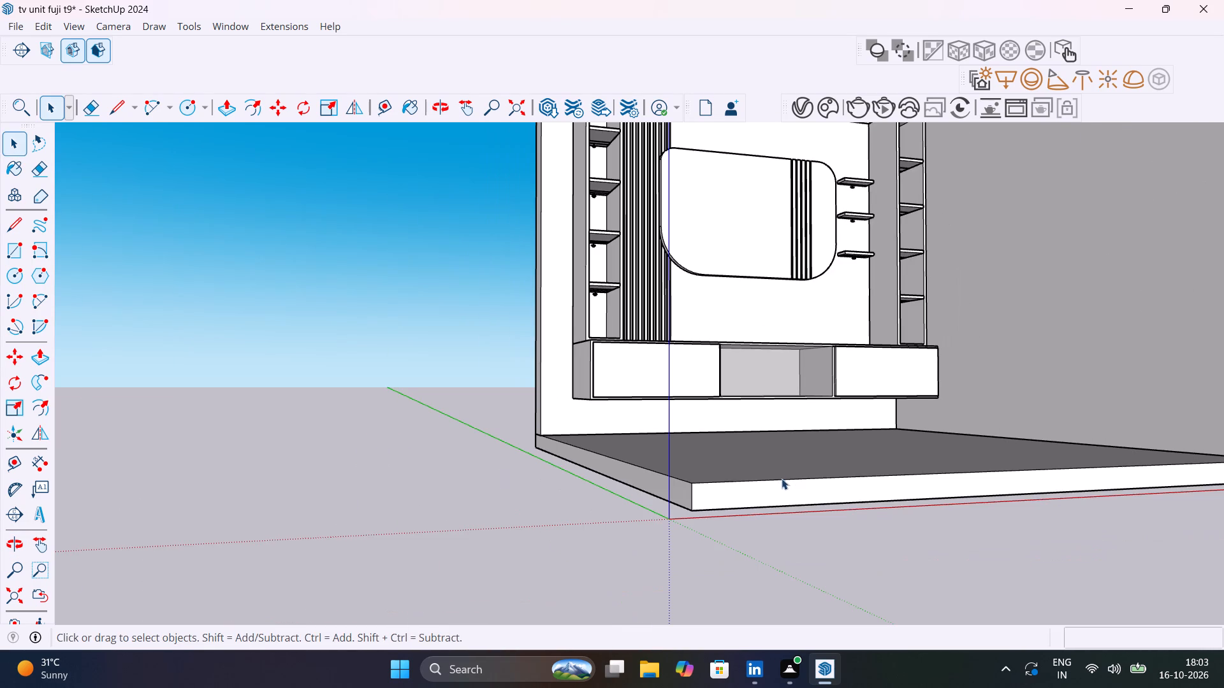
left_click(782, 478)
right_click(783, 479)
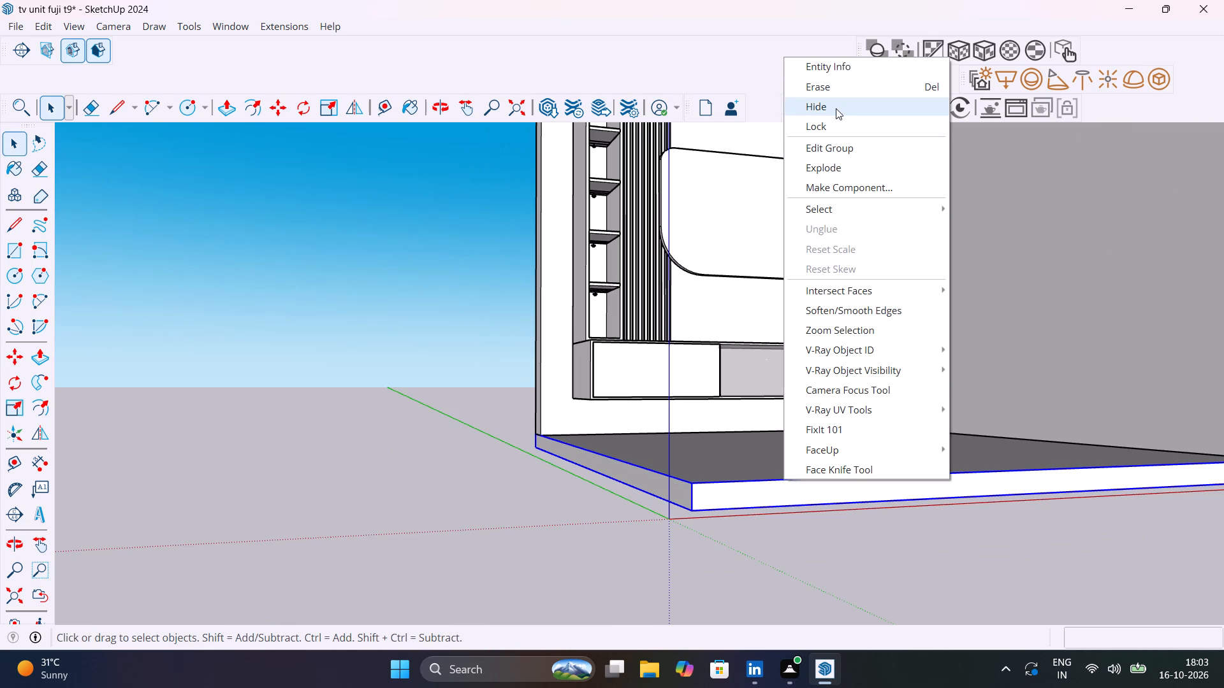
left_click(836, 109)
Place a Rectangle Light as a thin strip along the back underside of the base cabinet, spanning its full length.
middle_click_drag(789, 437, 787, 436)
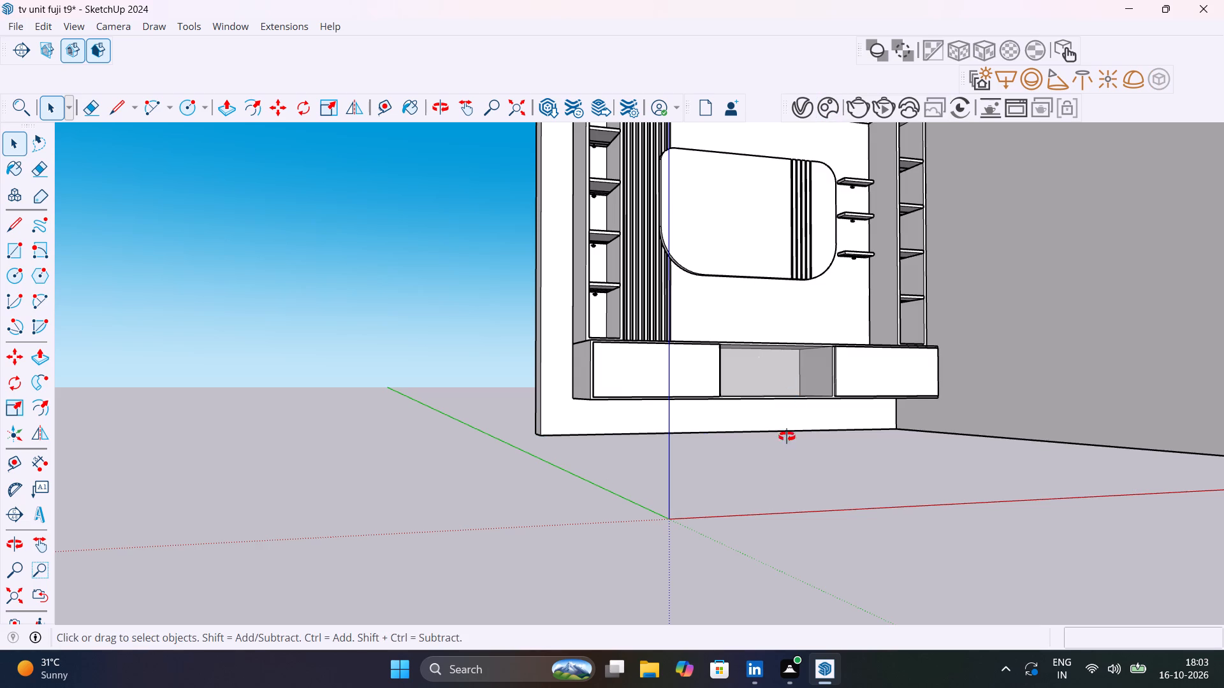
middle_click_drag(787, 436, 717, 376)
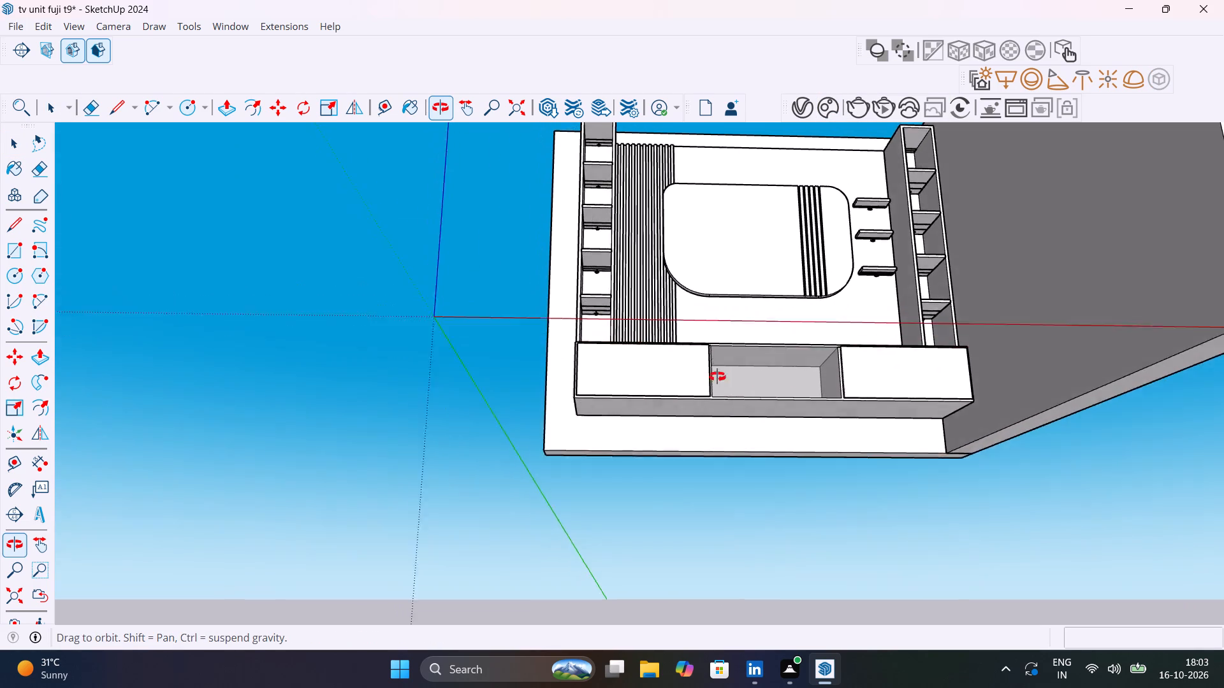
middle_click_drag(717, 376, 713, 357)
left_click(1003, 82)
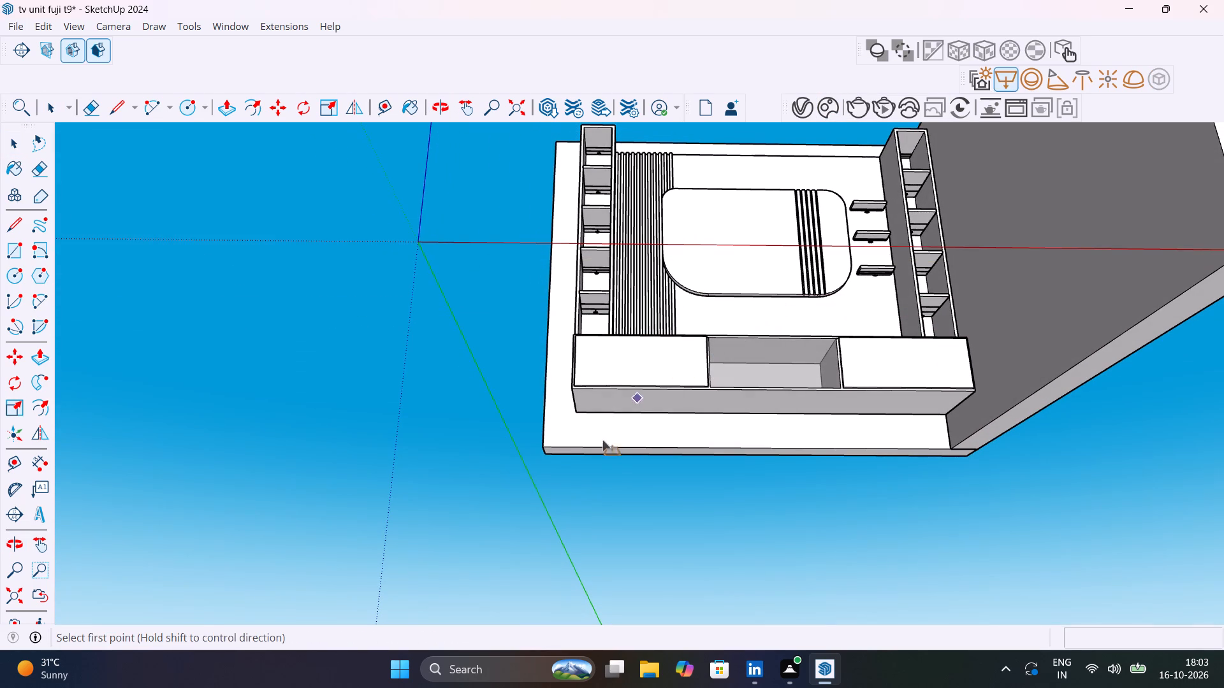
scroll(597, 422, "up", 8)
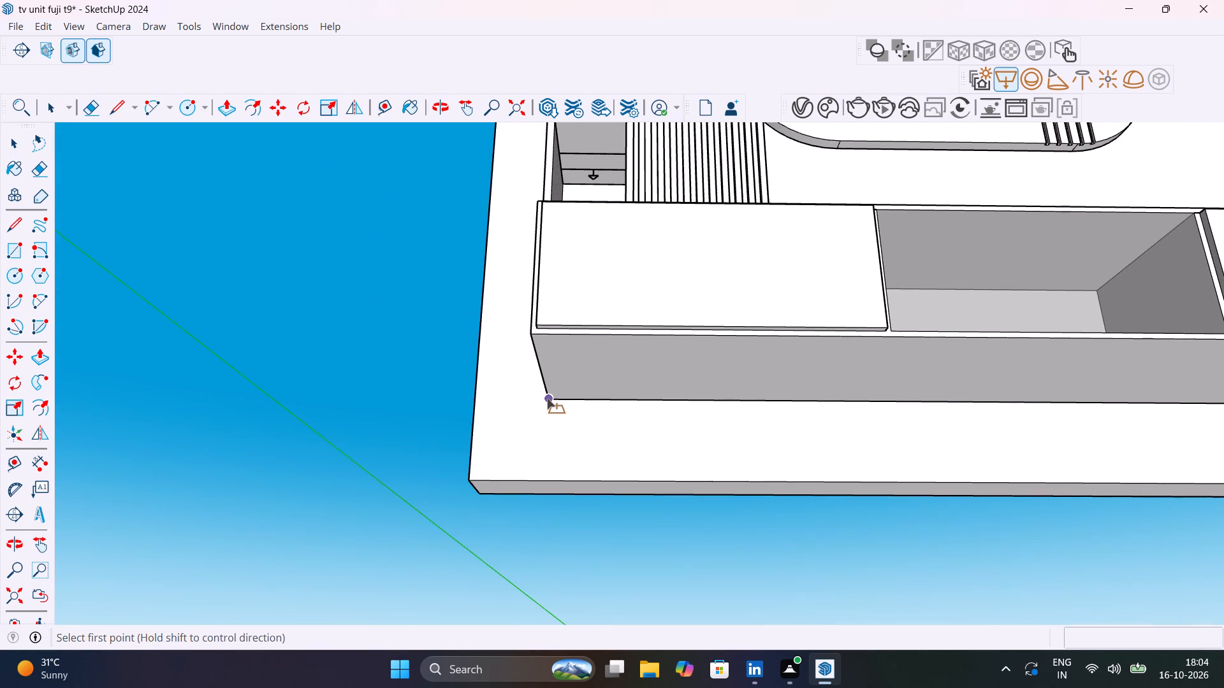
left_click(547, 398)
scroll(813, 387, "down", 7)
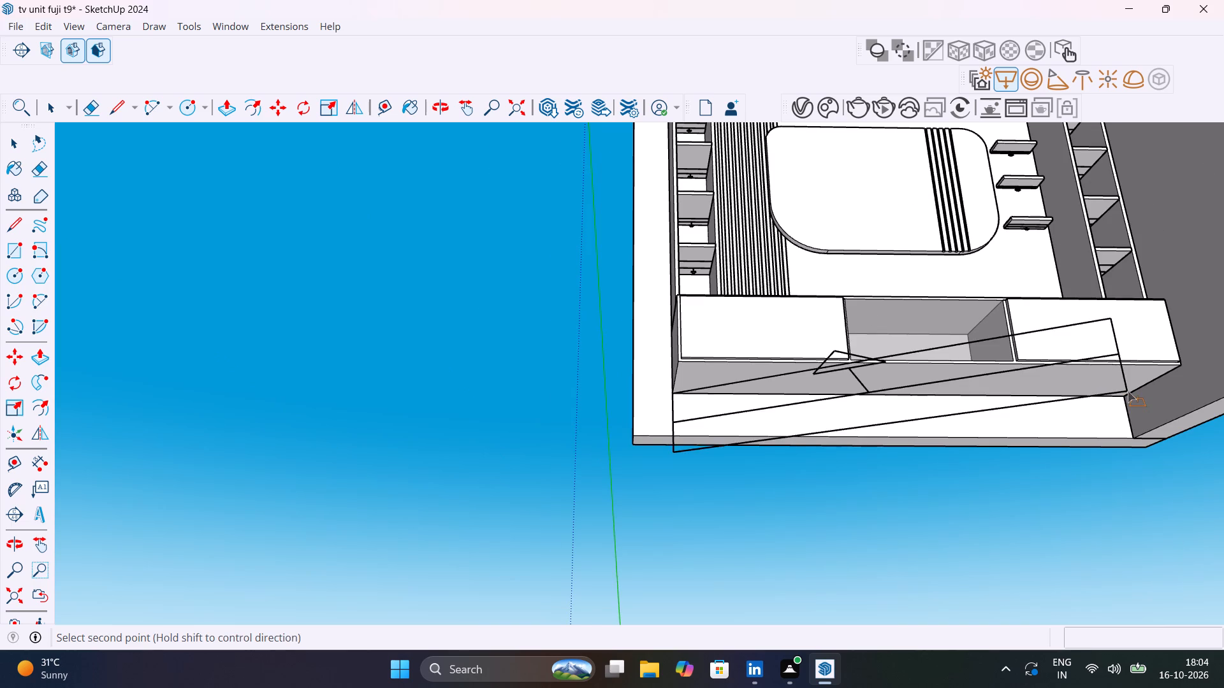
scroll(1128, 391, "up", 3)
middle_click_drag(1120, 396, 1090, 301)
scroll(1091, 301, "up", 1)
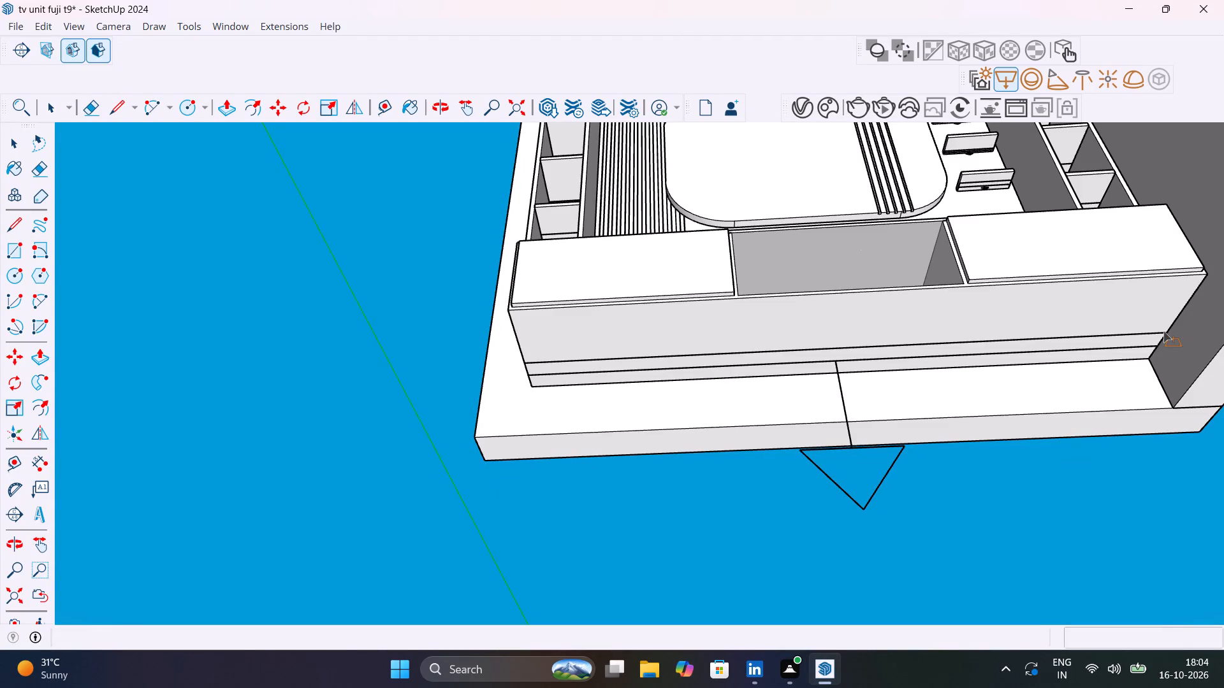
left_click(1163, 341)
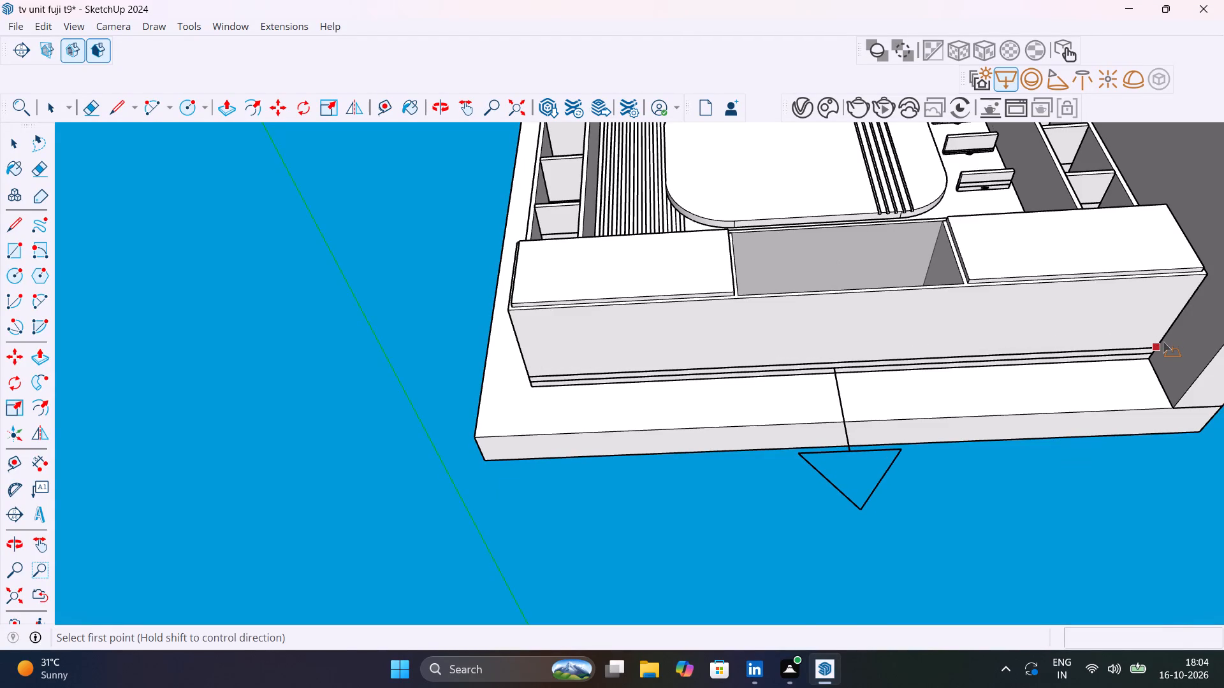
key("space")
Scale the light under the base cabinet vertically to 0.11 of its height, then clear the selection.
left_click(854, 506)
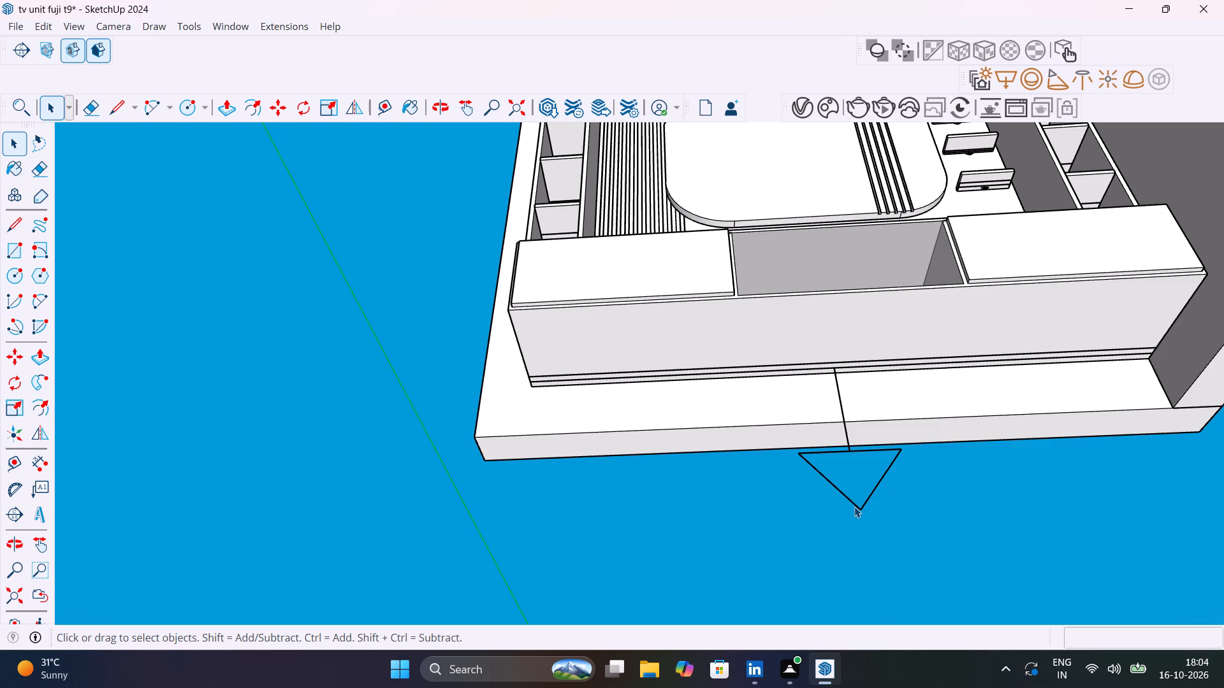
key("s")
left_click(861, 517)
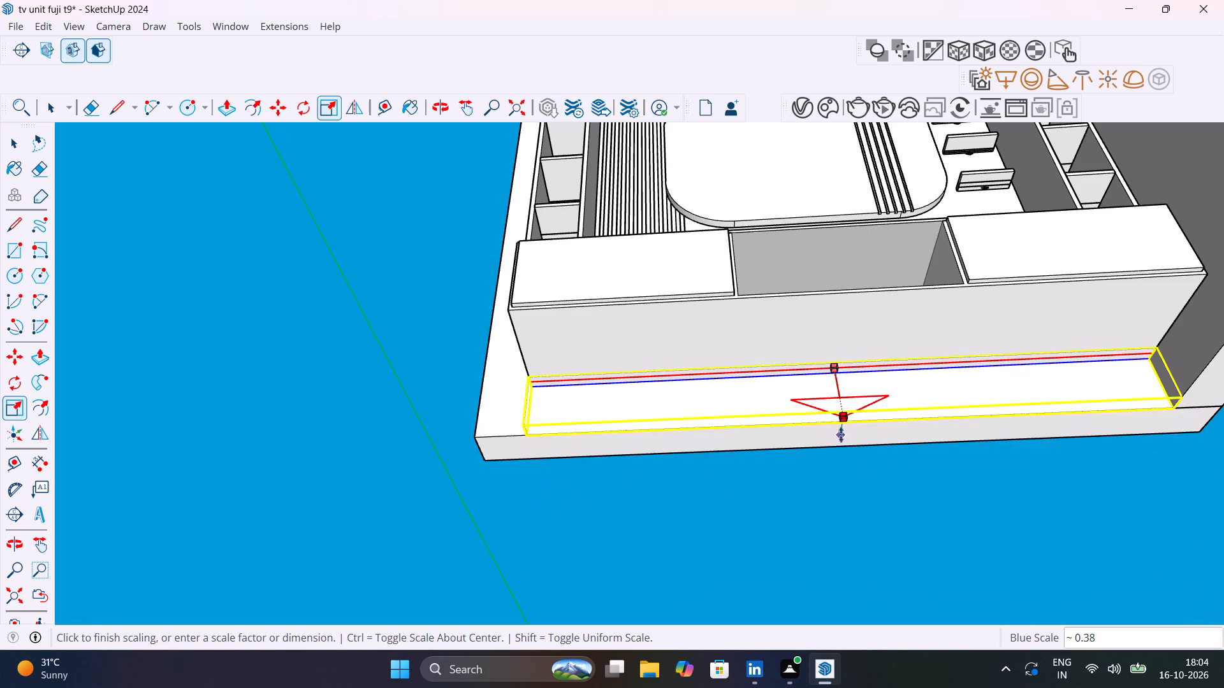
left_click(840, 373)
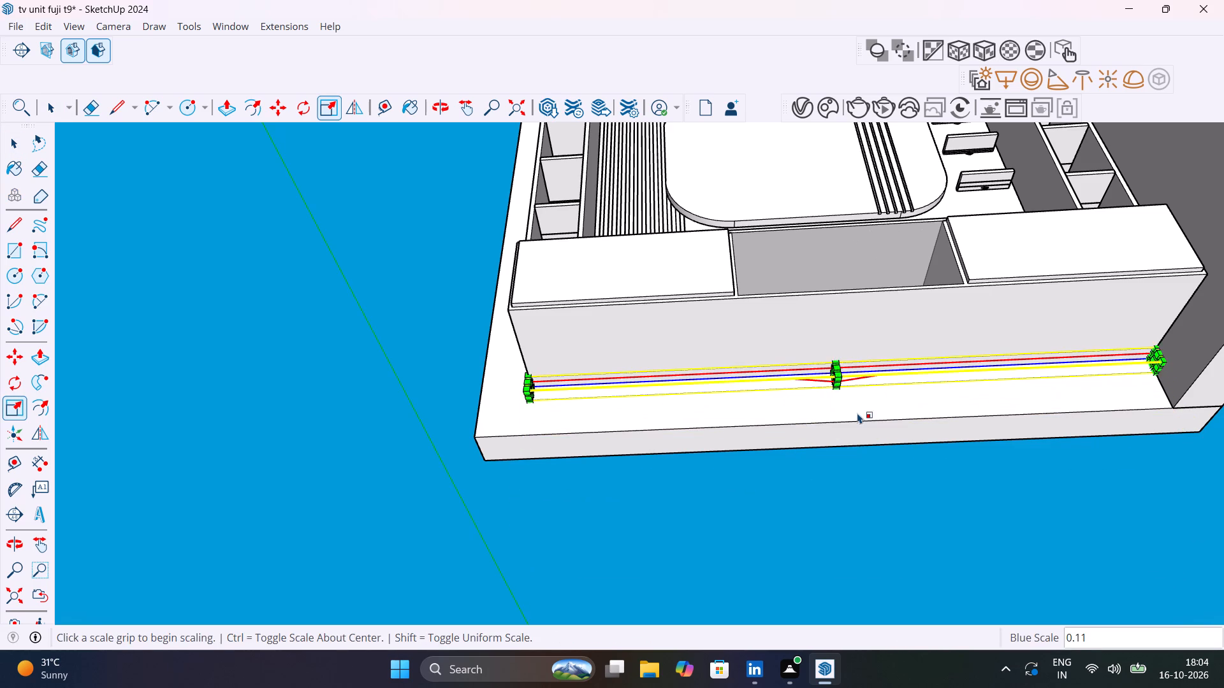
scroll(857, 413, "down", 7)
key("space")
left_click(630, 422)
Unhide all hidden objects to bring back the floor slab.
middle_click_drag(565, 432, 723, 597)
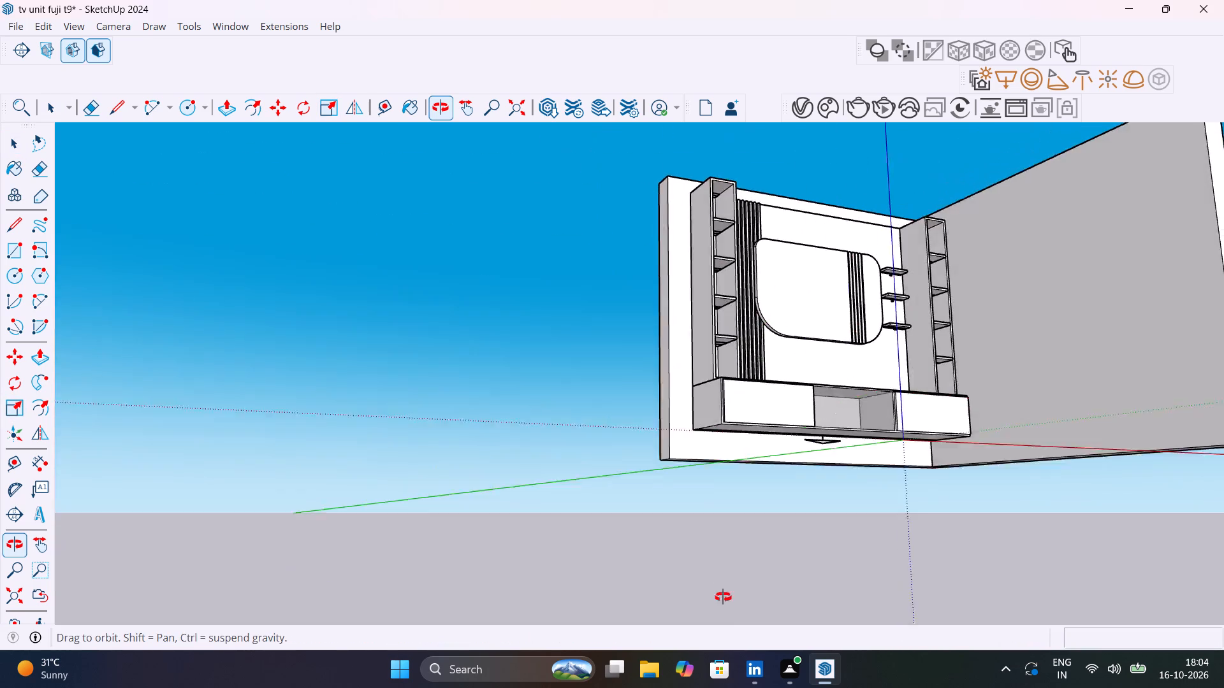
middle_click_drag(723, 597, 722, 629)
scroll(702, 389, "down", 3)
middle_click_drag(783, 408, 695, 500)
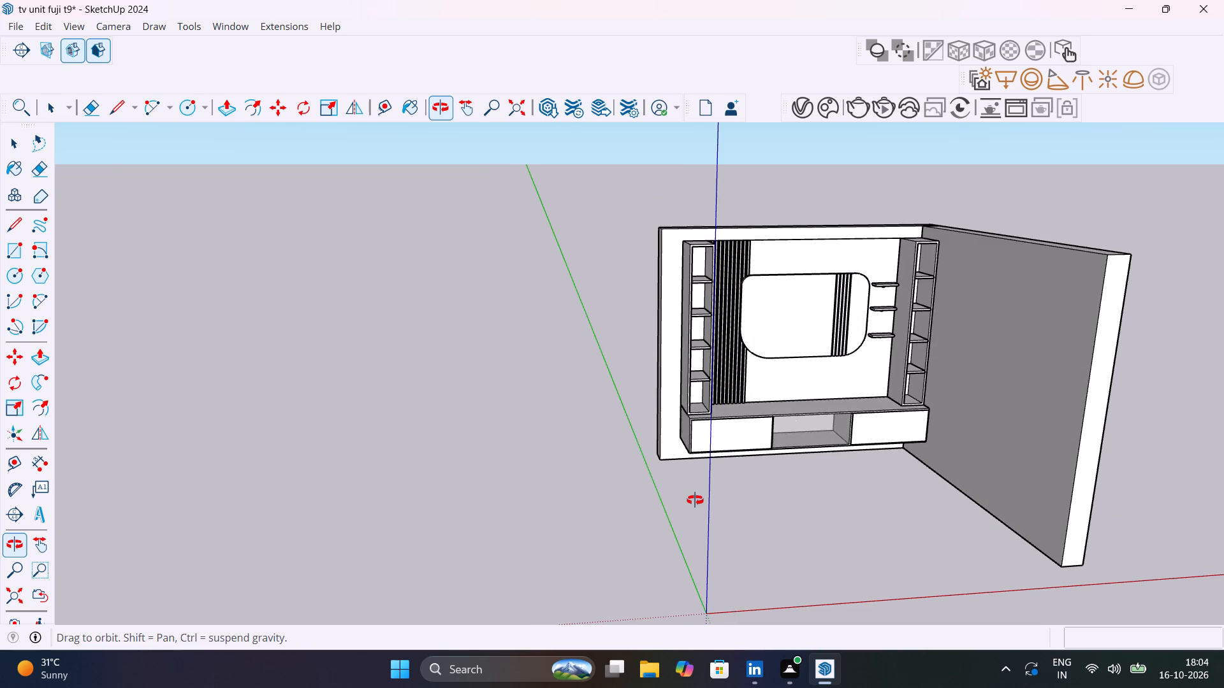
middle_click_drag(695, 500, 511, 429)
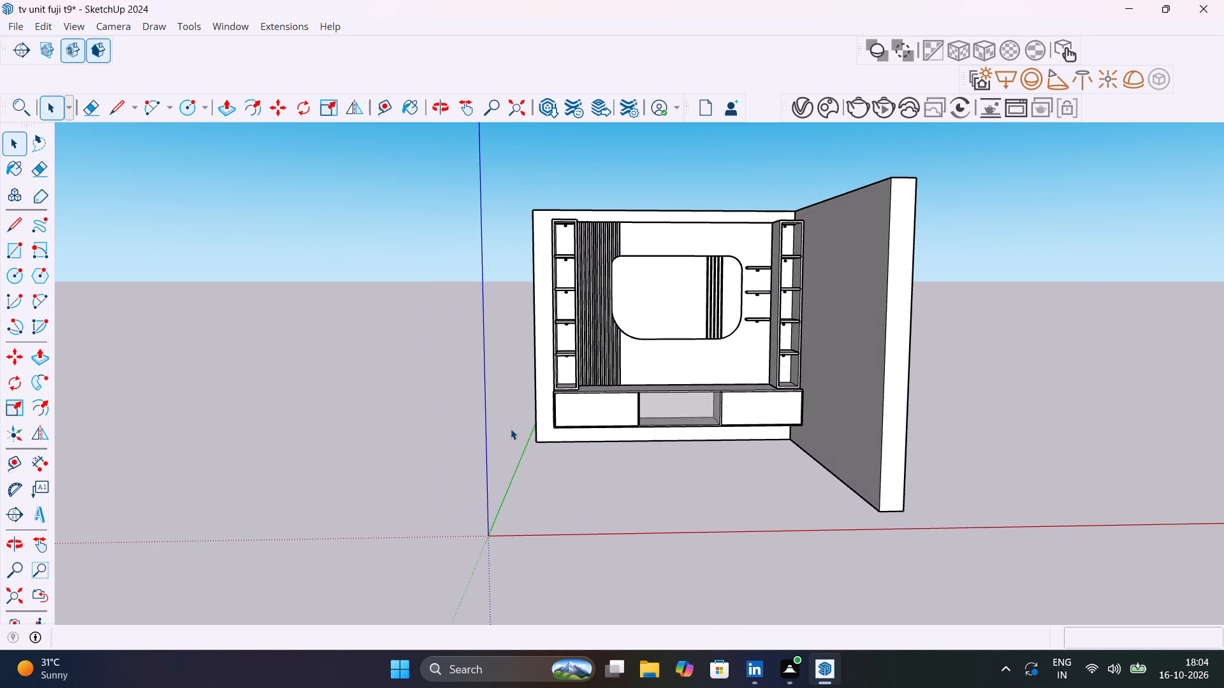
left_click(40, 25)
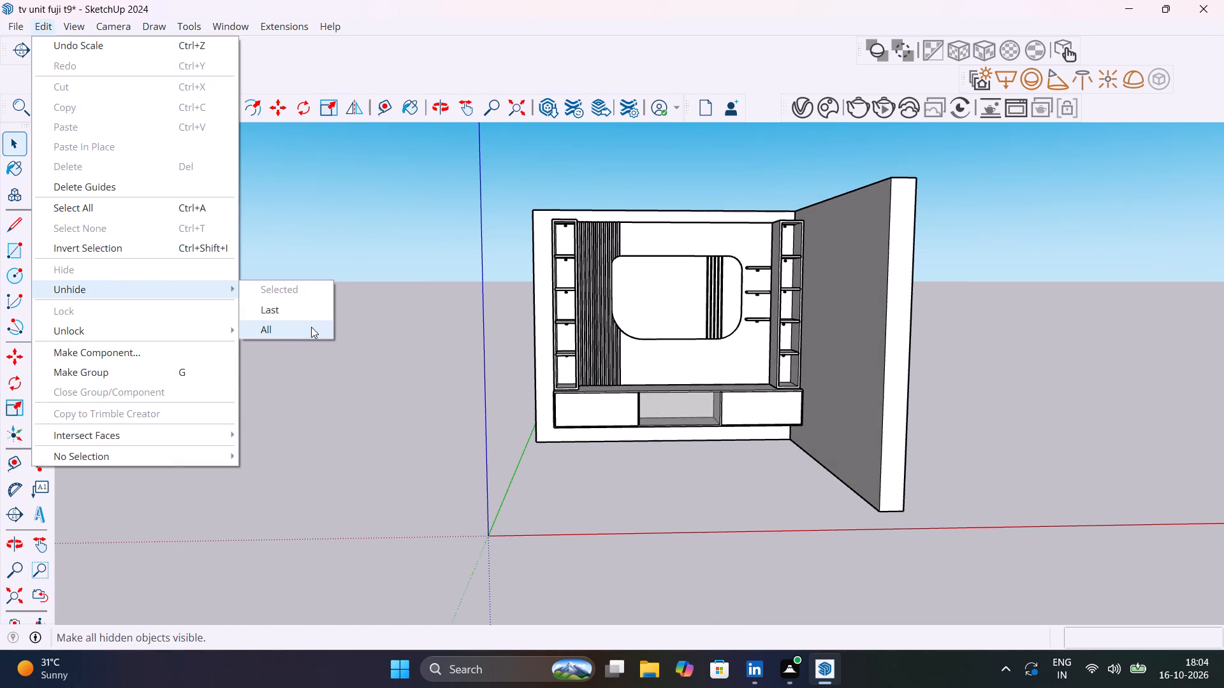
left_click(311, 327)
Open the rounded TV panel's group for editing at the top of its vertical grooves.
middle_click_drag(607, 420, 579, 519)
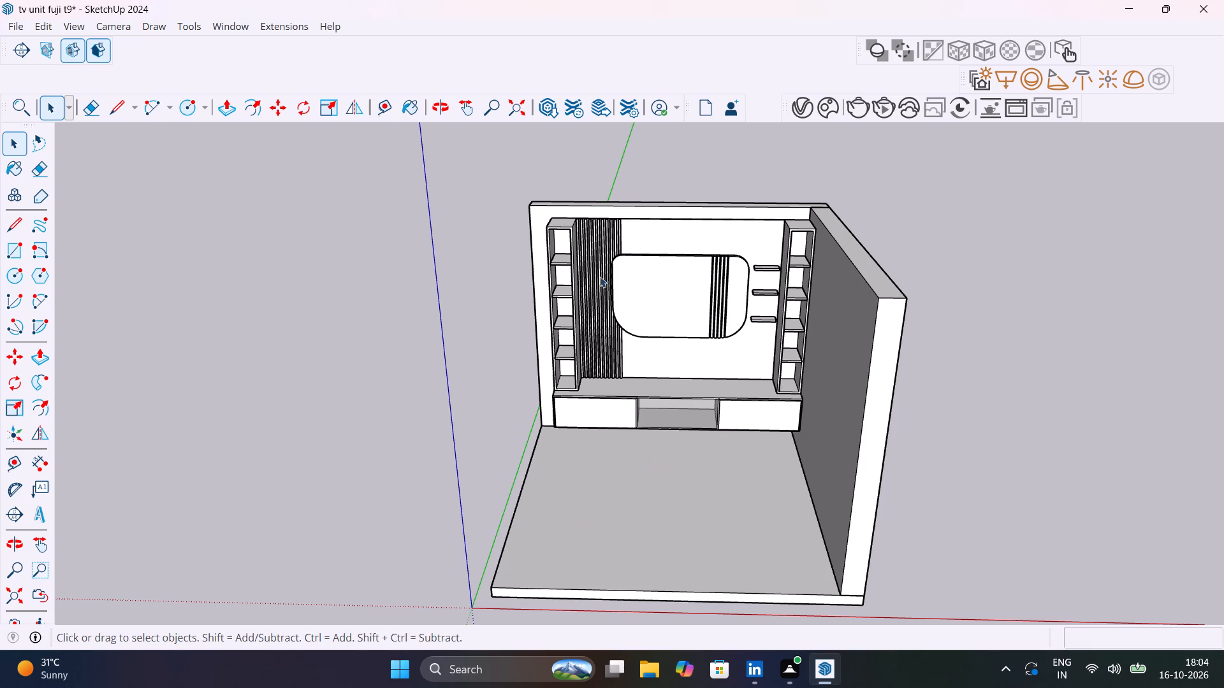
scroll(729, 257, "up", 17)
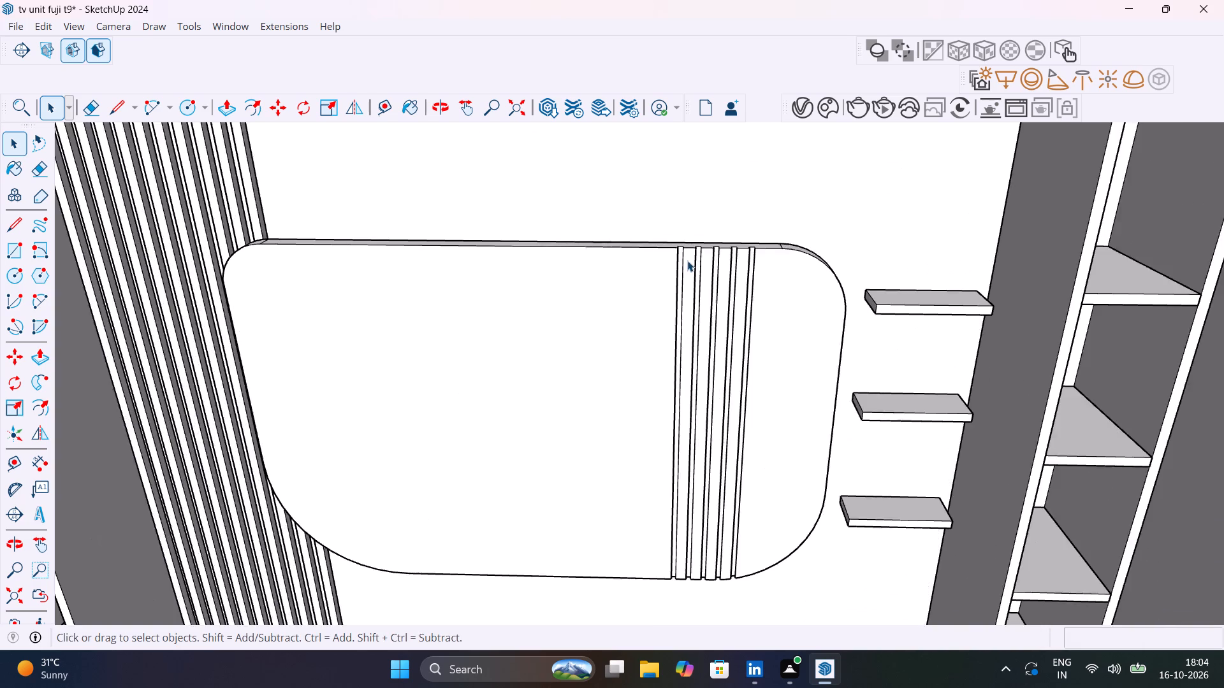
scroll(687, 261, "up", 7)
middle_click_drag(696, 270, 805, 408)
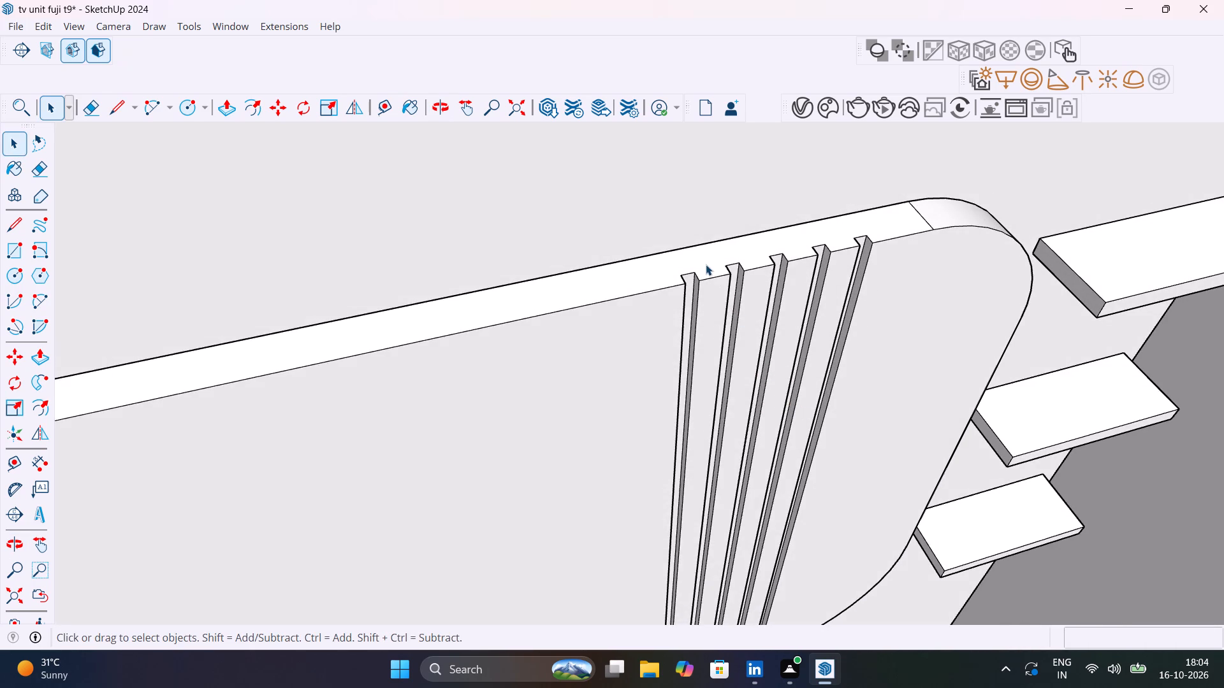
scroll(706, 264, "up", 5)
left_click(676, 319)
double_click(676, 319)
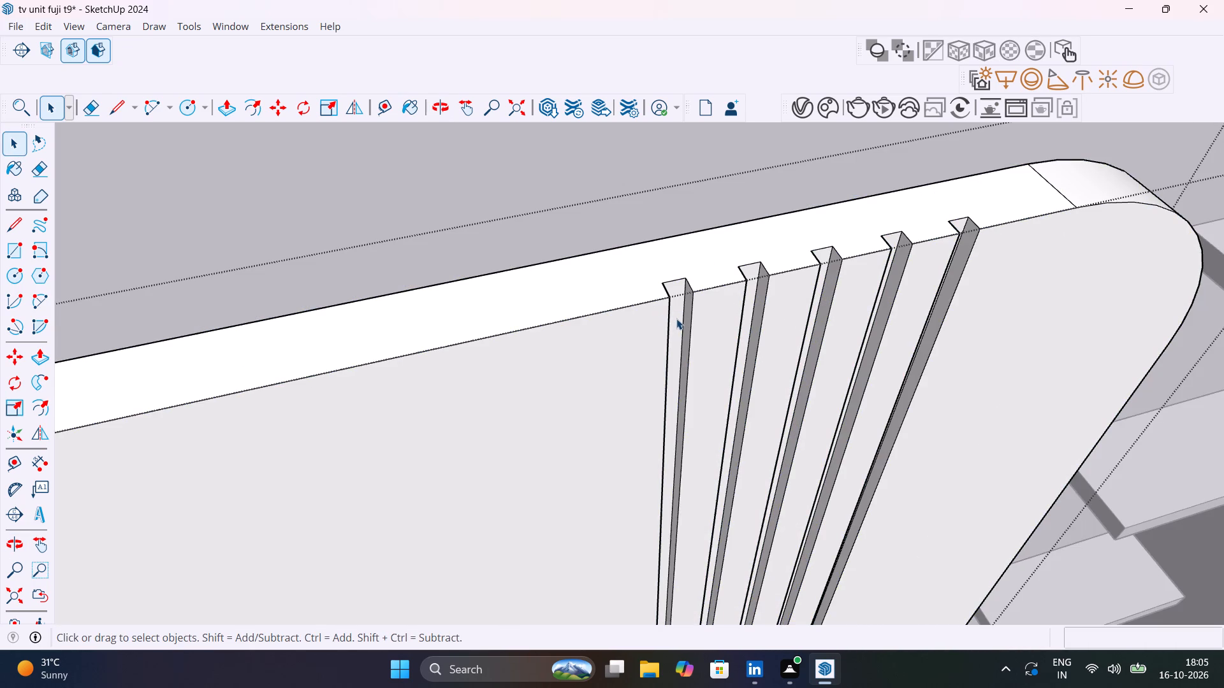
left_click(677, 319)
left_click(677, 319)
Select the inner side face of the first vertical groove, the one beside the panel's wide plain area.
left_click(678, 326)
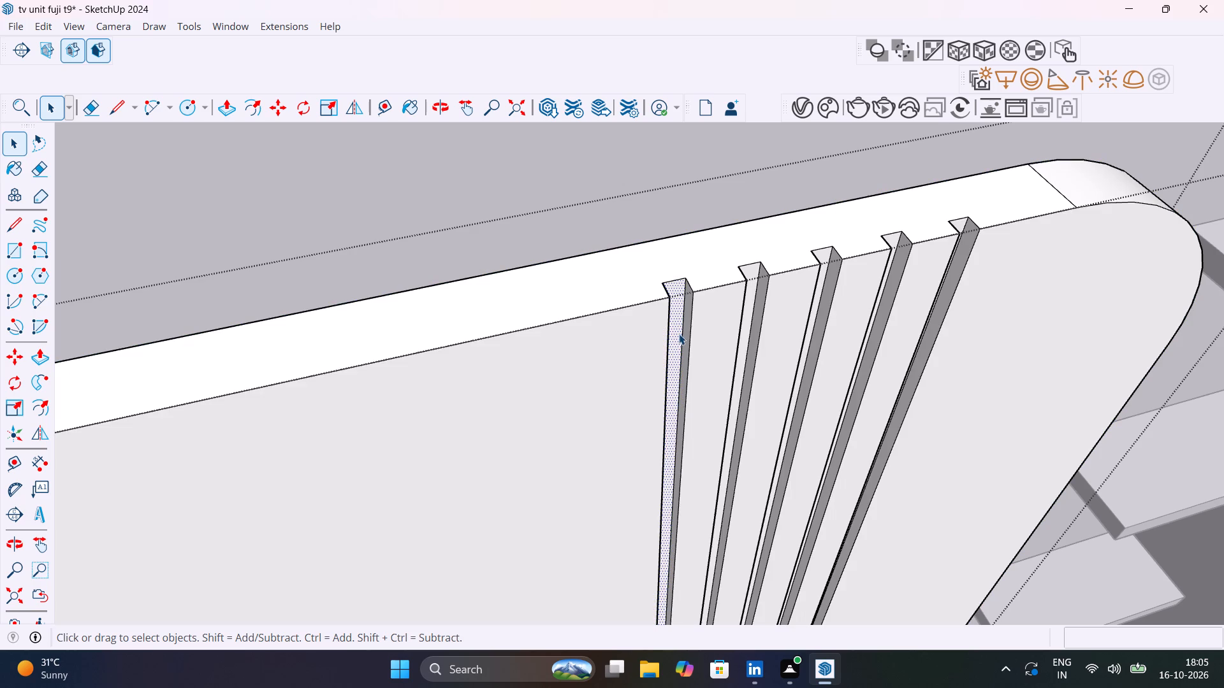
scroll(678, 331, "up", 8)
middle_click_drag(678, 331, 638, 381)
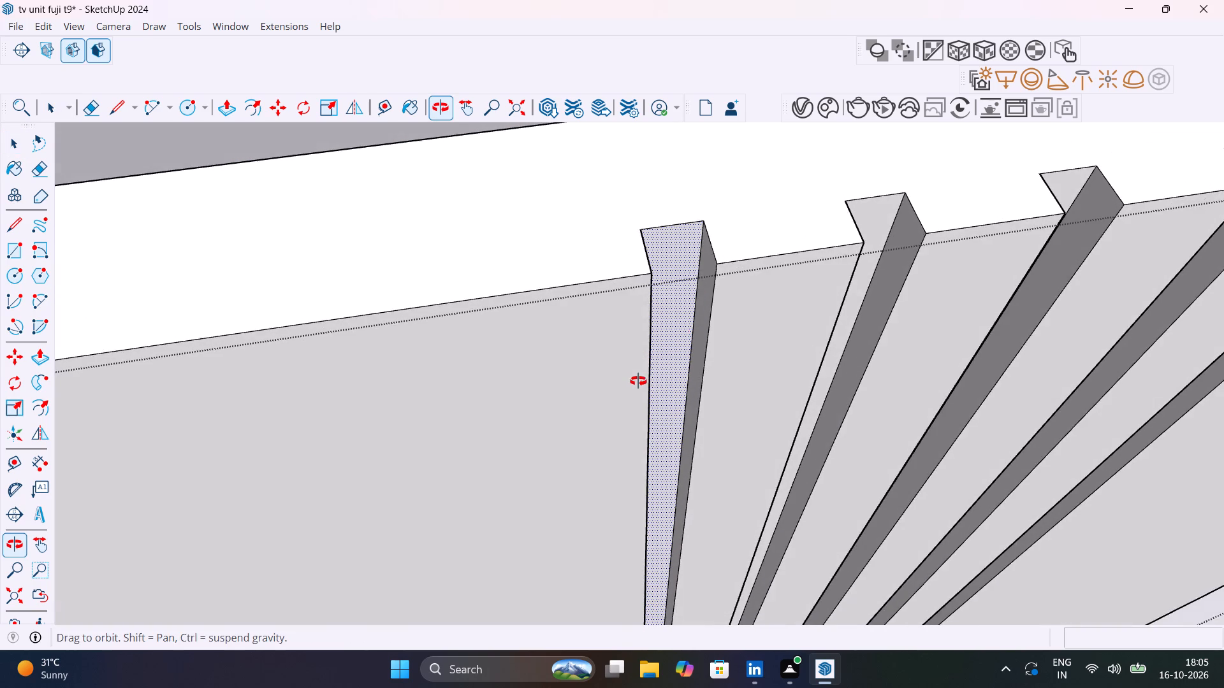
middle_click_drag(638, 381, 497, 231)
scroll(659, 238, "up", 7)
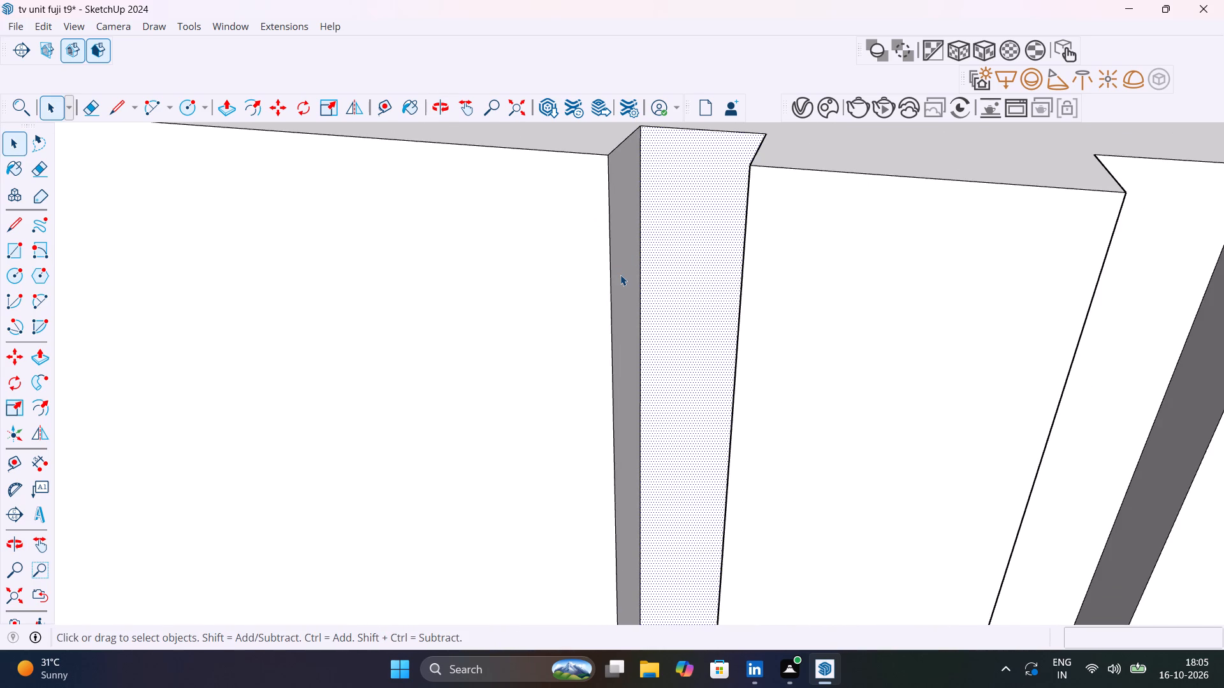
left_click(620, 275)
scroll(621, 275, "down", 5)
middle_click_drag(669, 297, 885, 333)
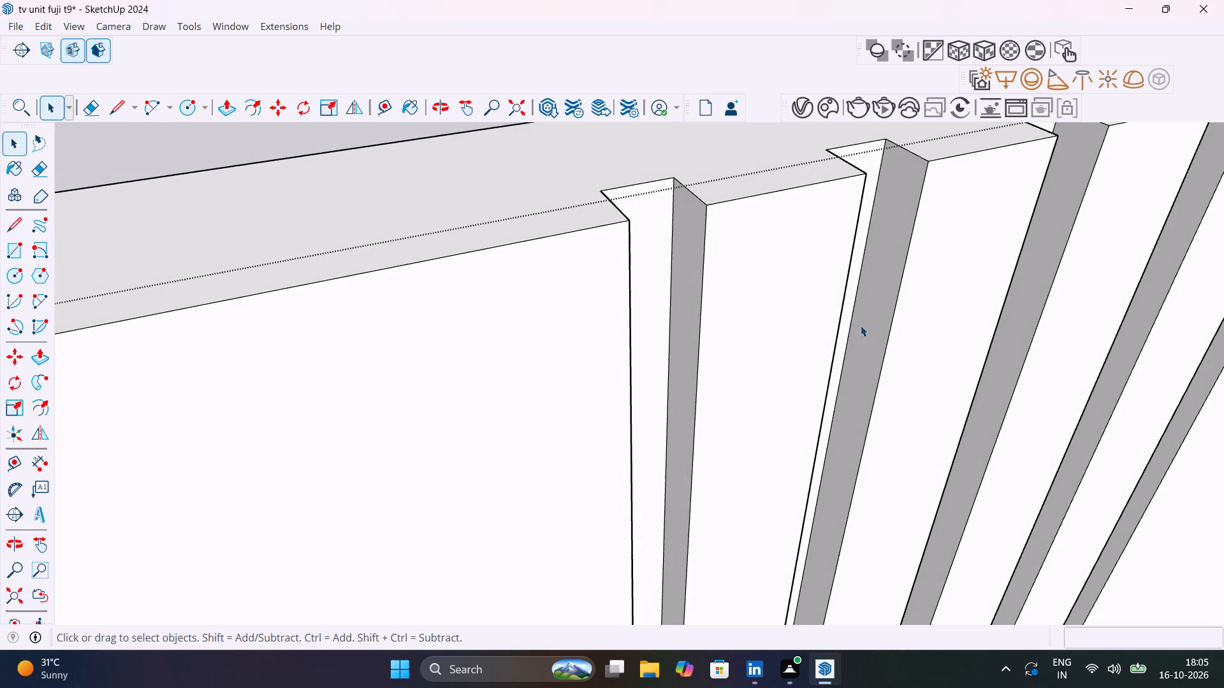
left_click(694, 269)
scroll(694, 268, "down", 12)
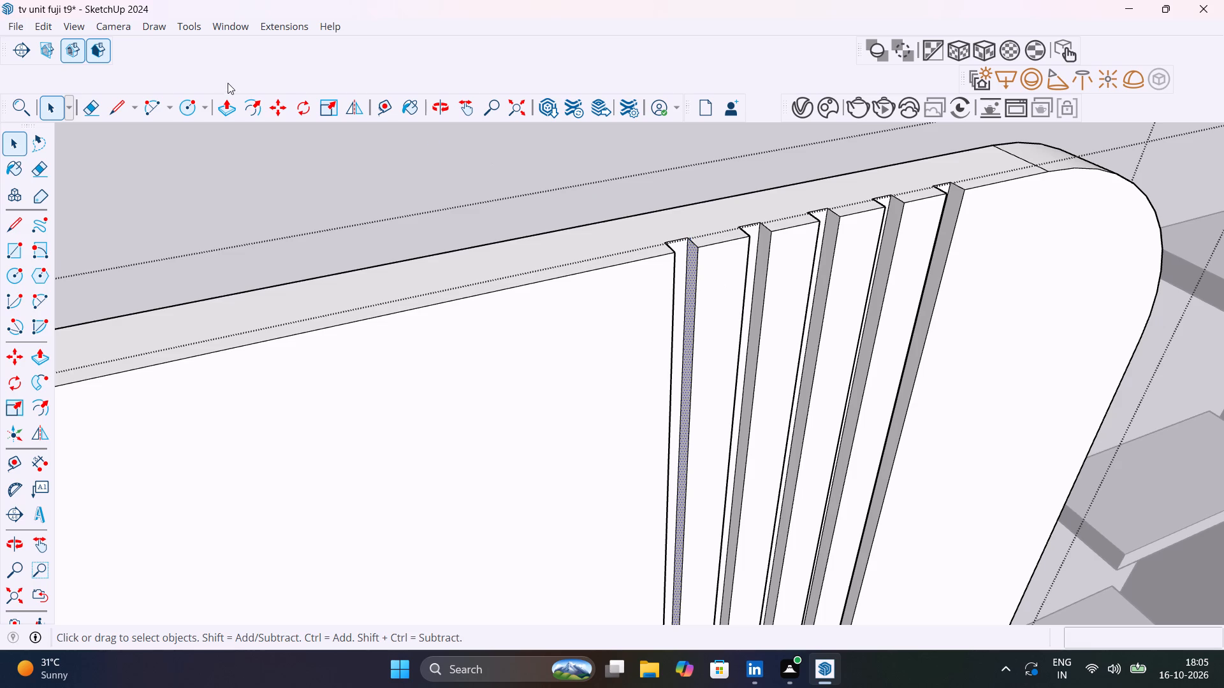
Create a new Emissive material in the V-Ray Asset Editor.
left_click(795, 105)
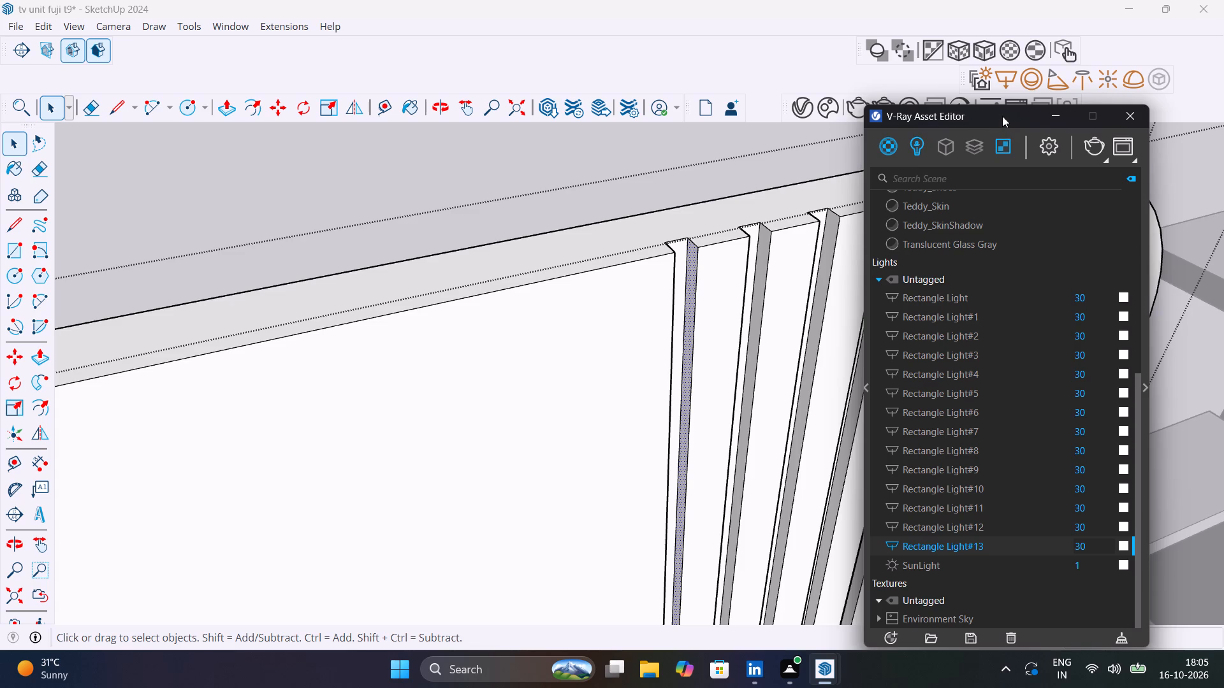
left_click_drag(1002, 115, 442, 69)
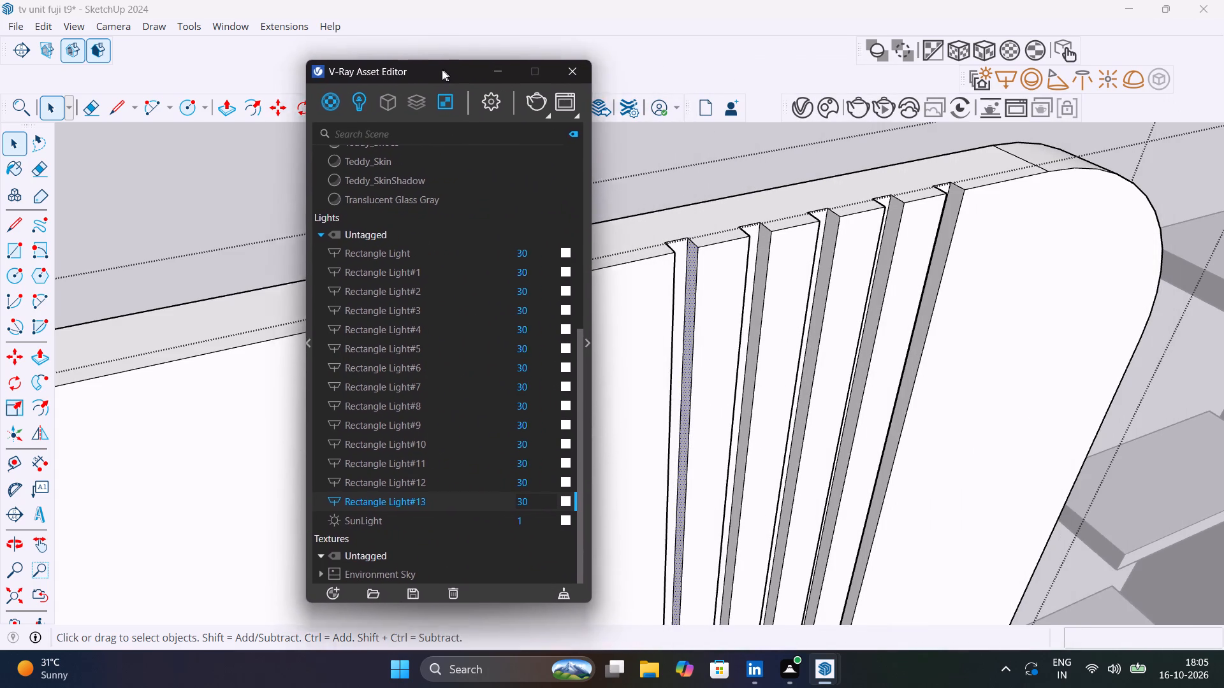
left_click_drag(442, 69, 422, 64)
scroll(372, 177, "up", 8)
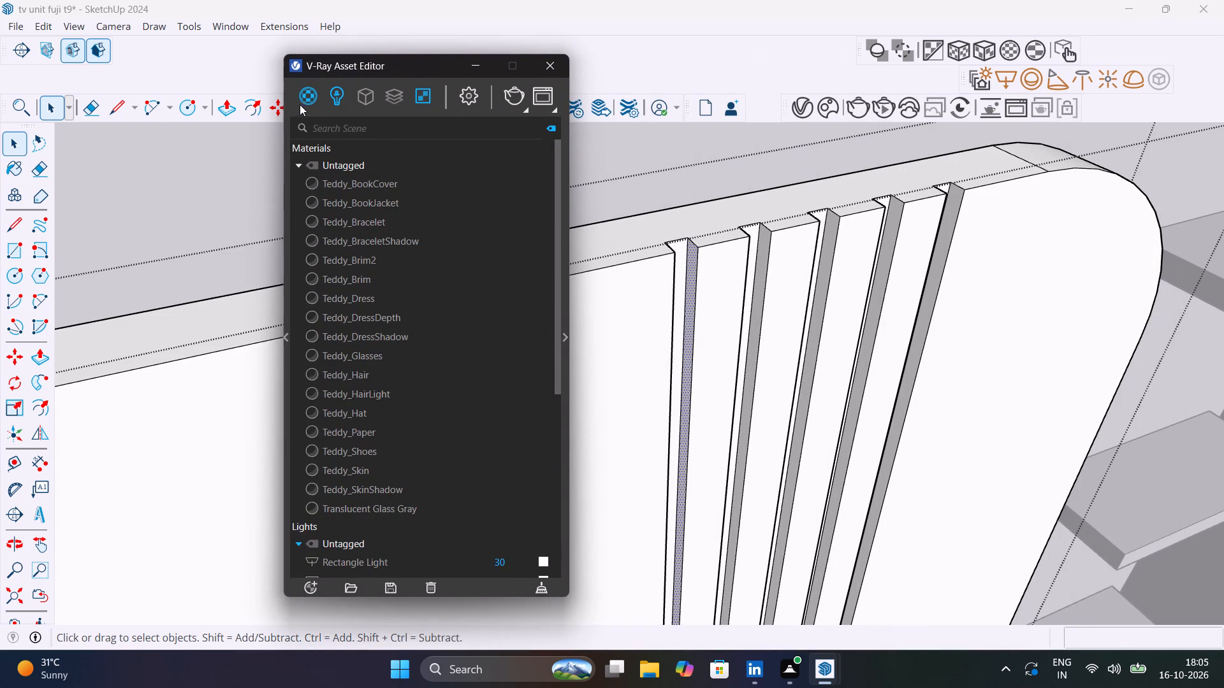
right_click(312, 99)
left_click(363, 150)
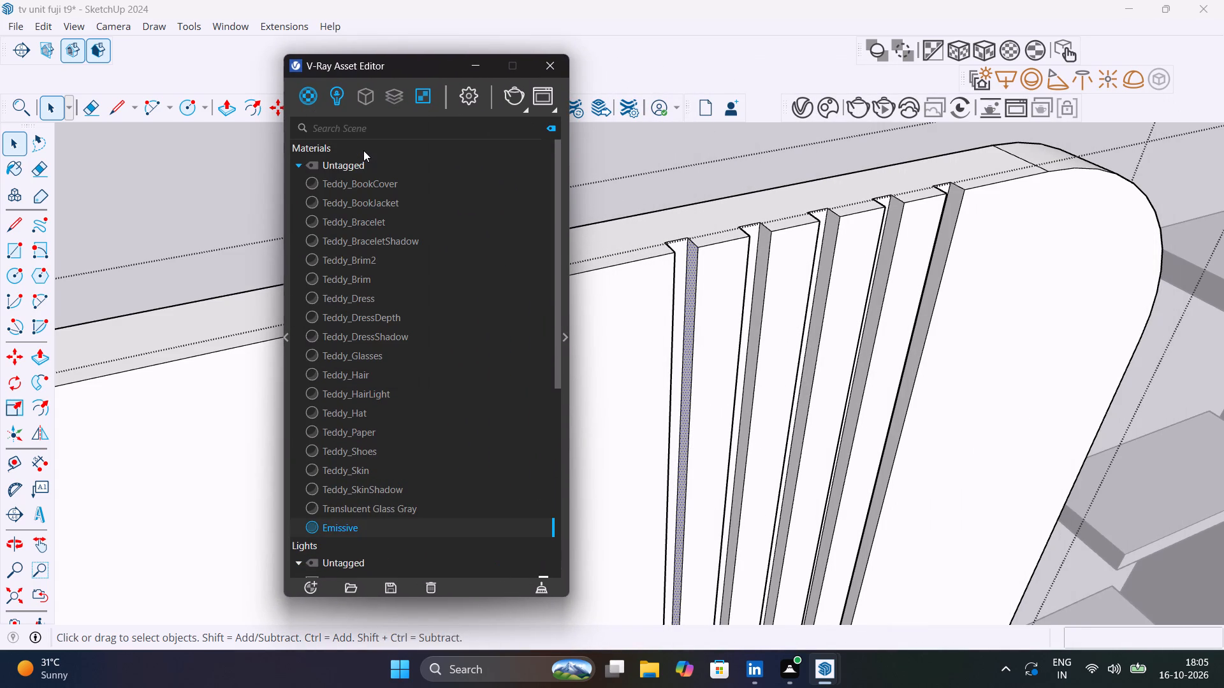
left_click(428, 524)
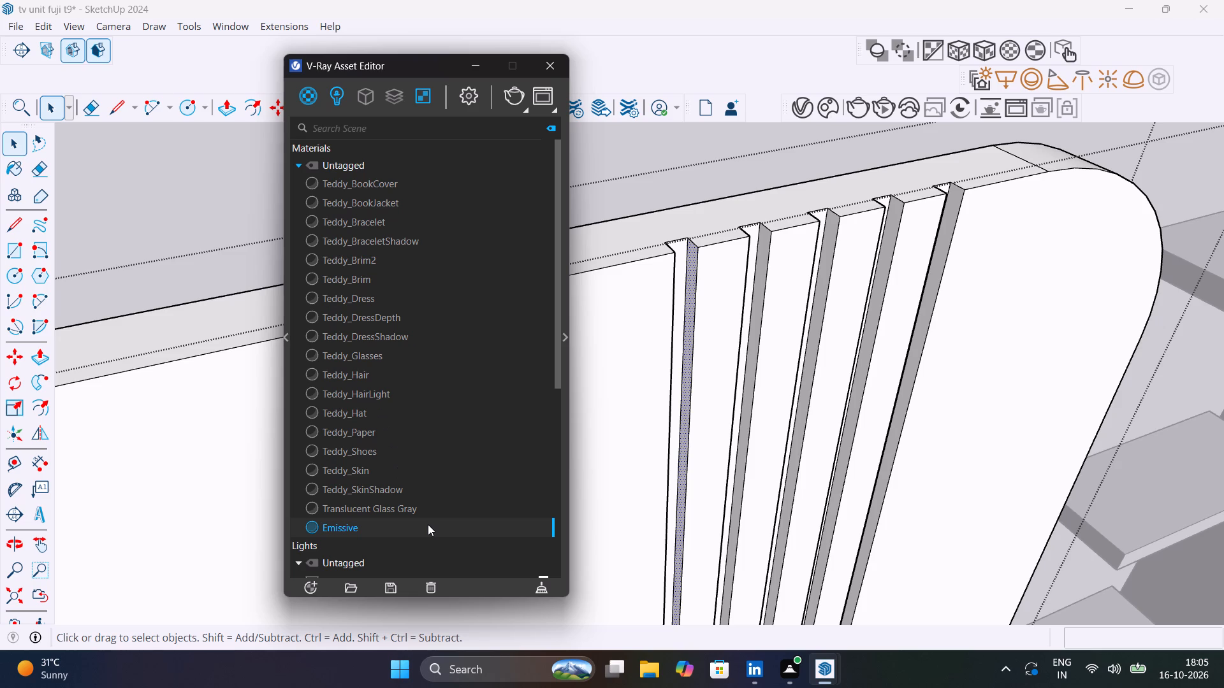
right_click(428, 524)
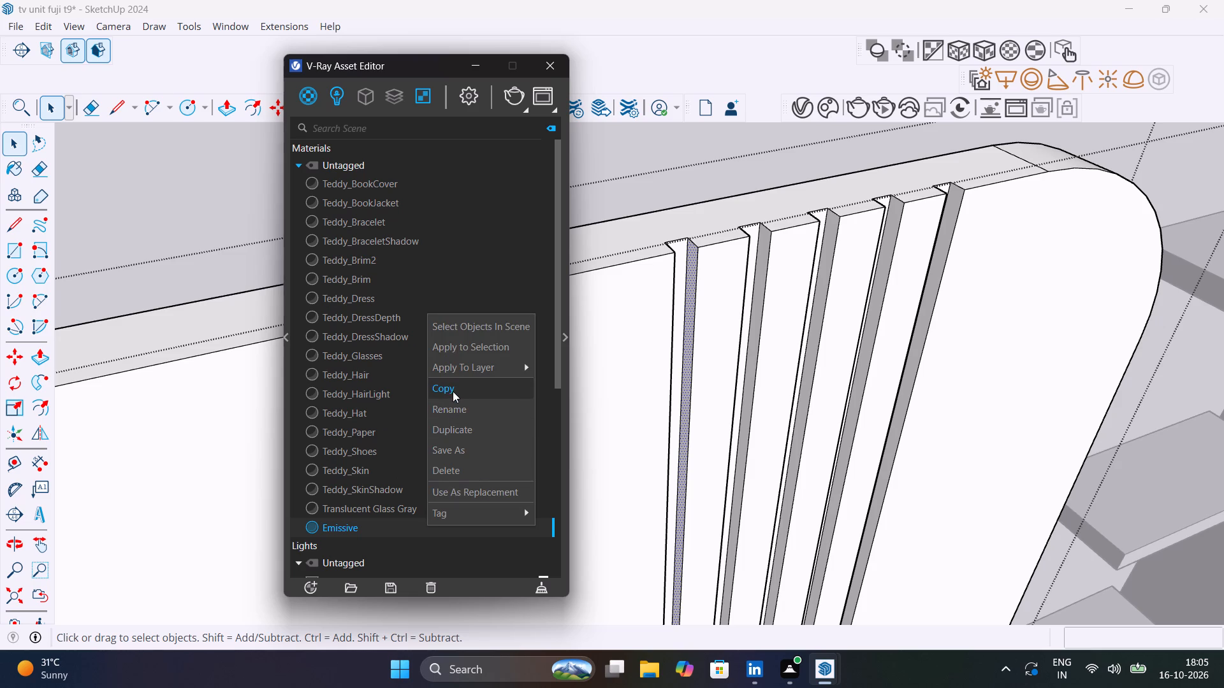
left_click(381, 524)
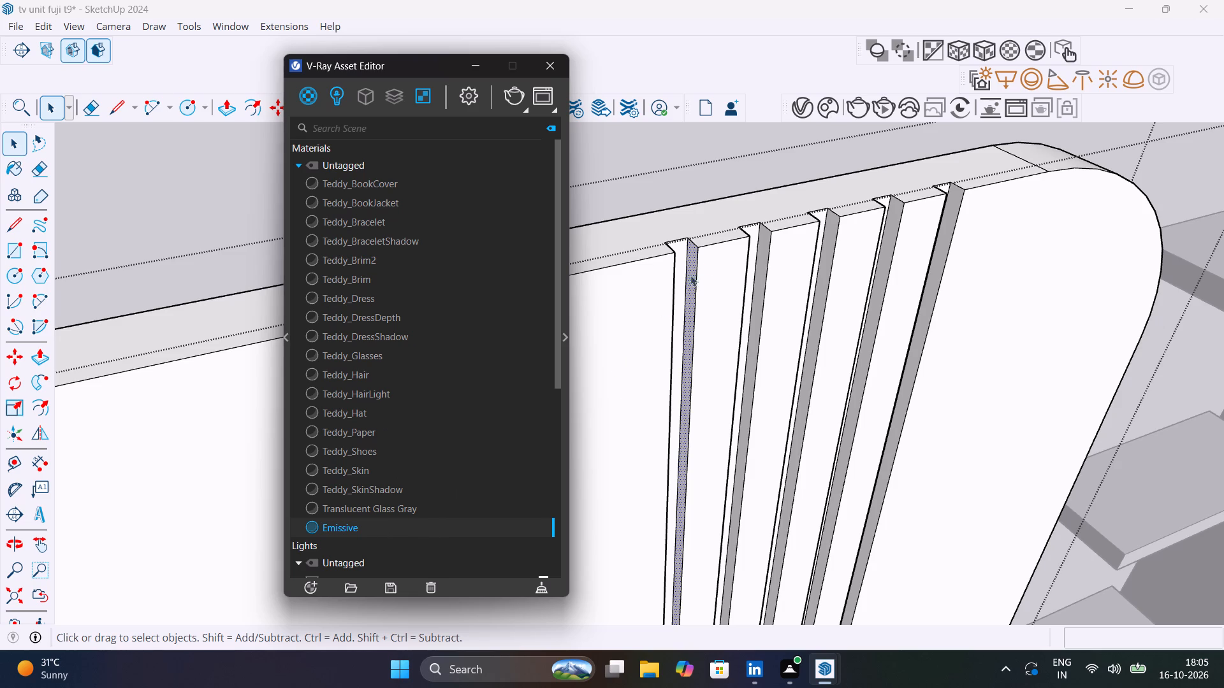
Add the first groove's back face and its opposite side face to the selection.
scroll(693, 258, "up", 4)
right_click(692, 257)
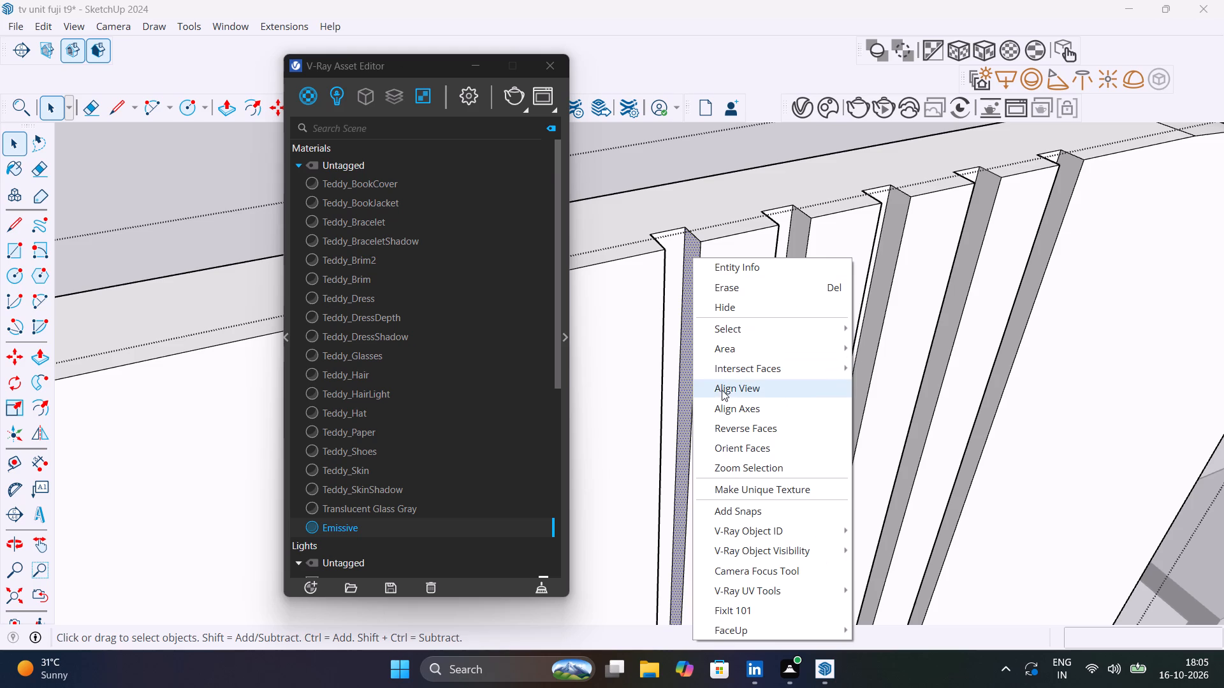
left_click(689, 250)
scroll(689, 250, "up", 3)
middle_click_drag(699, 254, 664, 259)
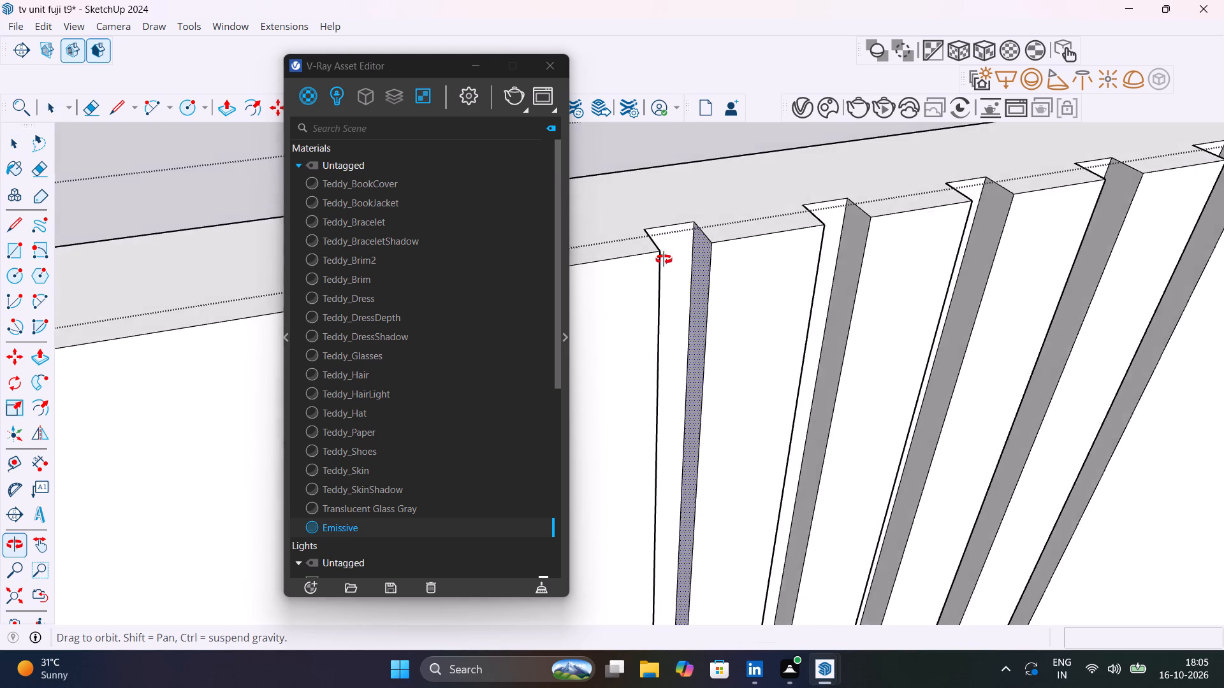
middle_click_drag(664, 259, 651, 272)
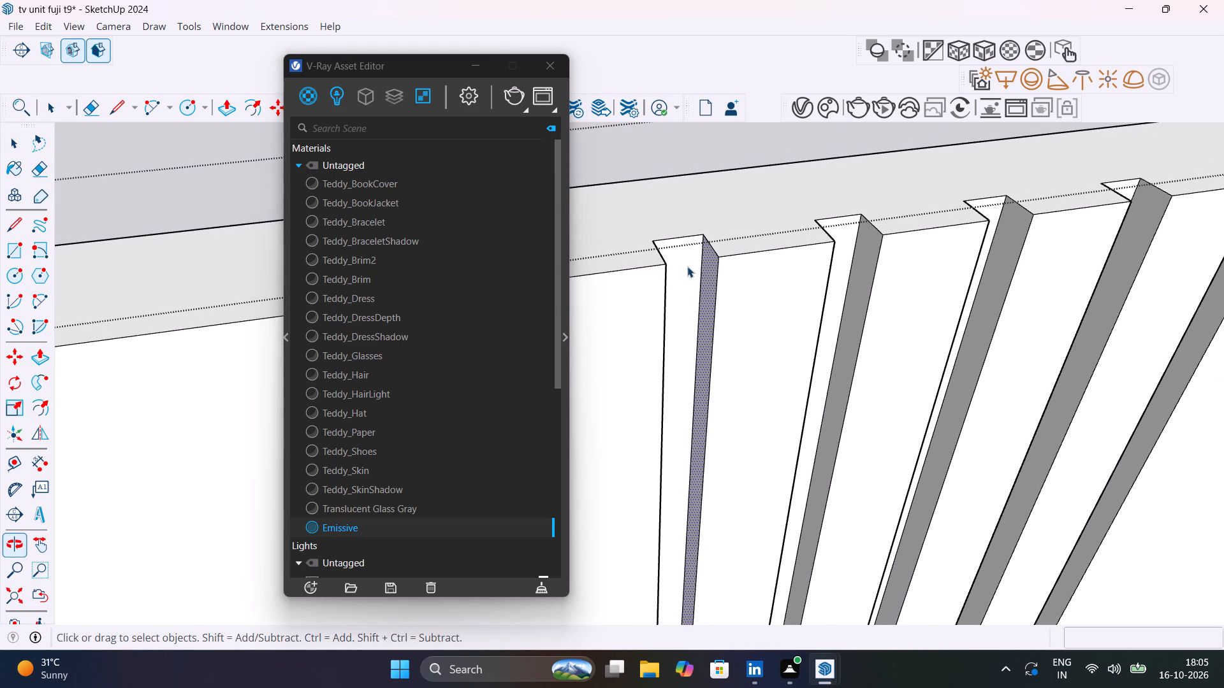
scroll(687, 266, "up", 4)
left_click(688, 265, "shift")
middle_click_drag(692, 268, 579, 275, "shift")
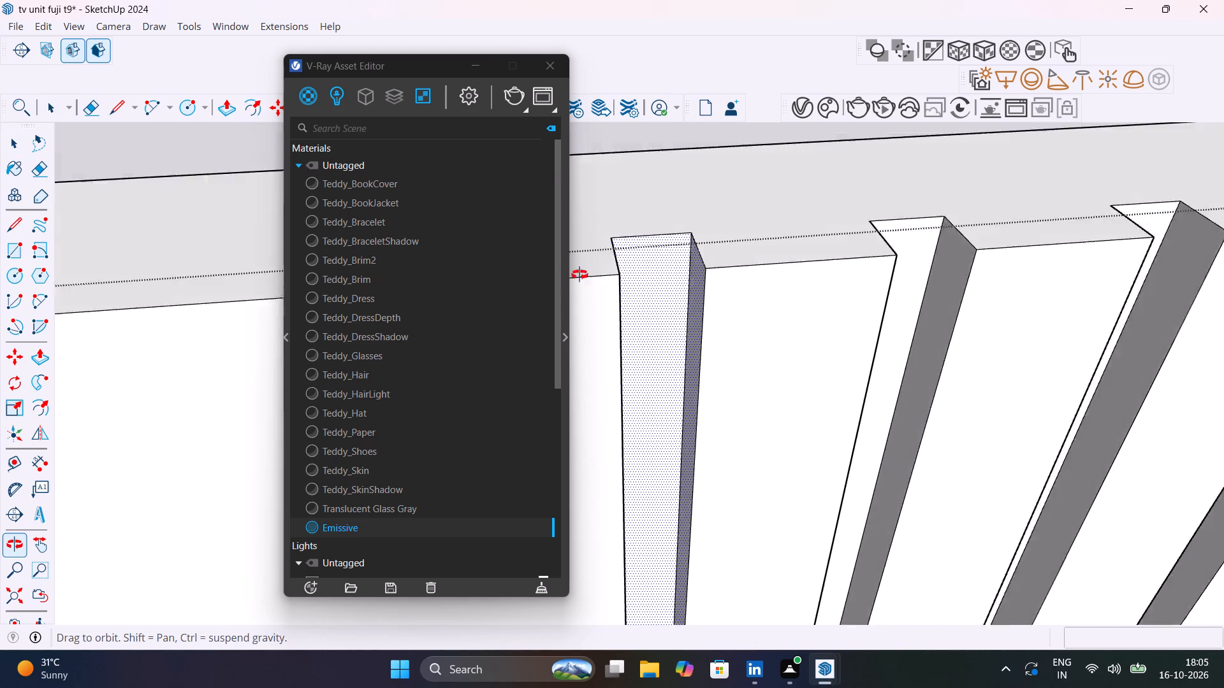
middle_click_drag(579, 275, 514, 270, "shift")
left_click(619, 301, "shift")
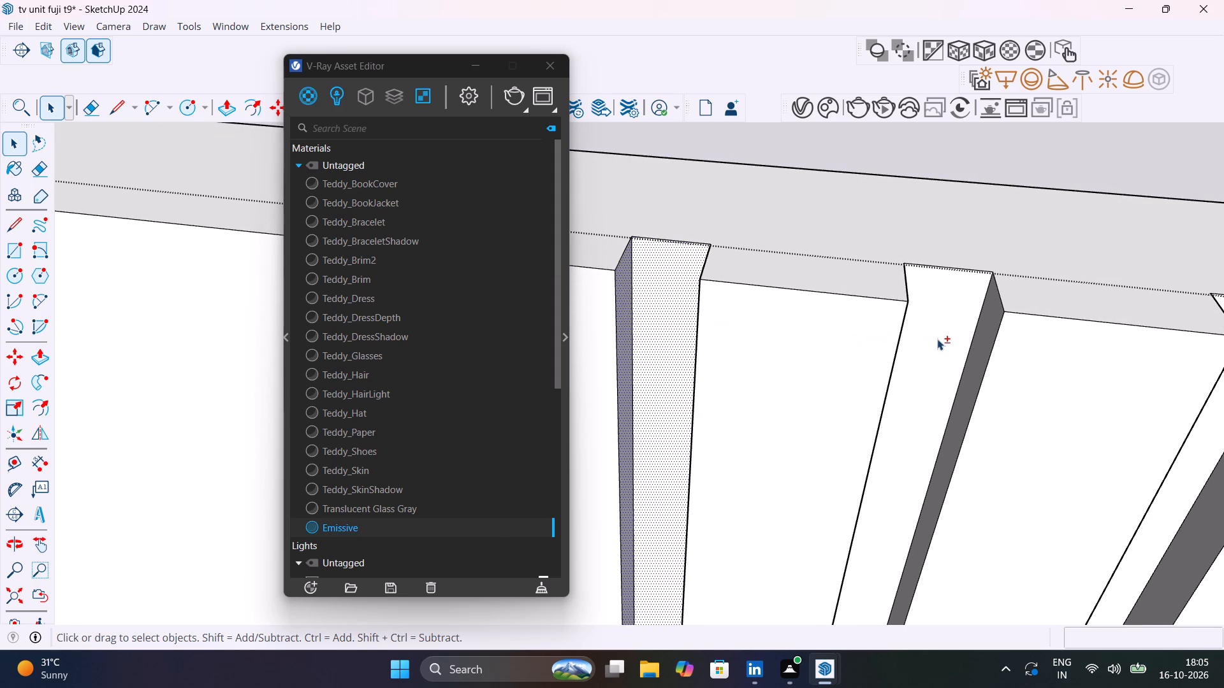
Add the back face and both inner side faces of the second and third grooves to the selection.
left_click(938, 339, "shift")
left_click(978, 360, "shift")
middle_click_drag(972, 362, 900, 343)
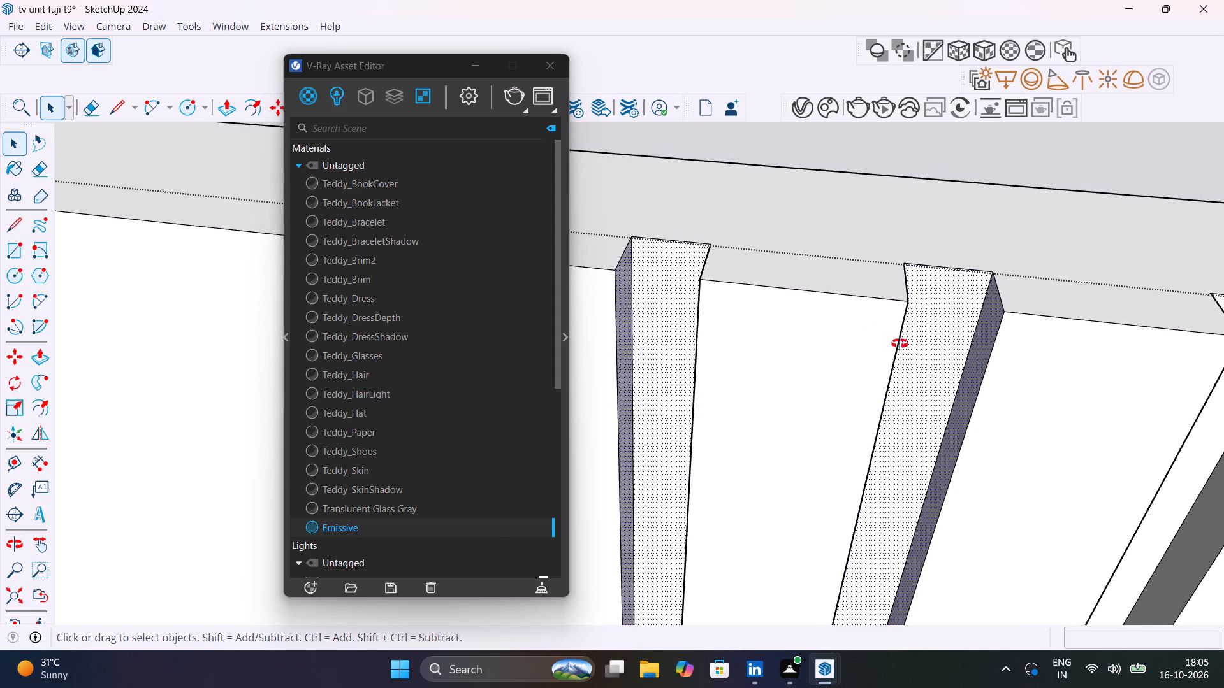
middle_click_drag(900, 343, 784, 320)
left_click(879, 408, "shift")
scroll(872, 407, "down", 12)
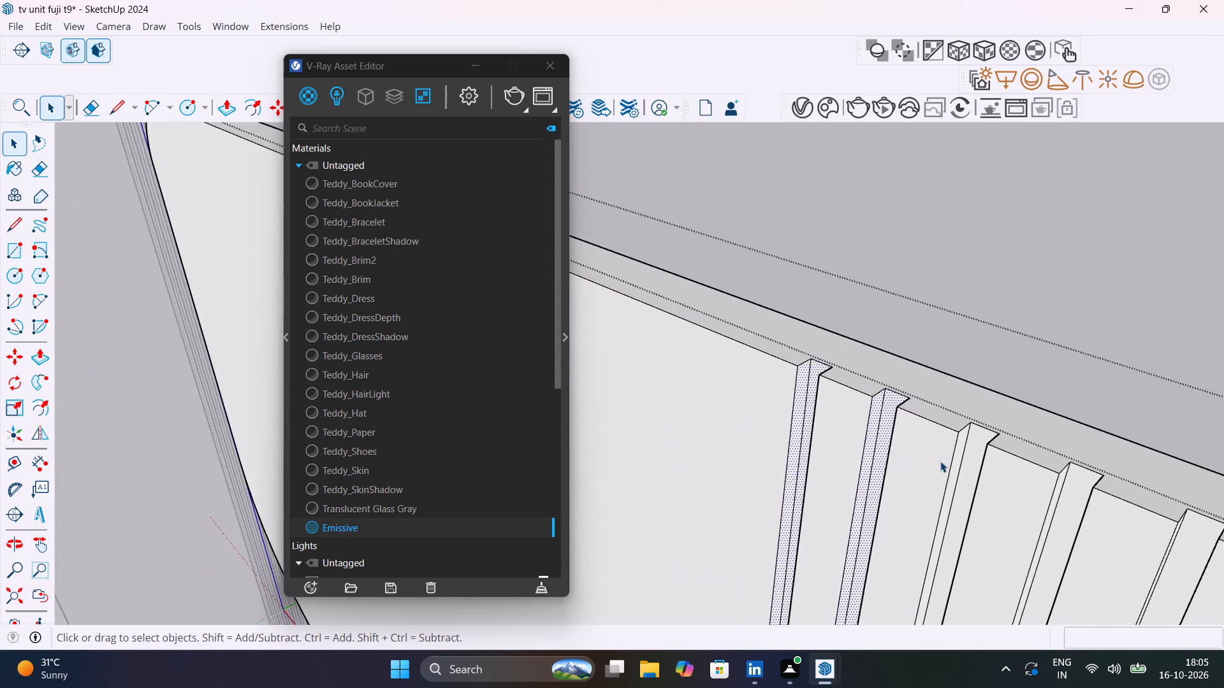
scroll(971, 458, "up", 7)
left_click(974, 450, "shift")
left_click(949, 430, "shift")
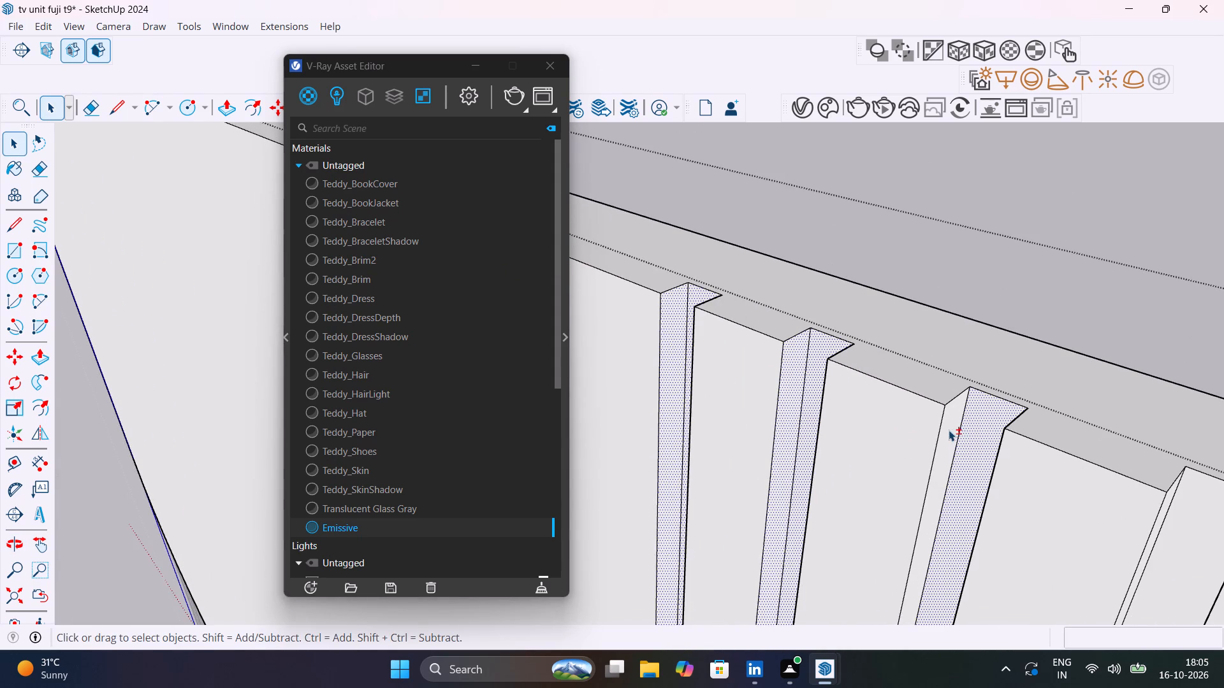
middle_click_drag(948, 446, 1209, 479)
scroll(986, 316, "up", 5)
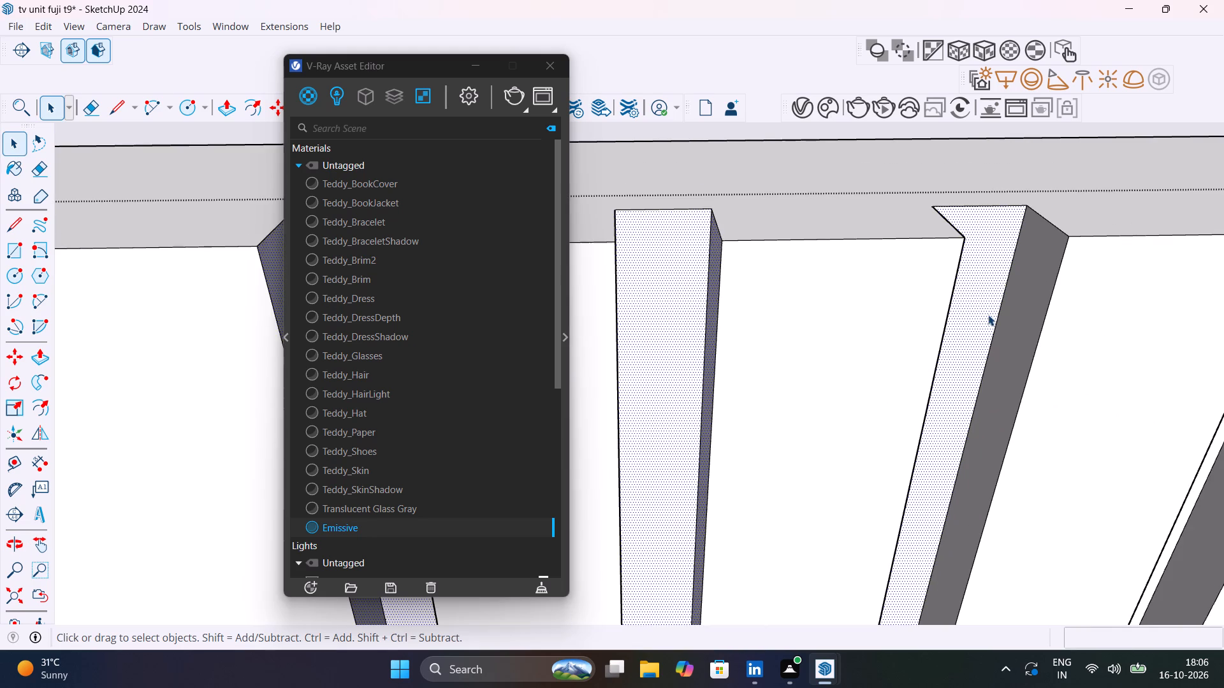
left_click(1024, 313, "shift")
scroll(1015, 320, "down", 2, "shift")
left_click(1030, 324, "shift")
scroll(1024, 313, "down", 13, "shift")
scroll(1095, 299, "up", 14)
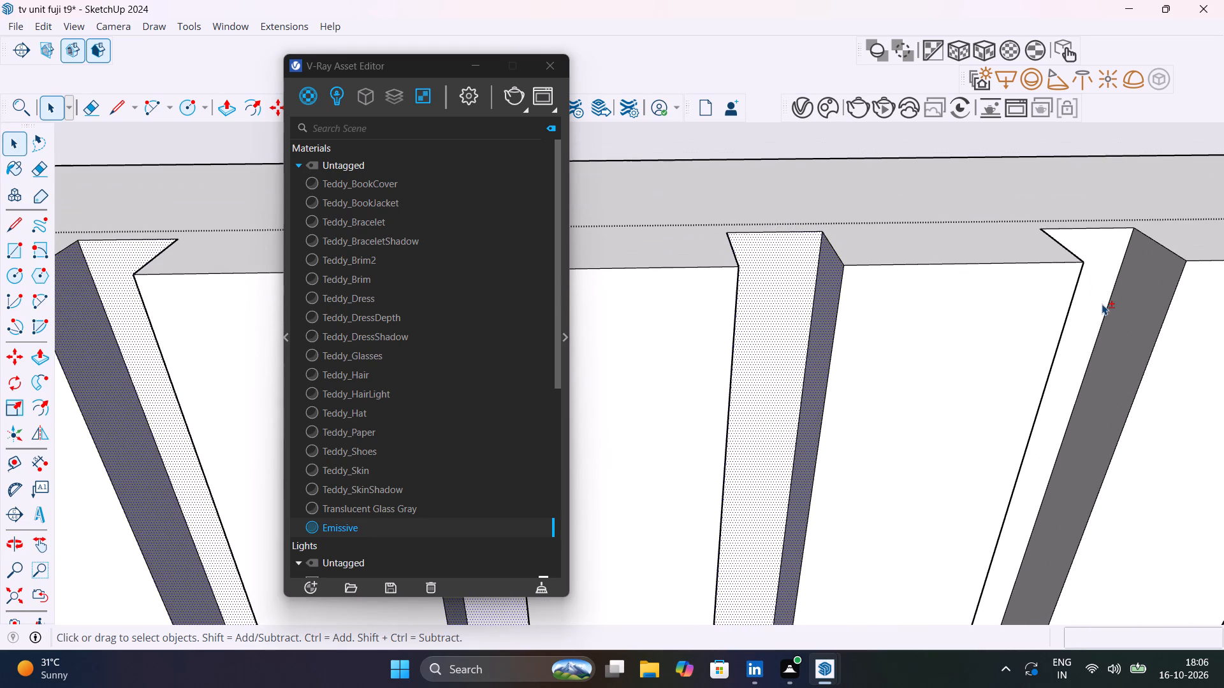
Add the back face and both inner side faces of the fourth and fifth grooves to the selection.
left_click(1102, 304, "shift")
left_click(1126, 317, "shift")
middle_click_drag(1106, 312, 826, 326)
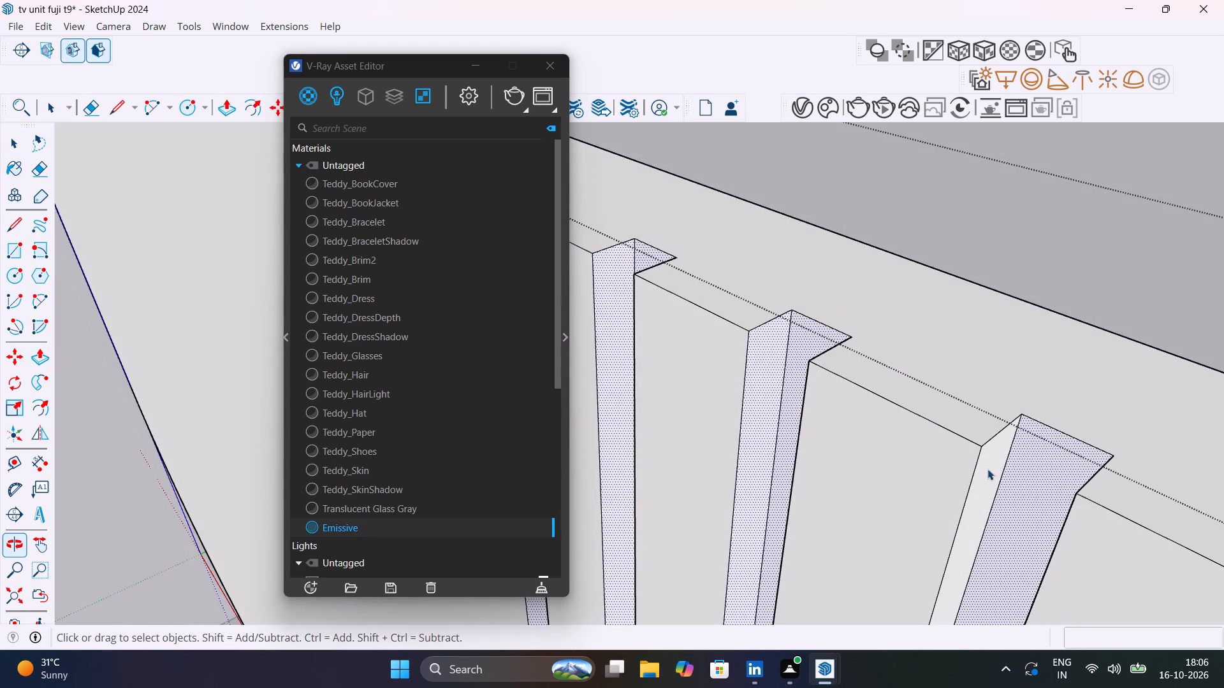
left_click(991, 473, "shift")
scroll(993, 454, "down", 20)
scroll(993, 454, "down", 3)
scroll(1041, 475, "up", 6)
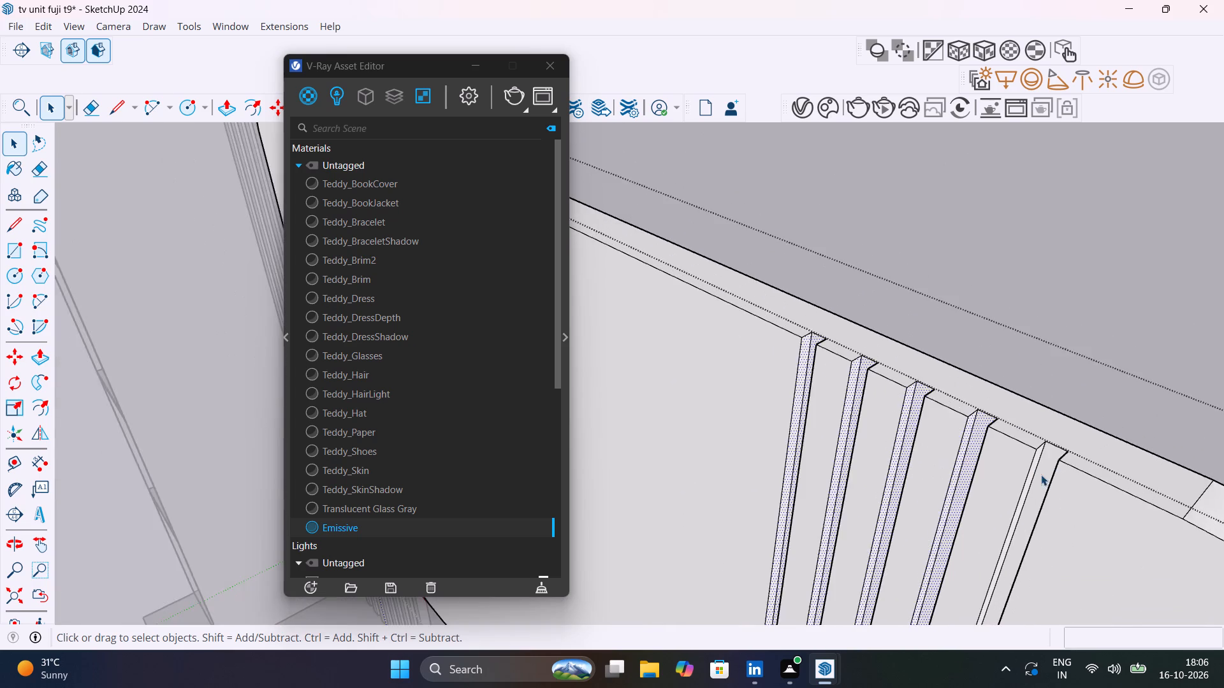
scroll(1041, 475, "up", 4)
left_click(1040, 475, "shift")
left_click(1033, 448, "shift")
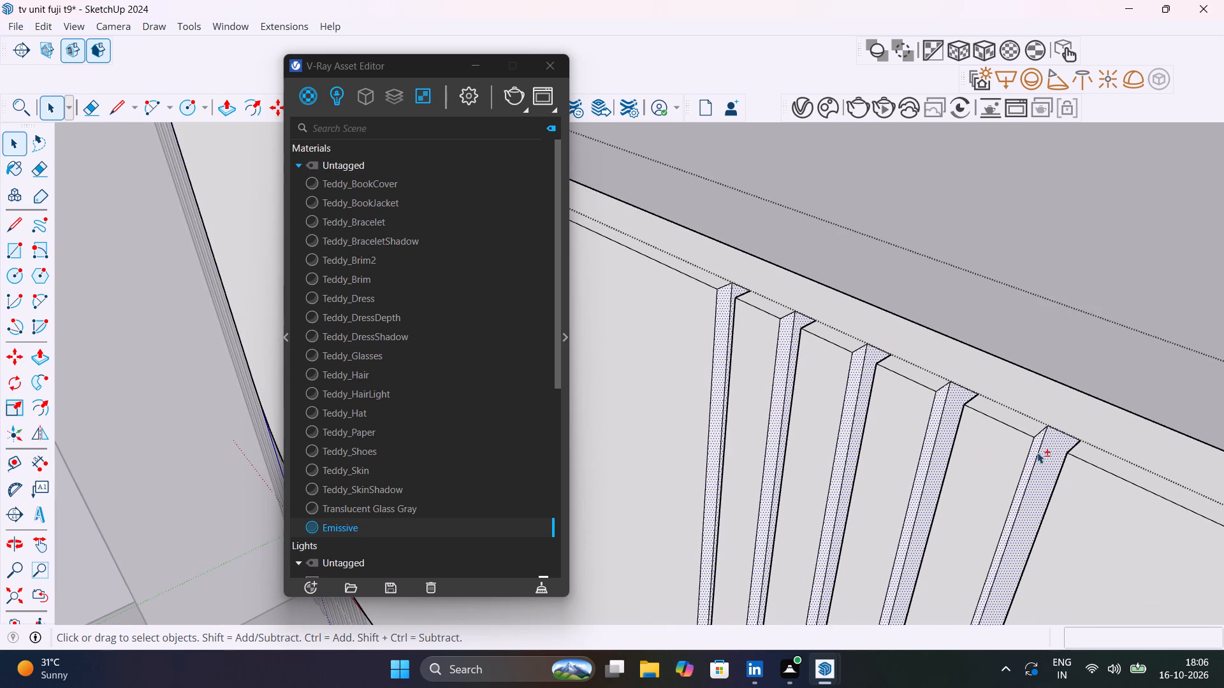
scroll(1038, 459, "up", 1)
middle_click_drag(1072, 471, 1223, 464)
scroll(1058, 322, "up", 12)
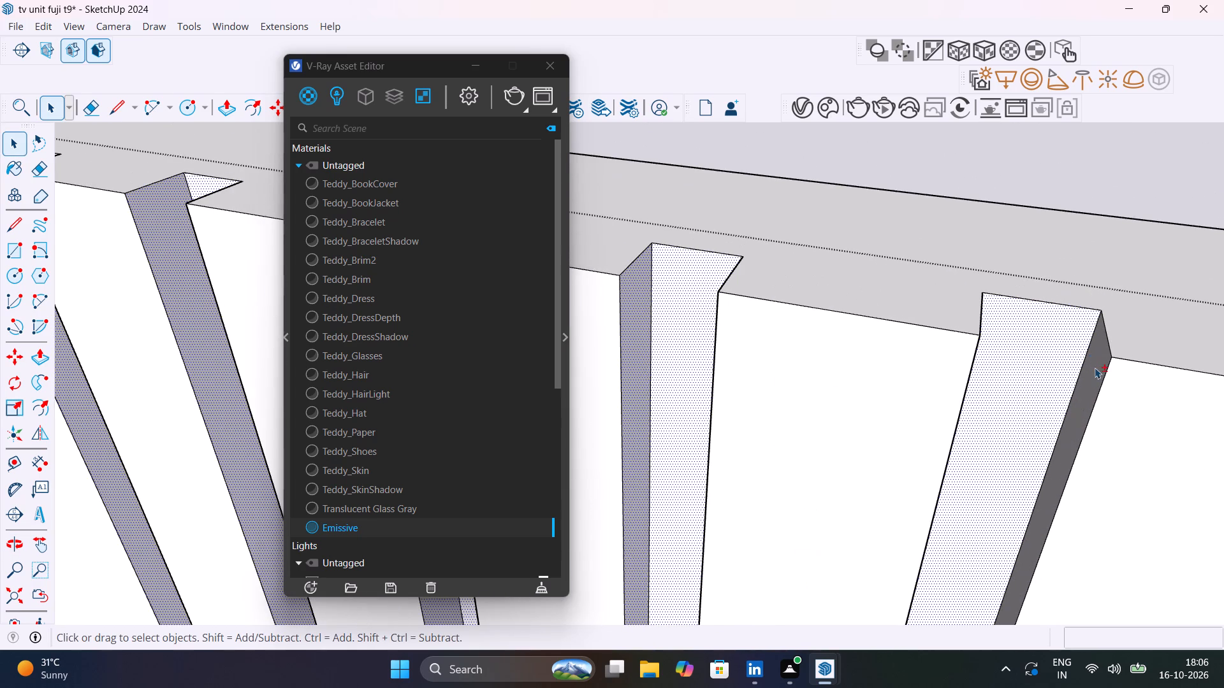
left_click(1095, 368, "shift")
Apply the Emissive material to the selected inner faces of all five grooves.
scroll(1096, 368, "down", 19, "shift")
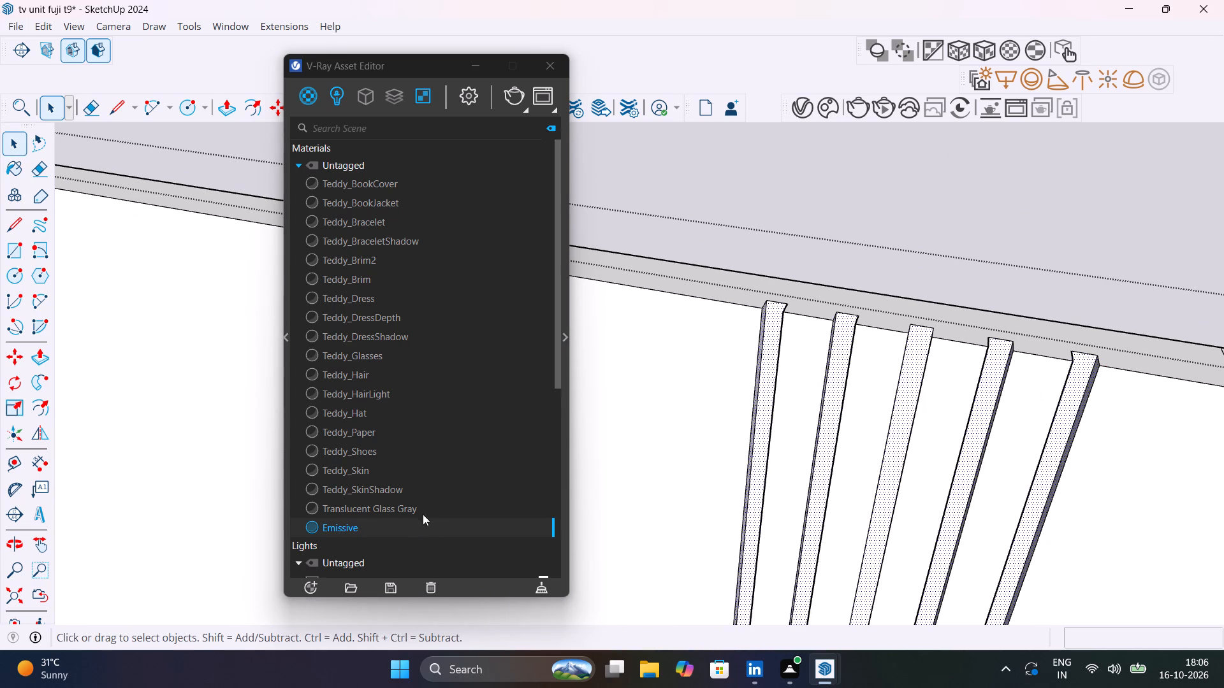
right_click(426, 528, "shift")
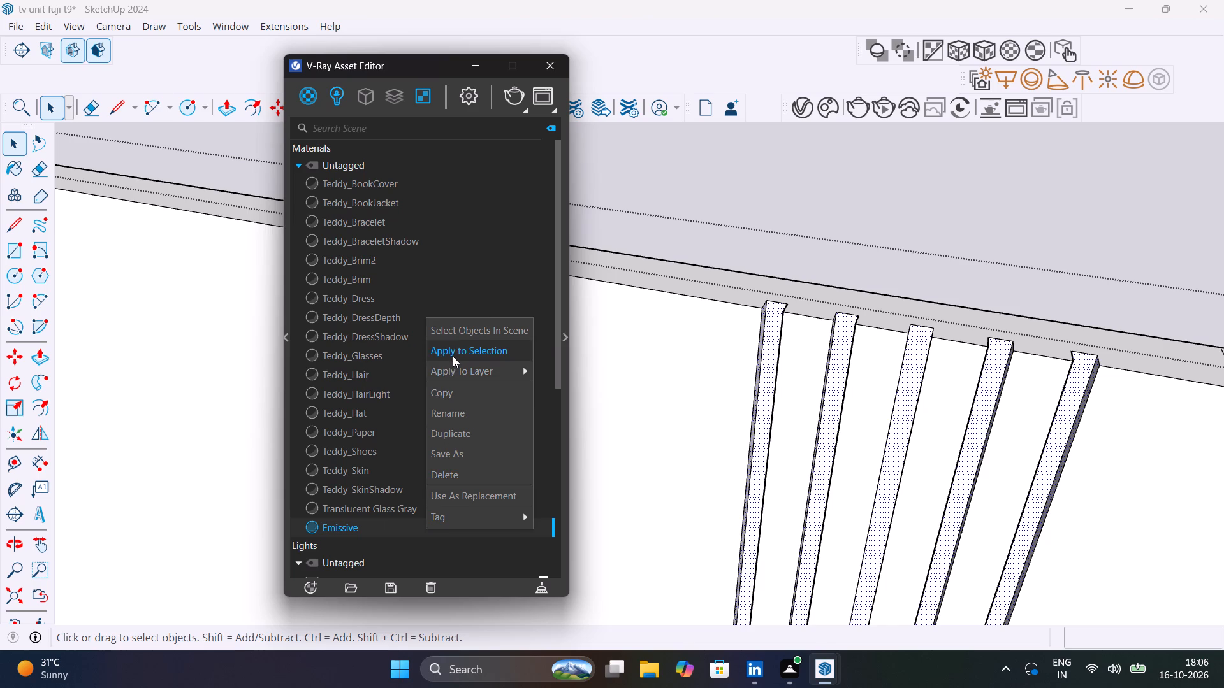
left_click(454, 354, "shift")
middle_click_drag(641, 433, 818, 446)
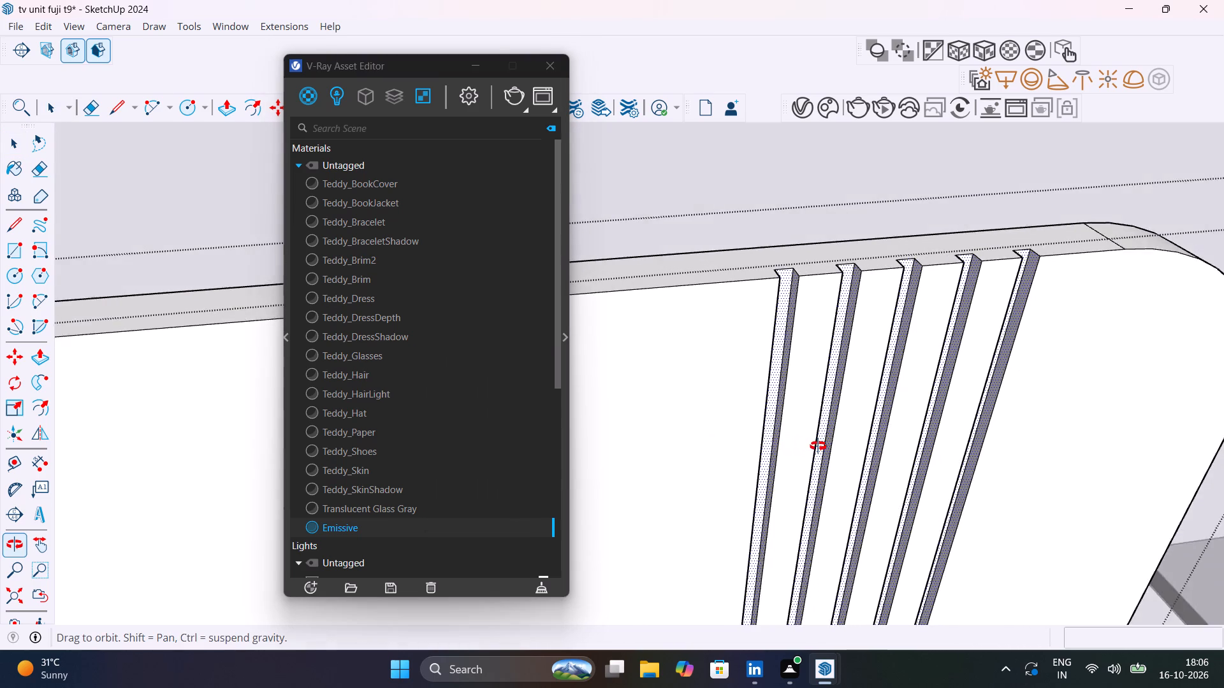
middle_click_drag(818, 446, 710, 404)
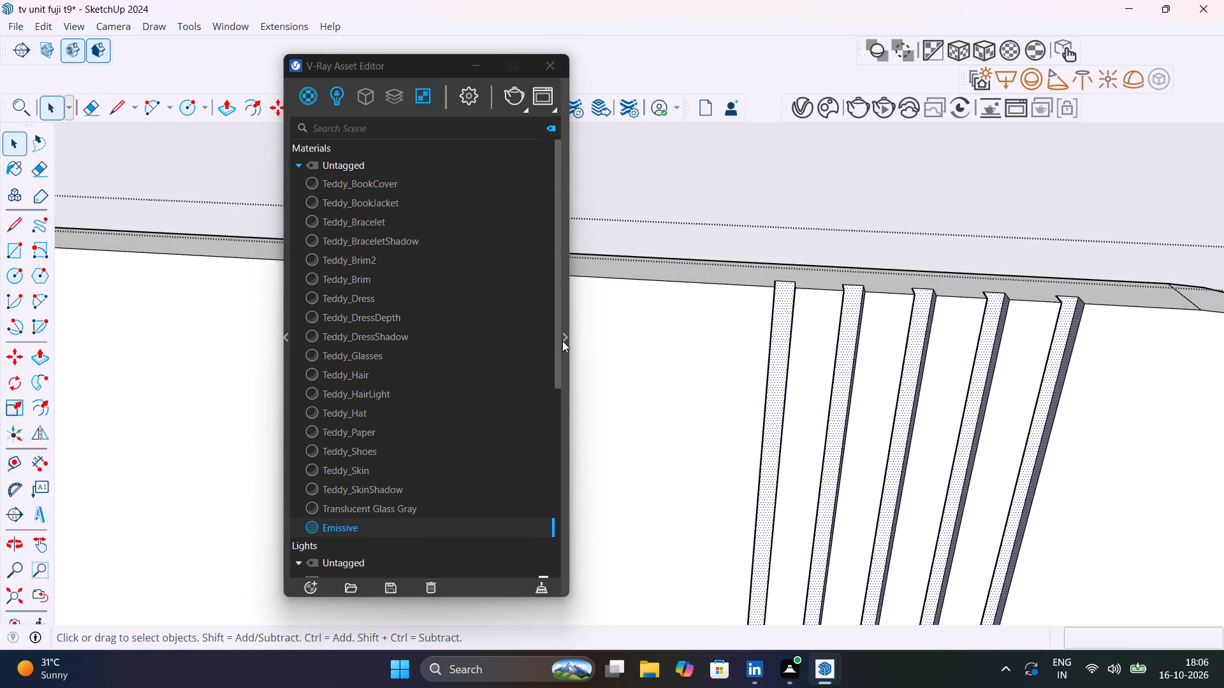
Rename the Emissive material as "white light".
left_click(435, 522)
right_click(378, 529)
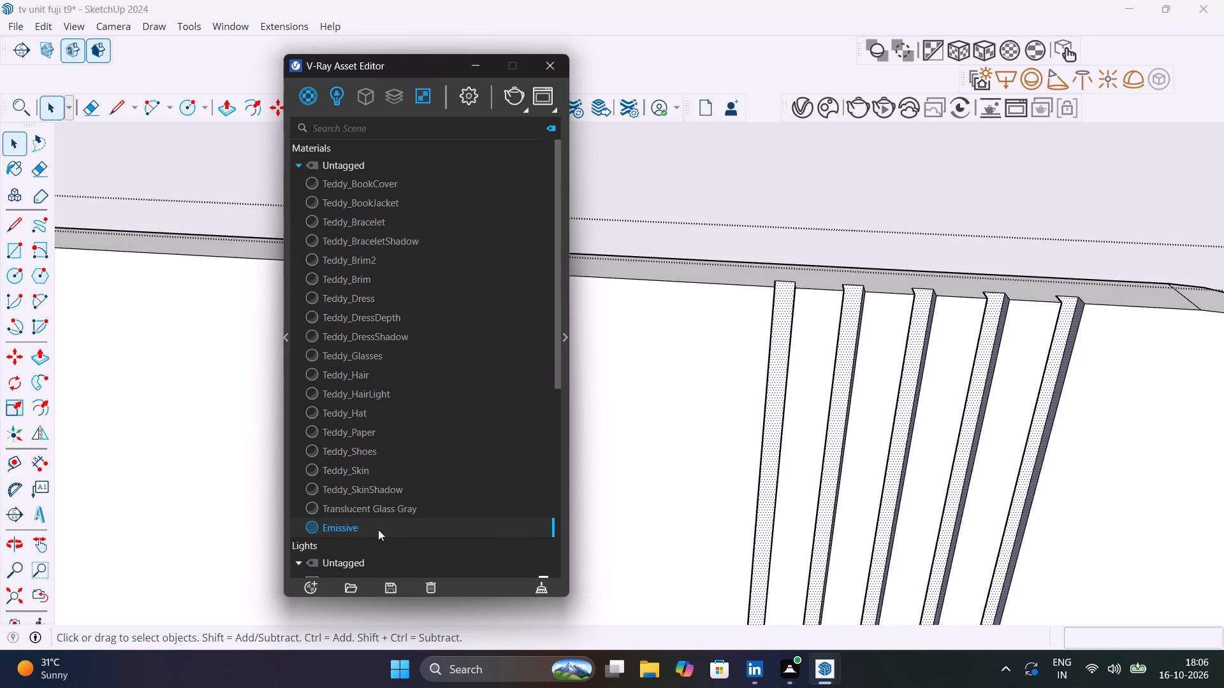
left_click(415, 408)
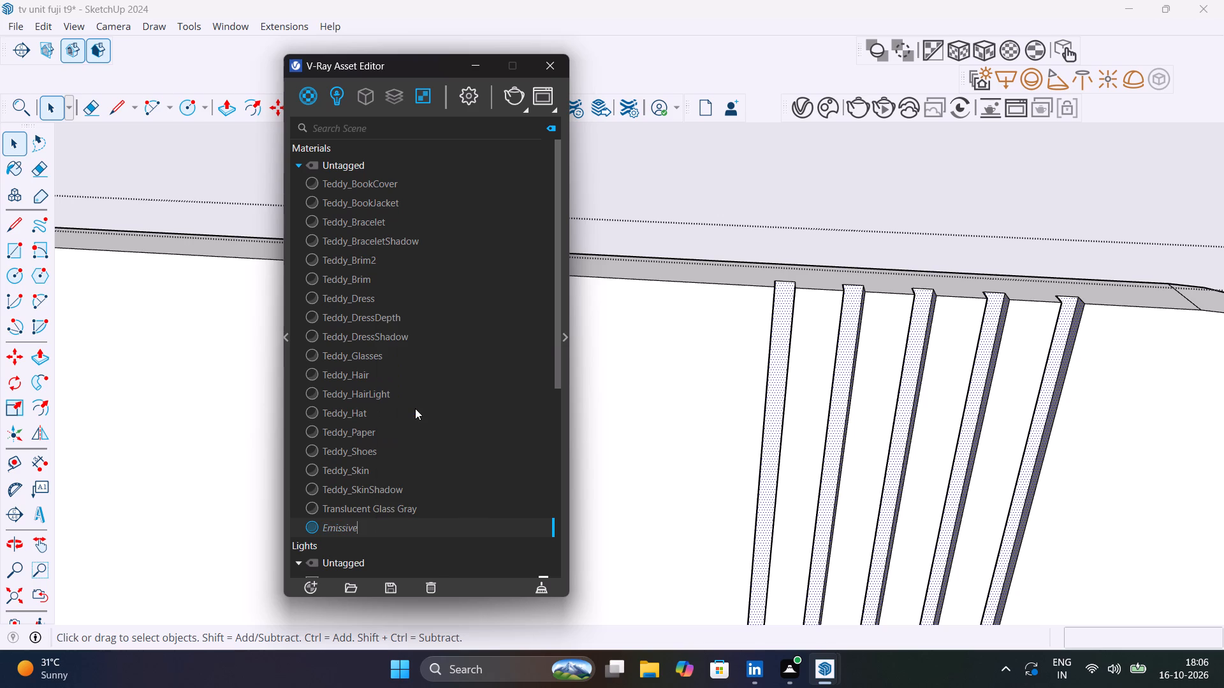
key("BackSpace")
key("BackSpace")
key("BackSpace")
key("BackSpace")
key("BackSpace")
key("BackSpace")
key("BackSpace")
key("BackSpace")
key("BackSpace")
key("BackSpace")
key("BackSpace")
key("BackSpace")
key("BackSpace")
key("BackSpace")
type("white lih")
key("BackSpace")
type("ght")
key("Return")
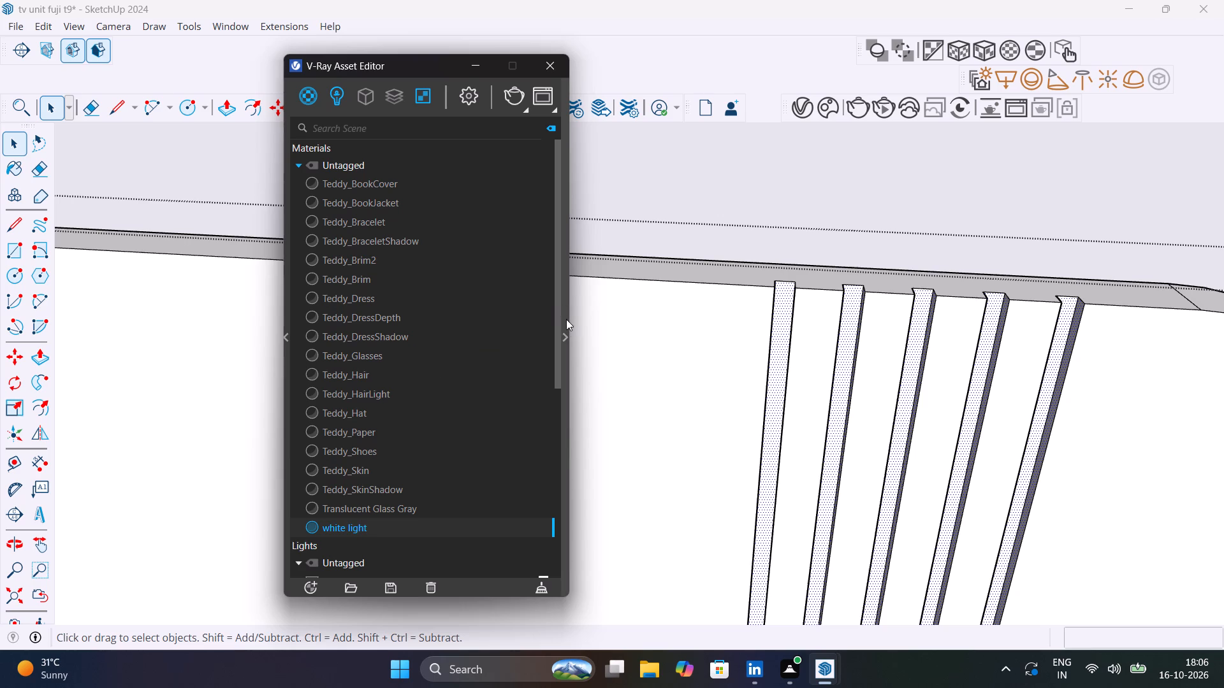
Set the white light material's emissive intensity to 1.3, then close the V-Ray Asset Editor.
left_click(567, 328)
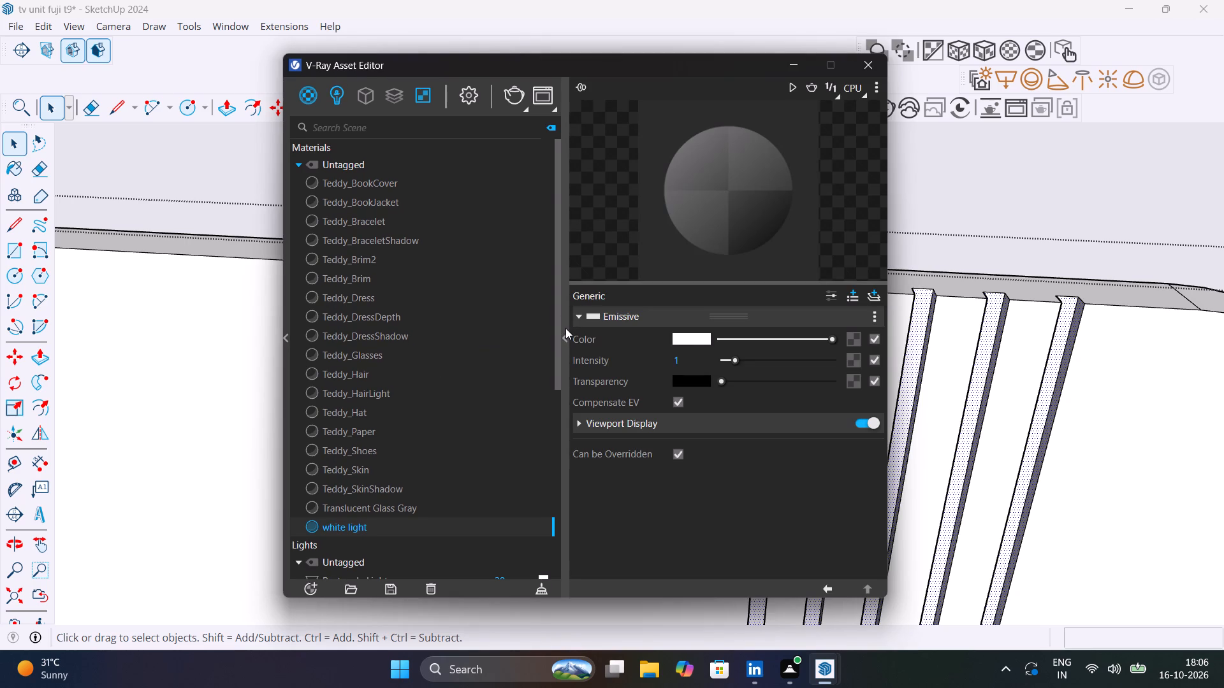
left_click(739, 363)
left_click(866, 67)
Leave the rounded TV panel's group and return to the whole TV unit.
scroll(894, 269, "down", 13)
scroll(921, 252, "down", 10)
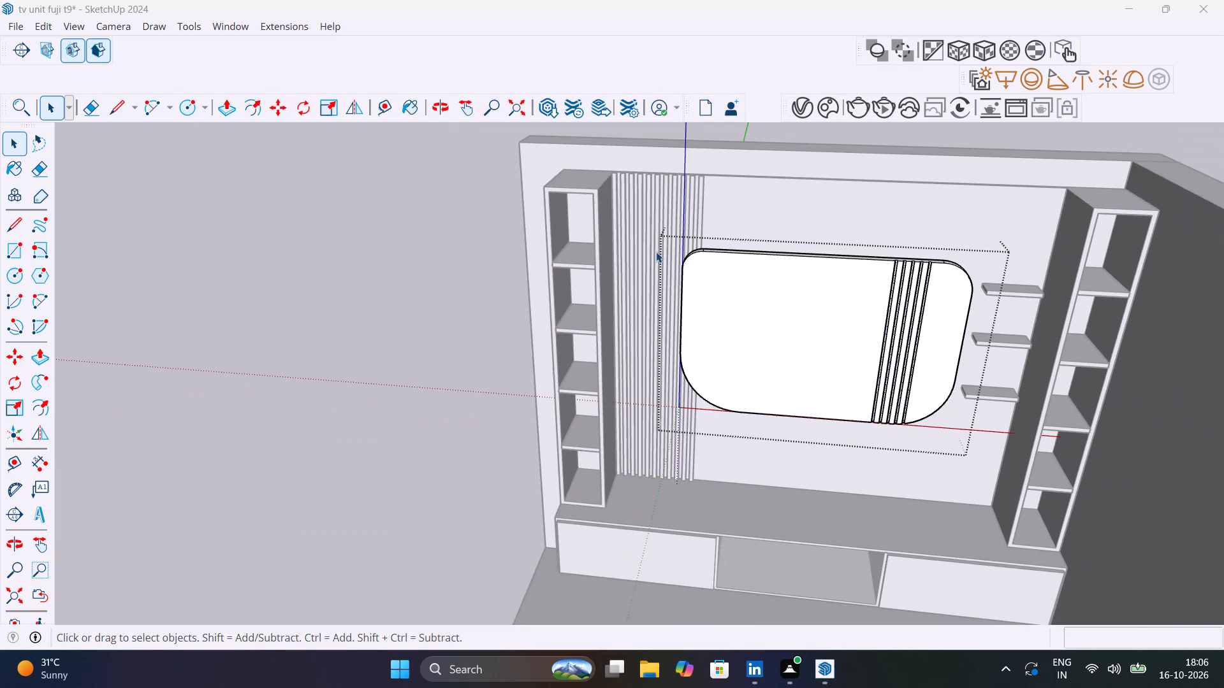
left_click(415, 232)
scroll(905, 294, "up", 5)
middle_click_drag(997, 319, 1012, 291)
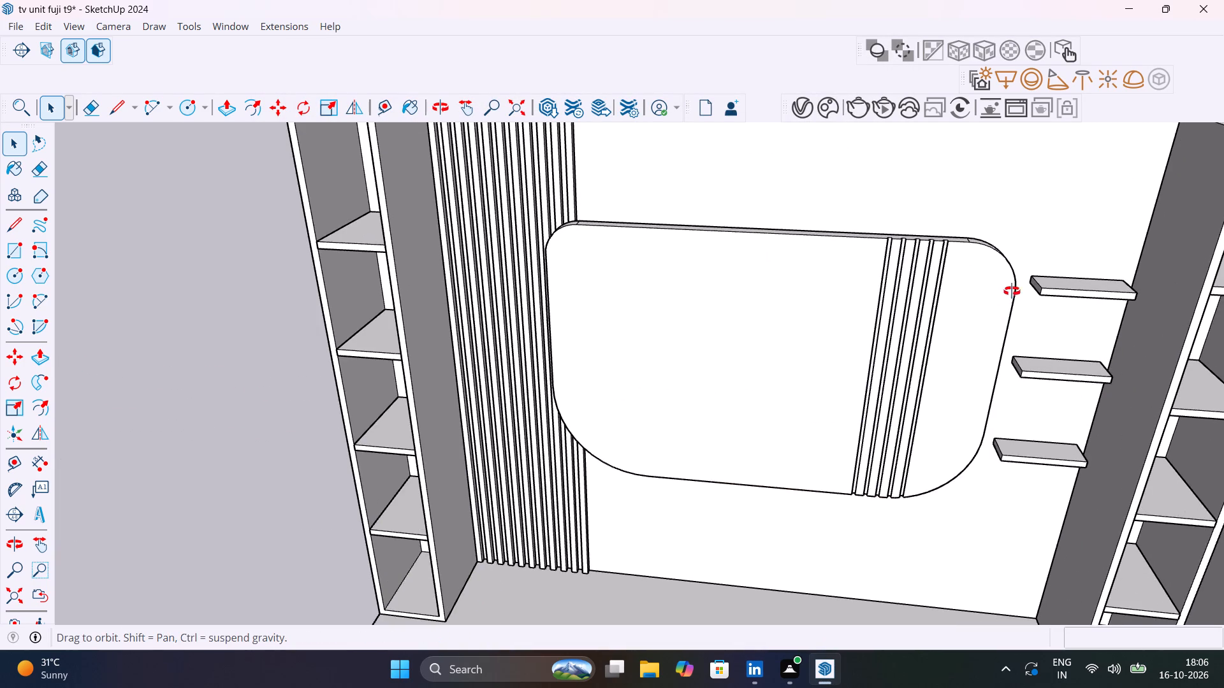
Render a view of the rounded TV panel and side shelves, then stop the render and close the frame buffer.
middle_click_drag(1012, 291, 923, 240)
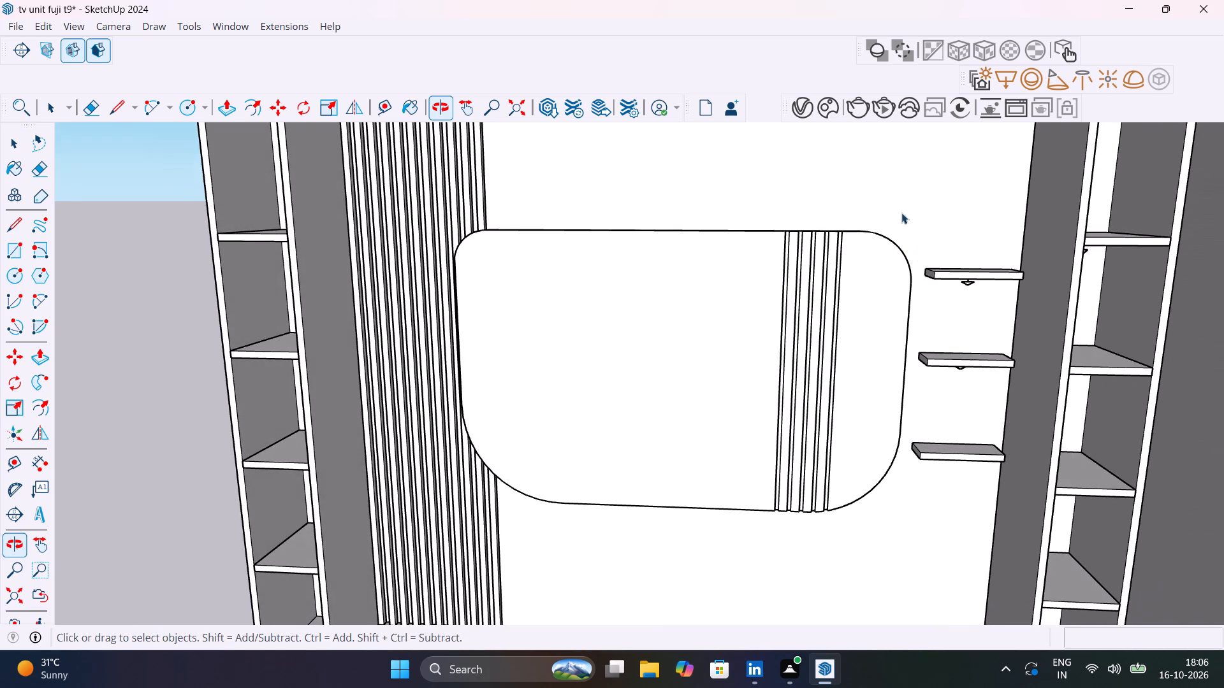
left_click(856, 114)
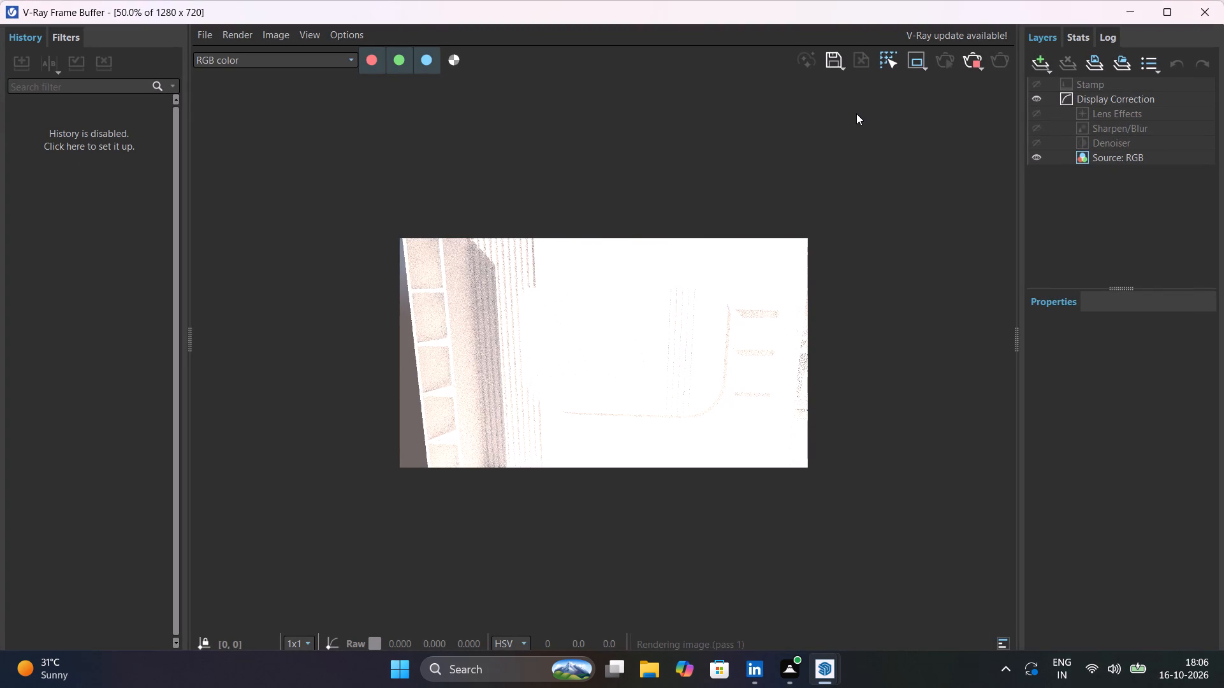
left_click(977, 60)
left_click(1207, 14)
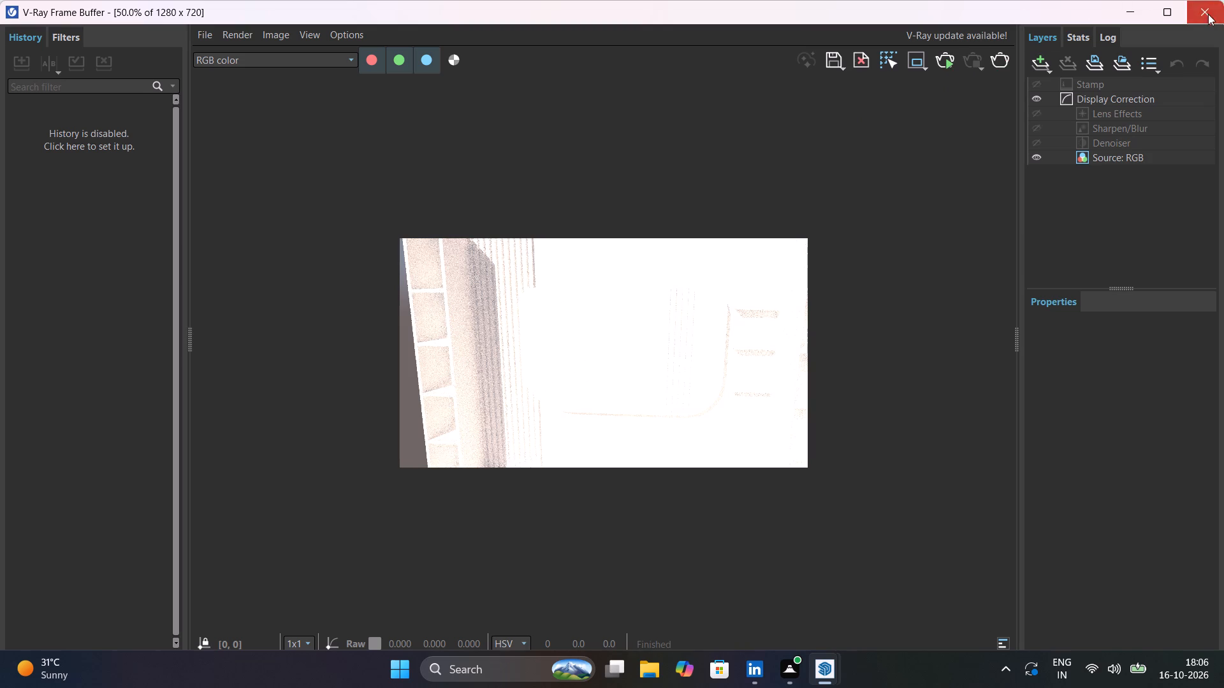
Turn off the SunLight in the V-Ray scene lights and close the Asset Editor.
left_click(800, 108)
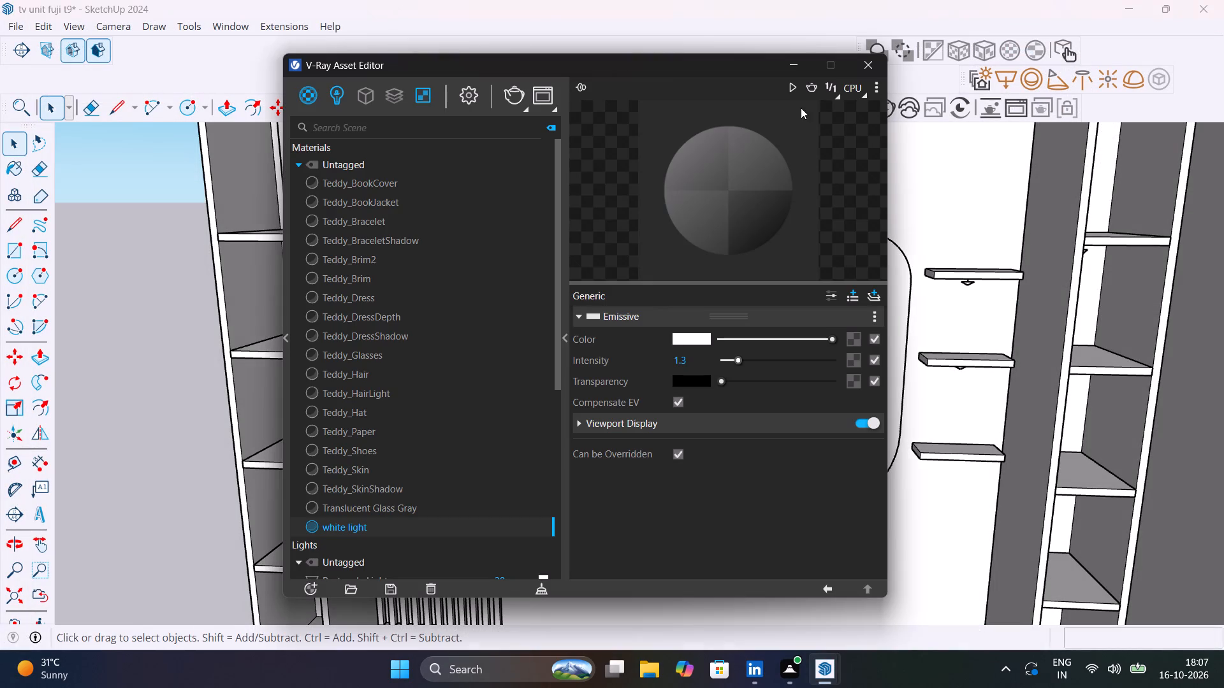
left_click(338, 95)
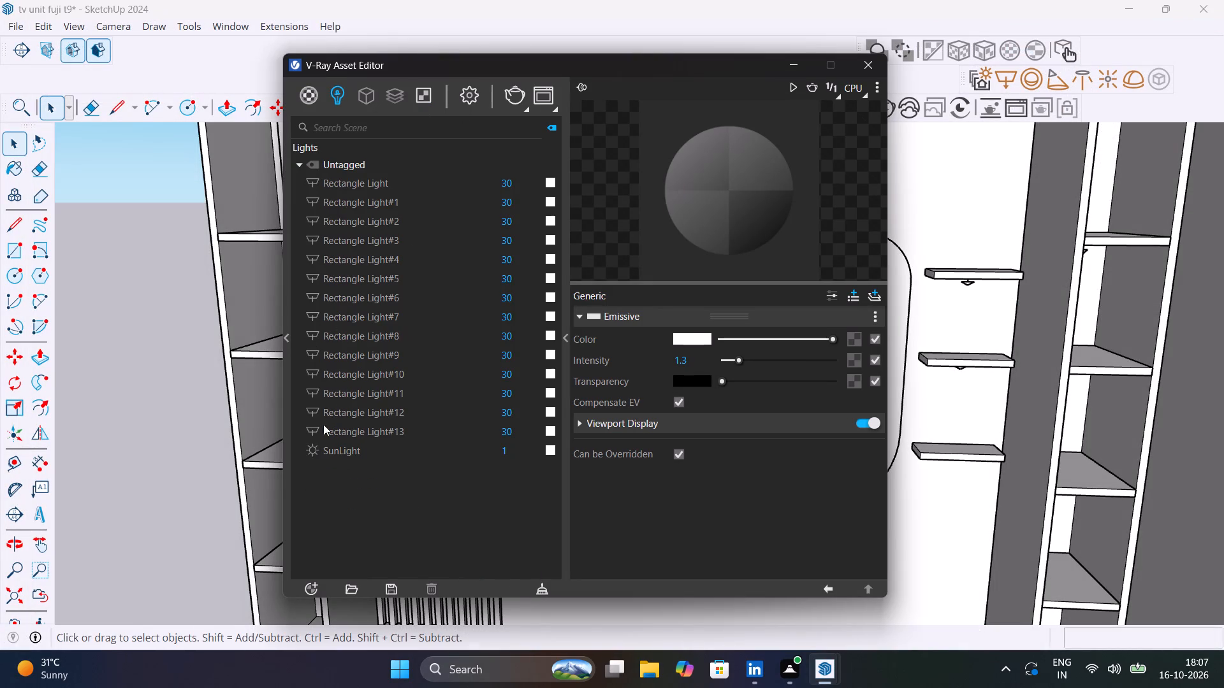
left_click(309, 451)
left_click(867, 66)
Render the TV unit without sunlight, then stop the render and close the frame buffer.
left_click(861, 110)
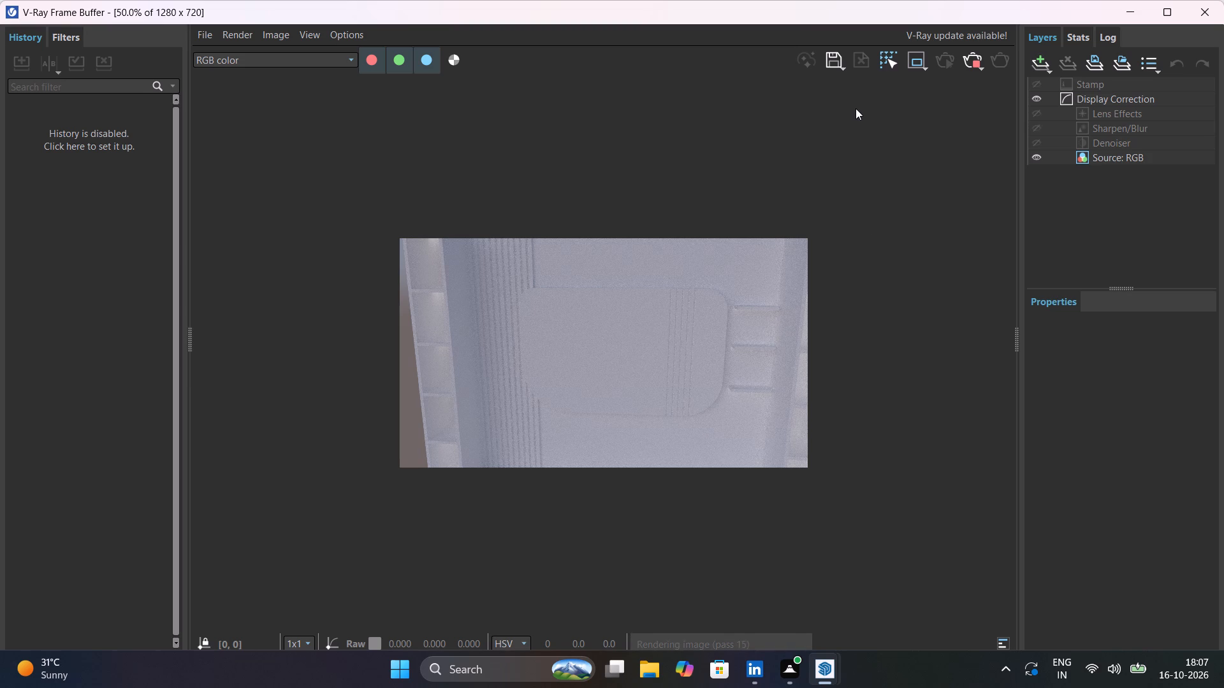
left_click(969, 57)
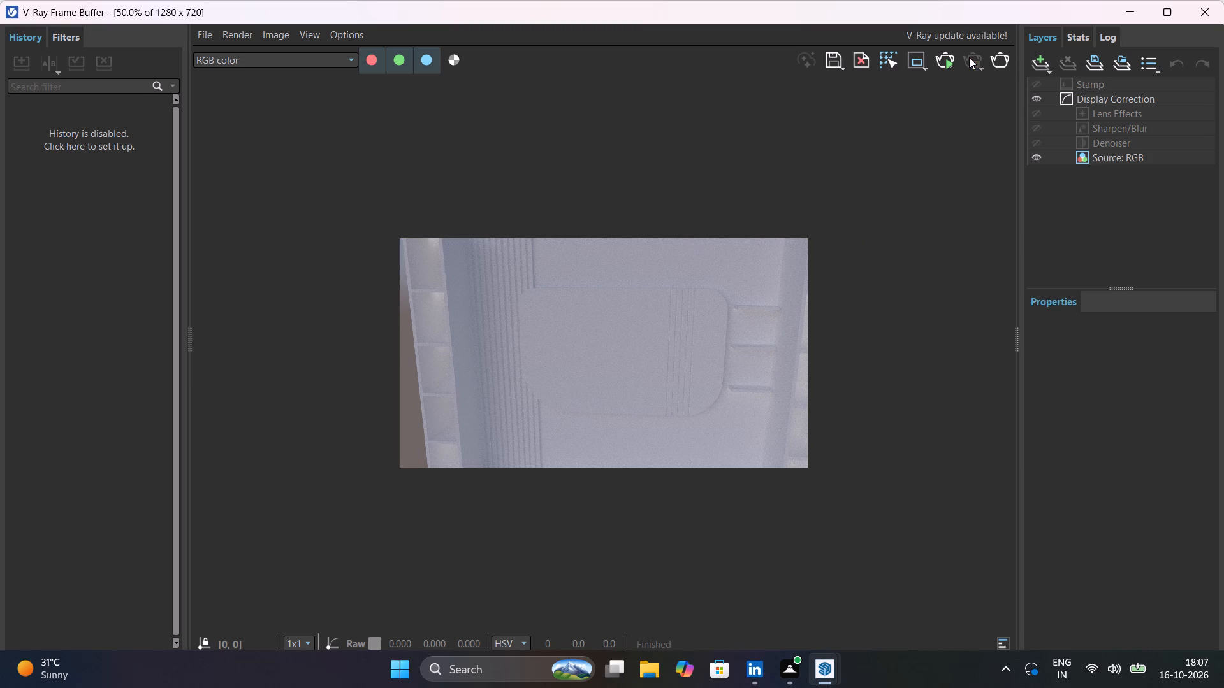
left_click(1213, 13)
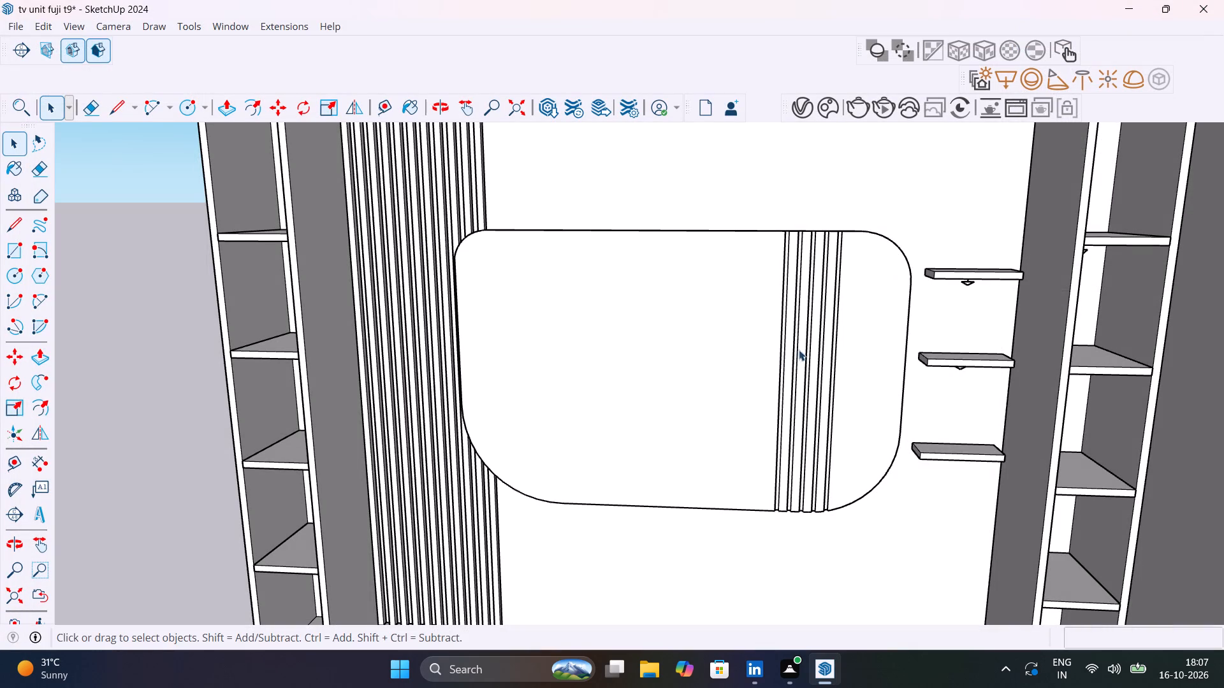
Change the white light material's emissive colour to a pale pink at full brightness.
scroll(803, 264, "up", 10)
middle_click_drag(810, 273, 792, 422)
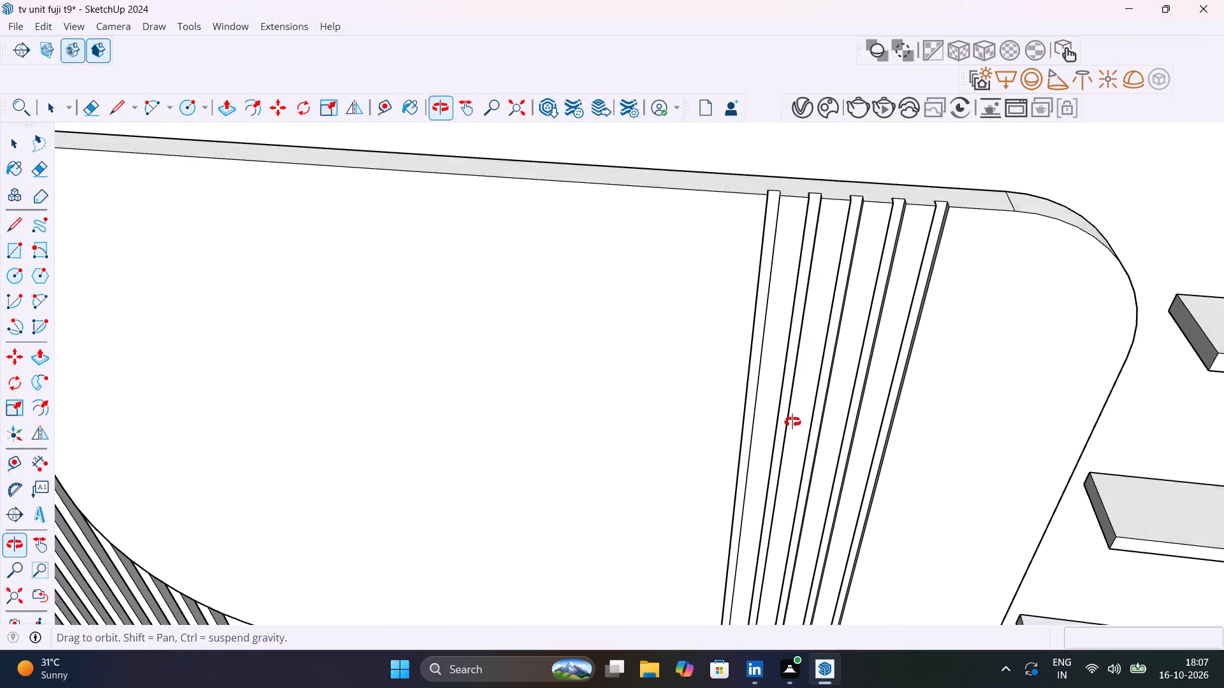
middle_click_drag(792, 422, 792, 422)
left_click(800, 105)
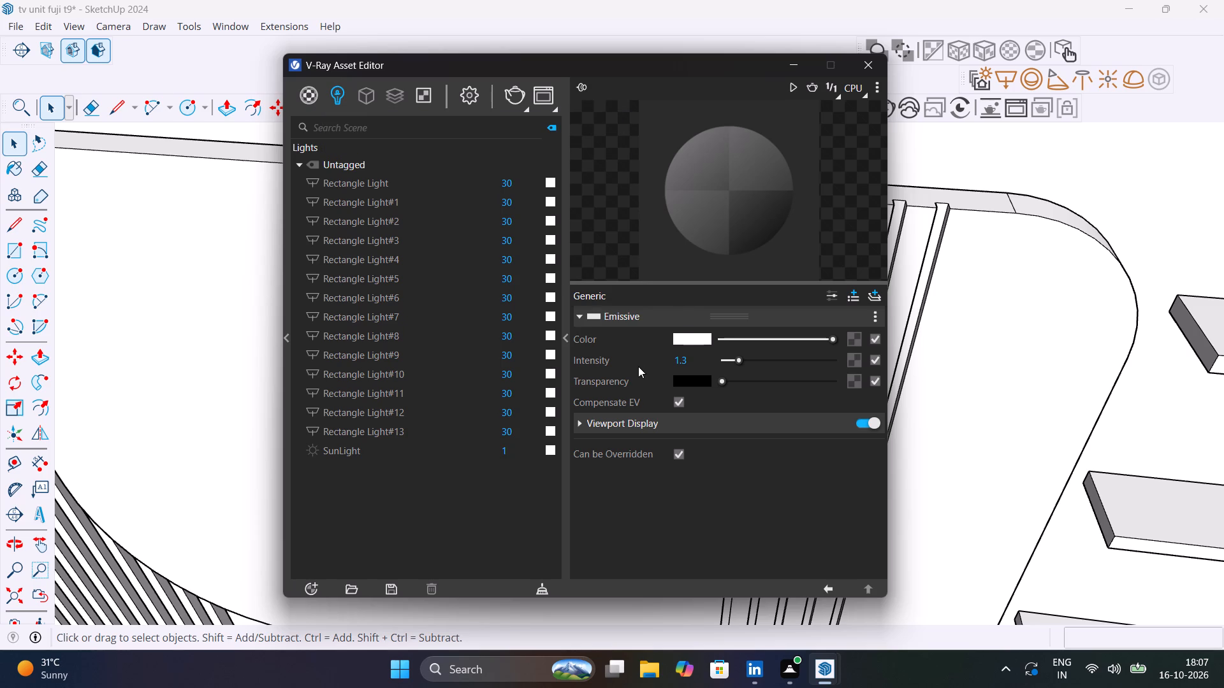
left_click(688, 340)
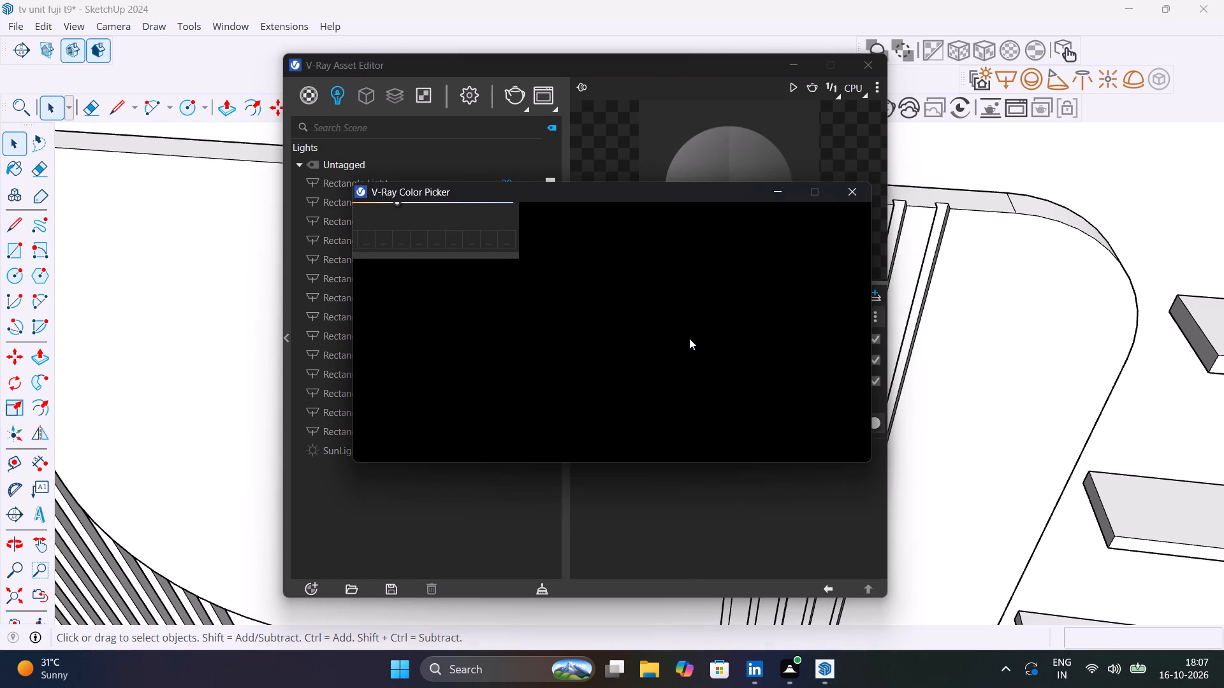
left_click_drag(495, 255, 539, 292)
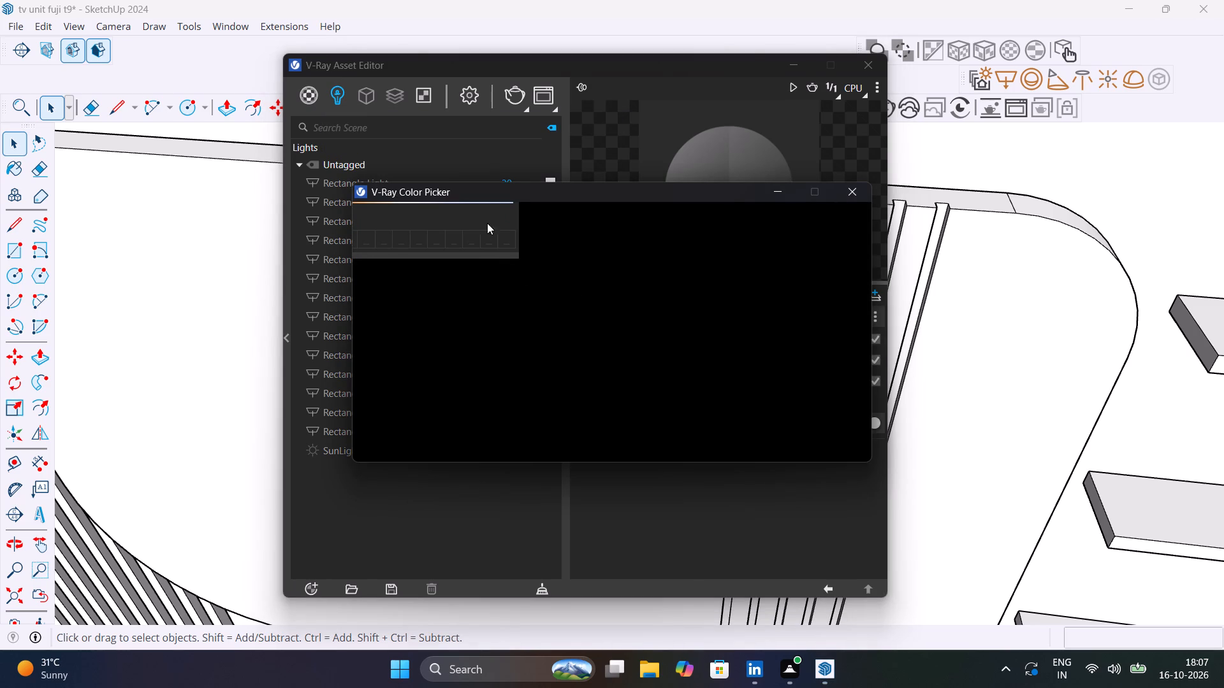
left_click(474, 216)
left_click(377, 237)
left_click(839, 189)
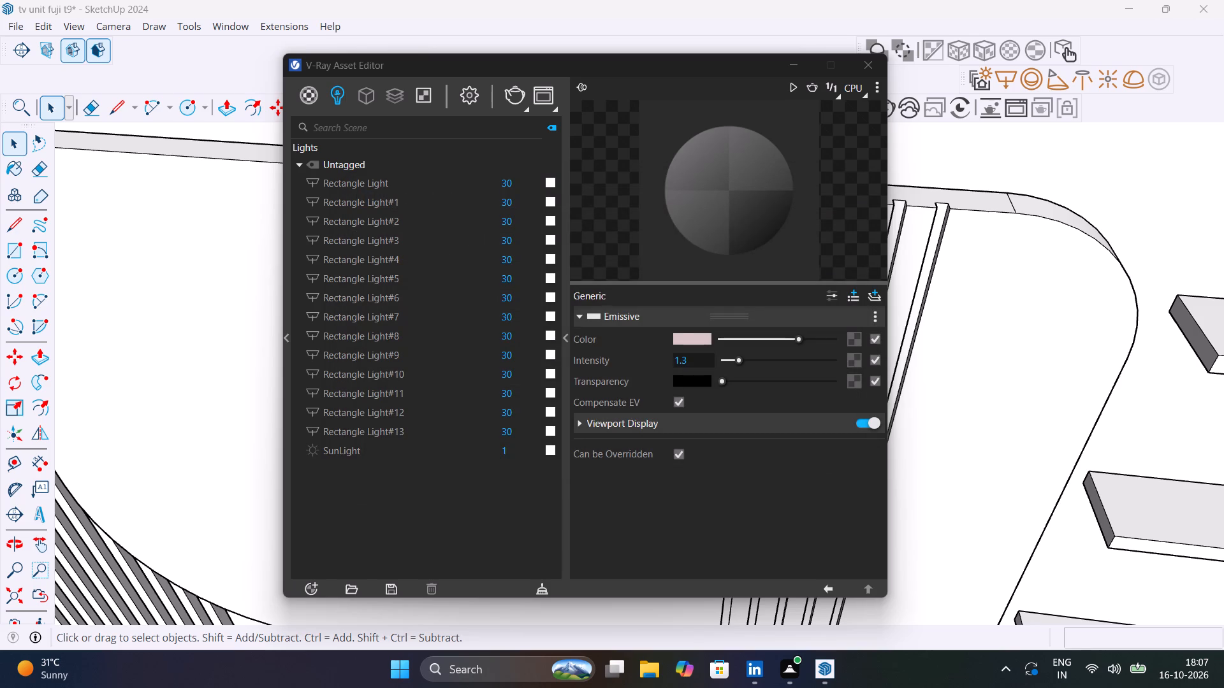
left_click(757, 337)
left_click_drag(759, 337, 760, 337)
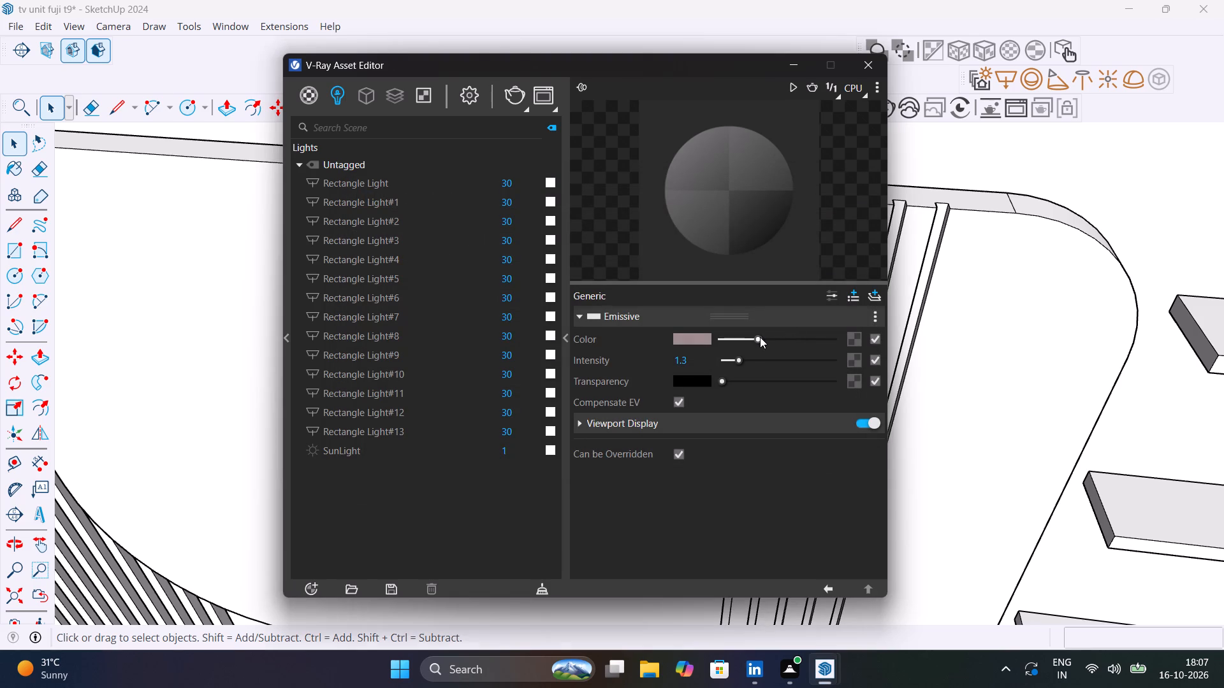
left_click_drag(760, 337, 852, 342)
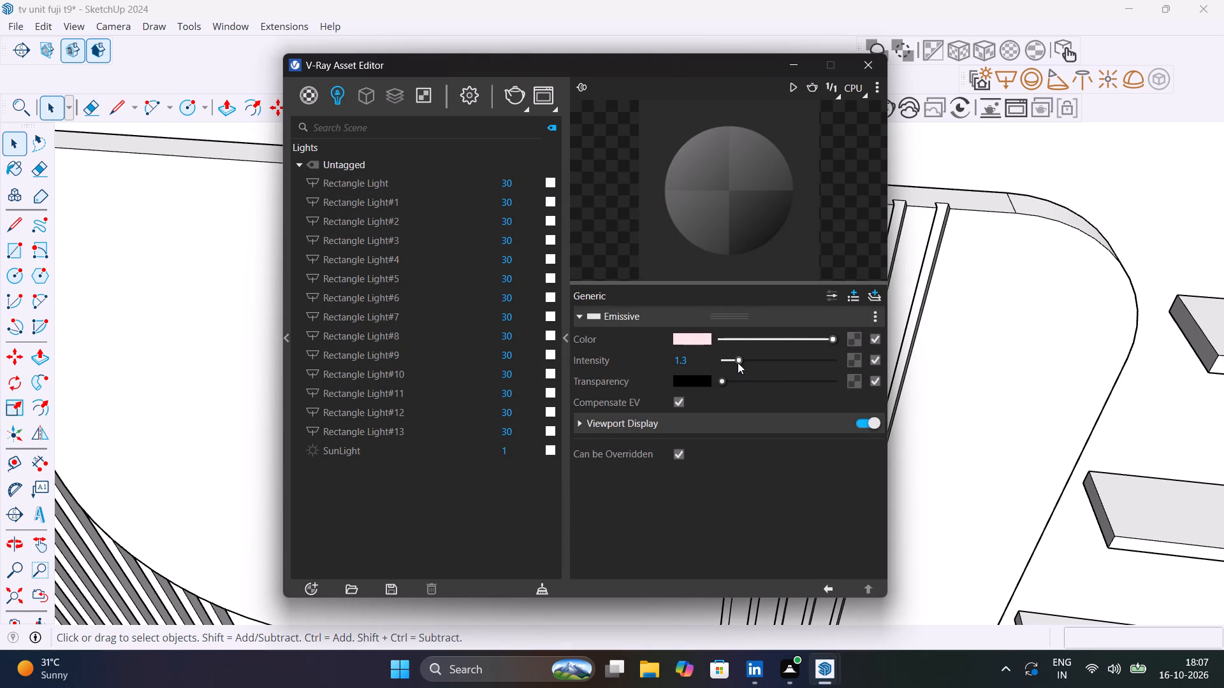
Set the white light material's emissive intensity to 0.
left_click_drag(738, 362, 714, 364)
left_click(575, 317)
left_click(575, 317)
Change the white light material's emissive transparency colour to a dark red using the V-Ray Color Picker.
left_click(697, 379)
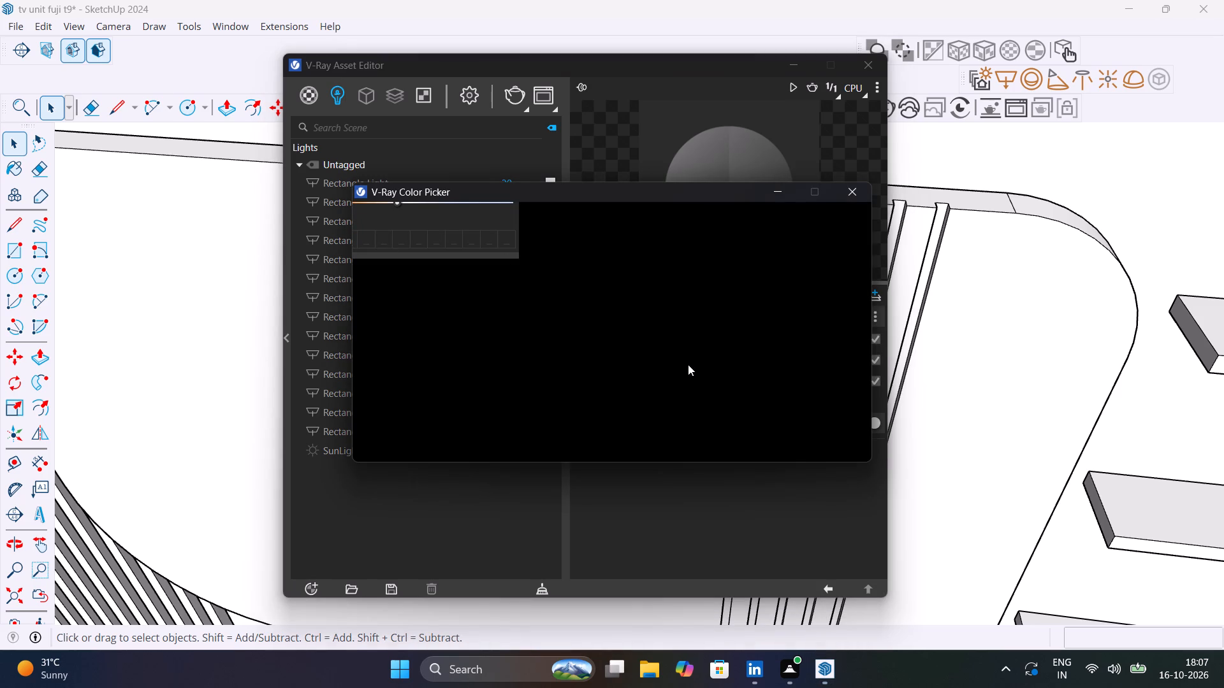
left_click_drag(488, 257, 500, 269)
left_click_drag(500, 269, 500, 269)
left_click_drag(499, 267, 497, 251)
double_click(496, 242)
right_click(460, 229)
left_click_drag(397, 201, 560, 317)
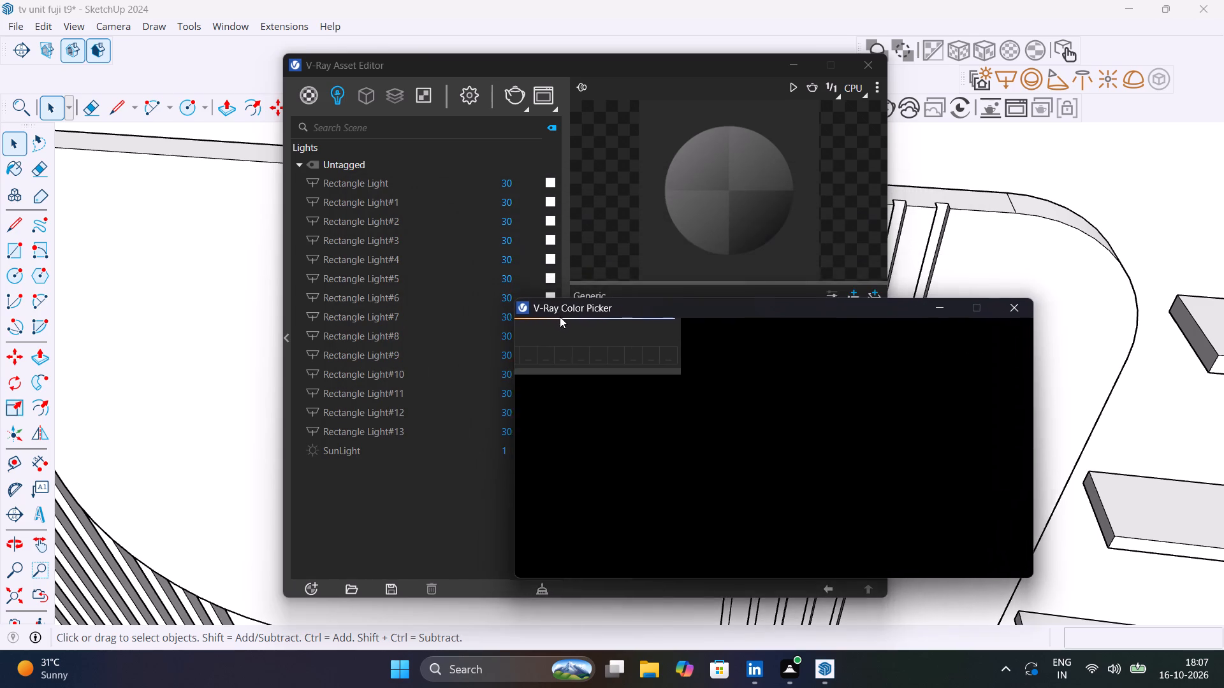
left_click_drag(560, 317, 632, 268)
scroll(659, 295, "up", 8)
double_click(659, 295)
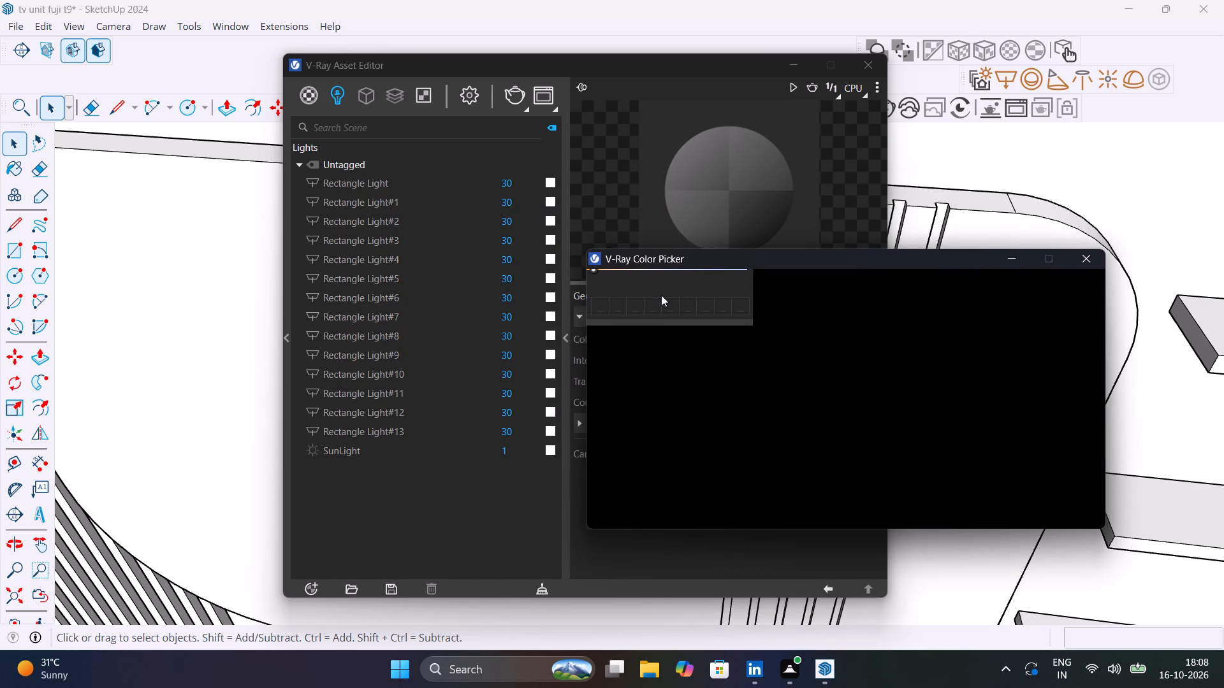
left_click_drag(595, 268, 619, 274)
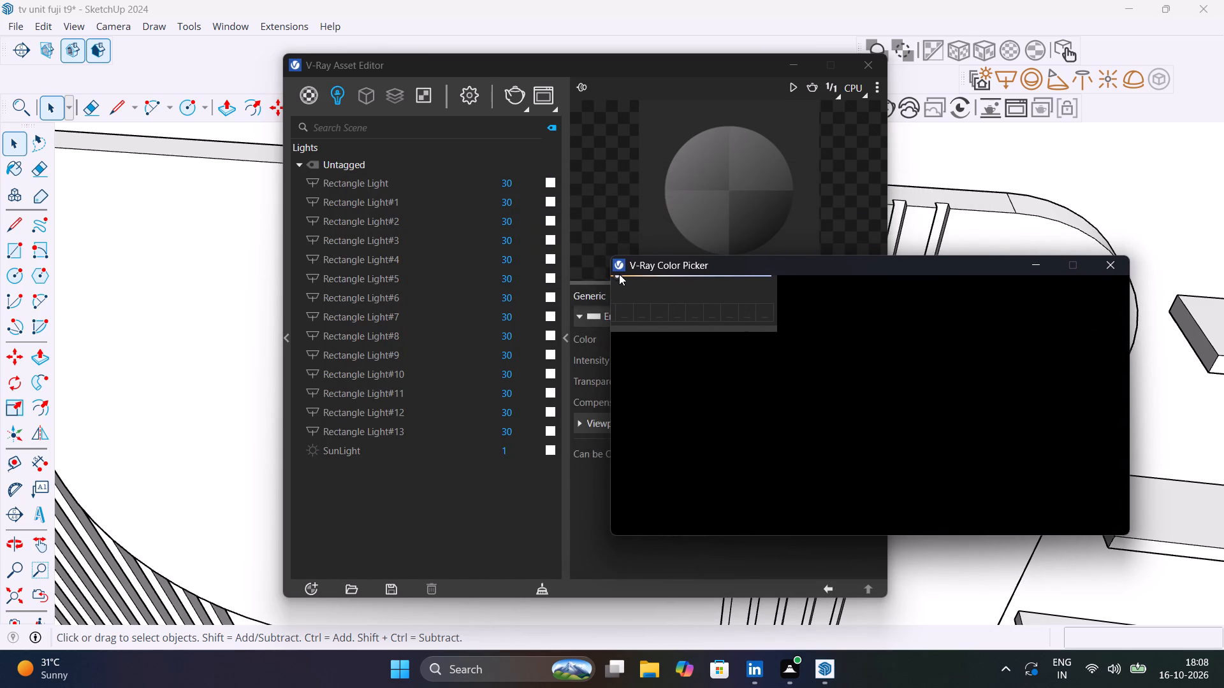
left_click(636, 277)
scroll(660, 319, "up", 4)
left_click(1081, 261)
triple_click(1074, 262)
double_click(1075, 262)
left_click(762, 328)
triple_click(762, 328)
double_click(762, 328)
left_click_drag(706, 326, 754, 433)
left_click(1112, 262)
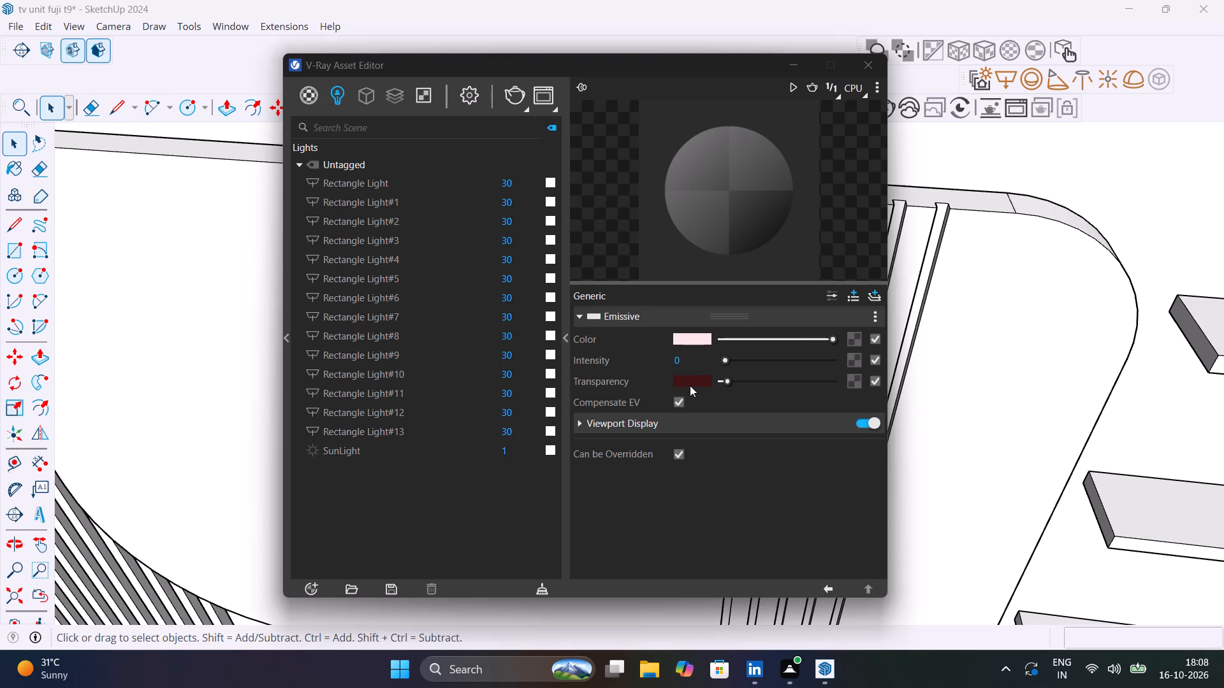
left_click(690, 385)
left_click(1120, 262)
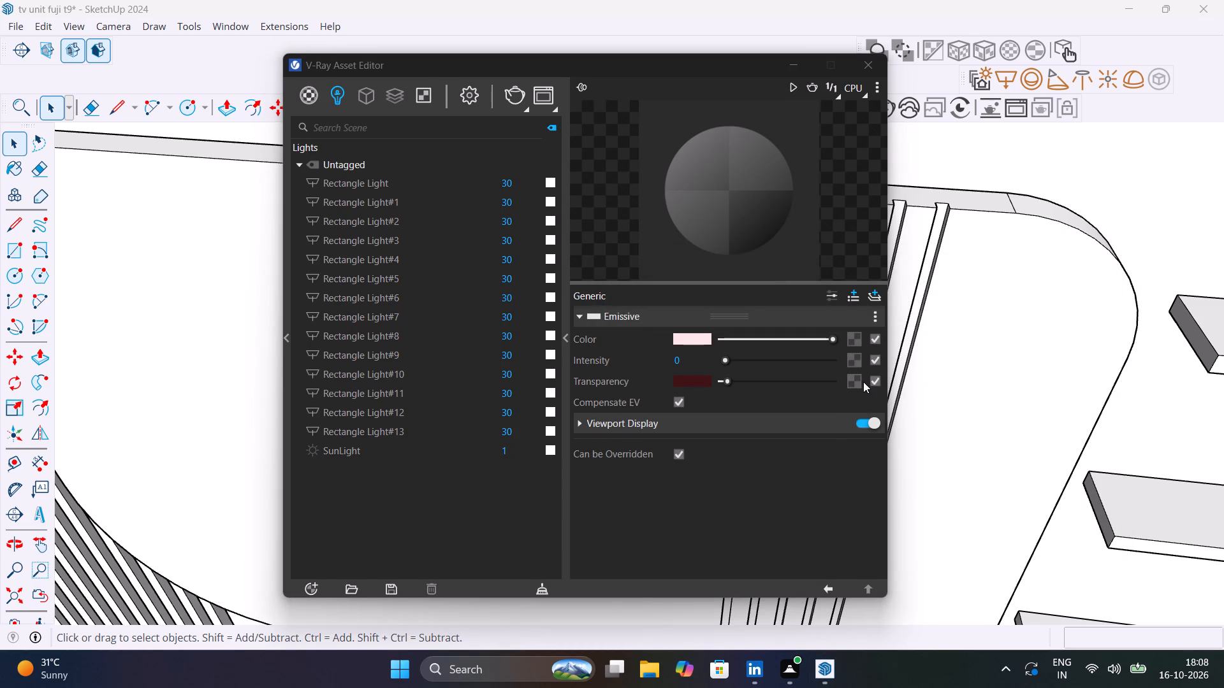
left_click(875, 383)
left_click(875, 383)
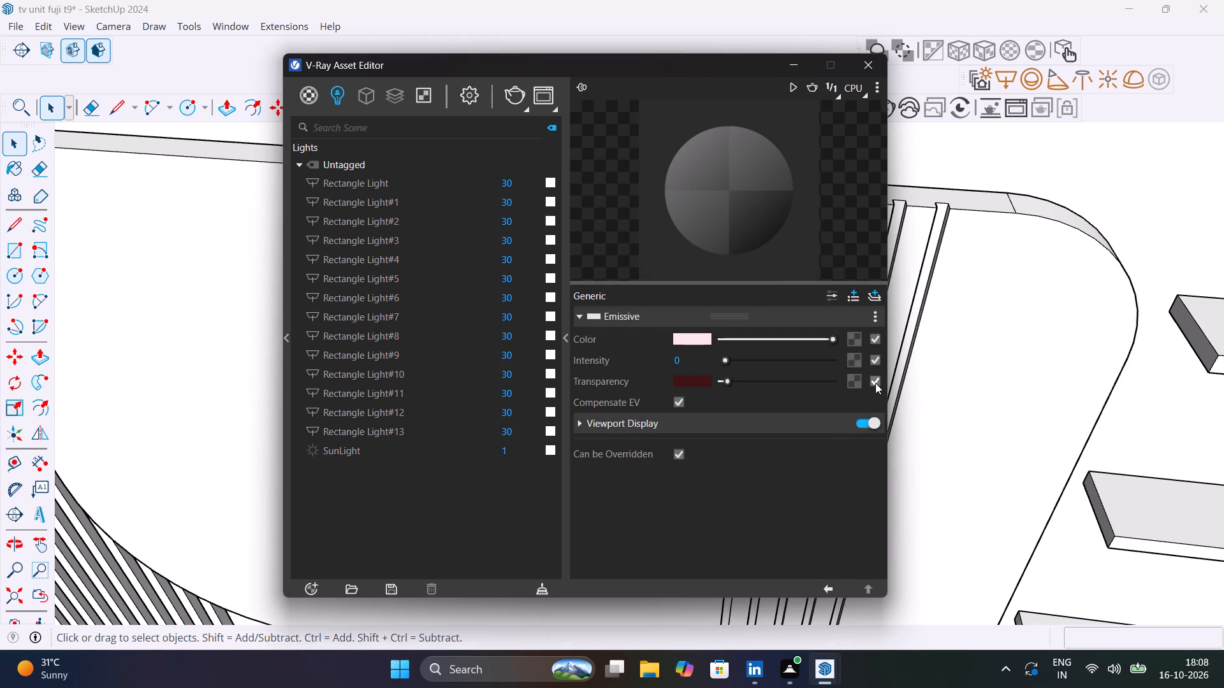
Lighten the white light material's emissive transparency colour to a pale greyish pink using the V-Ray Color Picker.
left_click(701, 381)
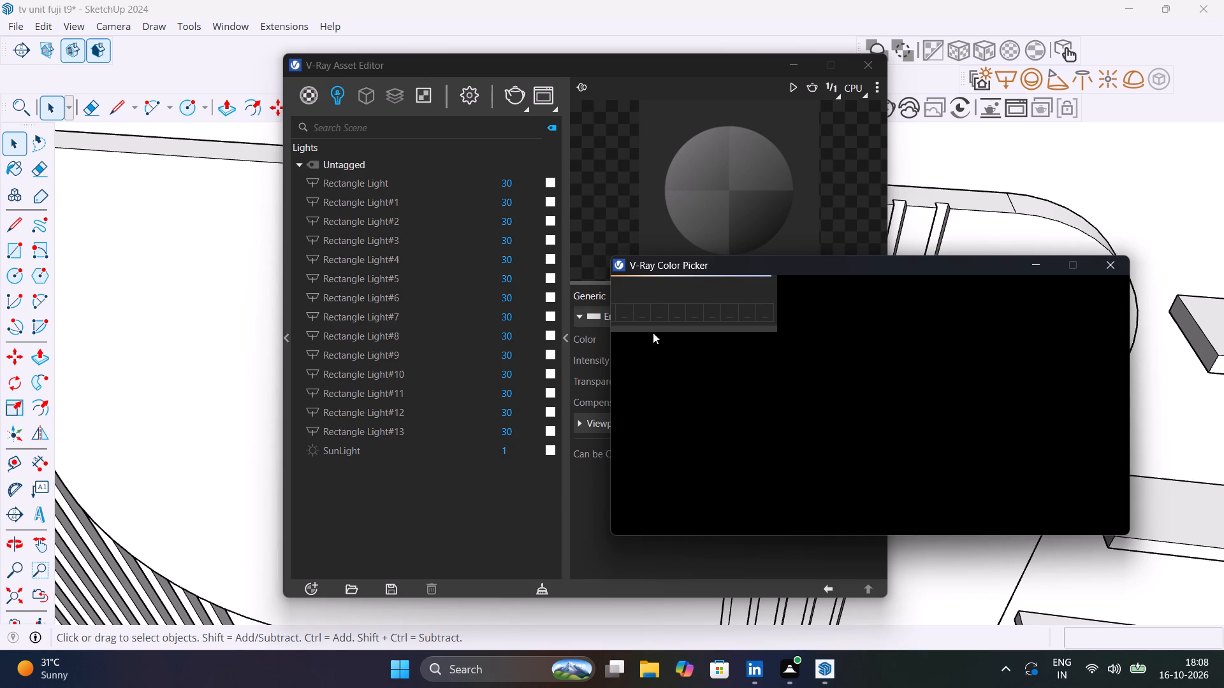
left_click(629, 327)
left_click(625, 313)
left_click(710, 275)
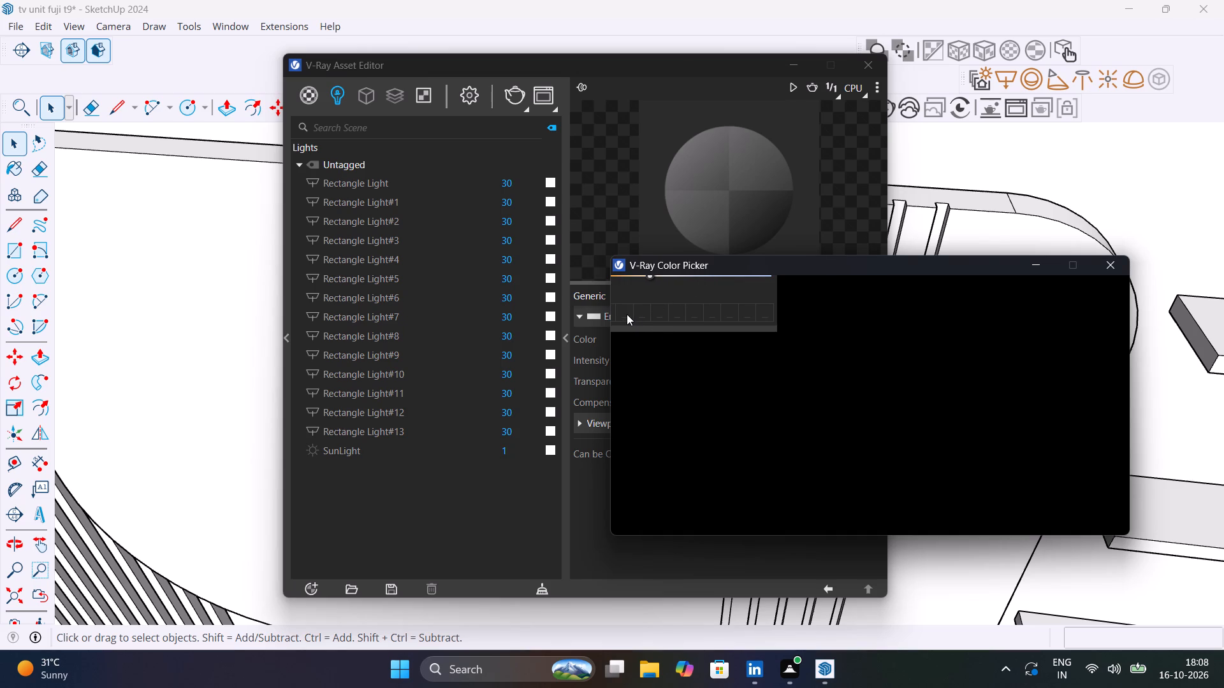
left_click(627, 314)
left_click(645, 316)
left_click(632, 326)
left_click(1035, 262)
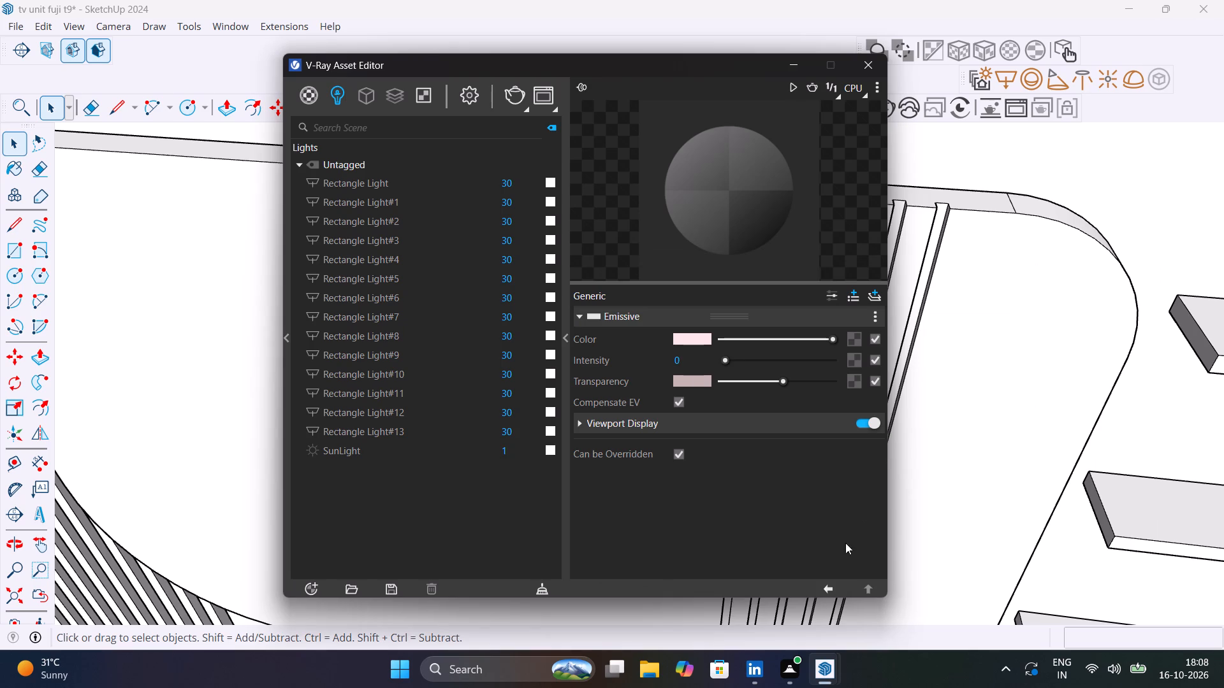
left_click(900, 593)
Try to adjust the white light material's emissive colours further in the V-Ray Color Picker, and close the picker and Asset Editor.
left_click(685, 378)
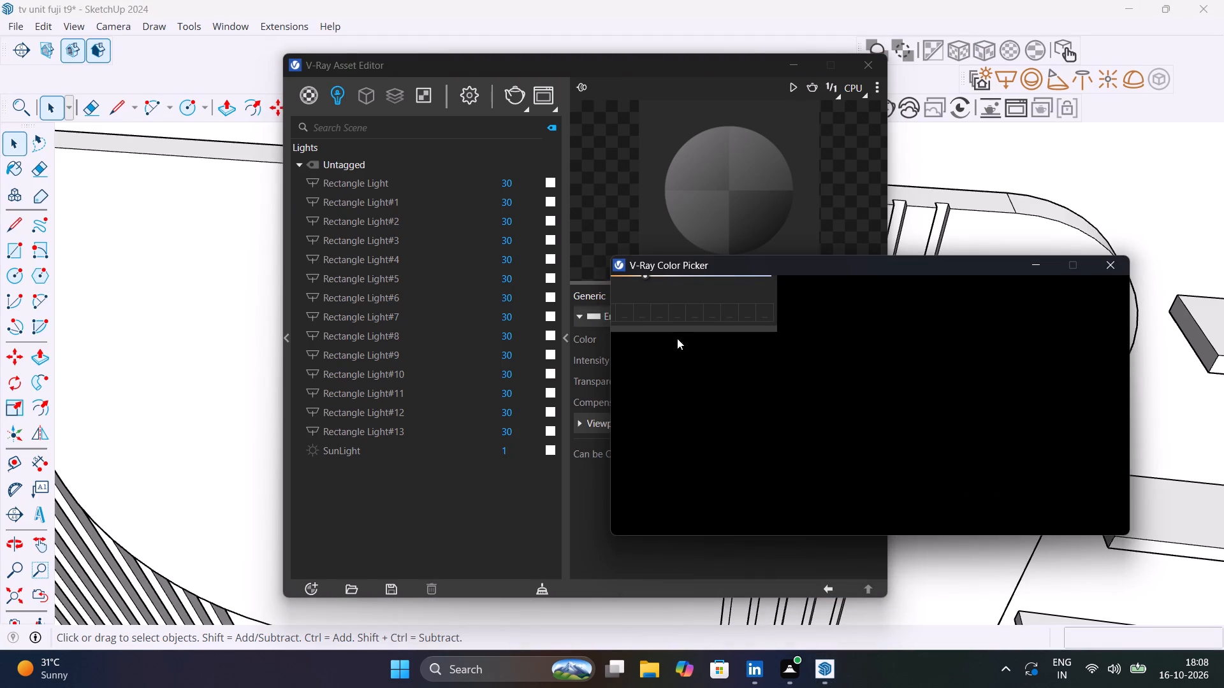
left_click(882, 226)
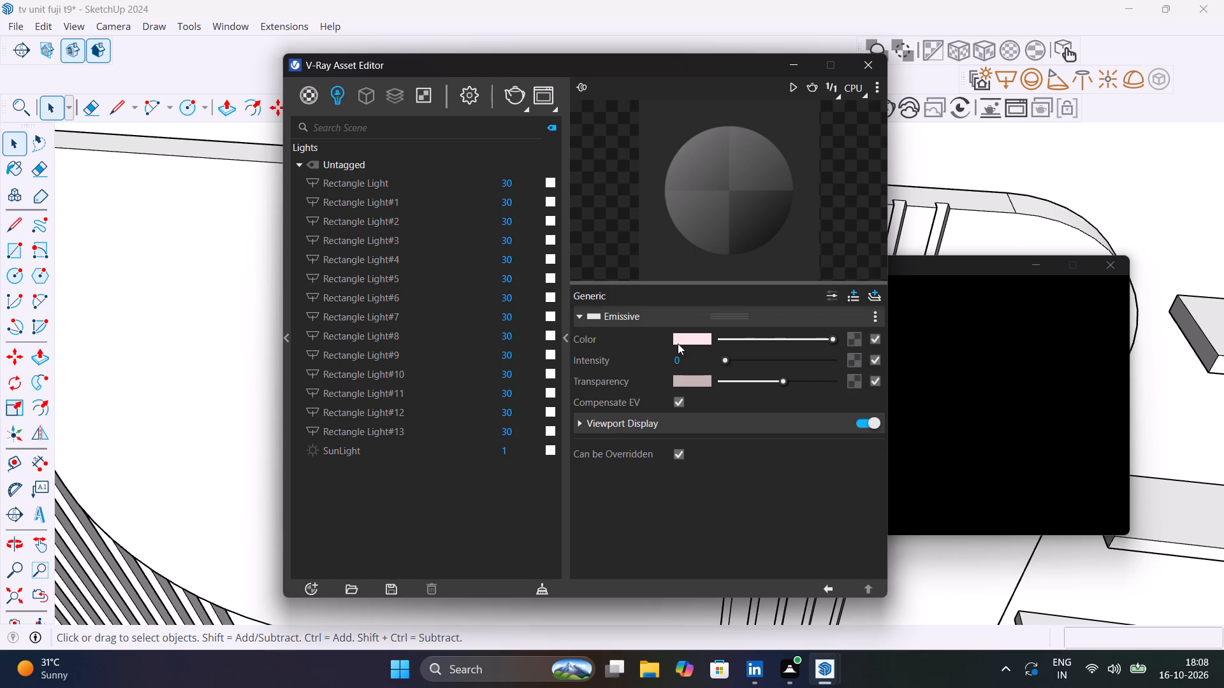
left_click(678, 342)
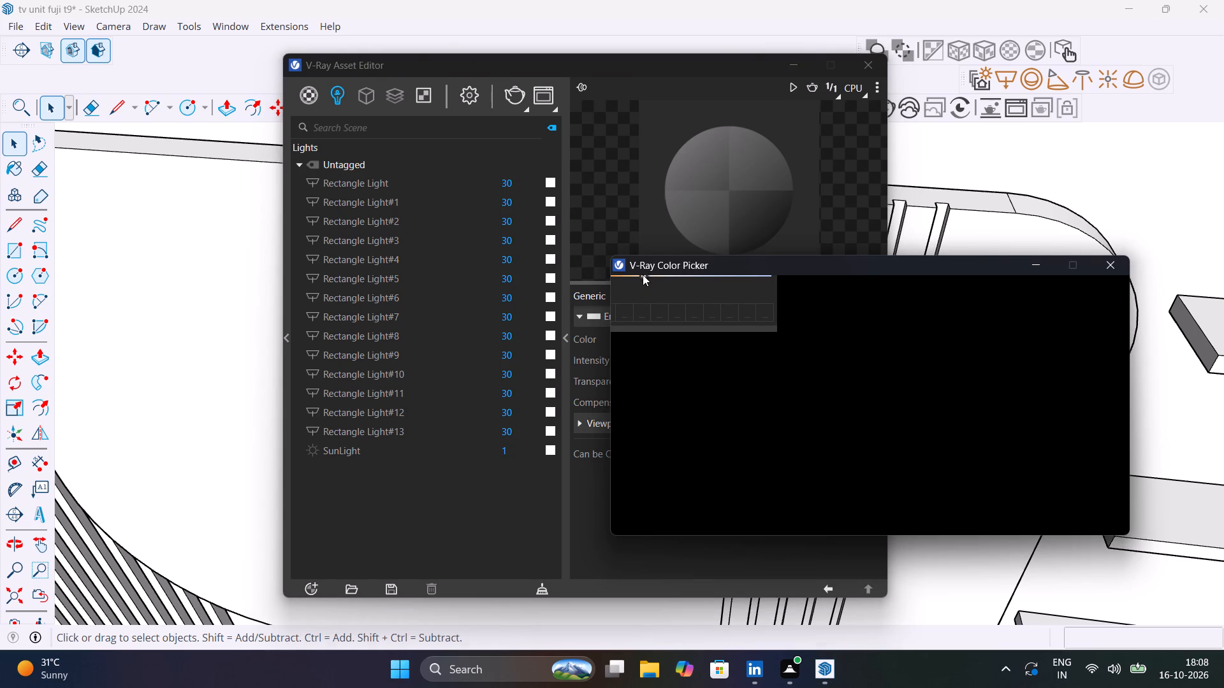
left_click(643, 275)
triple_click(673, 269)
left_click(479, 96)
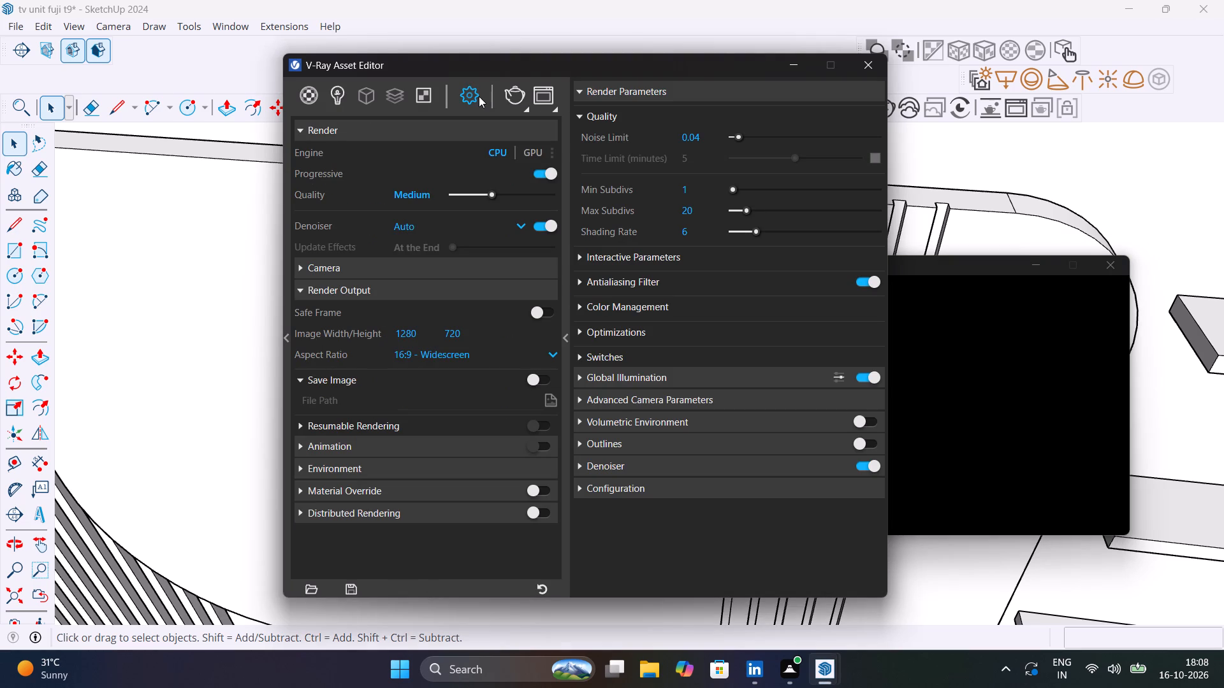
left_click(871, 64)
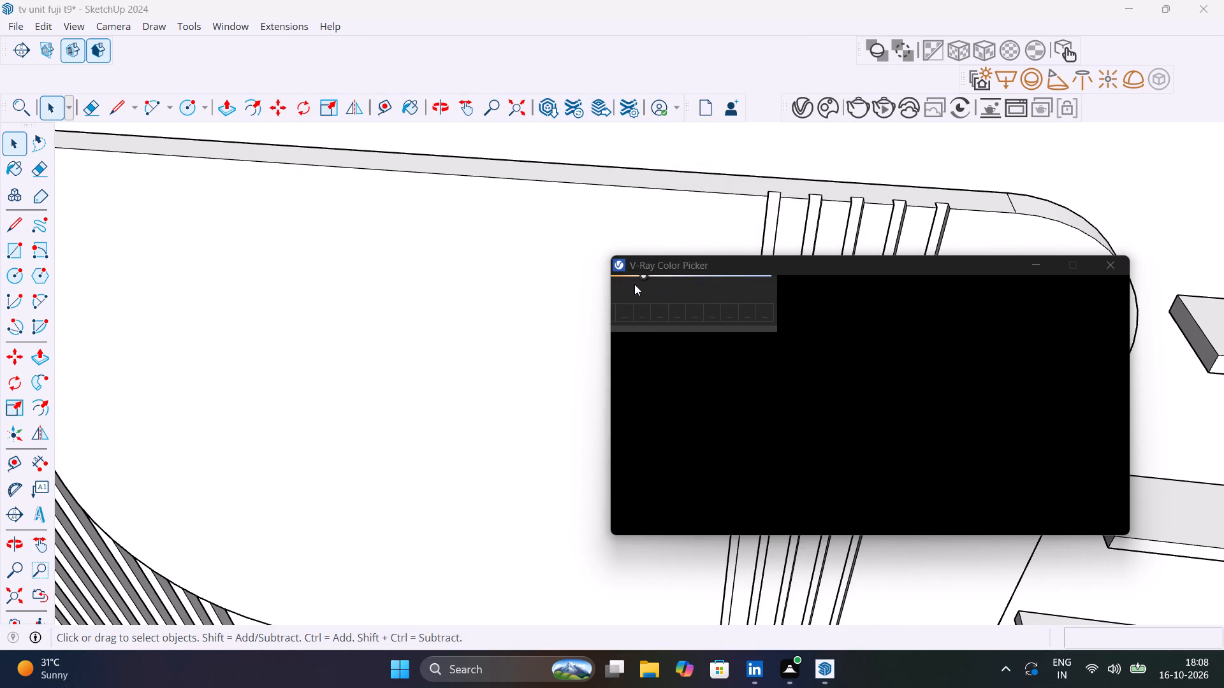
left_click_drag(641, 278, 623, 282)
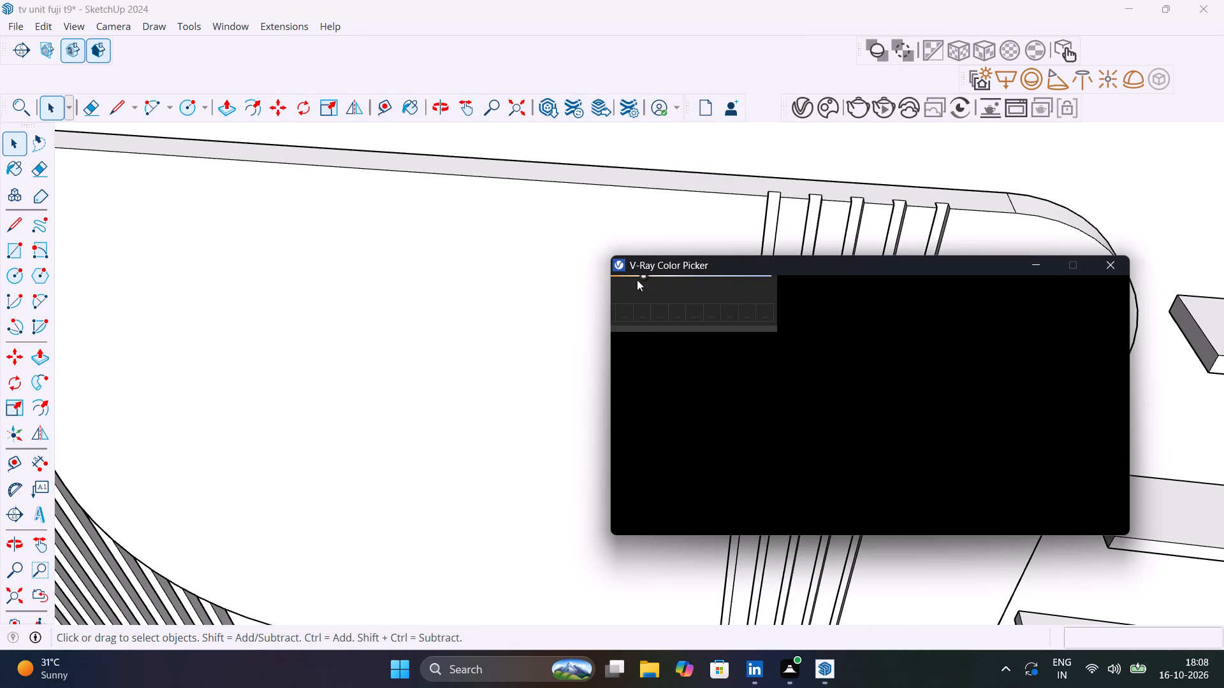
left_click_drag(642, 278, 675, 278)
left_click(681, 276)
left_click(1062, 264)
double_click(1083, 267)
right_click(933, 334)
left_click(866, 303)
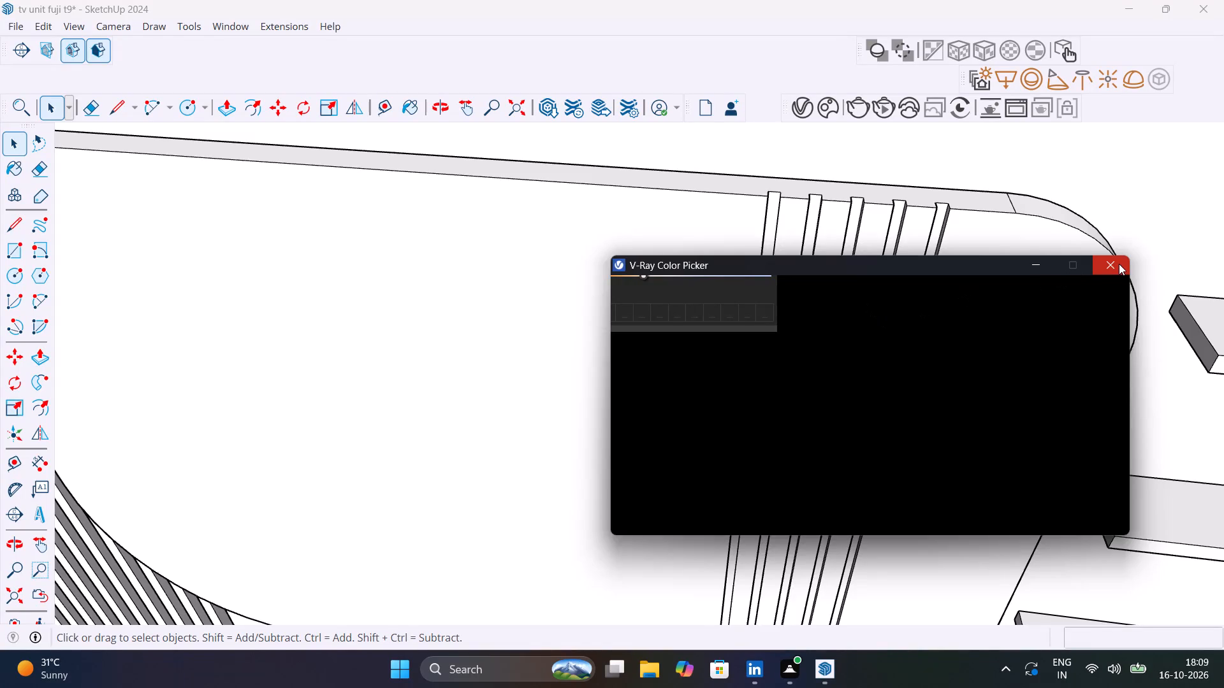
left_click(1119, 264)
Run an interactive test render with the whole rounded TV panel in view, stop it and close the frame buffer.
scroll(884, 305, "down", 7)
middle_click_drag(882, 304, 891, 224)
scroll(892, 222, "up", 1)
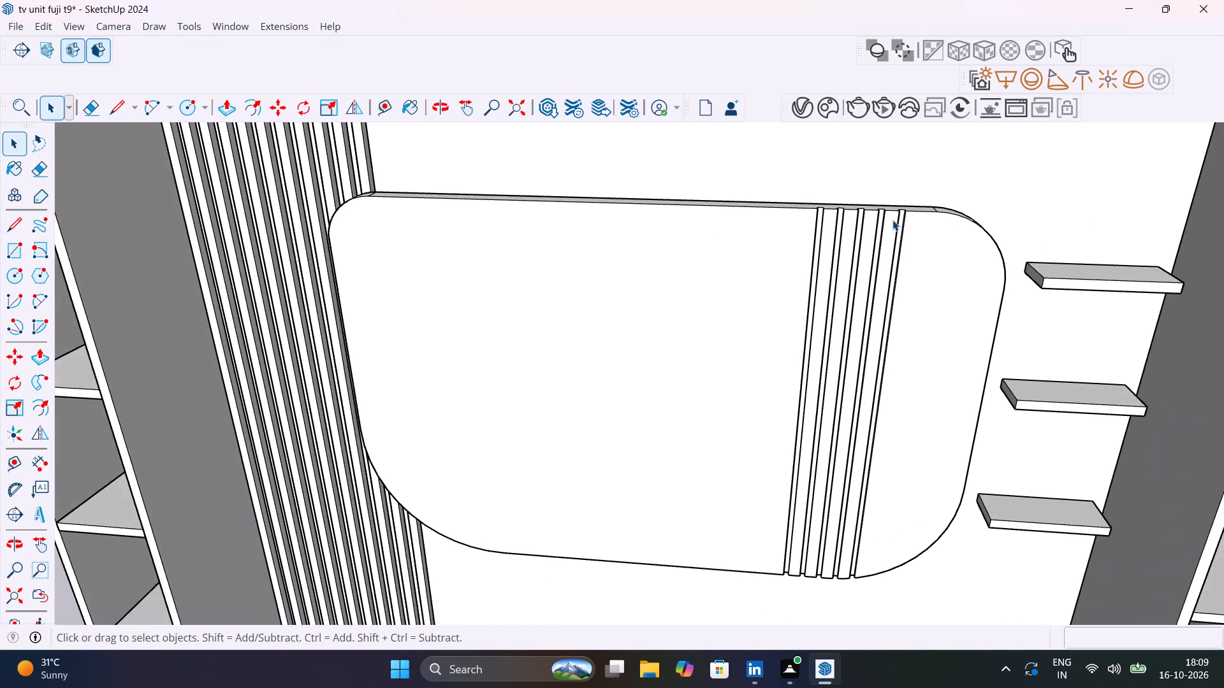
left_click(882, 106)
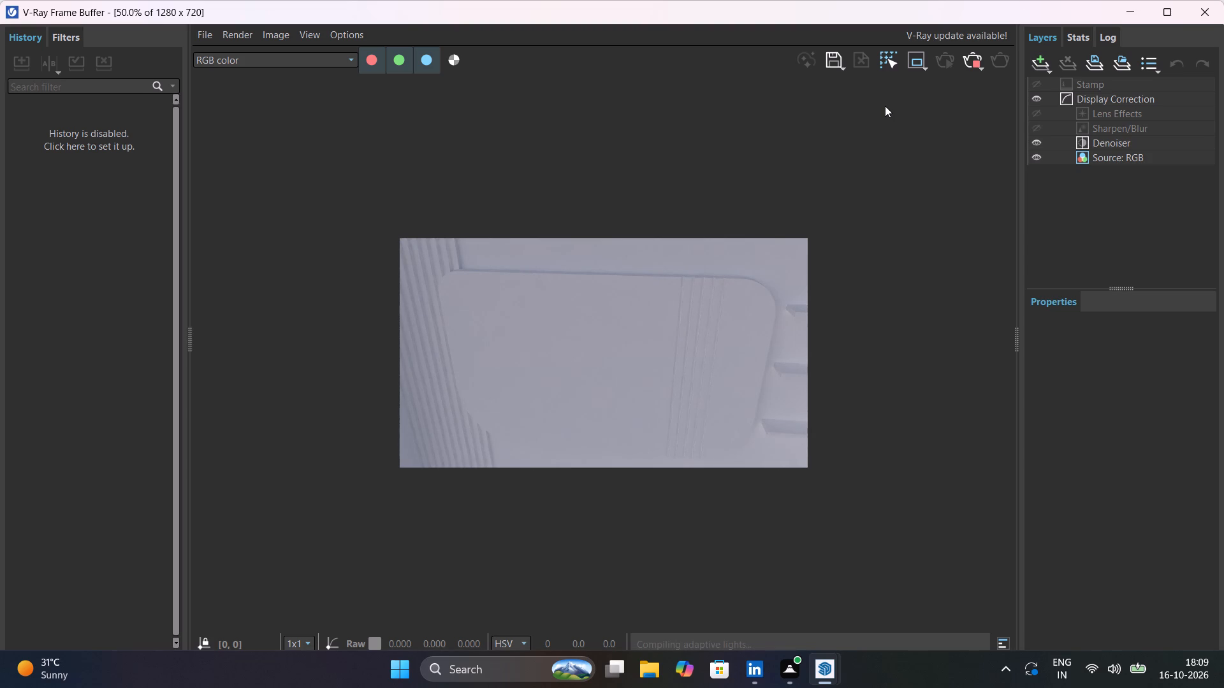
left_click(980, 57)
left_click(1209, 15)
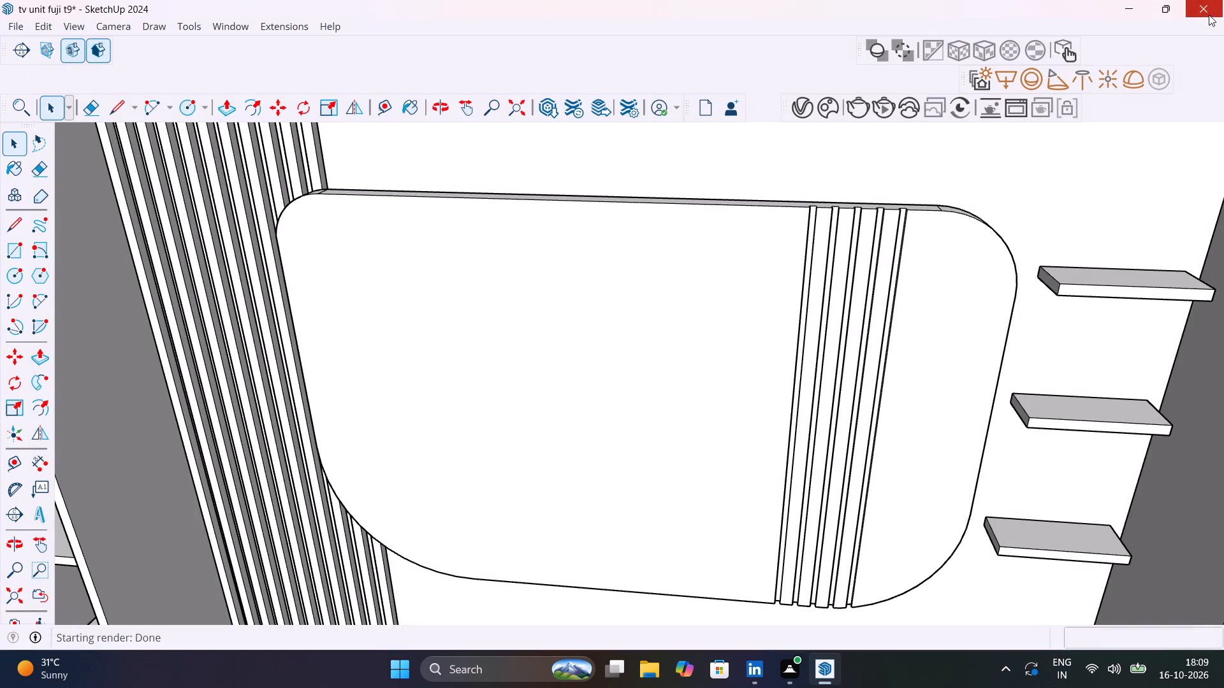
Run a V-Ray test render of the TV panel and compare its RGB and Alpha channels before closing the frame buffer.
left_click(863, 108)
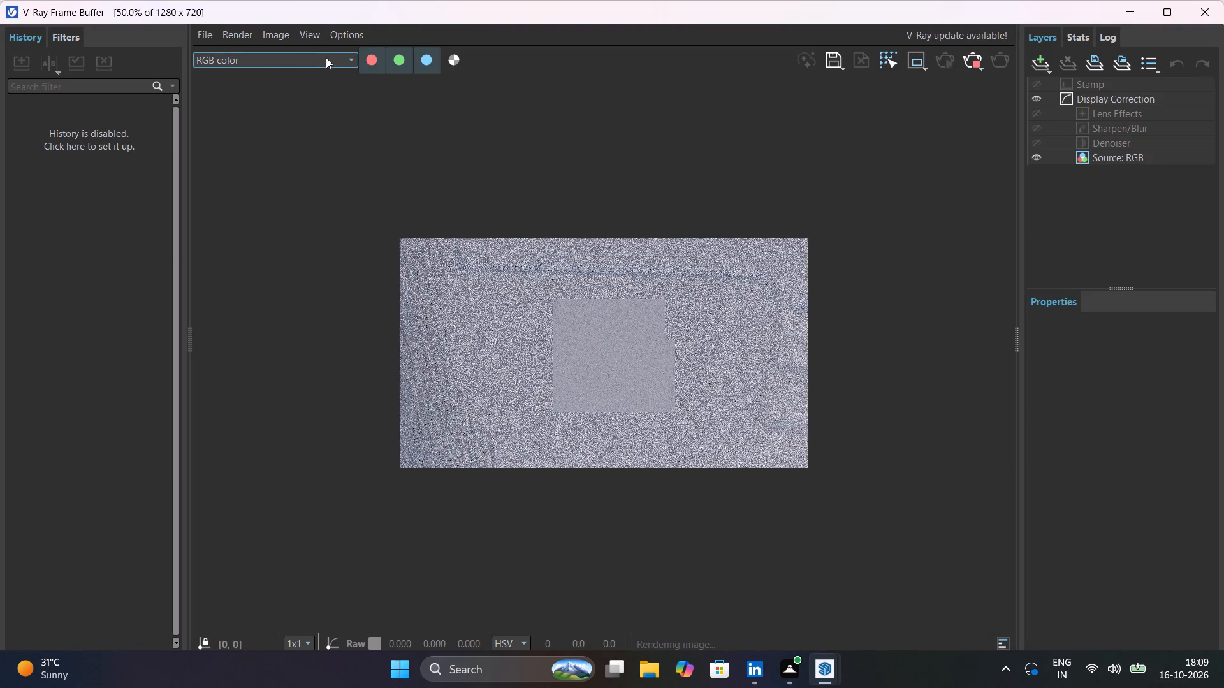
left_click(349, 57)
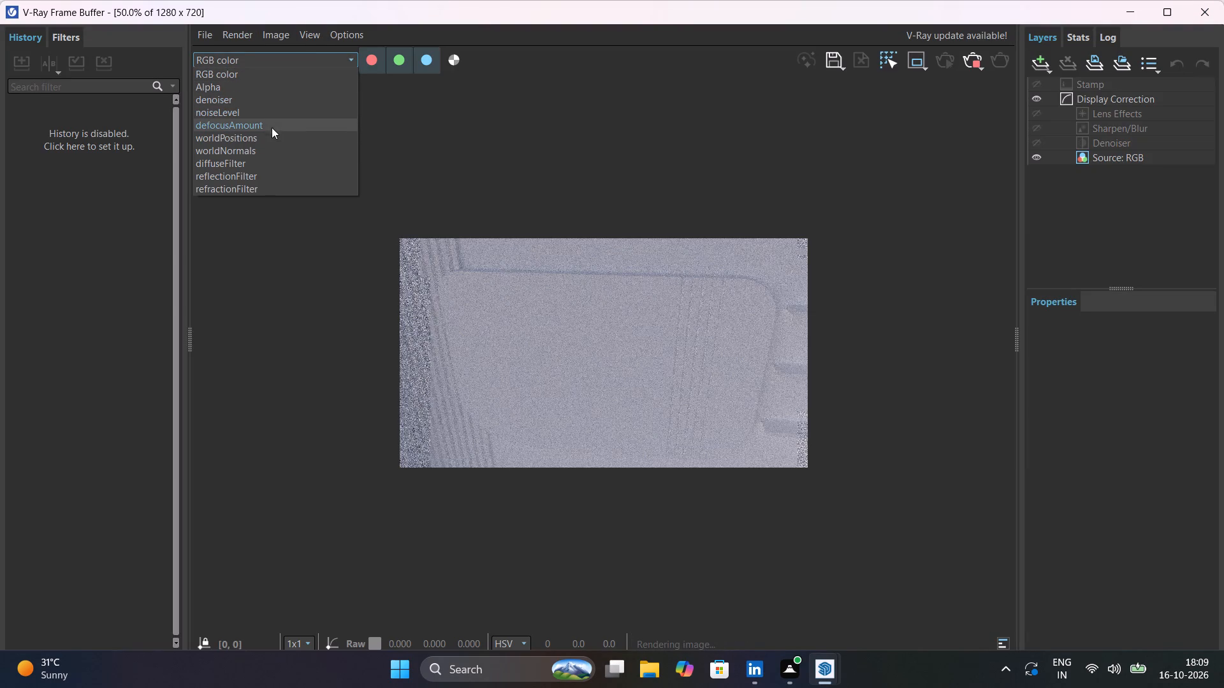
left_click(242, 75)
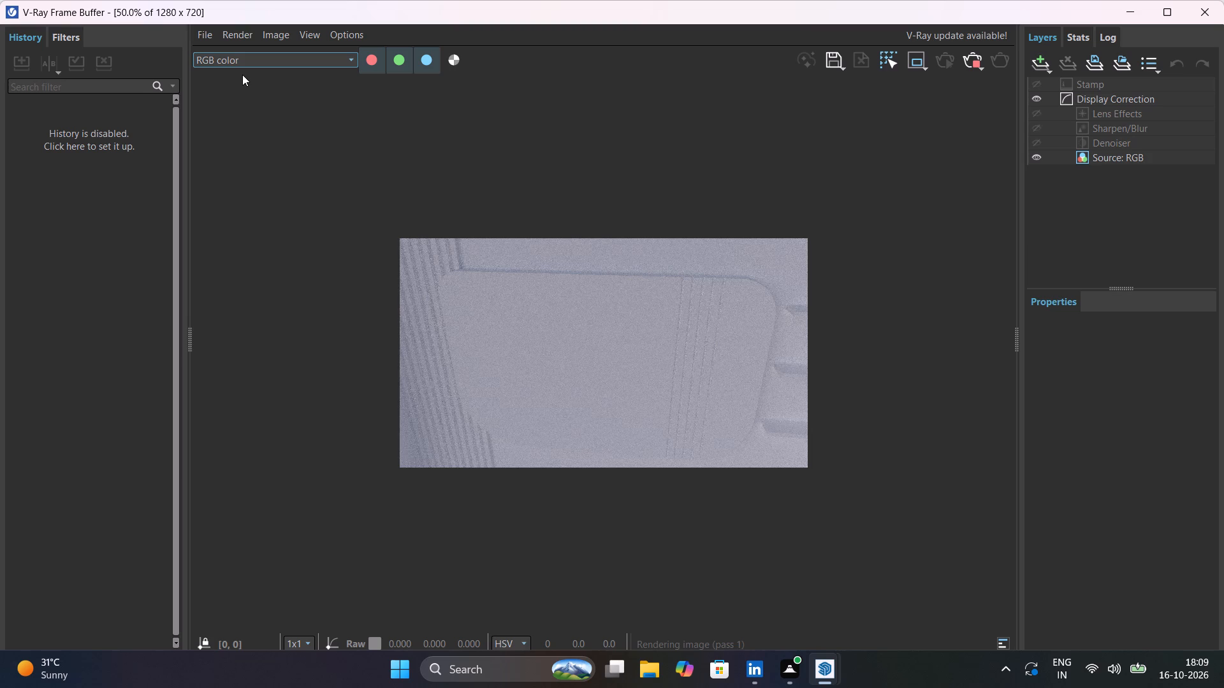
left_click(453, 57)
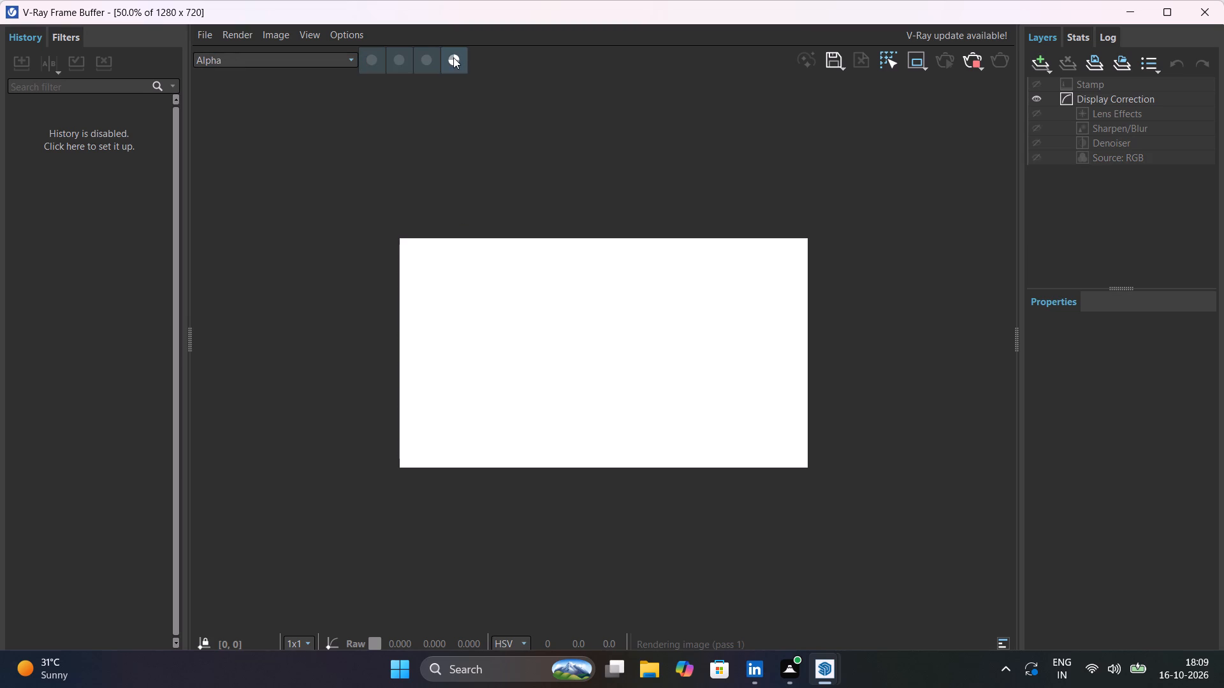
left_click(453, 57)
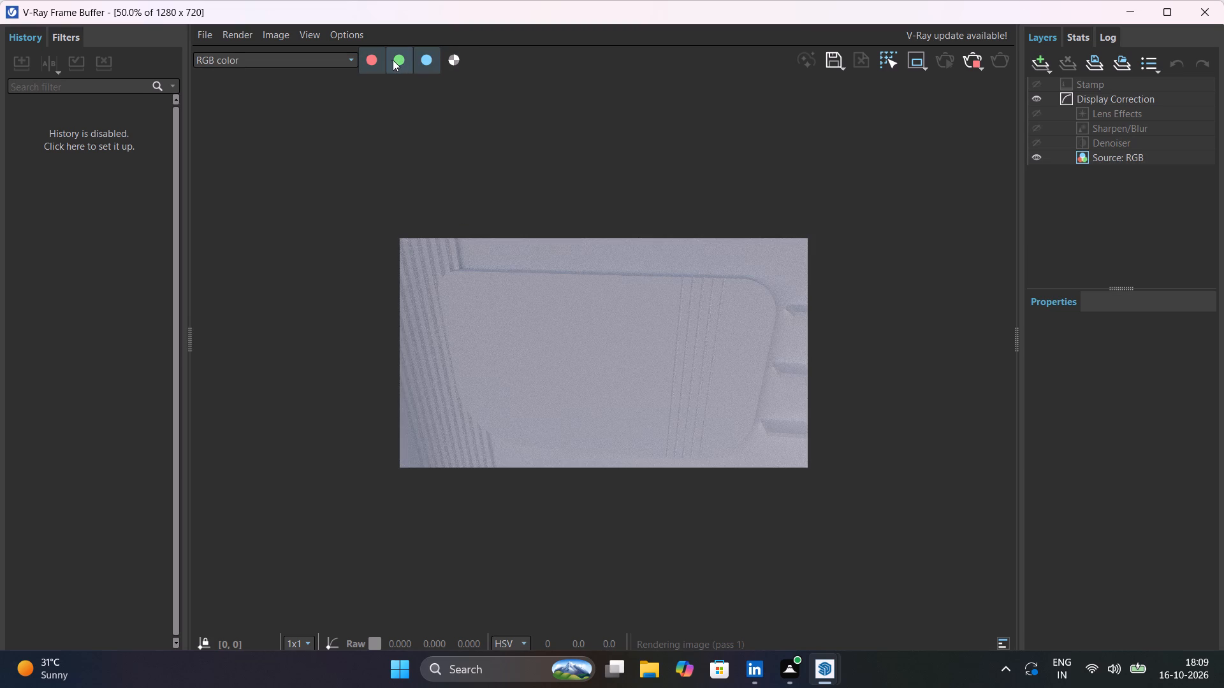
left_click(1223, 16)
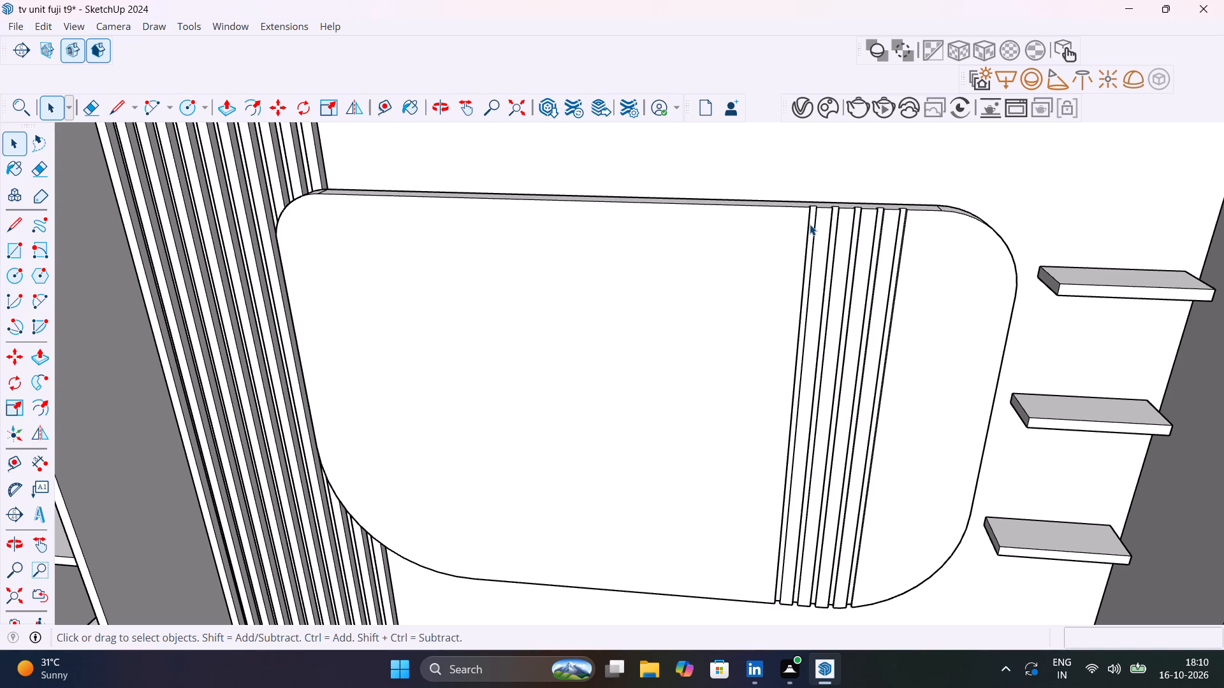
Show the advanced emissive settings of the white light material in the V-Ray Asset Editor.
left_click(799, 111)
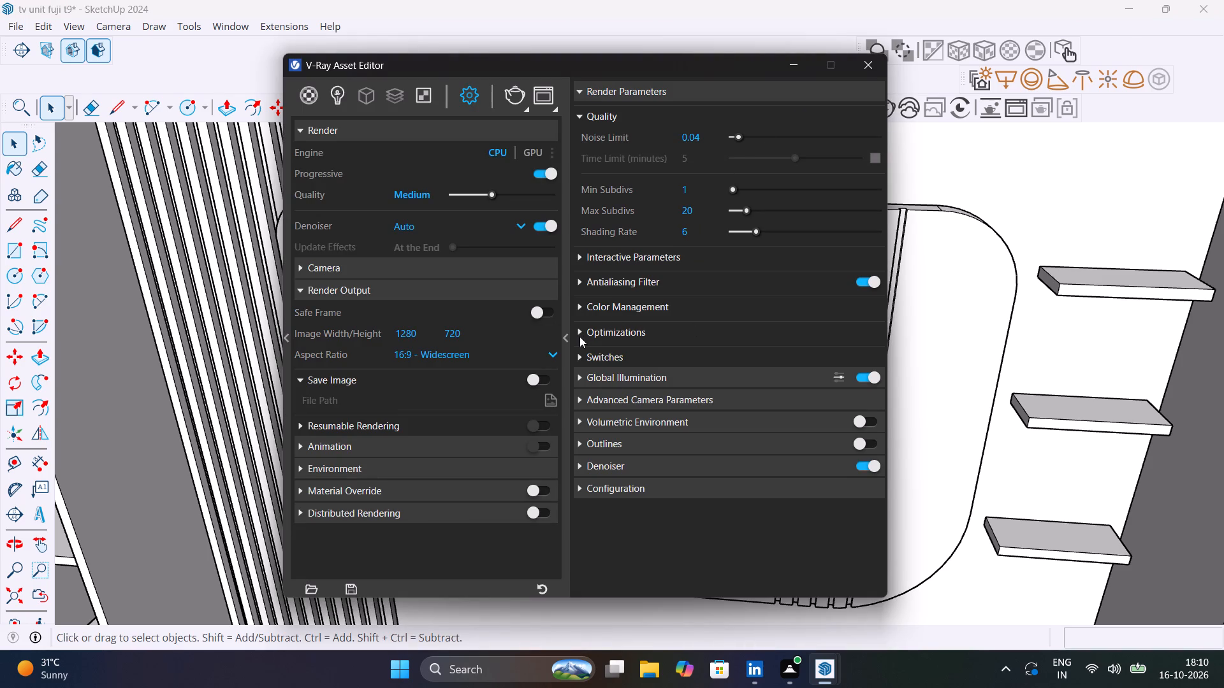
left_click(562, 336)
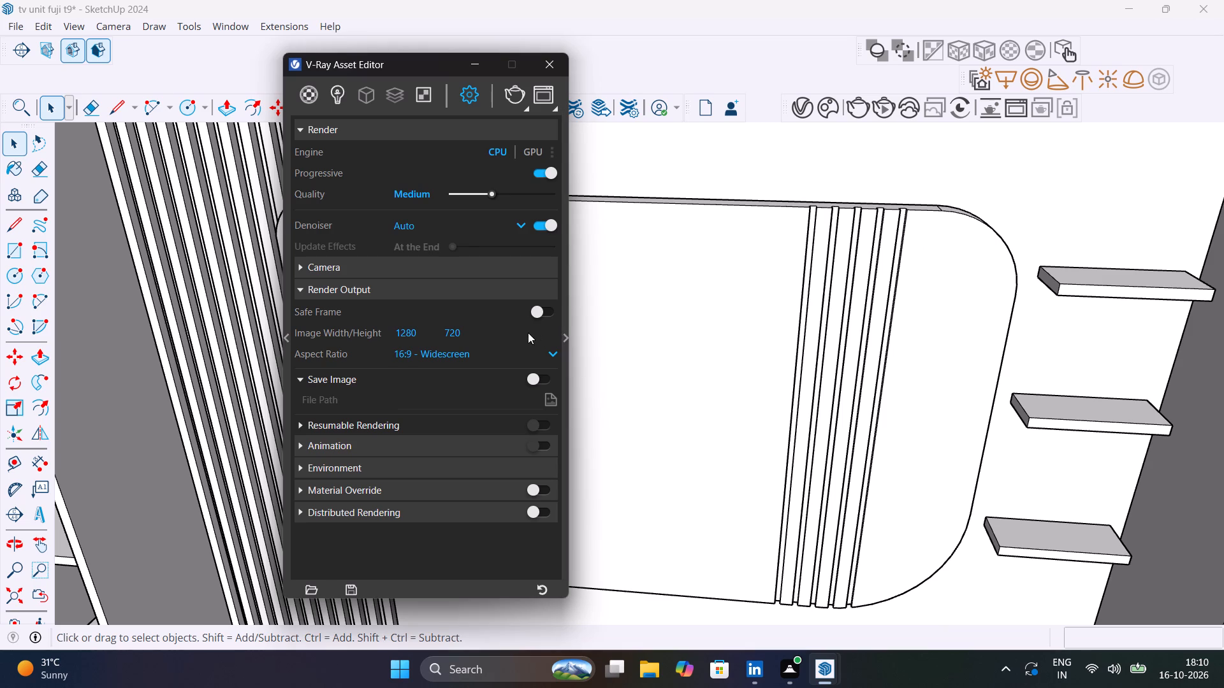
left_click(309, 96)
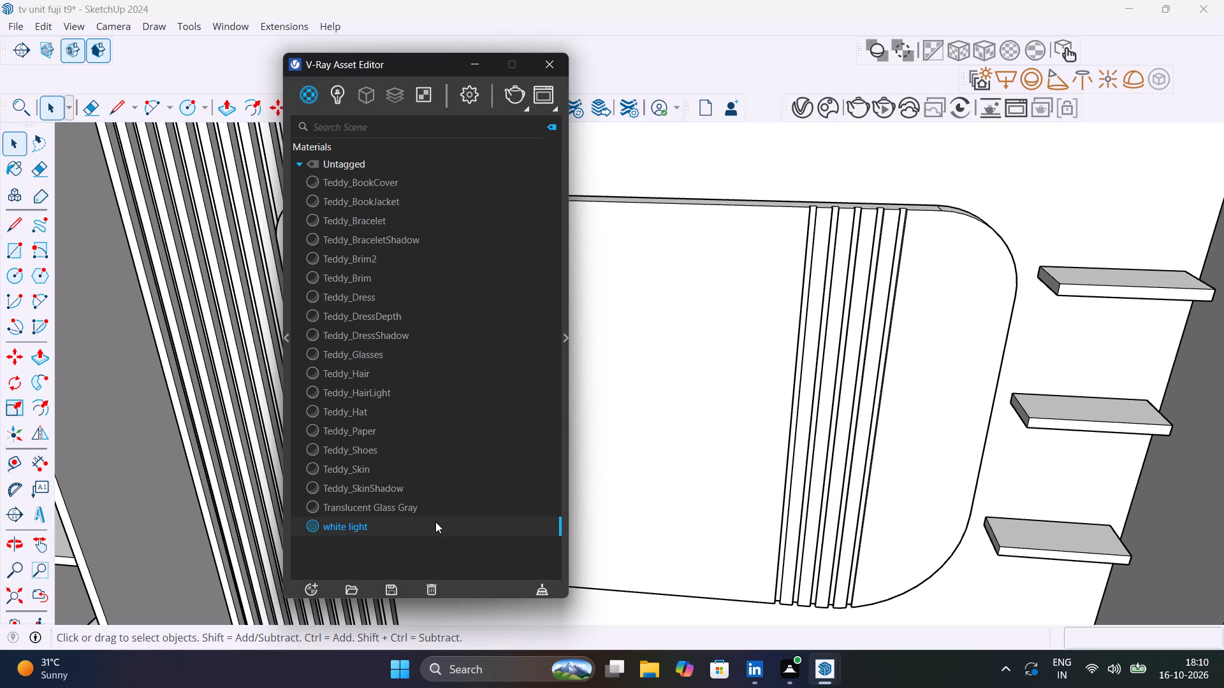
left_click(566, 338)
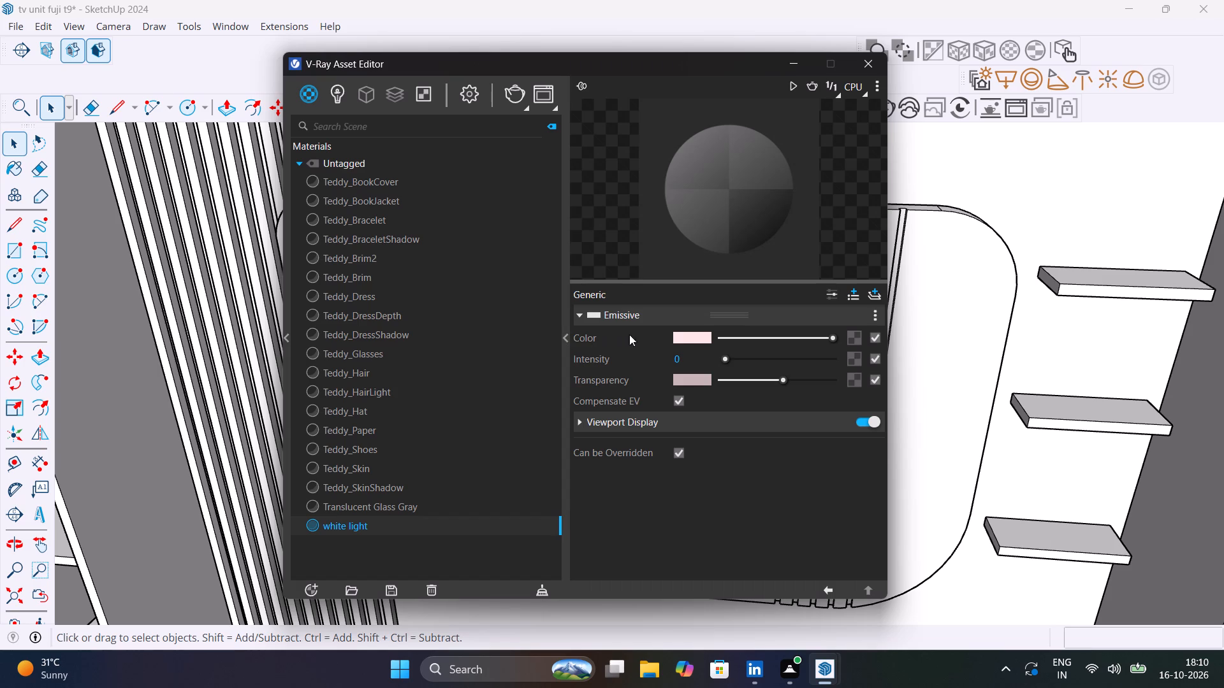
left_click(831, 296)
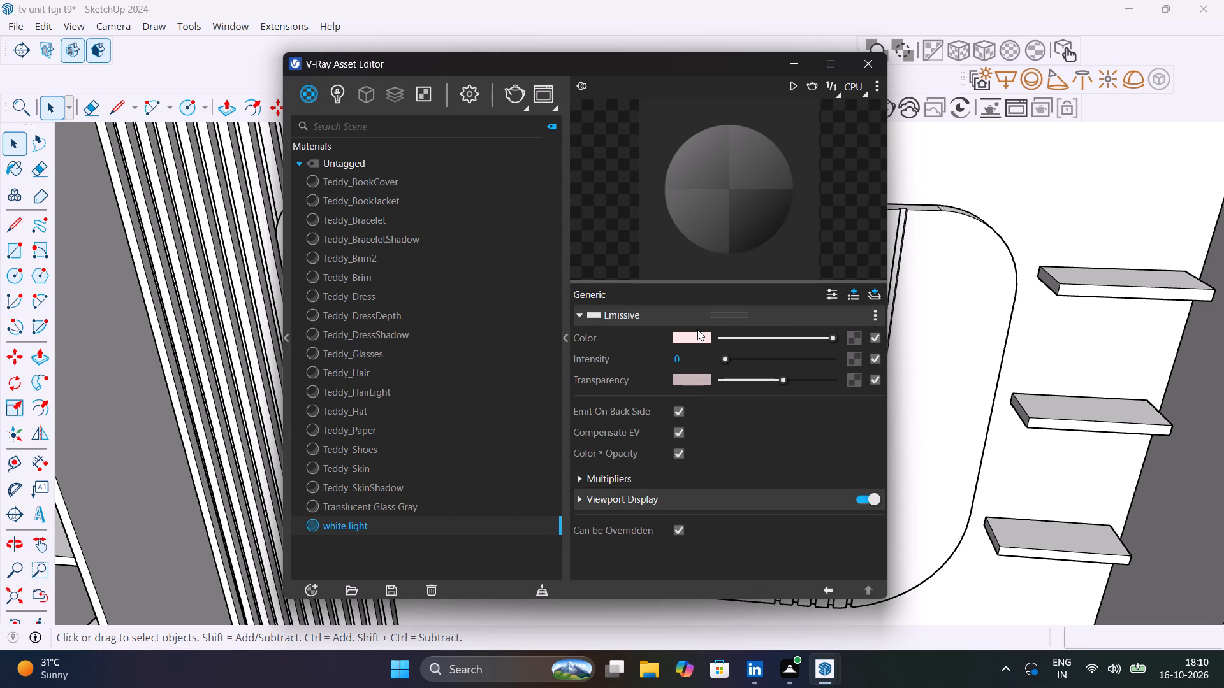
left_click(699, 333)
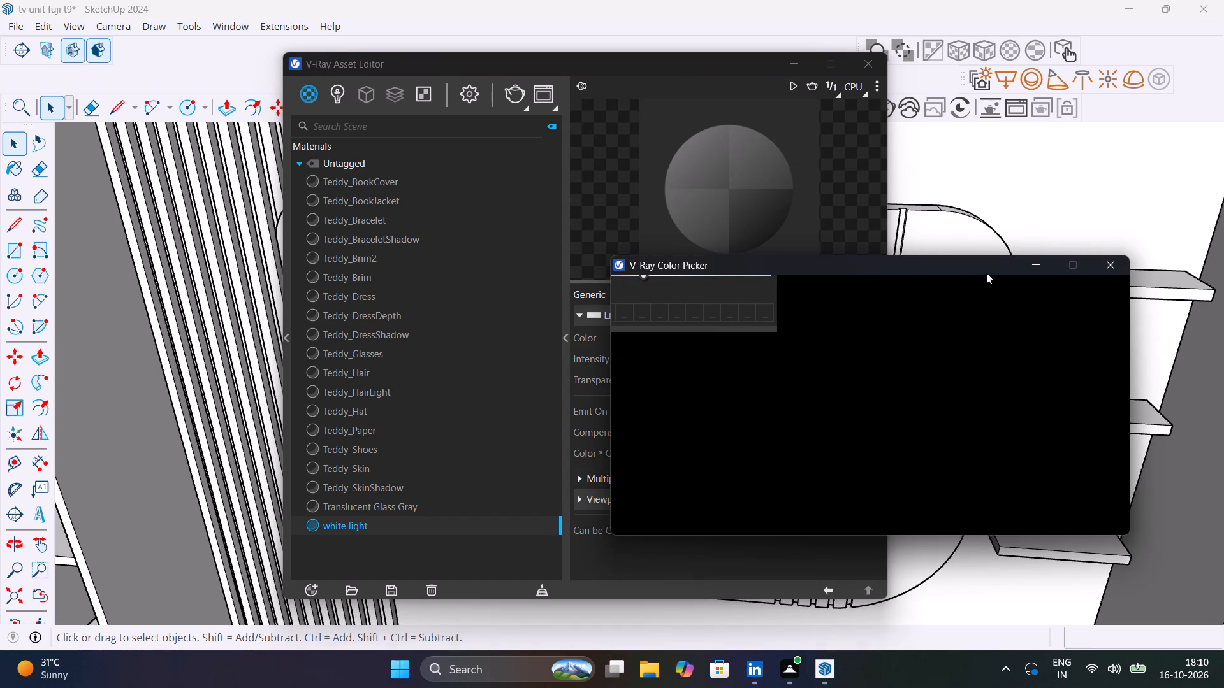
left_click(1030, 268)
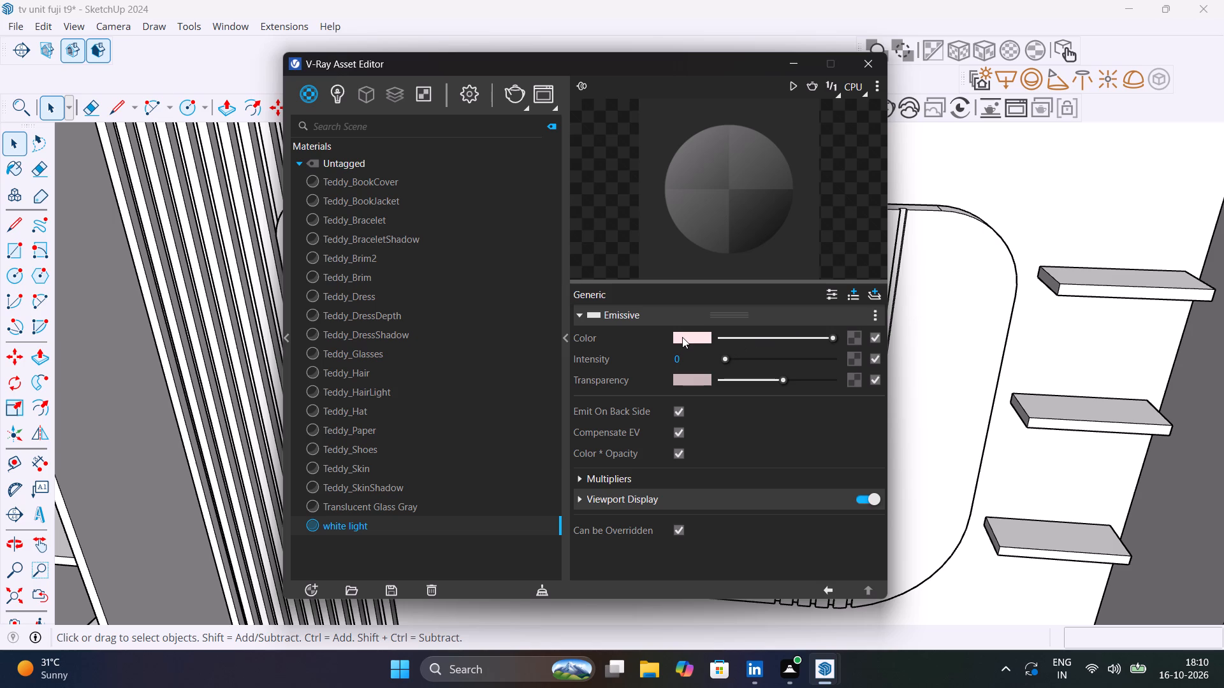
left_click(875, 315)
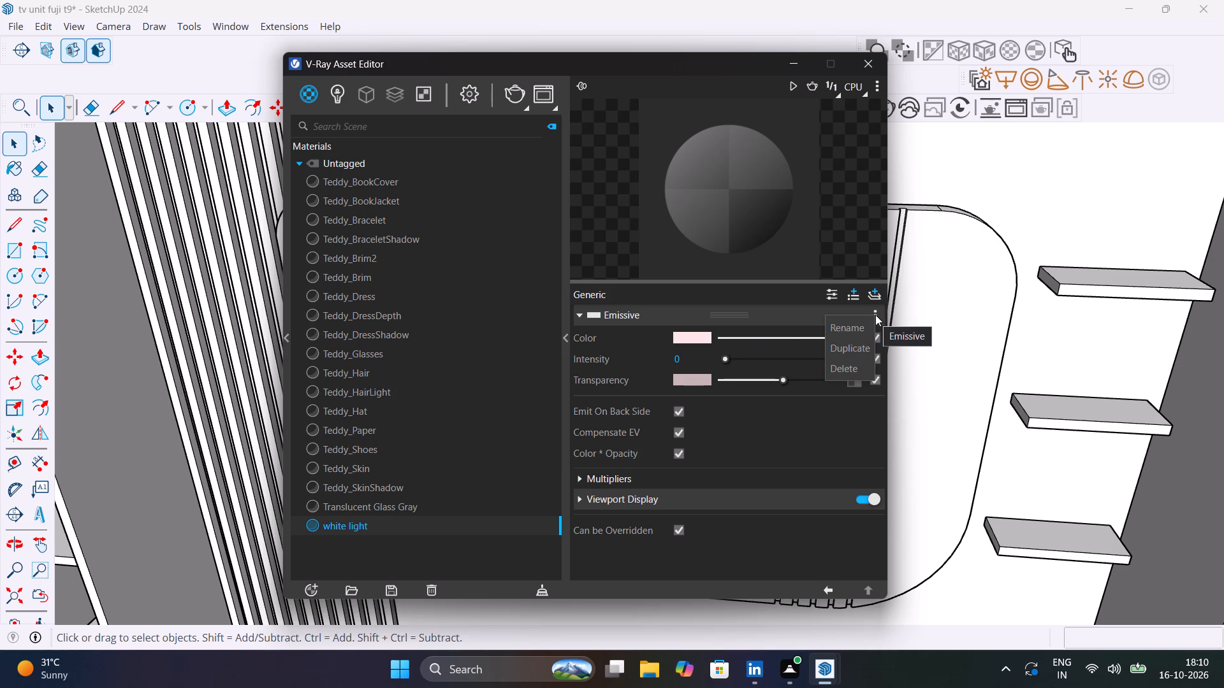
Start the material preview and darken the white light material's emissive colour to a dark brownish grey.
left_click(793, 87)
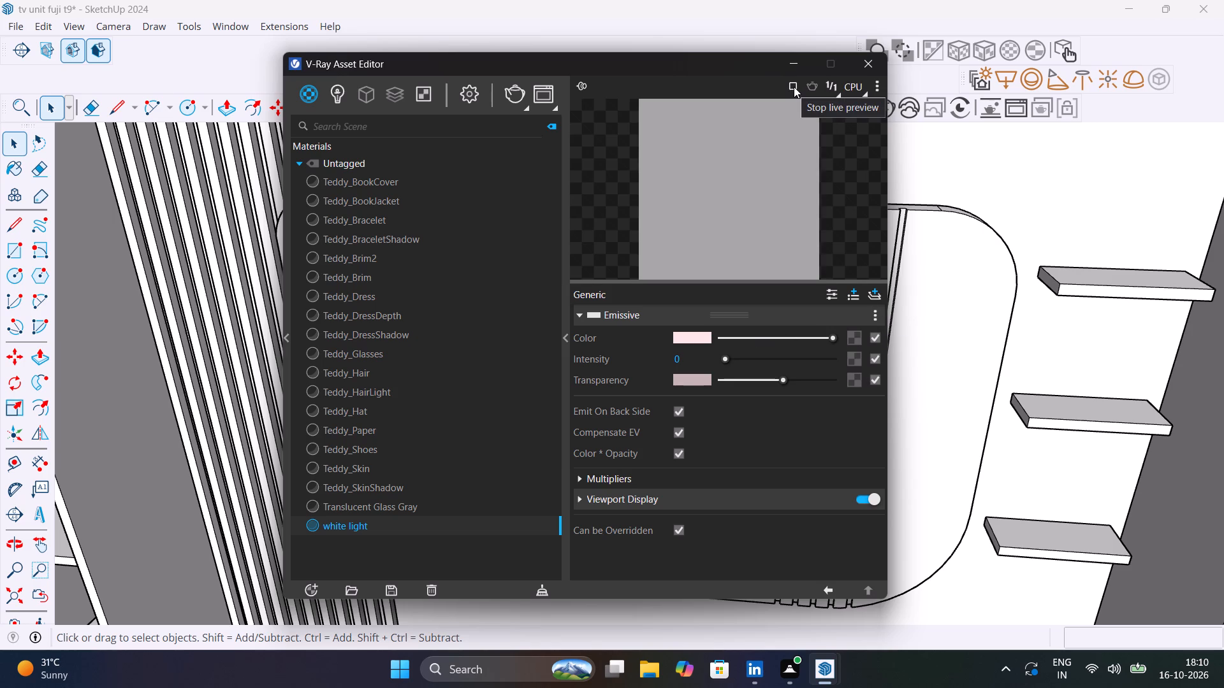
left_click(798, 336)
left_click(786, 339)
left_click(762, 342)
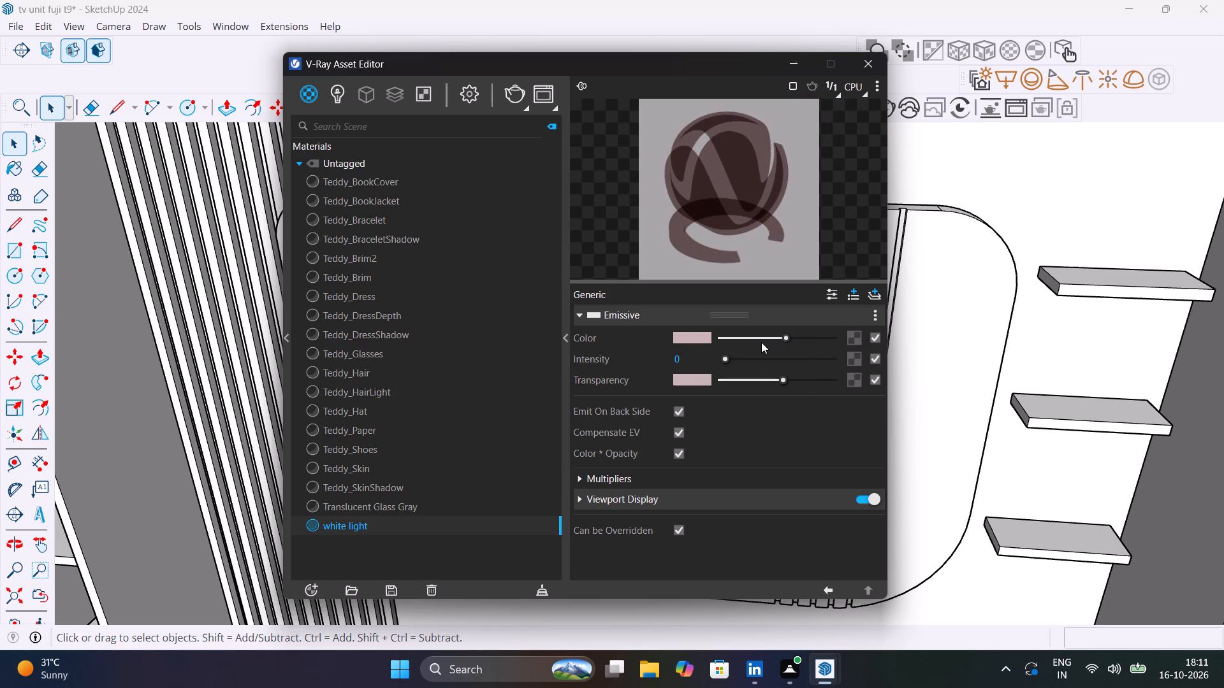
left_click(747, 341)
left_click(732, 341)
Change the white light material's transparency colour to red in the V-Ray Color Picker and close the picker.
left_click(690, 382)
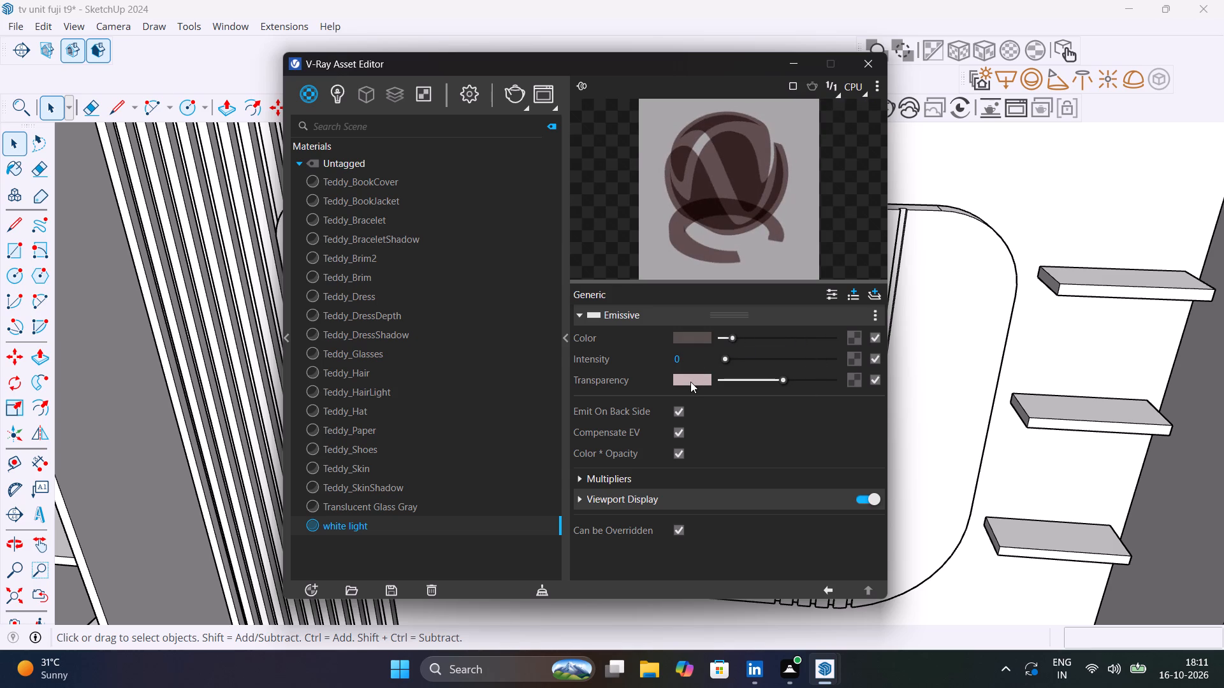
scroll(659, 306, "up", 4)
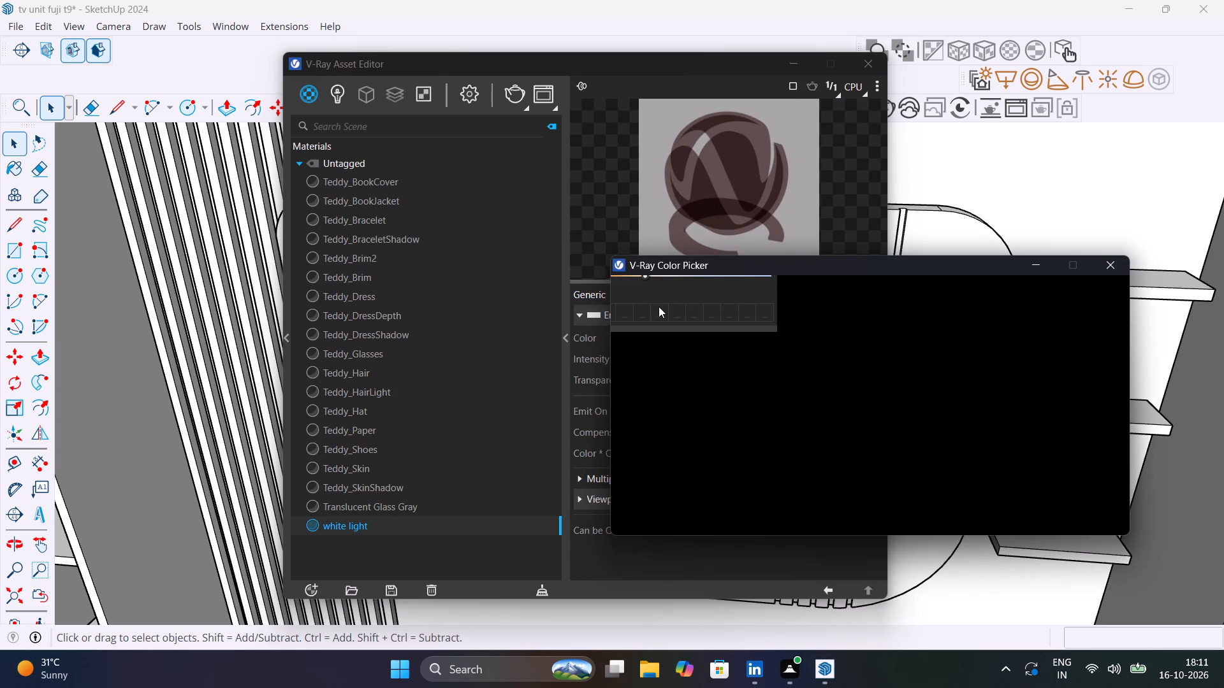
scroll(659, 306, "up", 2)
scroll(659, 306, "down", 20)
scroll(659, 306, "down", 20)
scroll(659, 306, "down", 8)
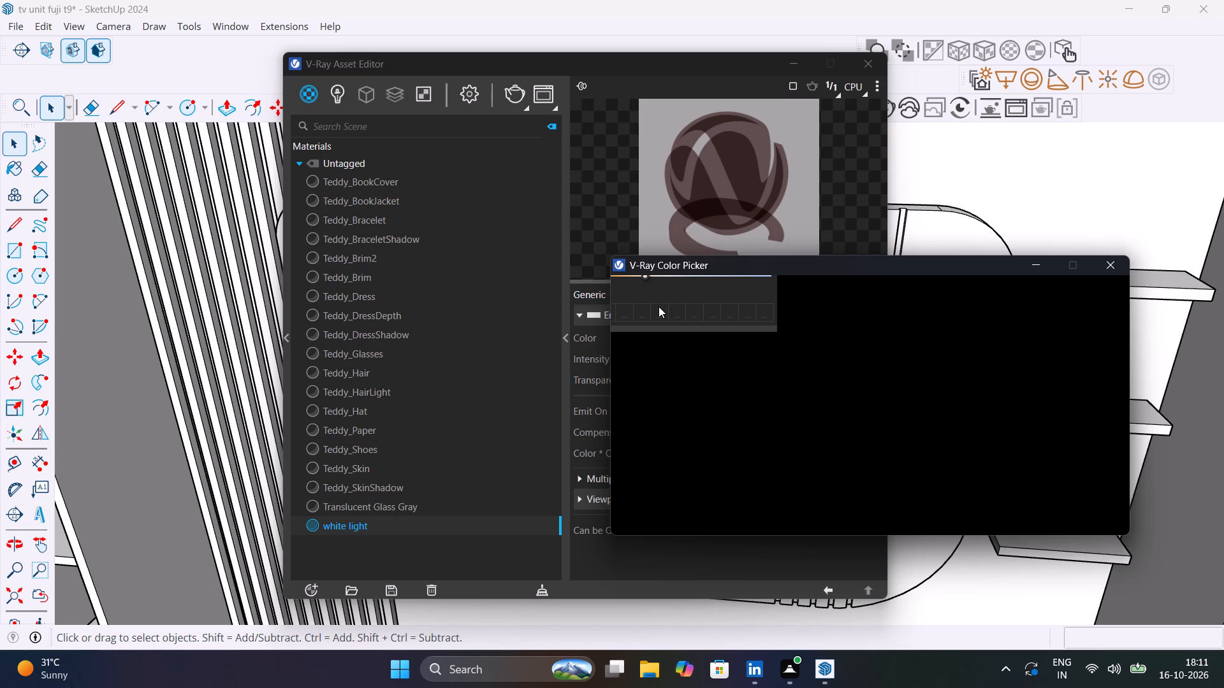
scroll(659, 306, "down", 20)
scroll(659, 306, "down", 15)
triple_click(659, 306)
triple_click(659, 306)
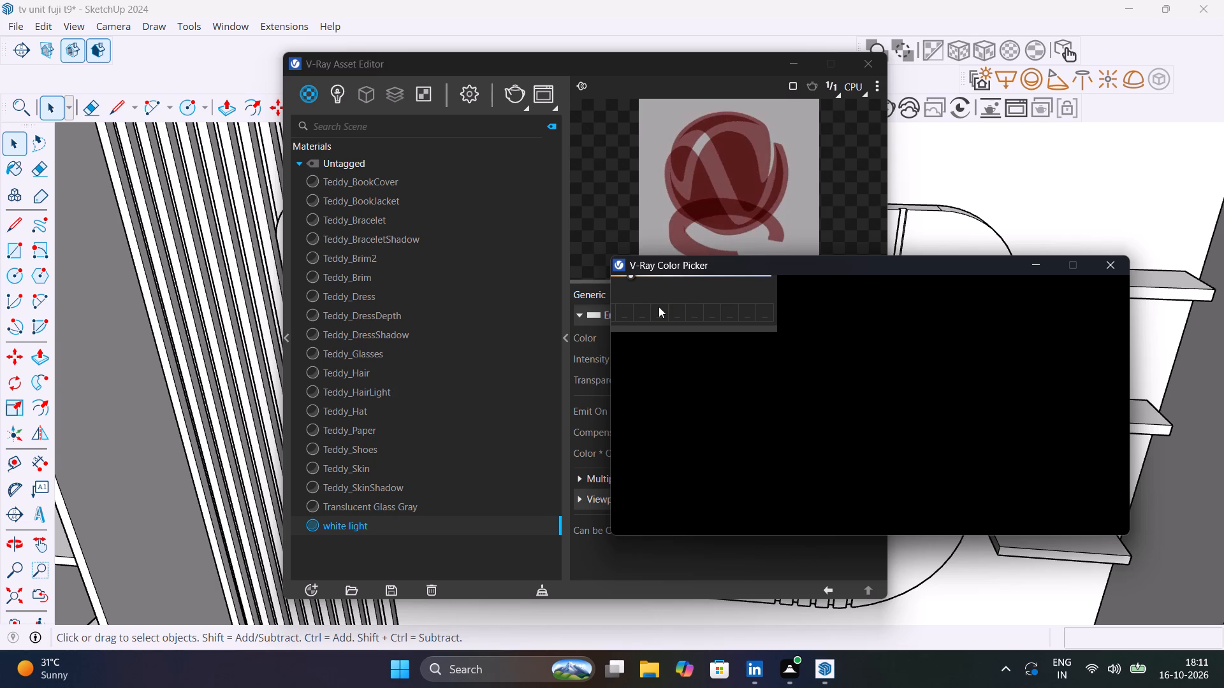
triple_click(659, 306)
triple_click(645, 313)
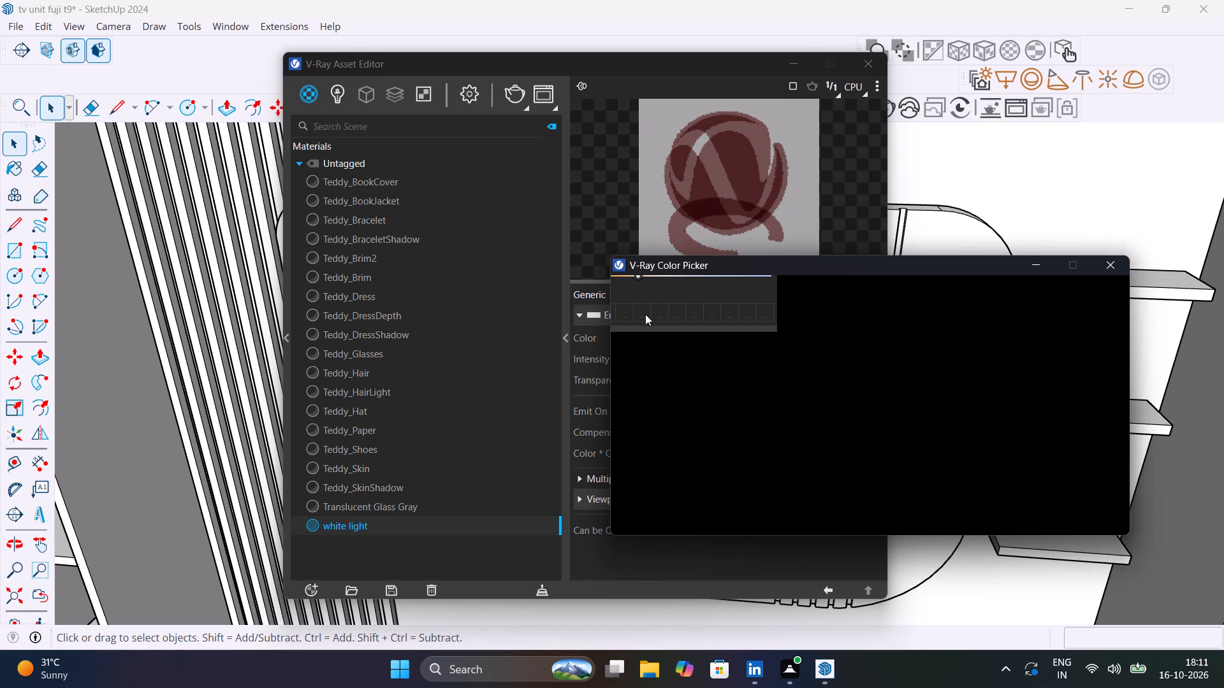
left_click(645, 314)
double_click(622, 315)
left_click(622, 316)
left_click(683, 314)
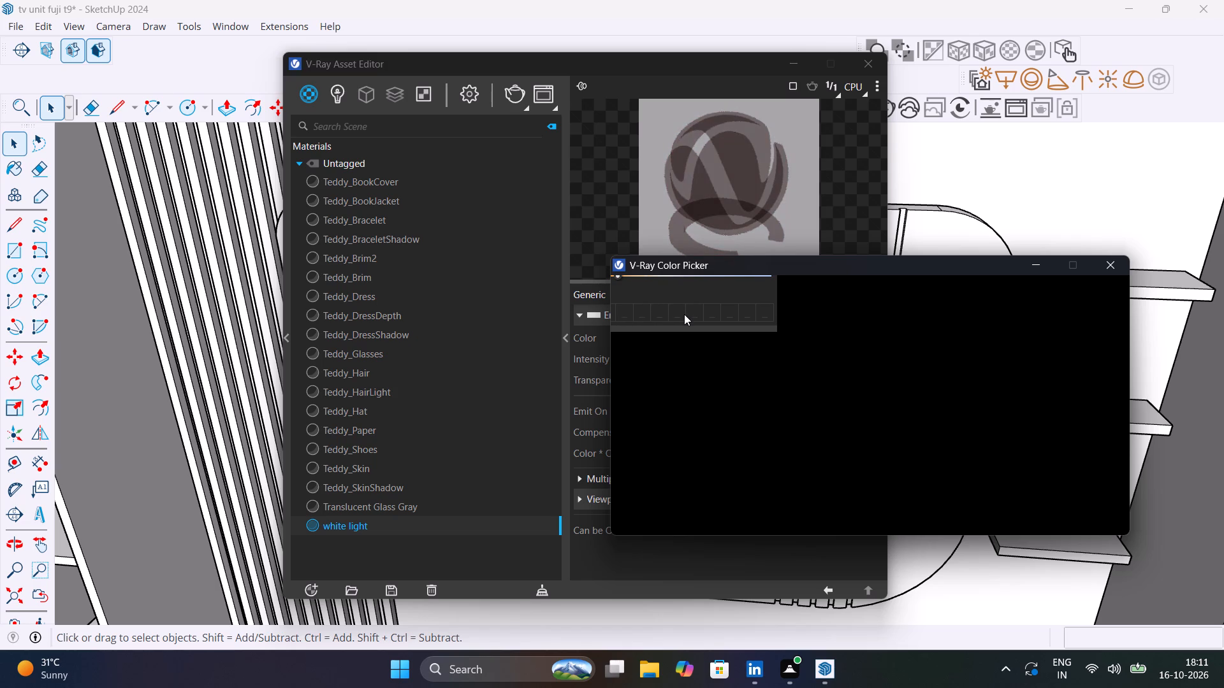
left_click(696, 317)
left_click(718, 317)
left_click(733, 317)
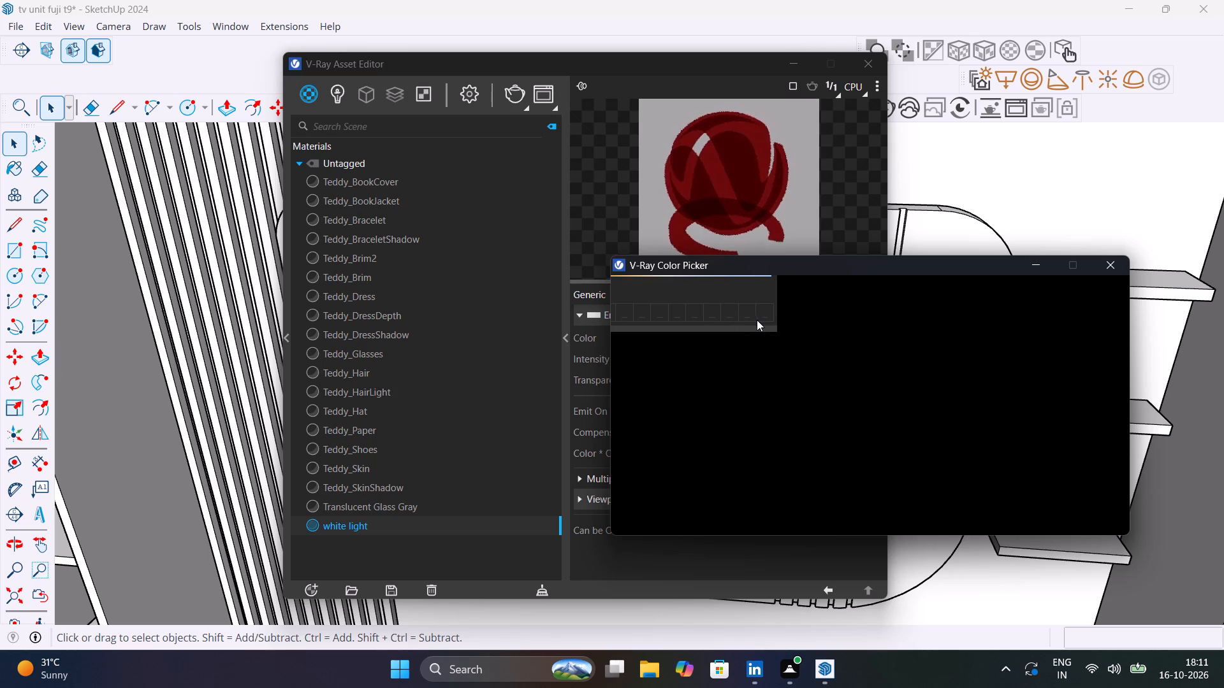
left_click(757, 320)
left_click(764, 321)
scroll(659, 313, "up", 7)
left_click(1121, 268)
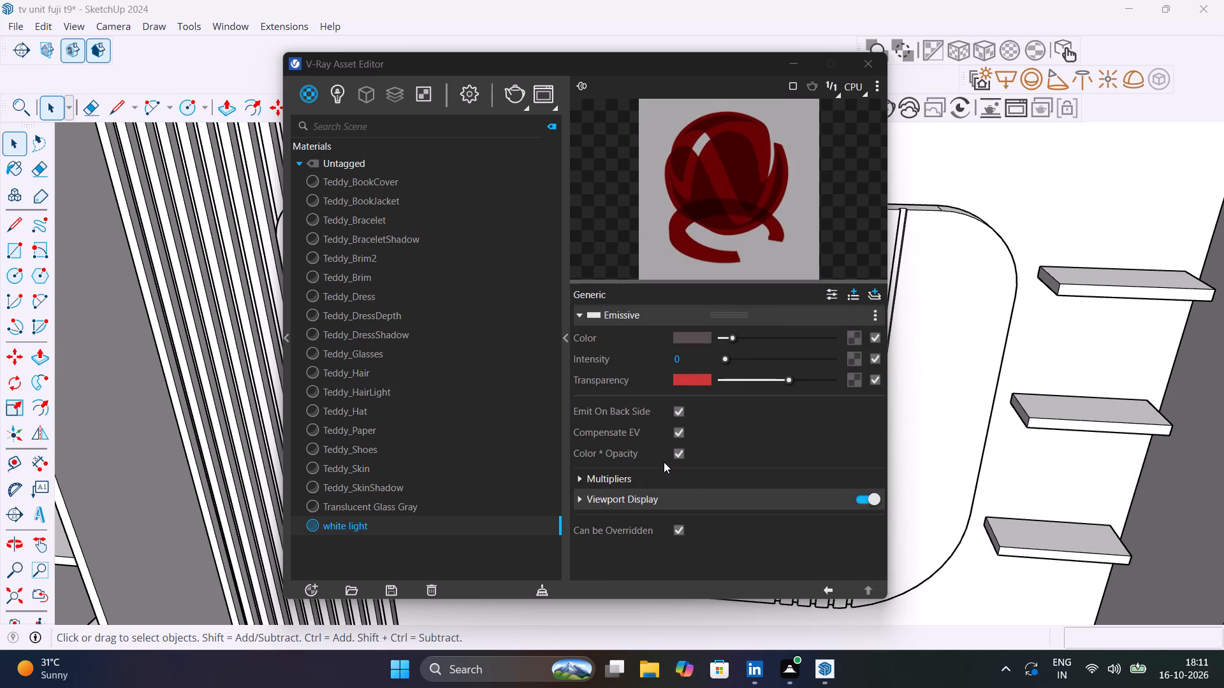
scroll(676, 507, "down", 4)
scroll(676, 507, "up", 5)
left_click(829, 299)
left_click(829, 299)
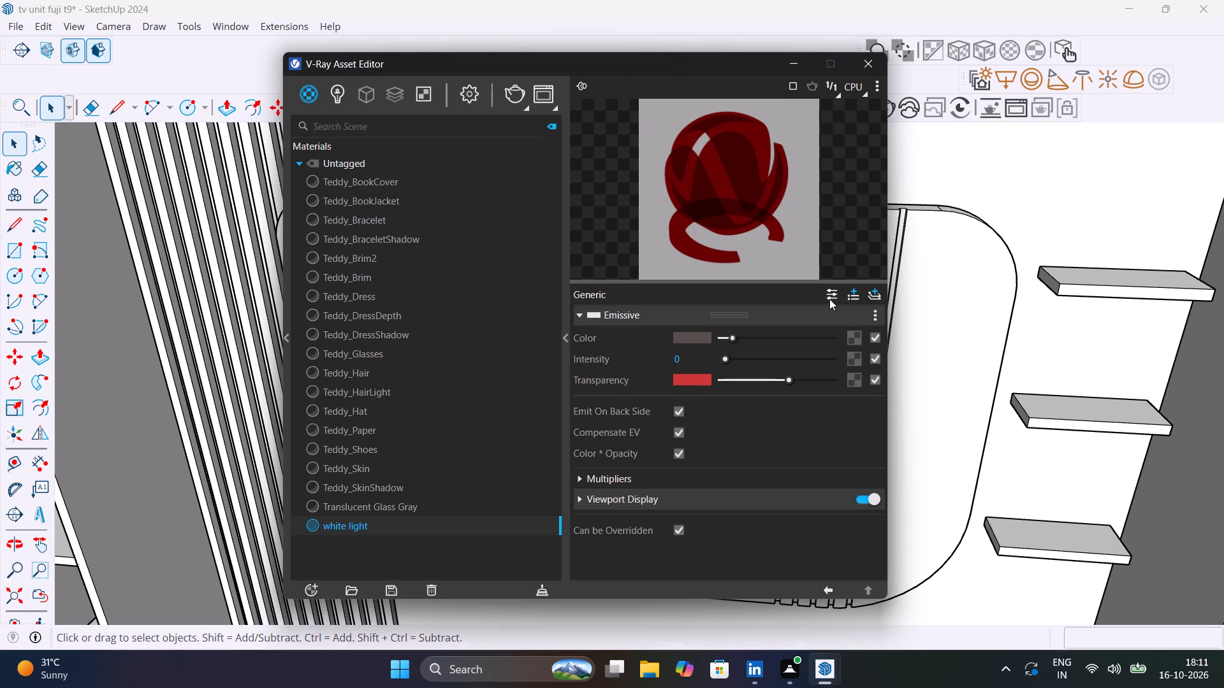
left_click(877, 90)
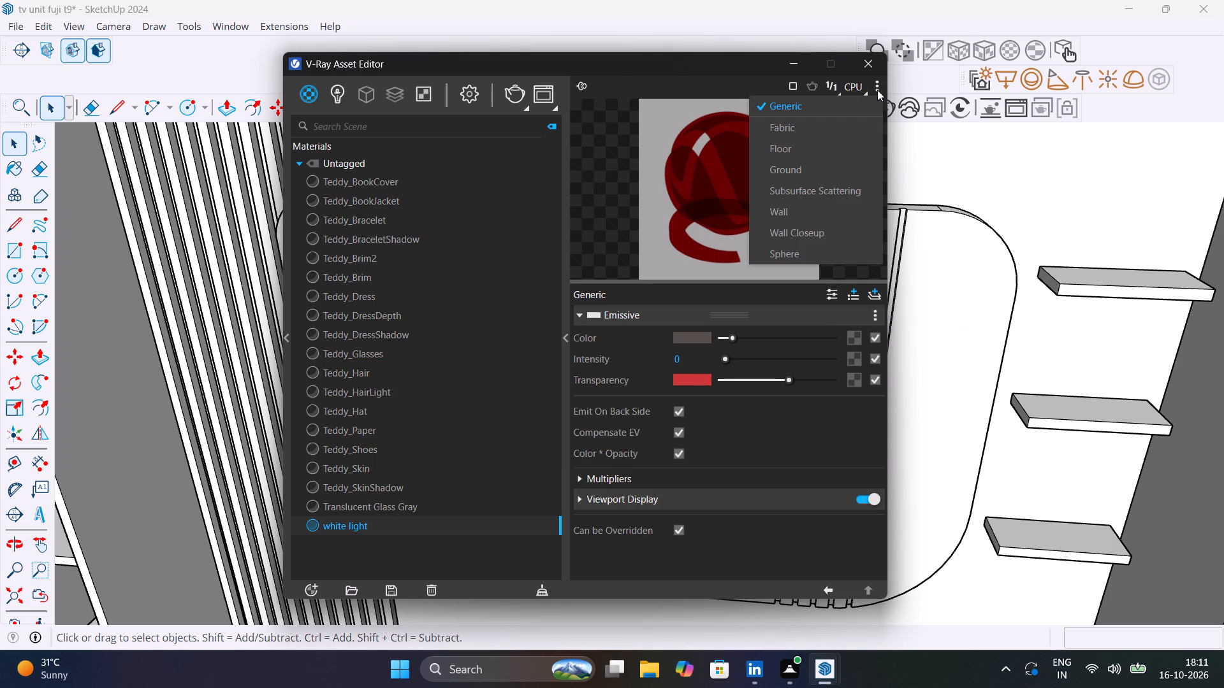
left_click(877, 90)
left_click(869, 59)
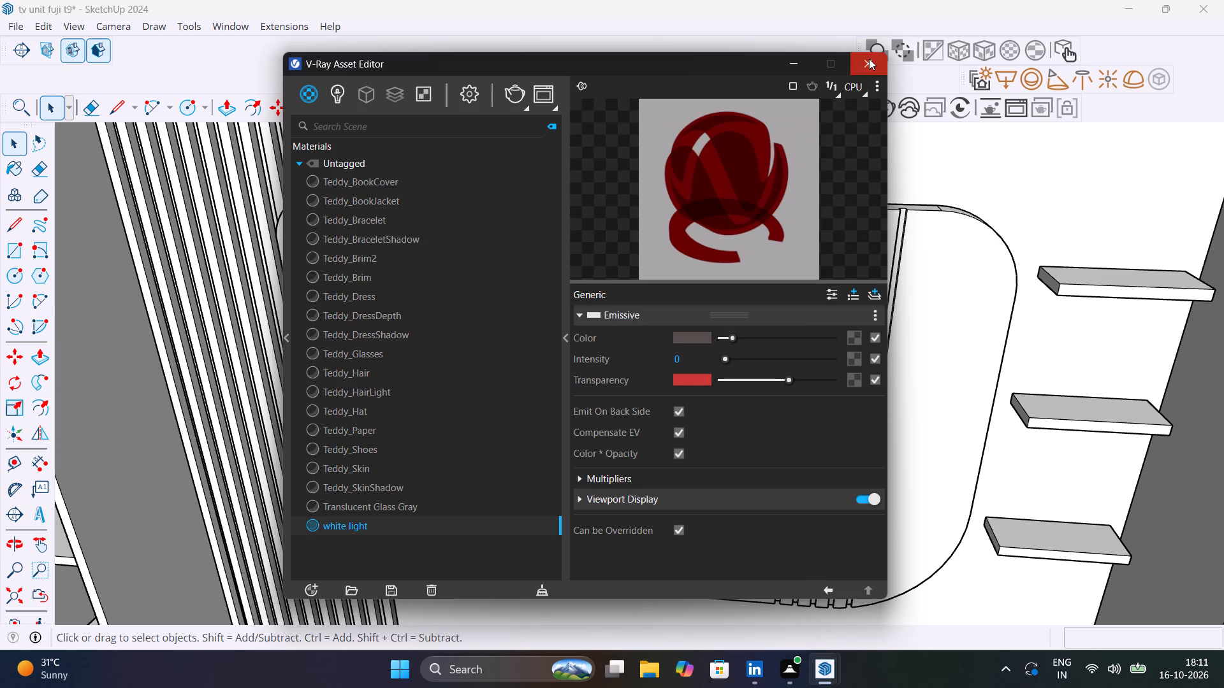
Start an interactive V-Ray test render of the TV unit seen from above and the side, and close the frame buffer.
scroll(859, 335, "down", 11)
middle_click_drag(884, 329, 892, 311)
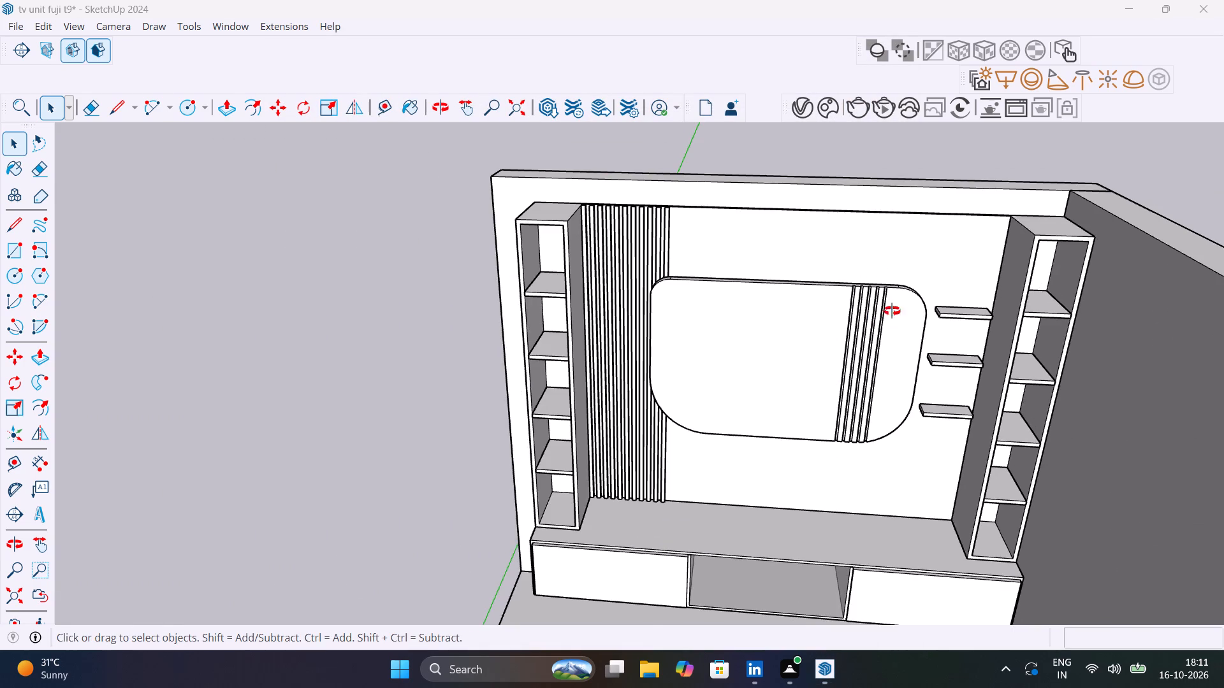
middle_click_drag(892, 311, 939, 264)
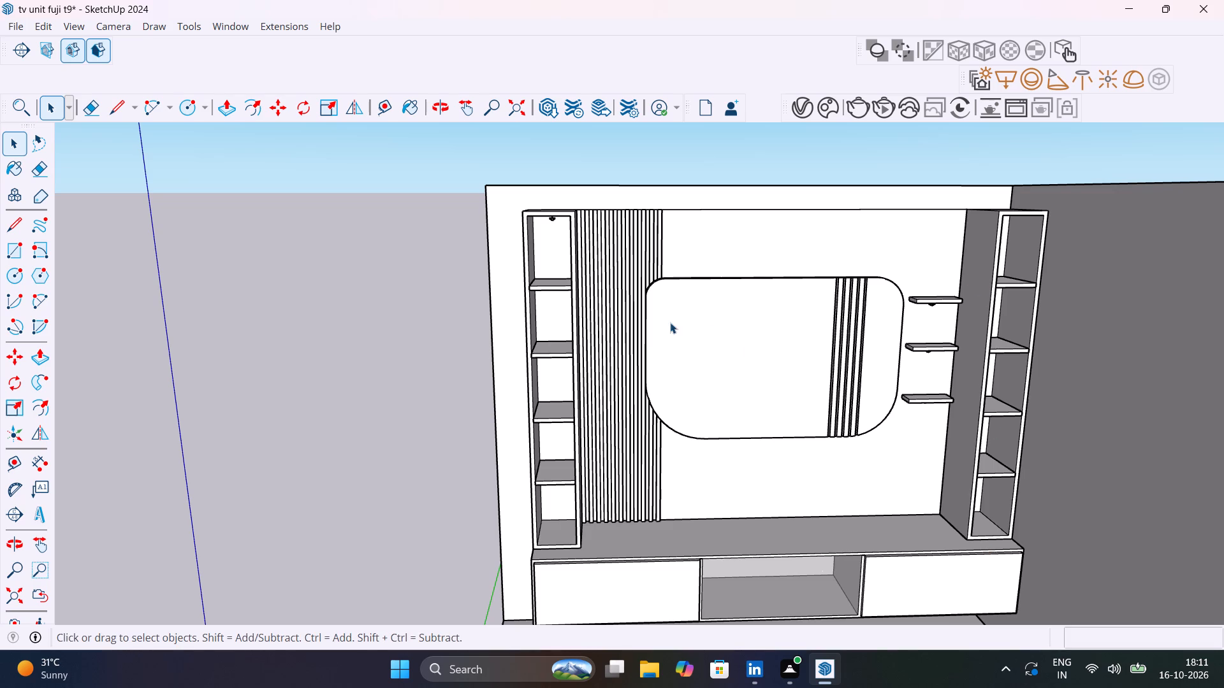
middle_click_drag(674, 334, 1019, 518)
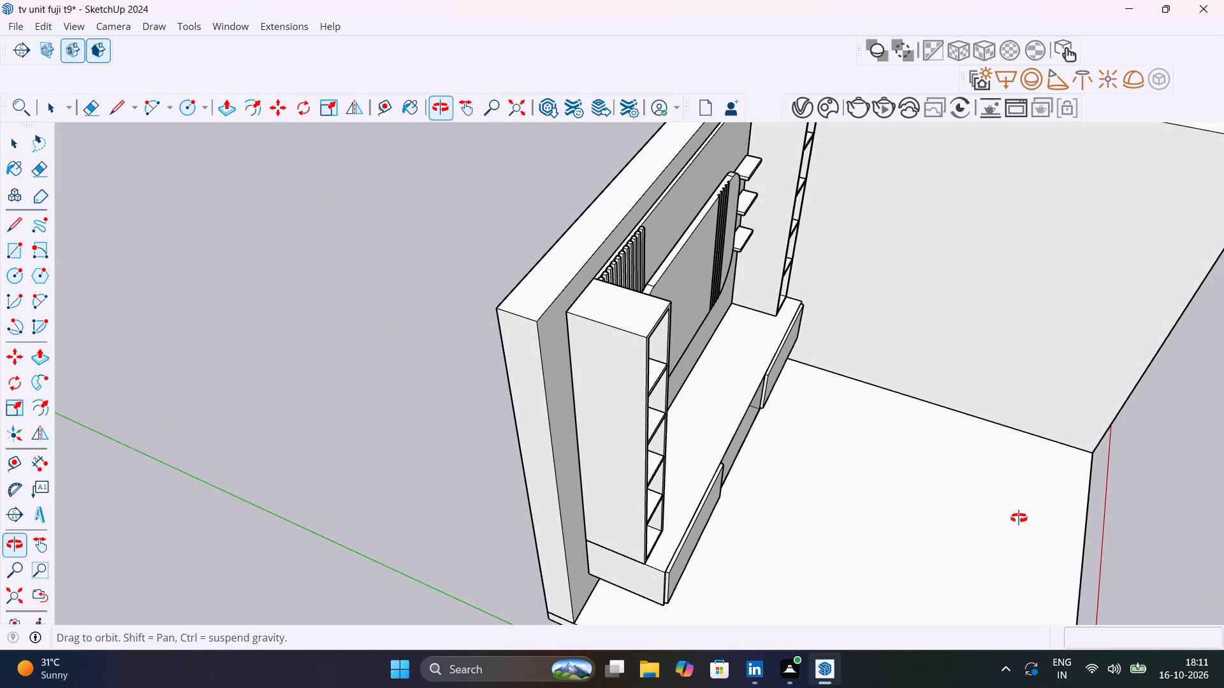
middle_click_drag(1019, 518, 1043, 643)
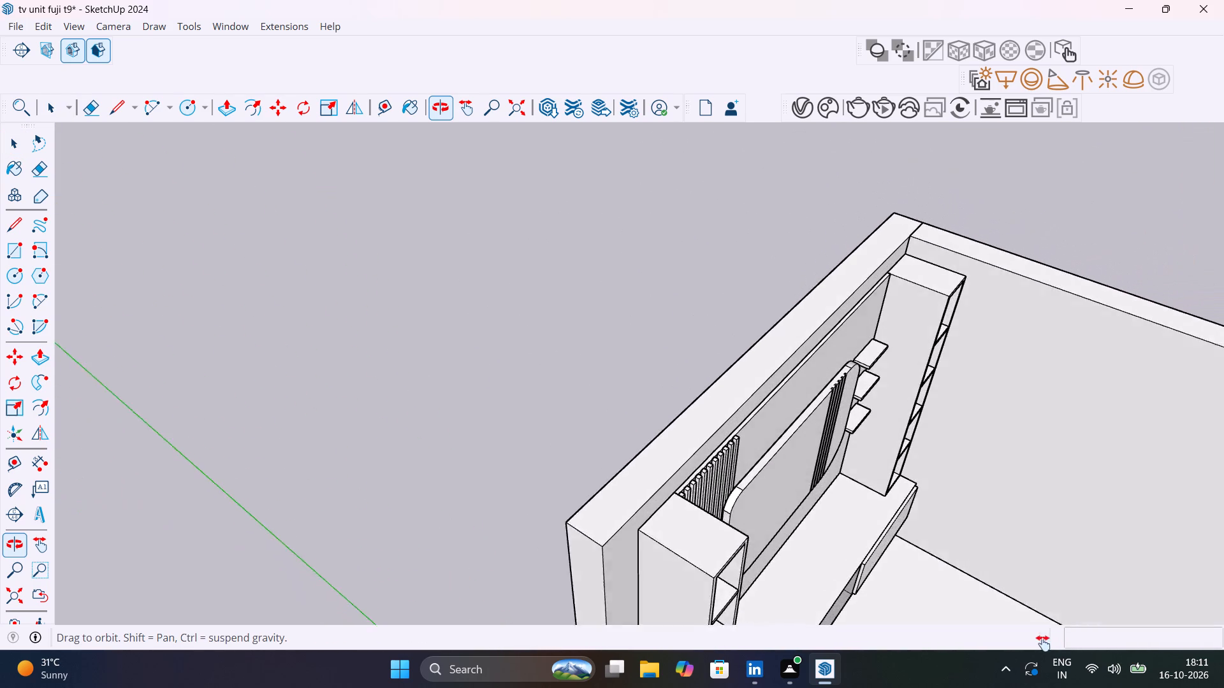
middle_click_drag(1043, 643, 1020, 657)
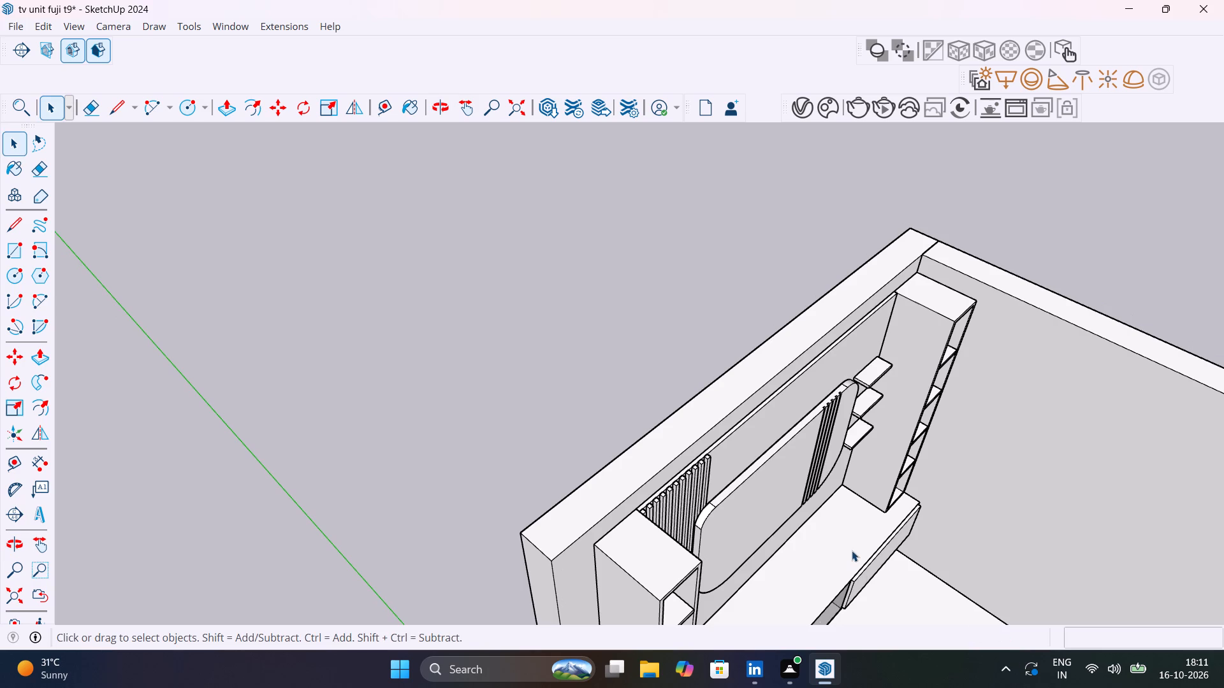
left_click(831, 113)
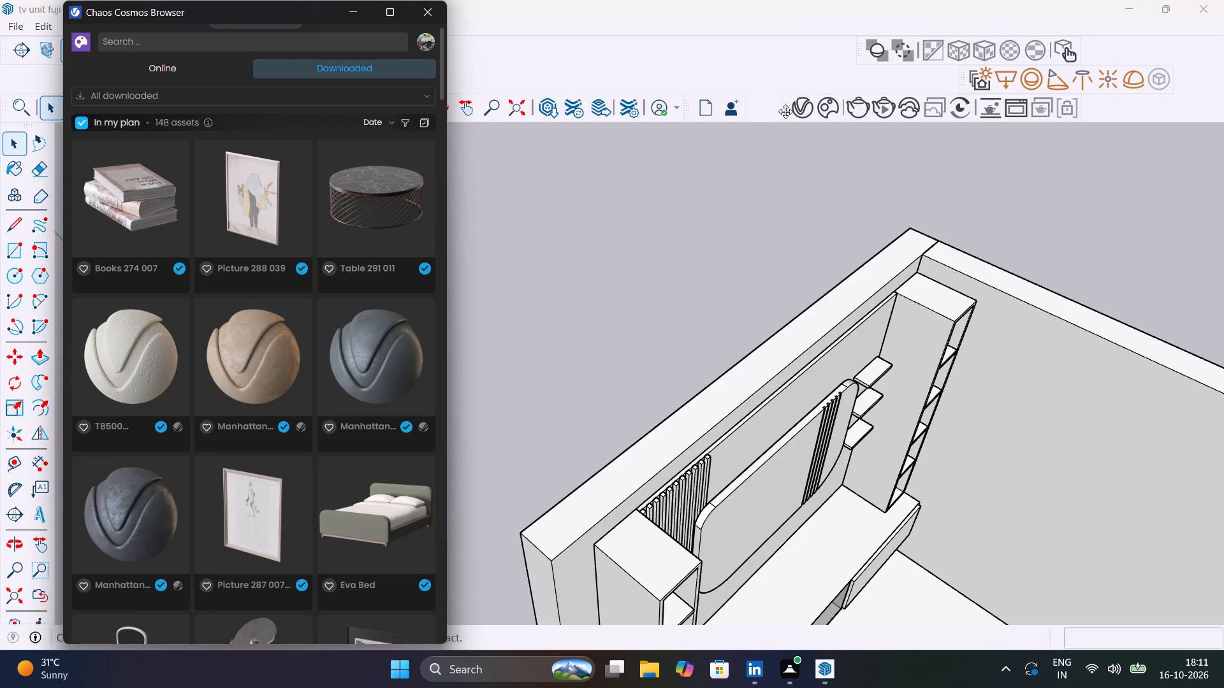
left_click(794, 111)
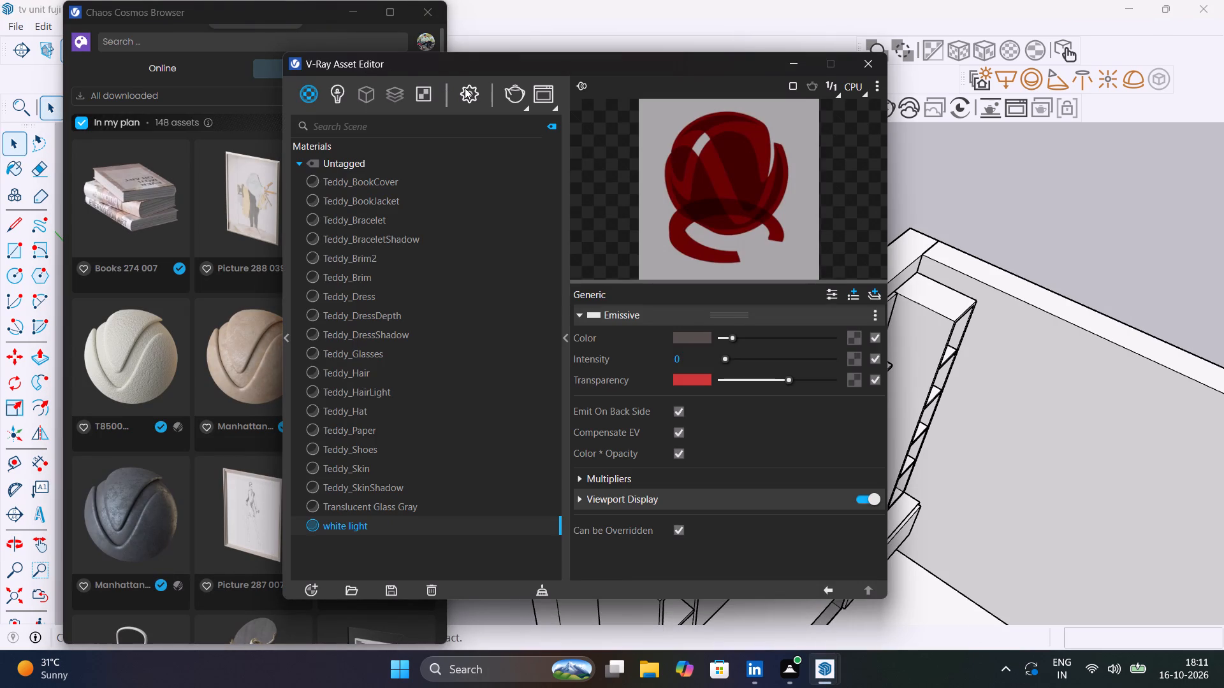
left_click(465, 88)
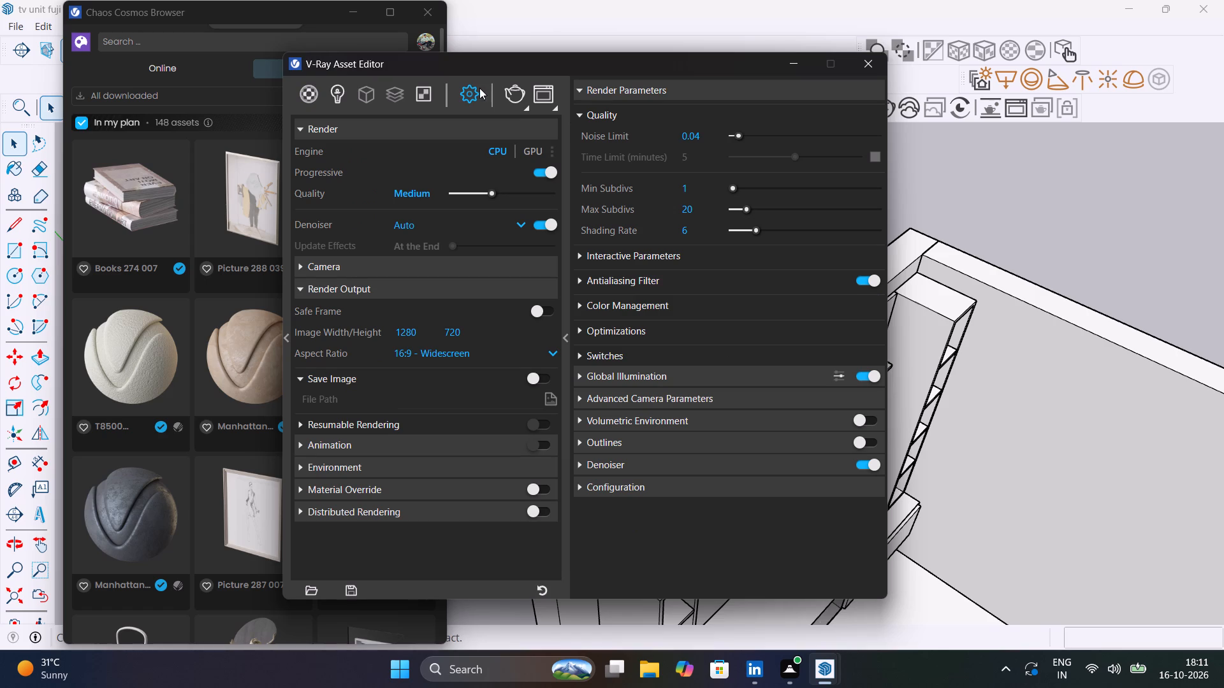
left_click(546, 93)
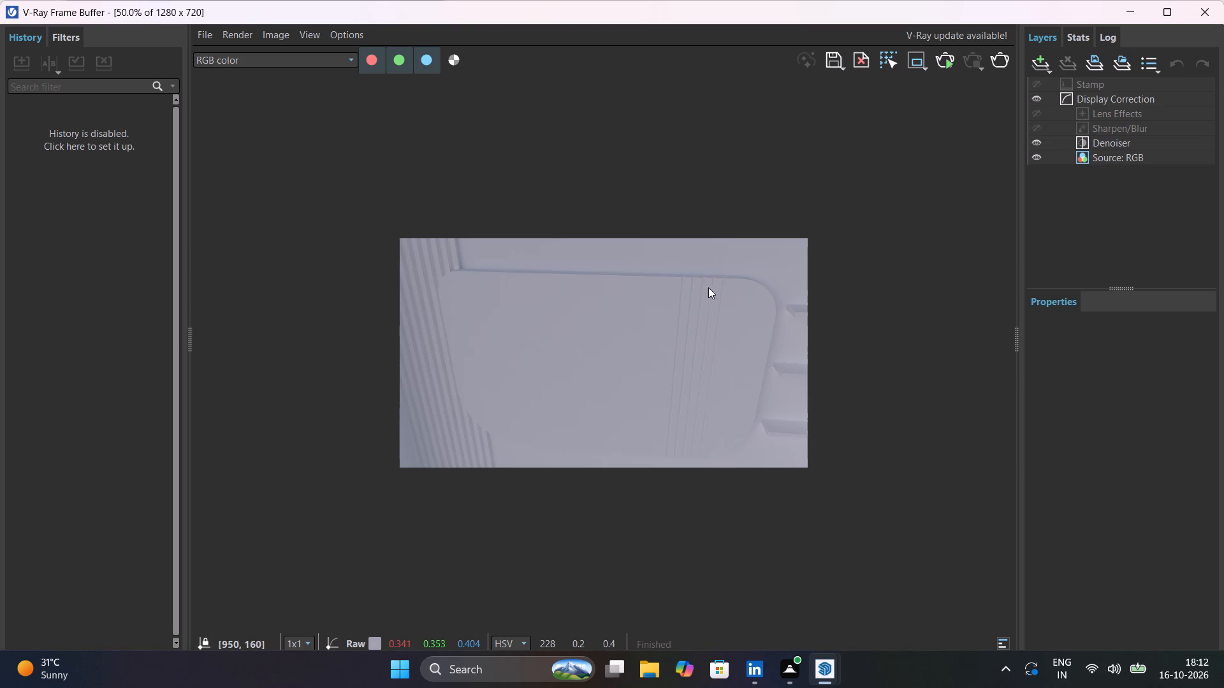
left_click(948, 60)
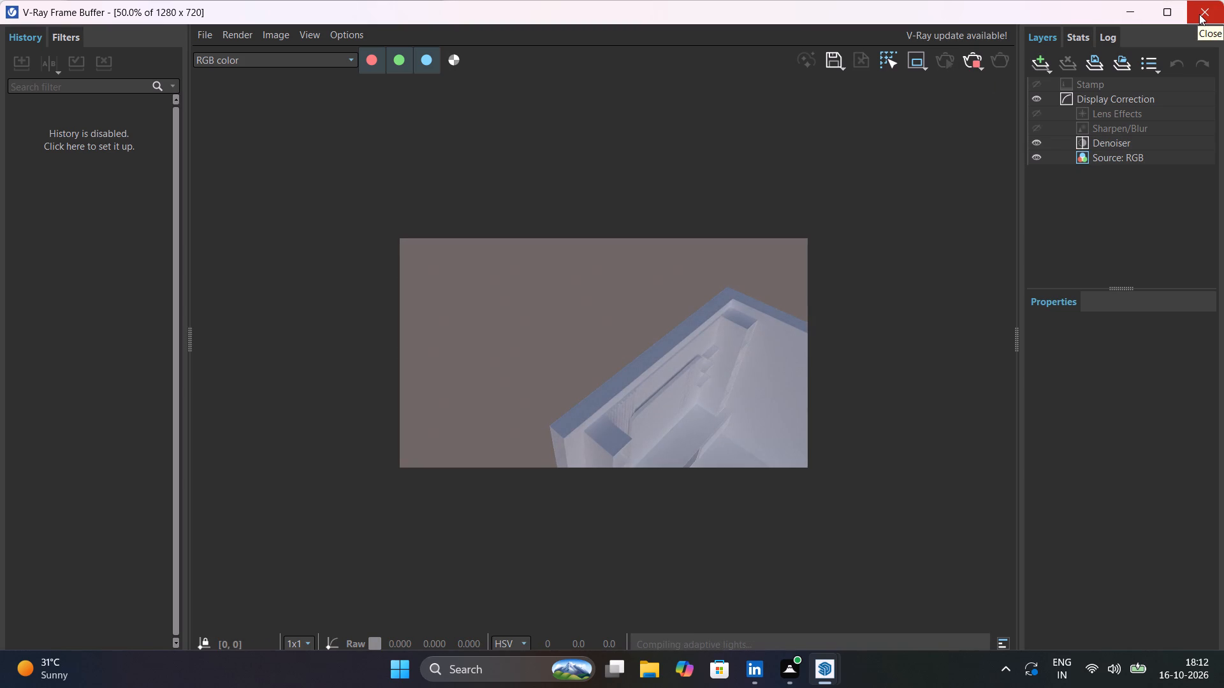
left_click(1199, 14)
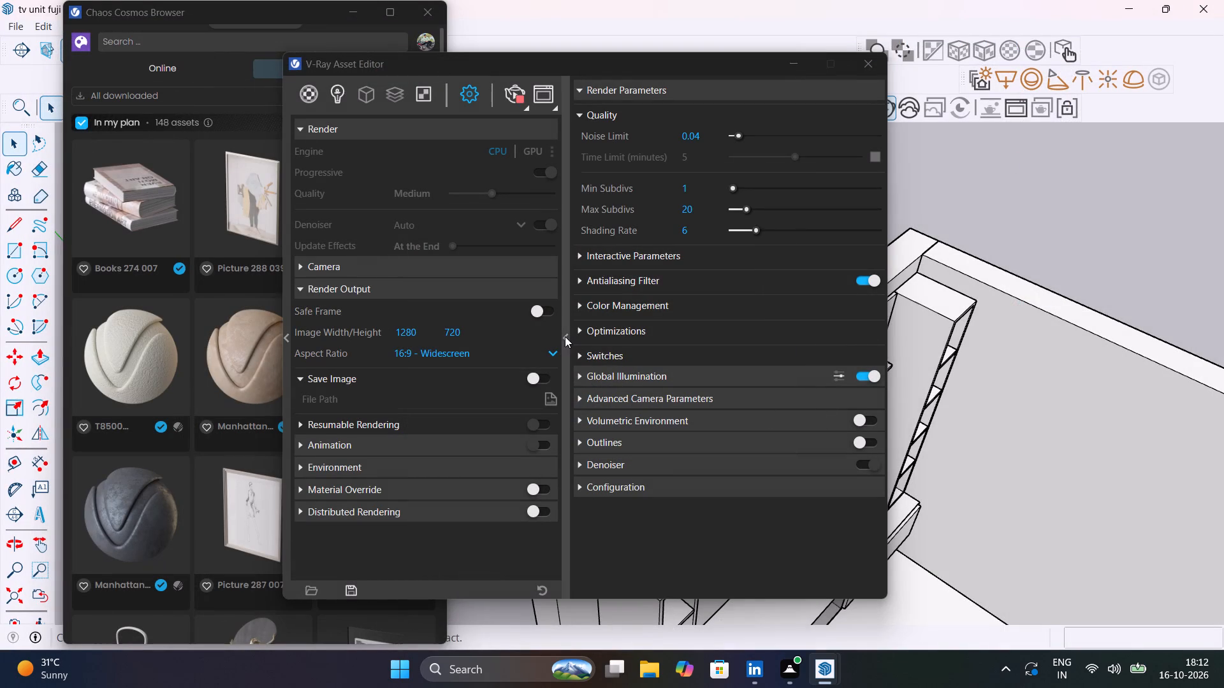
Show the settings of the white light material in the V-Ray Asset Editor.
left_click(565, 336)
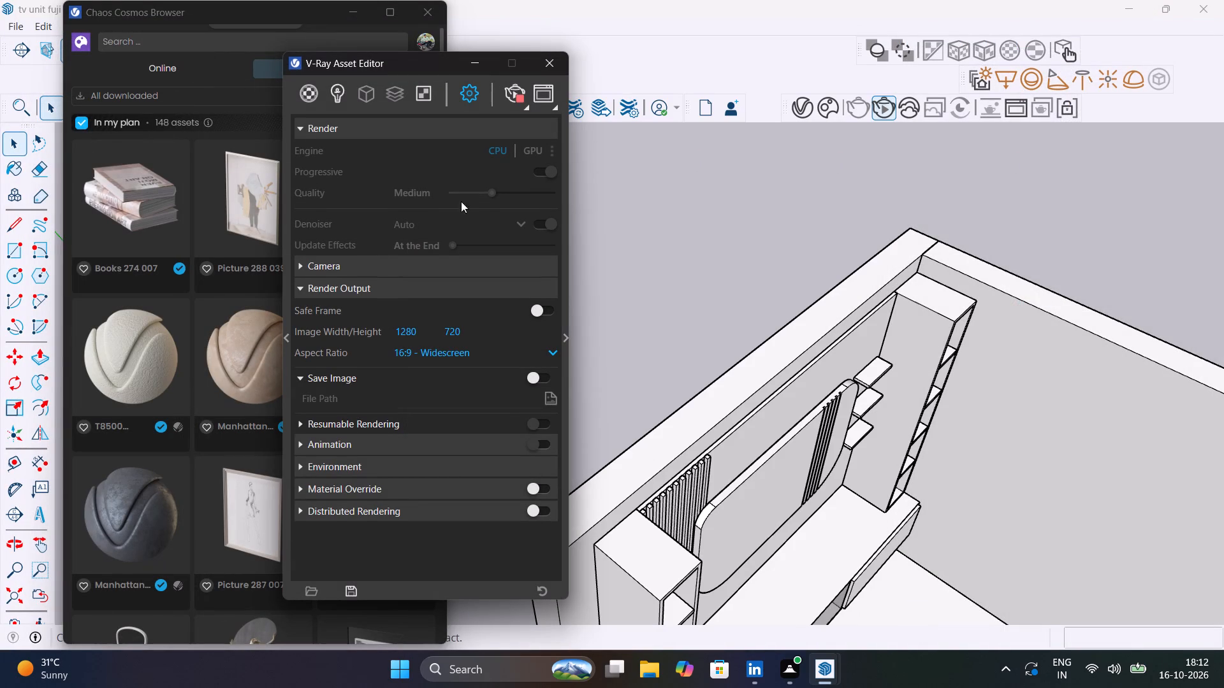
left_click(316, 91)
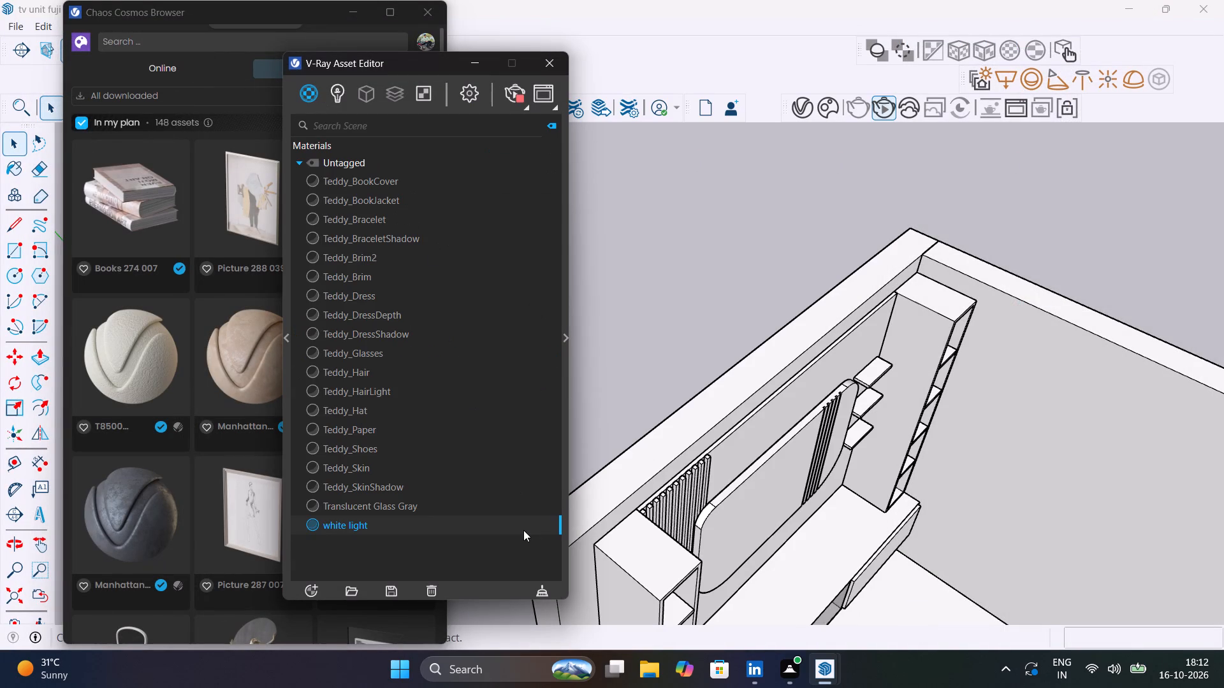
left_click(523, 530)
left_click(563, 333)
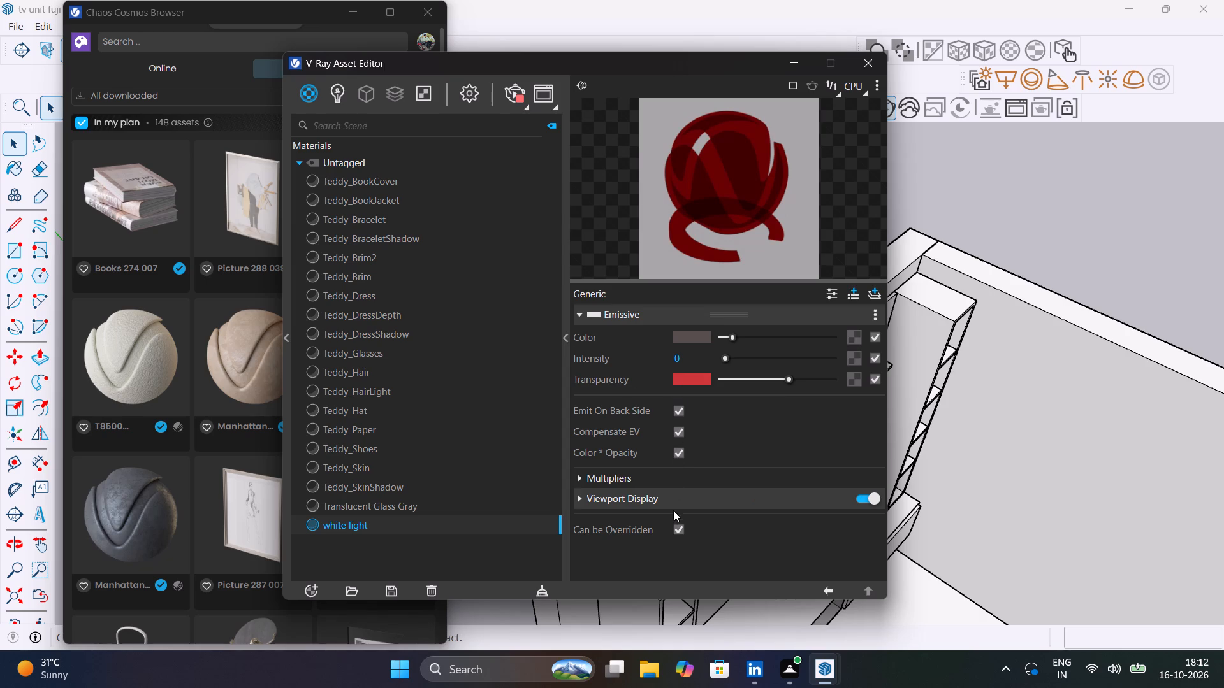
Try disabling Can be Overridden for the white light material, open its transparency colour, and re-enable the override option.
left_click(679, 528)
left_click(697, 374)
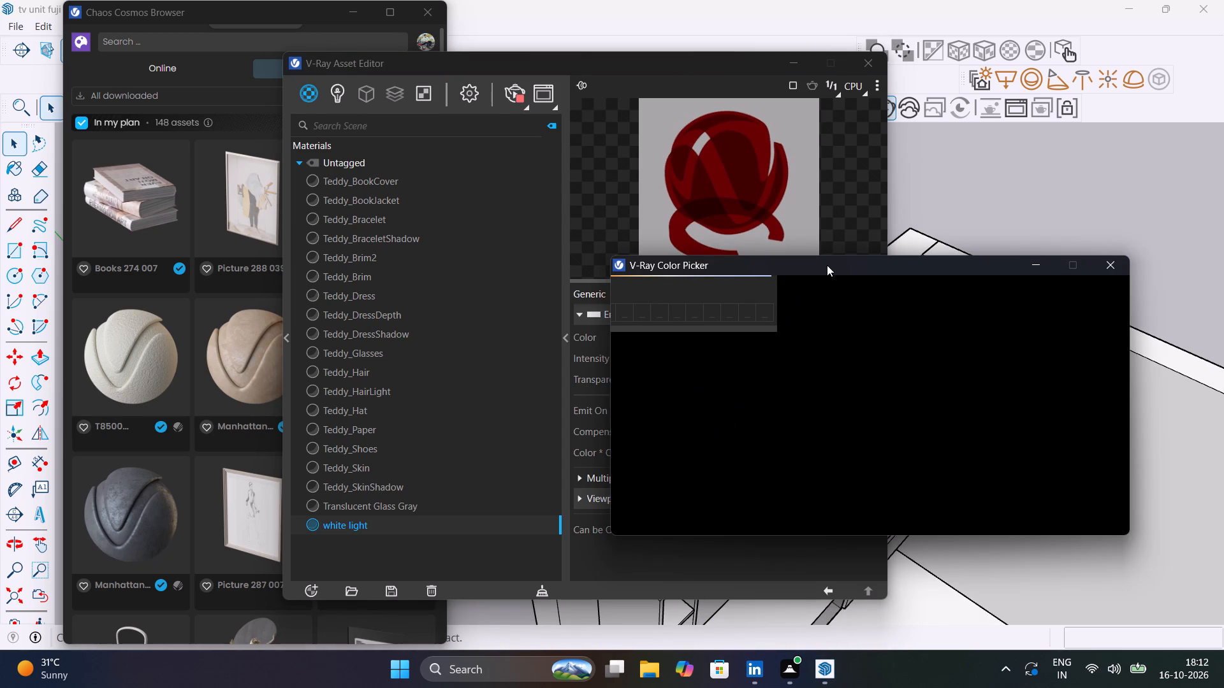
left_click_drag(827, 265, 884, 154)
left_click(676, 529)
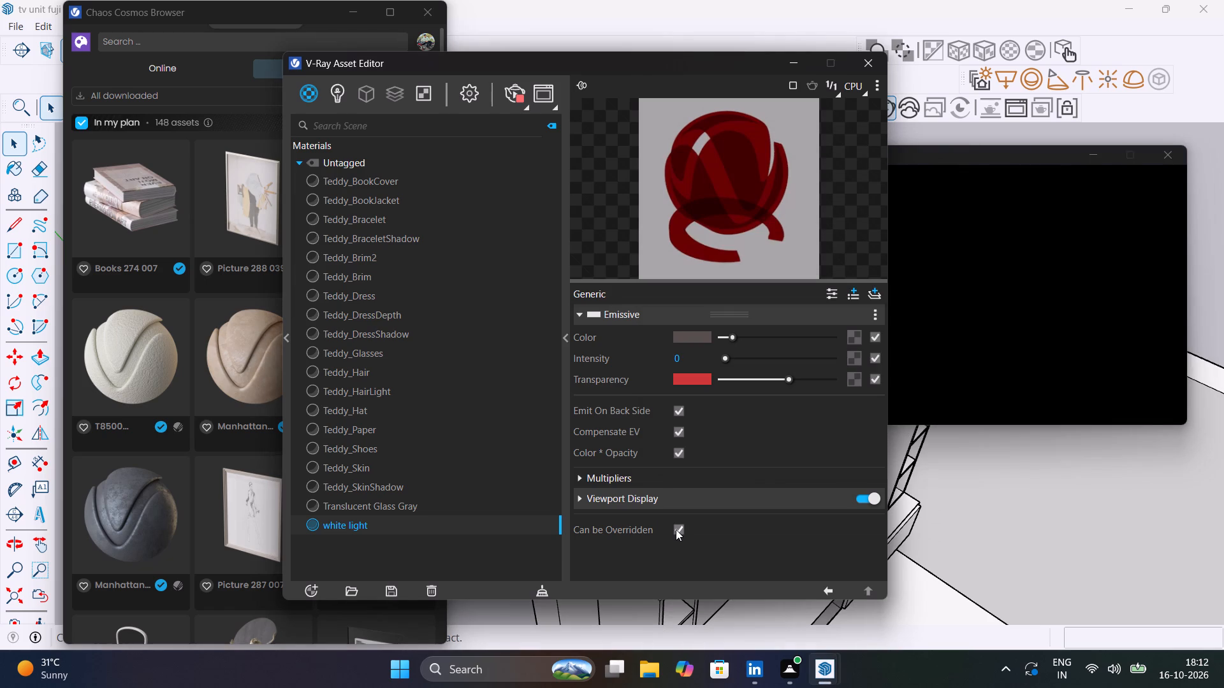
Turn off Viewport Display for the white light material after checking its Multipliers section.
left_click(677, 484)
left_click(677, 484)
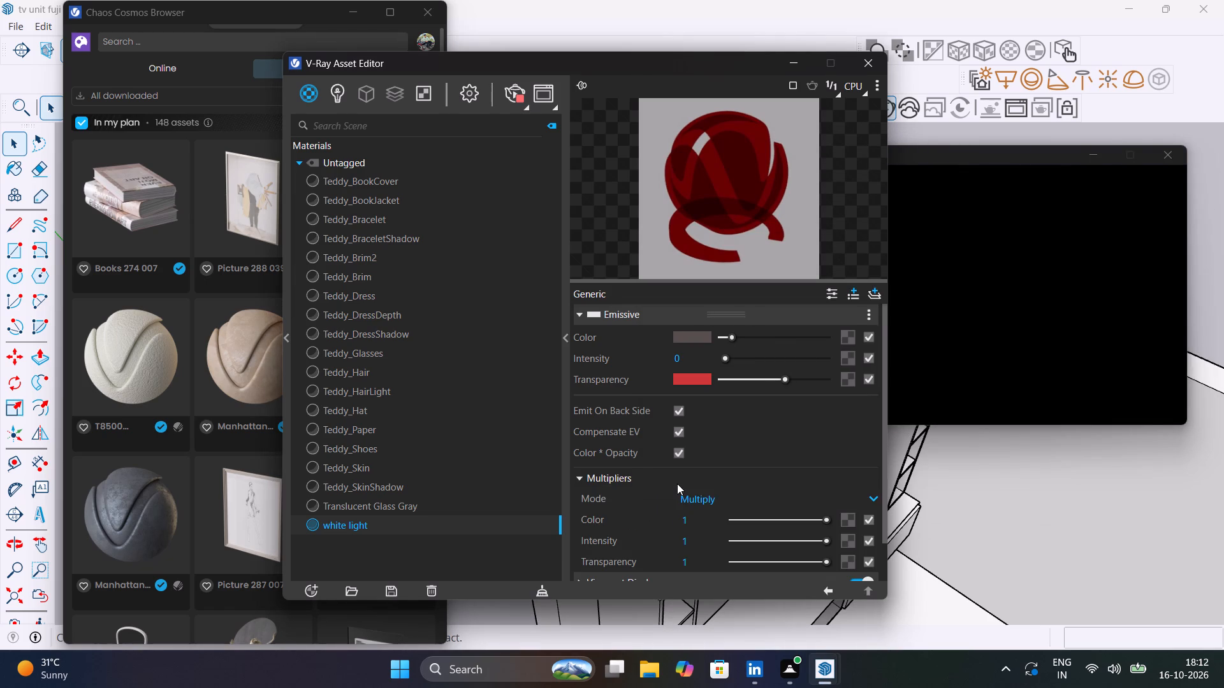
left_click(866, 498)
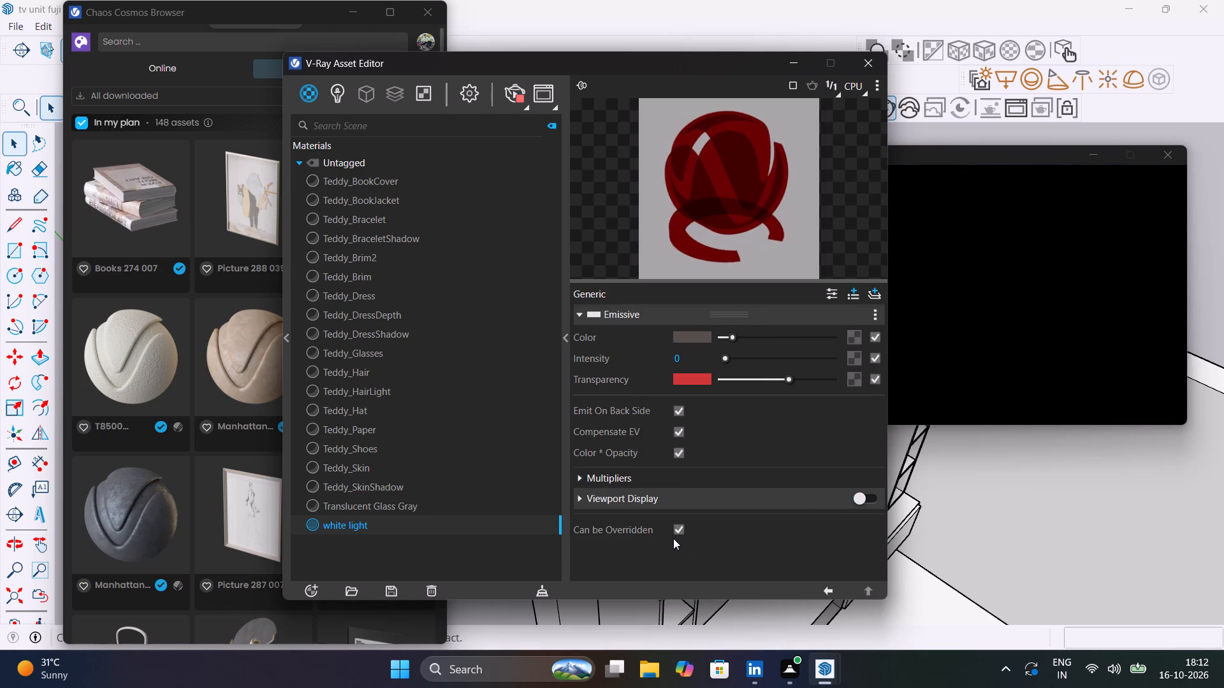
Open the Emissive transparency colour of the white light material in the V-Ray Color Picker.
left_click(683, 382)
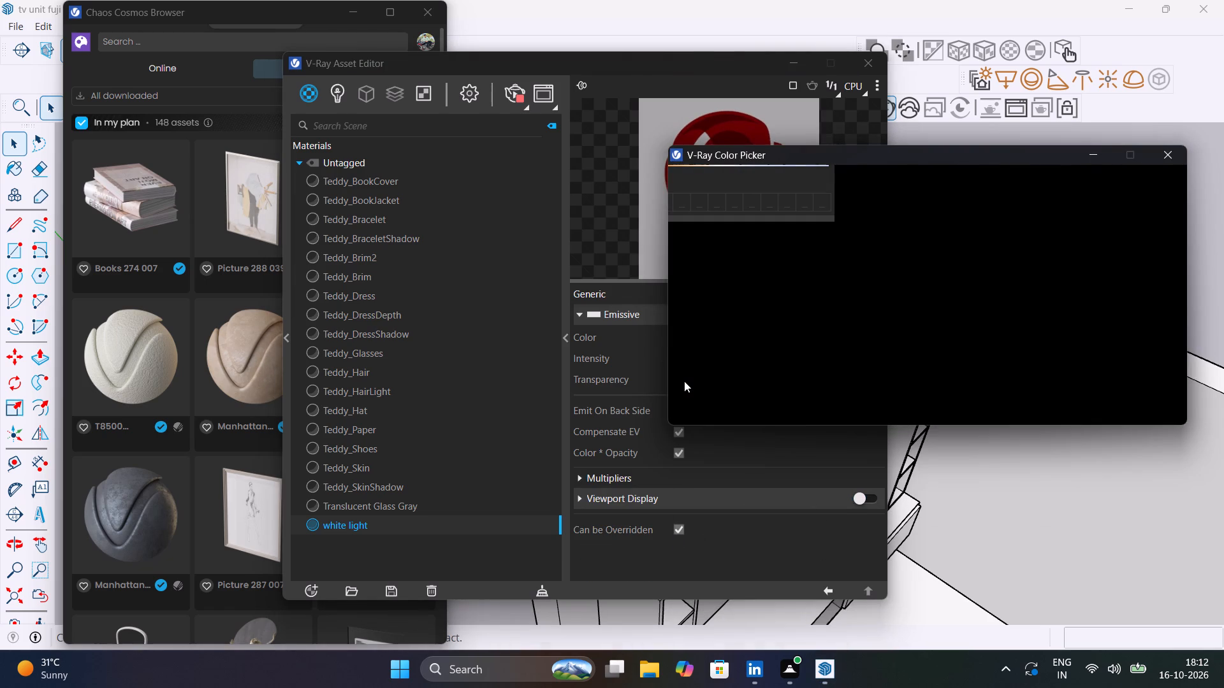
left_click(684, 381)
left_click_drag(653, 61, 382, 73)
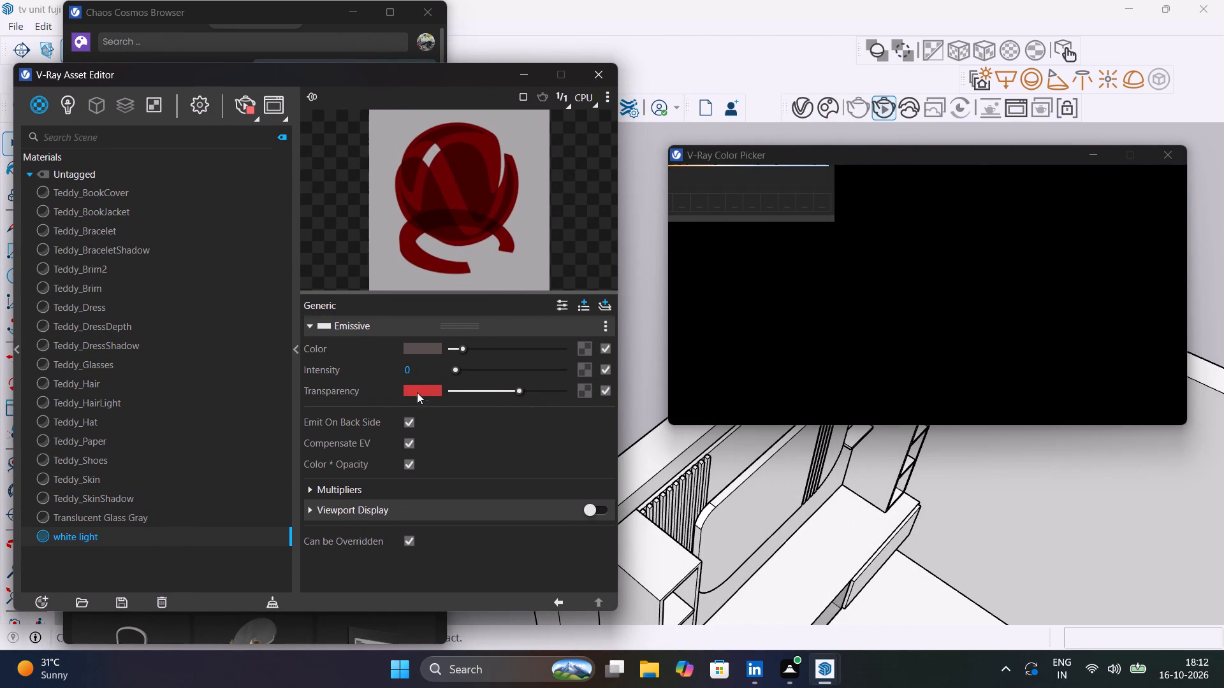
Turn on Viewport Display for the white light material and check its colour, opacity and texture options.
left_click(490, 511)
left_click(588, 513)
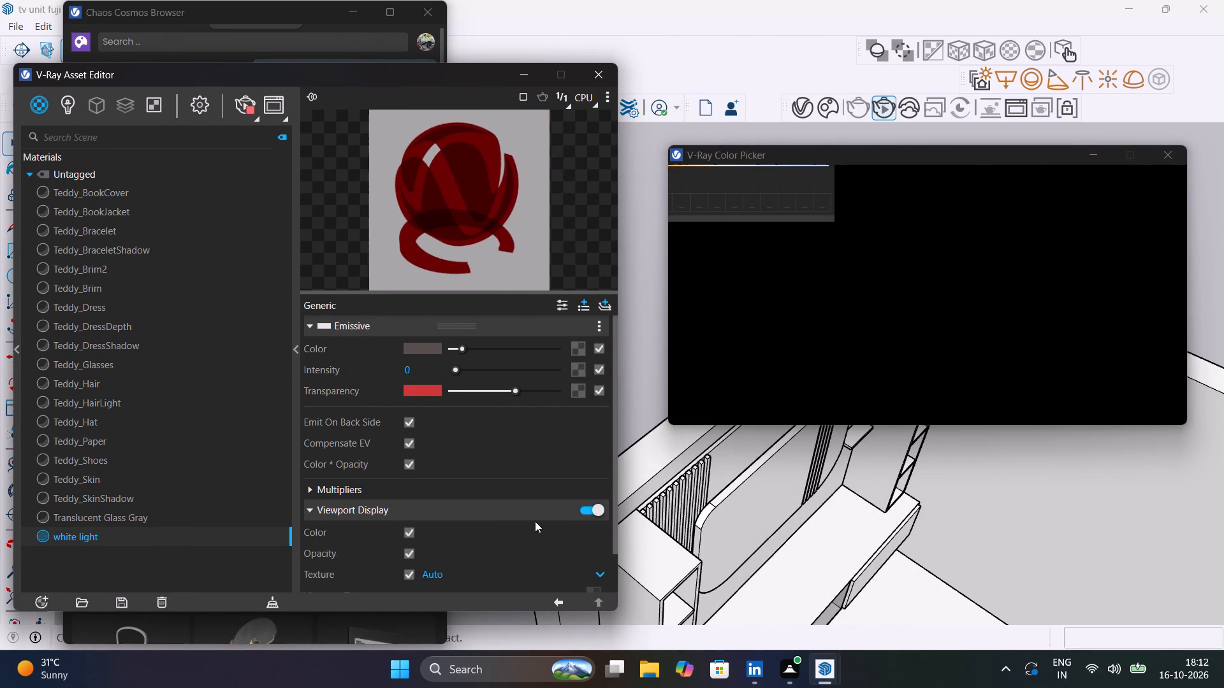
scroll(535, 521, "down", 9)
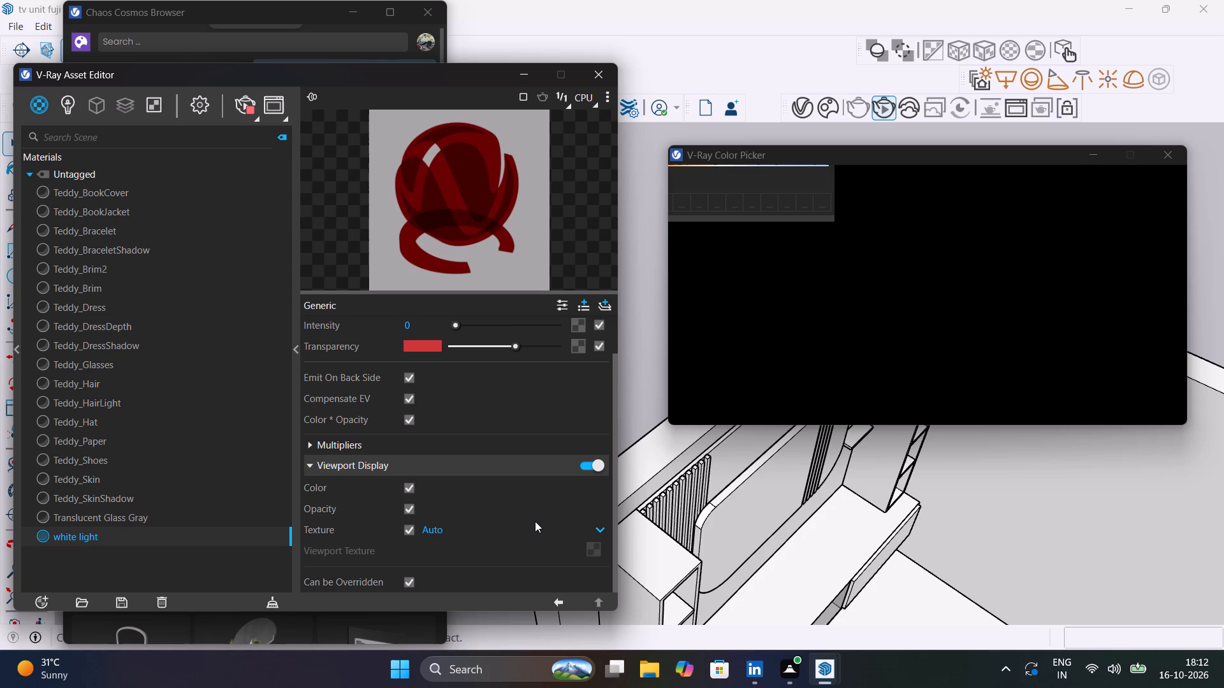
scroll(535, 521, "up", 13)
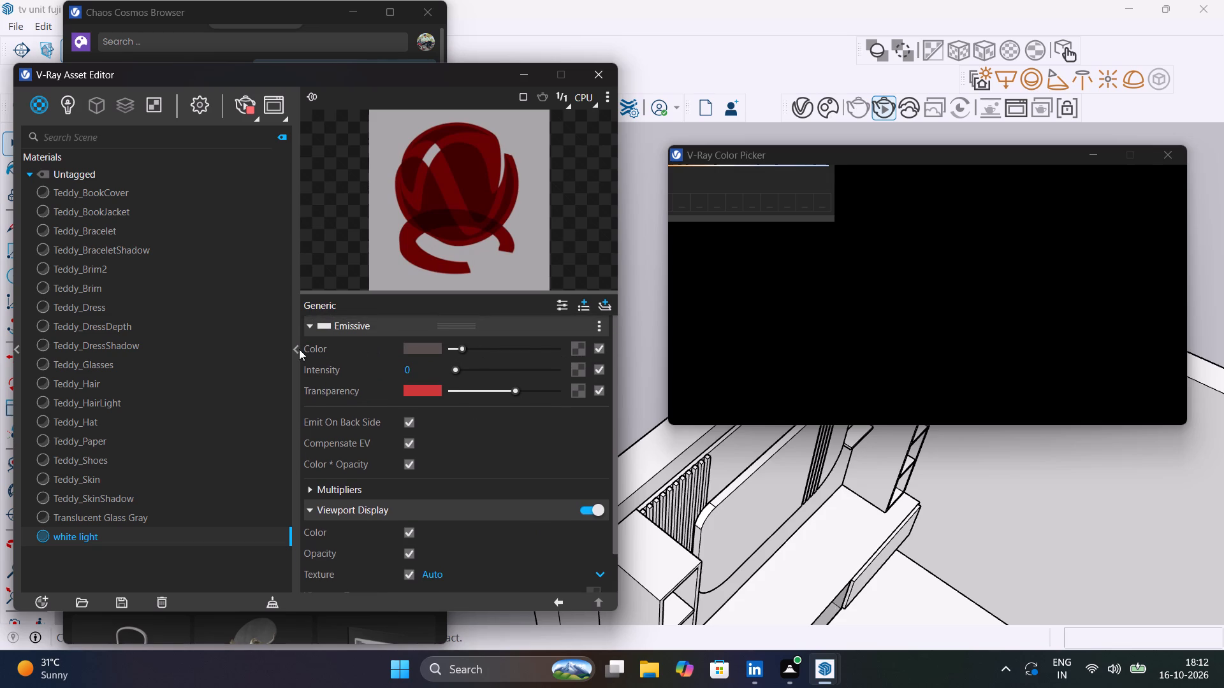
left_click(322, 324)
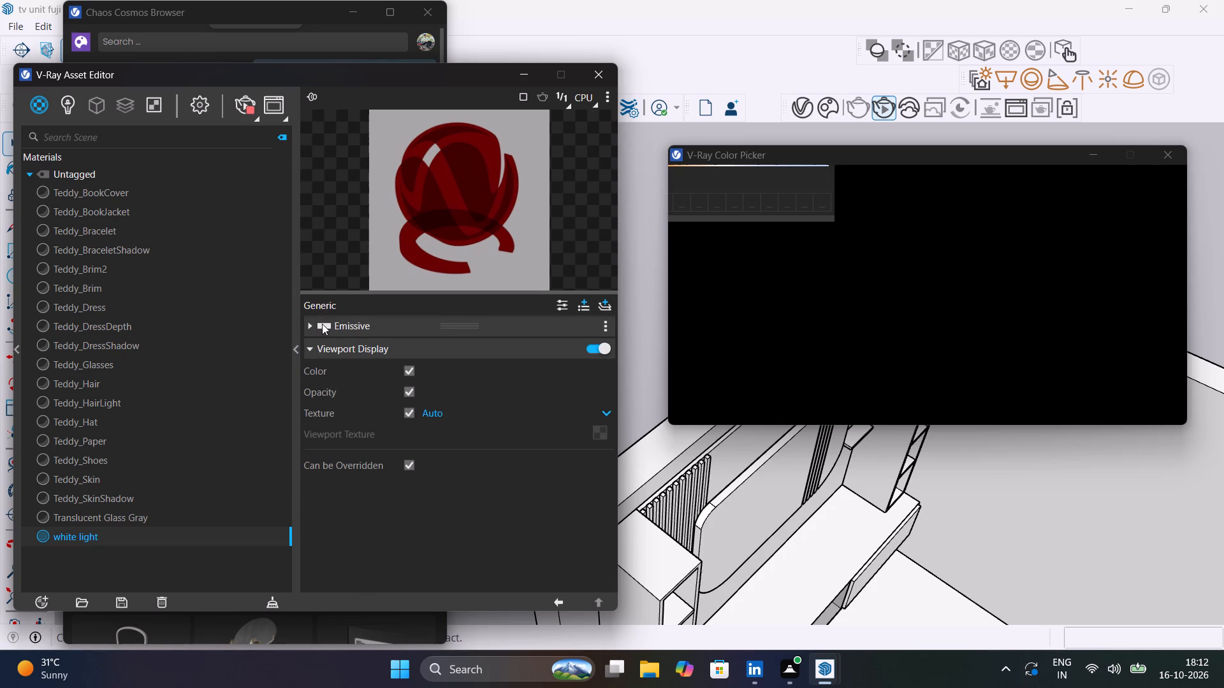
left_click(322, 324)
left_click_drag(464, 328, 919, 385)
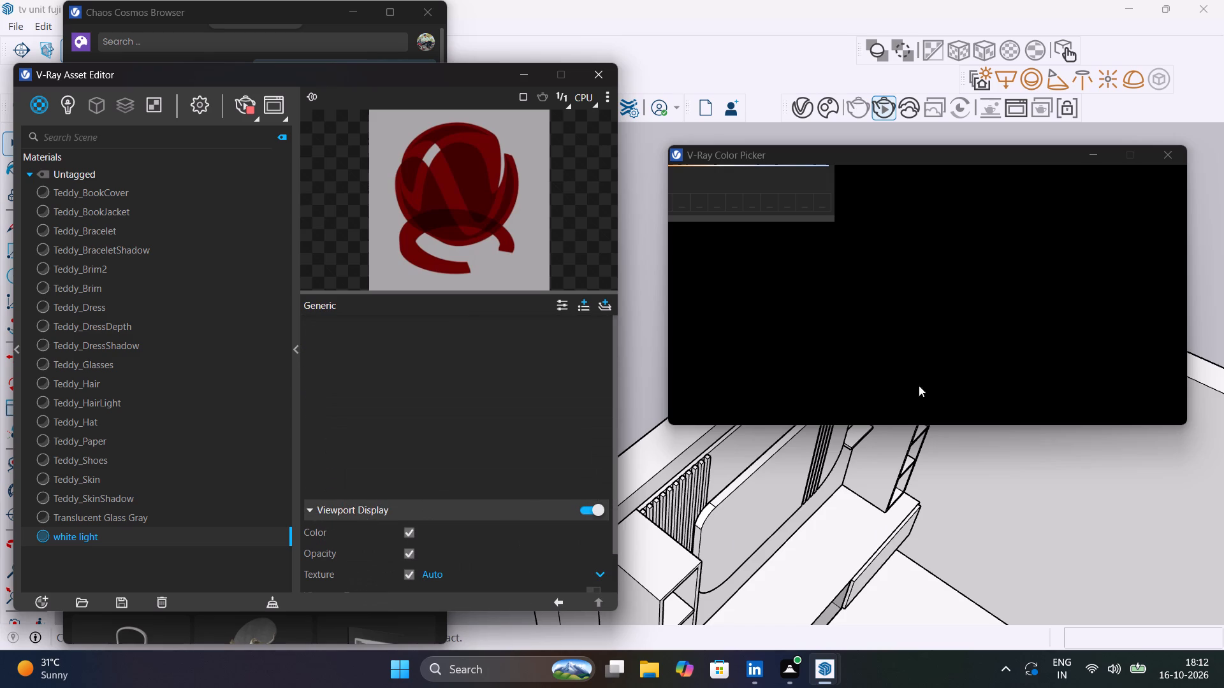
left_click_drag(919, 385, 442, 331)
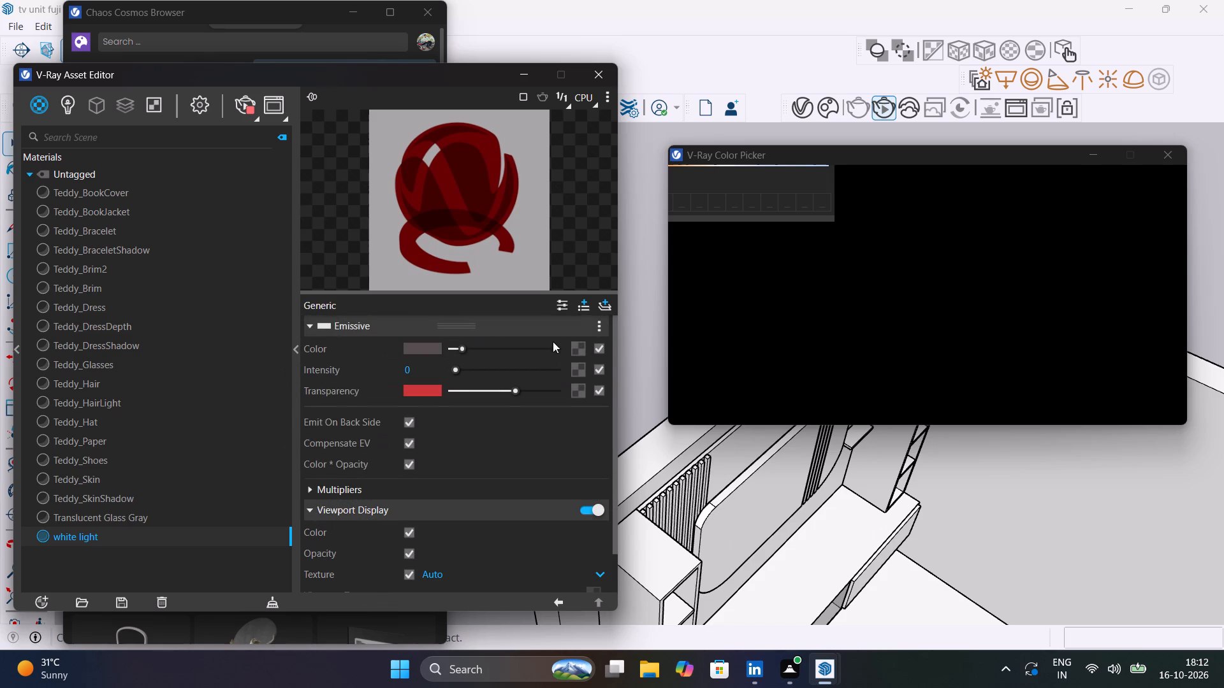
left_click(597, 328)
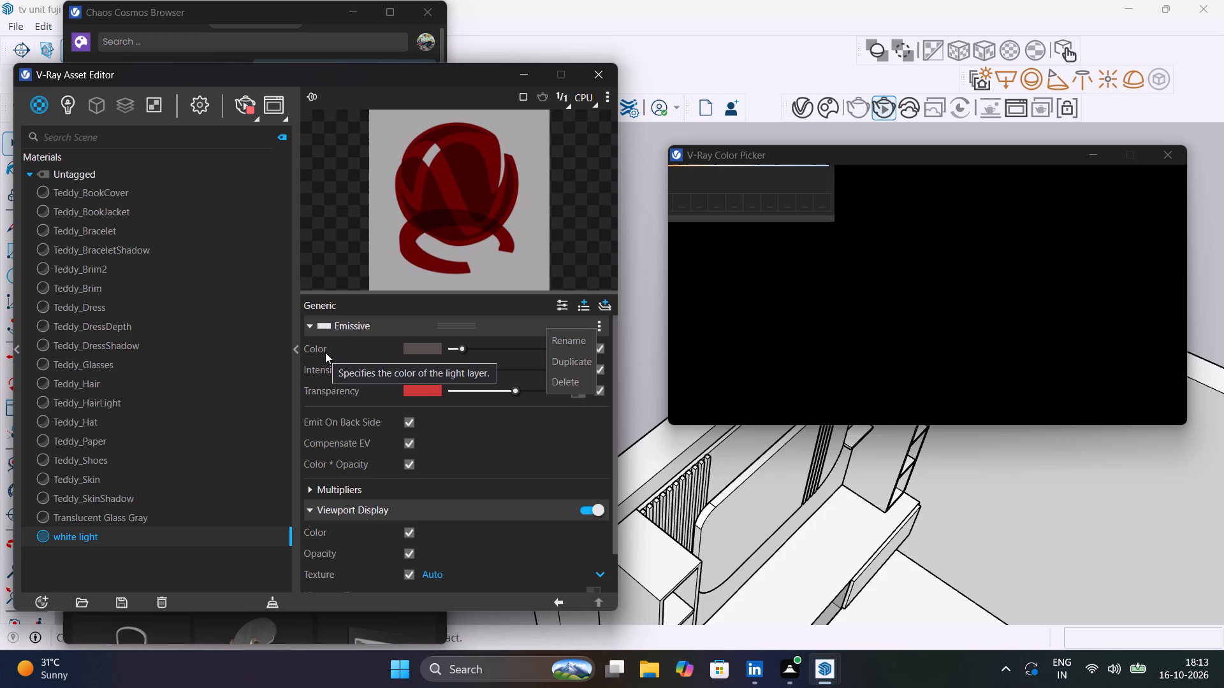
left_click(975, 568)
Close the V-Ray Color Picker, the V-Ray Asset Editor and the Chaos Cosmos Browser to clear the model view.
scroll(924, 547, "down", 5)
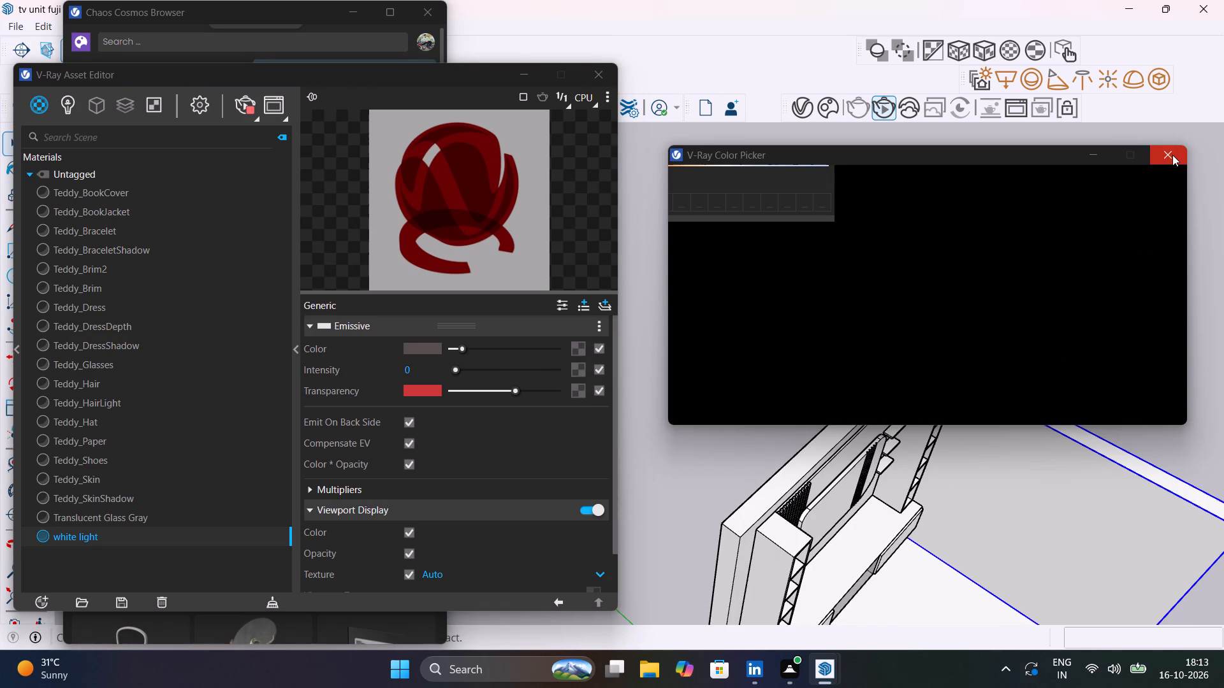
left_click(1172, 155)
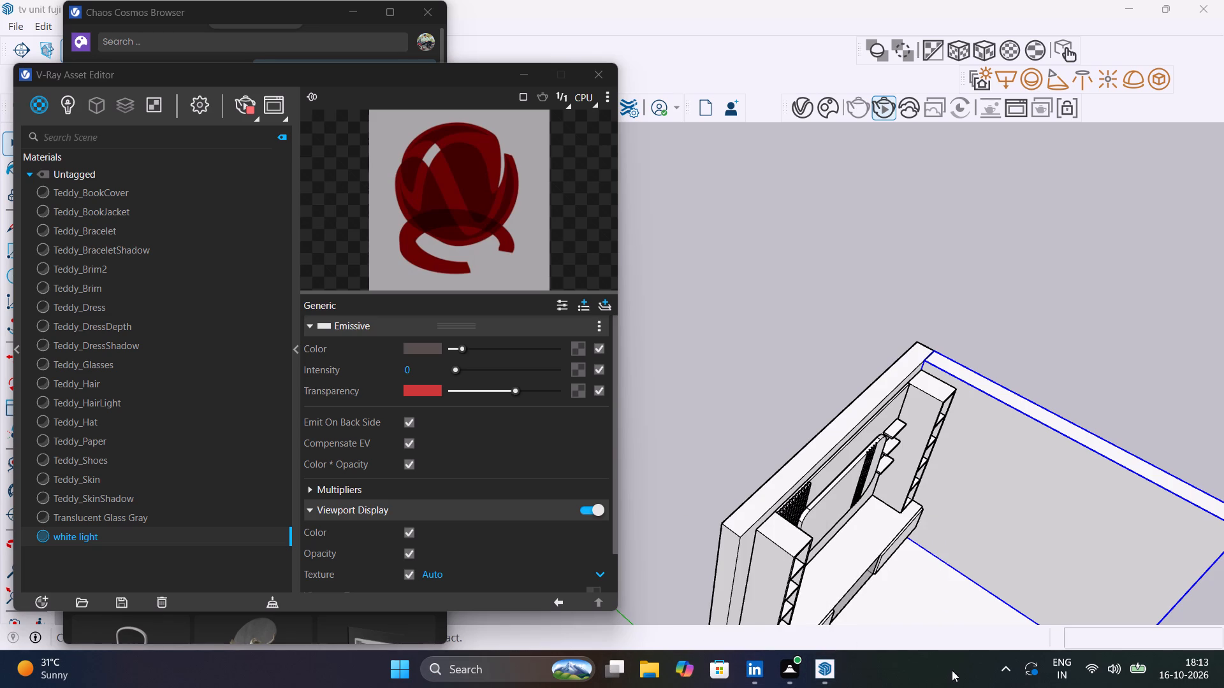
scroll(864, 564, "down", 2)
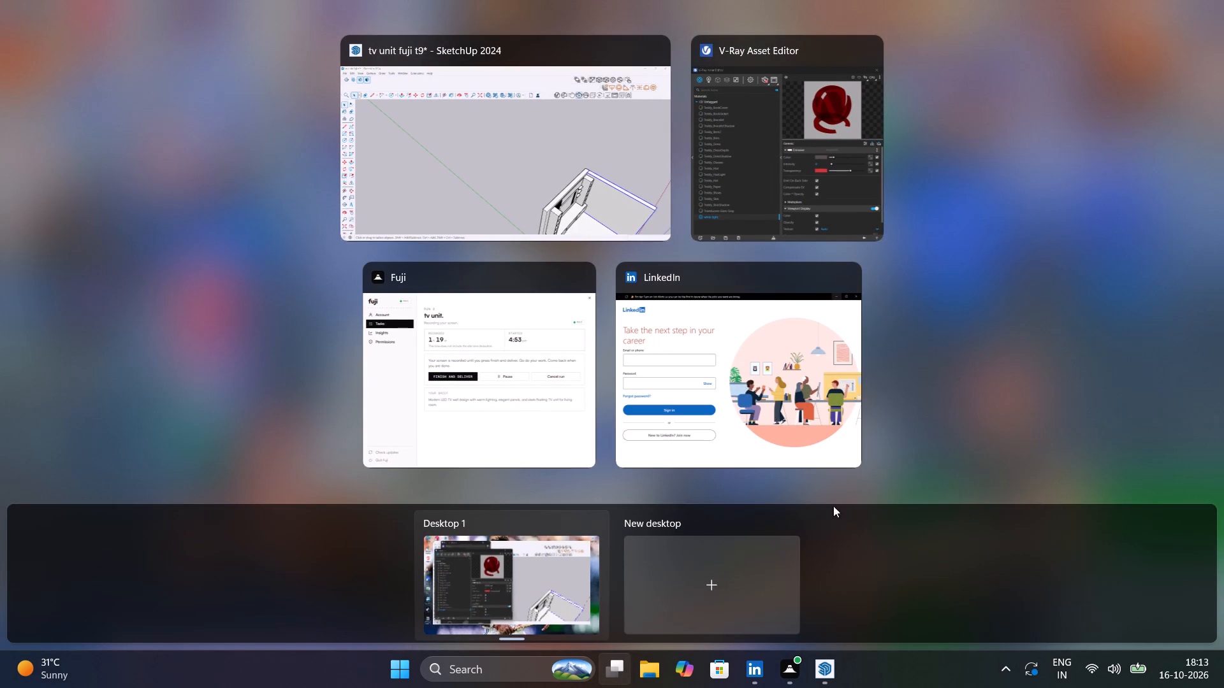
left_click(605, 143)
scroll(688, 398, "down", 3)
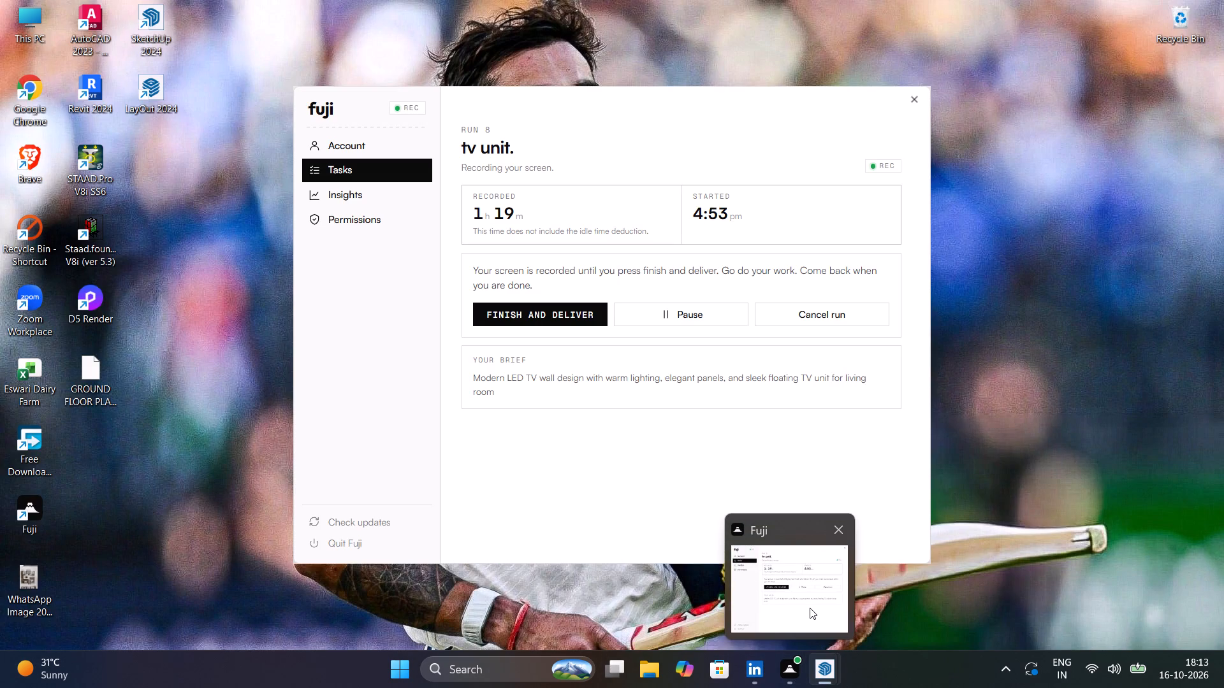
left_click_drag(983, 361, 993, 359)
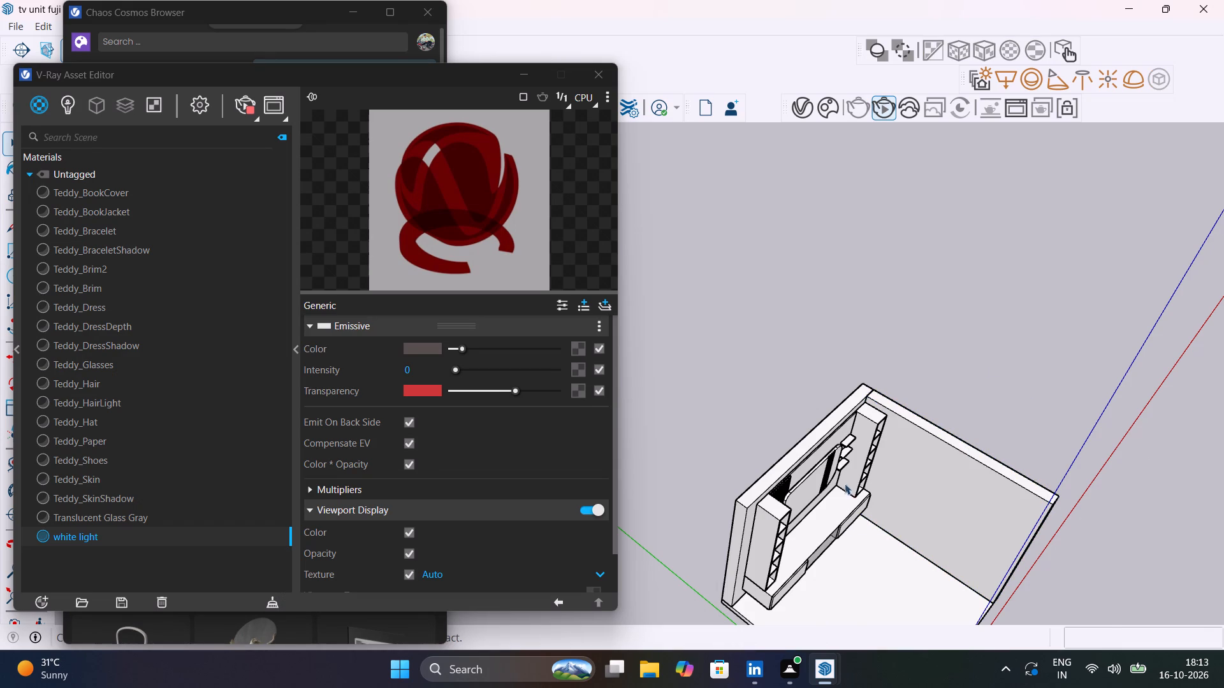
scroll(830, 481, "up", 4)
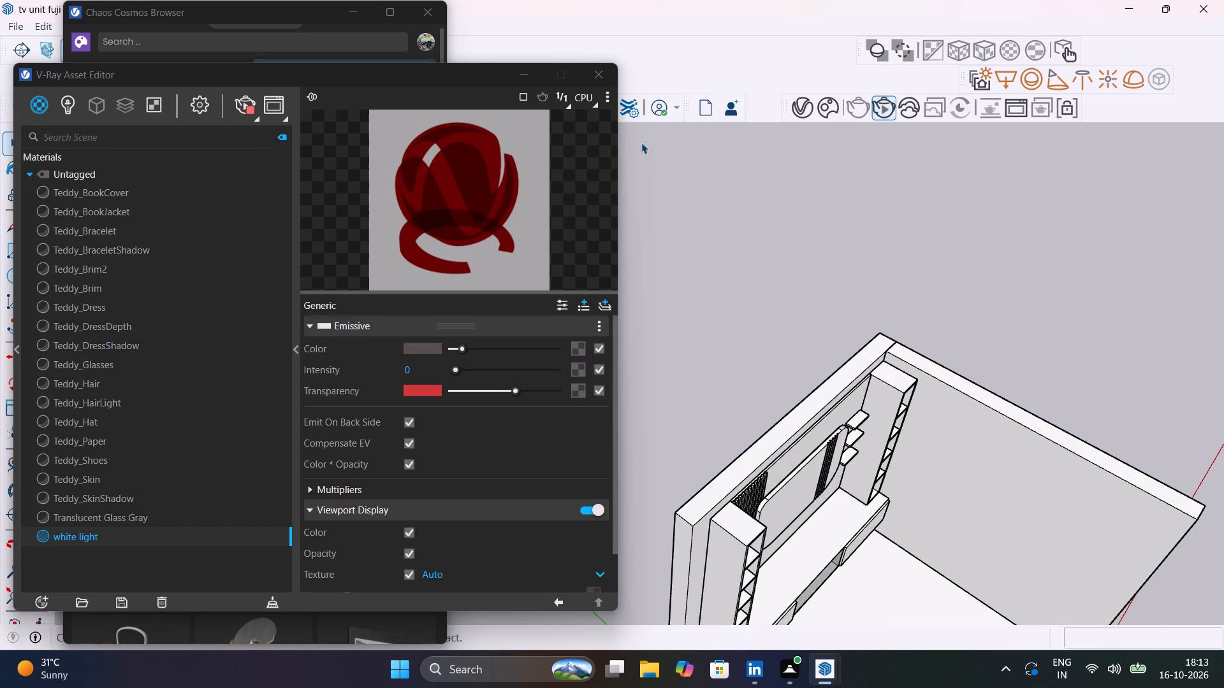
left_click(602, 72)
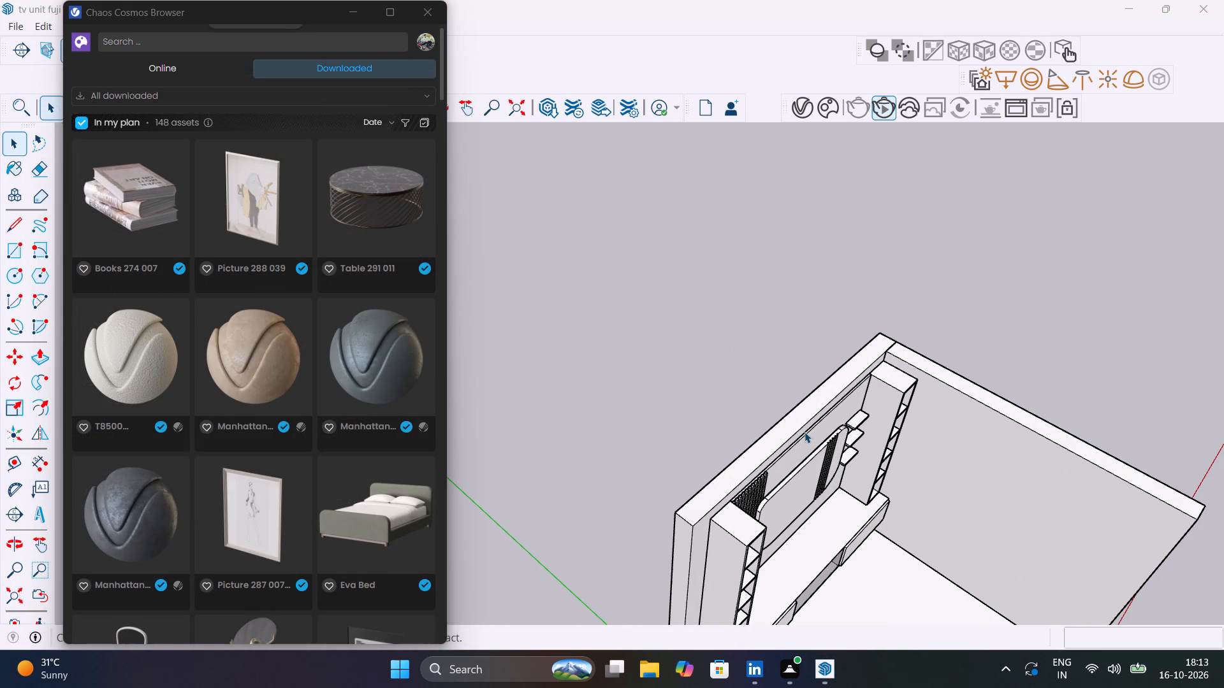
left_click(423, 14)
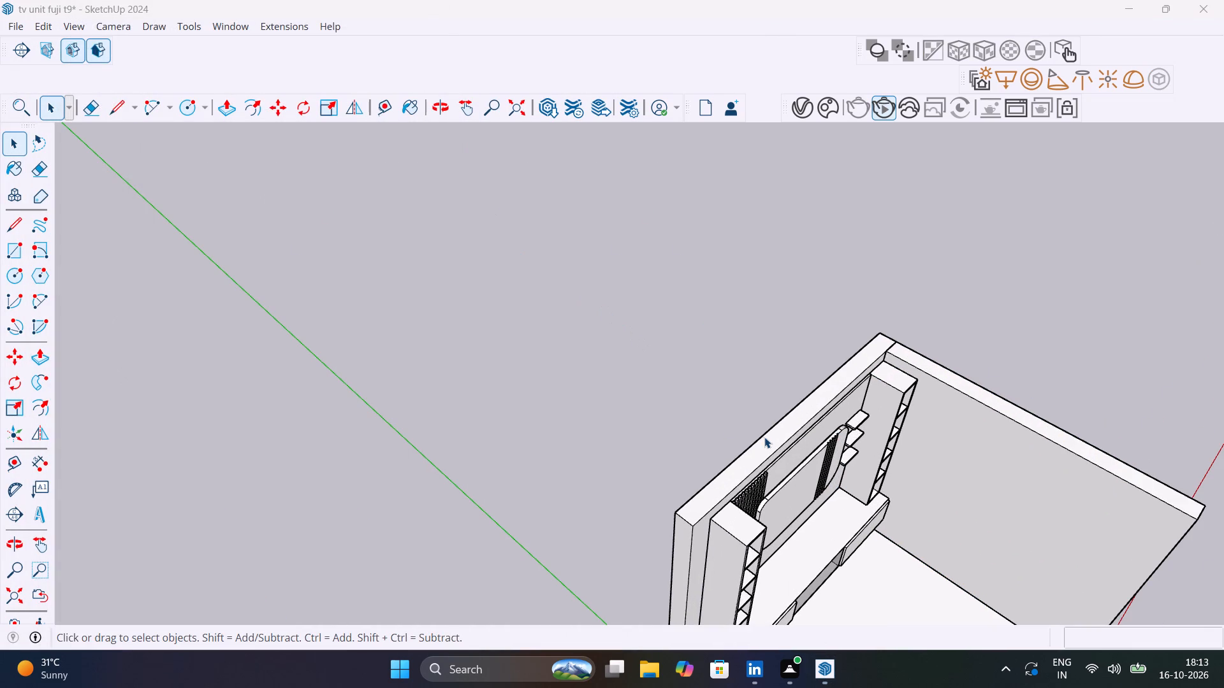
Hide the back wall group behind the TV unit.
left_click(764, 437)
right_click(764, 437)
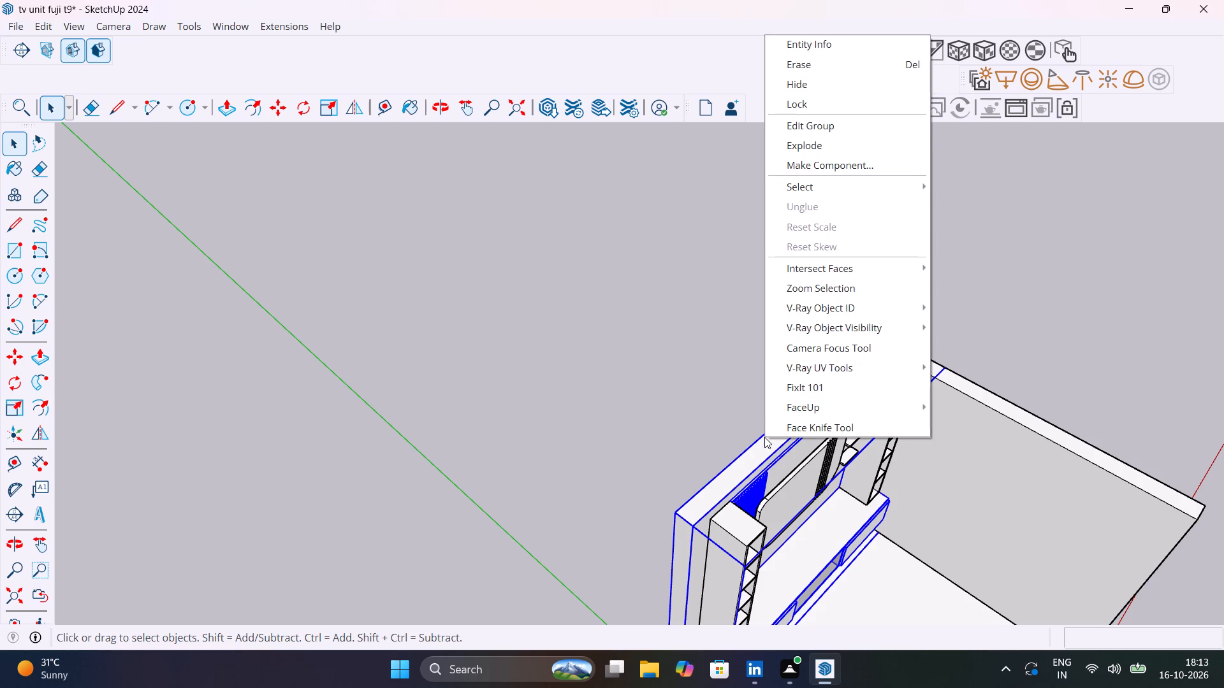
left_click(815, 82)
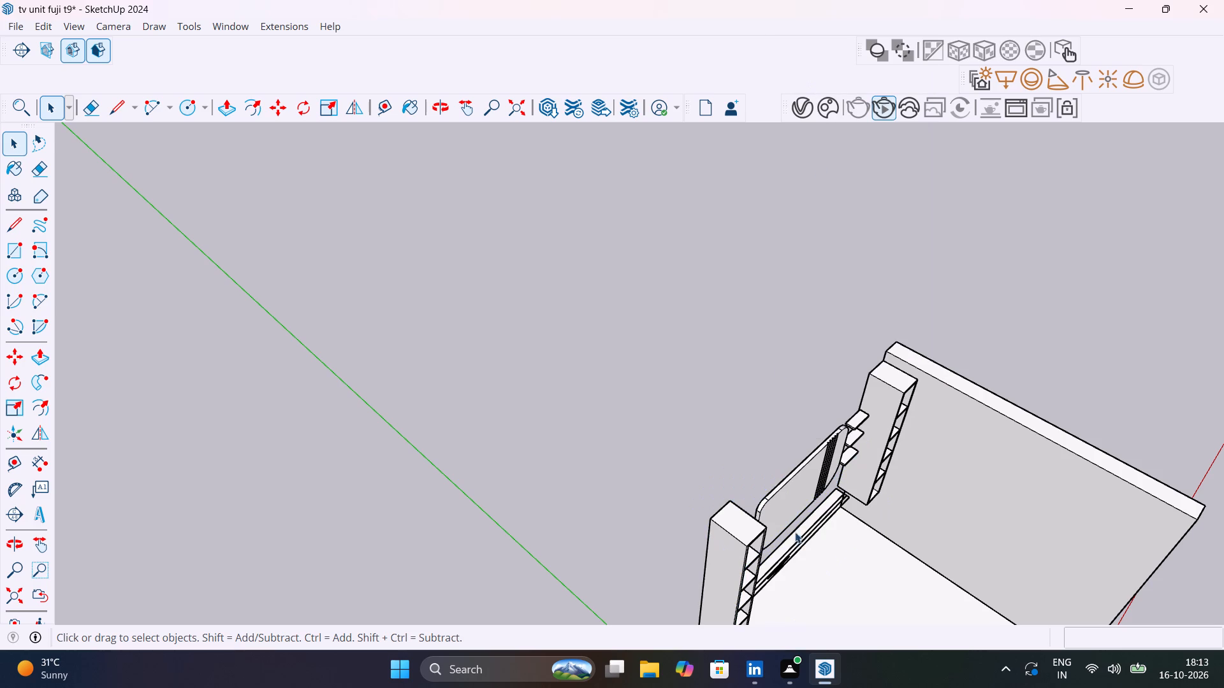
Open the rounded TV panel group for editing and select the long straight strip face of the groove on its back.
scroll(798, 502, "up", 9)
middle_click_drag(798, 515, 1216, 496)
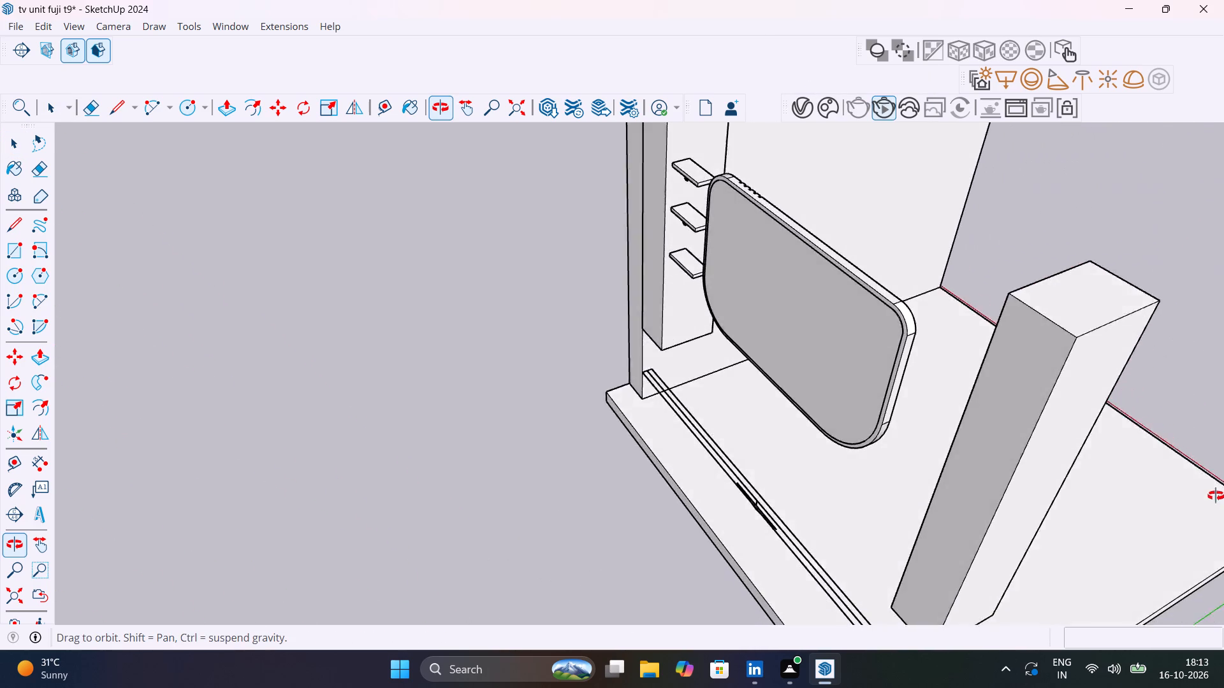
middle_click_drag(1216, 496, 1047, 585)
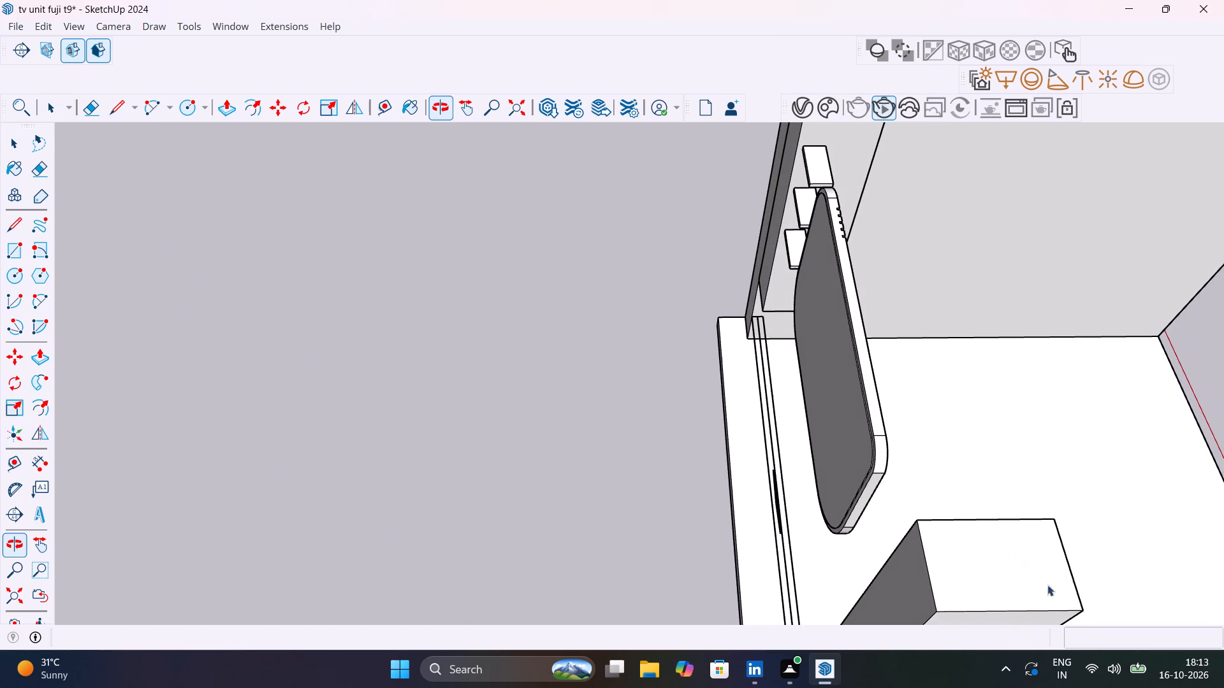
scroll(852, 297, "up", 15)
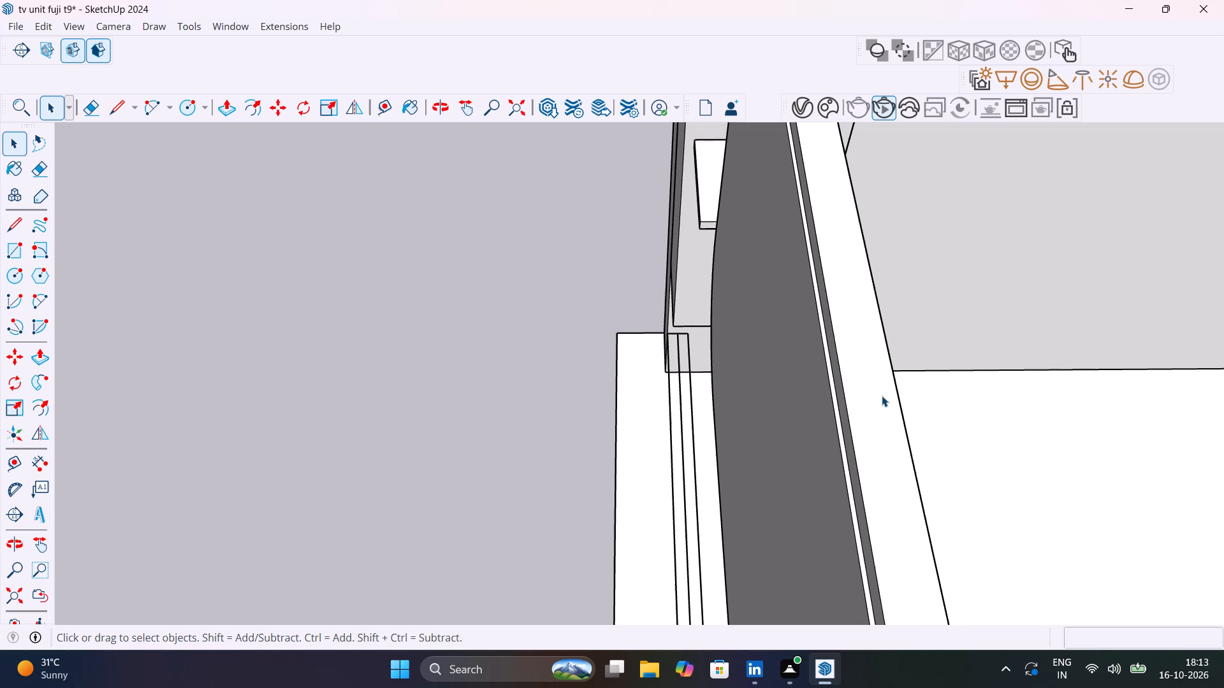
middle_click_drag(804, 348, 901, 678)
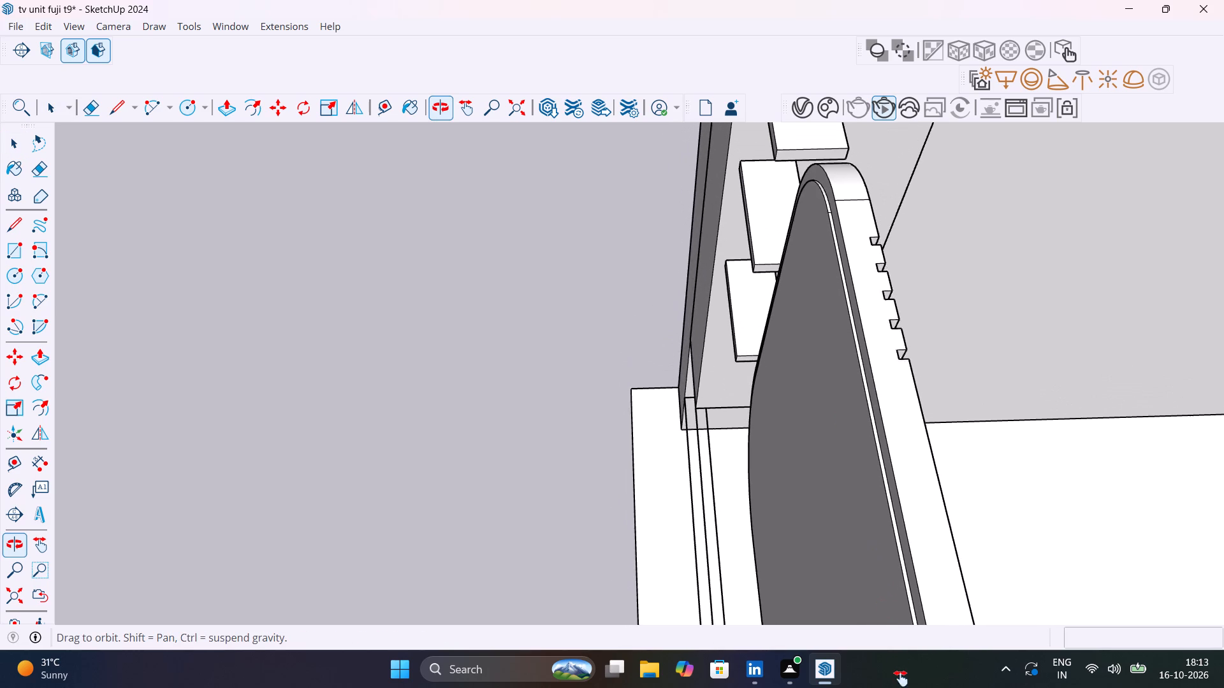
middle_click_drag(901, 678, 904, 687)
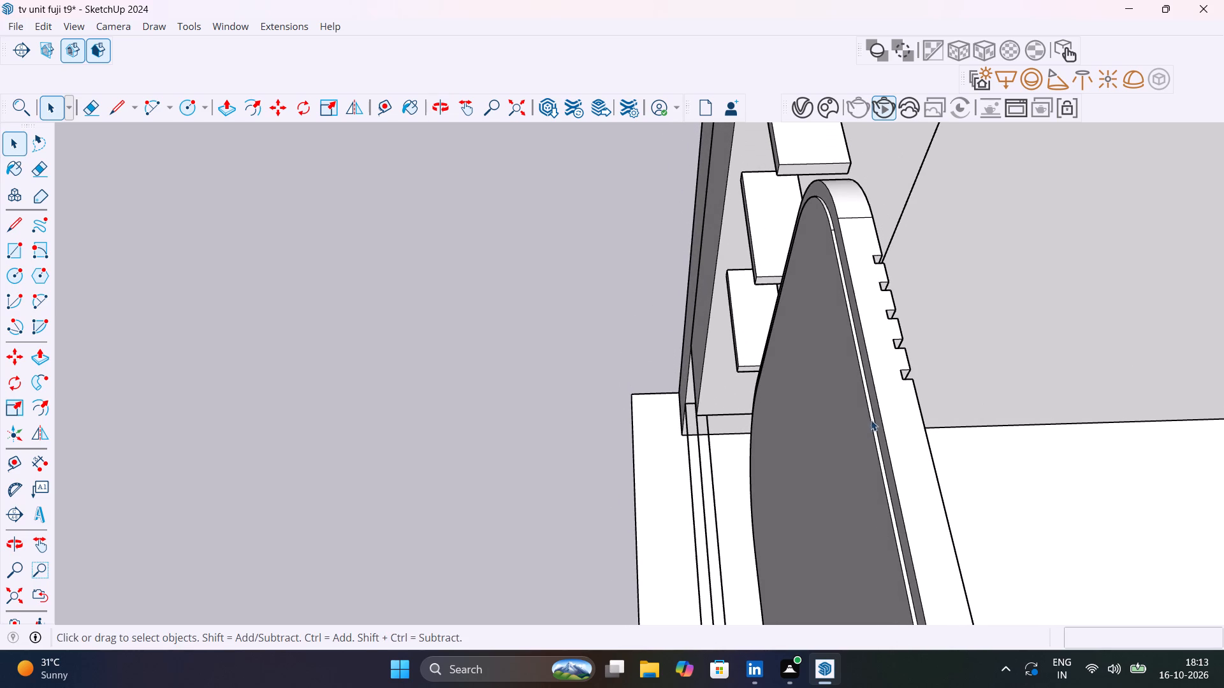
scroll(856, 360, "up", 9)
middle_click_drag(856, 372, 824, 671, "shift")
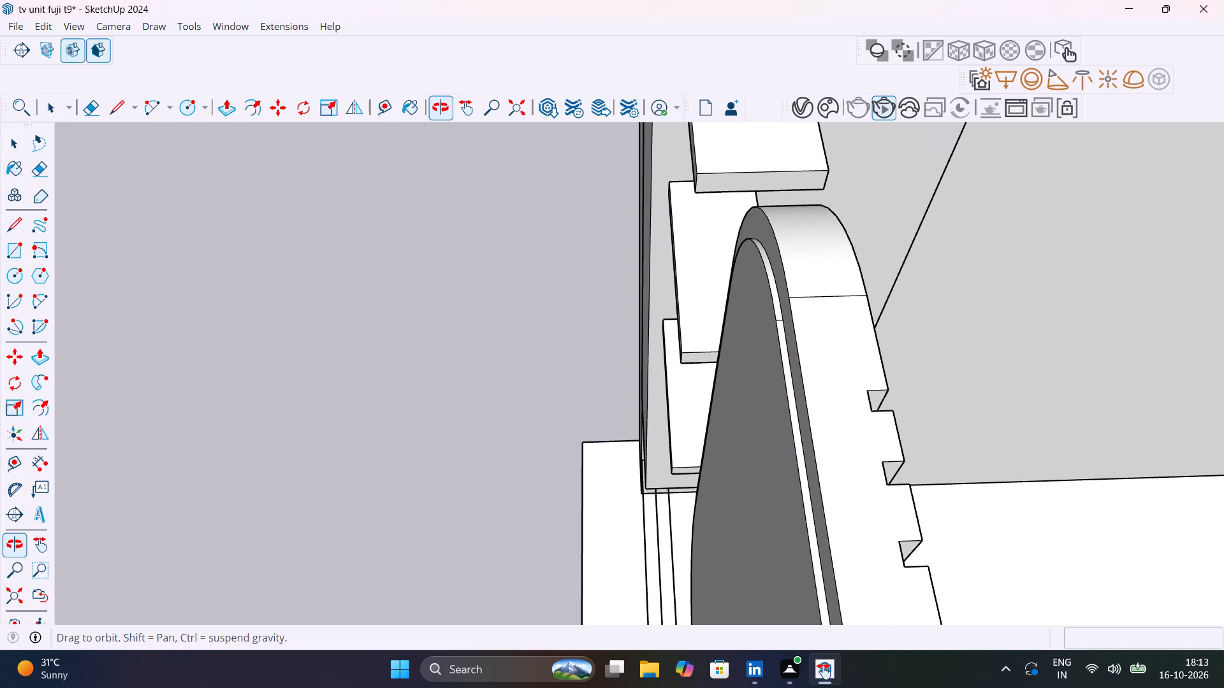
middle_click_drag(824, 671, 824, 672, "shift")
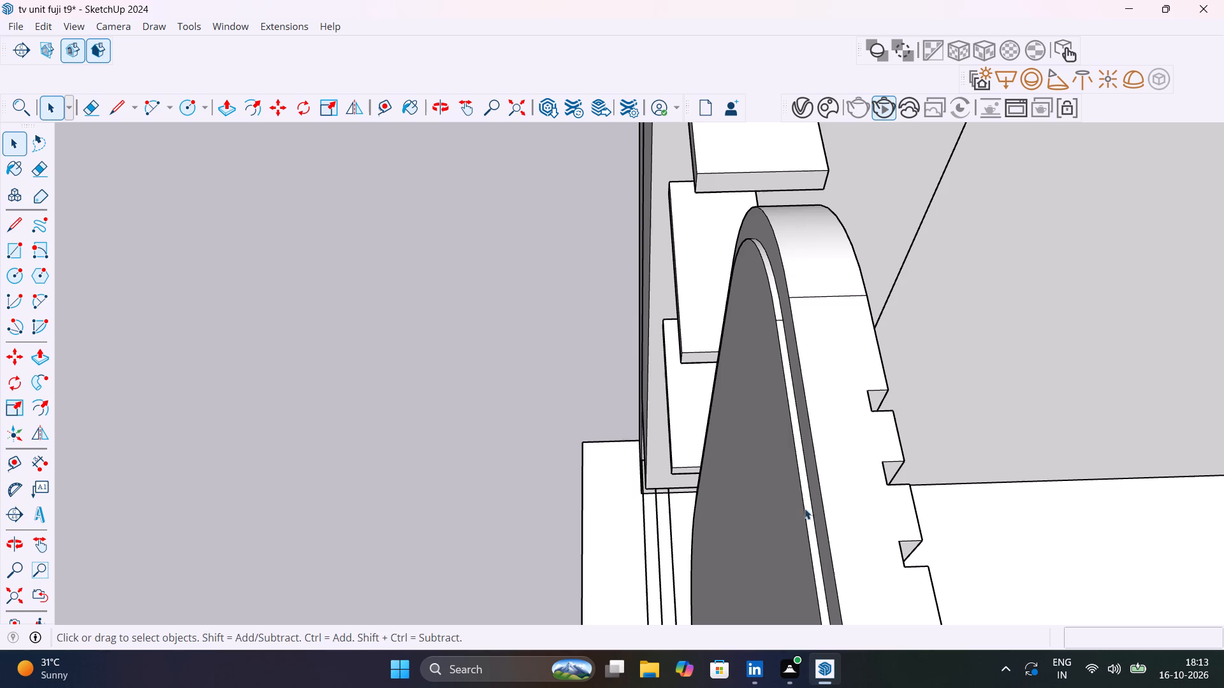
scroll(805, 483, "up", 5)
left_click(806, 482)
double_click(806, 482)
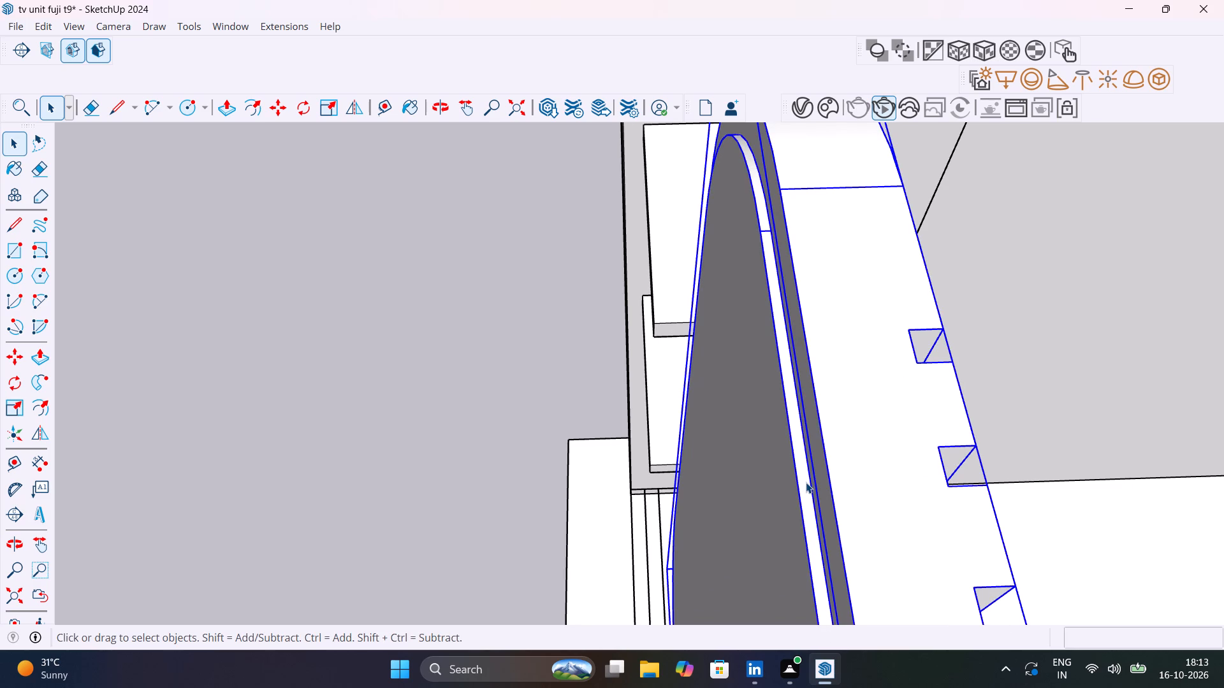
double_click(806, 482)
left_click(806, 482)
left_click(806, 482)
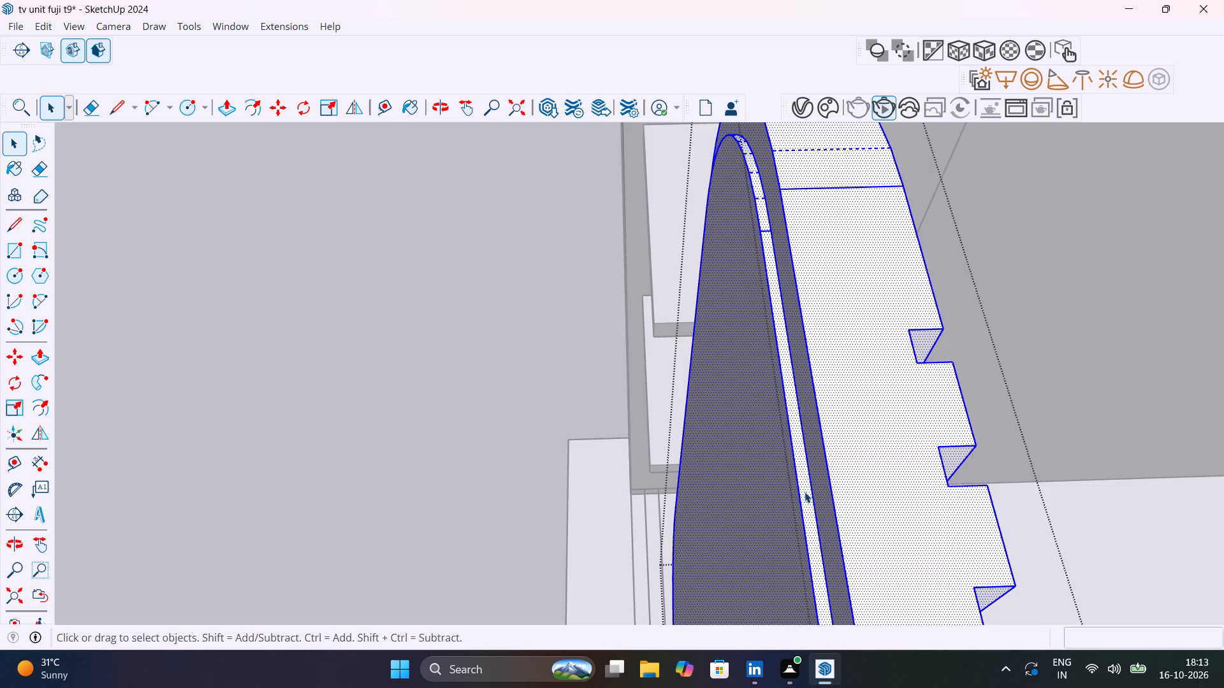
left_click(805, 492)
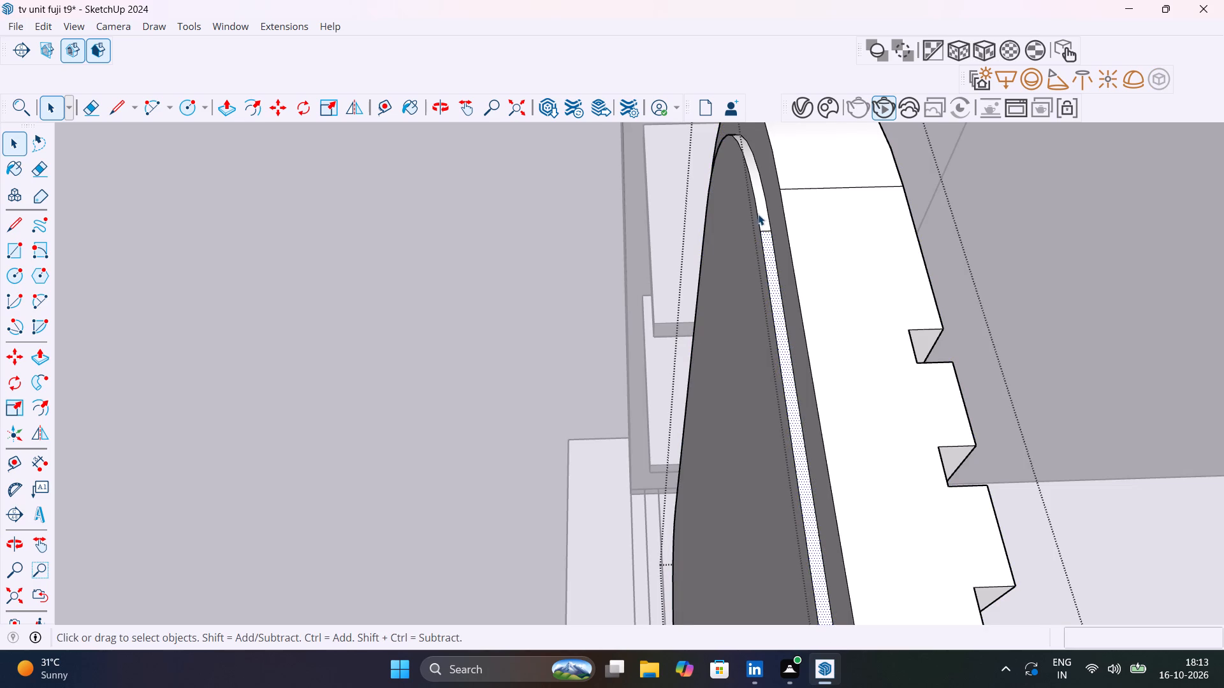
left_click(761, 210)
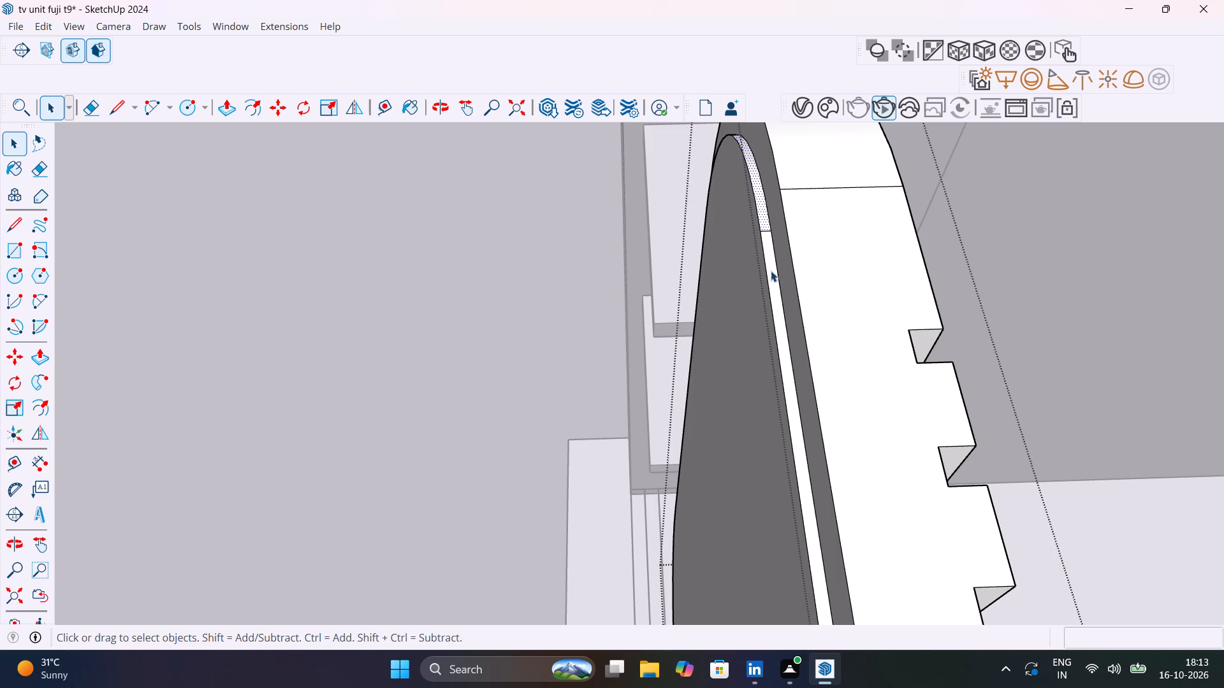
left_click(771, 271)
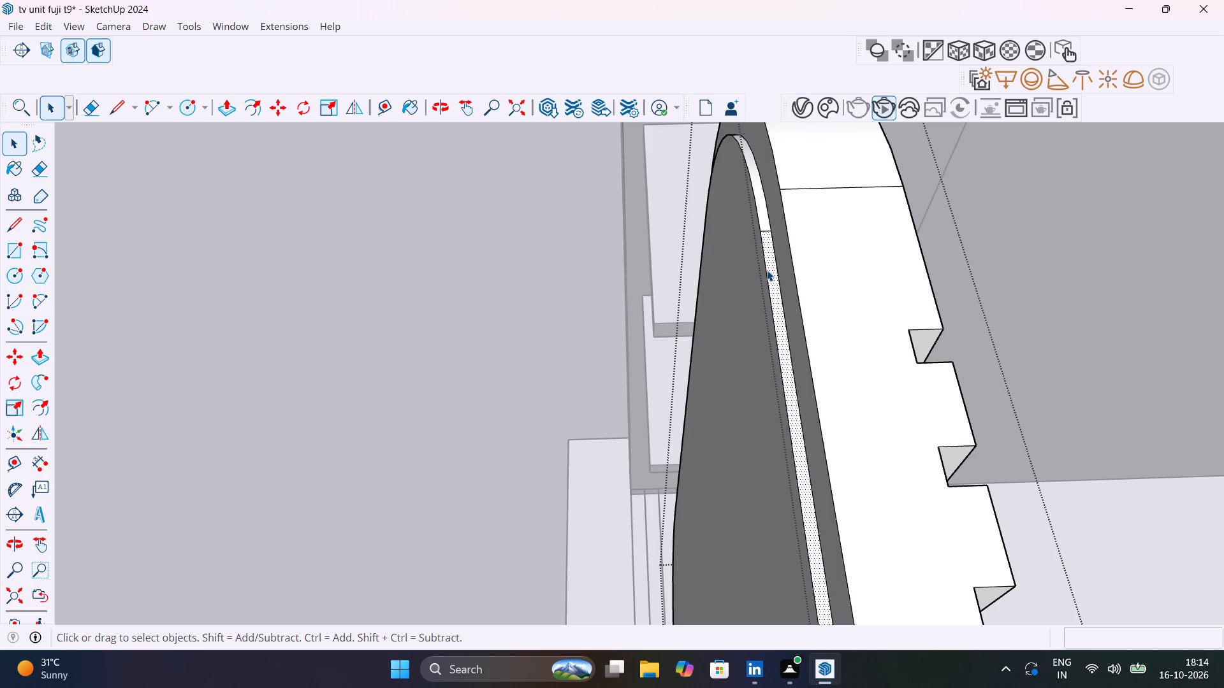
Create a new V-Ray Emissive material in the Asset Editor's material list.
left_click(793, 115)
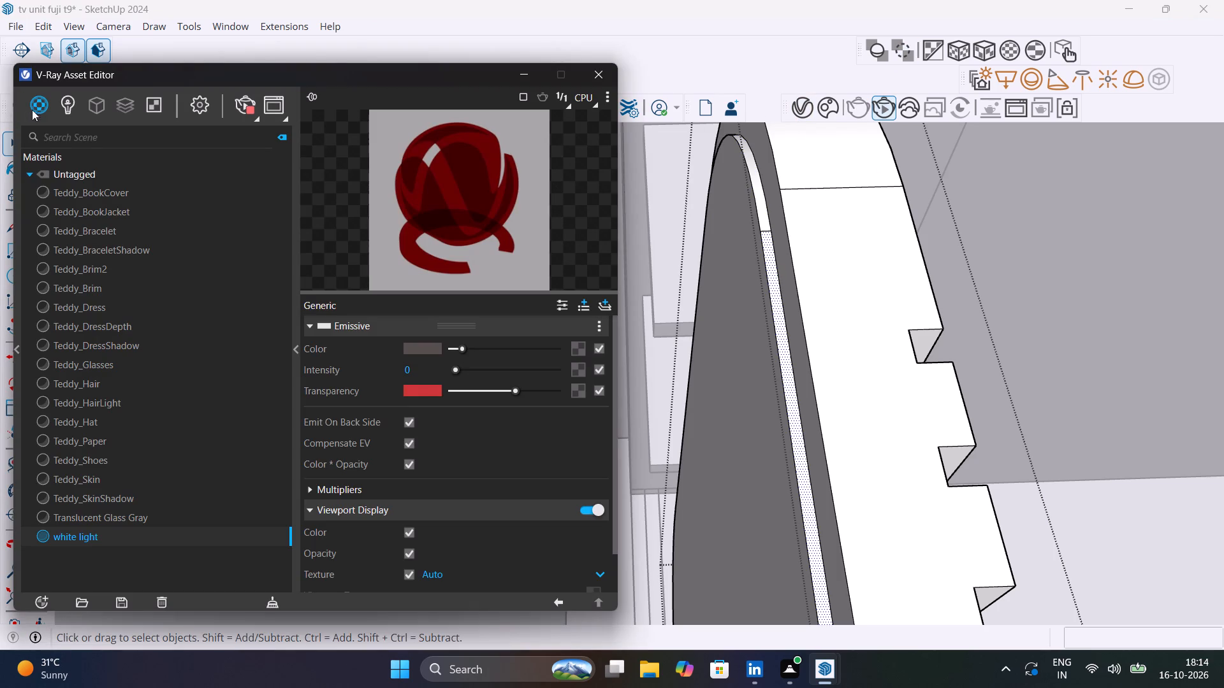
left_click(38, 105)
left_click(296, 352)
right_click(40, 98)
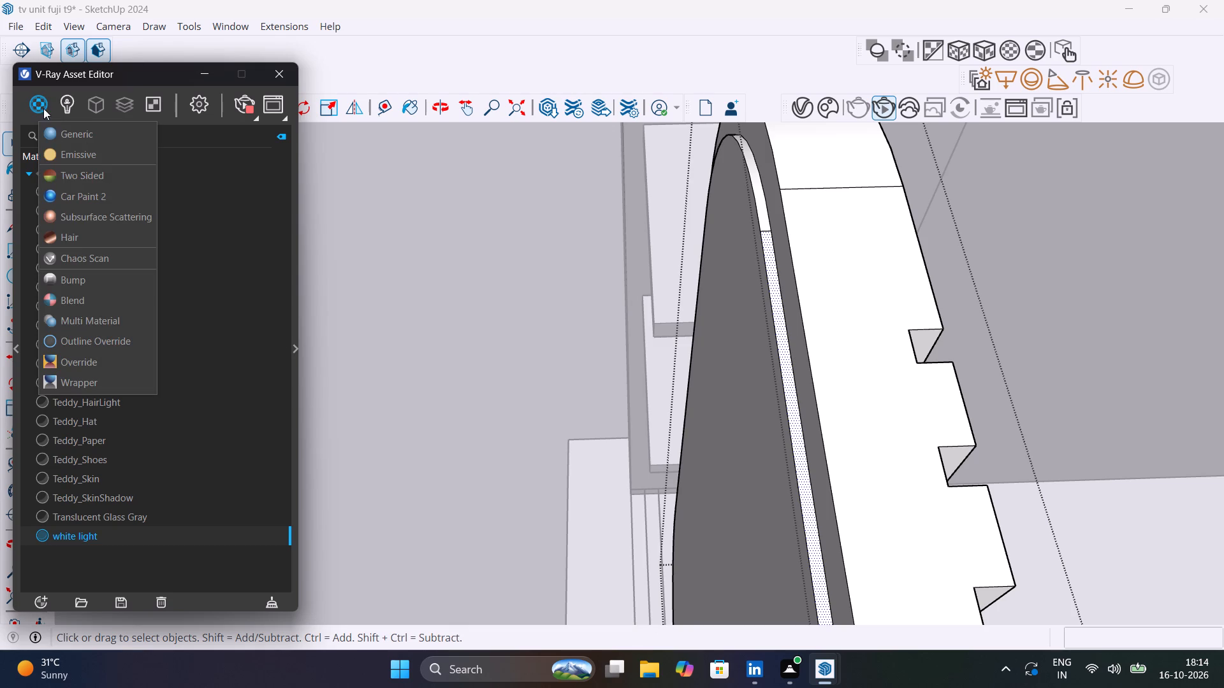
left_click(89, 151)
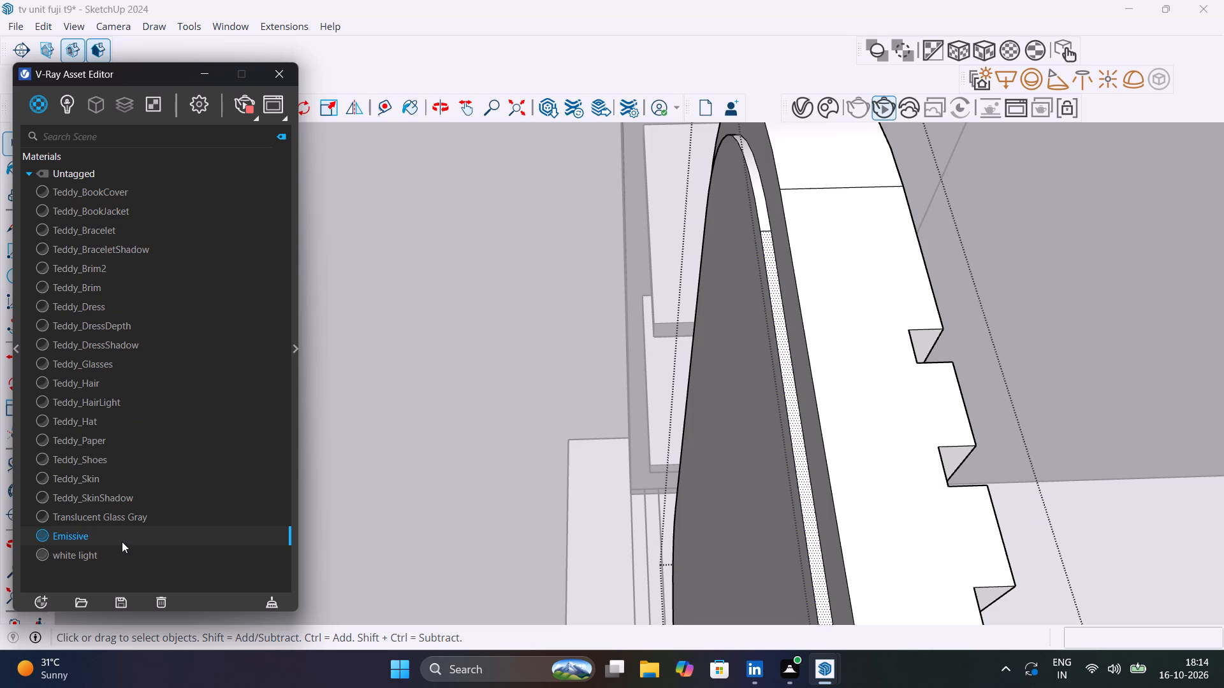
left_click(121, 538)
right_click(121, 538)
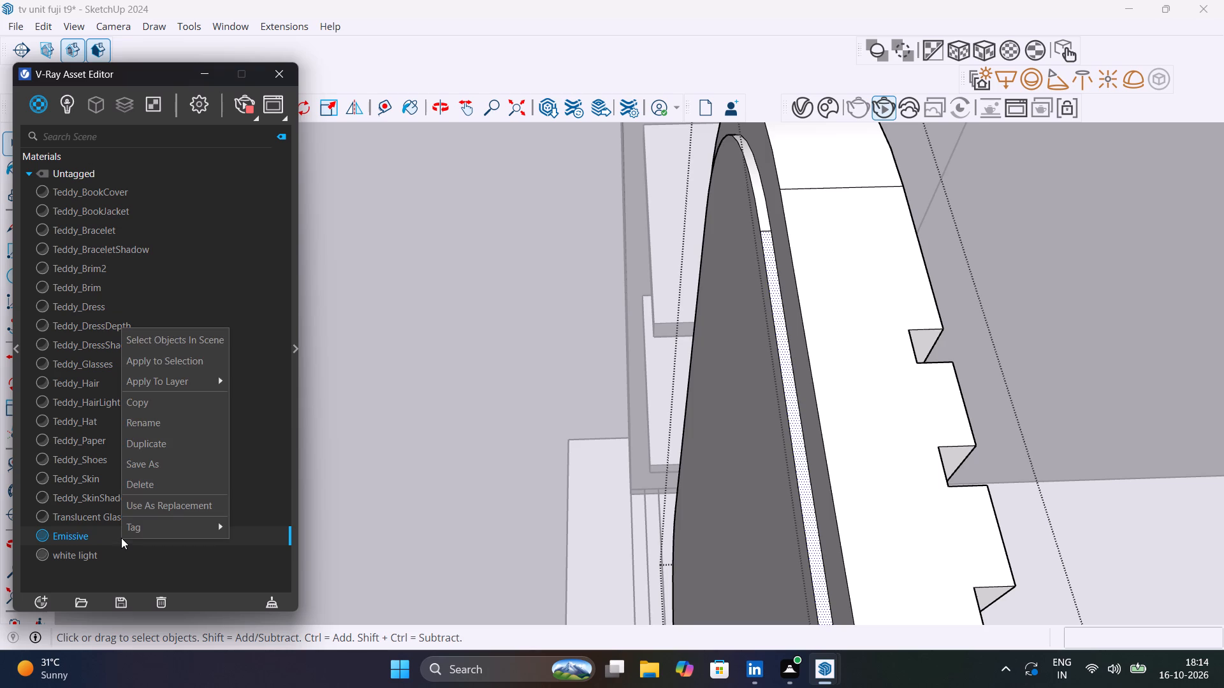
left_click(48, 529)
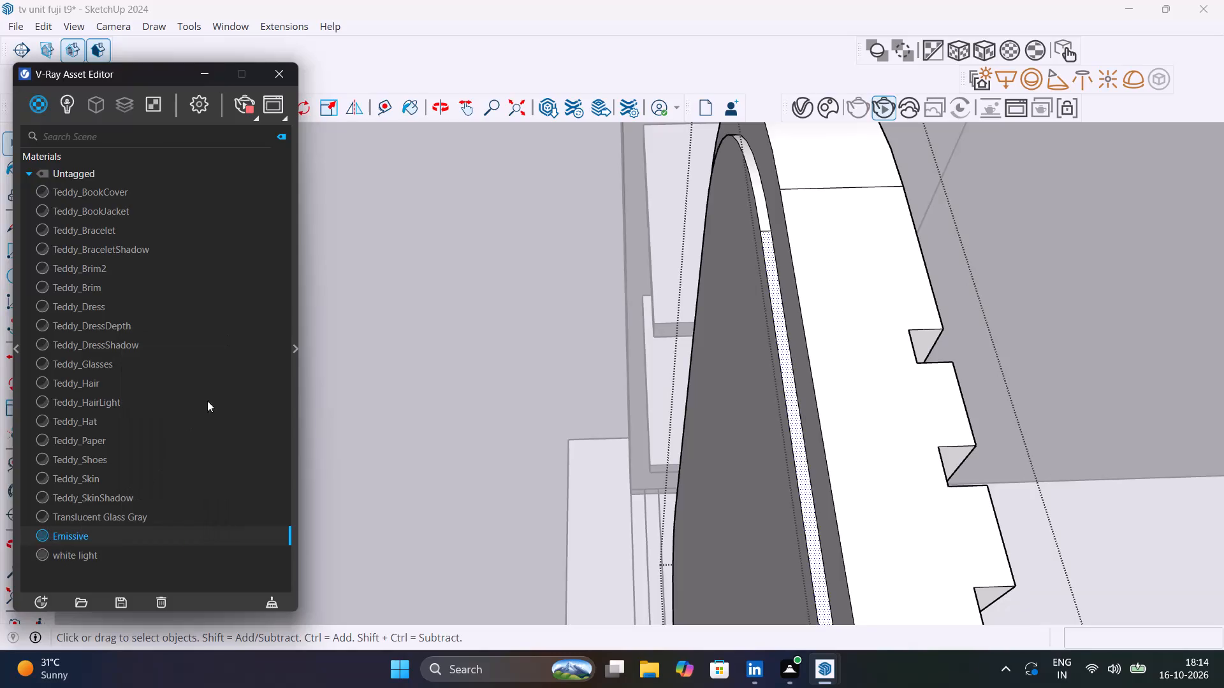
Show the new Emissive material's settings and open its emission colour for editing in the V-Ray Color Picker.
left_click(296, 347)
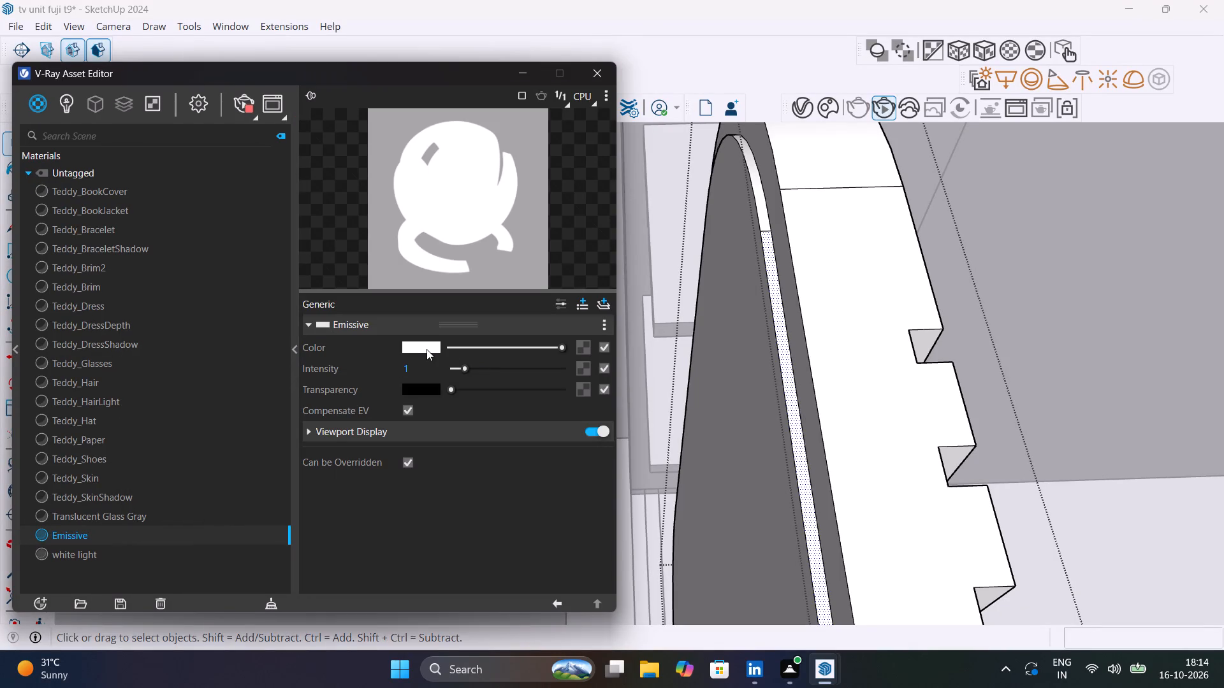
left_click(426, 349)
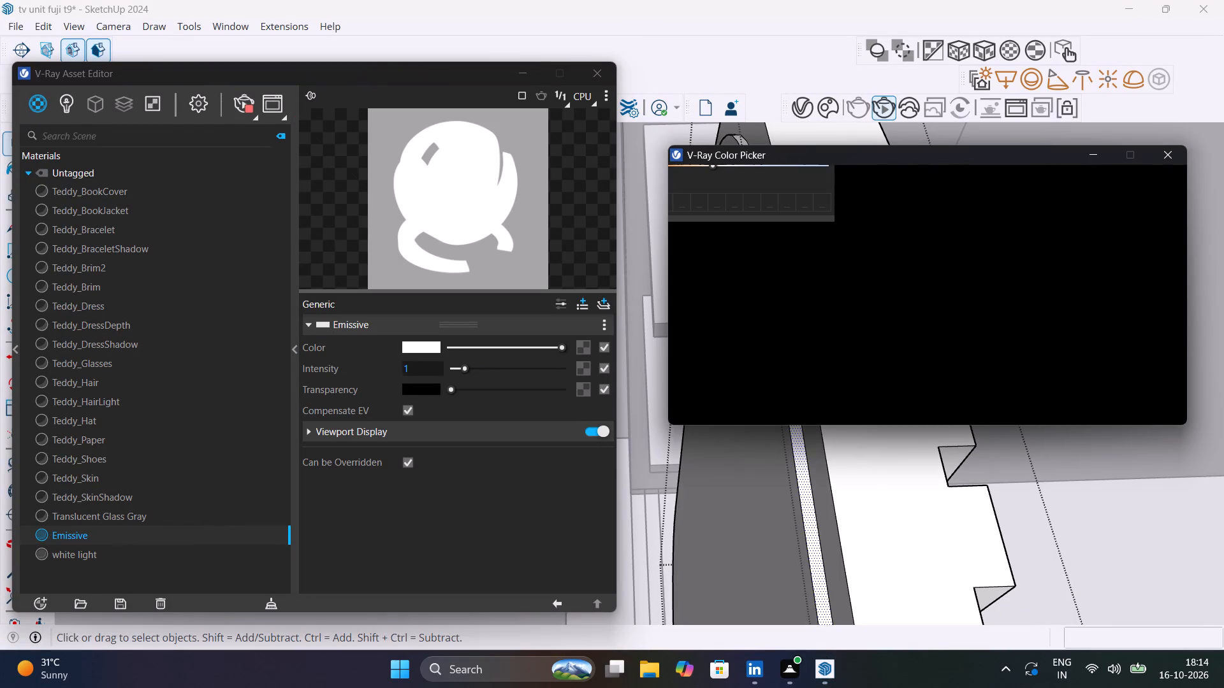
left_click(421, 388)
left_click(419, 346)
left_click(431, 346)
triple_click(431, 346)
left_click(431, 346)
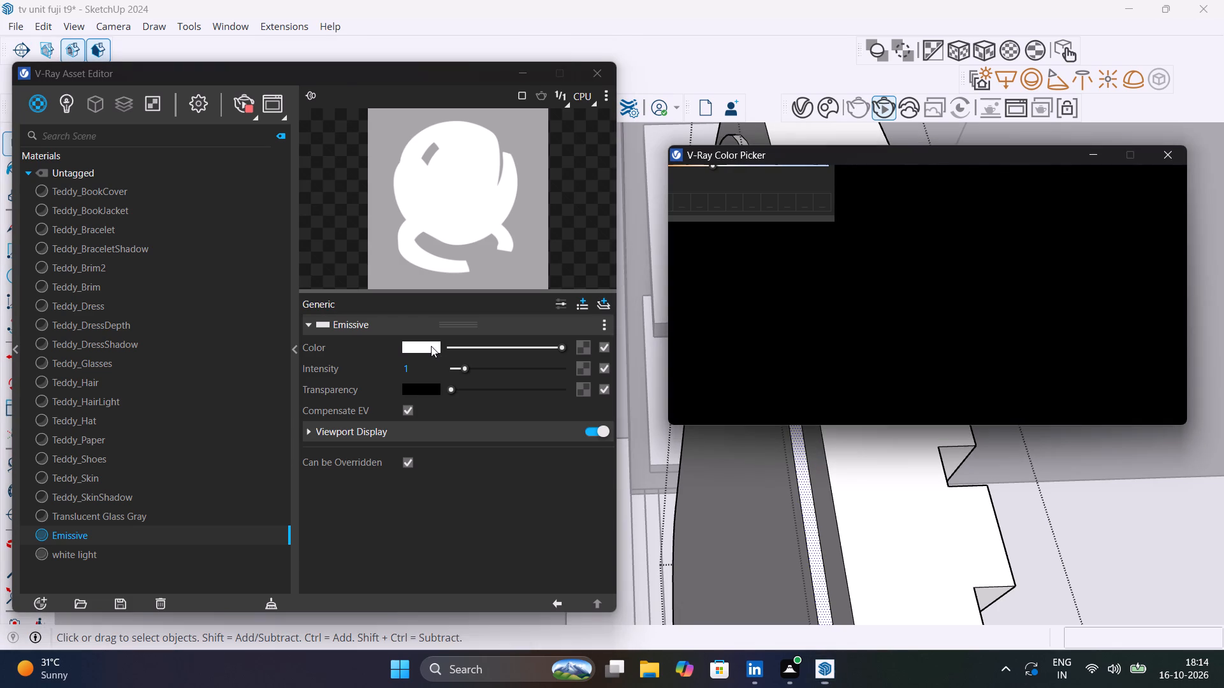
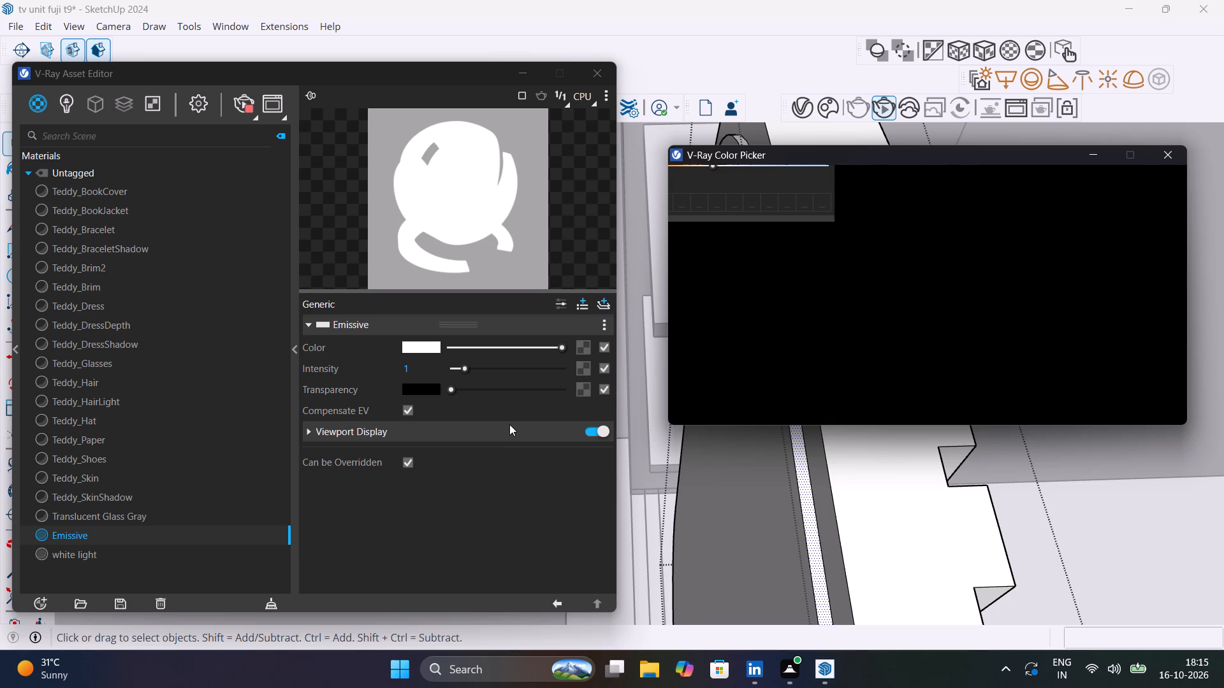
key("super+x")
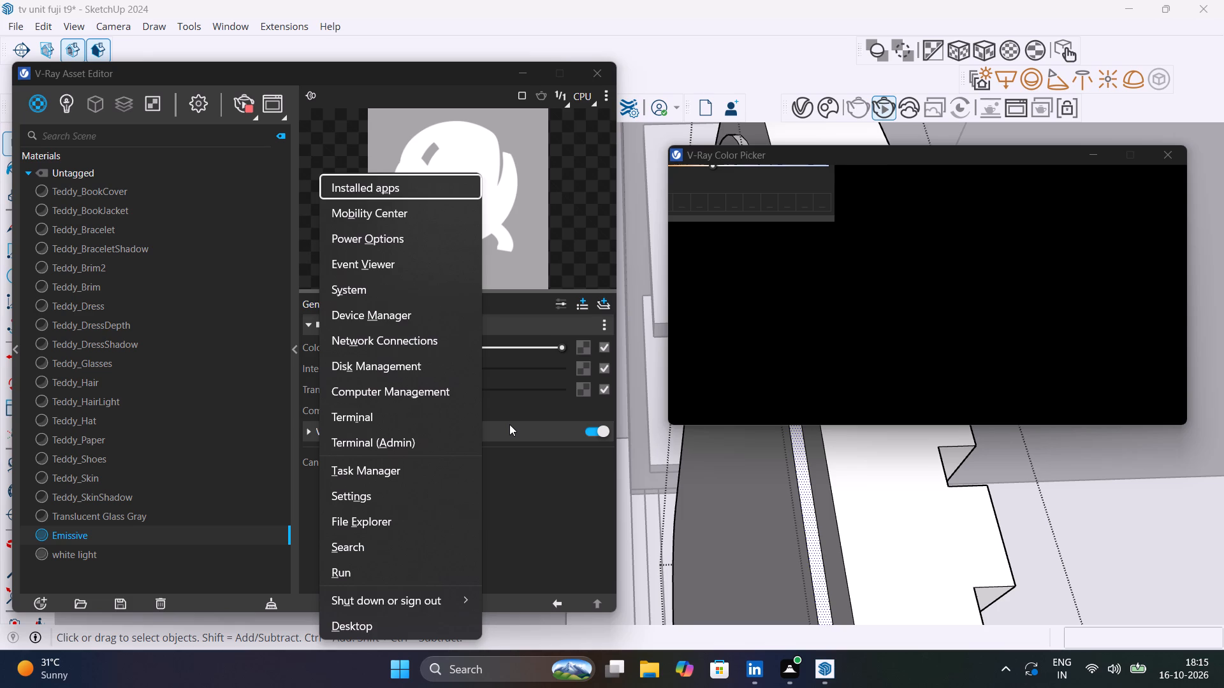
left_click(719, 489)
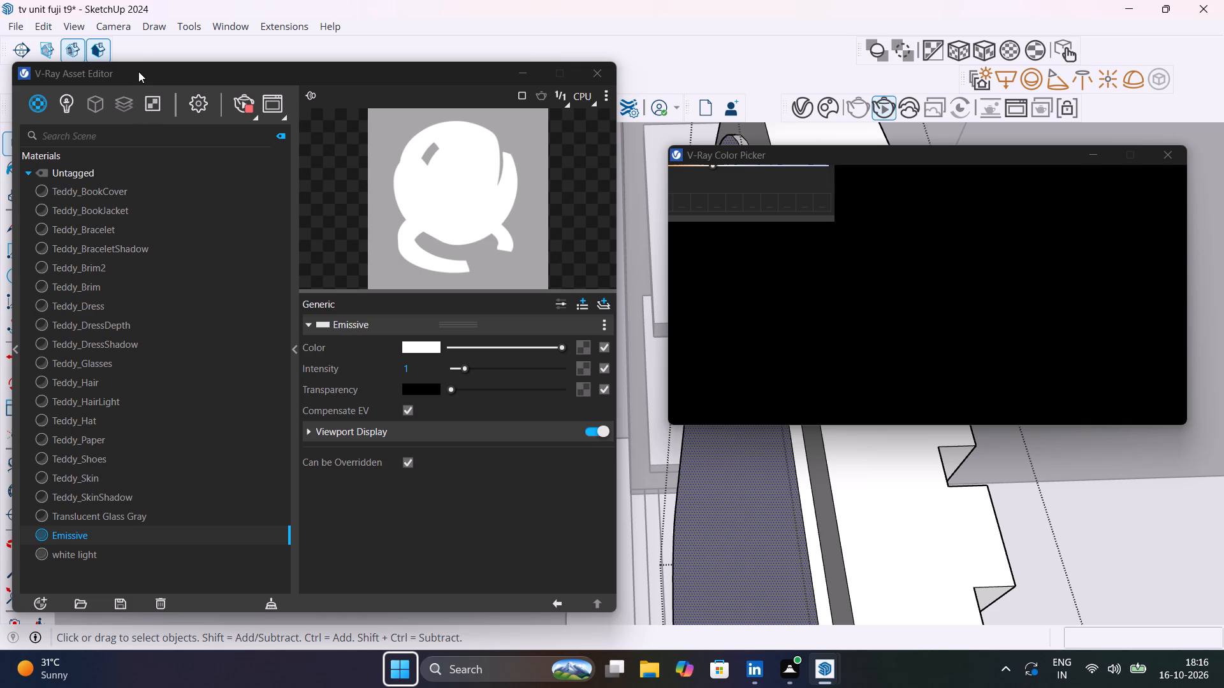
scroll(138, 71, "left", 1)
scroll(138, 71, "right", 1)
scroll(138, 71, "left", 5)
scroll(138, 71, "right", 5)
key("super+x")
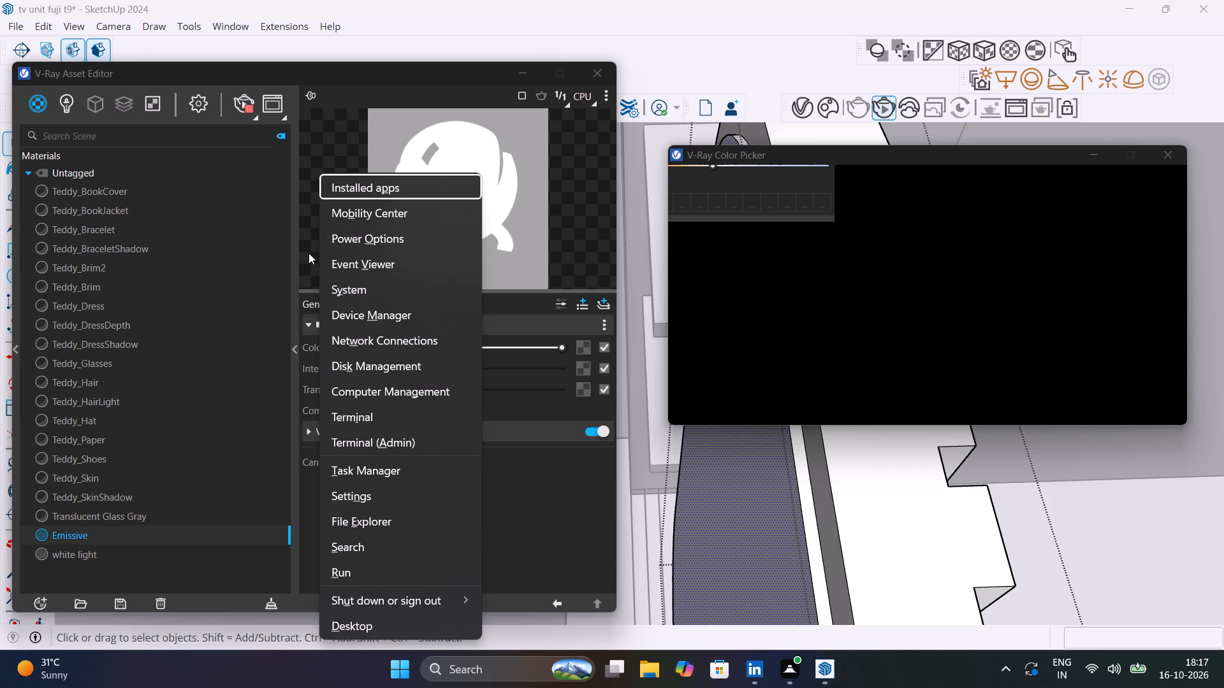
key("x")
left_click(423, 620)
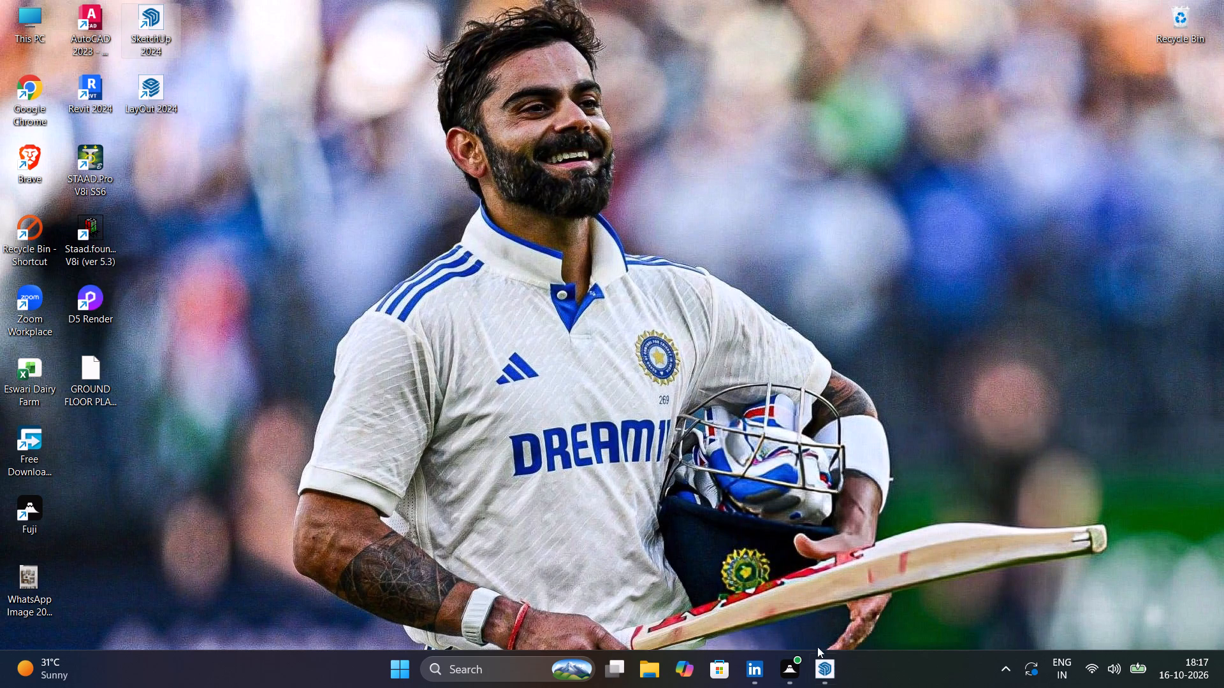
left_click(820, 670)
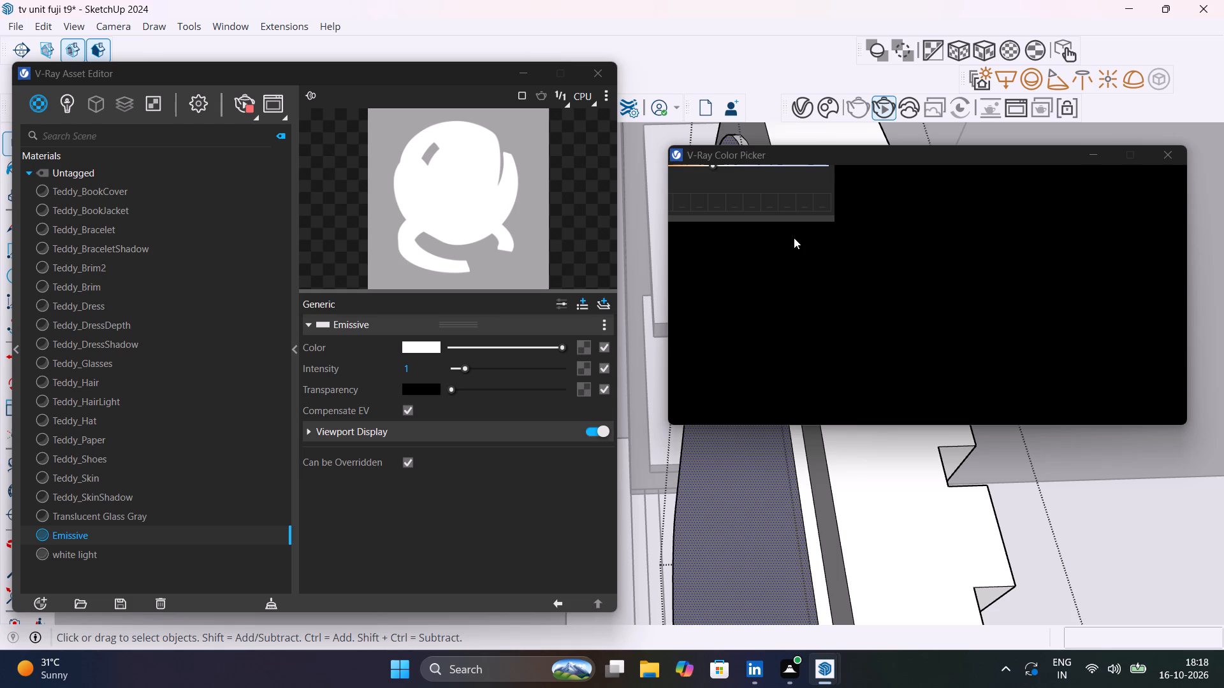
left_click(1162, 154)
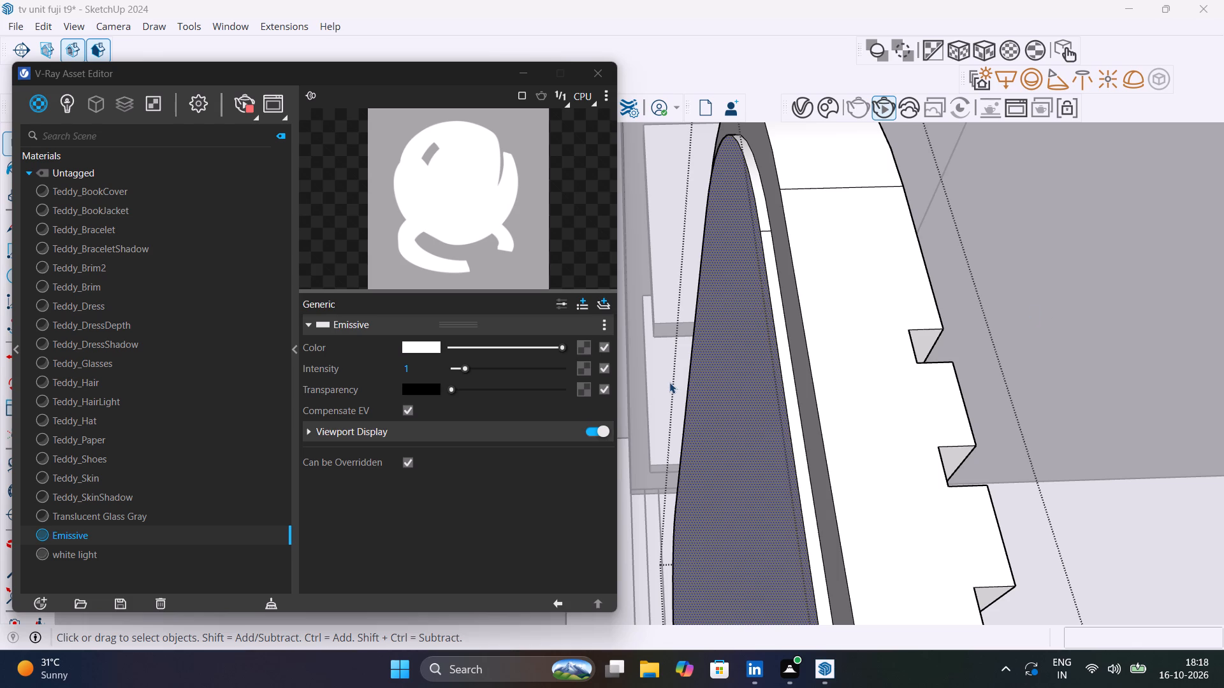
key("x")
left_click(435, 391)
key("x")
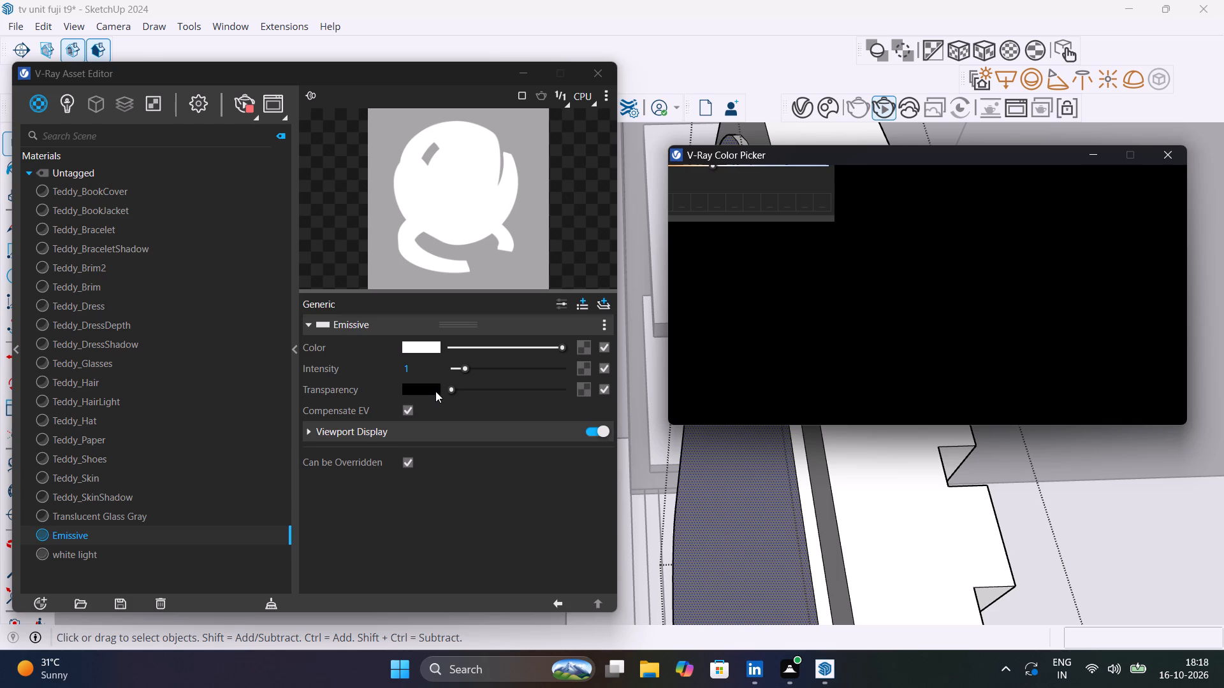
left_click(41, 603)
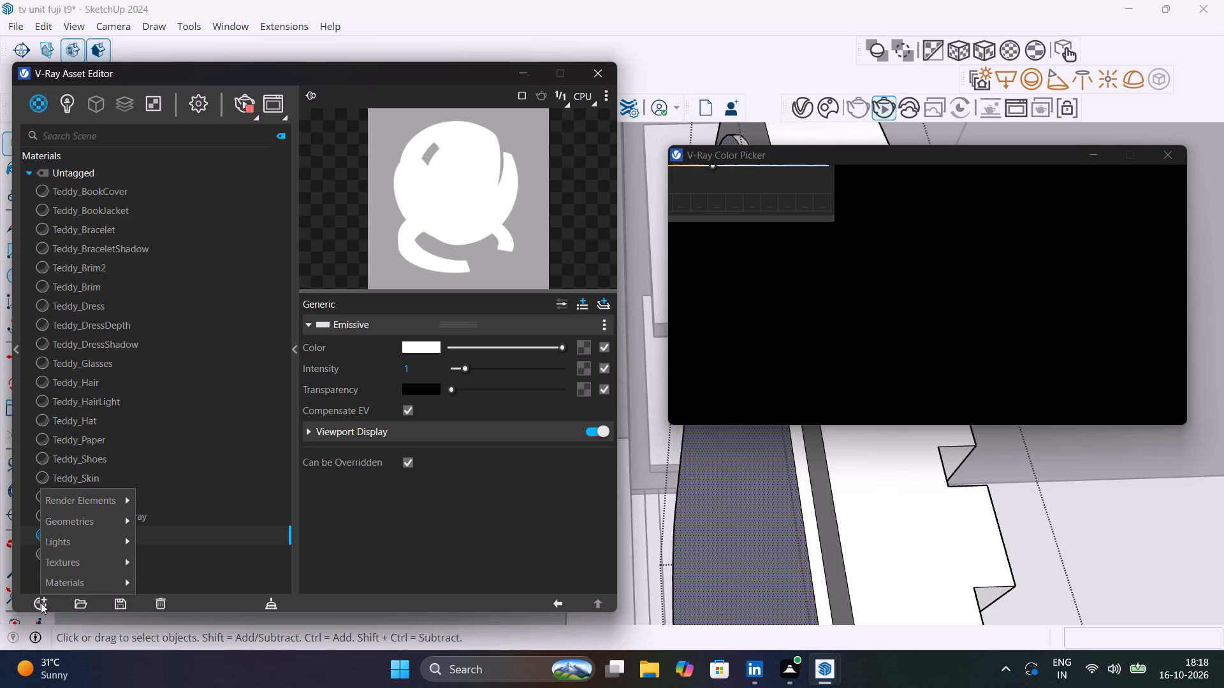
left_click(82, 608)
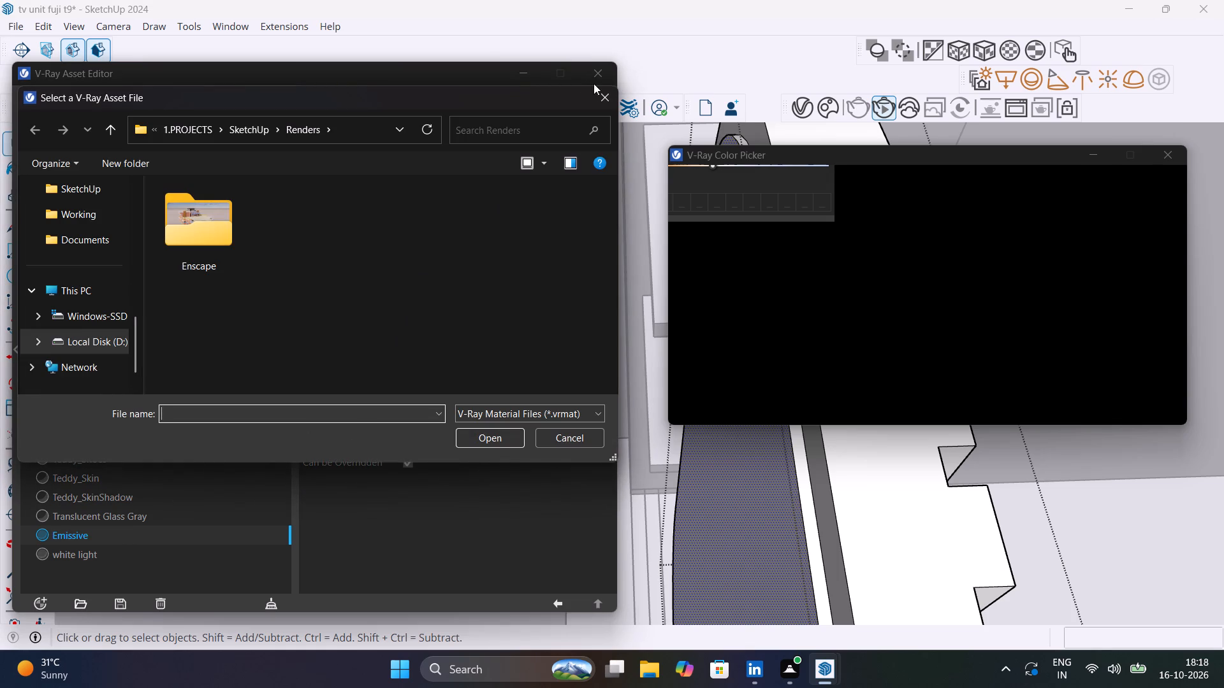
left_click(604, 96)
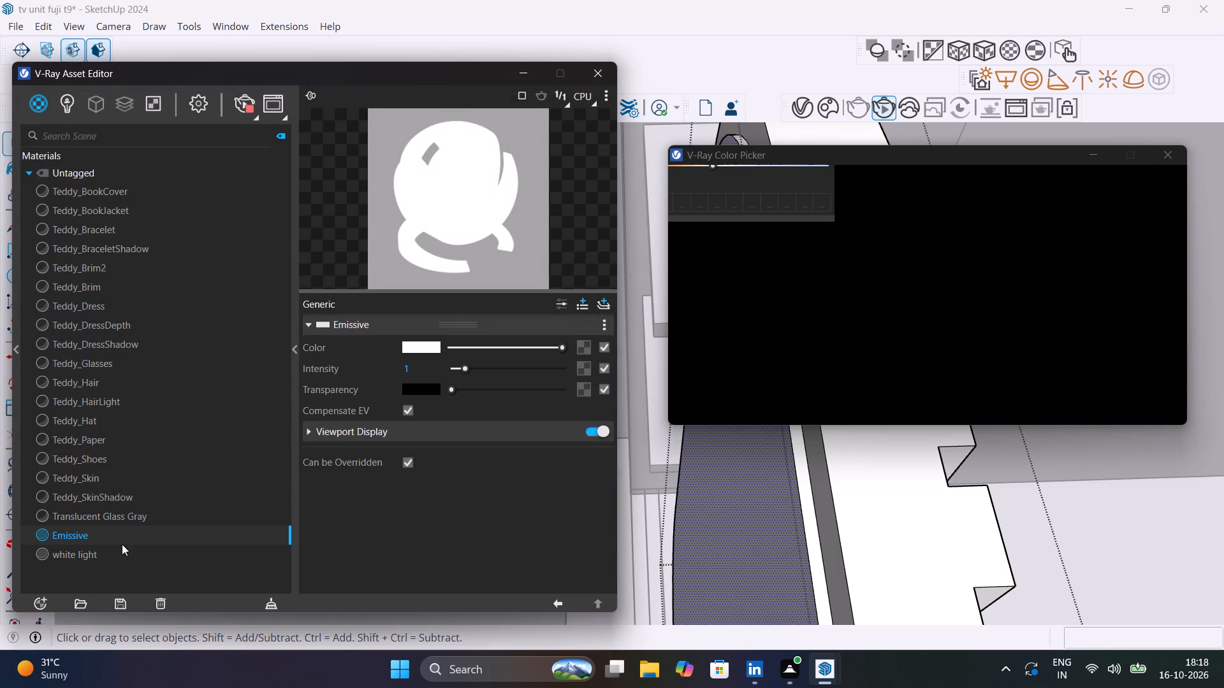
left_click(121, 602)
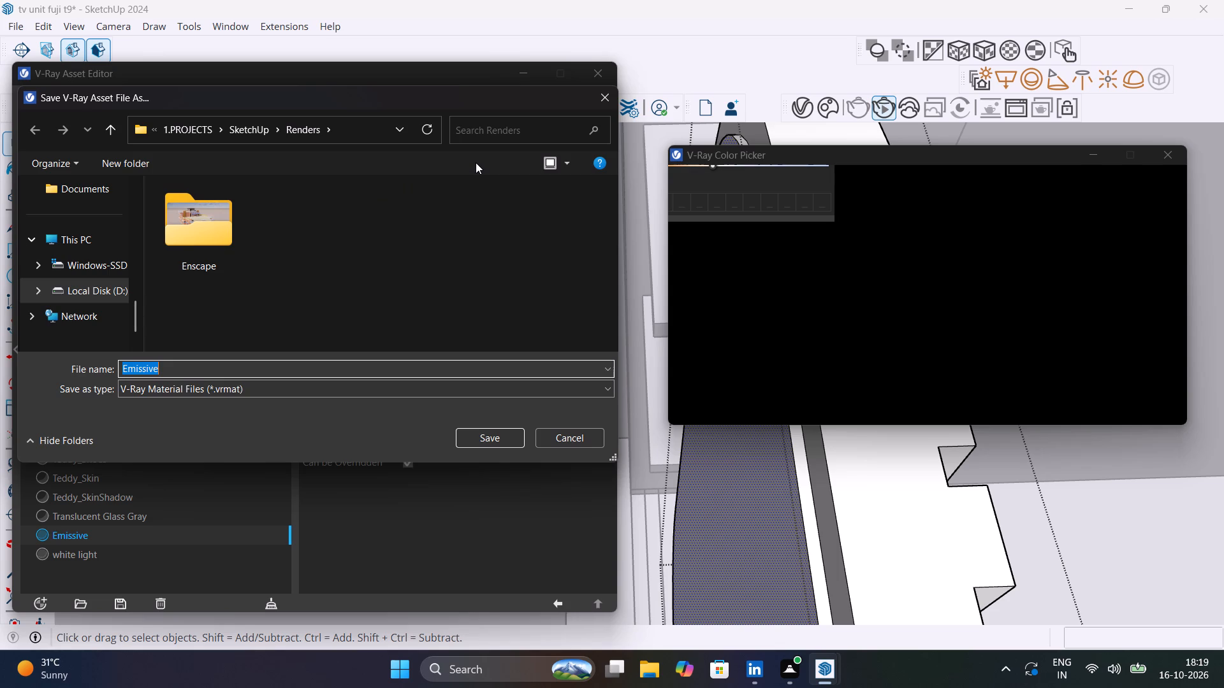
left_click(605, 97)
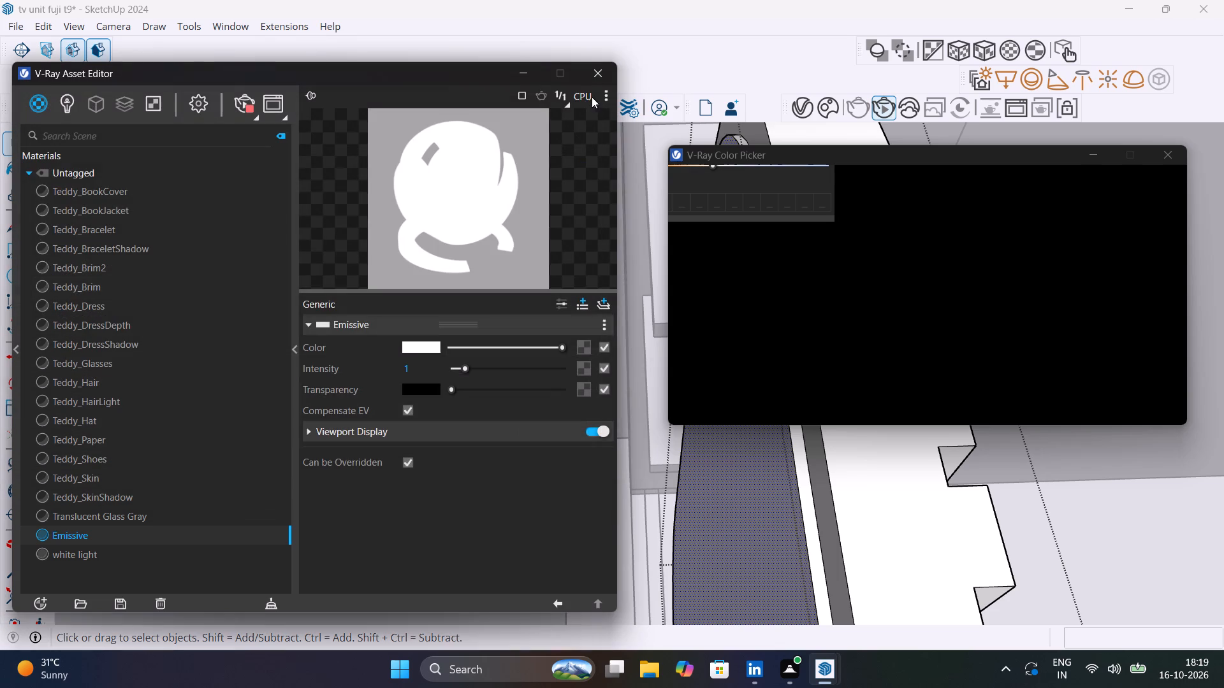
Close the V-Ray Asset Editor and Color Picker, and leave the rounded TV panel group's editing context.
left_click(594, 80)
left_click(581, 326)
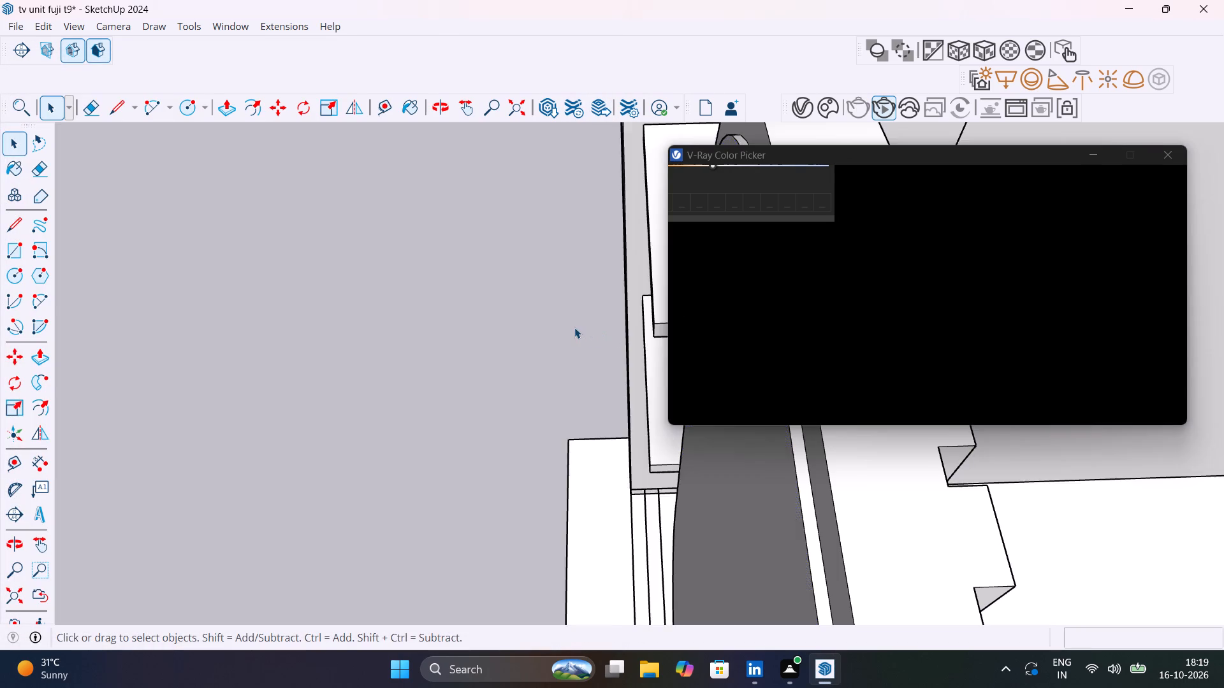
scroll(573, 325, "down", 9)
left_click(1163, 152)
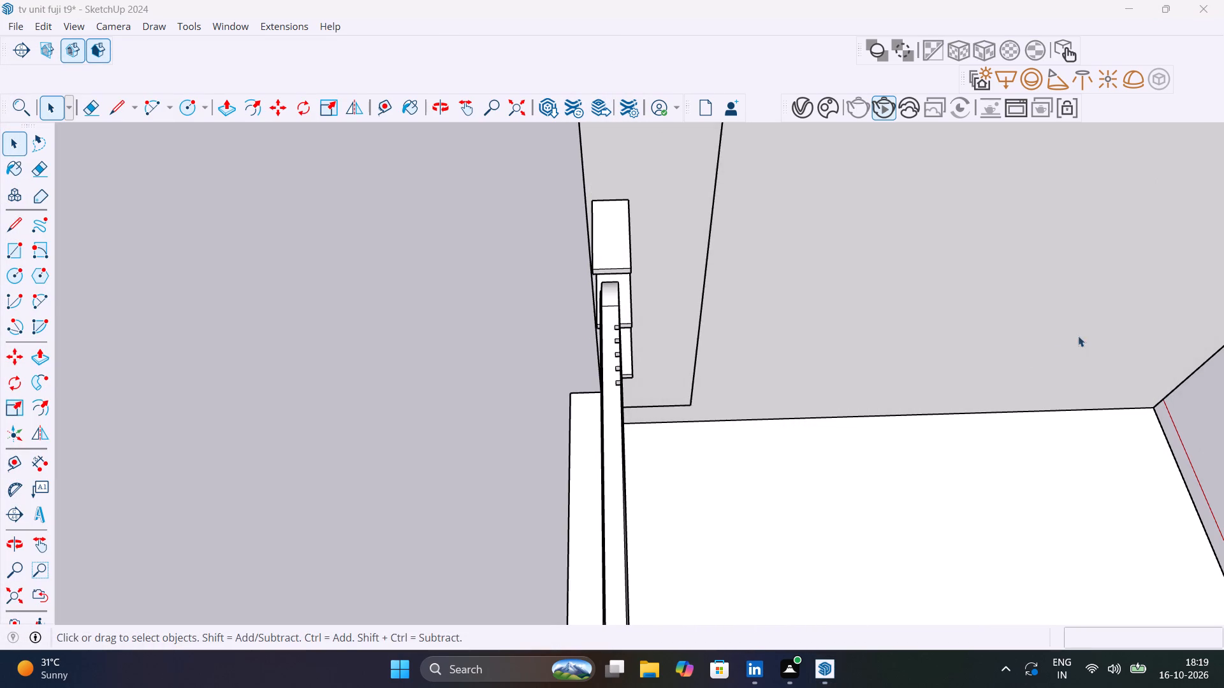
Save the TV unit model under its current file name.
scroll(1021, 354, "down", 20)
middle_click_drag(1051, 372, 626, 295)
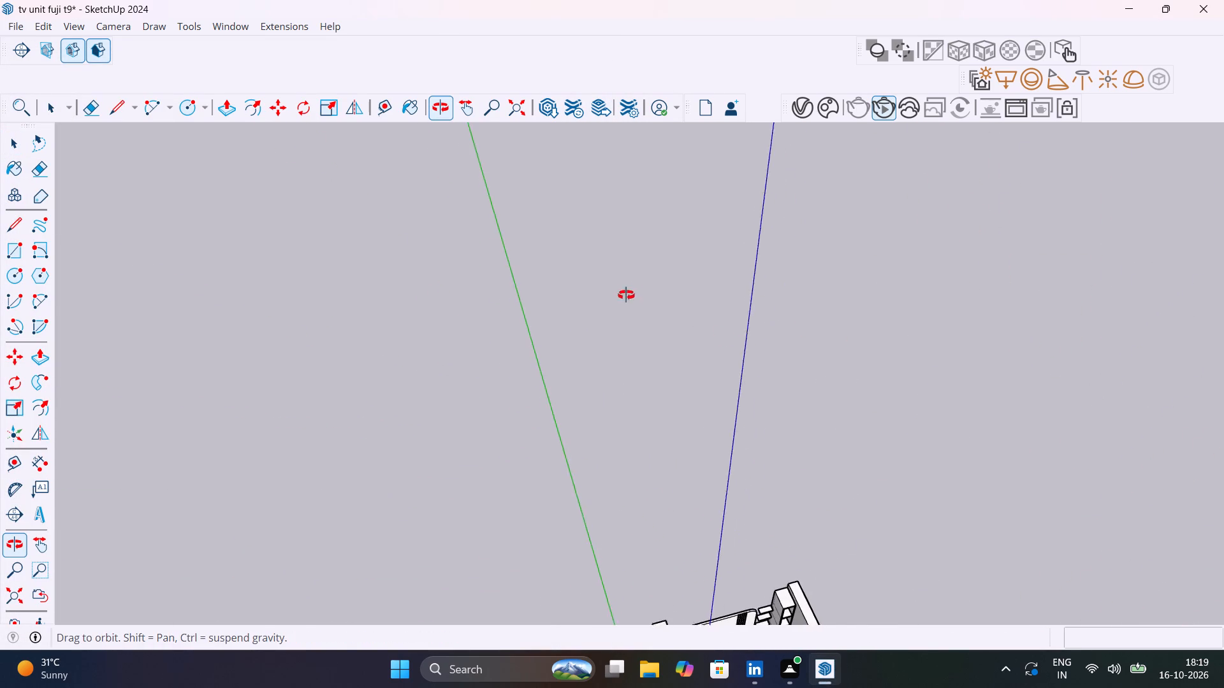
middle_click_drag(626, 295, 648, 290)
scroll(611, 611, "down", 3)
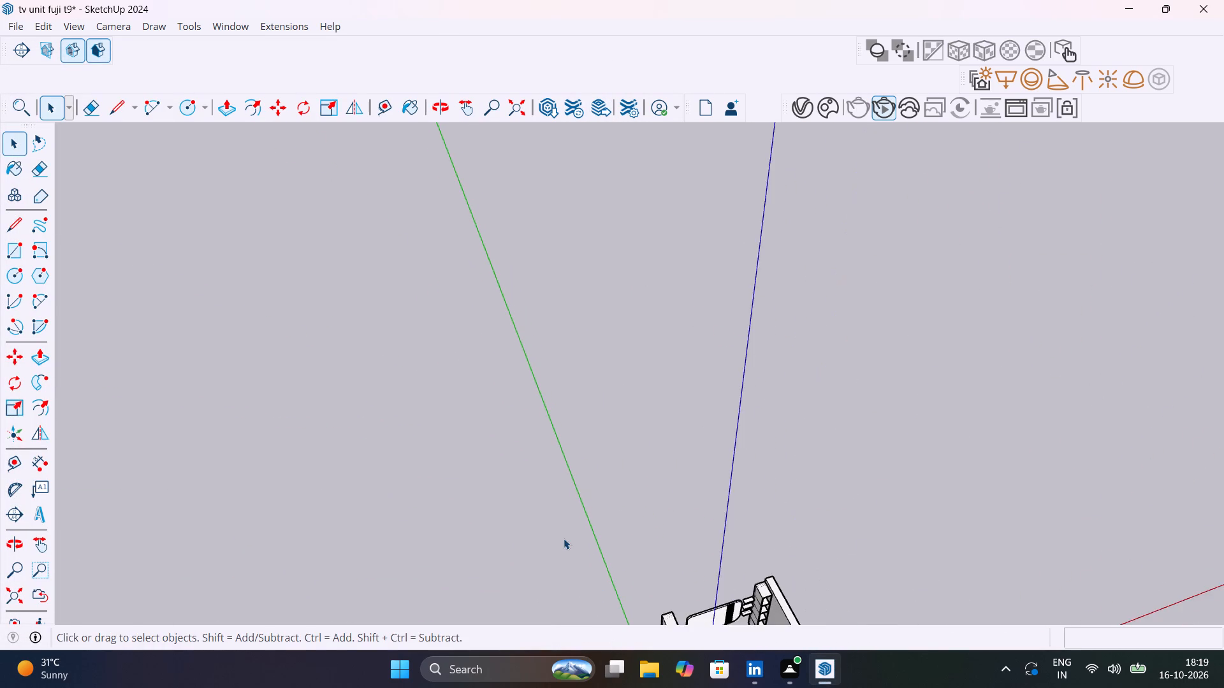
scroll(564, 538, "down", 6)
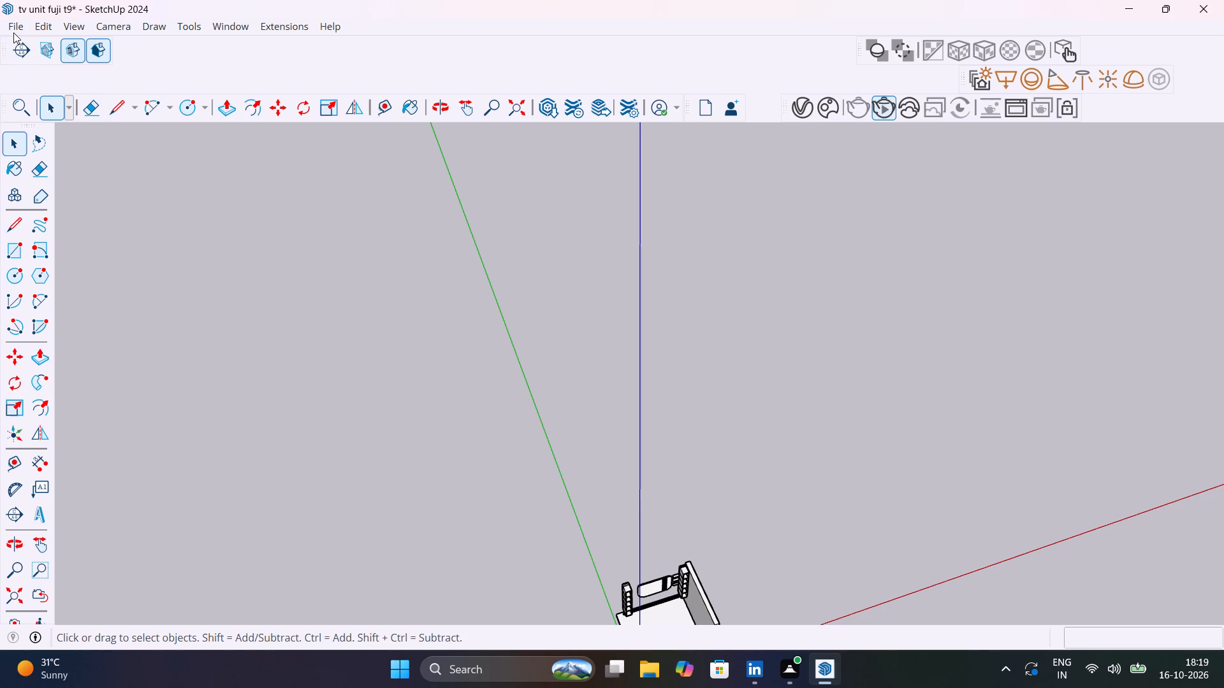
left_click(38, 27)
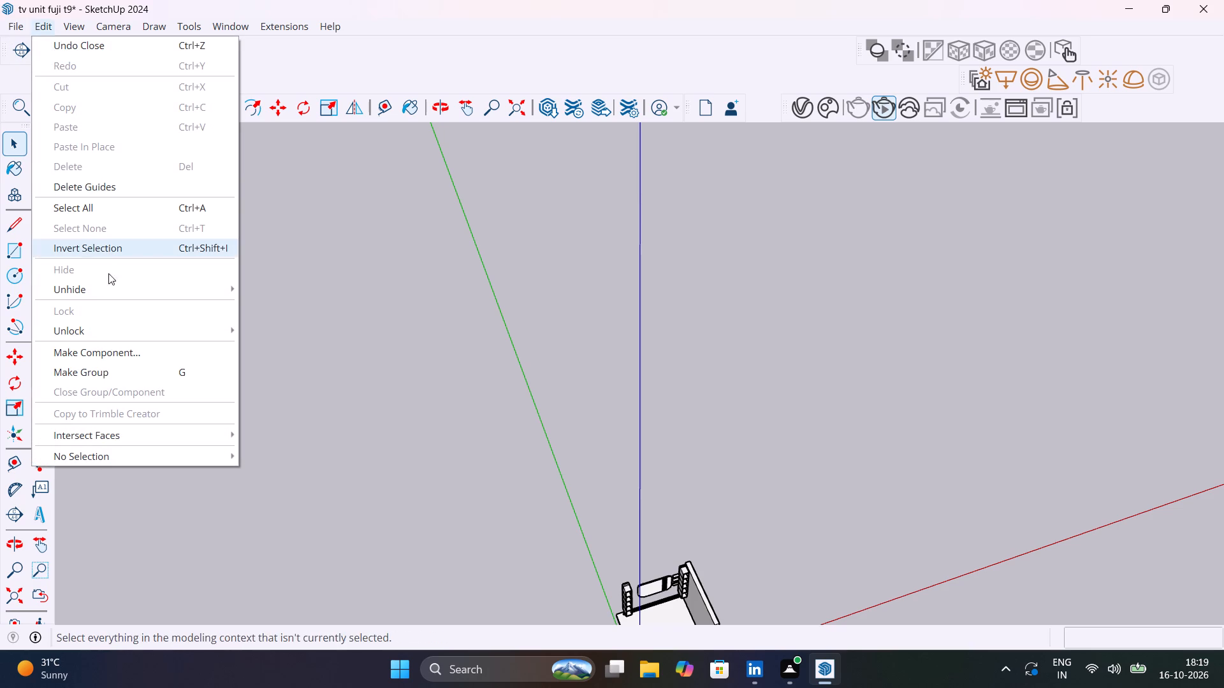
left_click(267, 322)
scroll(404, 364, "down", 4)
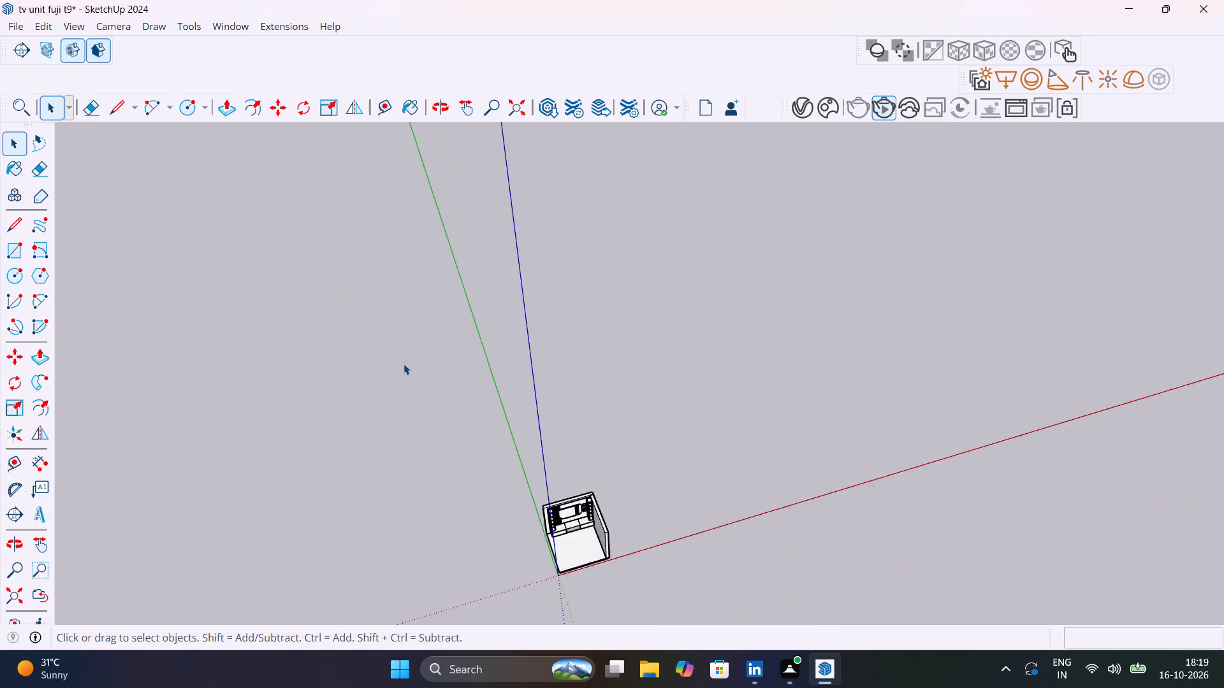
scroll(404, 364, "down", 8)
key("ctrl+s")
scroll(486, 455, "up", 16, "ctrl")
key("ctrl+s")
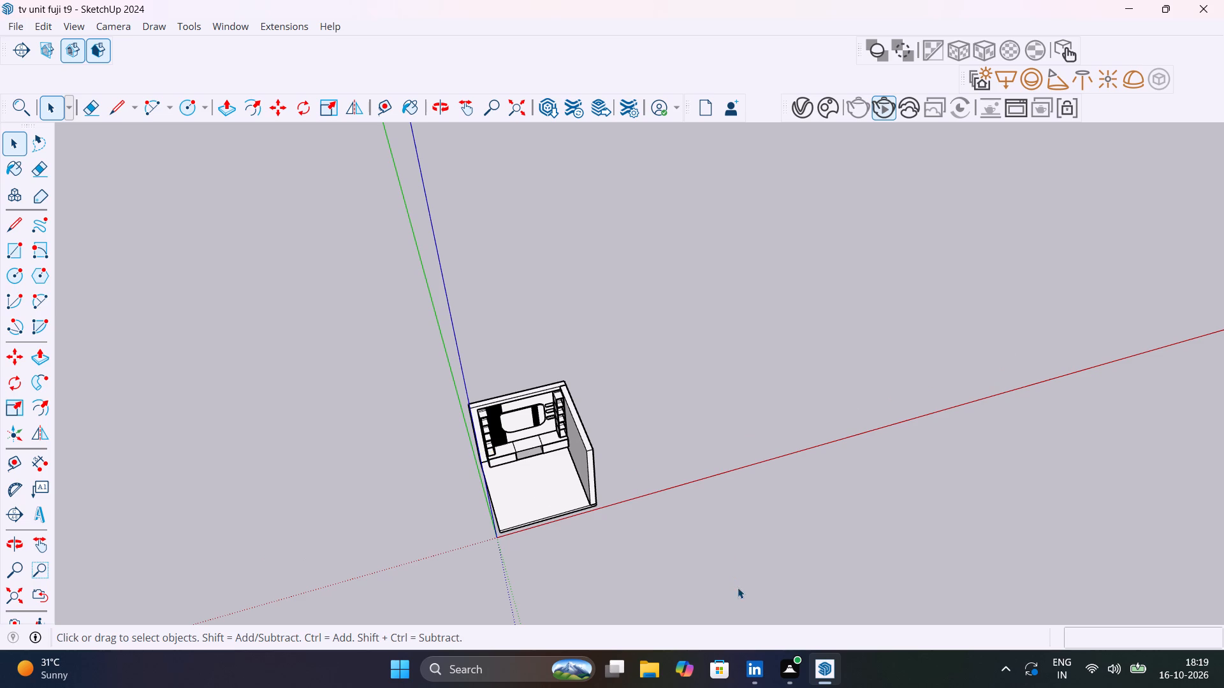
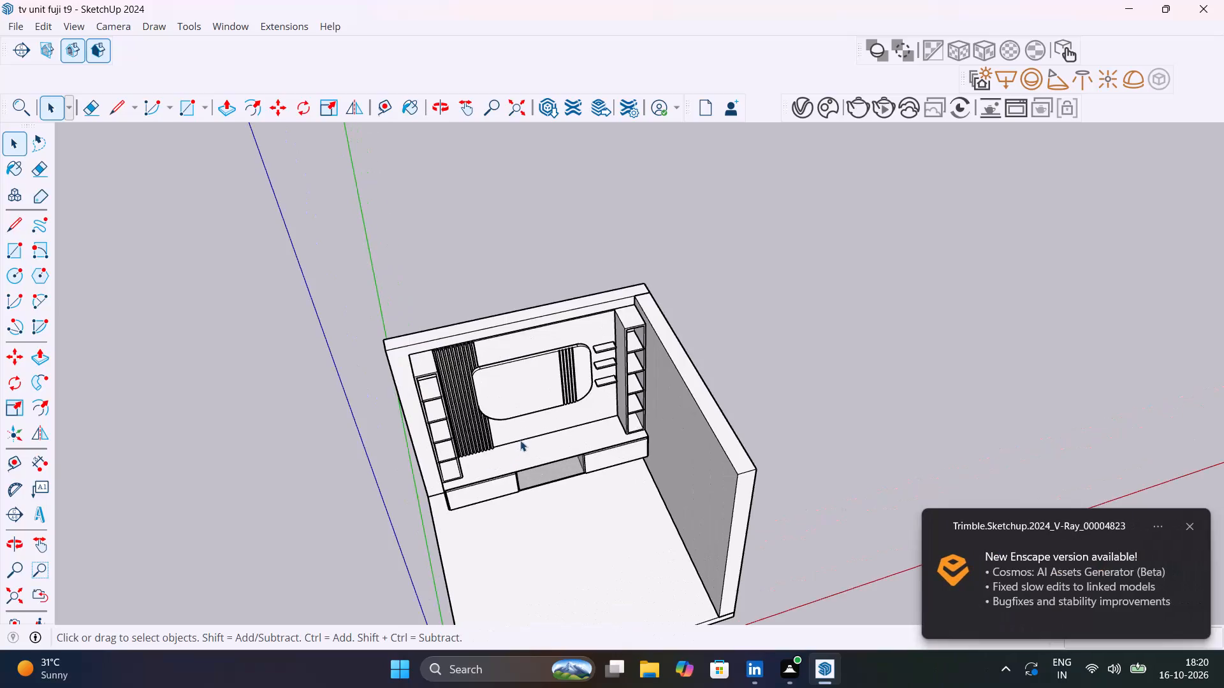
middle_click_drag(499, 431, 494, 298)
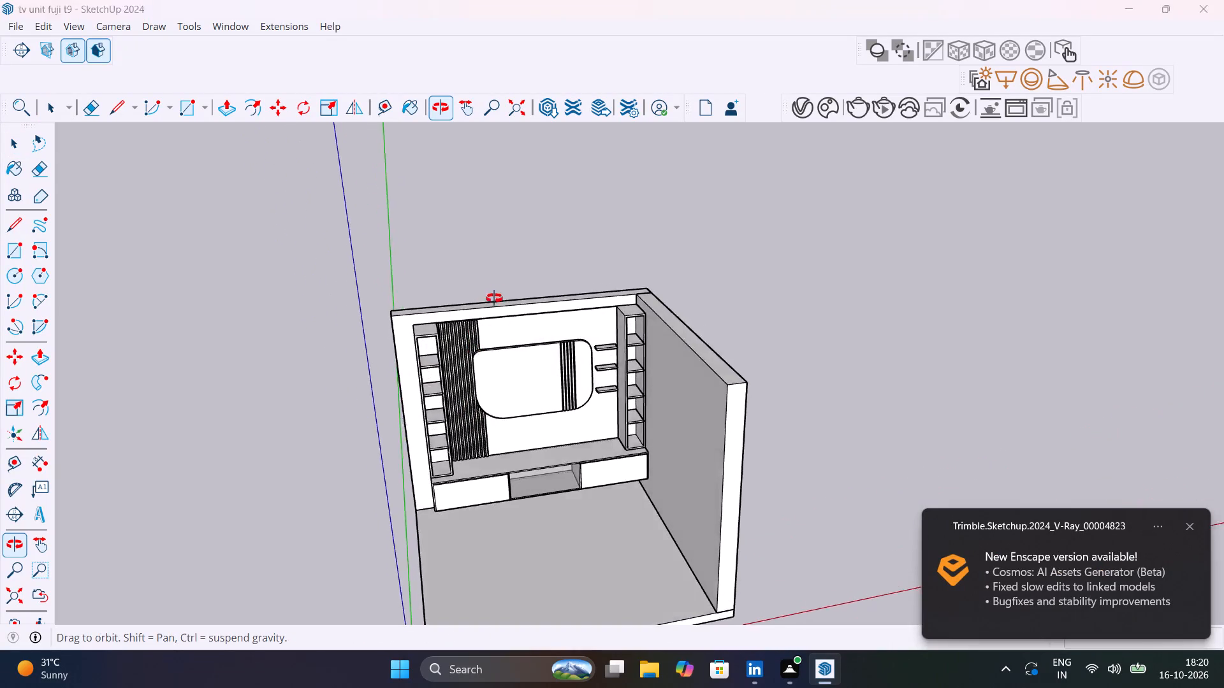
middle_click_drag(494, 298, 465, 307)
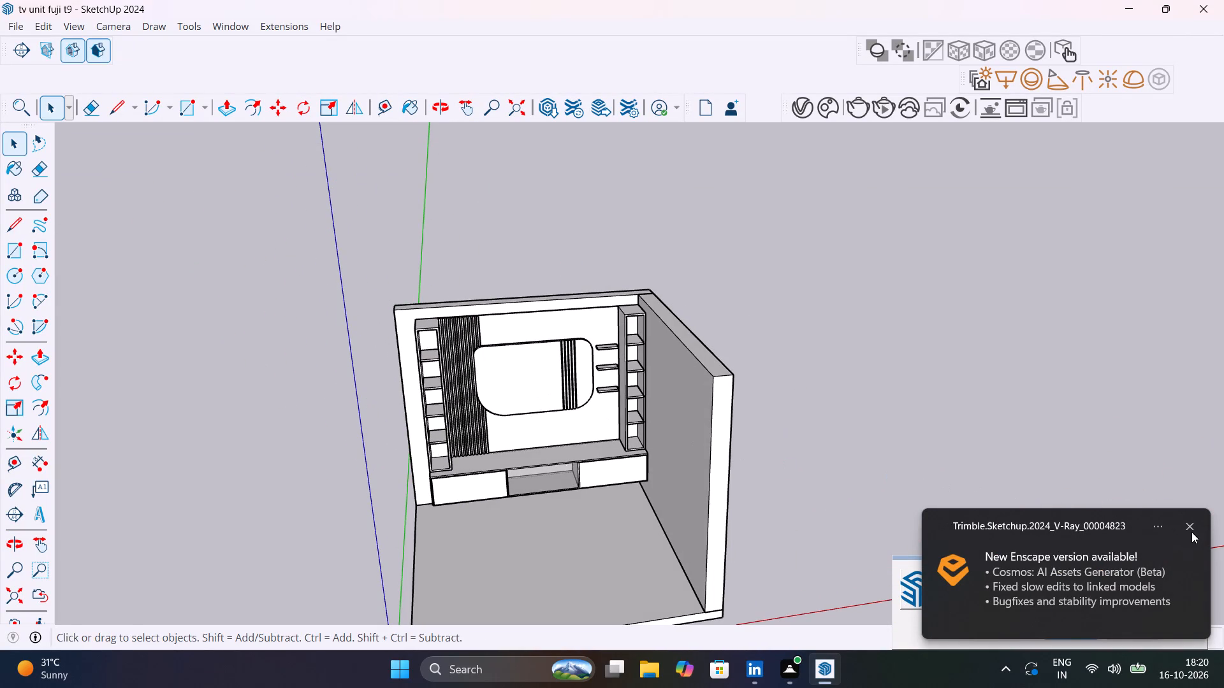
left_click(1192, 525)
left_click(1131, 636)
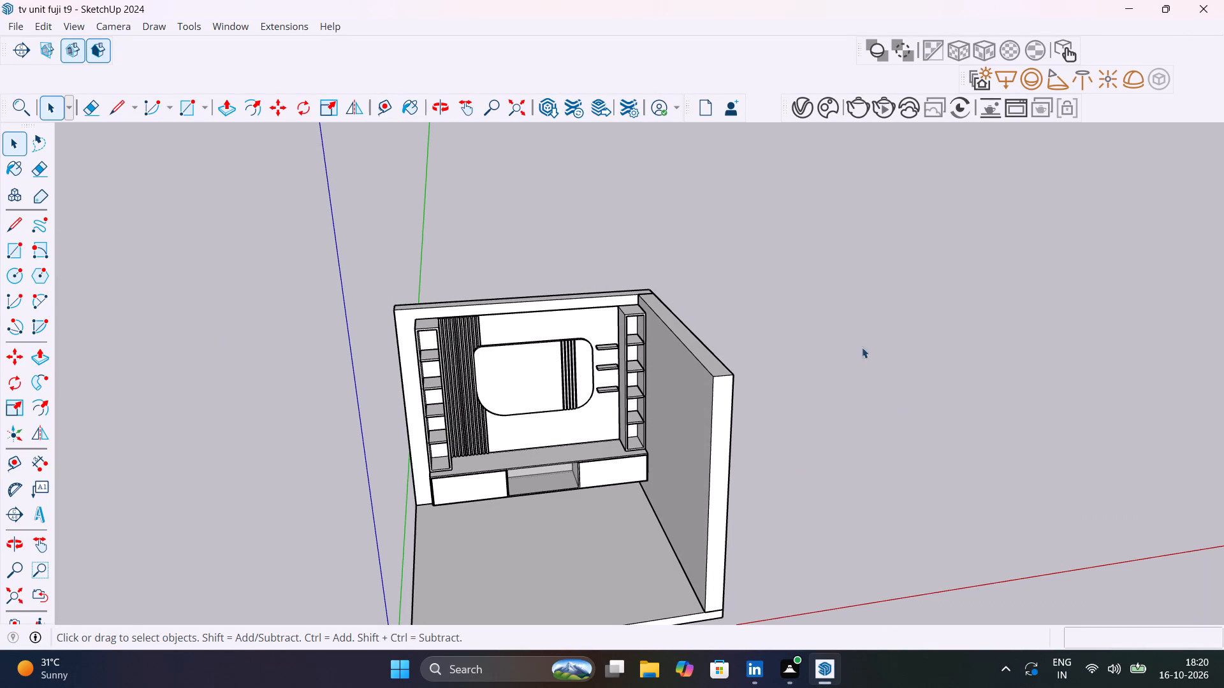
Review the Emissive material's colour and intensity settings in the V-Ray Asset Editor and close the editor.
left_click(801, 111)
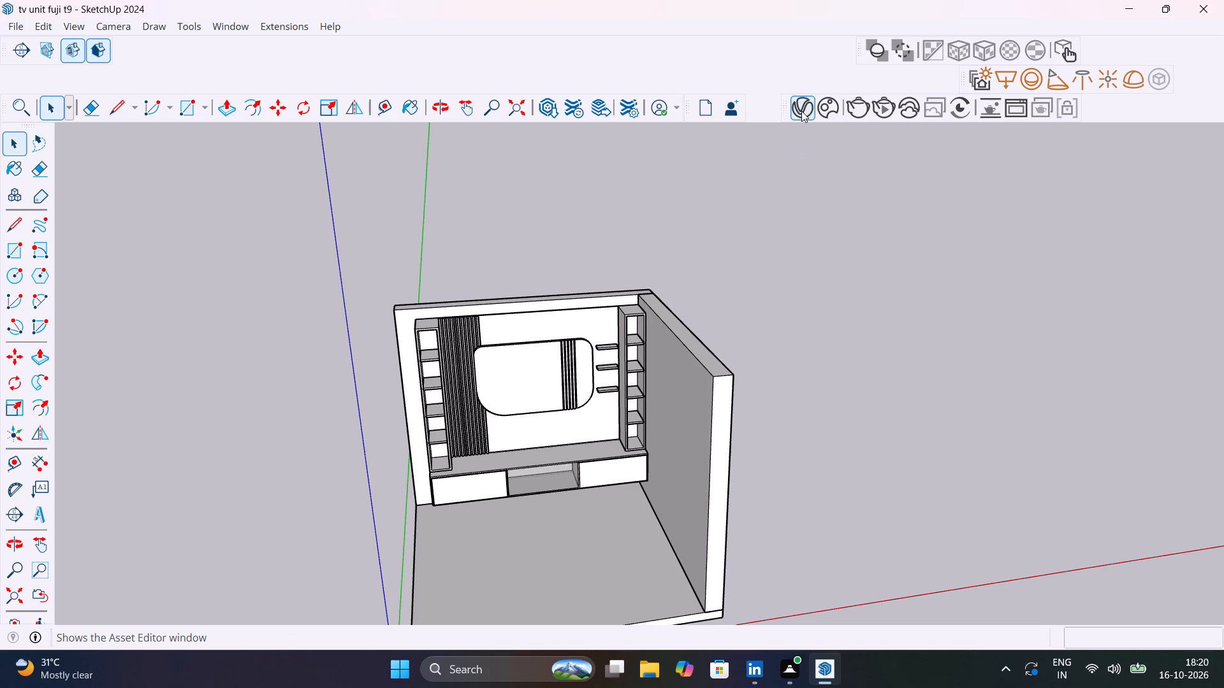
left_click(801, 111)
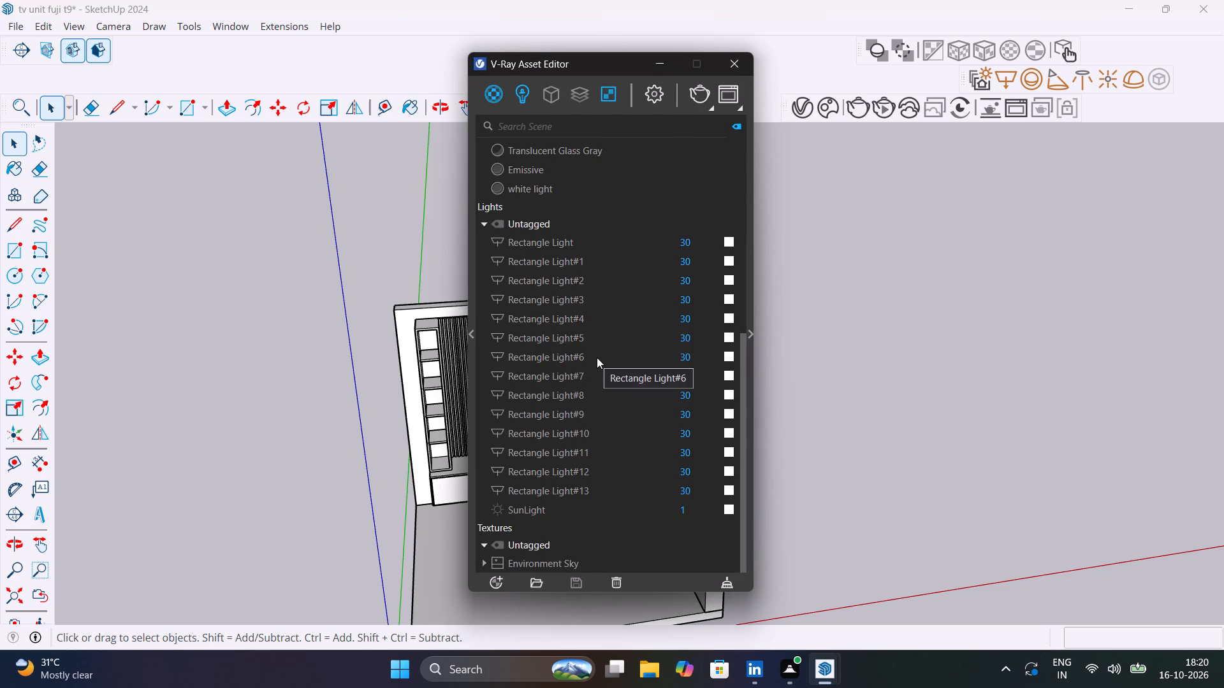
left_click(754, 332)
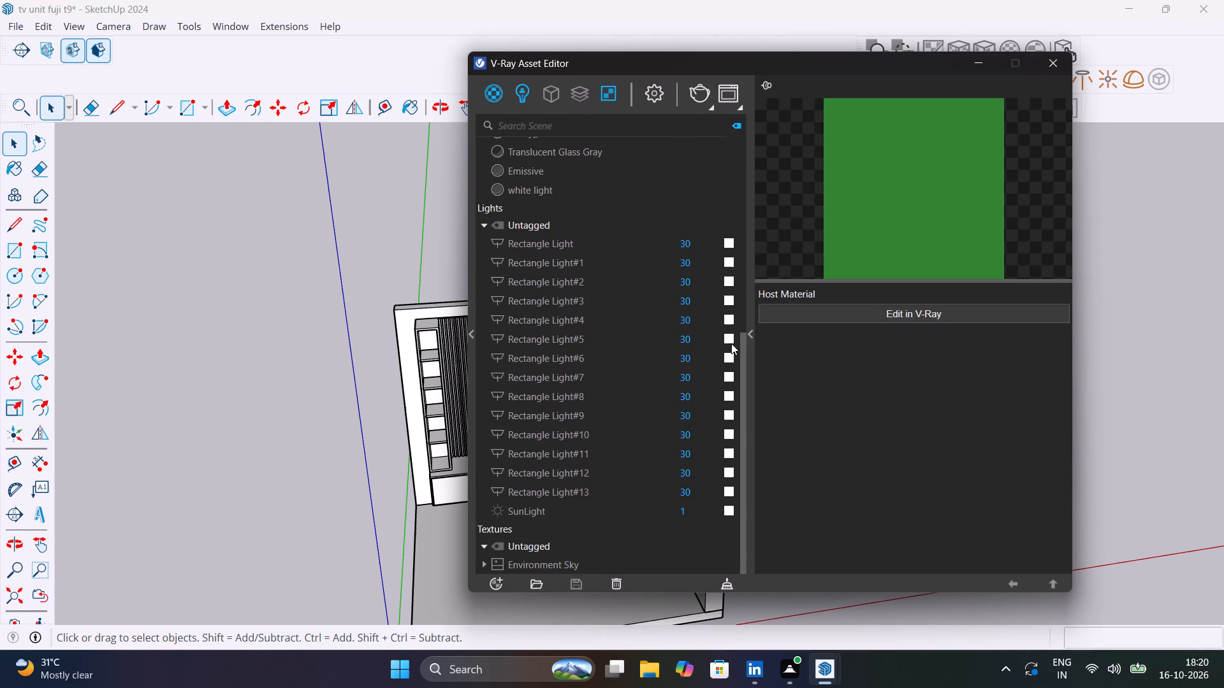
scroll(698, 391, "down", 4)
scroll(625, 459, "down", 3)
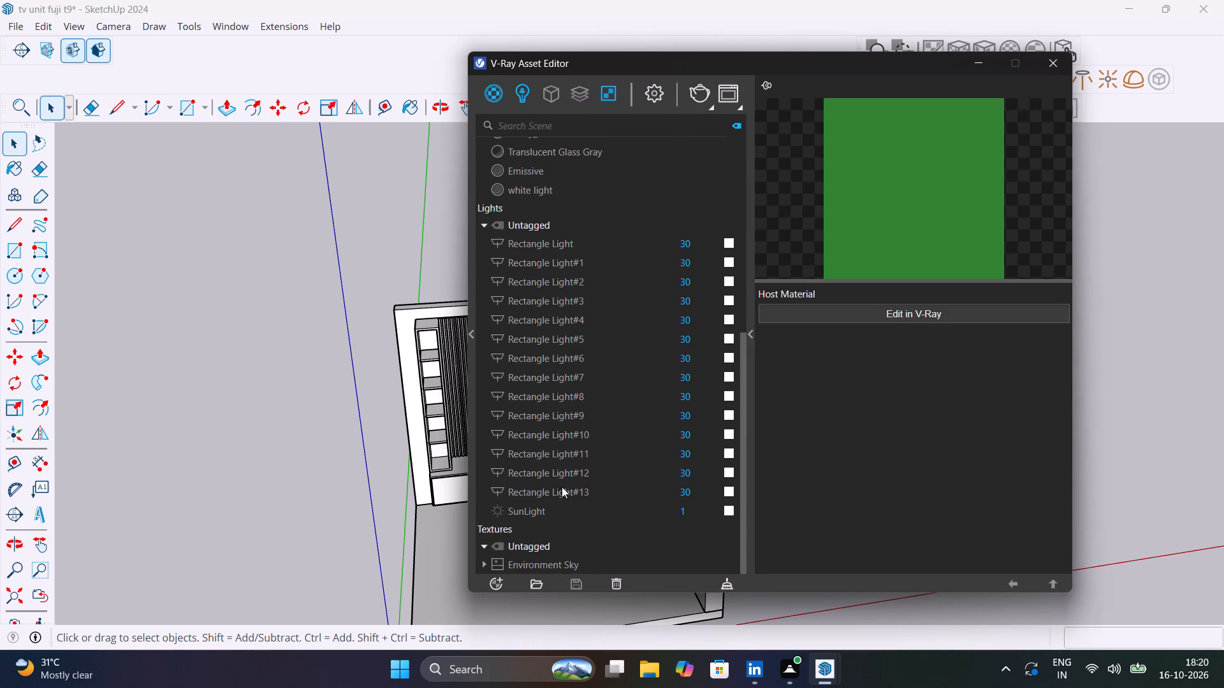
scroll(559, 487, "up", 4)
left_click(559, 487)
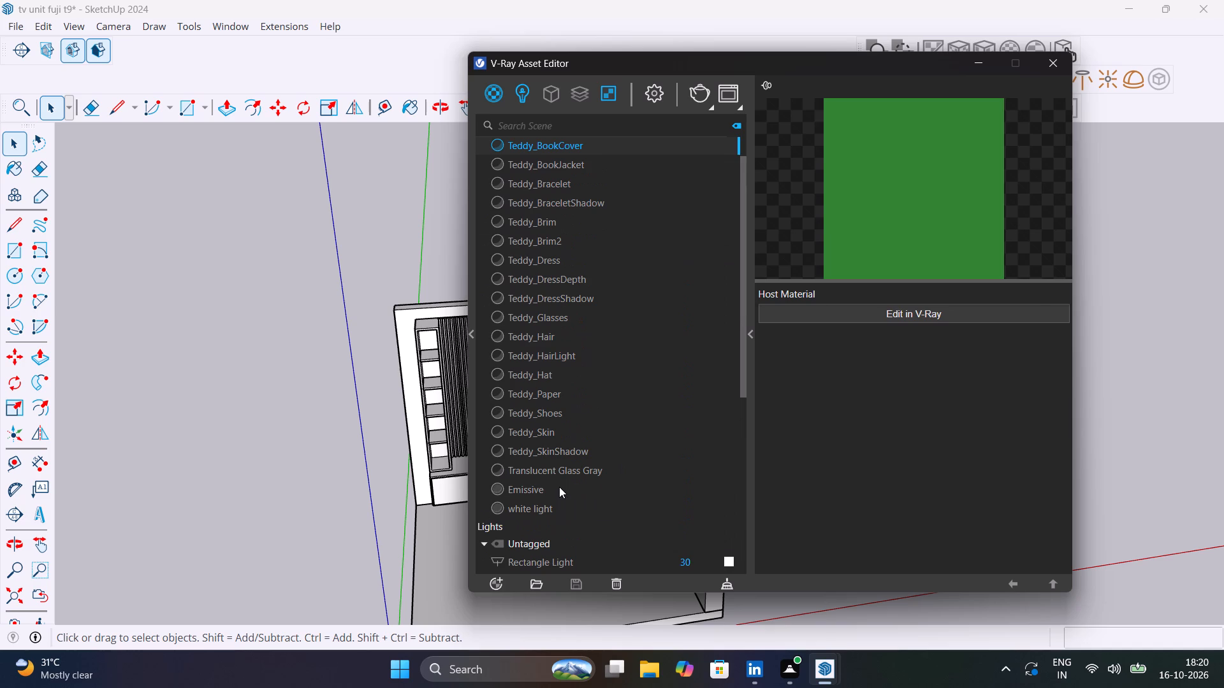
left_click(878, 341)
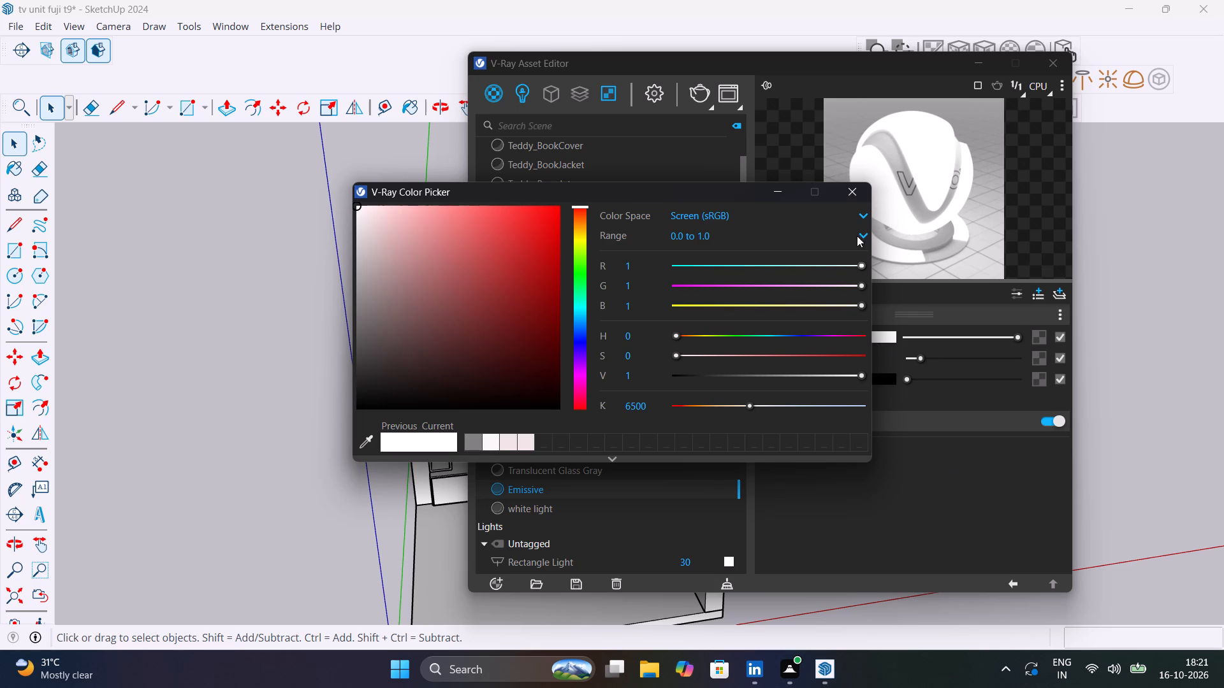
left_click(860, 189)
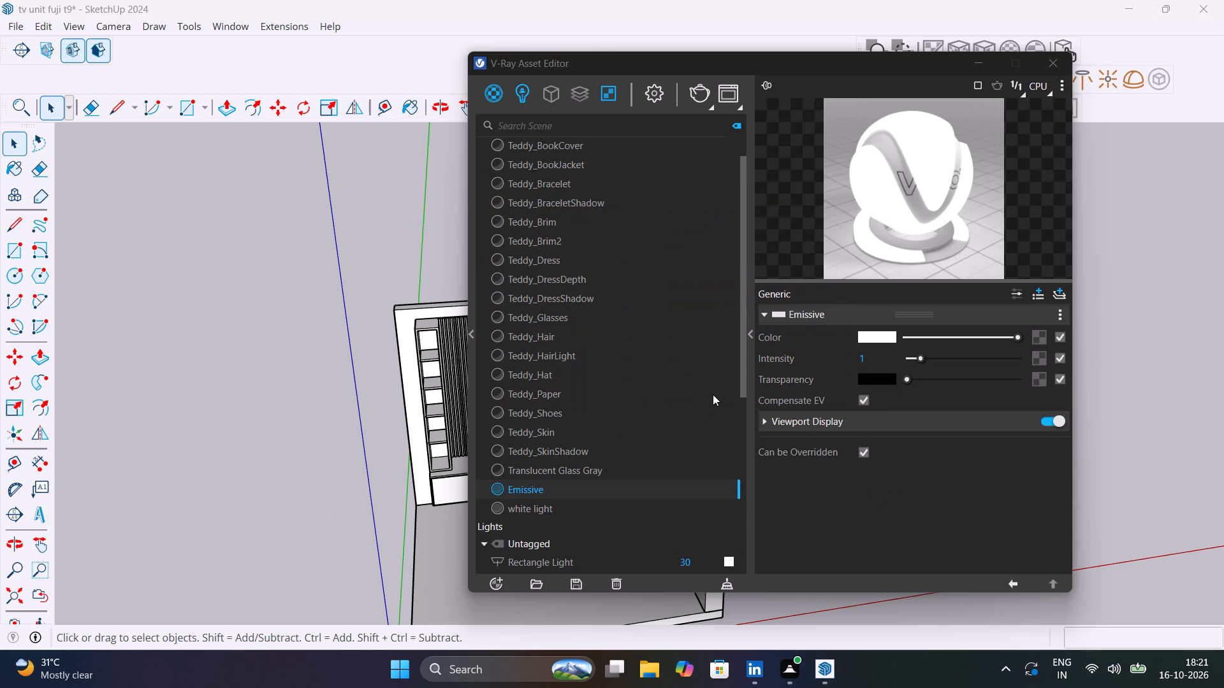
left_click(1056, 62)
Open the rounded TV panel group for editing and select the recessed face of the groove nearest the panel's centre.
scroll(558, 354, "up", 4)
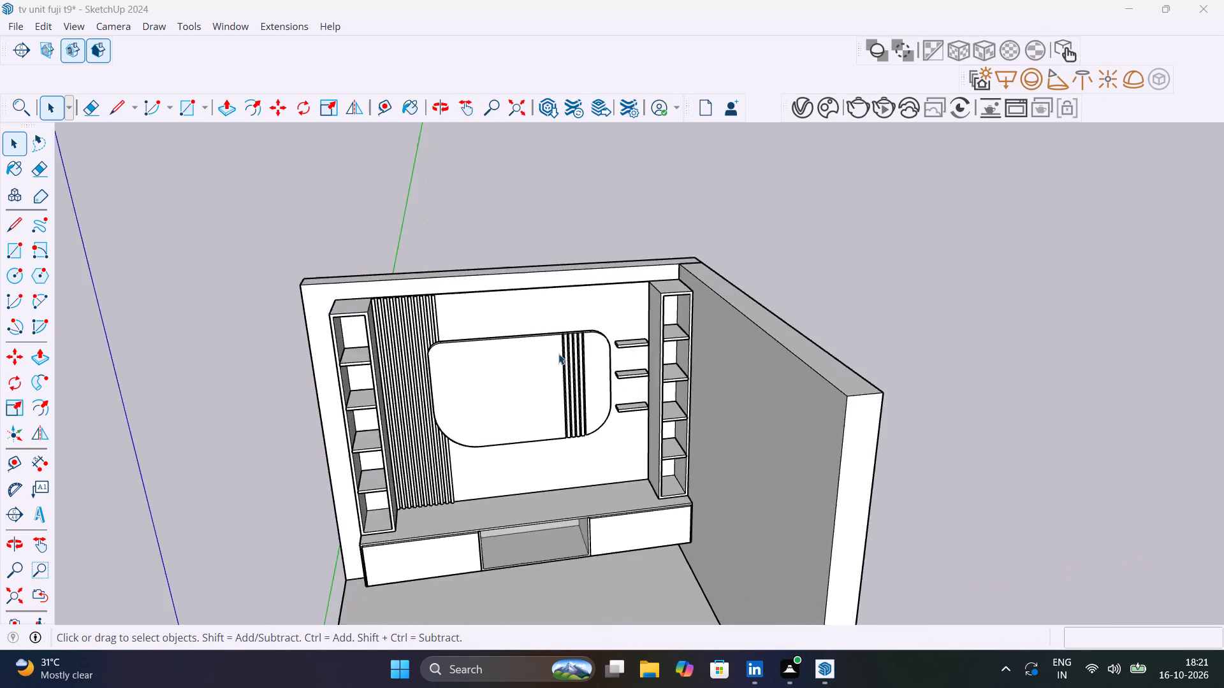
scroll(558, 354, "up", 6)
double_click(560, 352)
scroll(560, 352, "up", 9)
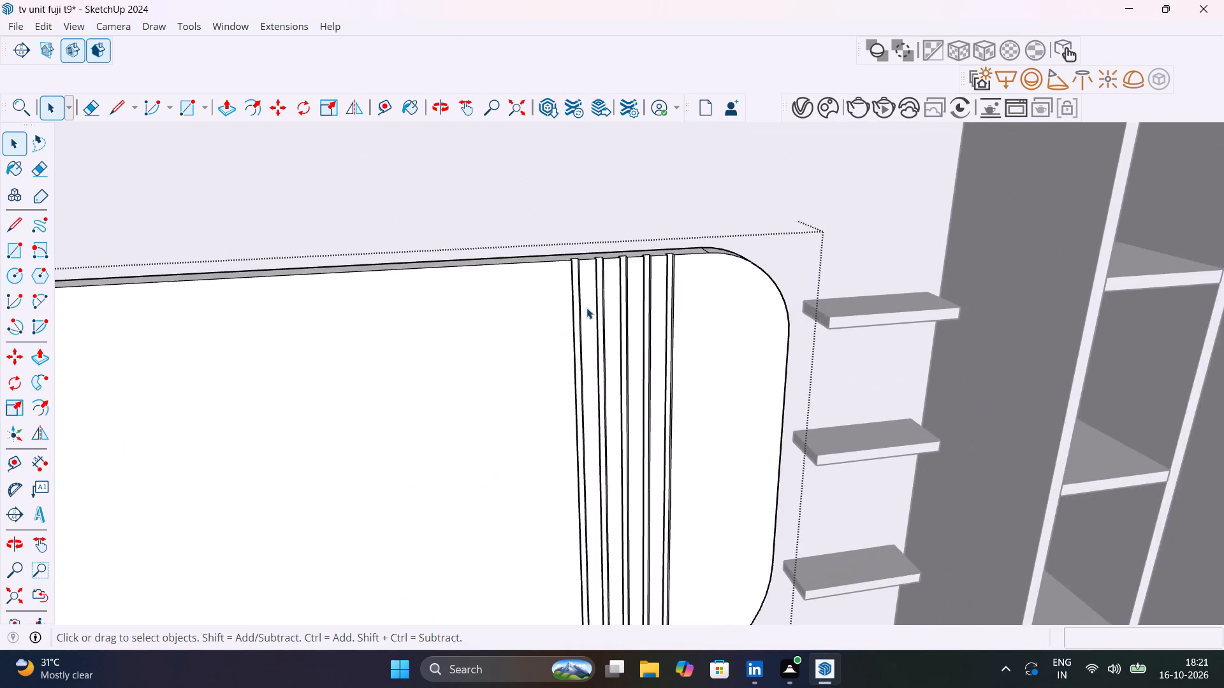
scroll(586, 308, "up", 8)
middle_click_drag(586, 305, 588, 410)
left_click(562, 361)
scroll(562, 361, "up", 2)
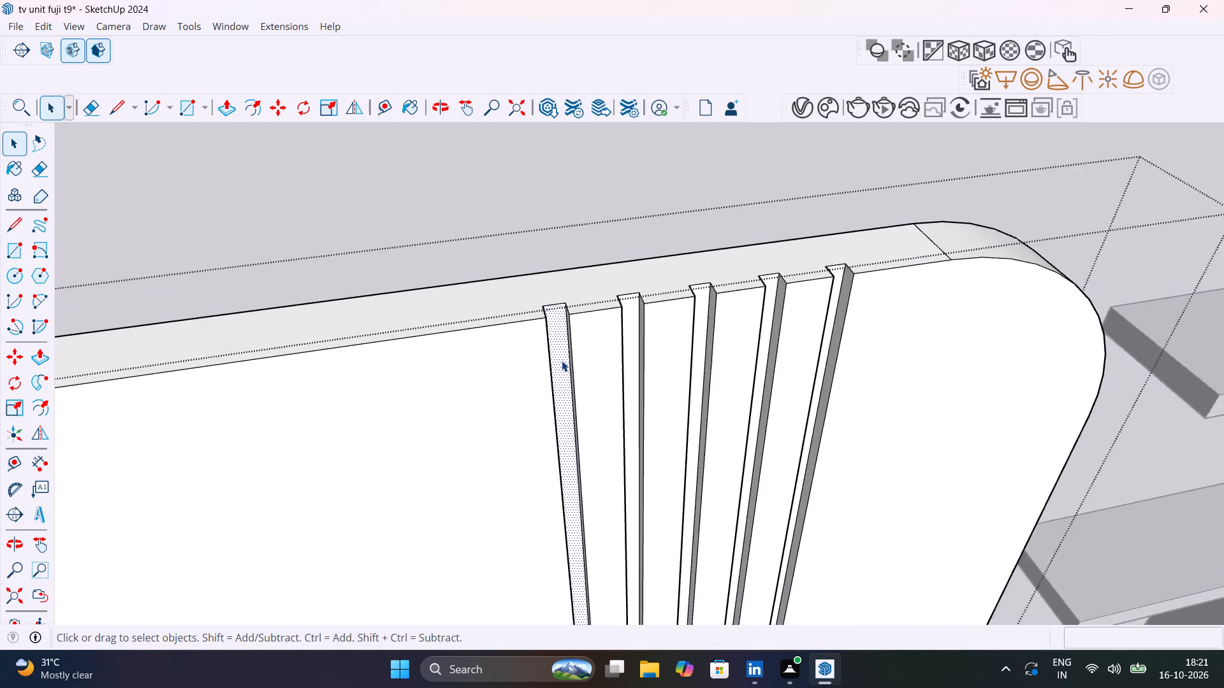
scroll(562, 361, "up", 6)
scroll(513, 269, "down", 6)
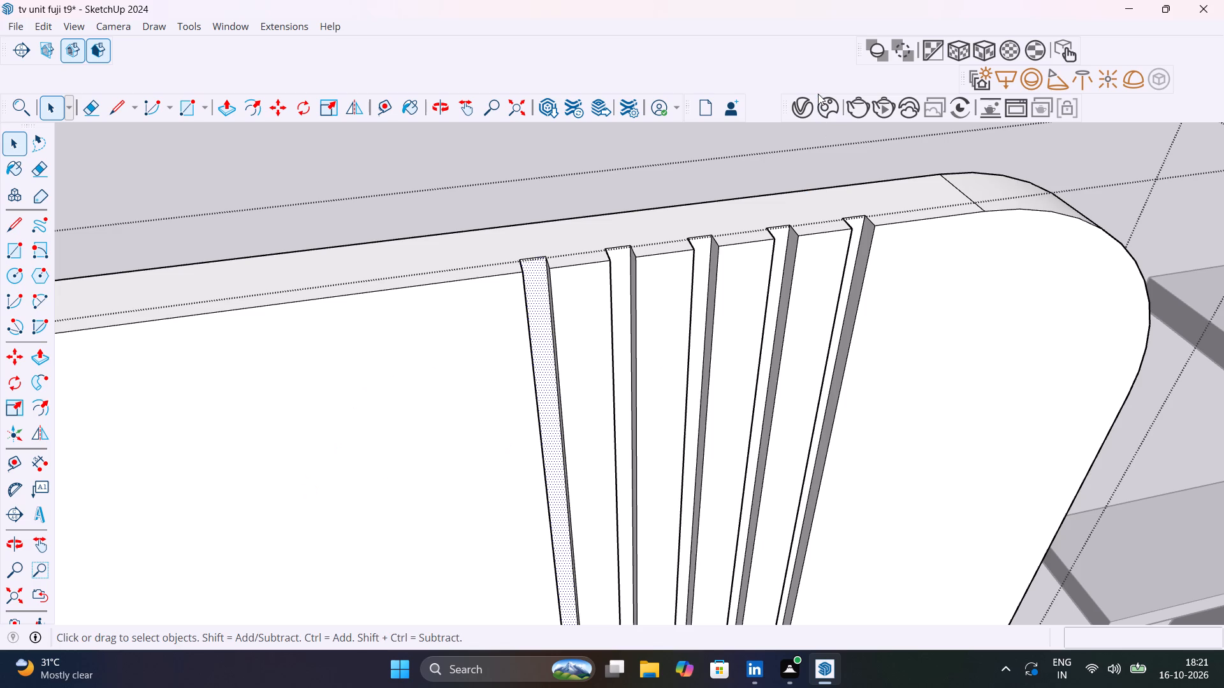
Bring up the white light material's settings in the V-Ray Asset Editor, moving the editor clear of the panel's rounded end.
left_click(797, 110)
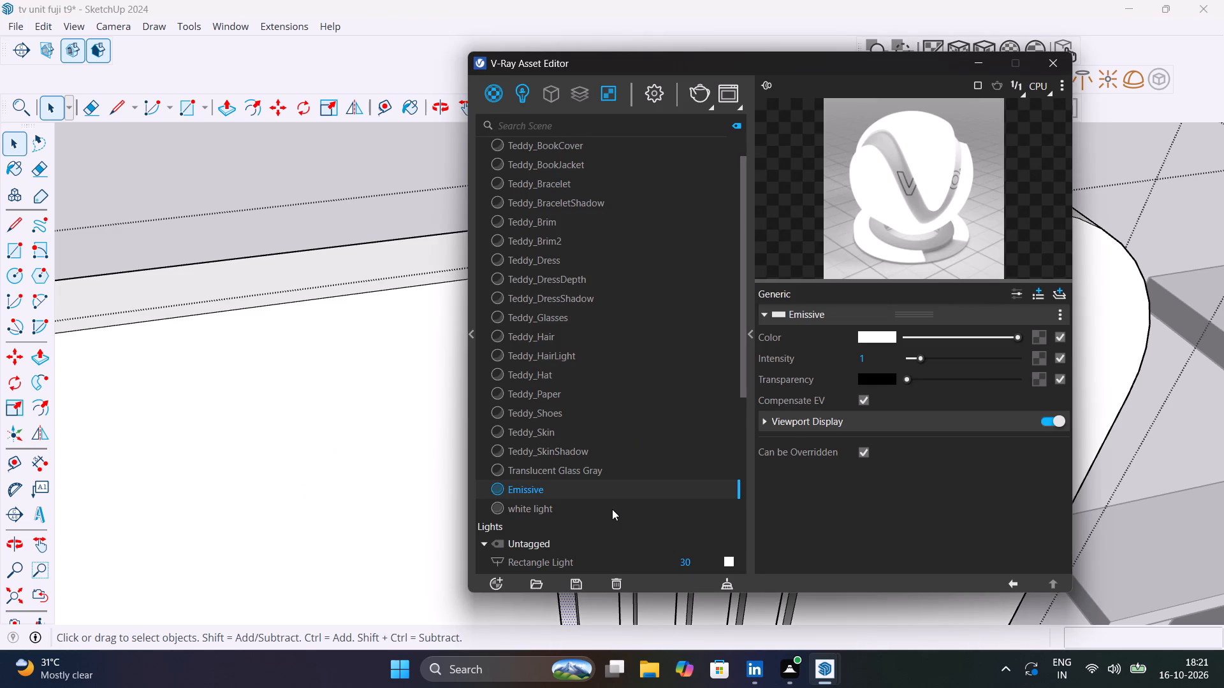
left_click(612, 509)
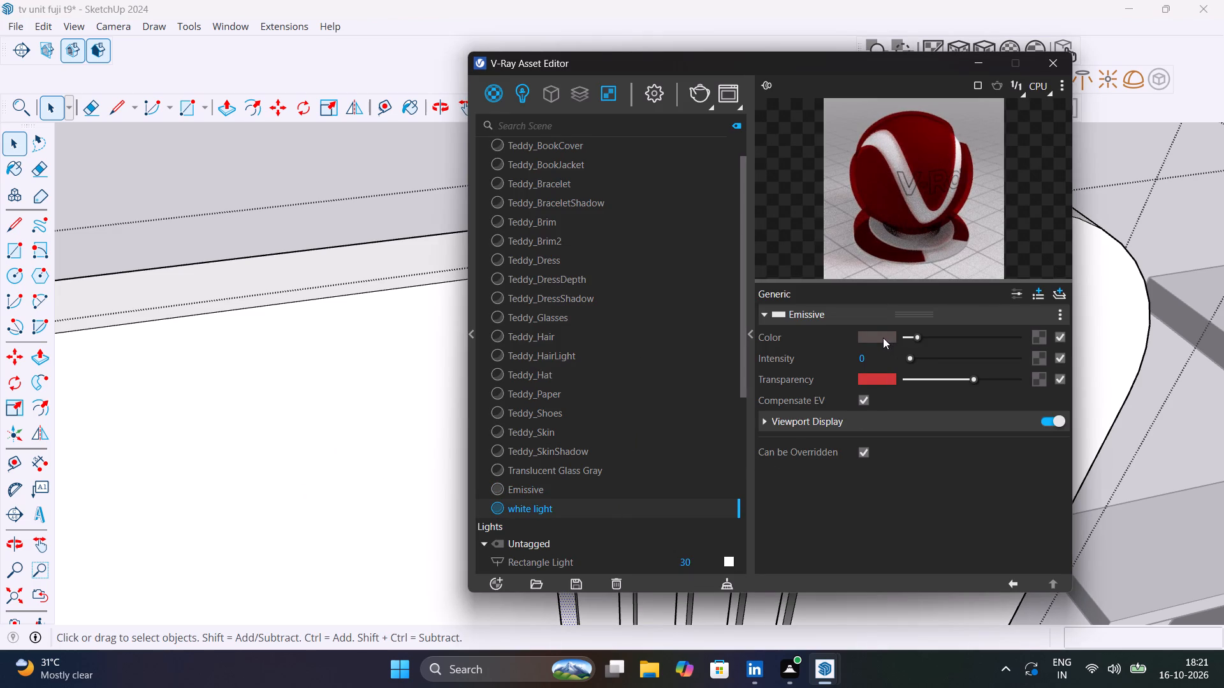
left_click_drag(889, 57, 425, 88)
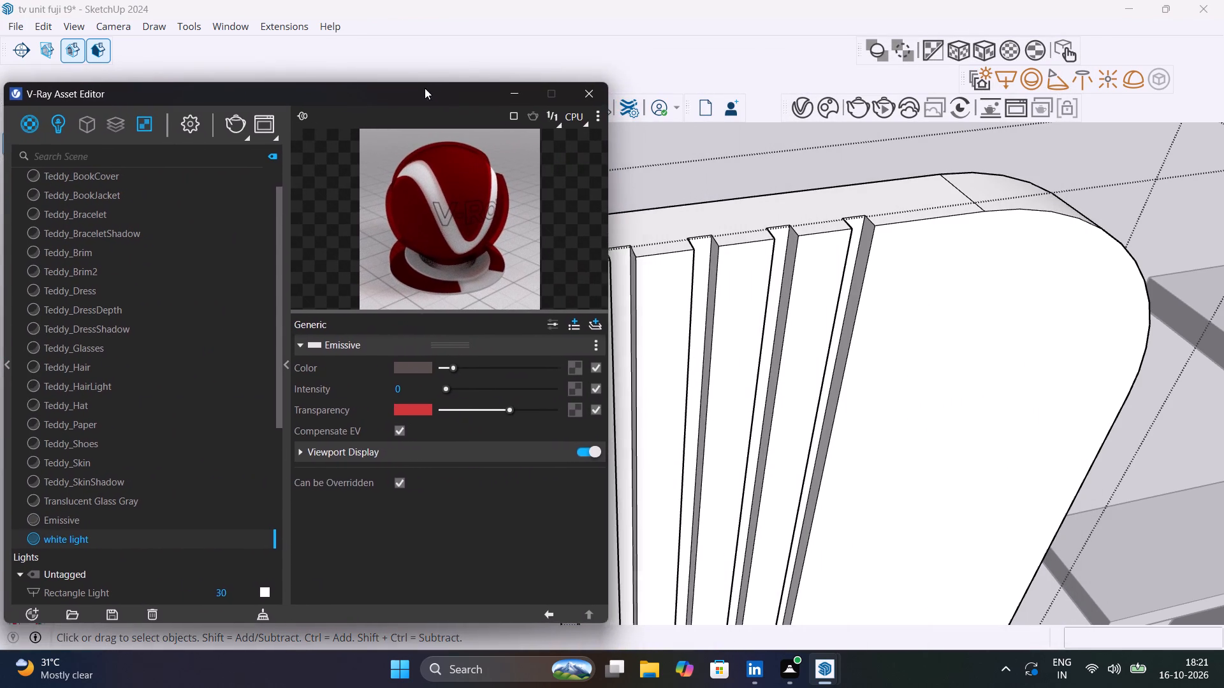
left_click_drag(425, 88, 569, 66)
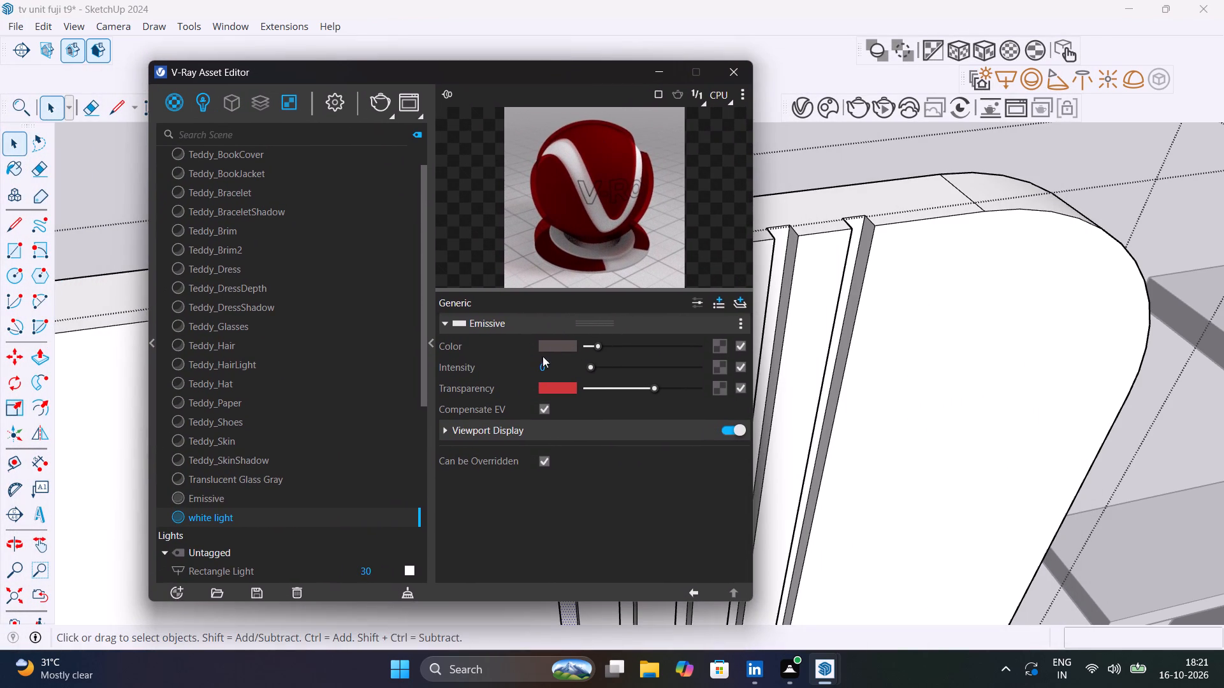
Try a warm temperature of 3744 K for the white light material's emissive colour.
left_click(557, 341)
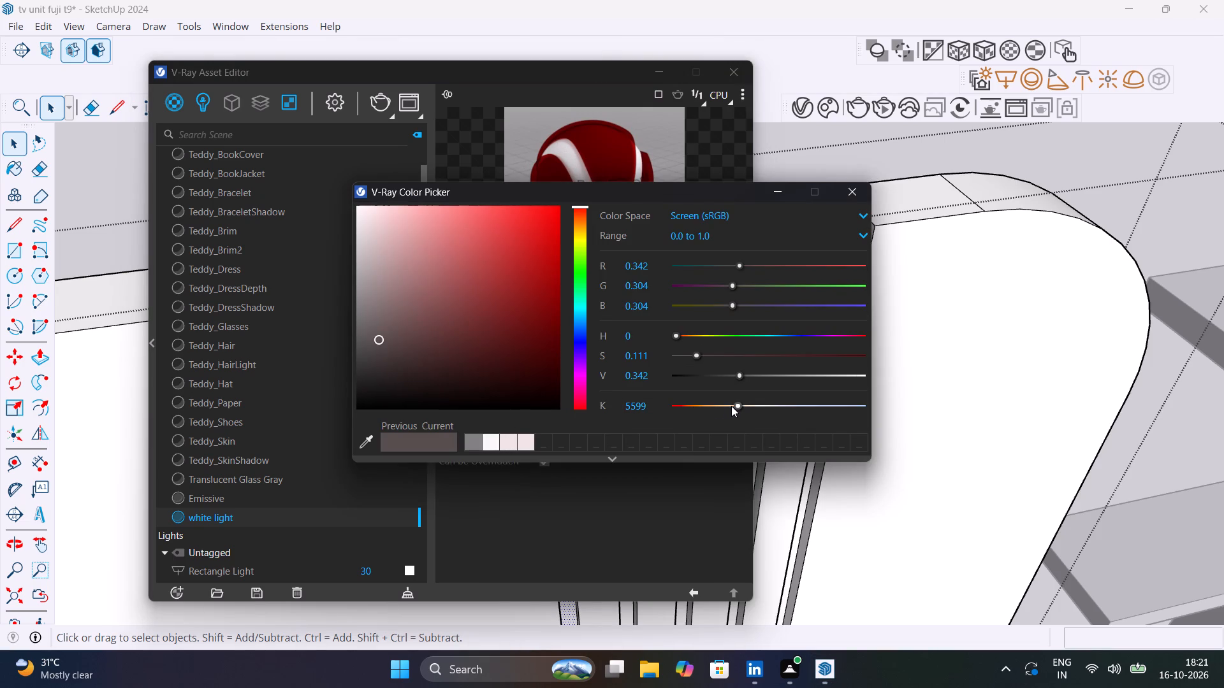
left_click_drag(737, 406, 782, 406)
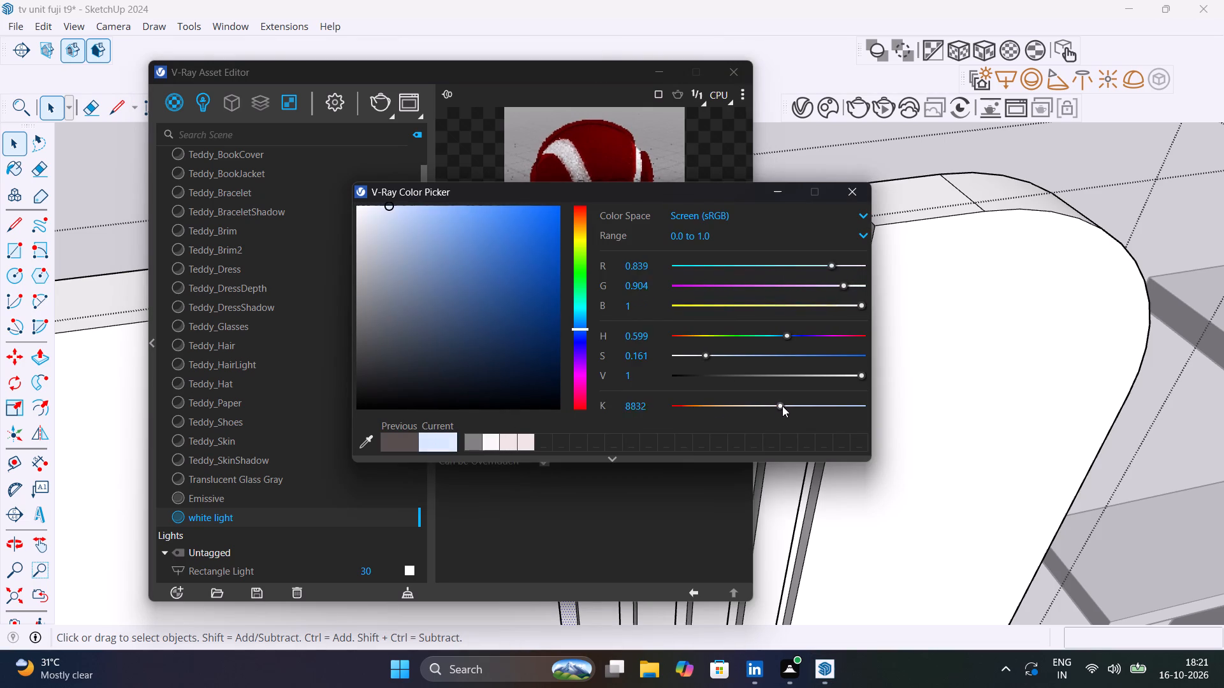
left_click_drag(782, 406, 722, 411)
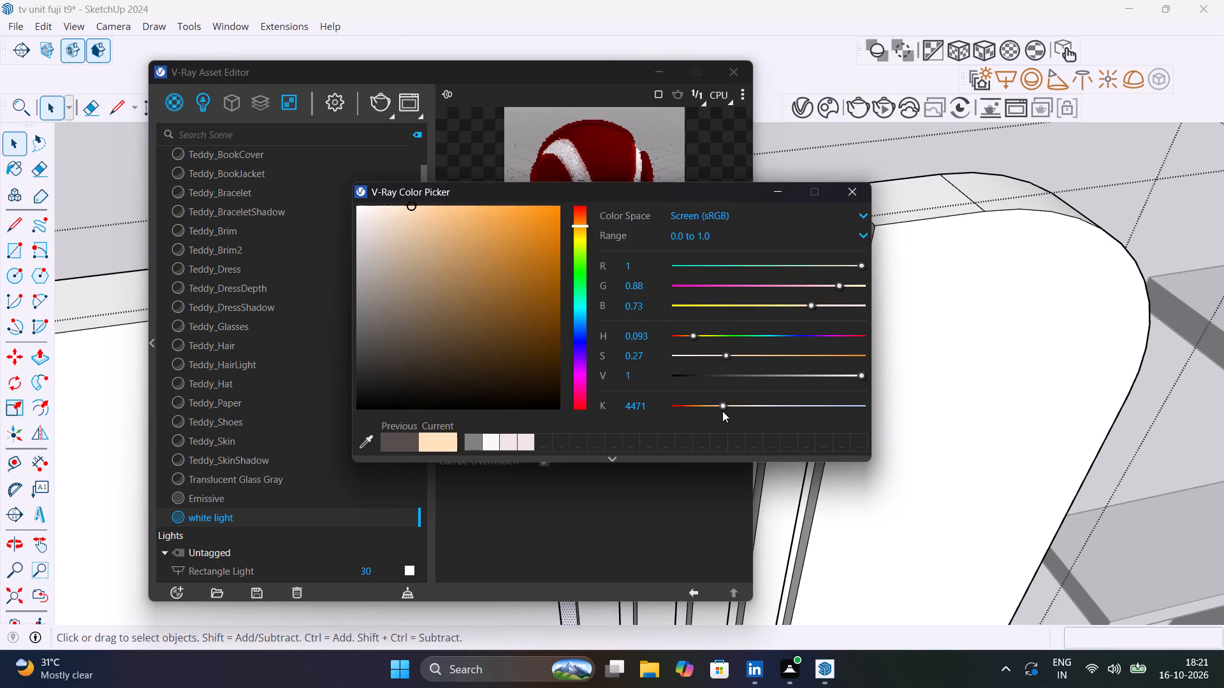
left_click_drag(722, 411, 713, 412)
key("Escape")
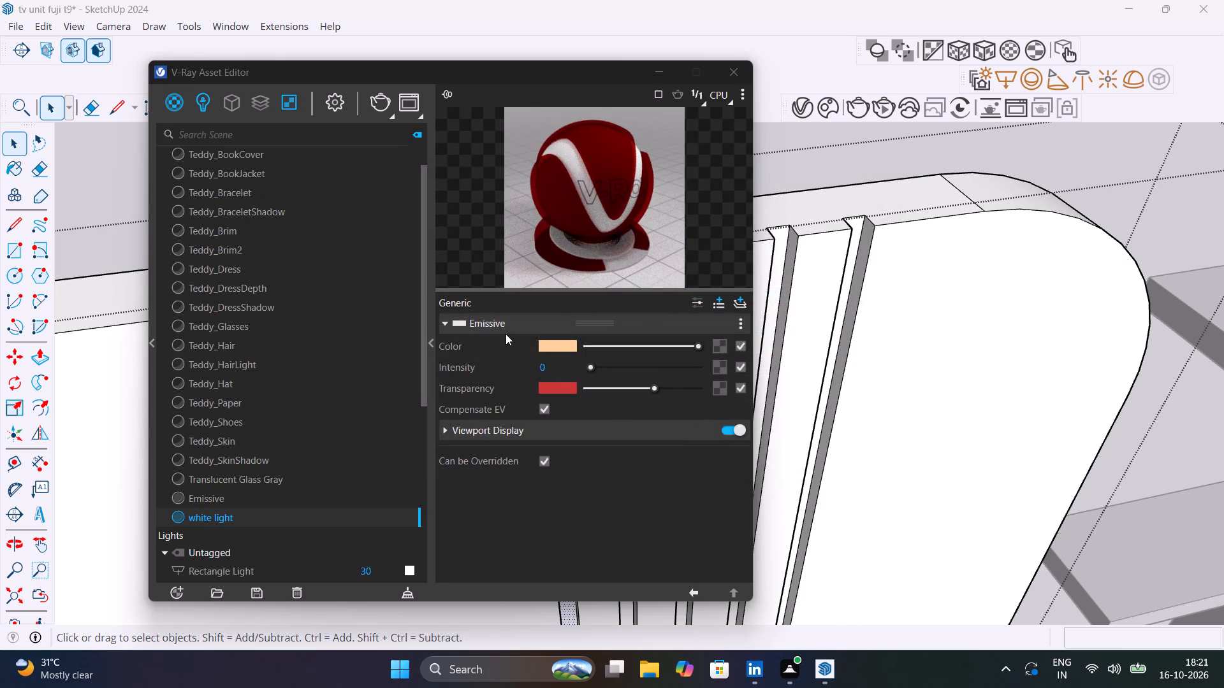
Set the white light material's emissive colour to the saved near-white swatch, R 0.976, G 0.971, B 0.971, and store it as a swatch.
left_click(558, 350)
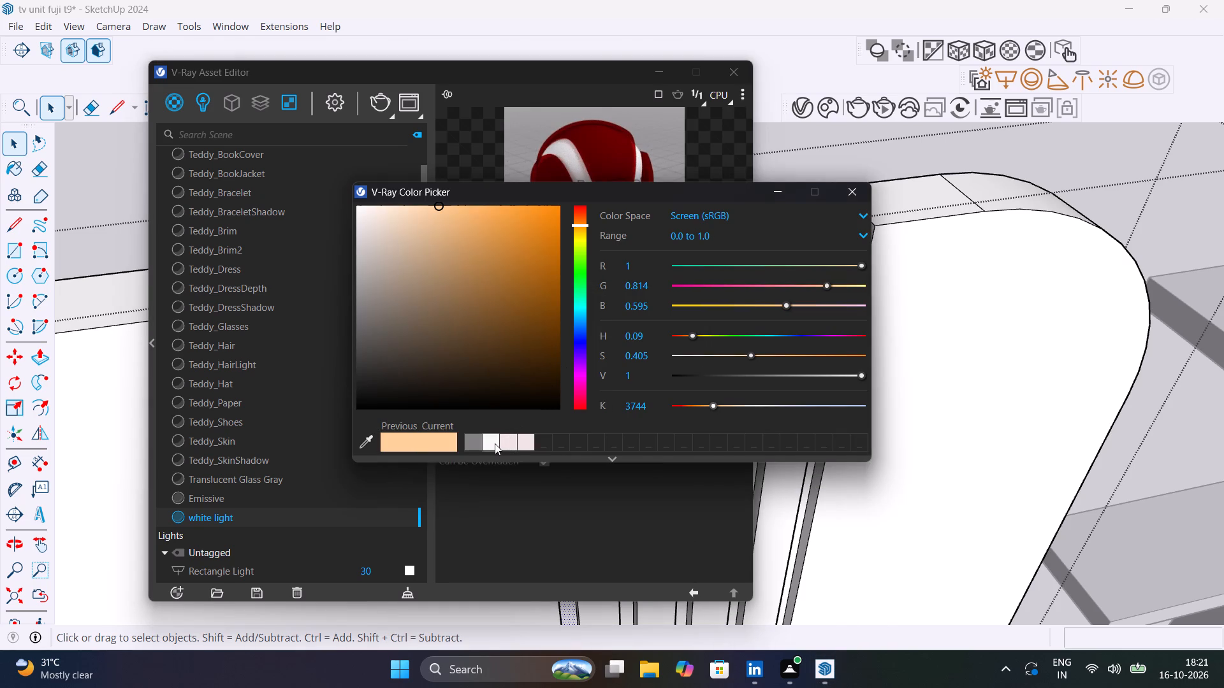
left_click(495, 443)
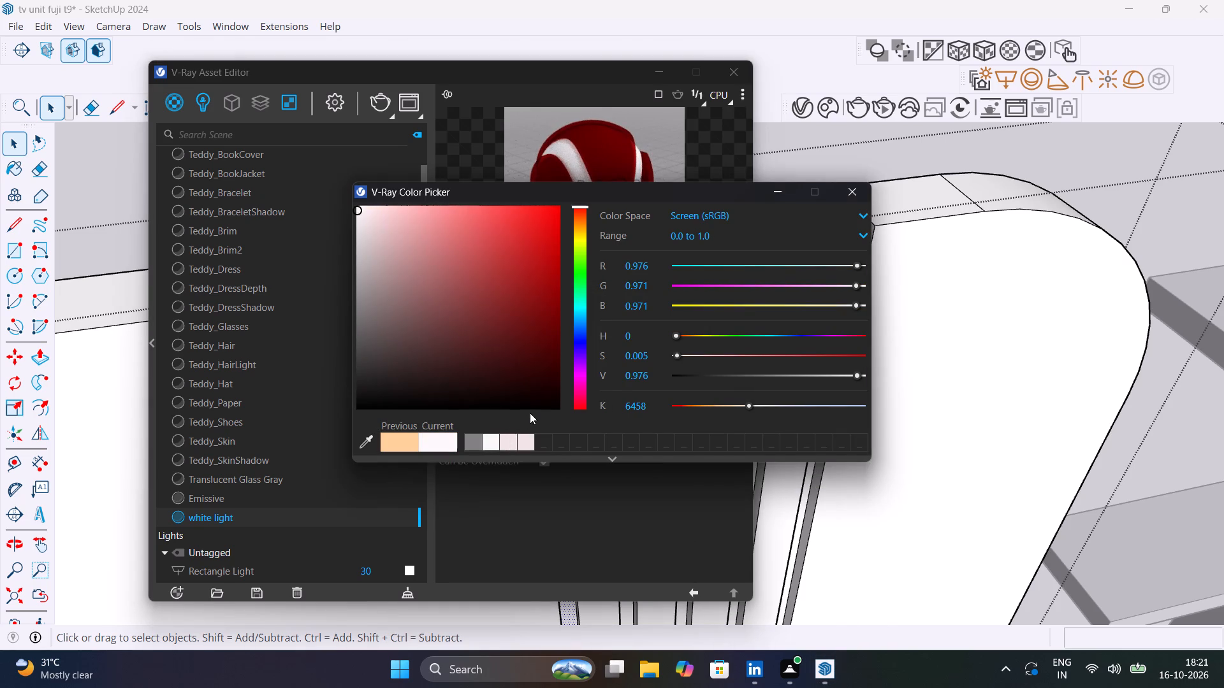
left_click(447, 445)
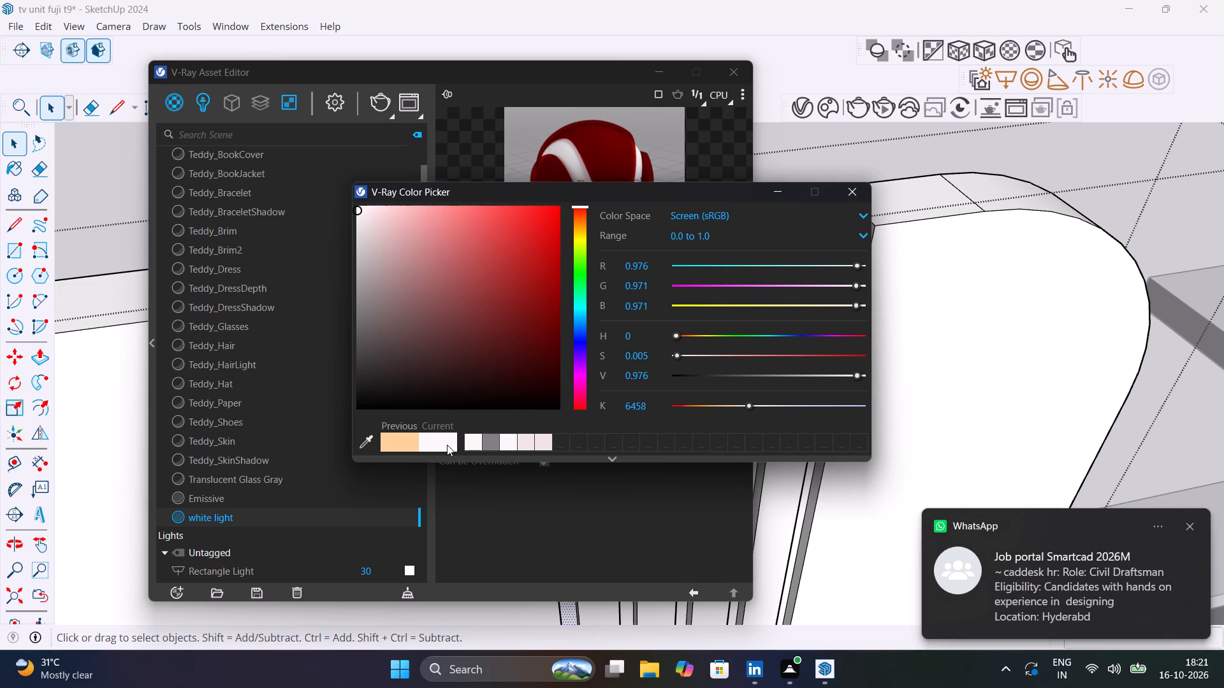
Set the white light material's transparency colour to the same near-white, R 0.976, G 0.971, B 0.971, and close the Color Picker.
left_click_drag(613, 182, 873, 374)
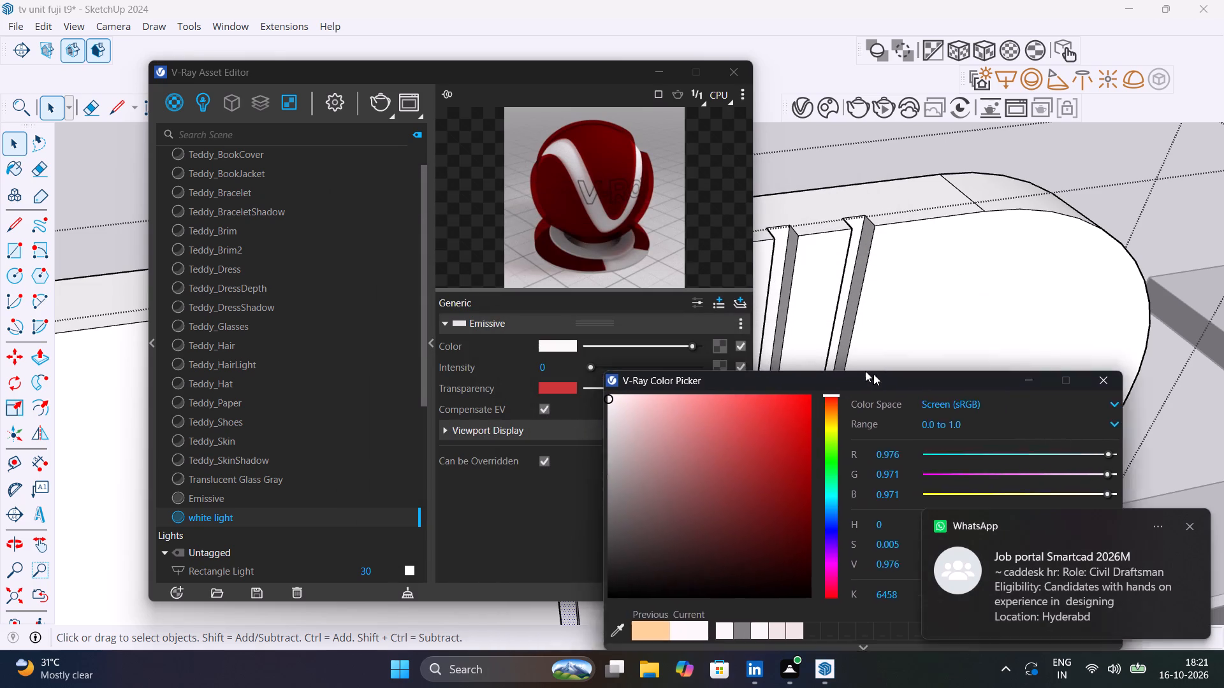
left_click_drag(873, 374, 1137, 313)
left_click(558, 386)
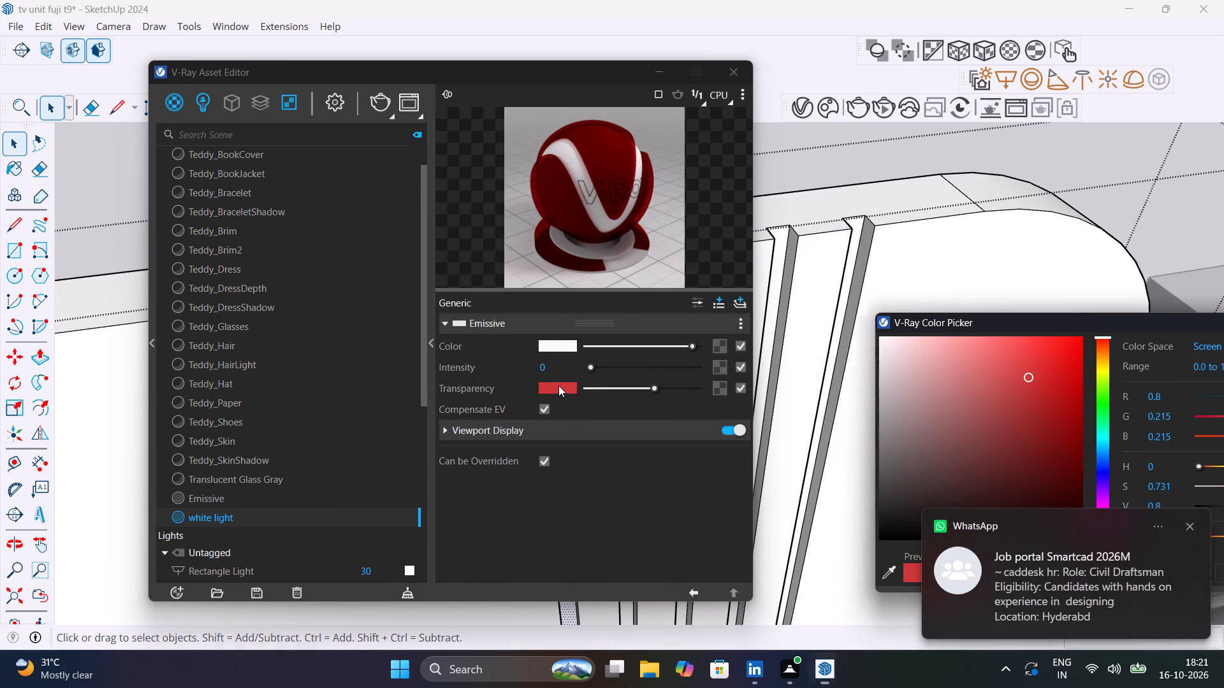
left_click_drag(1075, 318, 905, 182)
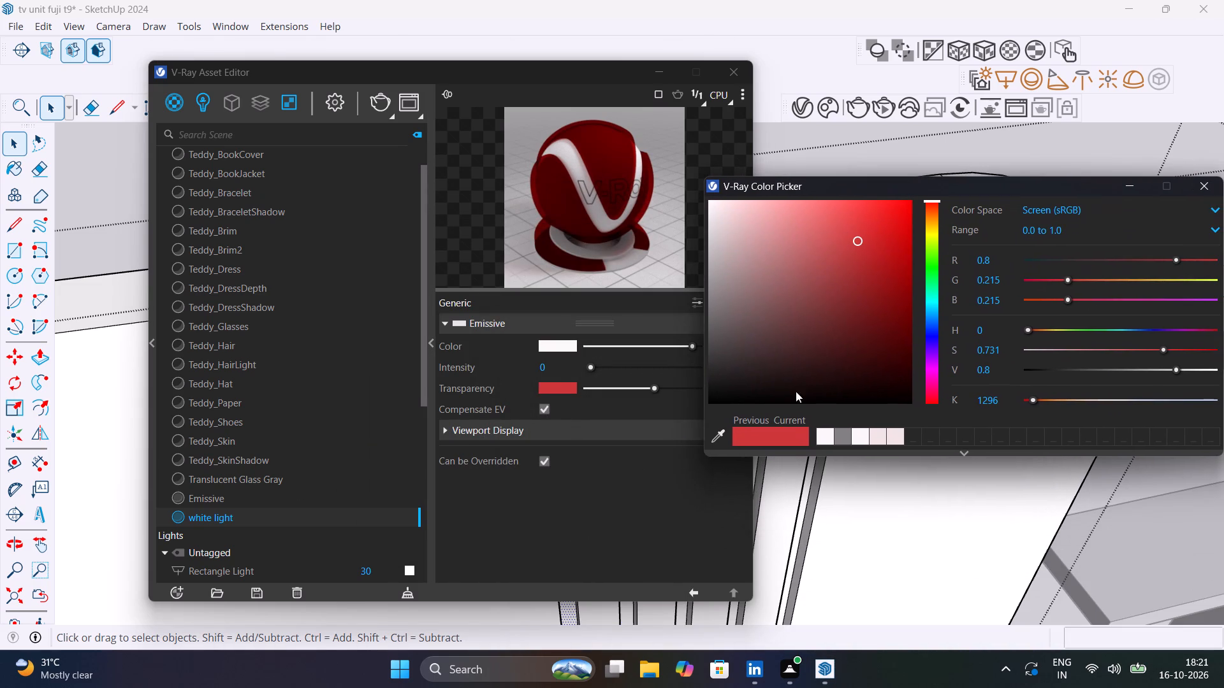
left_click(821, 441)
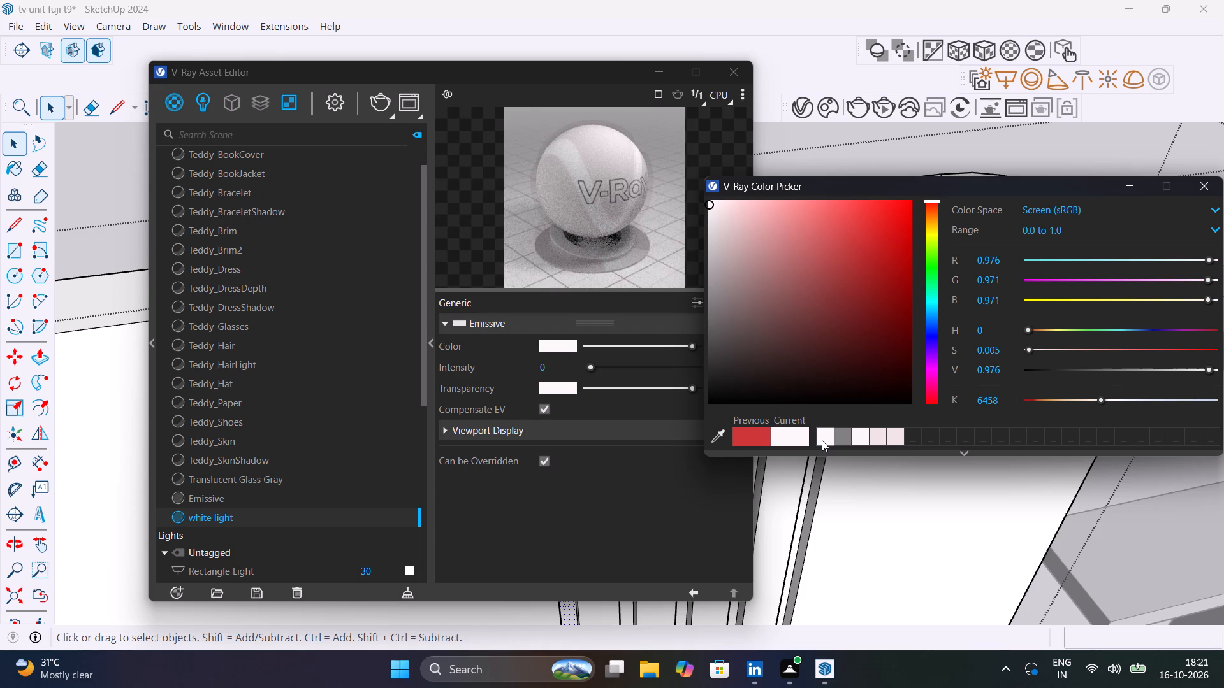
left_click(791, 436)
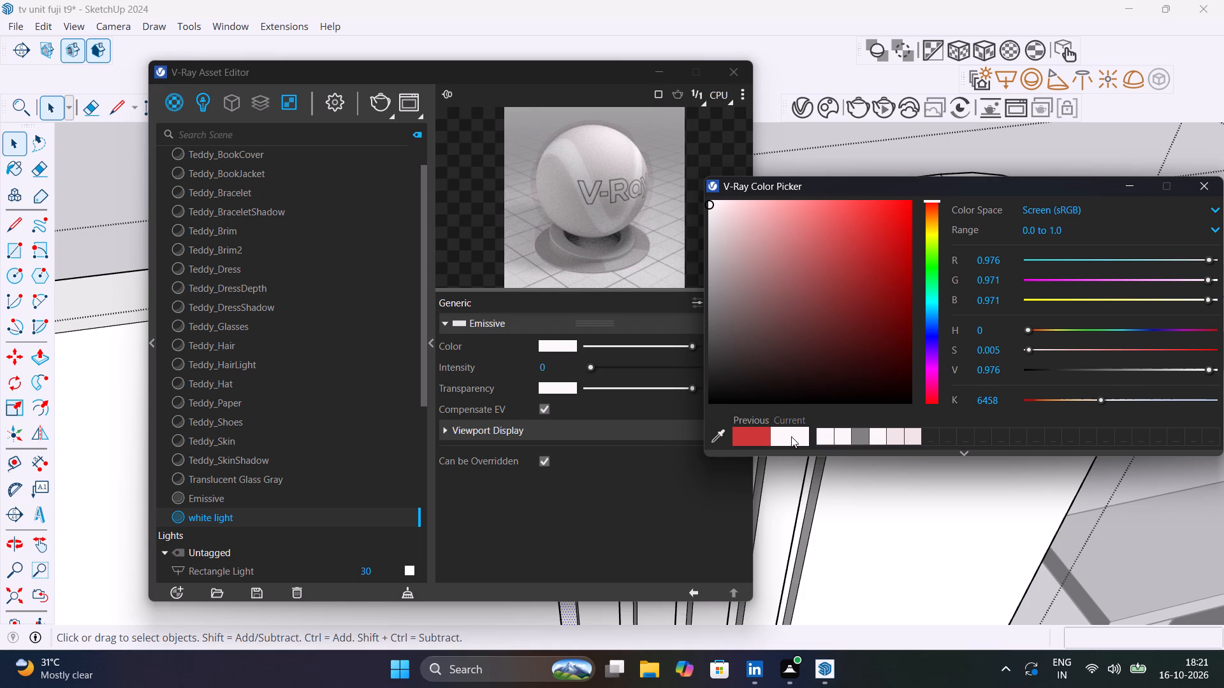
left_click_drag(1007, 186, 809, 335)
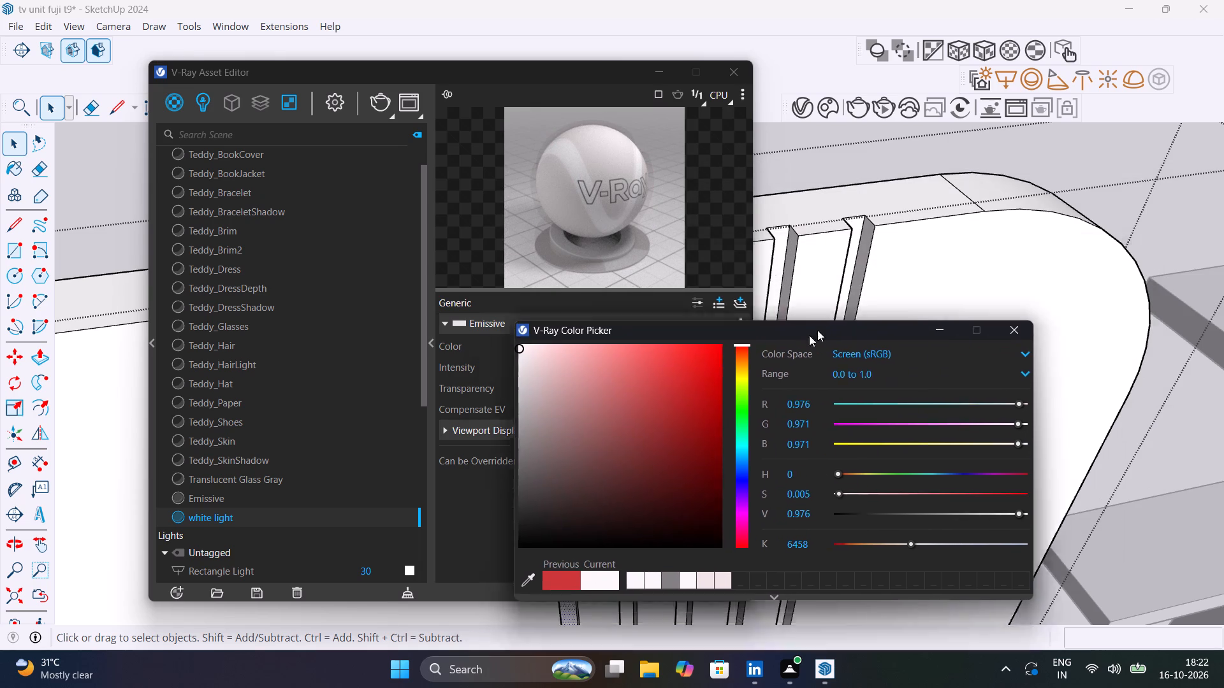
left_click_drag(809, 335, 701, 340)
left_click(899, 337)
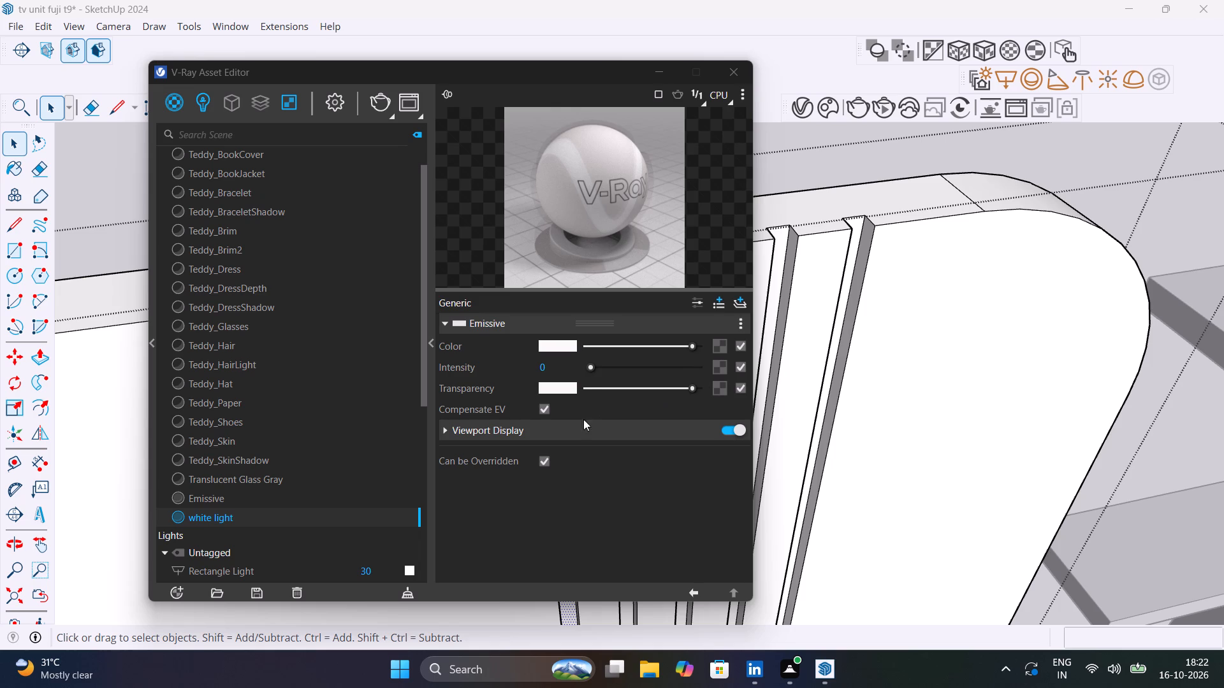
Set the white light material's emissive intensity to 0.9 and collapse its settings pane.
left_click(595, 367)
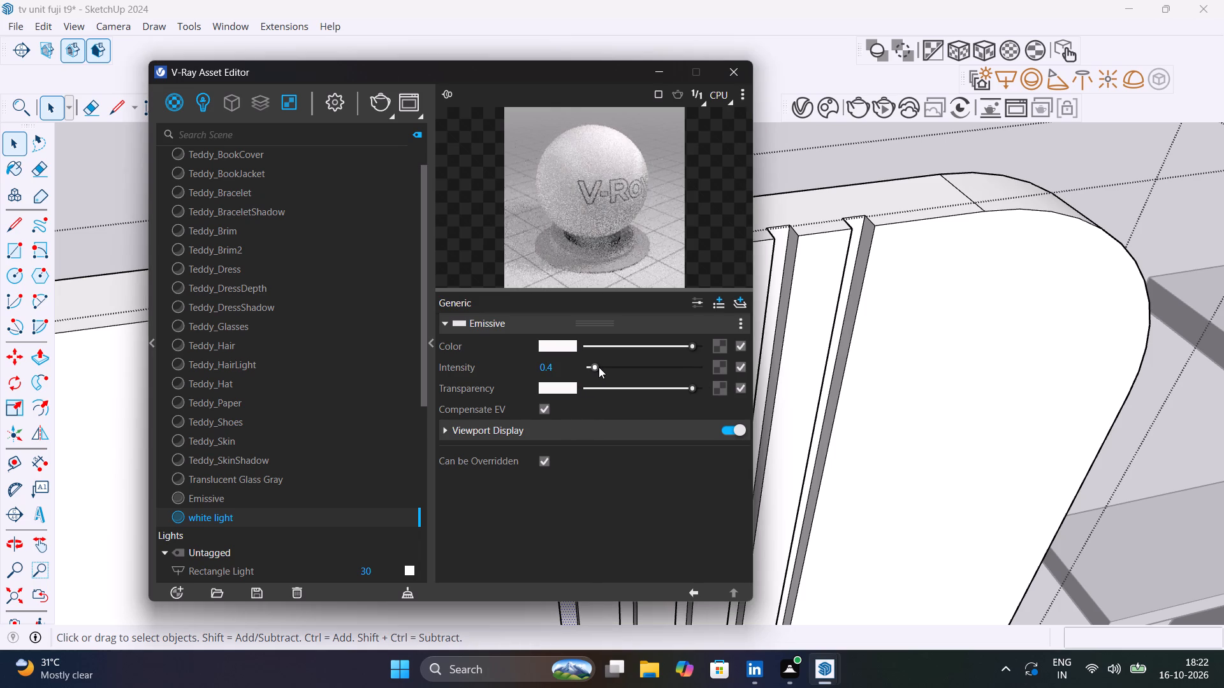
left_click(601, 367)
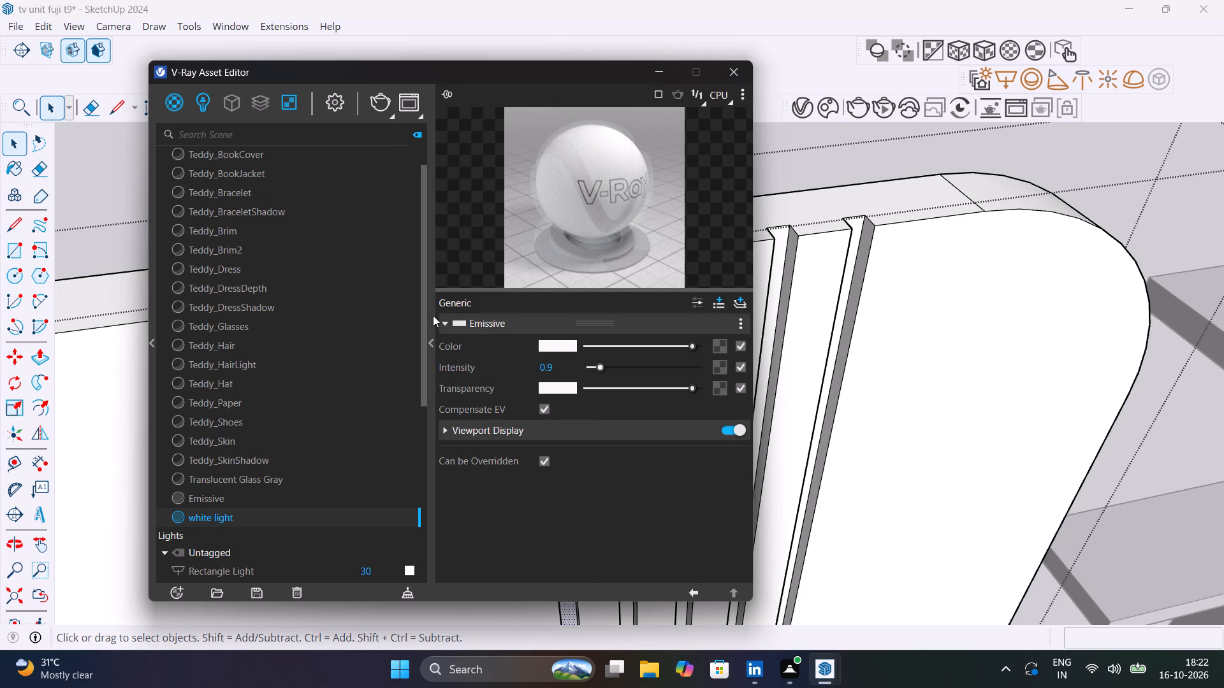
left_click(433, 342)
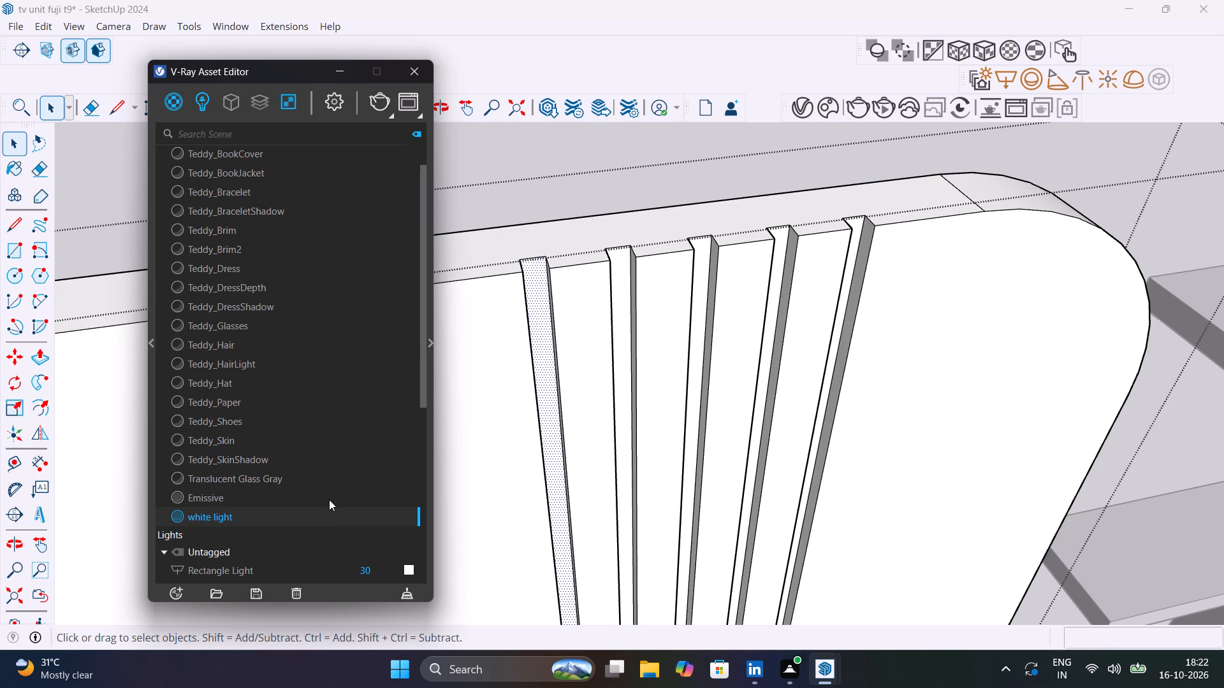
Select the Emissive material in the scene's material list.
left_click(329, 499)
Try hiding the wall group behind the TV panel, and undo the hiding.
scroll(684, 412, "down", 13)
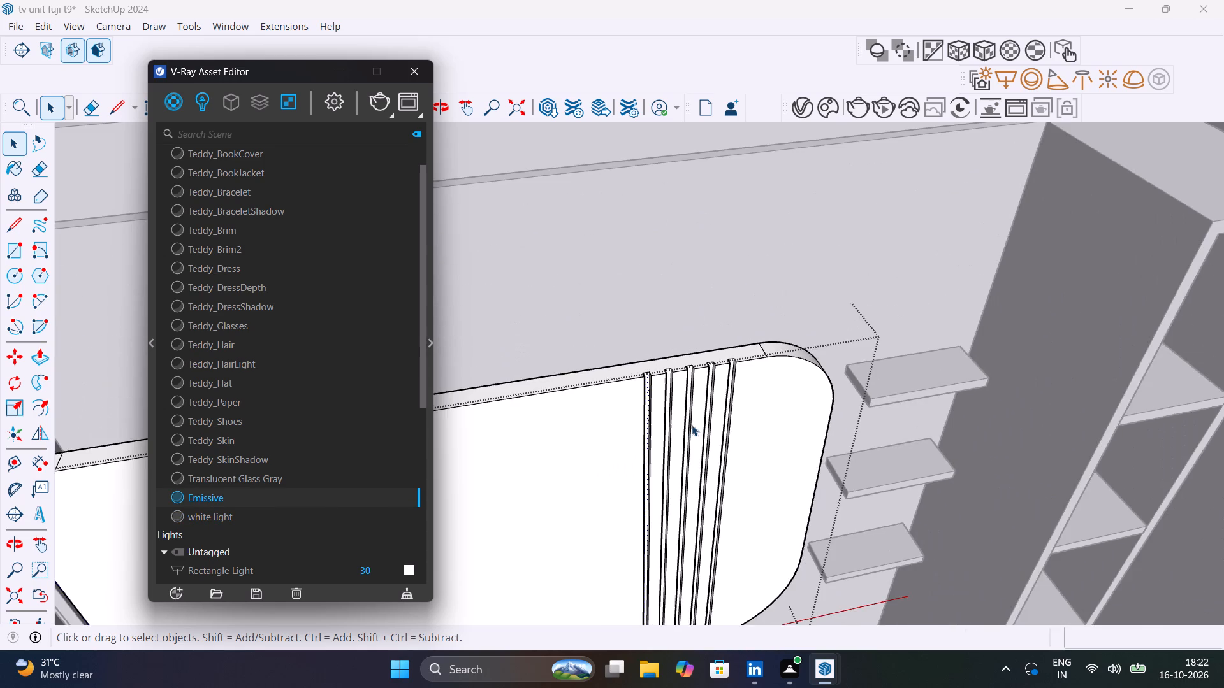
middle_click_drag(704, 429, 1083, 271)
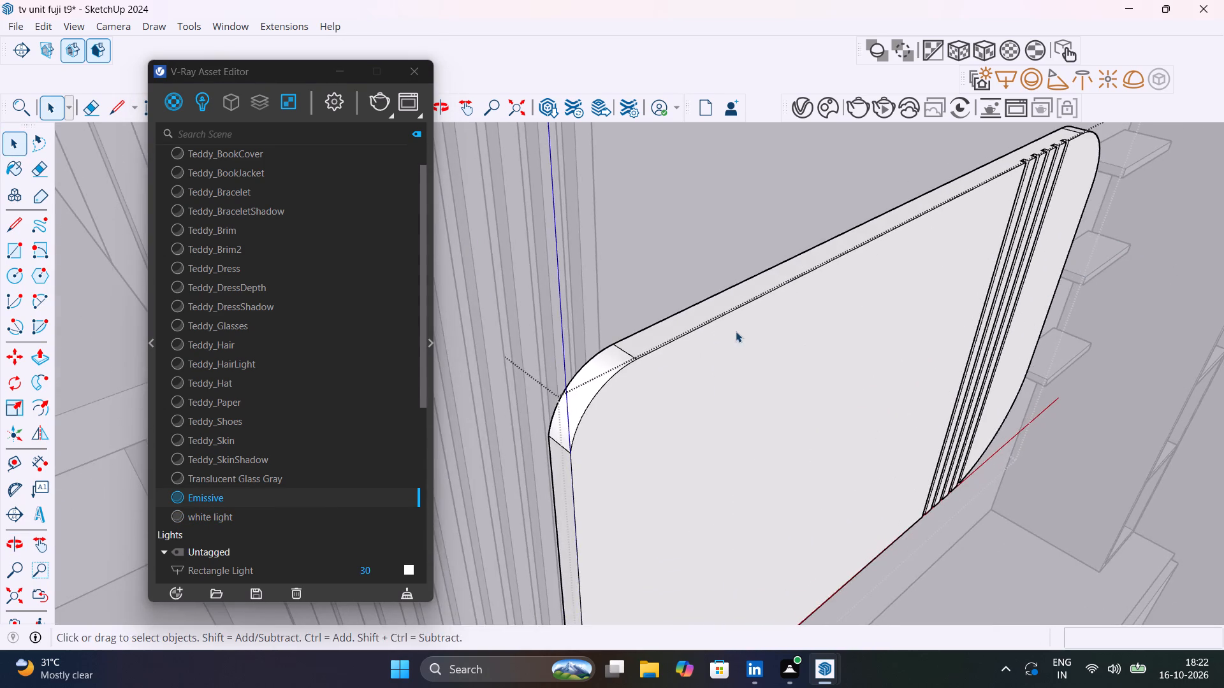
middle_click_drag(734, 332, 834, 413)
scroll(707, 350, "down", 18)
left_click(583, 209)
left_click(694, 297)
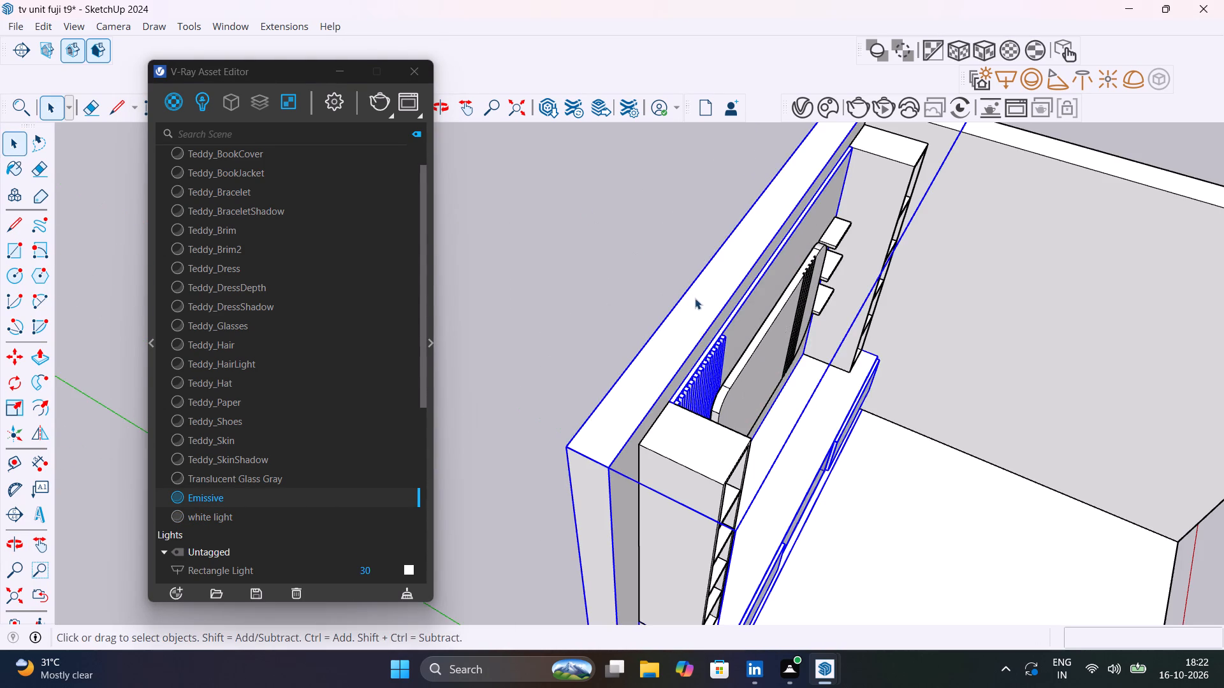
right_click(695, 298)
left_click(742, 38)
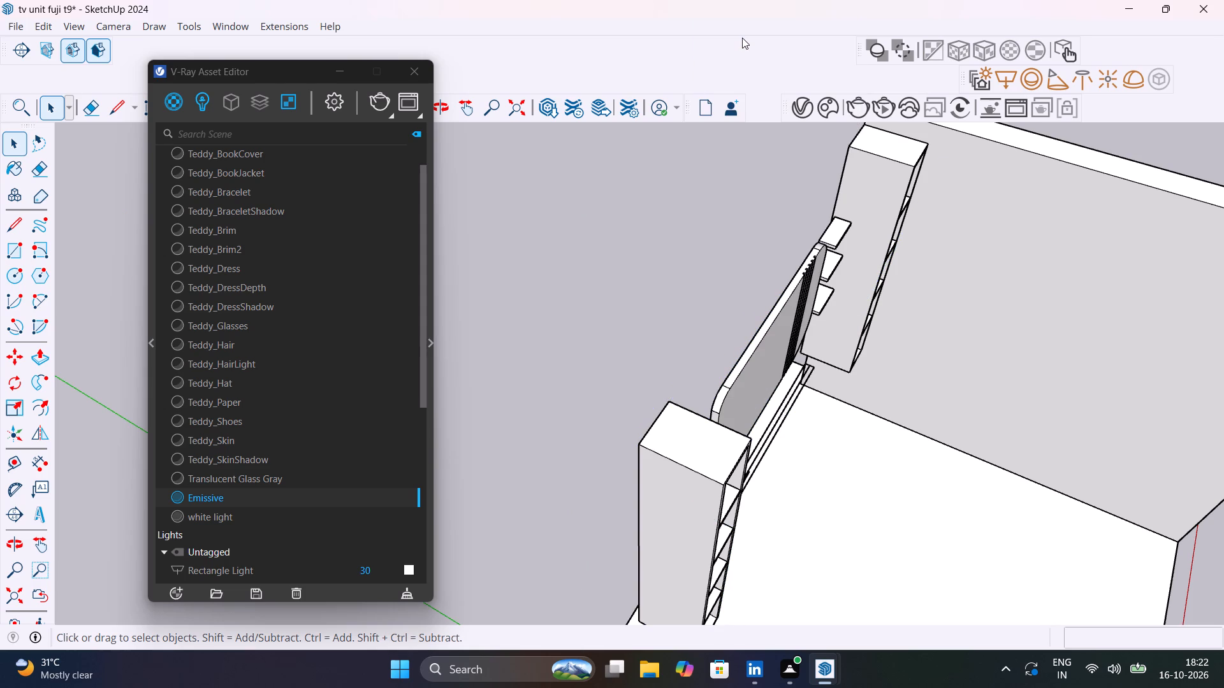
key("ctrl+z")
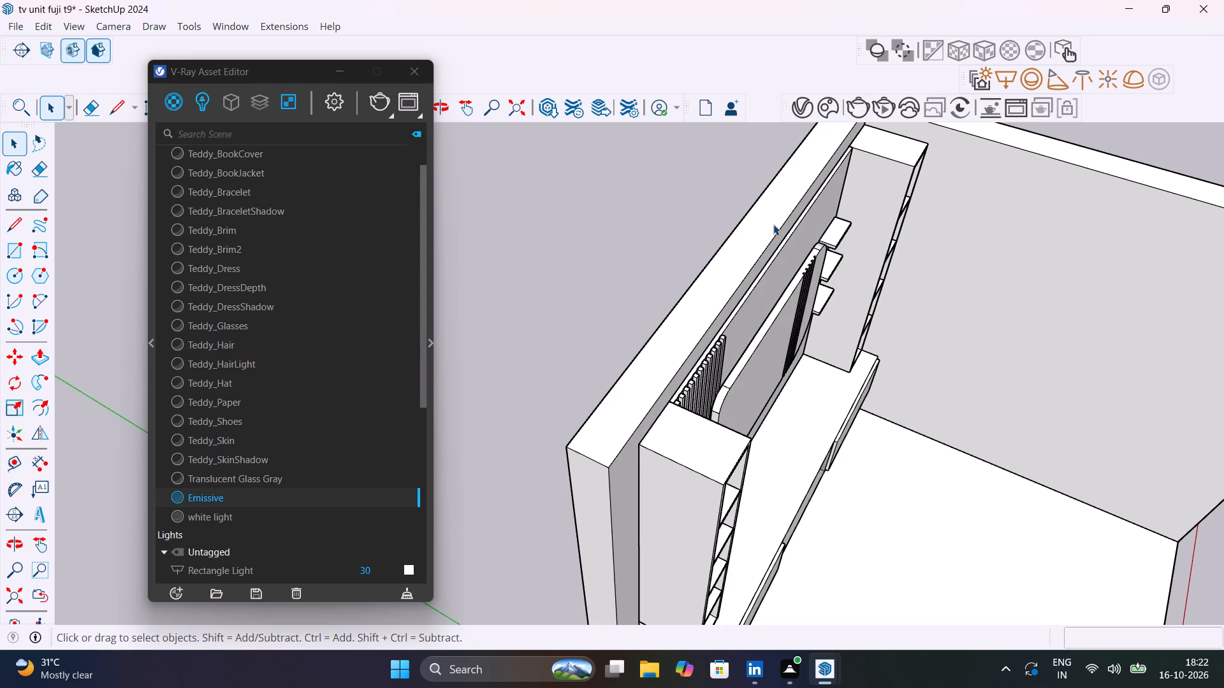
Hide the wall group behind the TV panel to expose the panel's back.
left_click(773, 224)
right_click(765, 227)
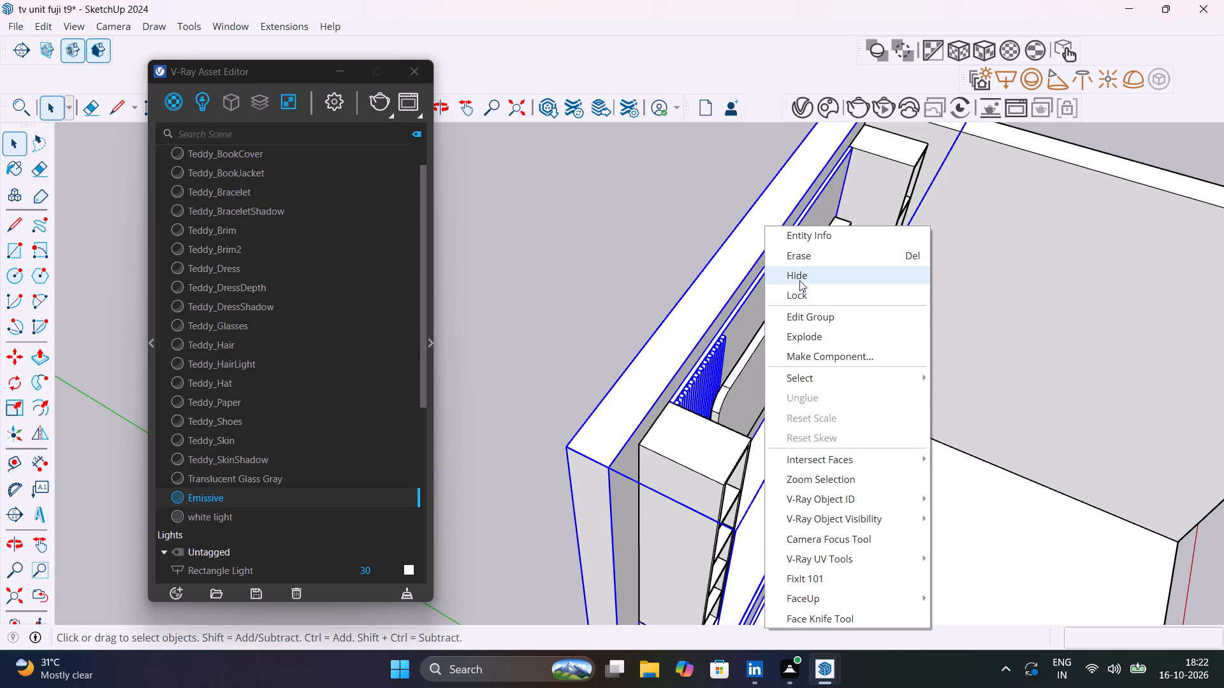
left_click(801, 278)
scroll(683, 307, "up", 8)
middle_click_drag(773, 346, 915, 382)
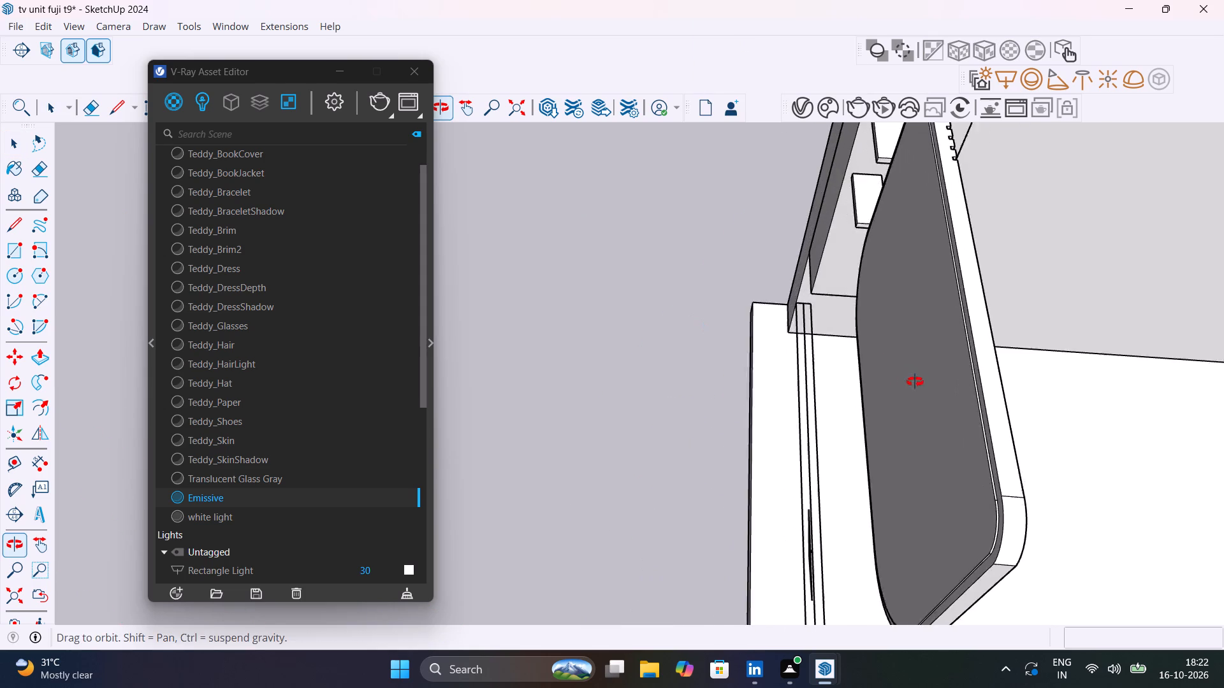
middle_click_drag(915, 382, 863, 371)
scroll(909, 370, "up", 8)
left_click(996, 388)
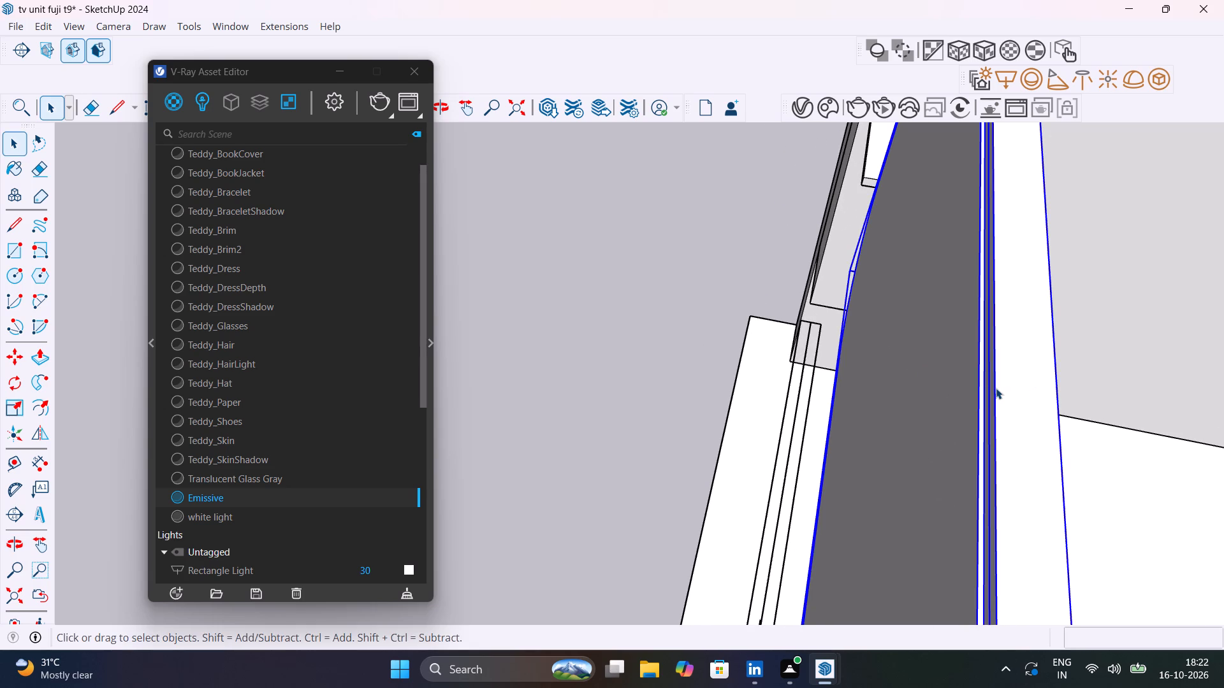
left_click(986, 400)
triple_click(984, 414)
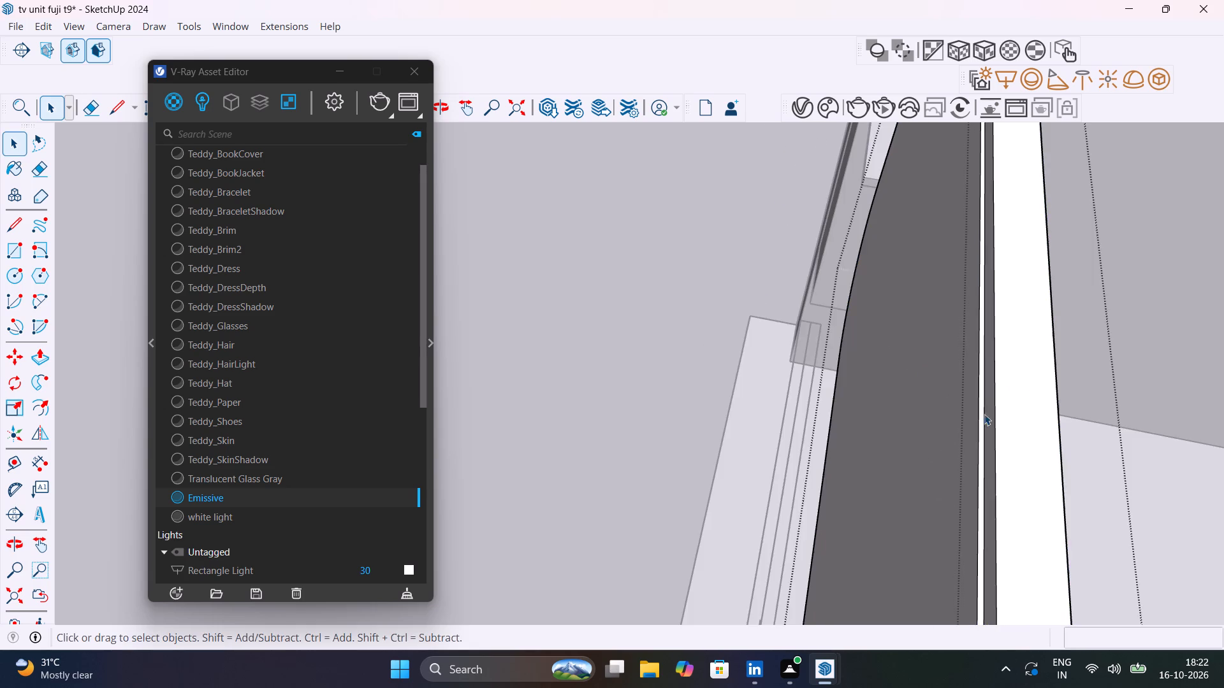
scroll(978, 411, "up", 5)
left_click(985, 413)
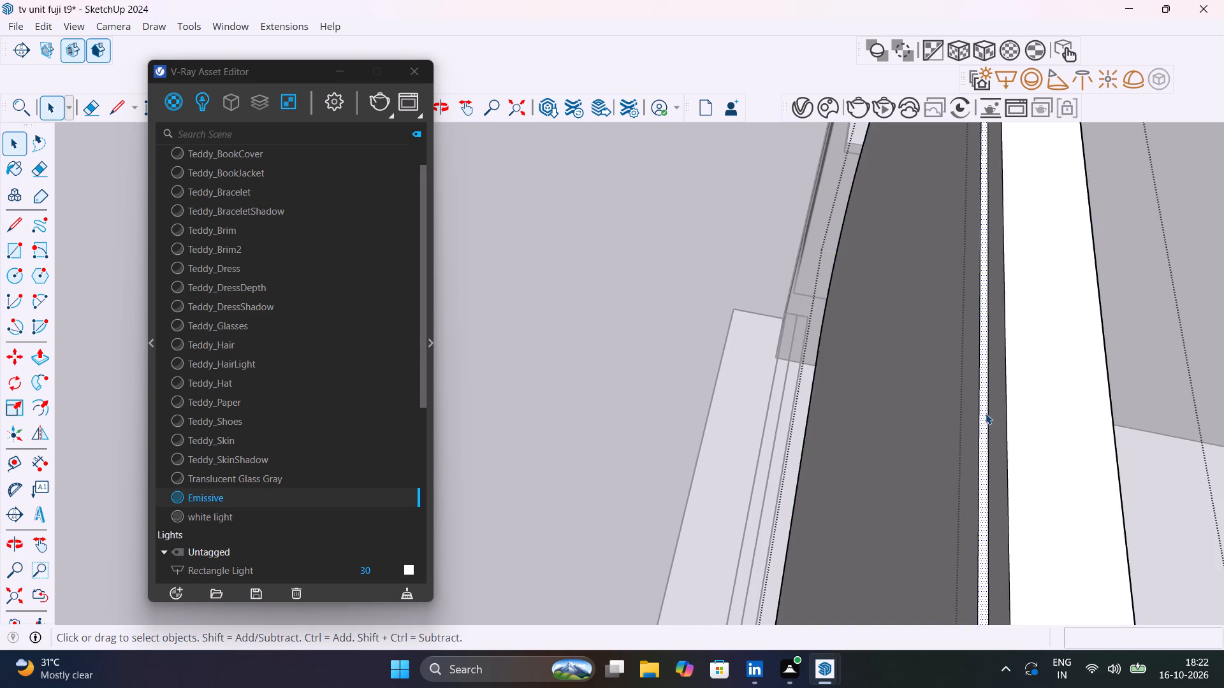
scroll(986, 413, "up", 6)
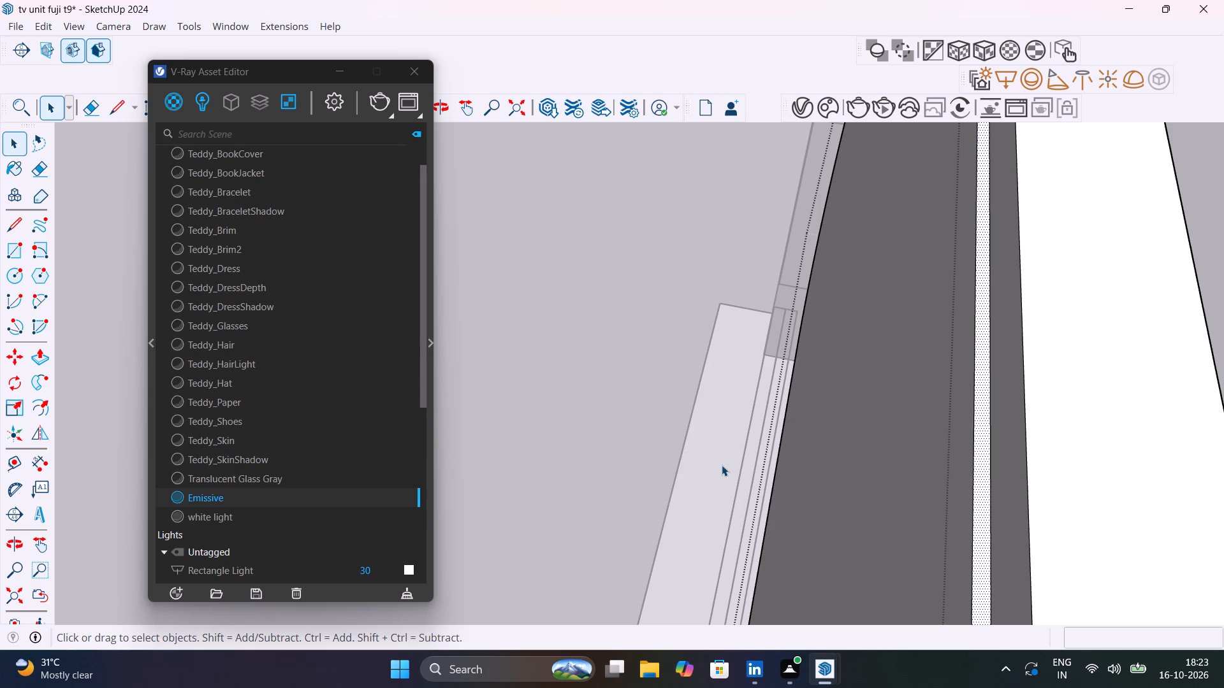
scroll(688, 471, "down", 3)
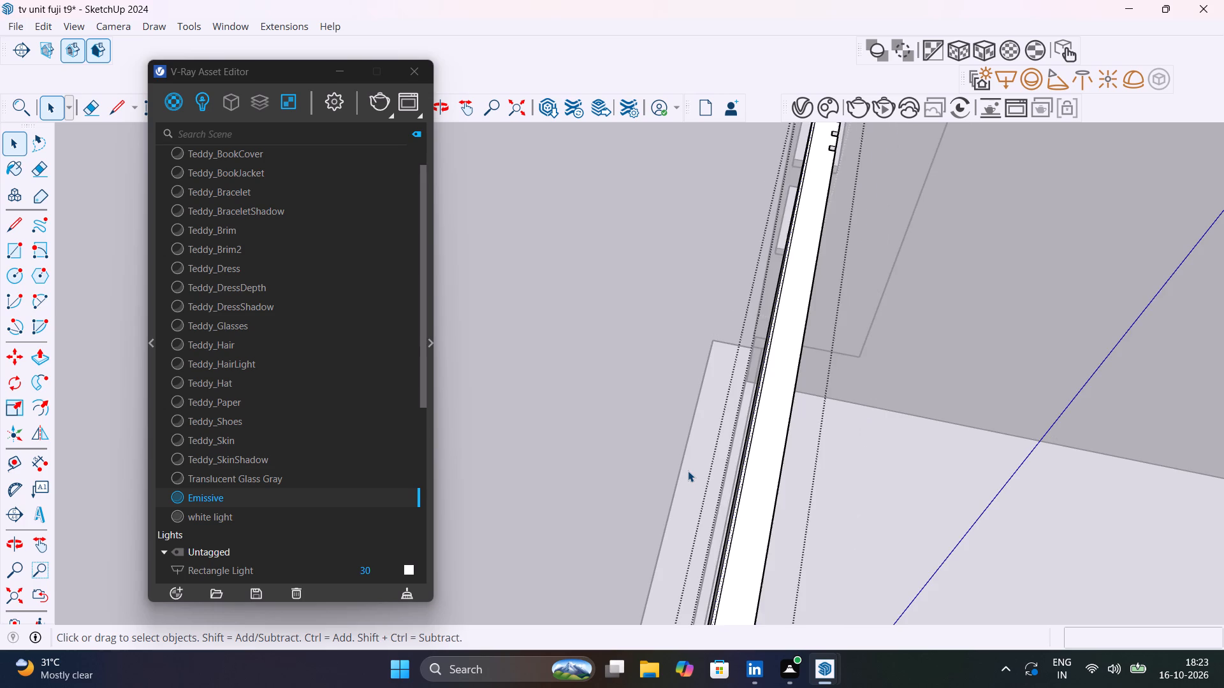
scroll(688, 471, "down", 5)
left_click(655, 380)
Open the TV panel group for editing and select the top straight face of the narrow strip around its back.
scroll(706, 394, "down", 1)
middle_click_drag(696, 391, 643, 358)
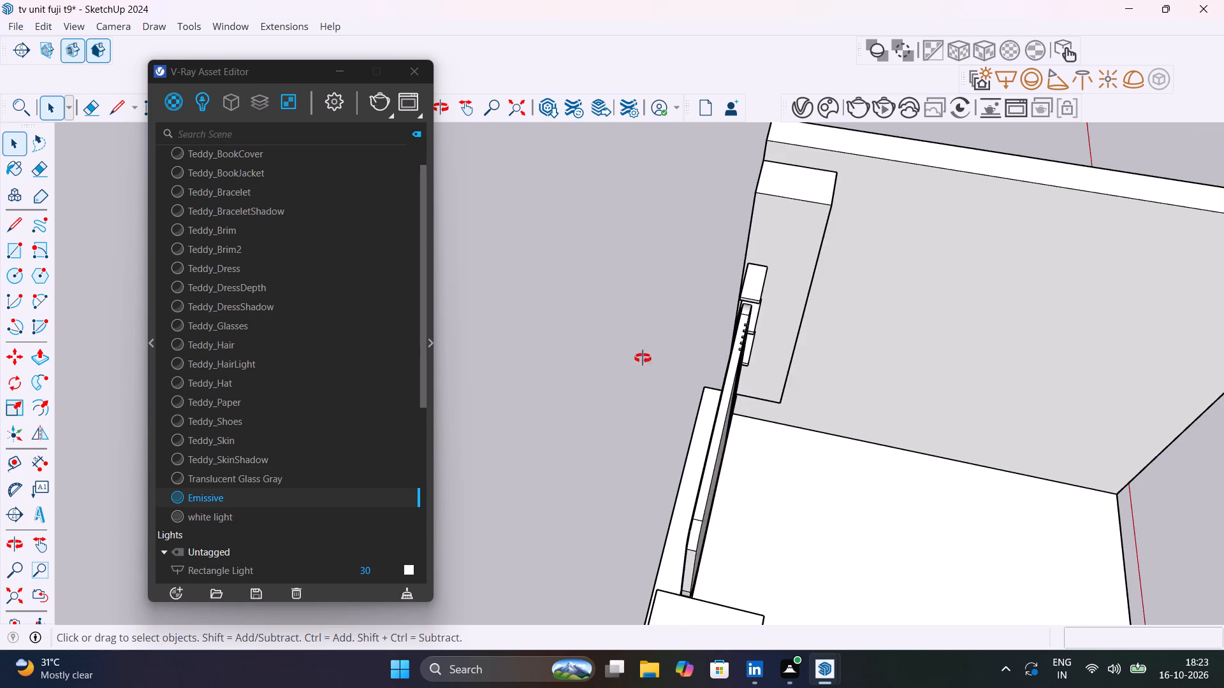
middle_click_drag(643, 358, 710, 326)
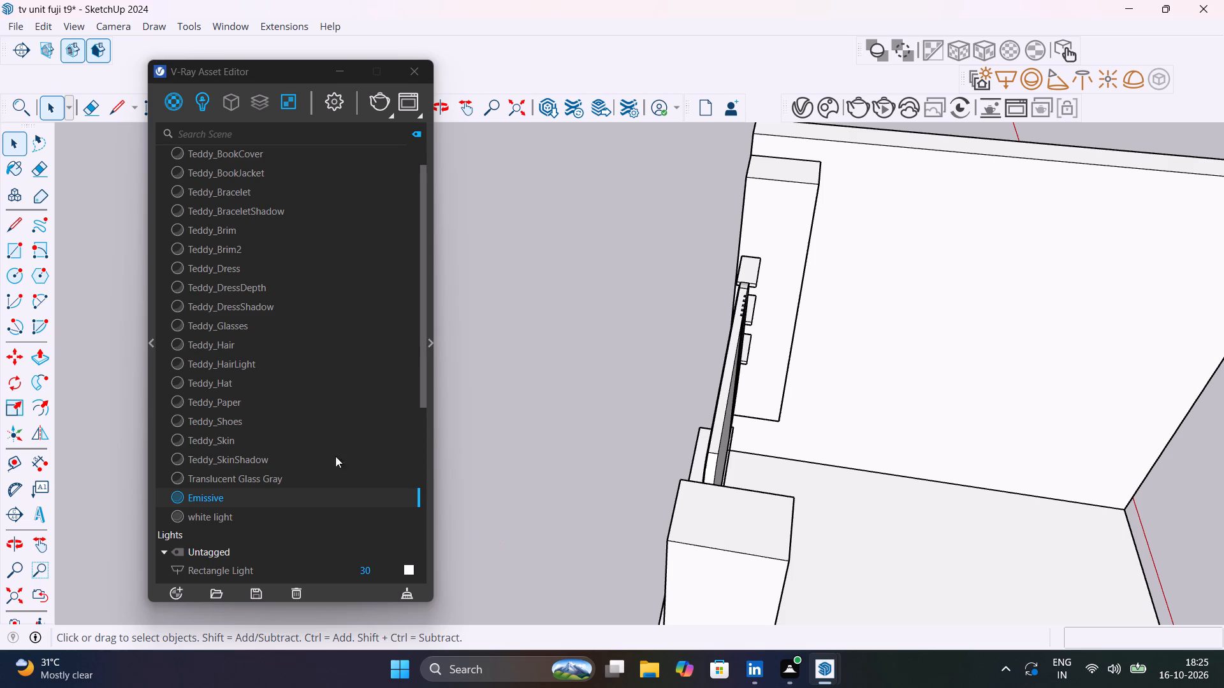
scroll(722, 378, "up", 10)
middle_click_drag(719, 401, 813, 389)
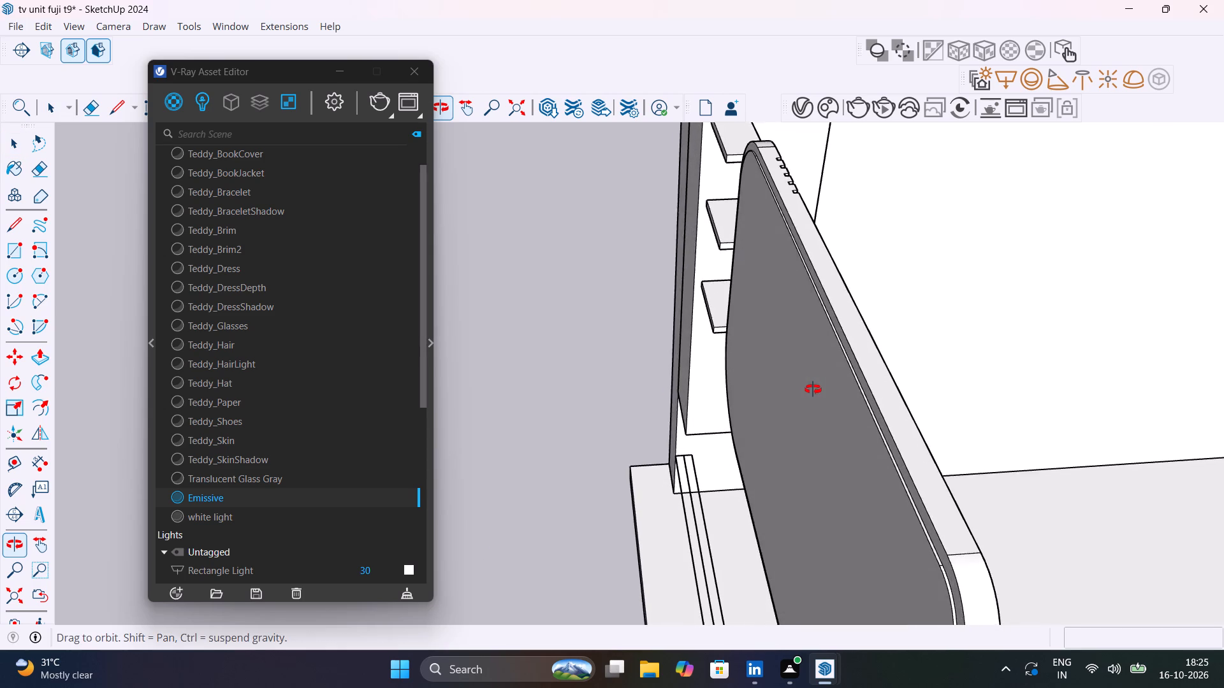
middle_click_drag(813, 389, 813, 436)
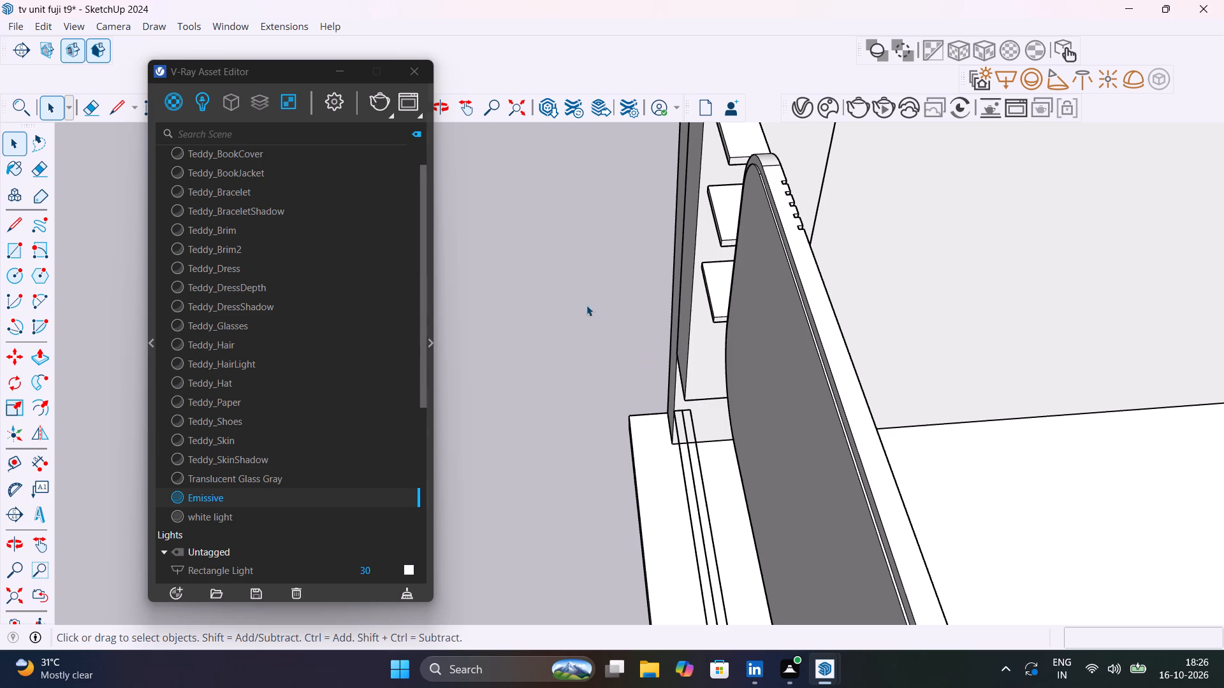
scroll(748, 298, "up", 3)
scroll(821, 275, "up", 3)
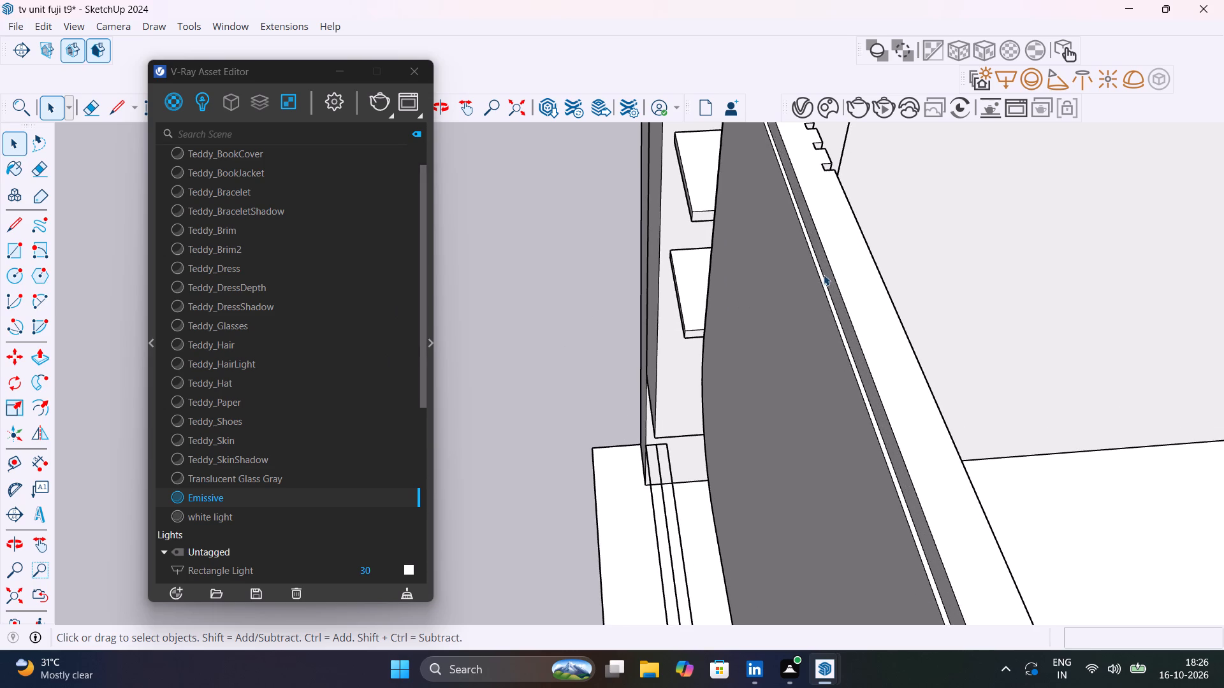
middle_click_drag(824, 275, 792, 351)
scroll(781, 315, "up", 15)
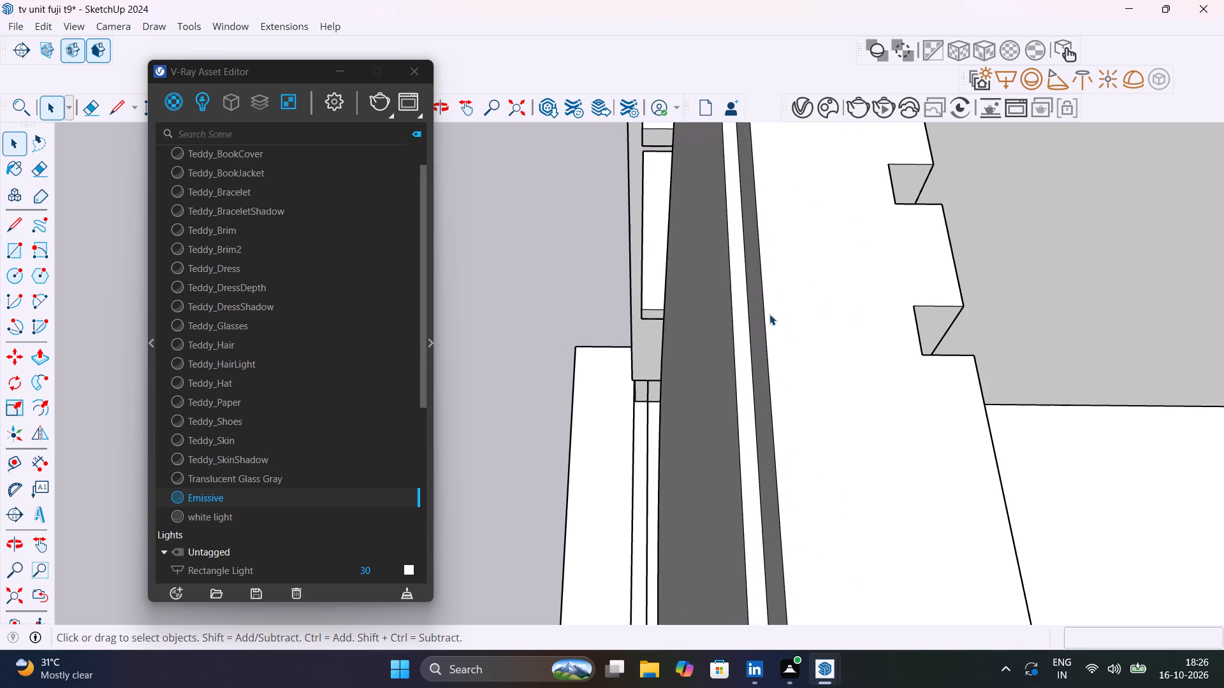
left_click(743, 359)
double_click(743, 359)
left_click(743, 359)
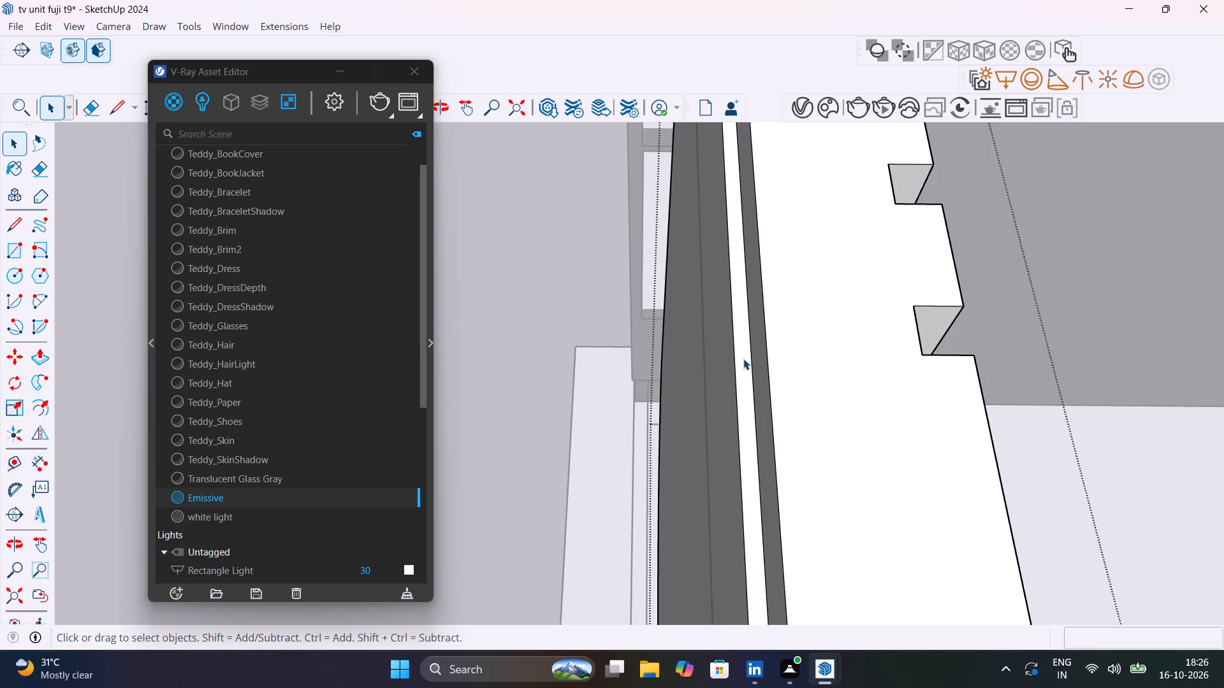
left_click(743, 359)
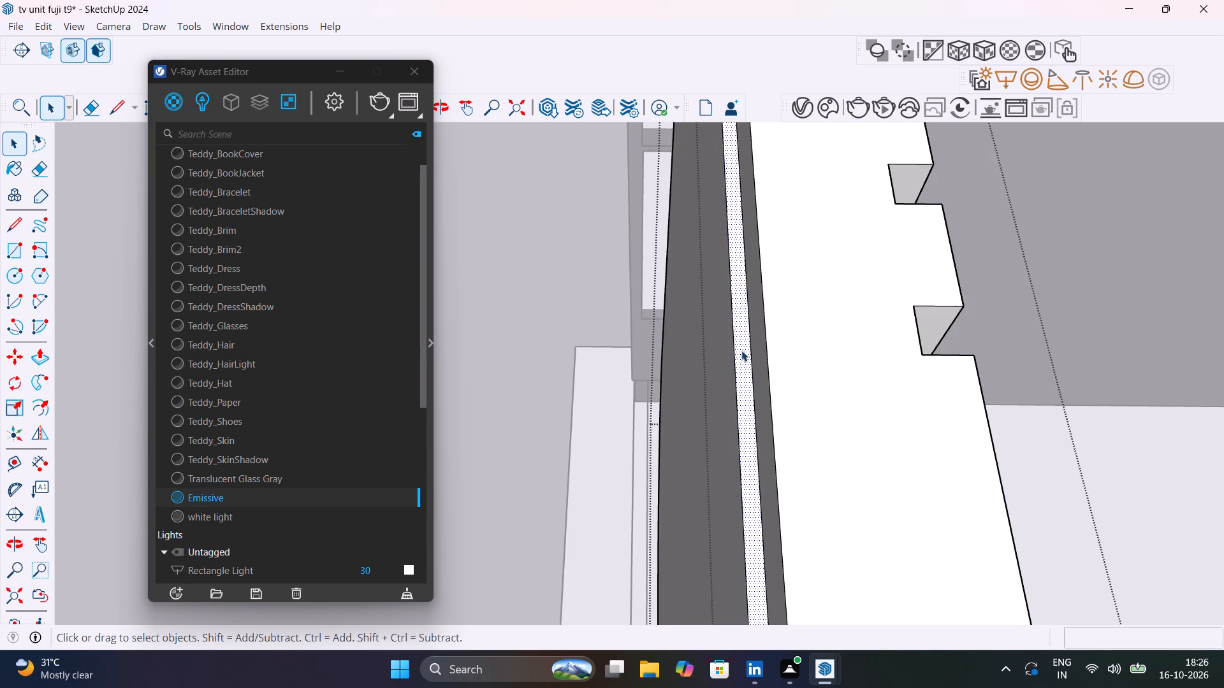
Add the strip's adjoining upper corner curve and the vertical face on the shelf side to the selection.
middle_click_drag(741, 350, 867, 687)
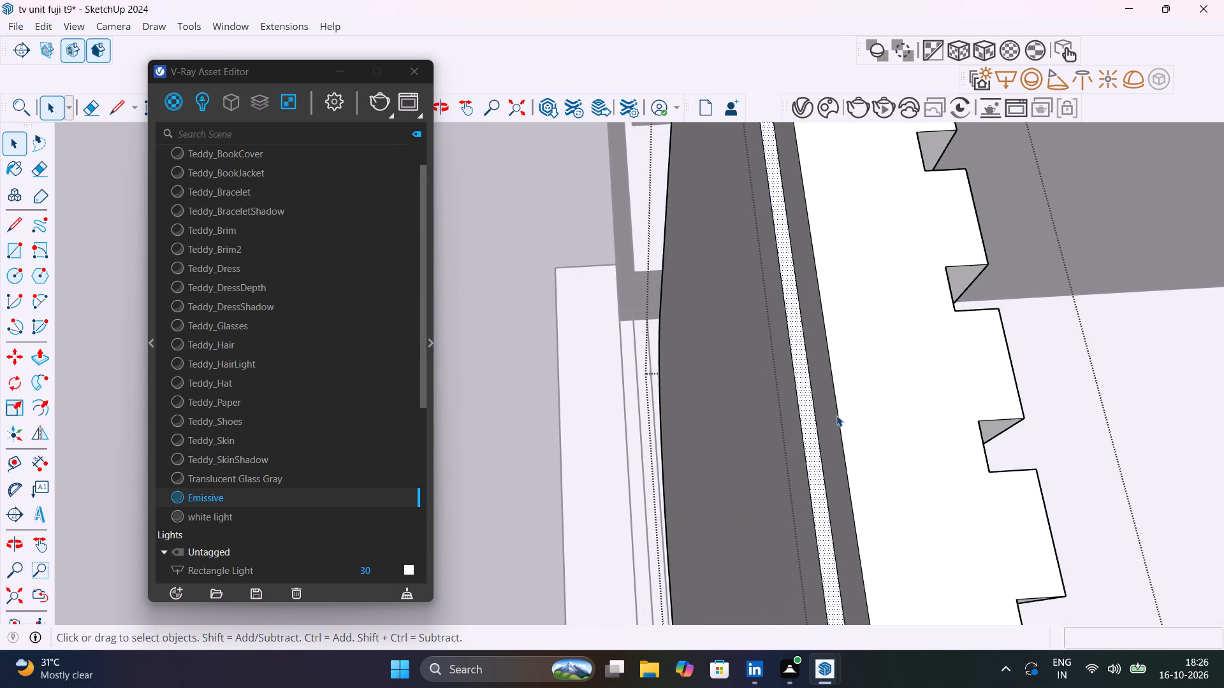
scroll(836, 414, "down", 14)
scroll(792, 191, "up", 17)
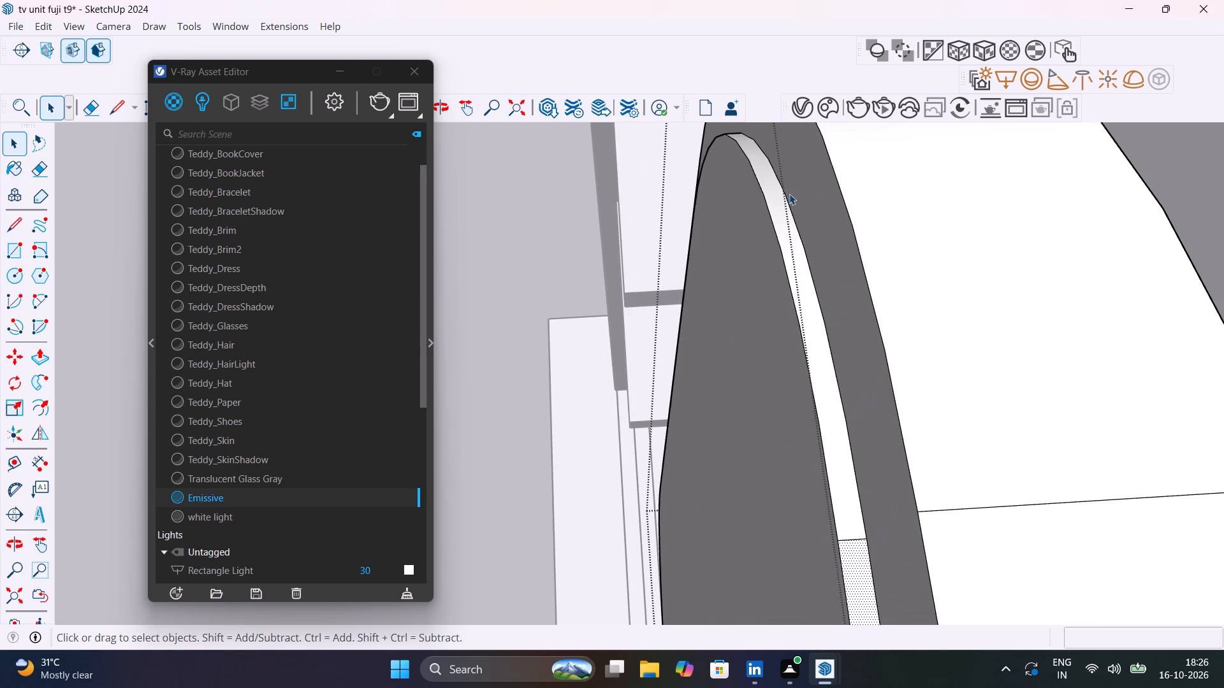
left_click(780, 227, "shift")
scroll(780, 227, "down", 5, "shift")
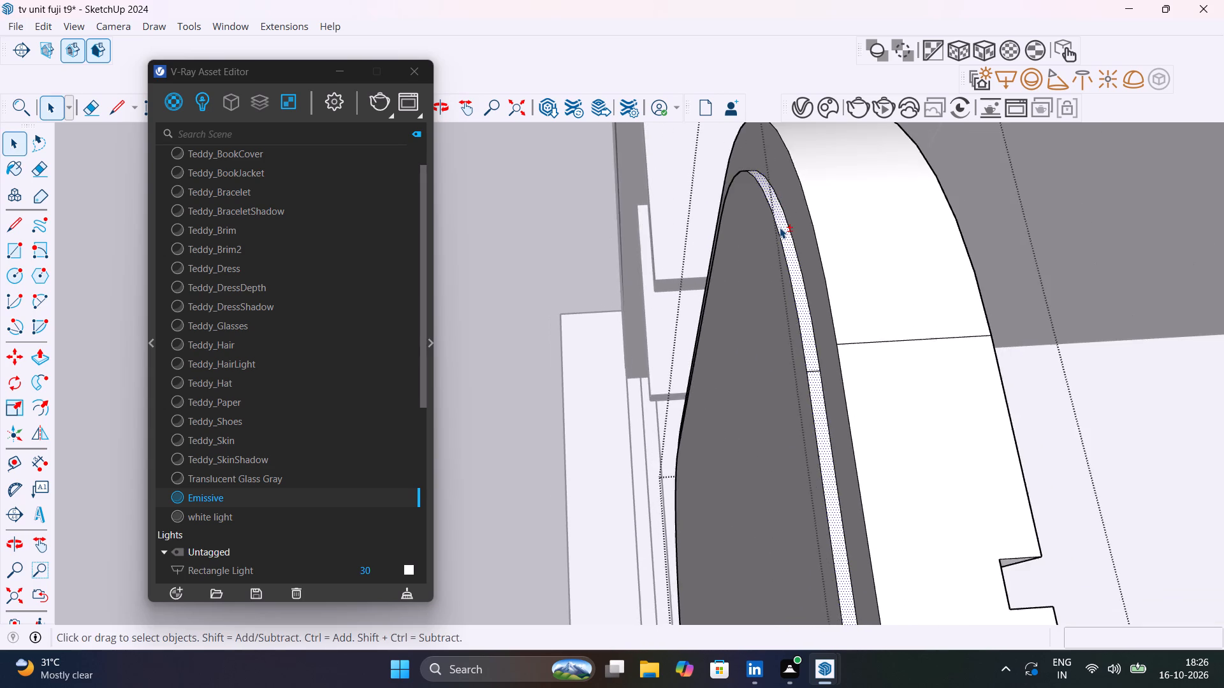
scroll(780, 227, "down", 9, "shift")
middle_click_drag(771, 287, 1223, 238)
middle_click_drag(672, 280, 803, 392, "shift")
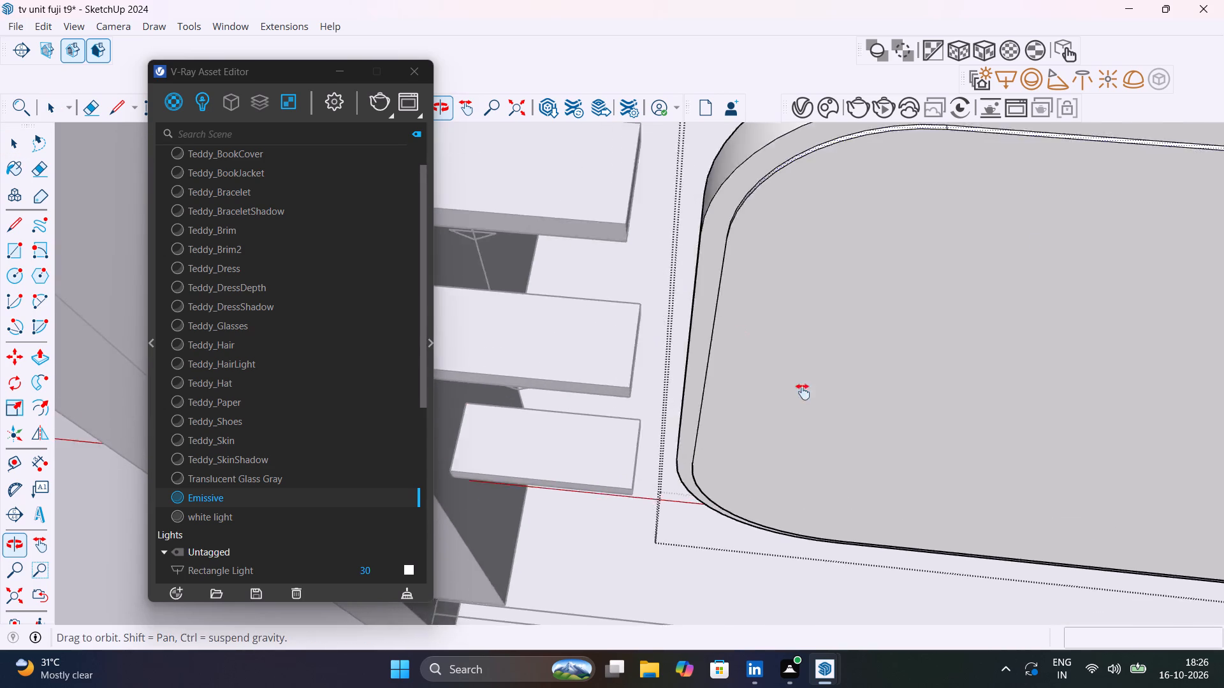
middle_click_drag(803, 392, 1081, 366, "shift")
scroll(843, 143, "up", 4)
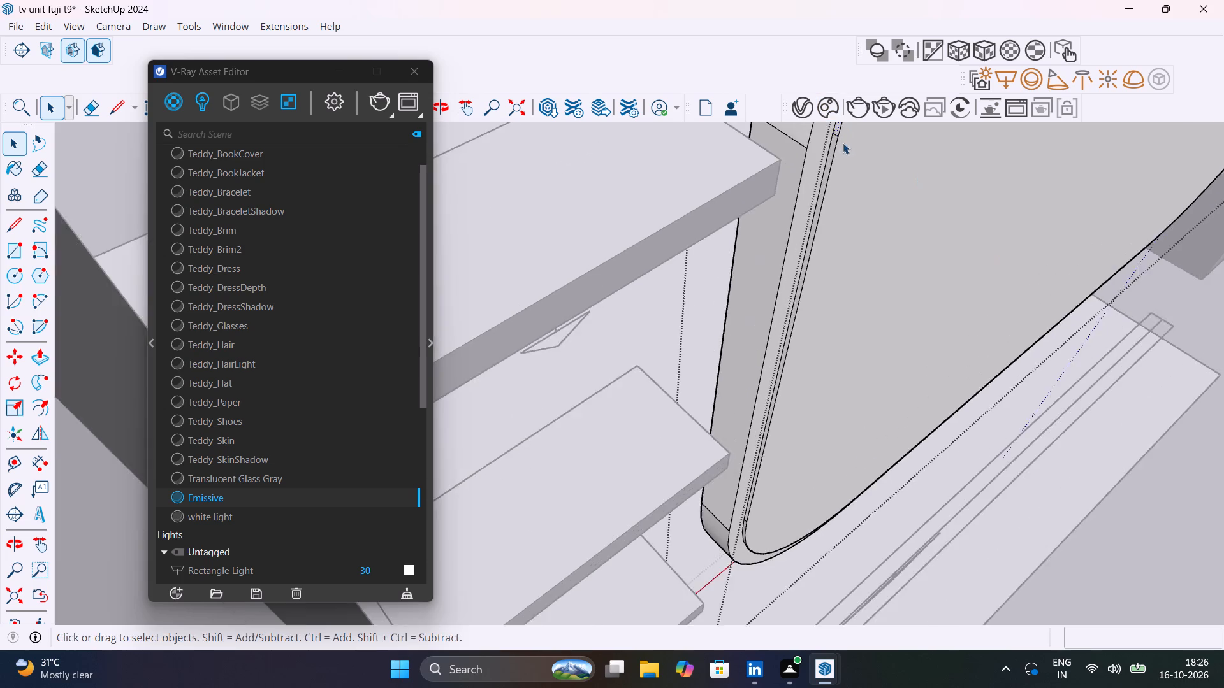
scroll(843, 143, "up", 15)
left_click(815, 182, "shift")
Add the strip's lower corner curve on the shelf side and its bottom straight face to the selection.
scroll(815, 181, "down", 3, "shift")
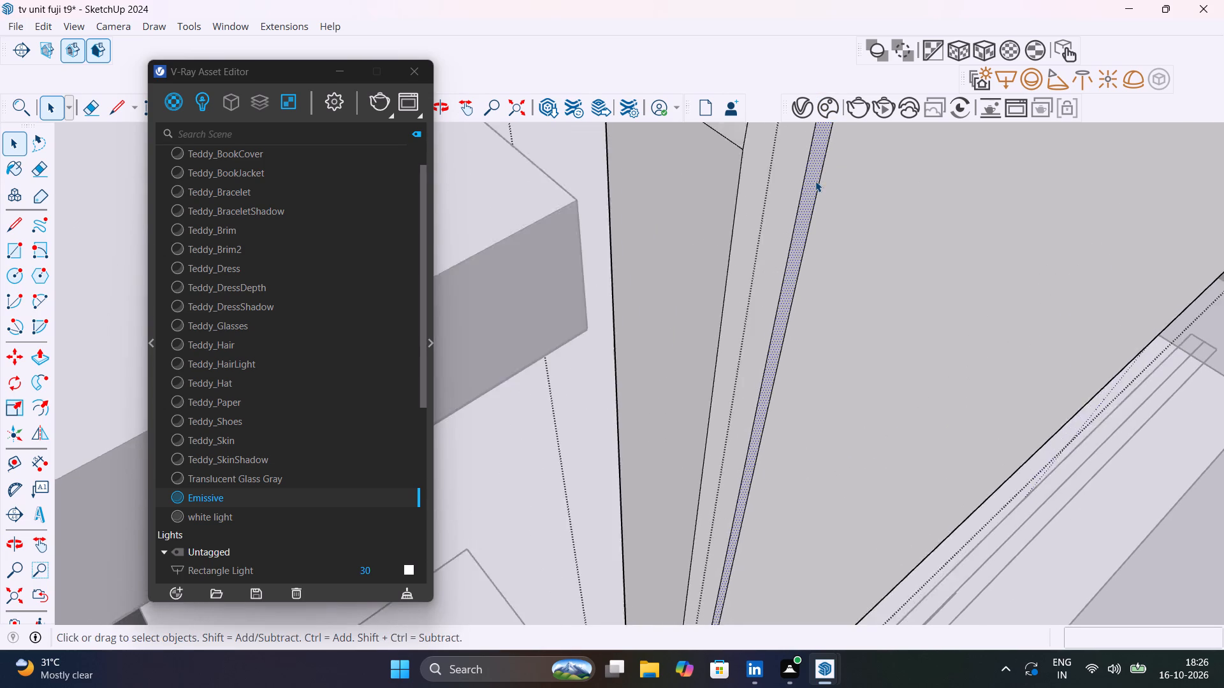
scroll(815, 181, "down", 20, "shift")
scroll(815, 181, "down", 8, "shift")
middle_click_drag(826, 305, 813, 104)
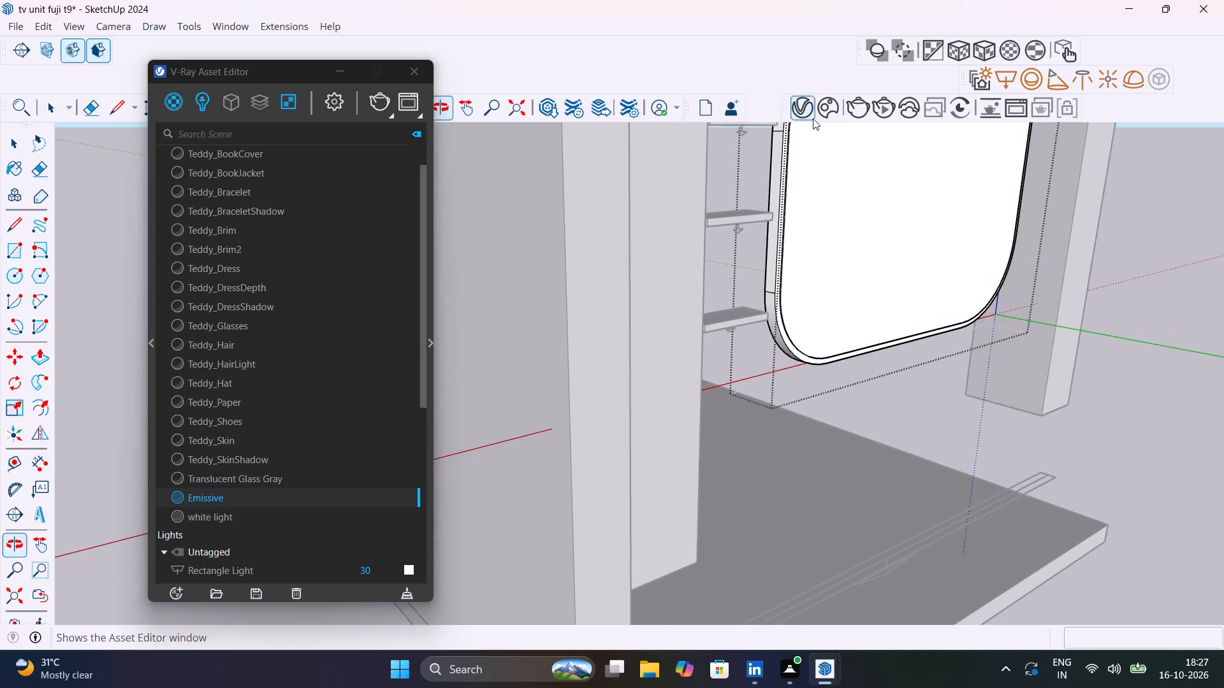
scroll(808, 307, "up", 19)
middle_click_drag(764, 347, 805, 343)
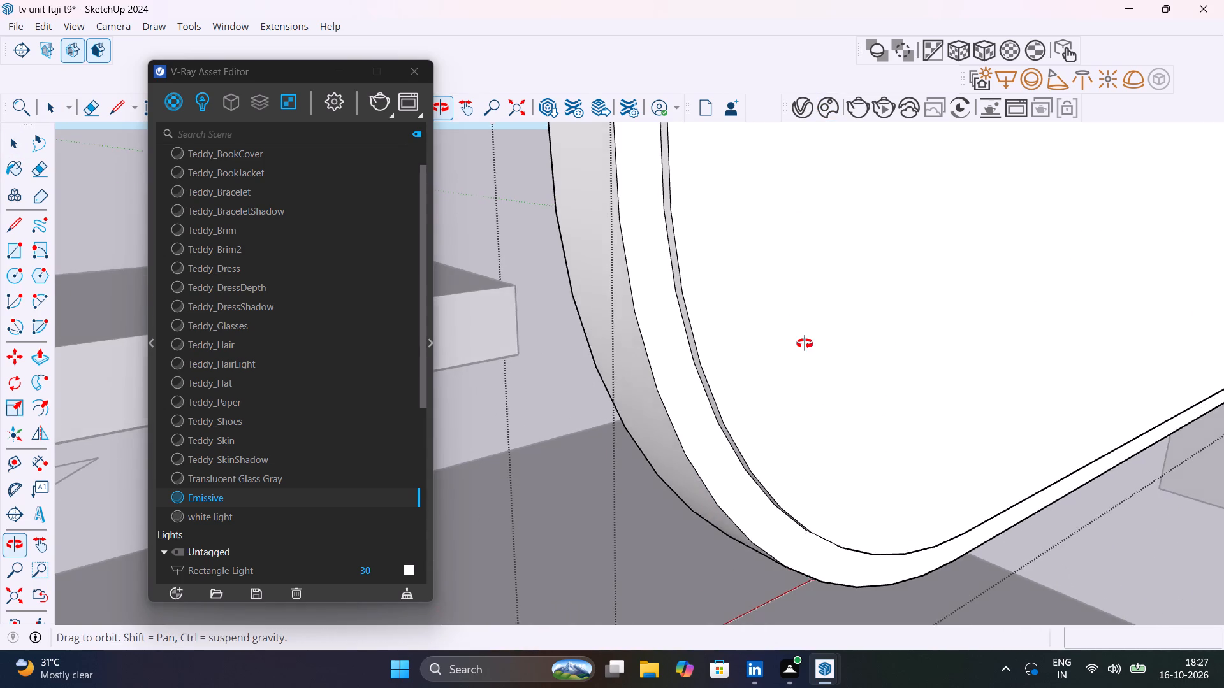
middle_click_drag(805, 343, 914, 398)
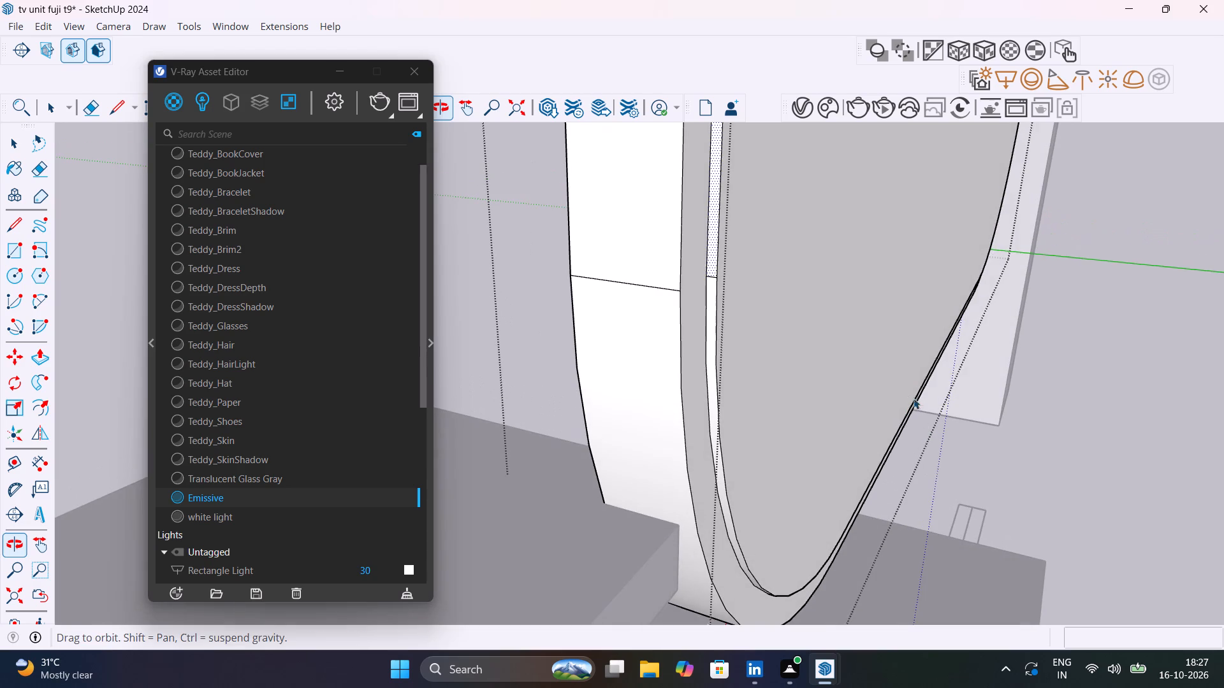
scroll(713, 295, "up", 9)
left_click(711, 292, "shift")
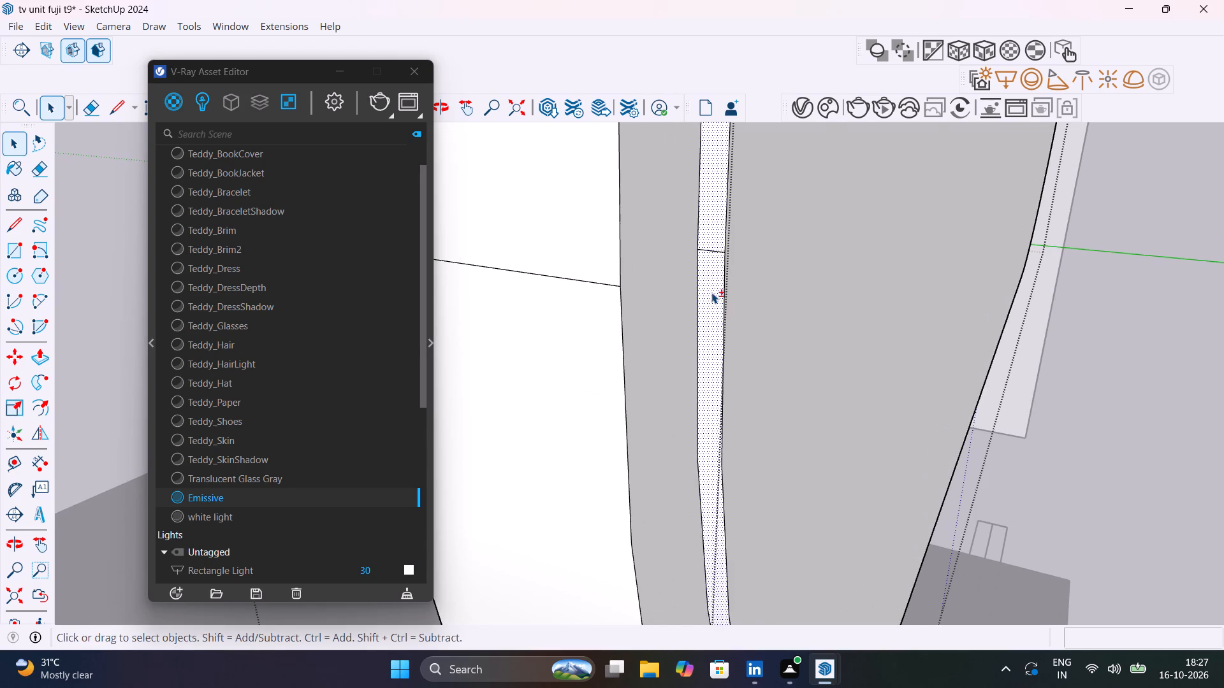
scroll(711, 292, "down", 20, "shift")
scroll(711, 292, "down", 3, "shift")
middle_click_drag(795, 384, 604, 193)
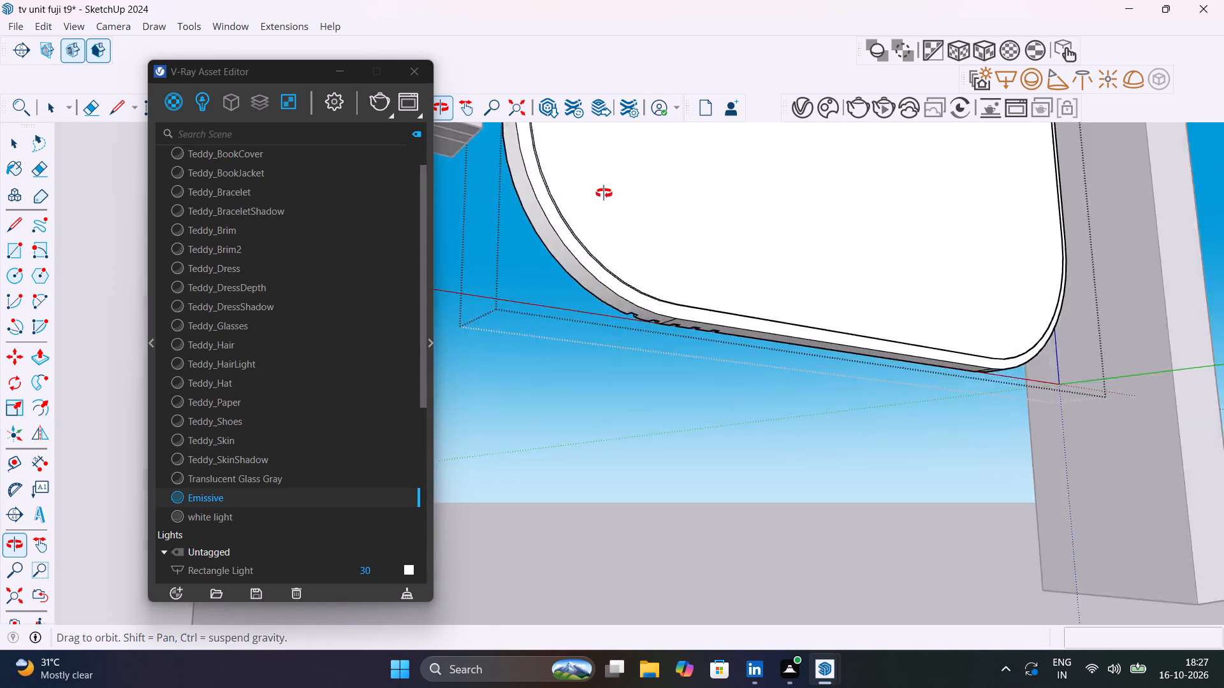
middle_click_drag(604, 193, 597, 190)
scroll(652, 284, "up", 12)
scroll(674, 314, "up", 9)
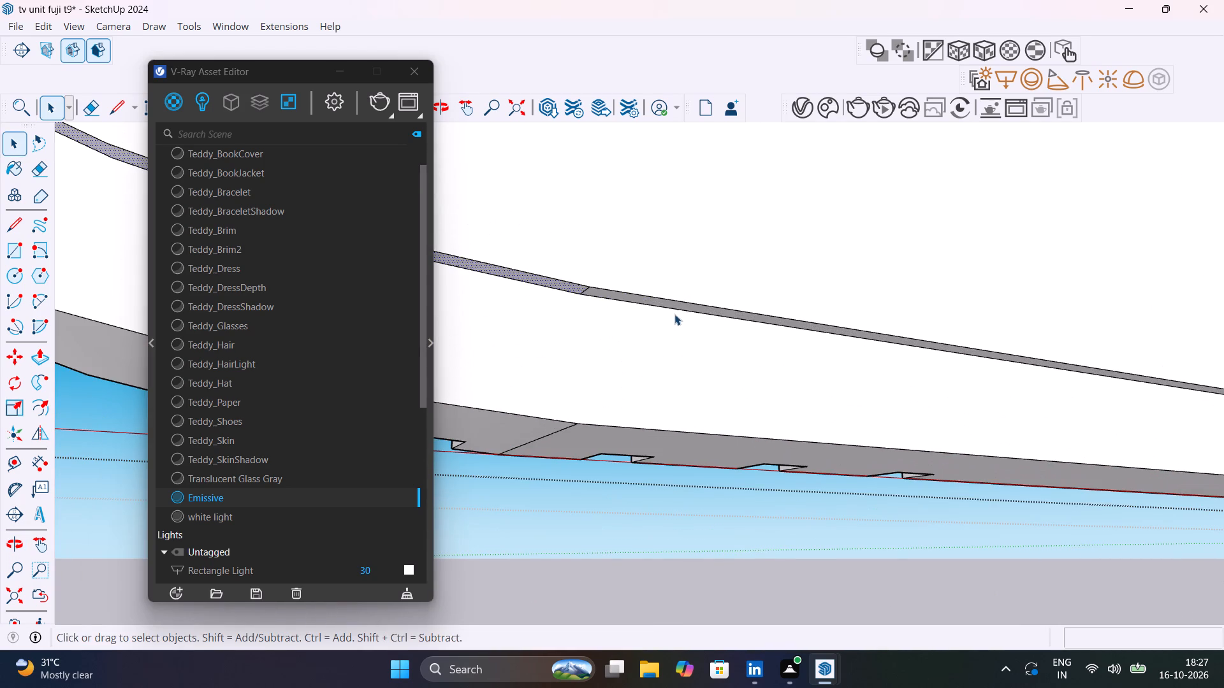
left_click(674, 303, "shift")
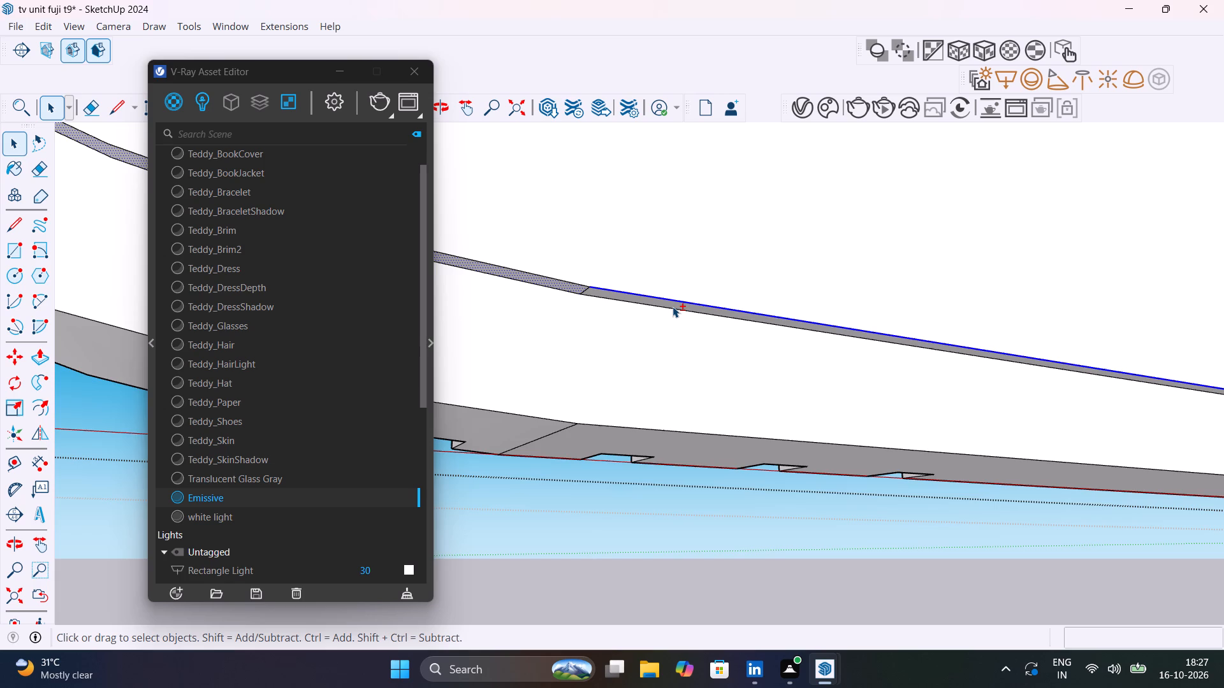
left_click(673, 306, "shift")
scroll(674, 306, "up", 6, "shift")
left_click(675, 294, "shift")
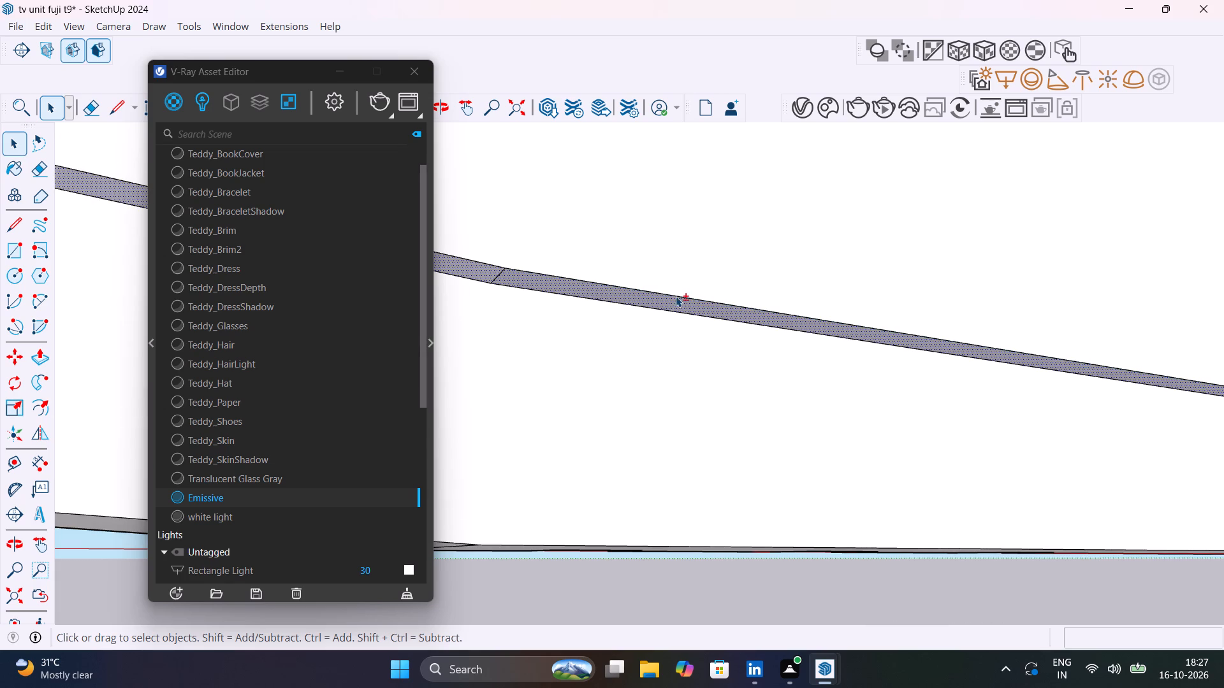
scroll(676, 299, "down", 20, "shift")
scroll(676, 299, "down", 20, "shift")
scroll(676, 299, "down", 2, "shift")
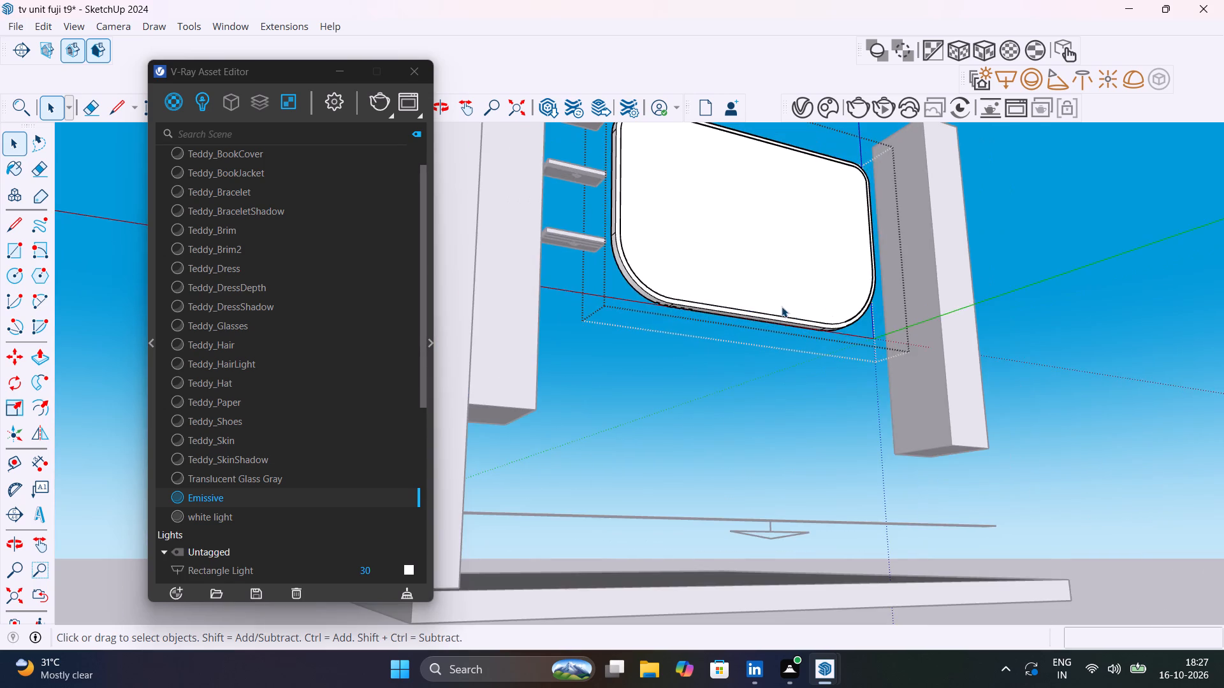
Add the strip's lower corner curve and vertical face on the side away from the shelves to the selection.
middle_click_drag(826, 303, 616, 362)
scroll(849, 280, "up", 13)
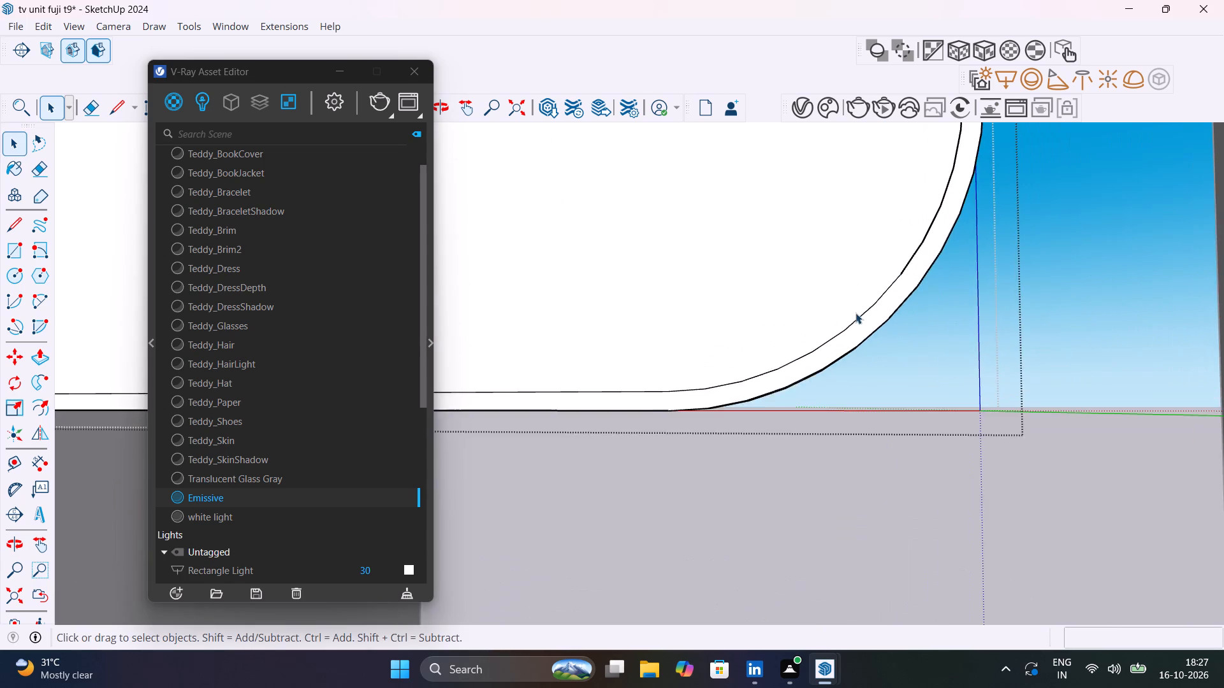
scroll(856, 313, "up", 1)
middle_click_drag(856, 313, 581, 207)
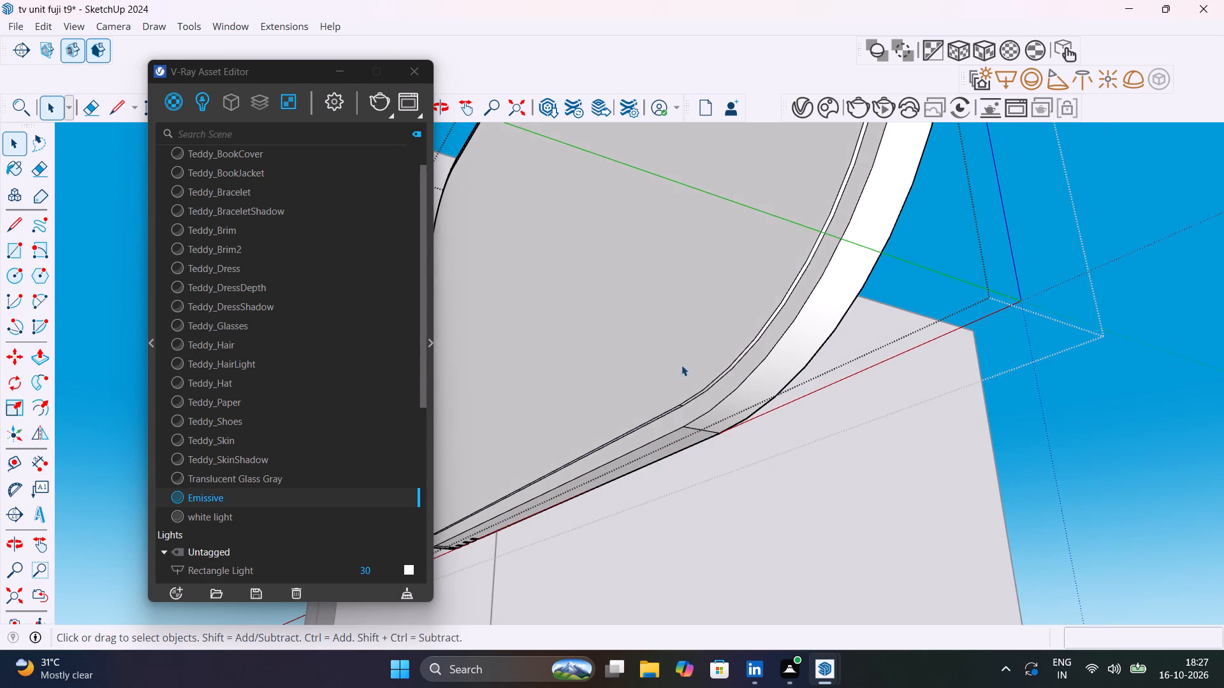
scroll(695, 402, "up", 20)
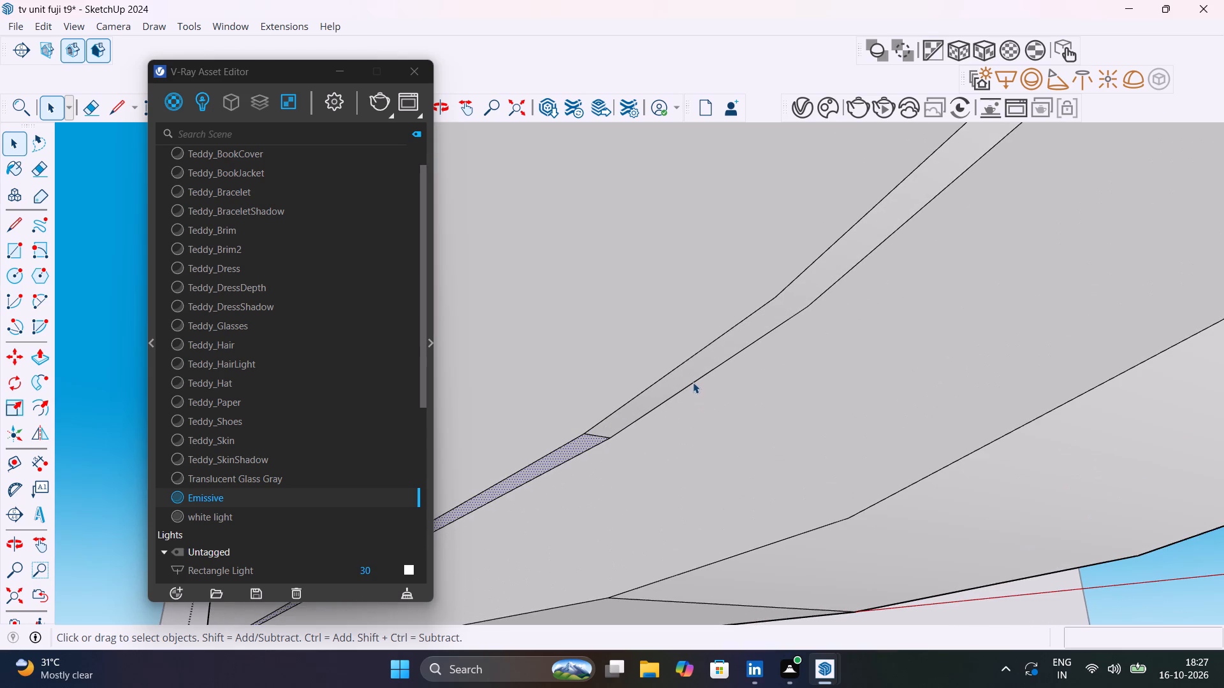
left_click(690, 368, "shift")
scroll(694, 369, "down", 20)
scroll(694, 369, "down", 2)
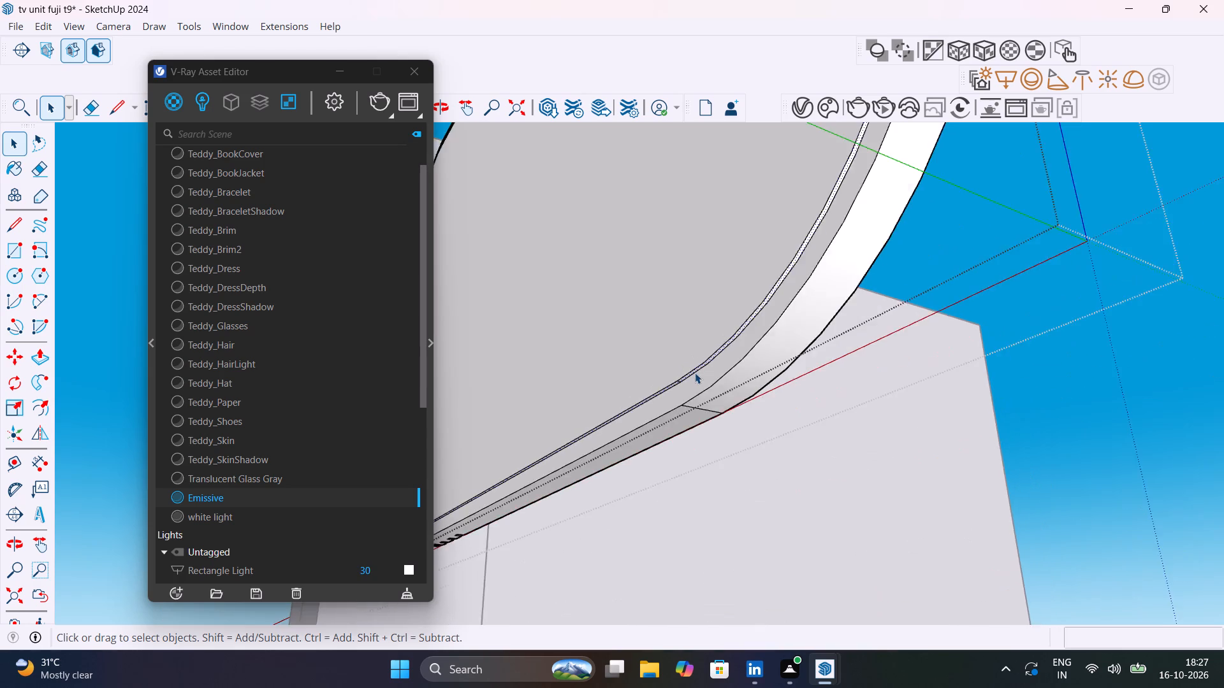
scroll(695, 373, "down", 8)
middle_click_drag(724, 349, 683, 448)
scroll(713, 289, "up", 3)
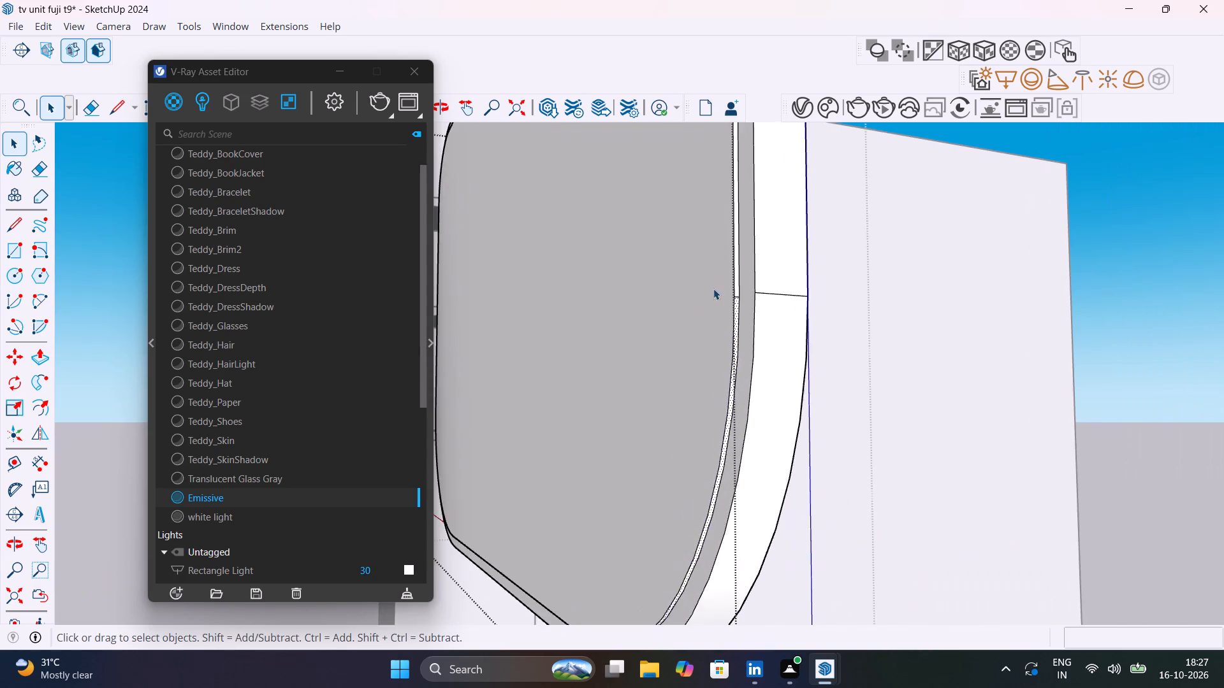
scroll(713, 289, "up", 17)
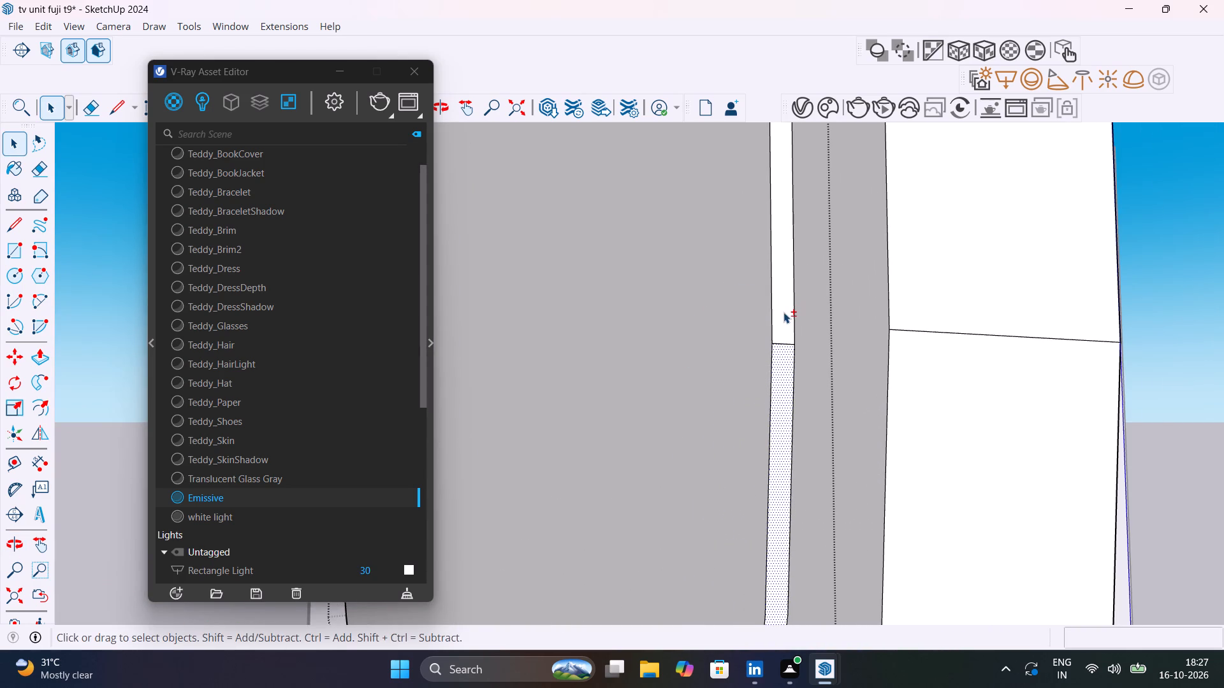
left_click(783, 312, "shift")
Apply the Emissive material to the selected strip faces around the TV panel's back.
right_click(373, 495, "shift")
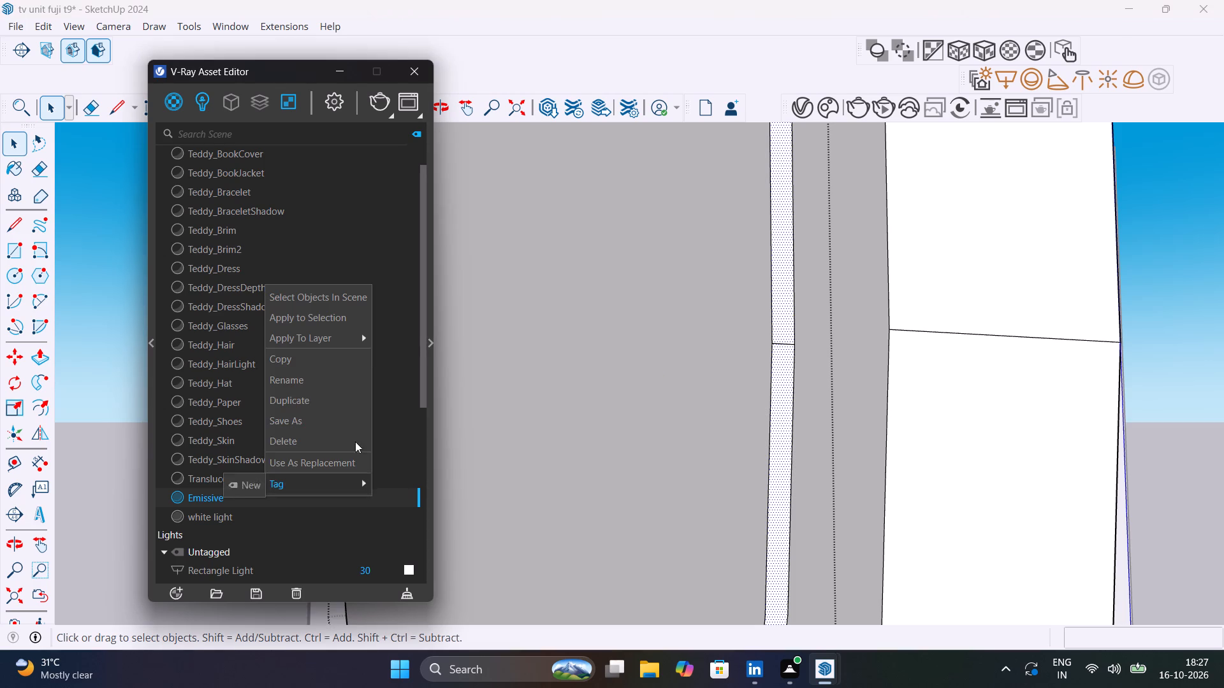
left_click(324, 313, "shift")
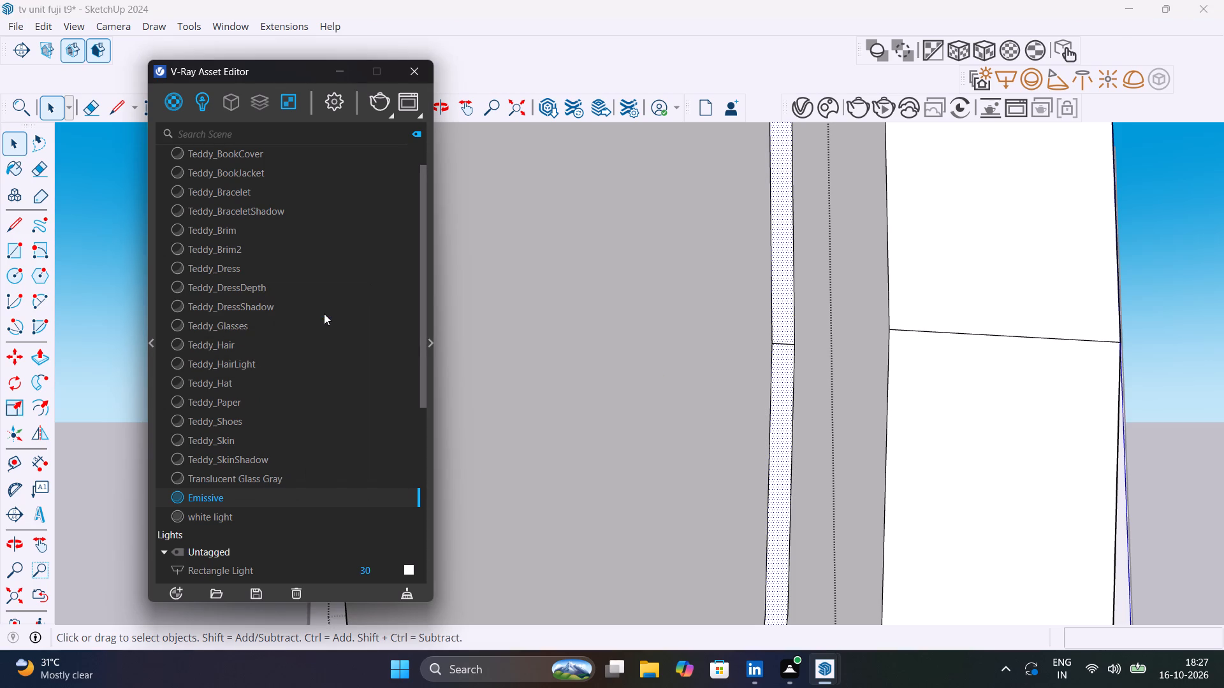
Set the Emissive material's colour temperature to 4000 K and its intensity to 1.3.
left_click(429, 344)
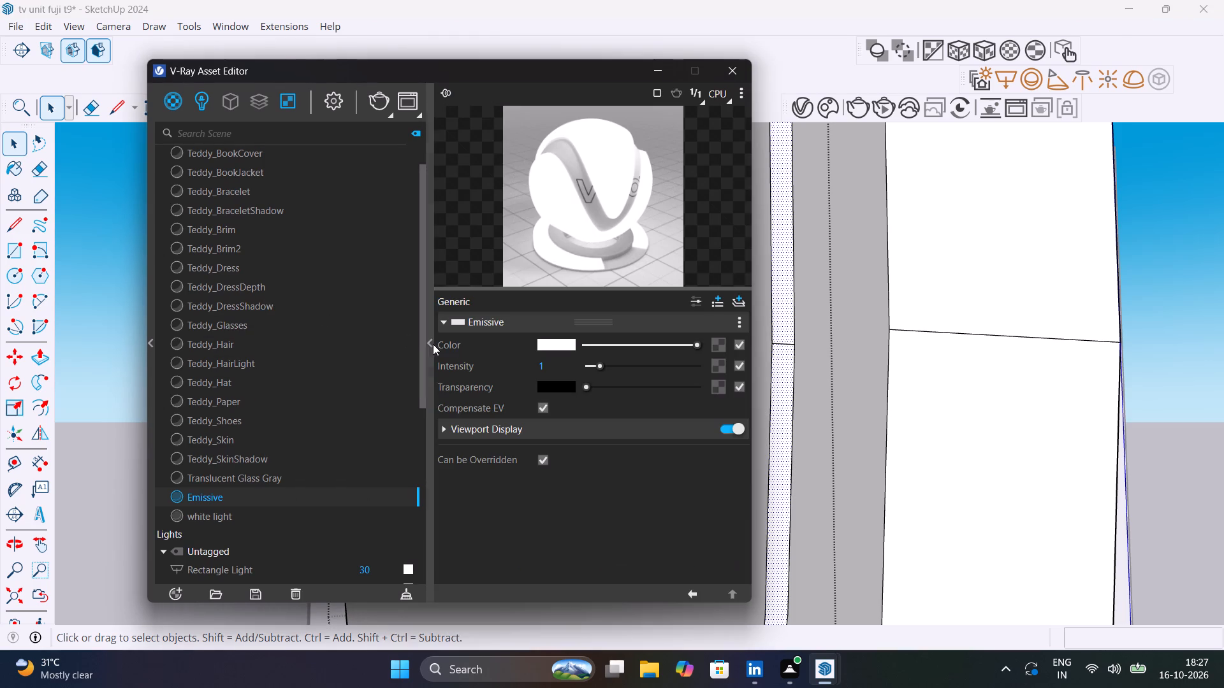
left_click(561, 341)
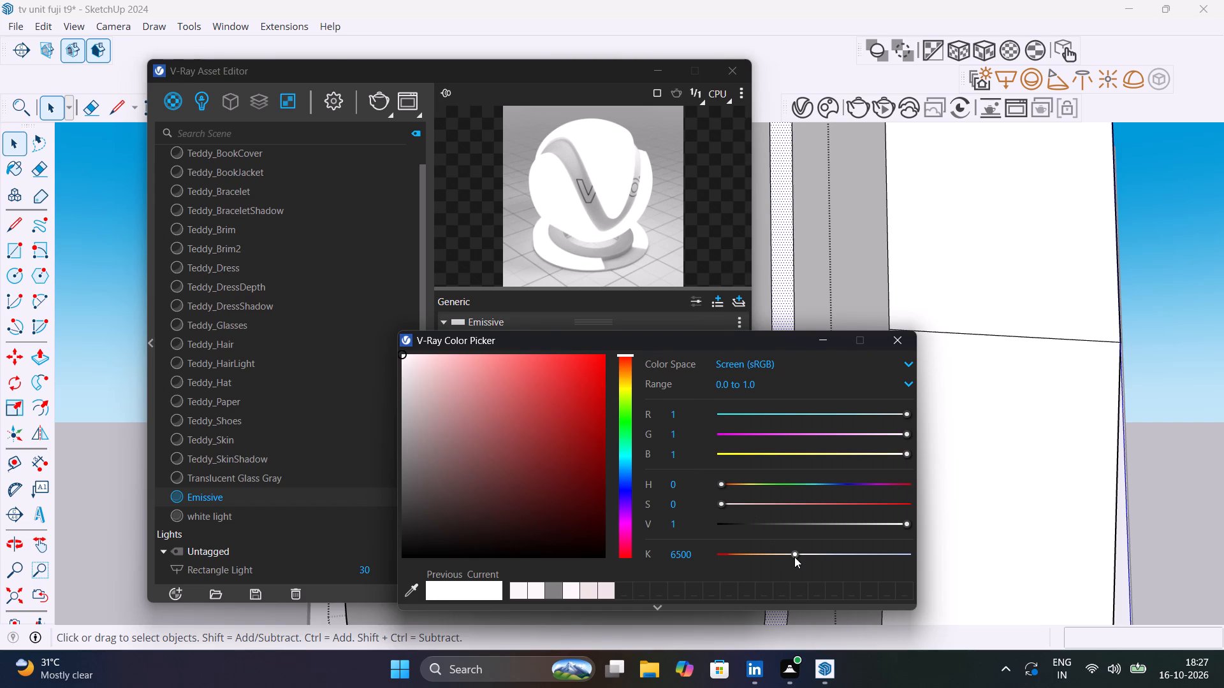
left_click_drag(701, 555, 632, 554)
type("365")
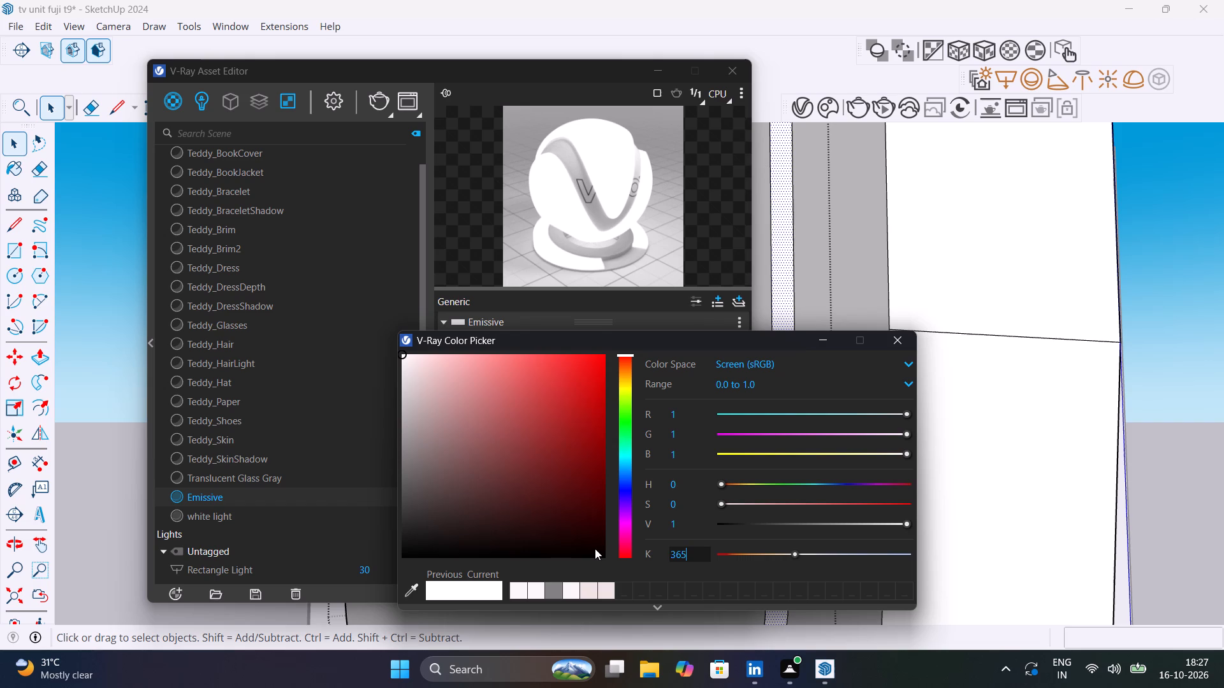
key("BackSpace")
key("BackSpace")
key("BackSpace")
type("4000")
key("Return")
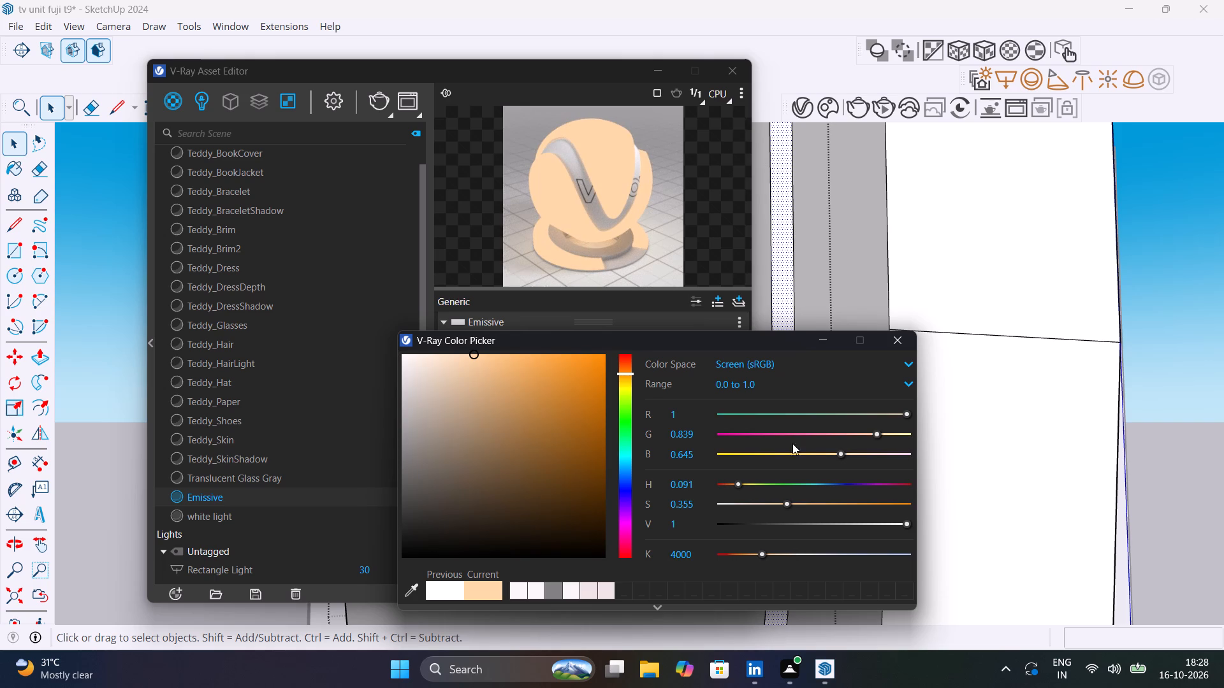
left_click(899, 338)
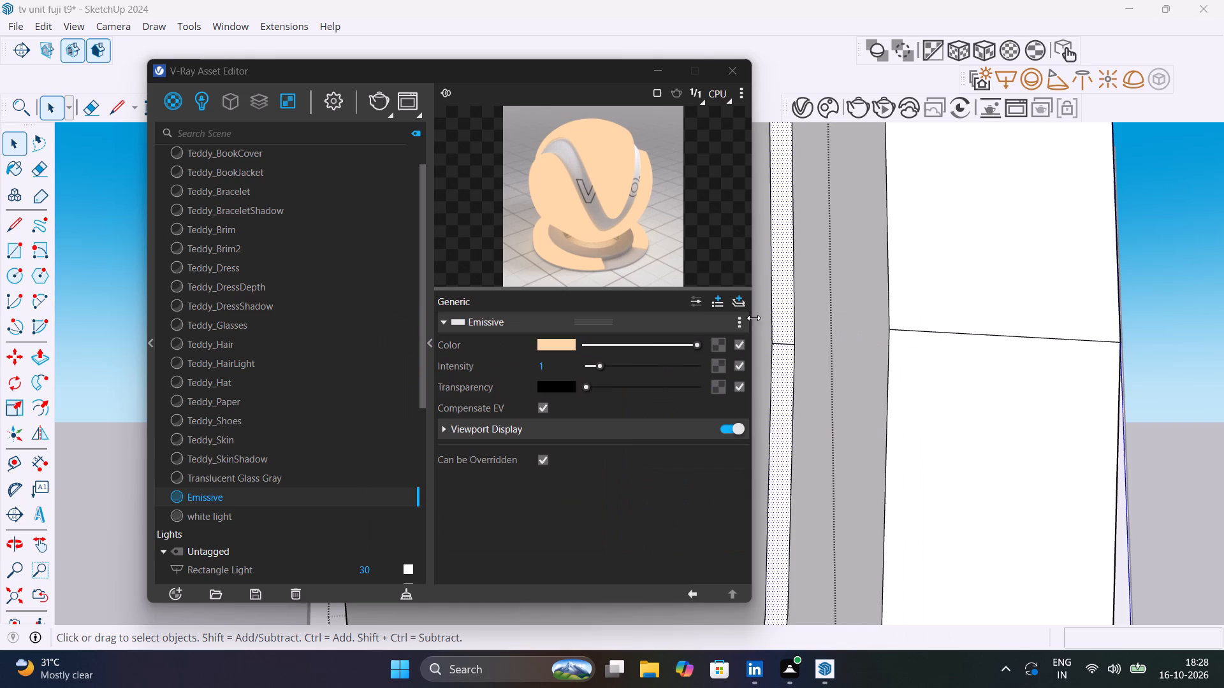
left_click(601, 366)
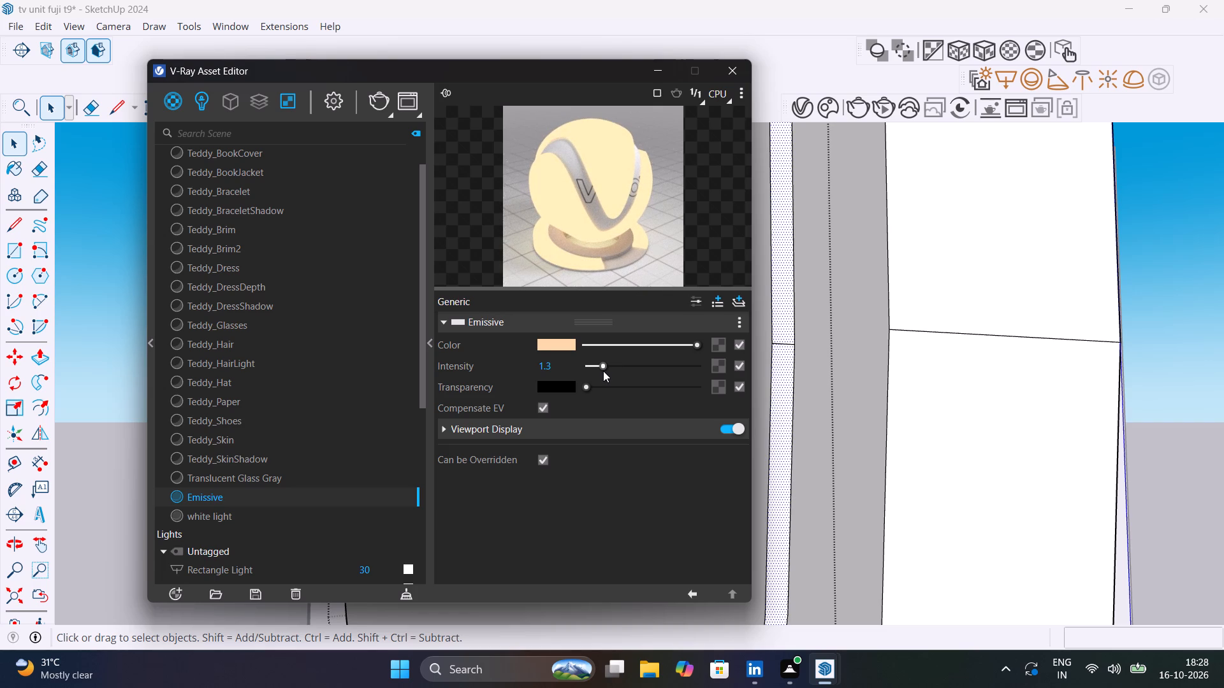
Run a test V-Ray render of the TV panel's back, stop it and close the frame buffer.
left_click_drag(528, 76, 509, 98)
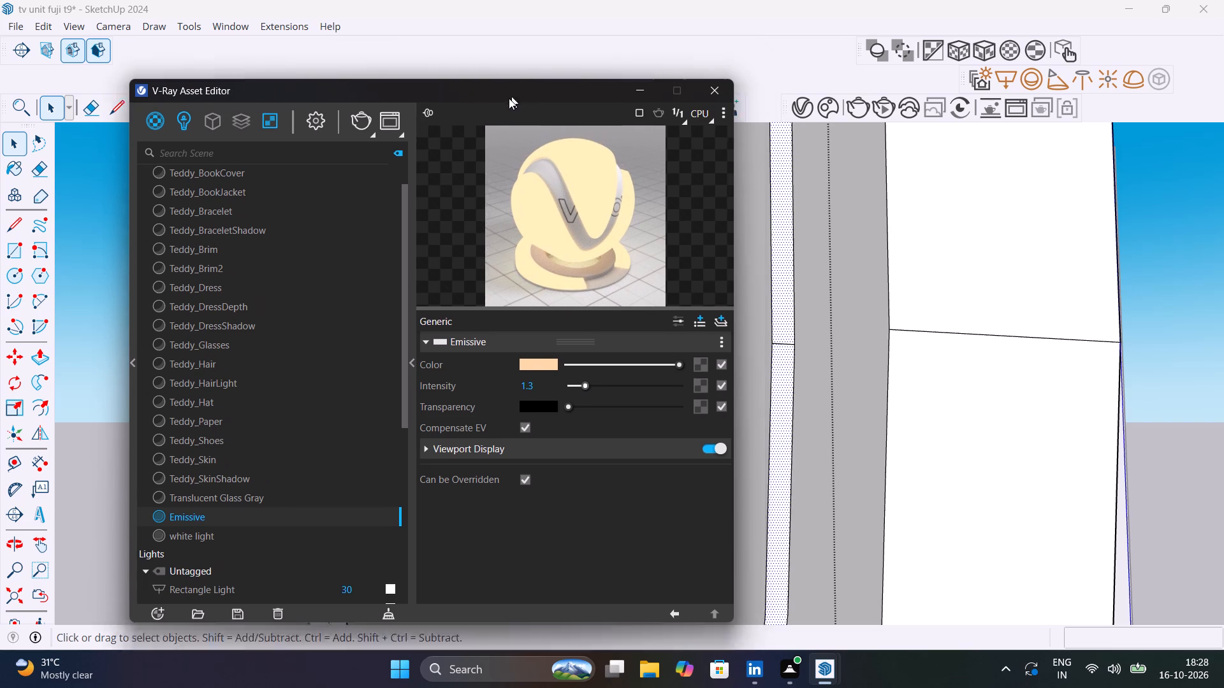
left_click_drag(509, 98, 367, 162)
scroll(531, 305, "down", 3)
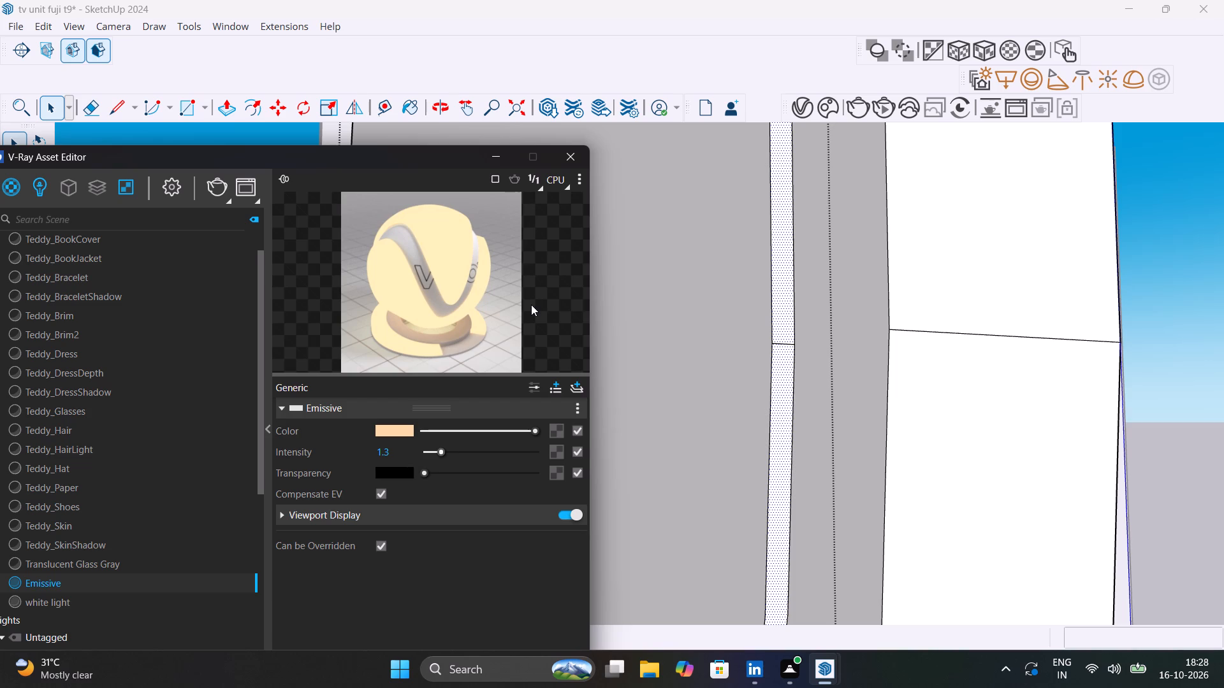
scroll(757, 304, "down", 20)
scroll(757, 304, "down", 7)
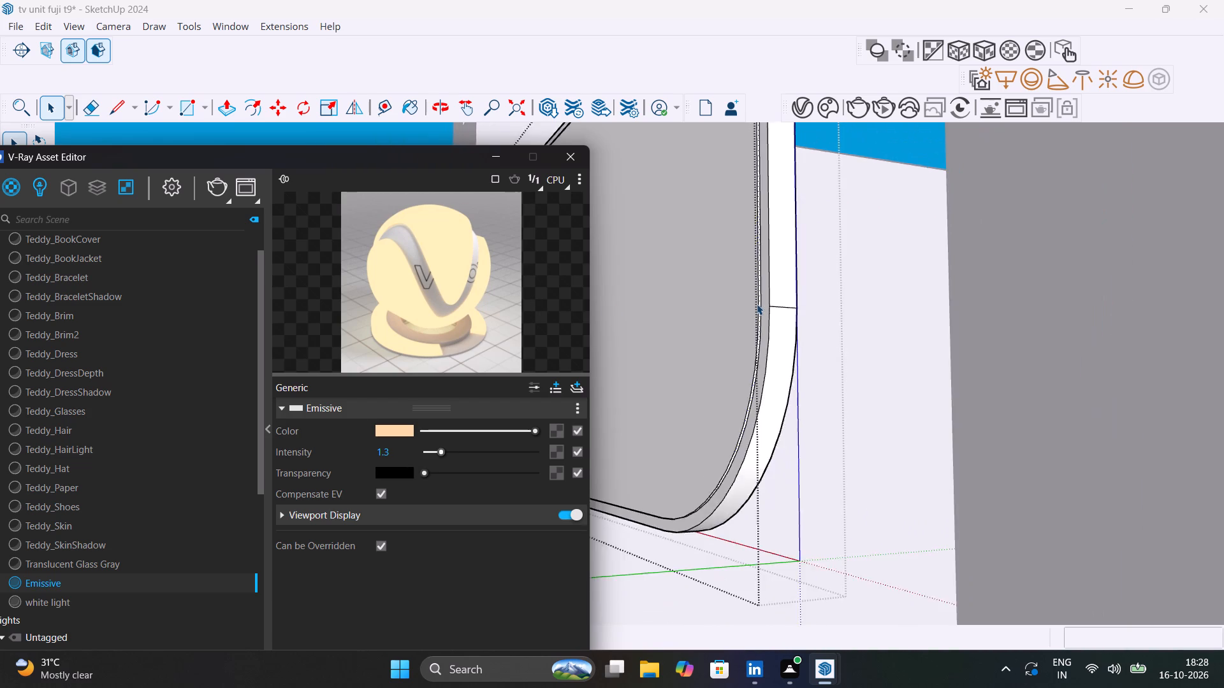
scroll(757, 304, "down", 3)
middle_click_drag(757, 304, 768, 345)
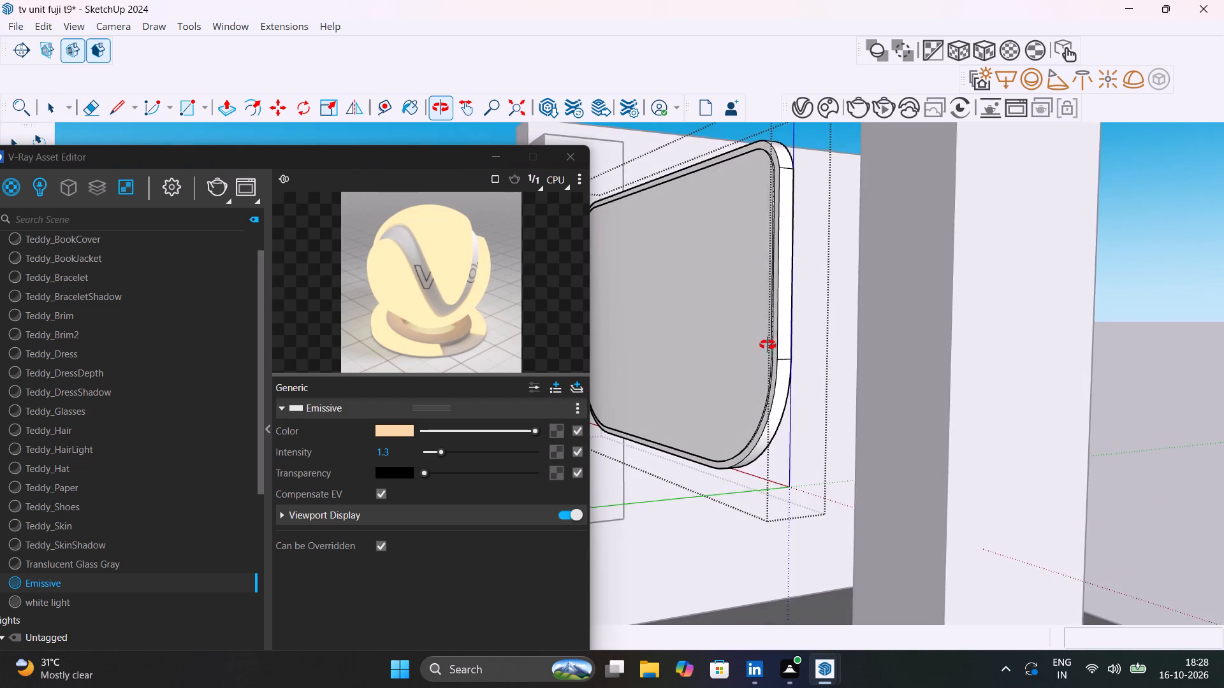
middle_click_drag(768, 345, 776, 420)
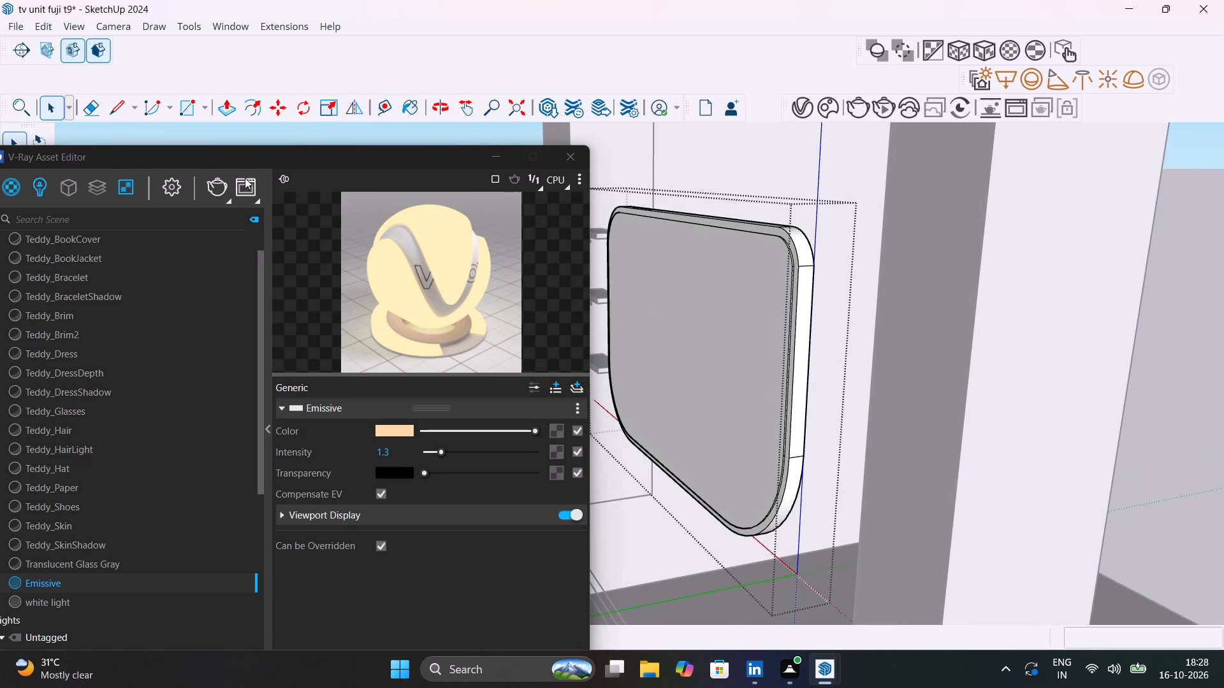
left_click(217, 188)
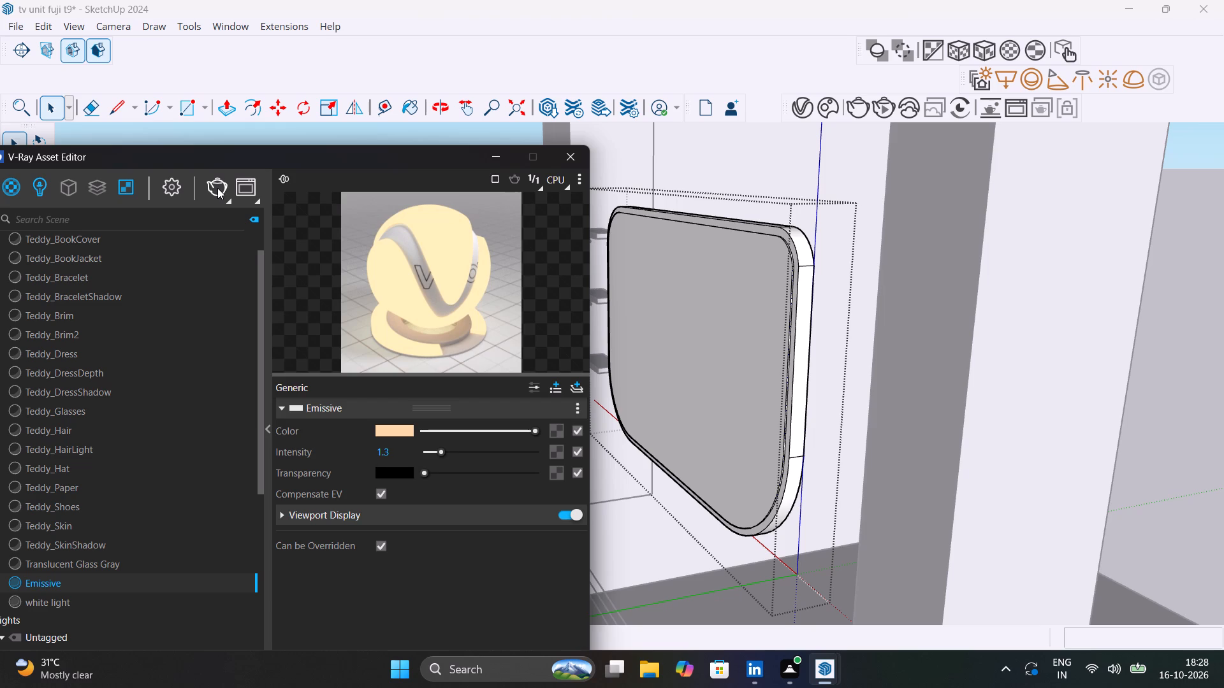
left_click(217, 188)
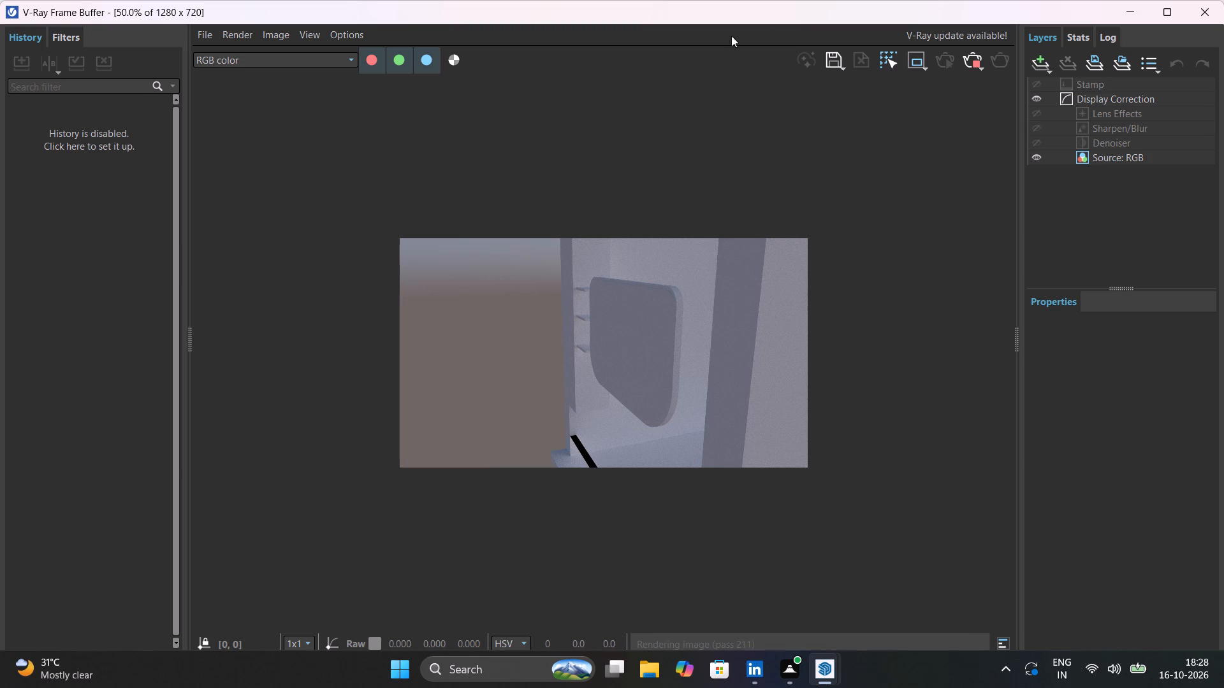
left_click(965, 61)
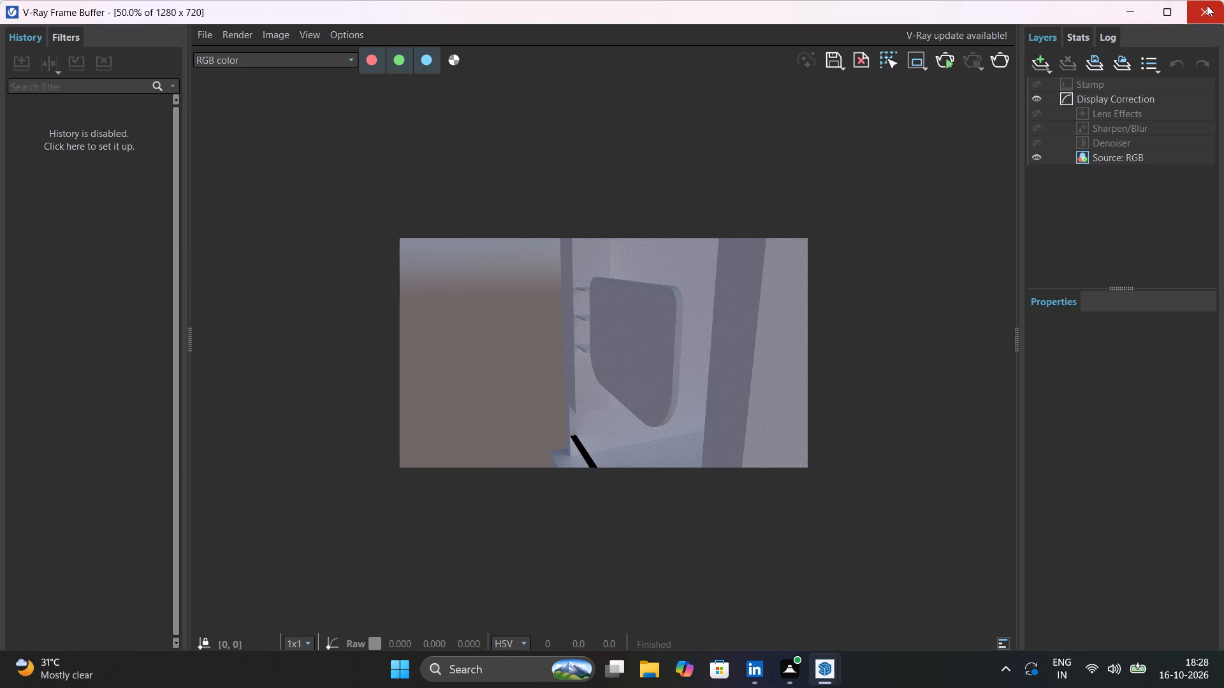
left_click(1209, 5)
Exit the TV panel group and unhide the last hidden wall and TV unit objects.
scroll(659, 264, "down", 5)
middle_click_drag(769, 280, 500, 307)
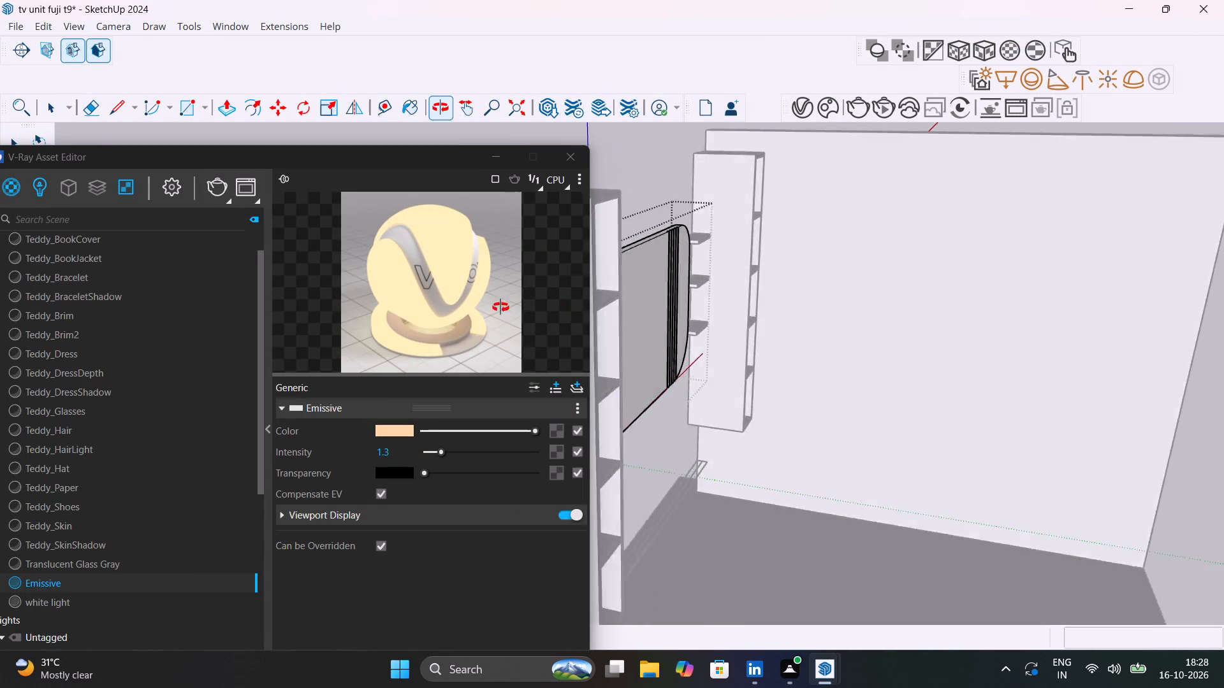
middle_click_drag(500, 307, 465, 308)
scroll(664, 259, "down", 9)
middle_click_drag(780, 307, 794, 387, "shift")
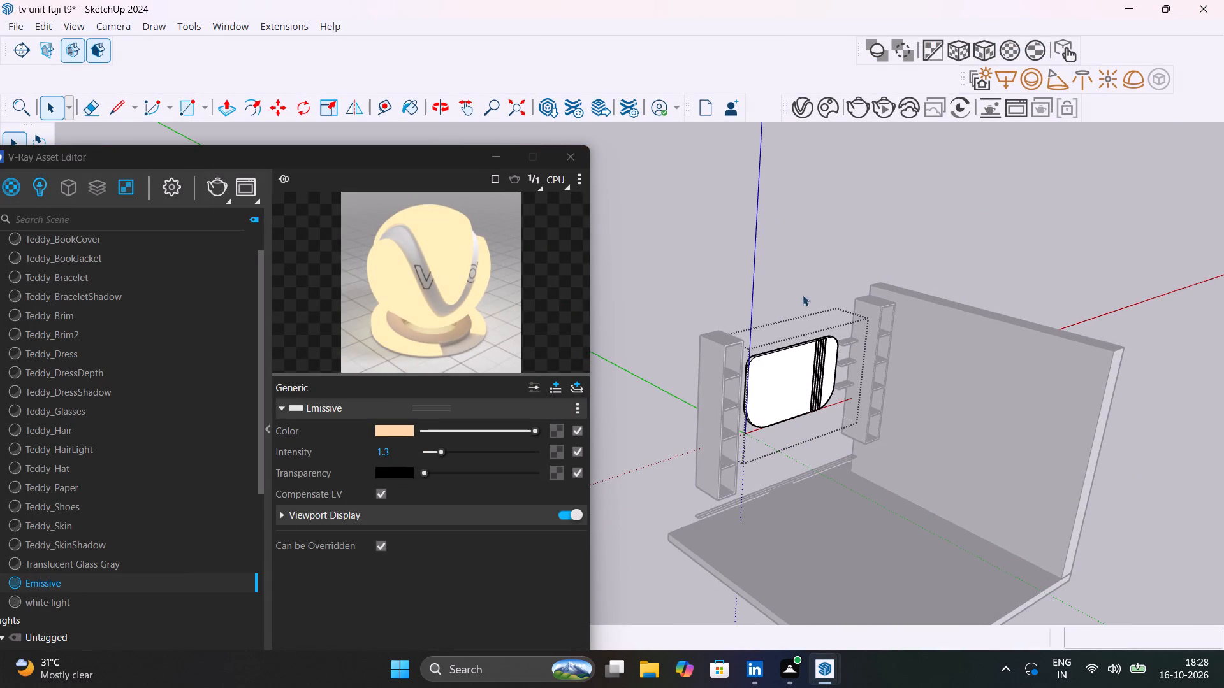
left_click(806, 276)
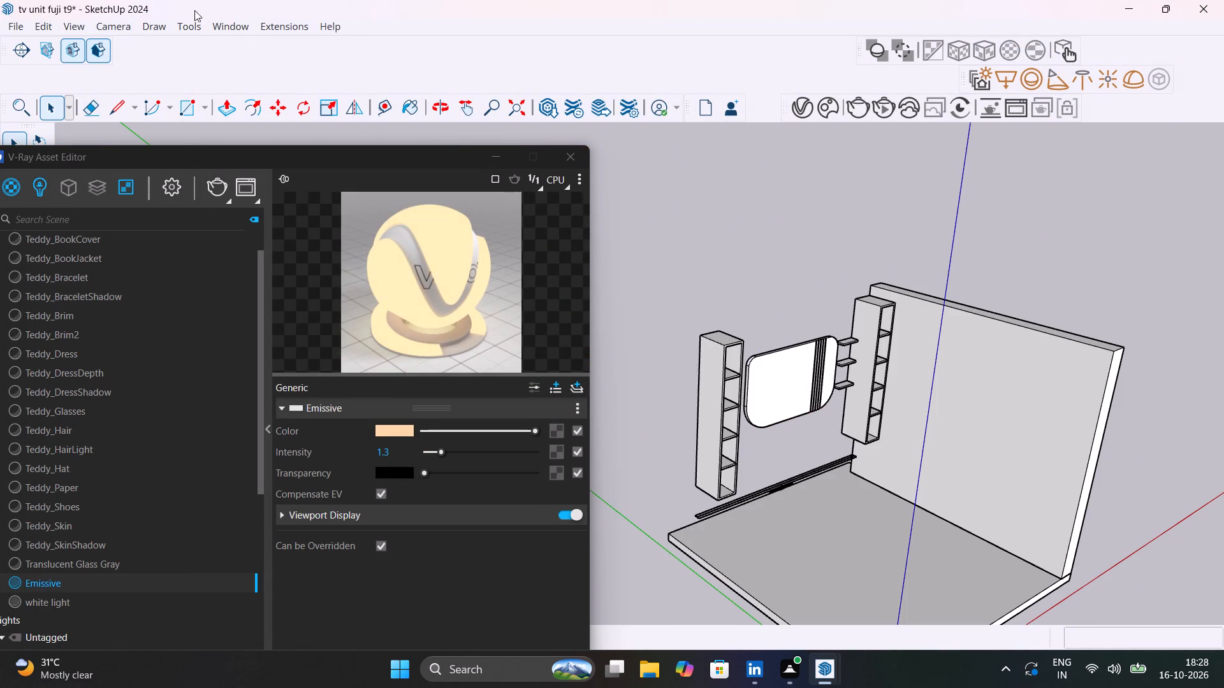
left_click(45, 32)
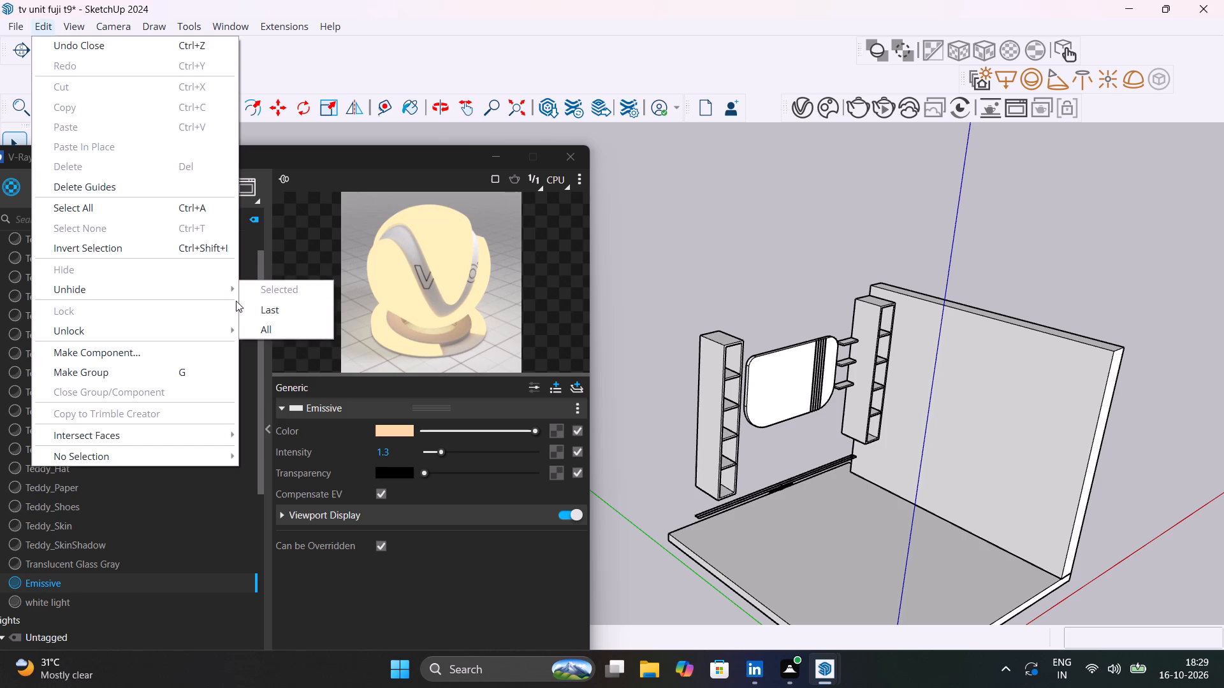
left_click(278, 312)
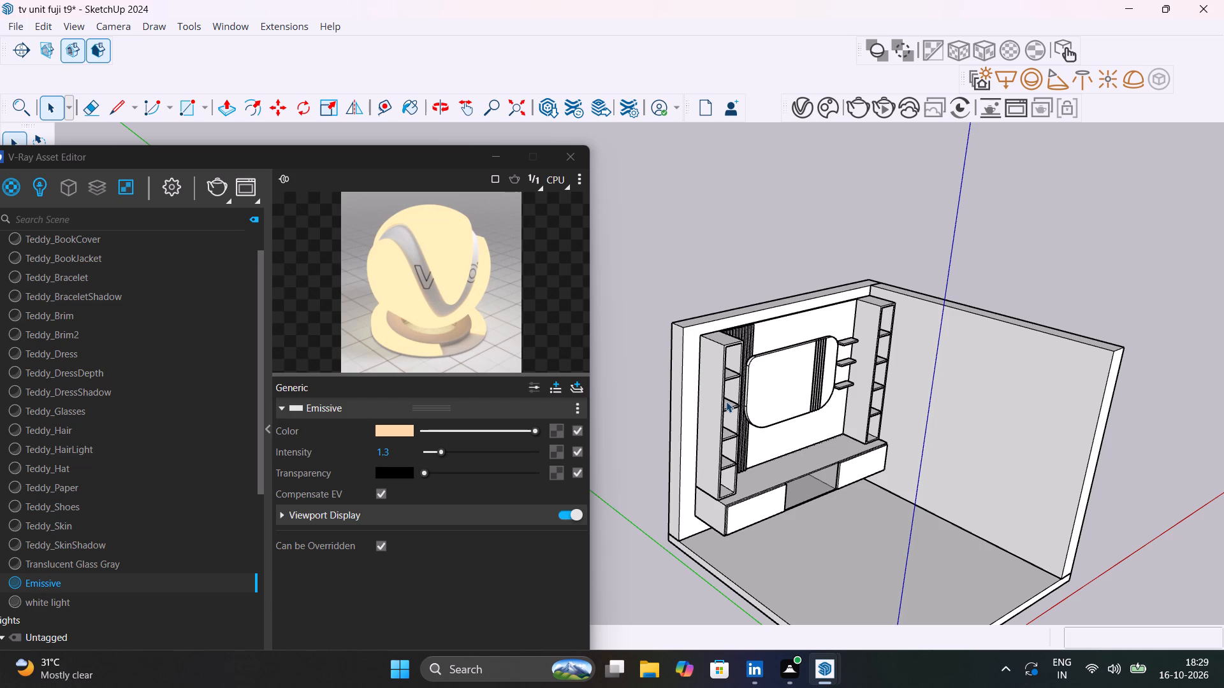
Run a test V-Ray render of the whole TV unit, examine the panel area up close, stop it and close the frame buffer.
scroll(773, 371, "up", 8)
middle_click_drag(778, 371, 646, 377)
scroll(764, 367, "down", 10)
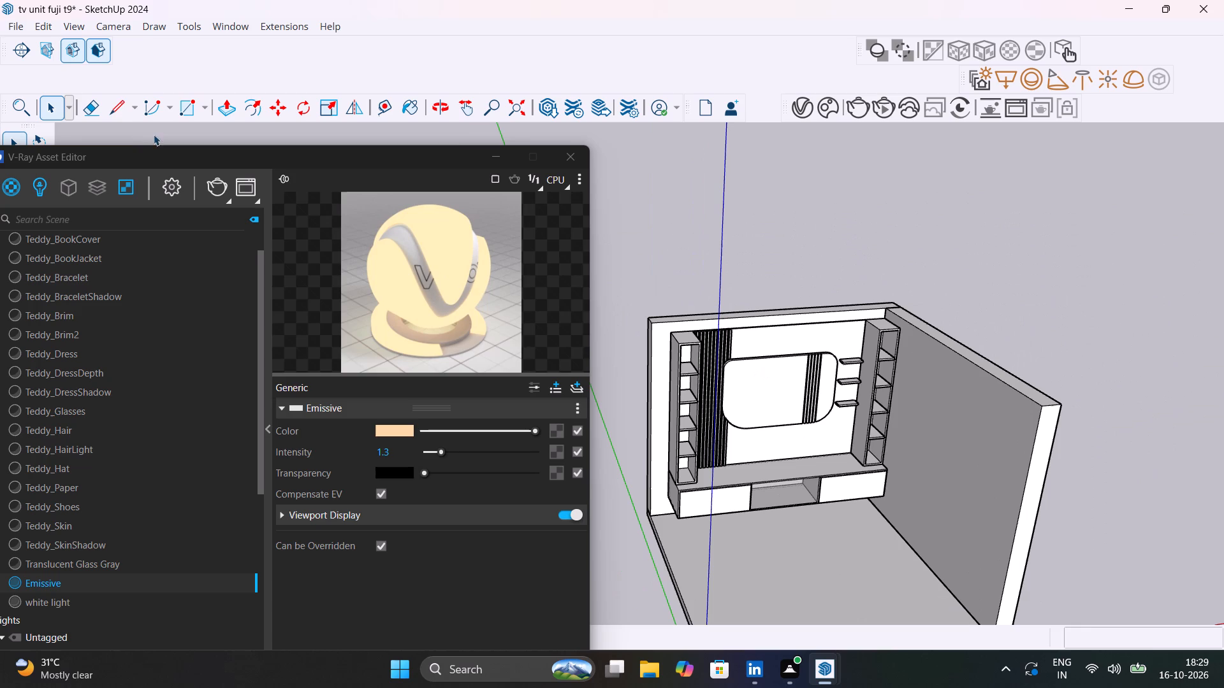
left_click(219, 188)
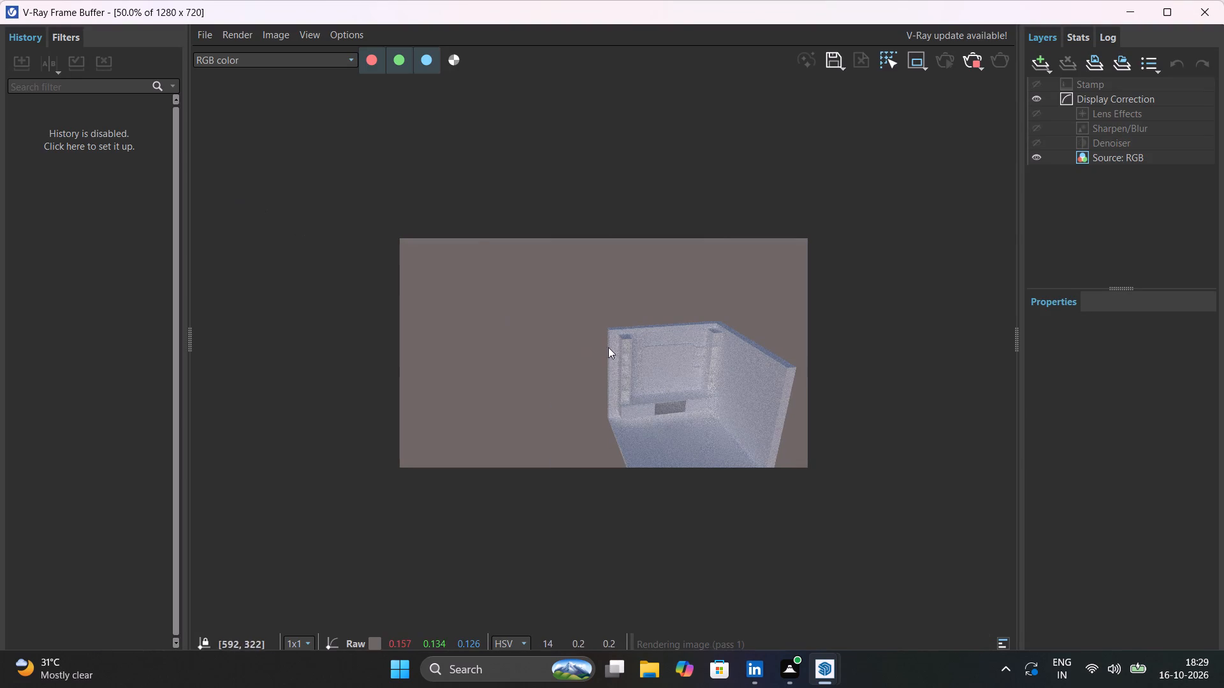
scroll(677, 360, "up", 1)
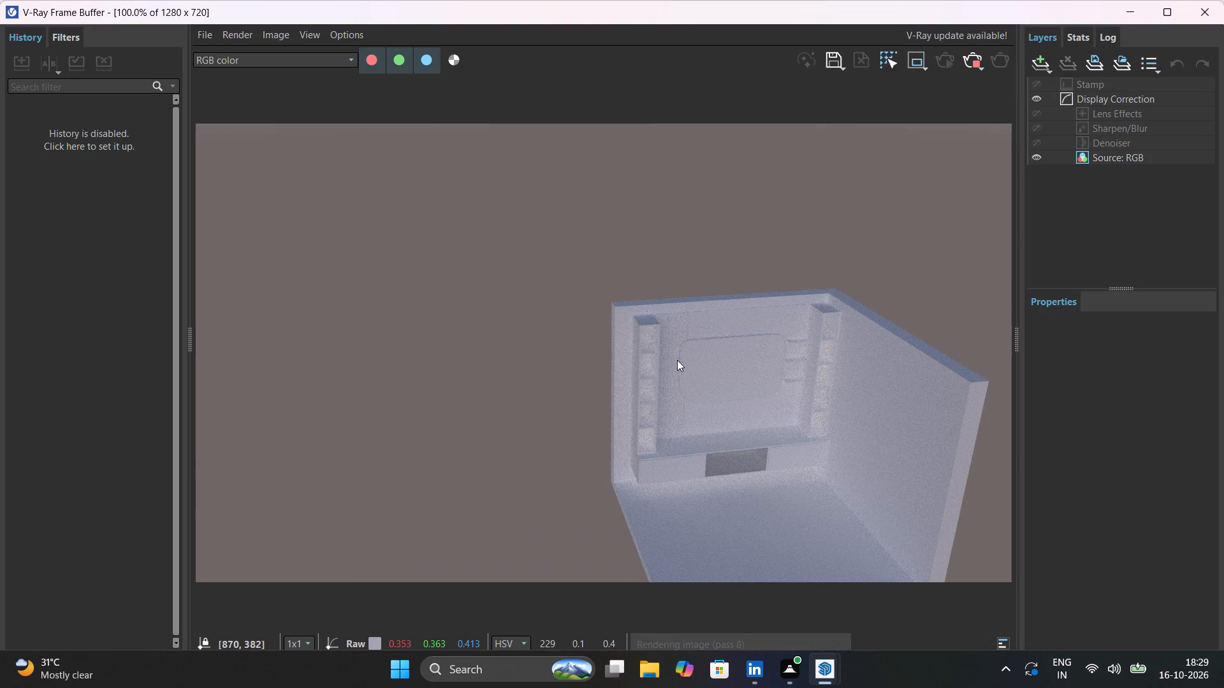
scroll(677, 360, "up", 2)
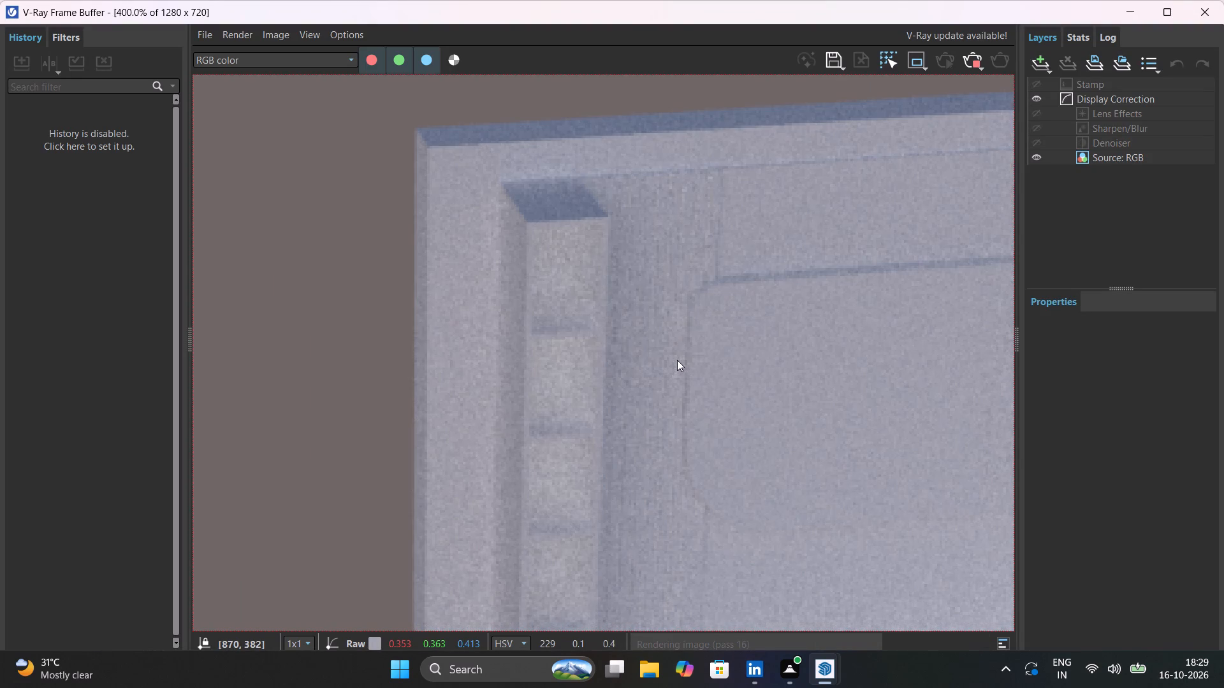
scroll(677, 360, "down", 3)
scroll(685, 362, "up", 2)
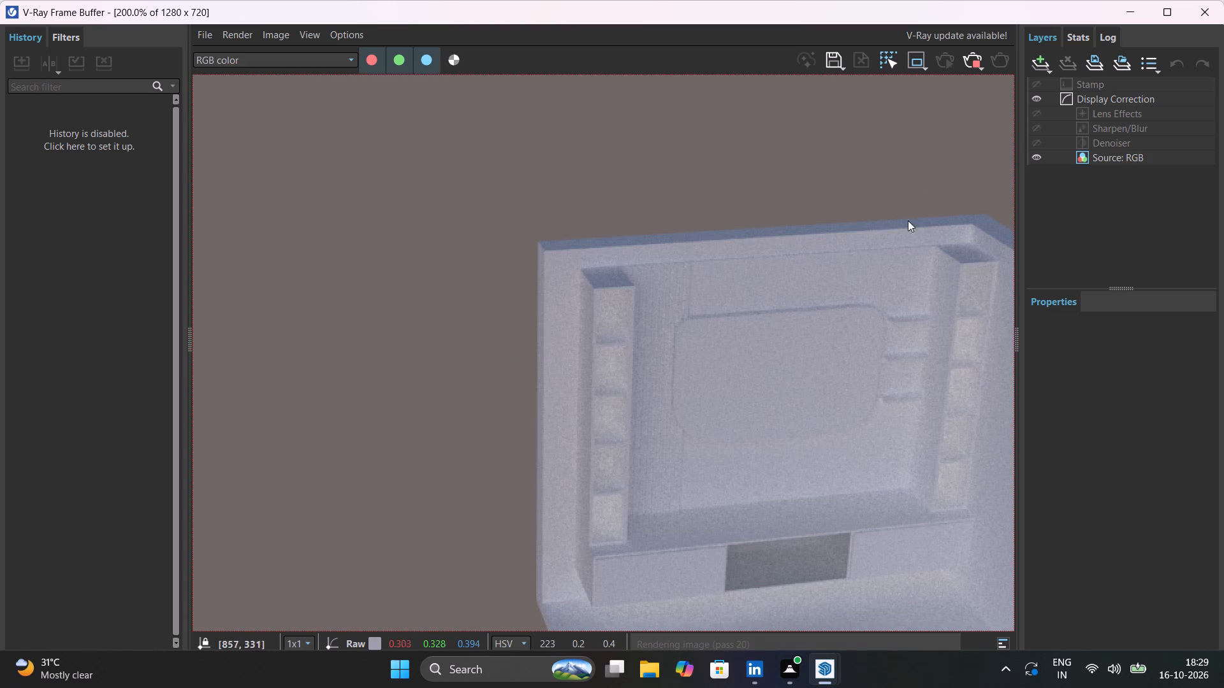
left_click(973, 56)
left_click(1220, 5)
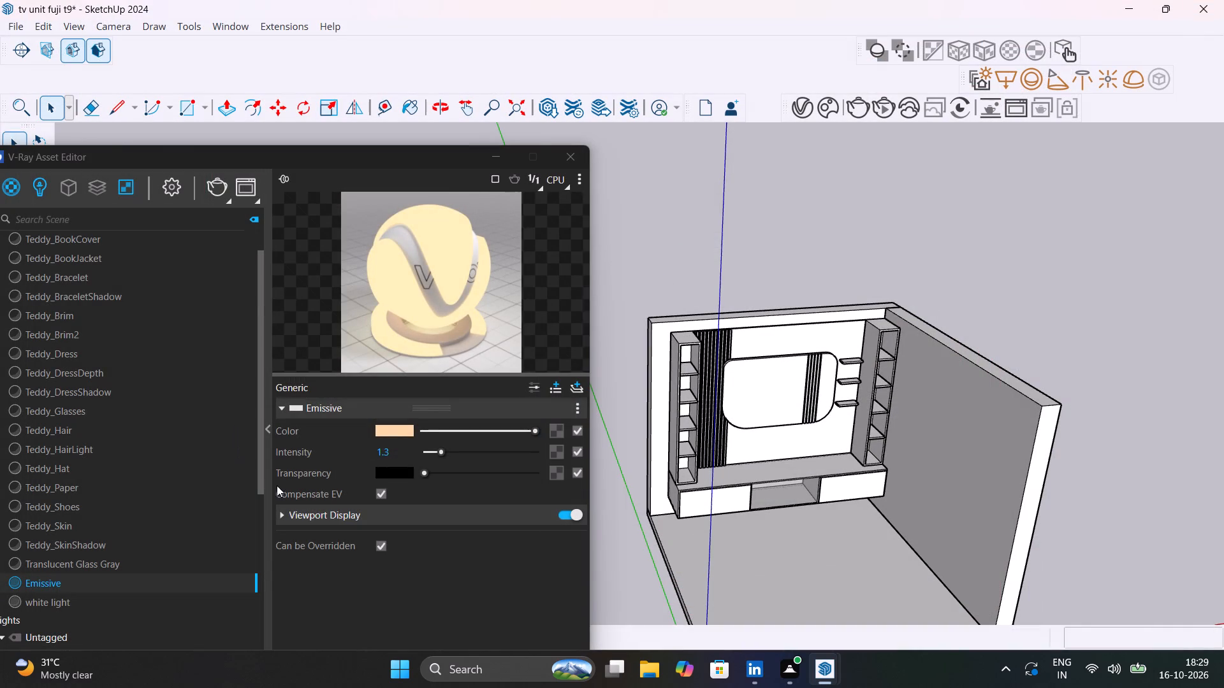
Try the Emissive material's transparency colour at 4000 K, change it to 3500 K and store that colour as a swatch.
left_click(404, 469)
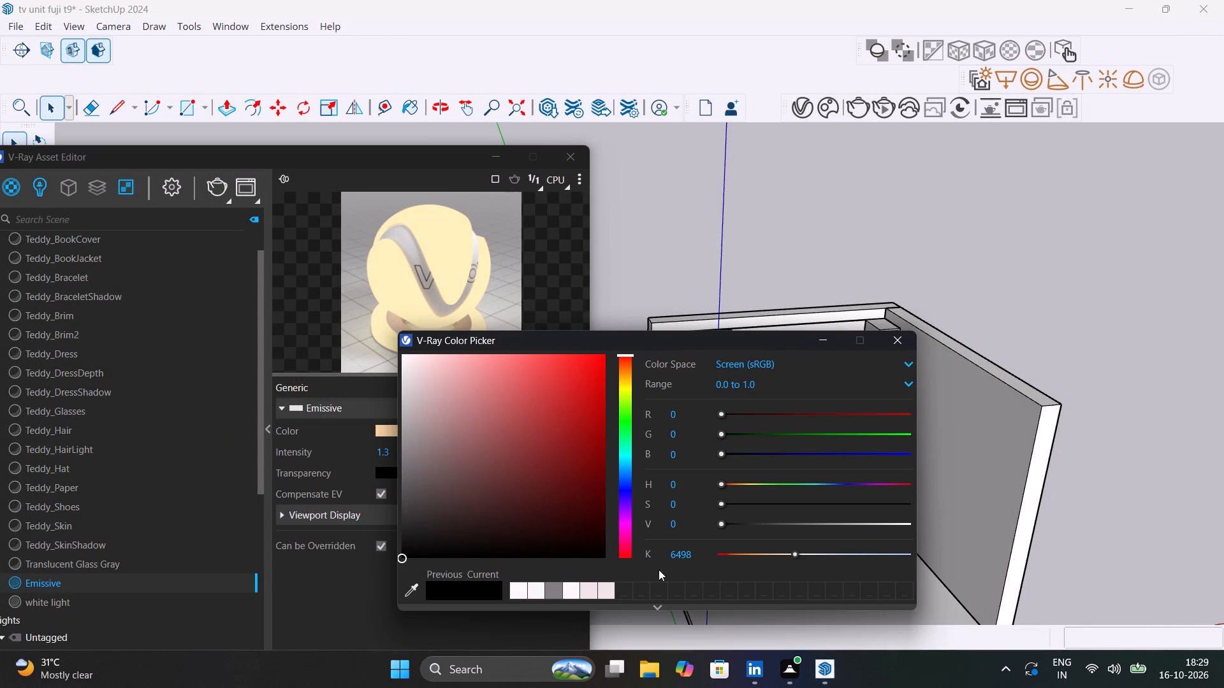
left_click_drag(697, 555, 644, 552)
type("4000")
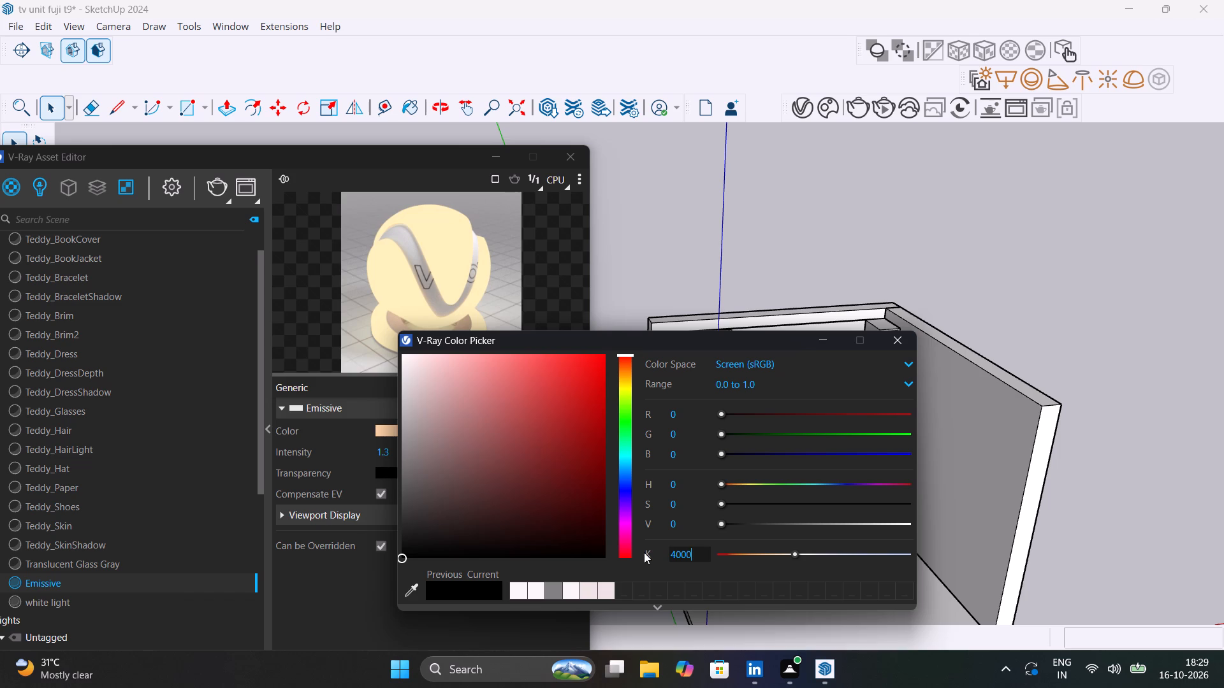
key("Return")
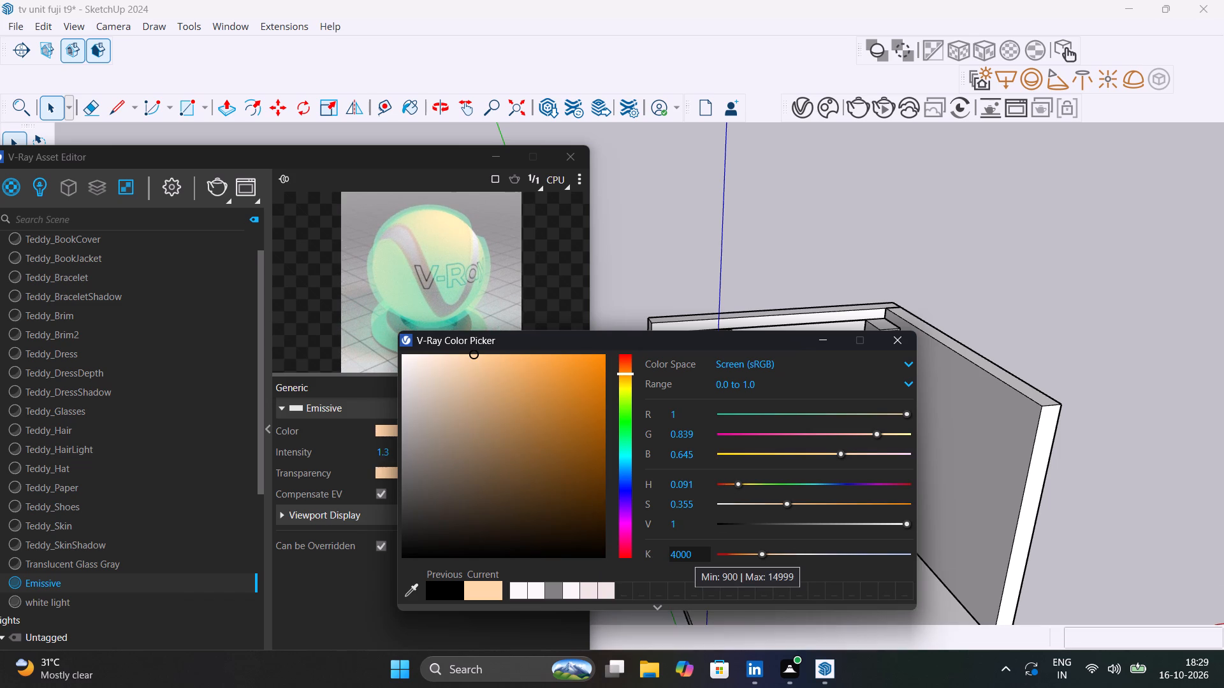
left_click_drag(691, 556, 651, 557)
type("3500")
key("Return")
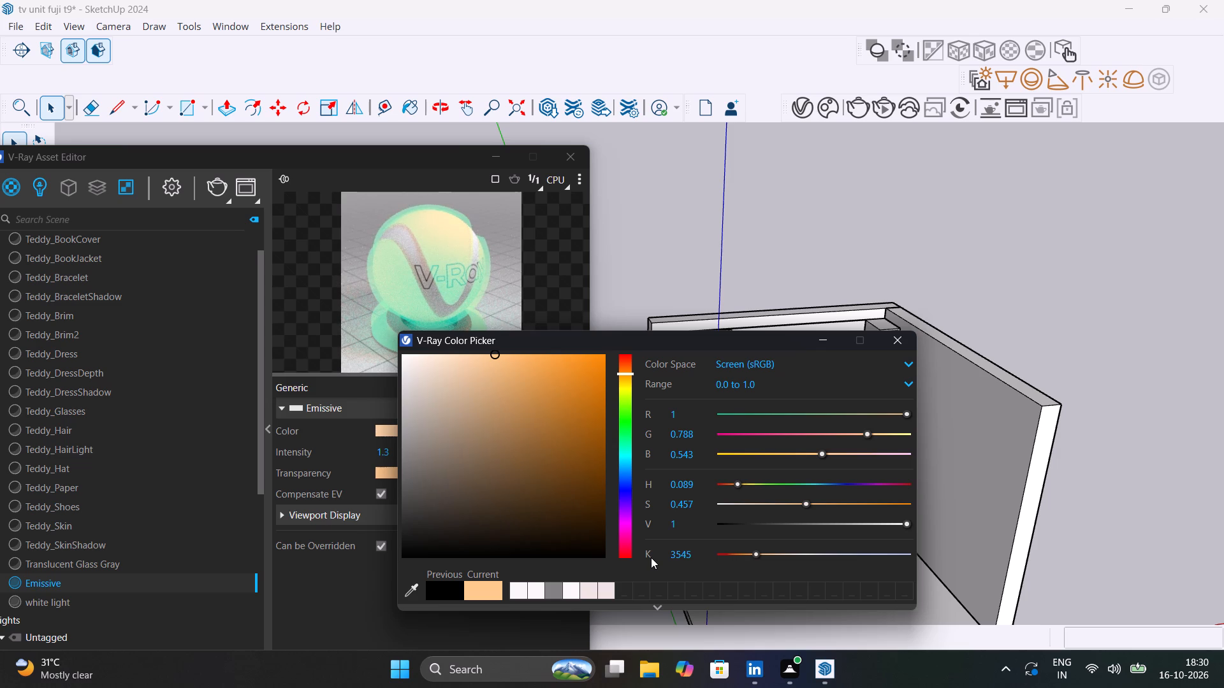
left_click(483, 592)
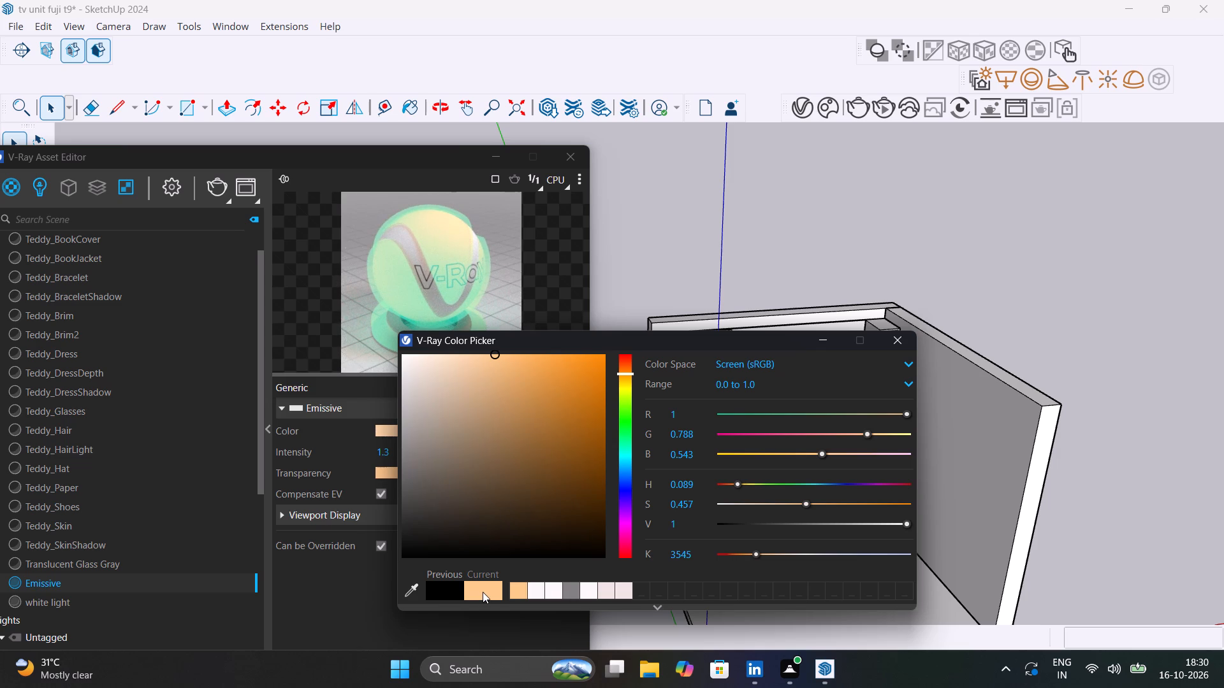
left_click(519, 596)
Run another test V-Ray render of the TV unit, stop it and close the frame buffer.
left_click(218, 187)
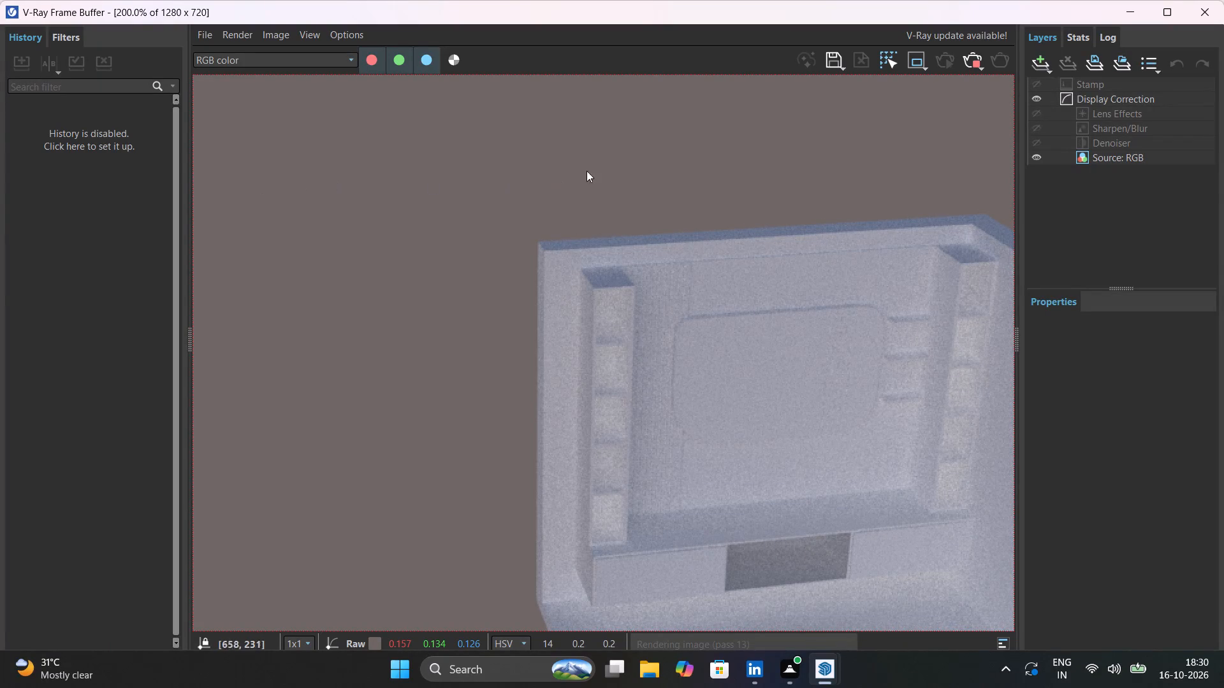
left_click(976, 61)
left_click(1206, 15)
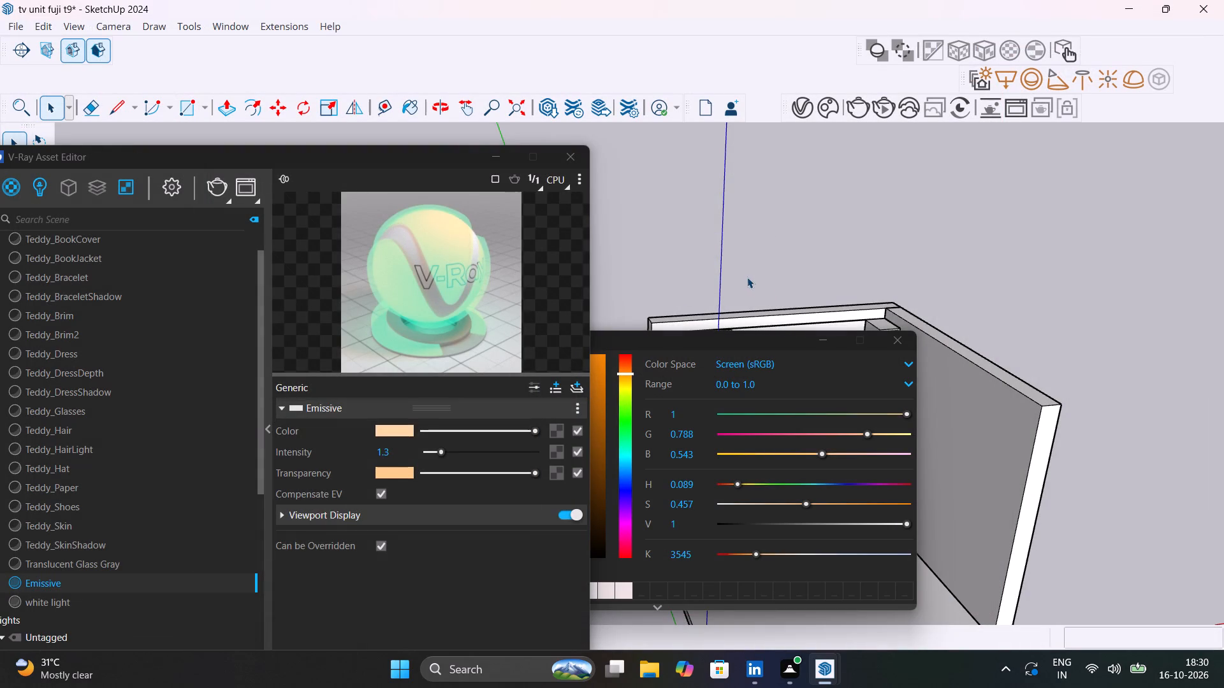
Close the colour picker and the V-Ray Asset Editor, and hide the wall group behind the TV unit.
middle_click_drag(753, 280, 1110, 480)
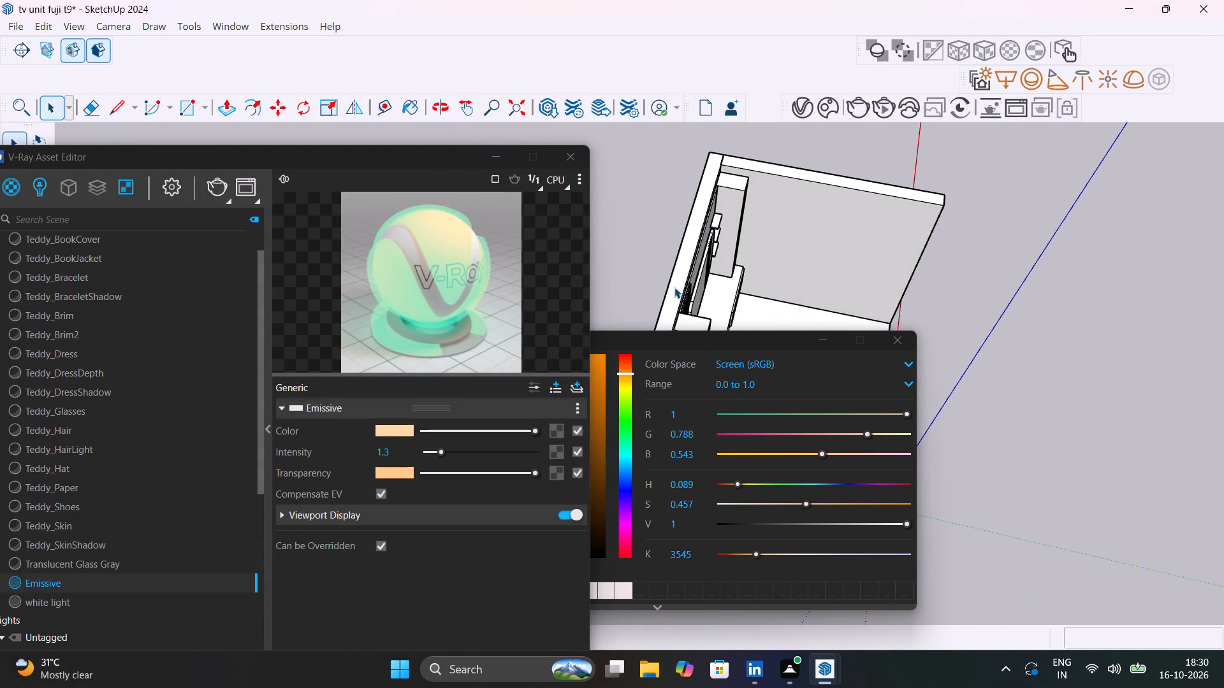
scroll(674, 287, "up", 10)
left_click(897, 338)
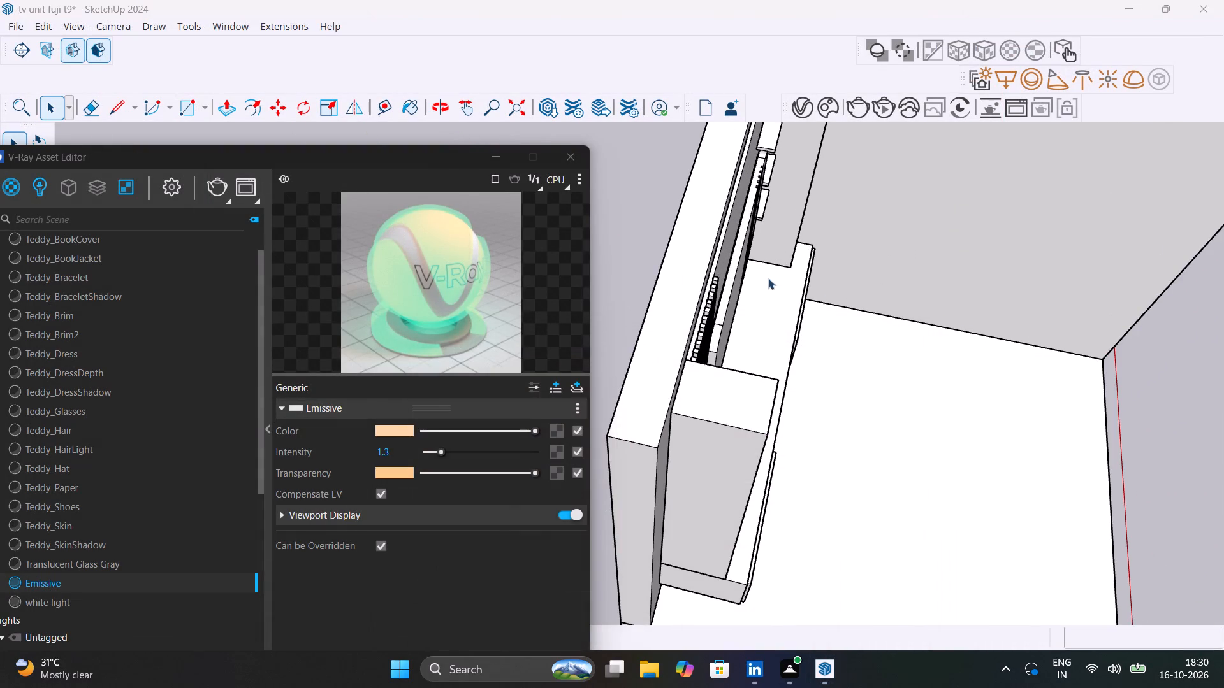
left_click(572, 156)
left_click(673, 290)
right_click(676, 291)
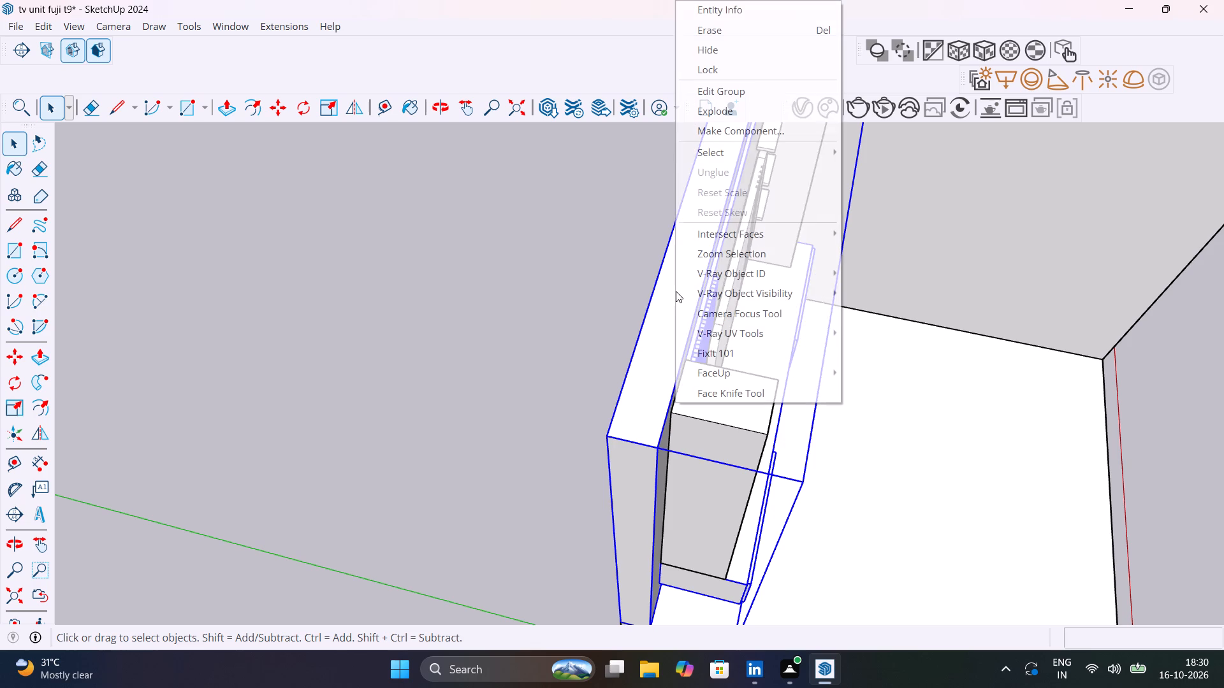
left_click(759, 48)
Open the TV panel group and apply the Emissive material to the long straight strip face along the panel's back edge.
scroll(739, 256, "up", 3)
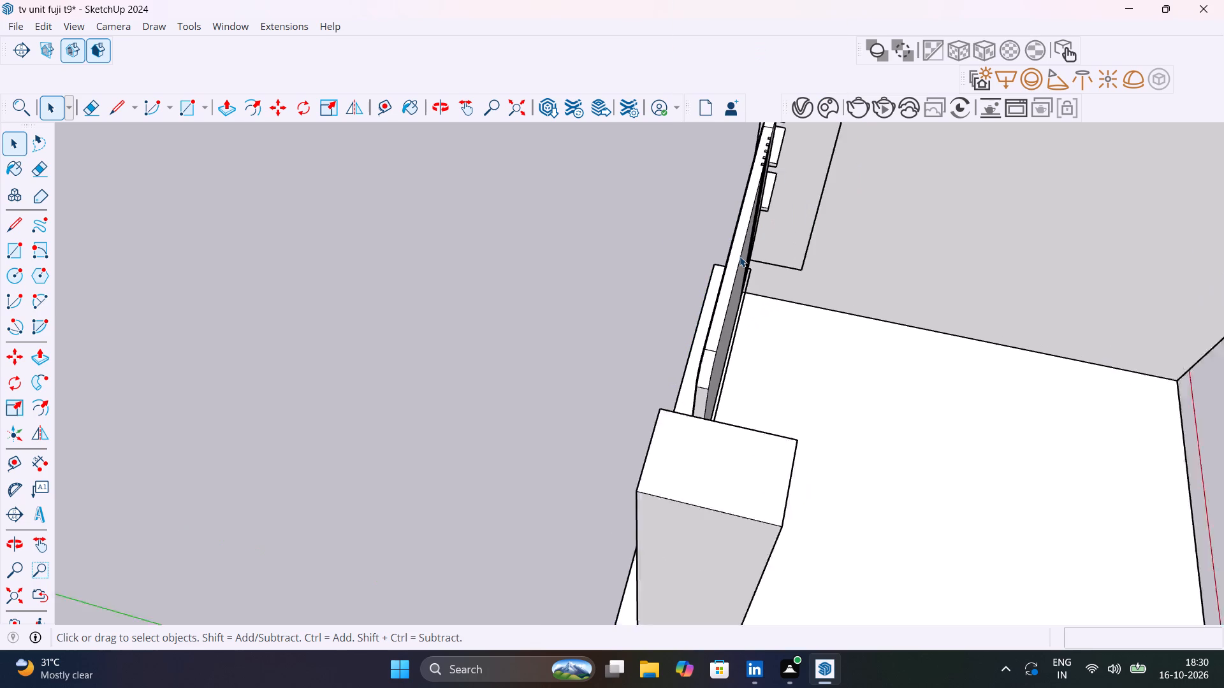
scroll(739, 256, "up", 12)
middle_click_drag(725, 282, 837, 270)
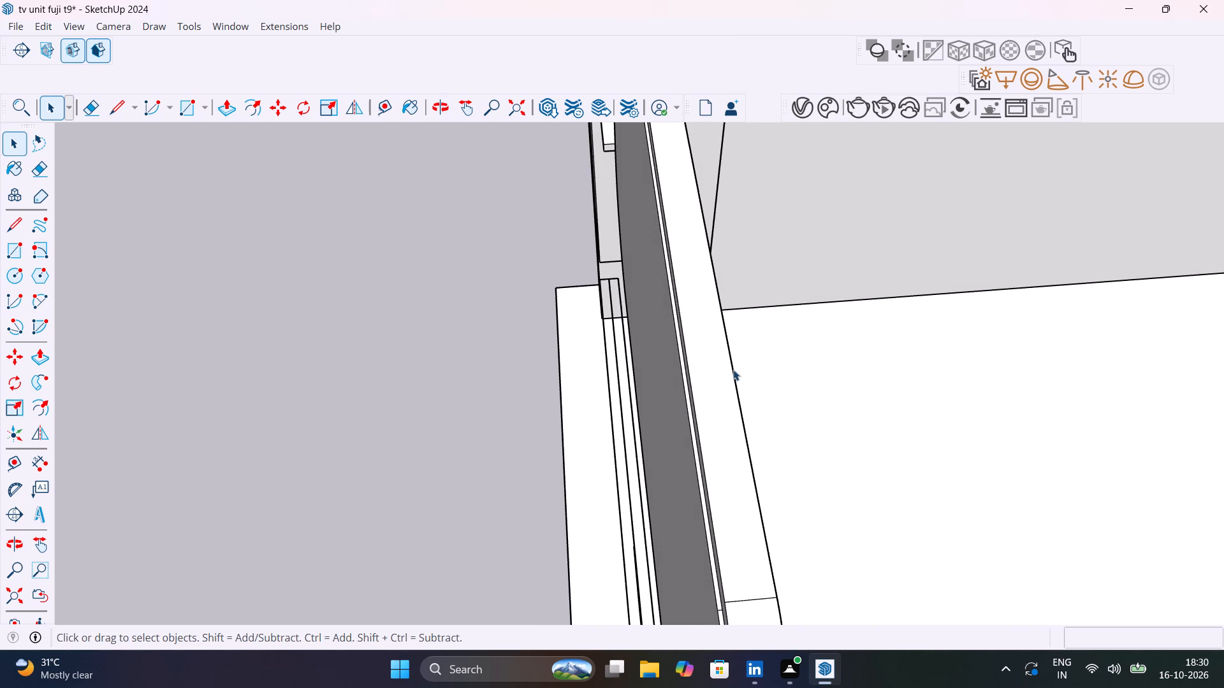
scroll(689, 365, "up", 12)
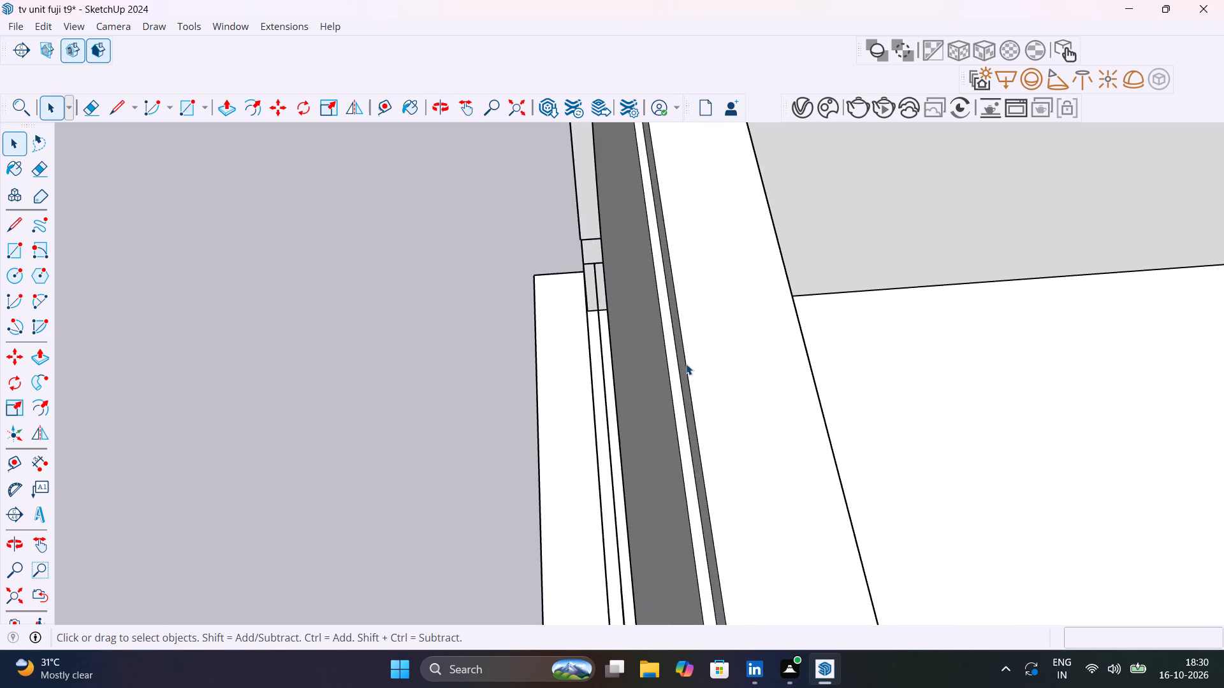
scroll(686, 364, "up", 8)
left_click(662, 394)
double_click(663, 394)
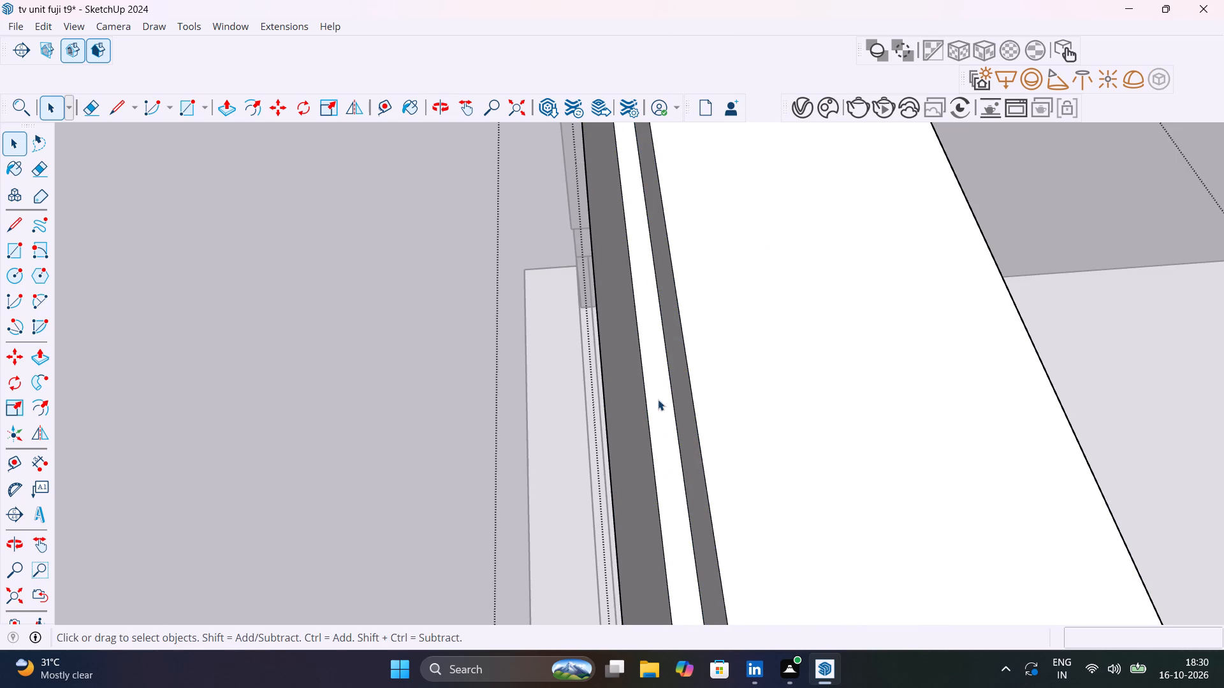
left_click(655, 403)
scroll(655, 403, "down", 4)
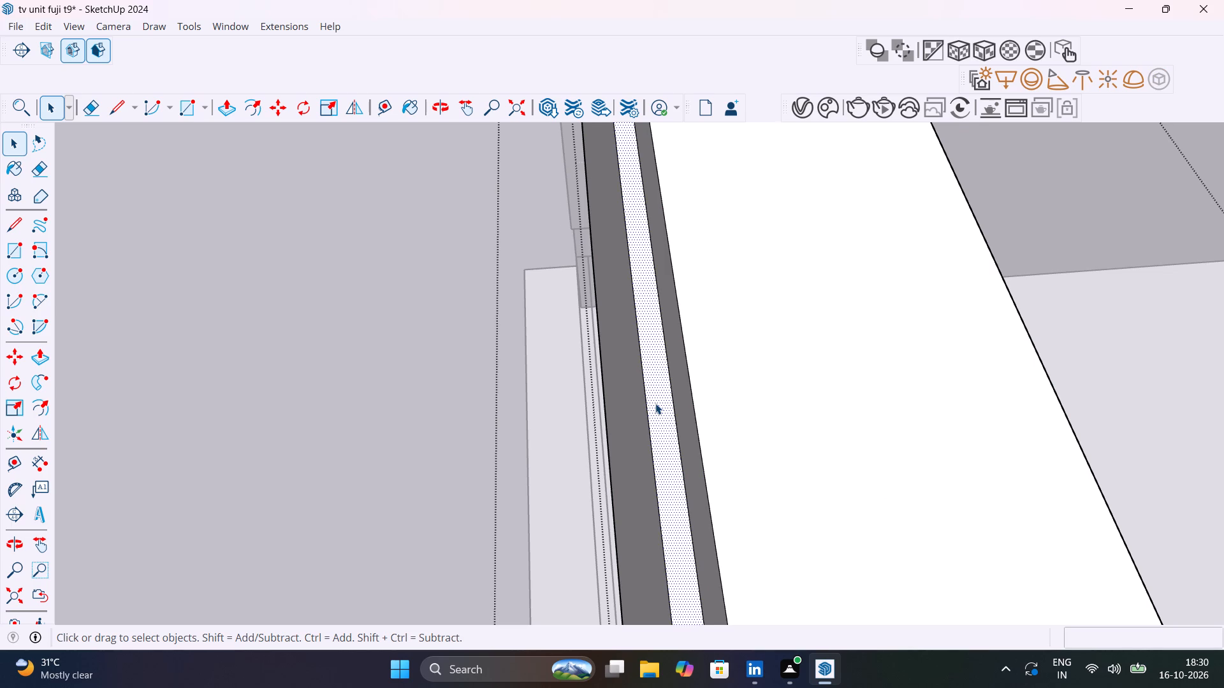
scroll(655, 403, "down", 2)
scroll(655, 403, "up", 10)
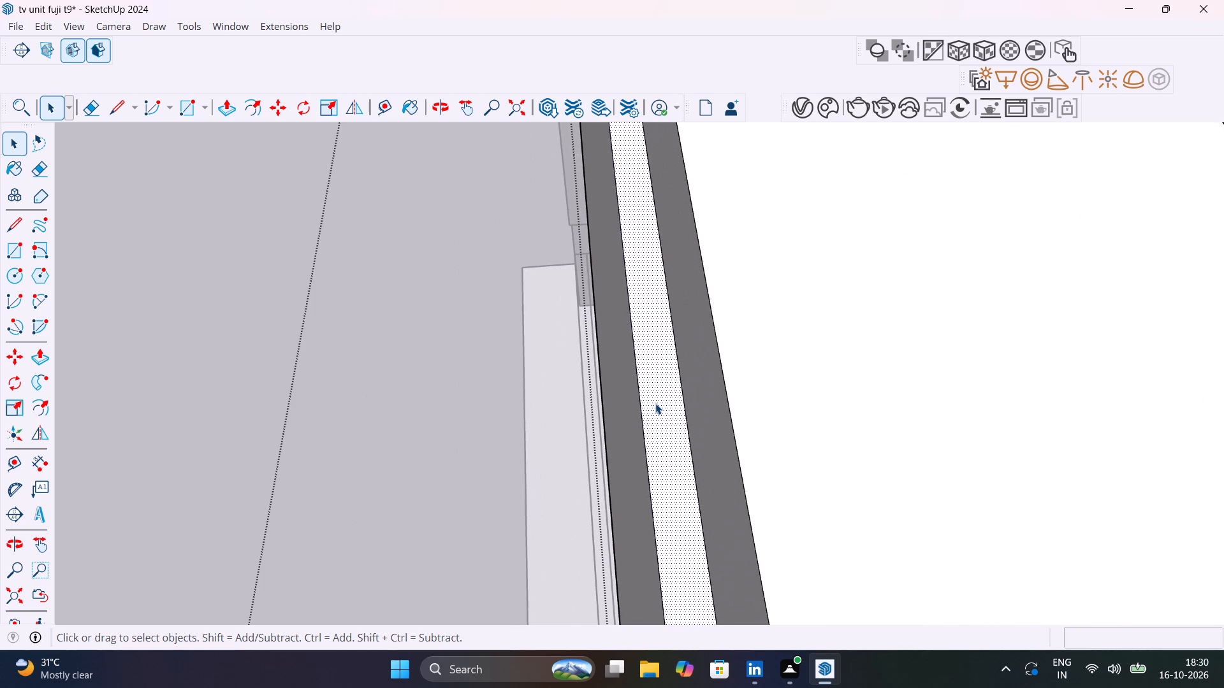
left_click(805, 99)
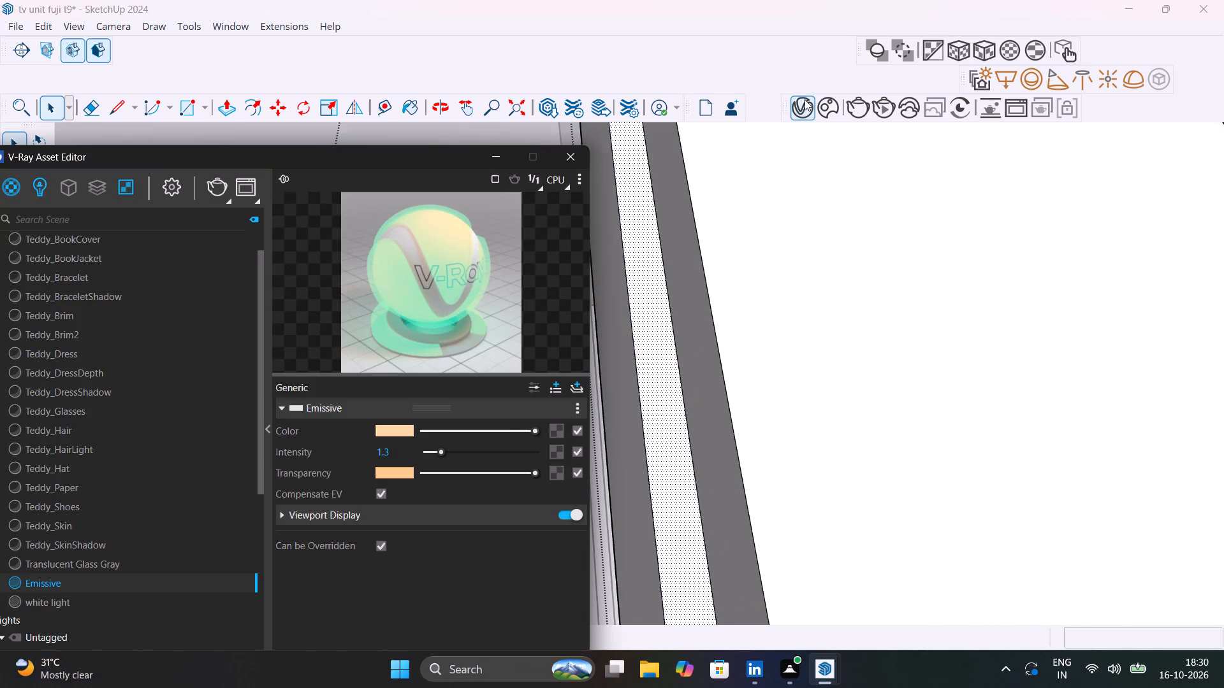
left_click(168, 582)
right_click(168, 582)
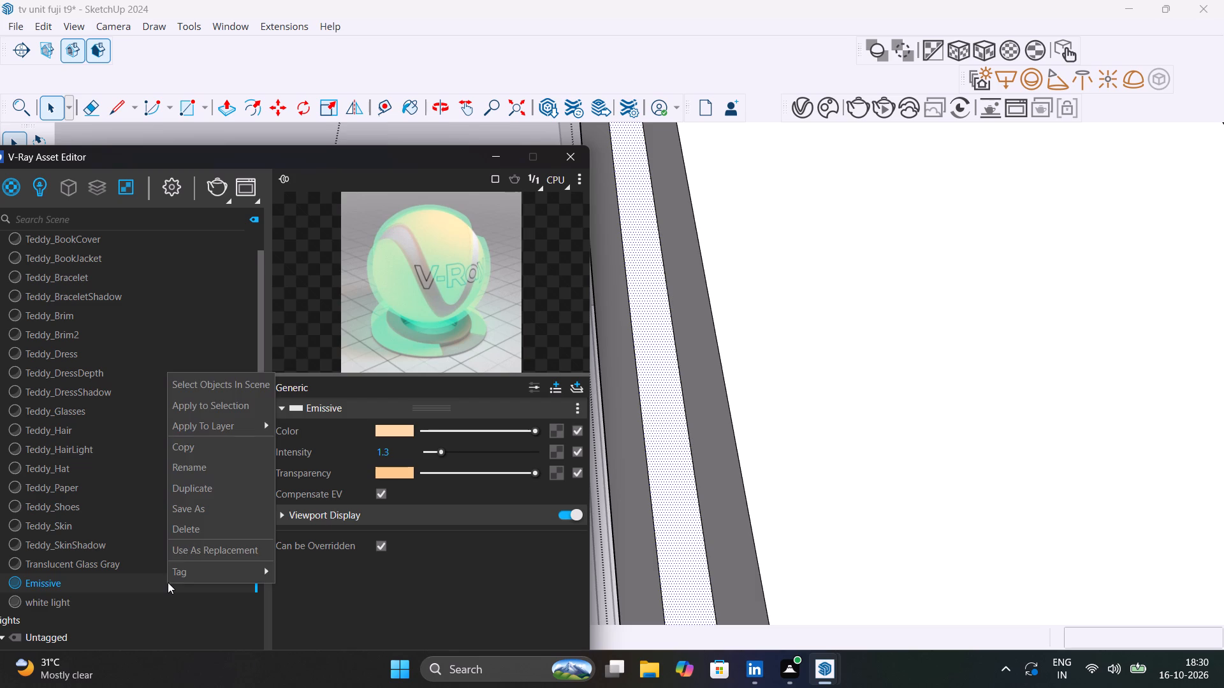
left_click(202, 408)
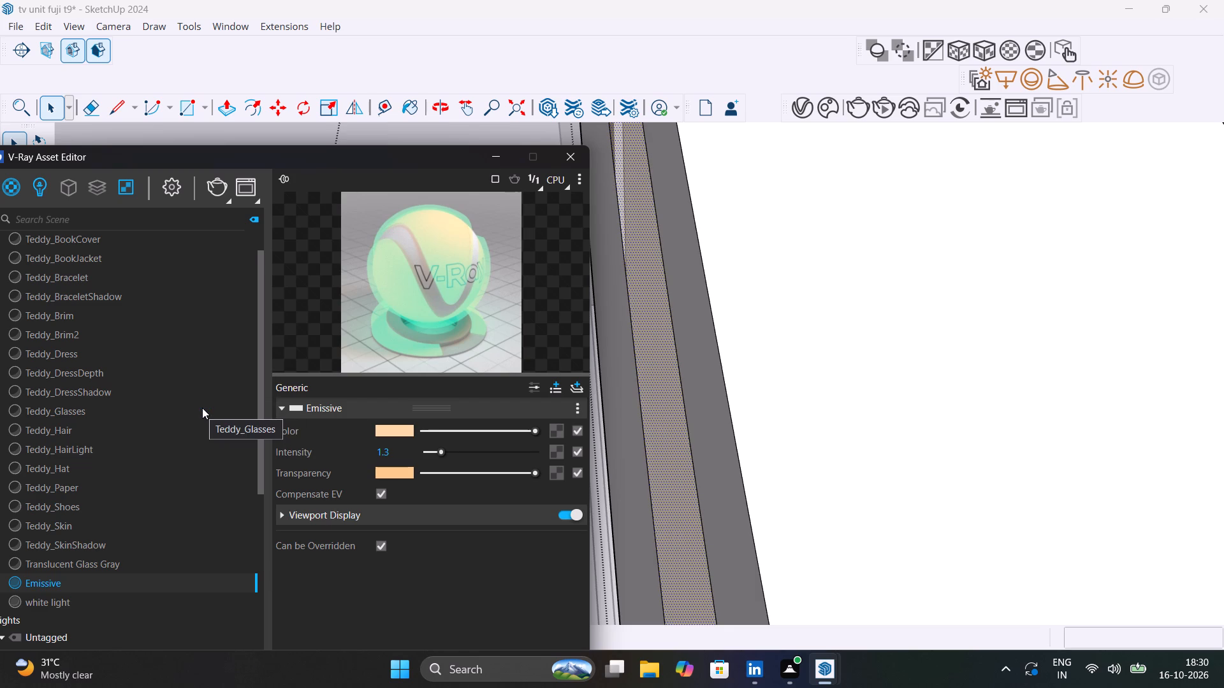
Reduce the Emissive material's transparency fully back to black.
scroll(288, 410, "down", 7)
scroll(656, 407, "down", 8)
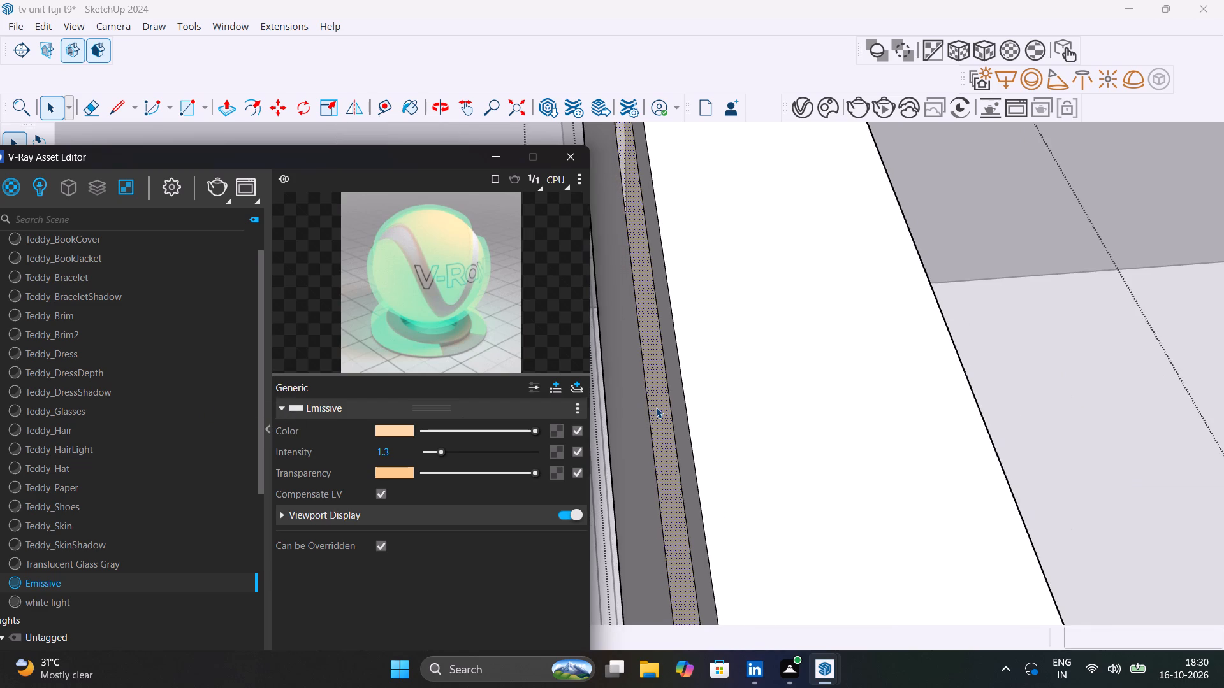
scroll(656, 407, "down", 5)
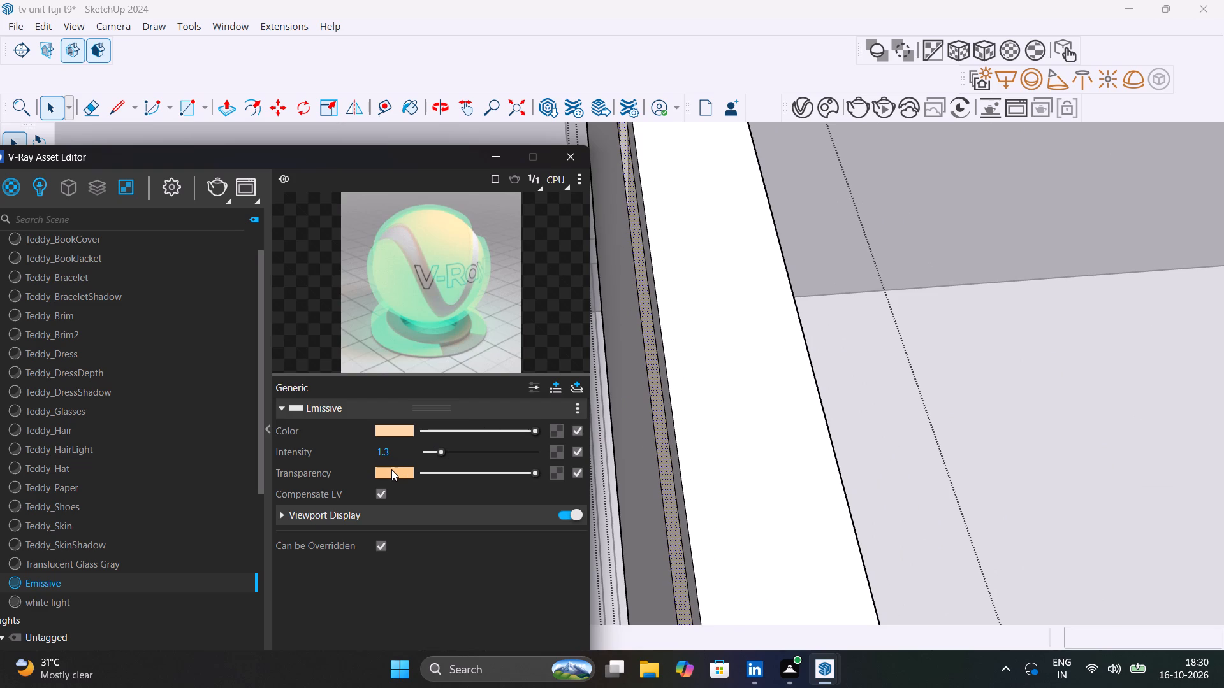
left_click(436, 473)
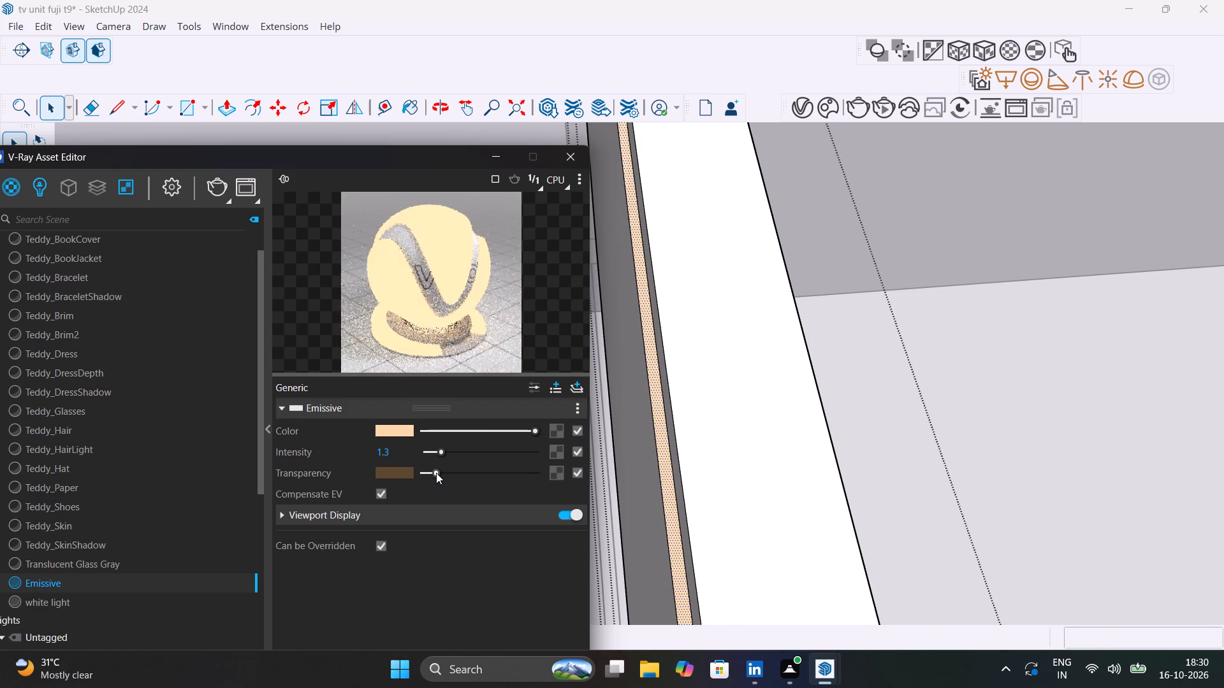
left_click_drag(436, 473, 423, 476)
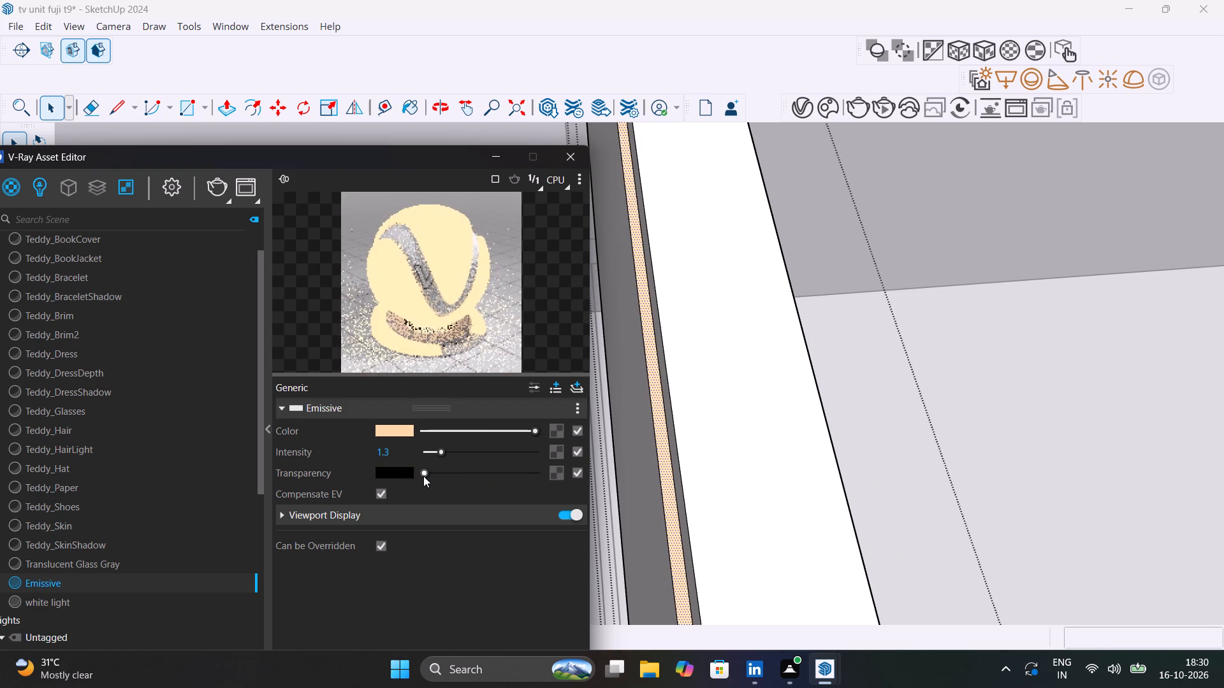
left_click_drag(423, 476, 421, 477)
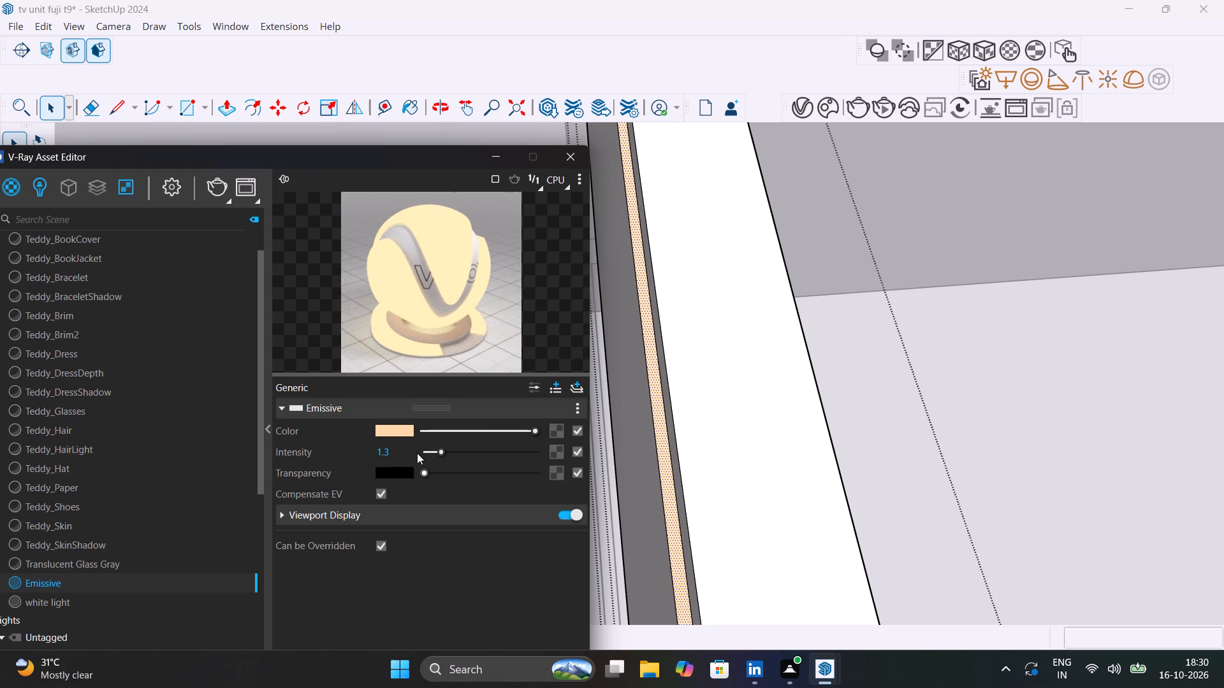
Apply the Emissive material to the curved strip face at the panel's top corner away from the shelves and the adjoining vertical strip.
scroll(656, 440, "down", 20)
scroll(656, 440, "down", 1)
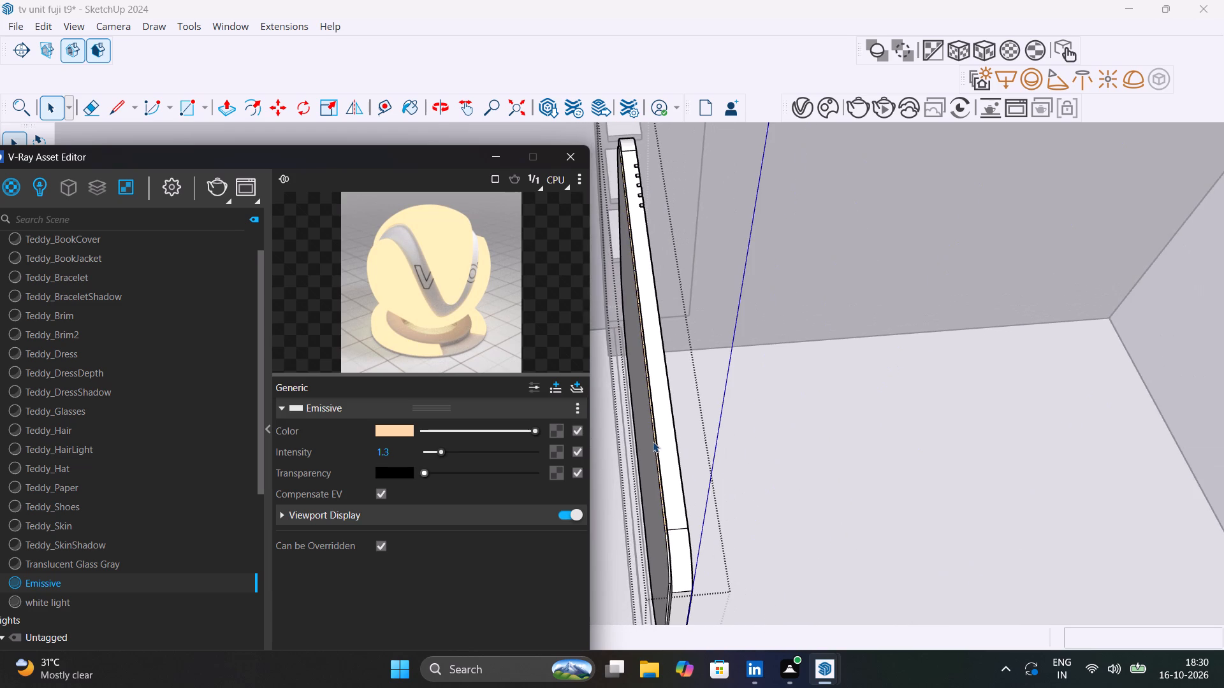
middle_click_drag(666, 470, 673, 353)
scroll(676, 344, "up", 11)
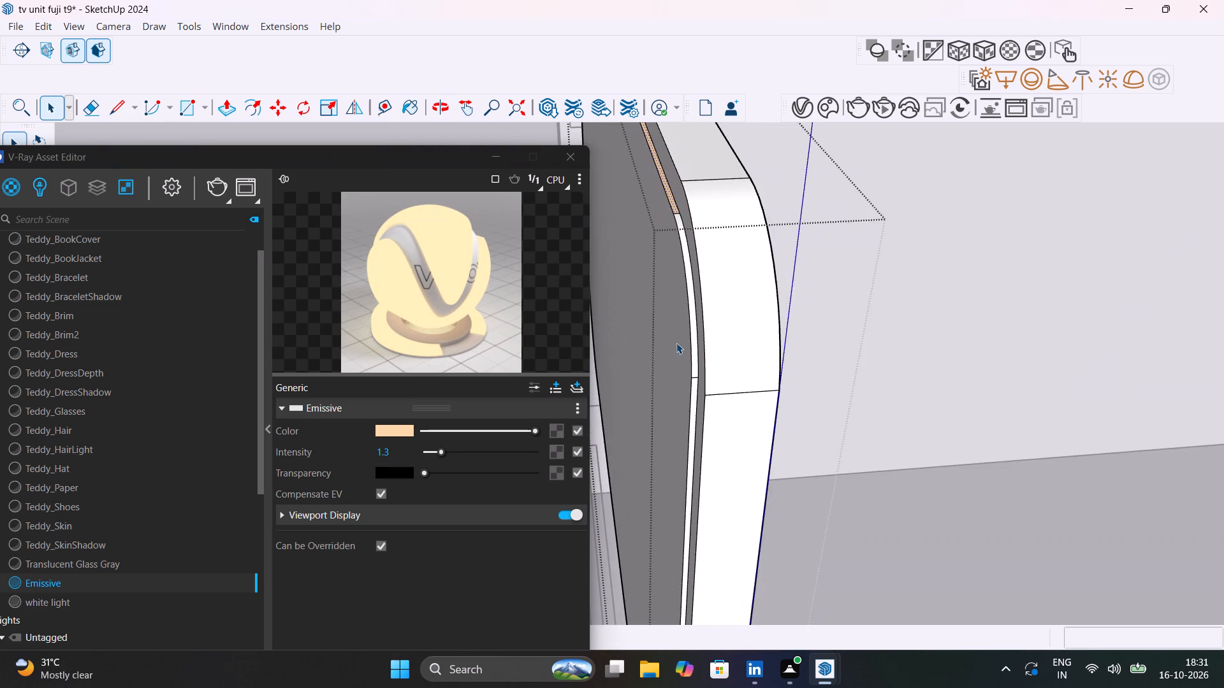
scroll(690, 329, "up", 4)
left_click(691, 332, "shift")
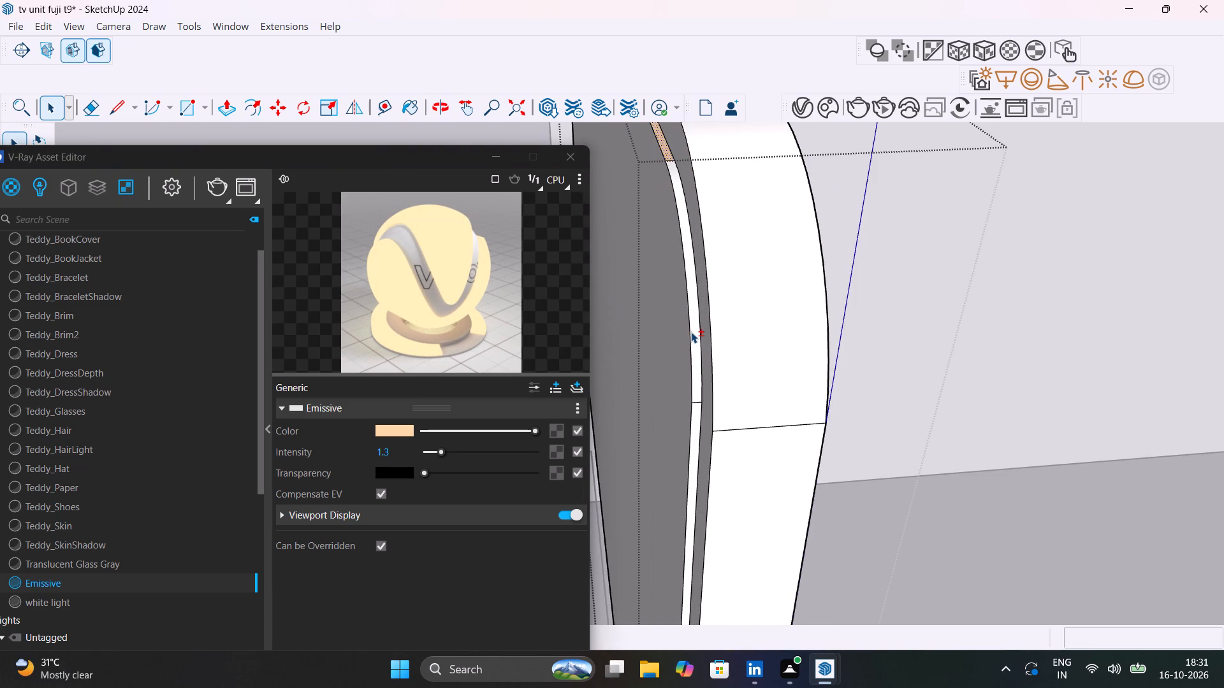
left_click(696, 341, "shift")
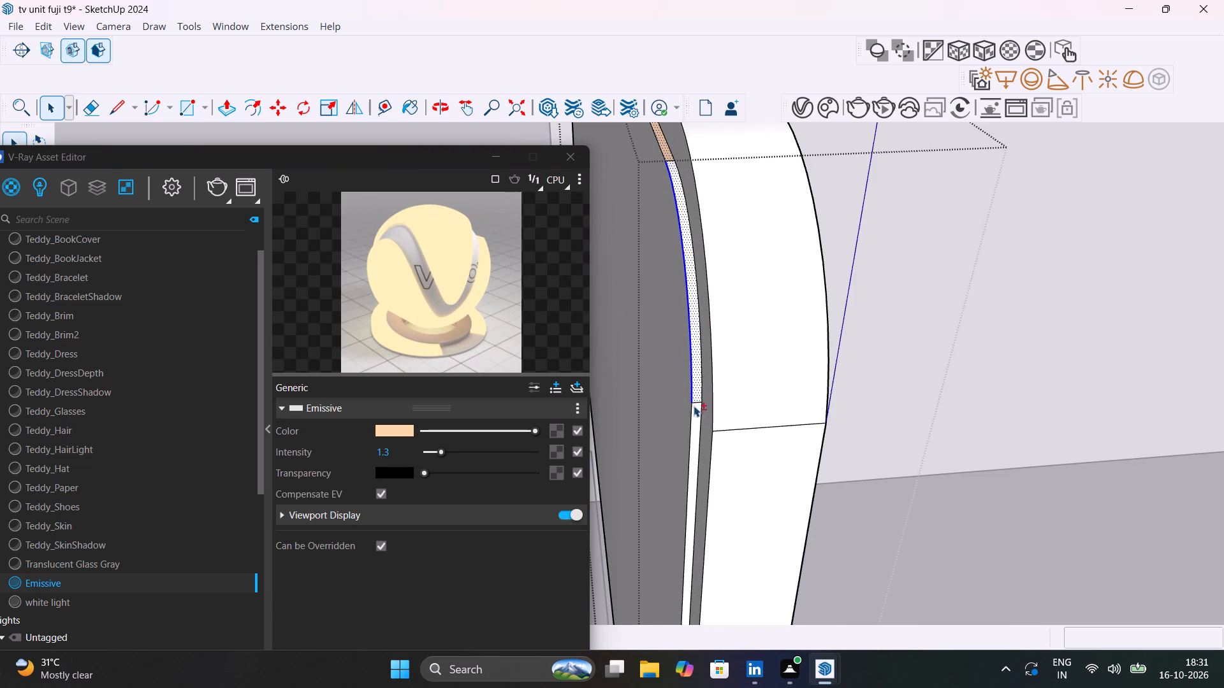
left_click(694, 467, "shift")
right_click(221, 577, "shift")
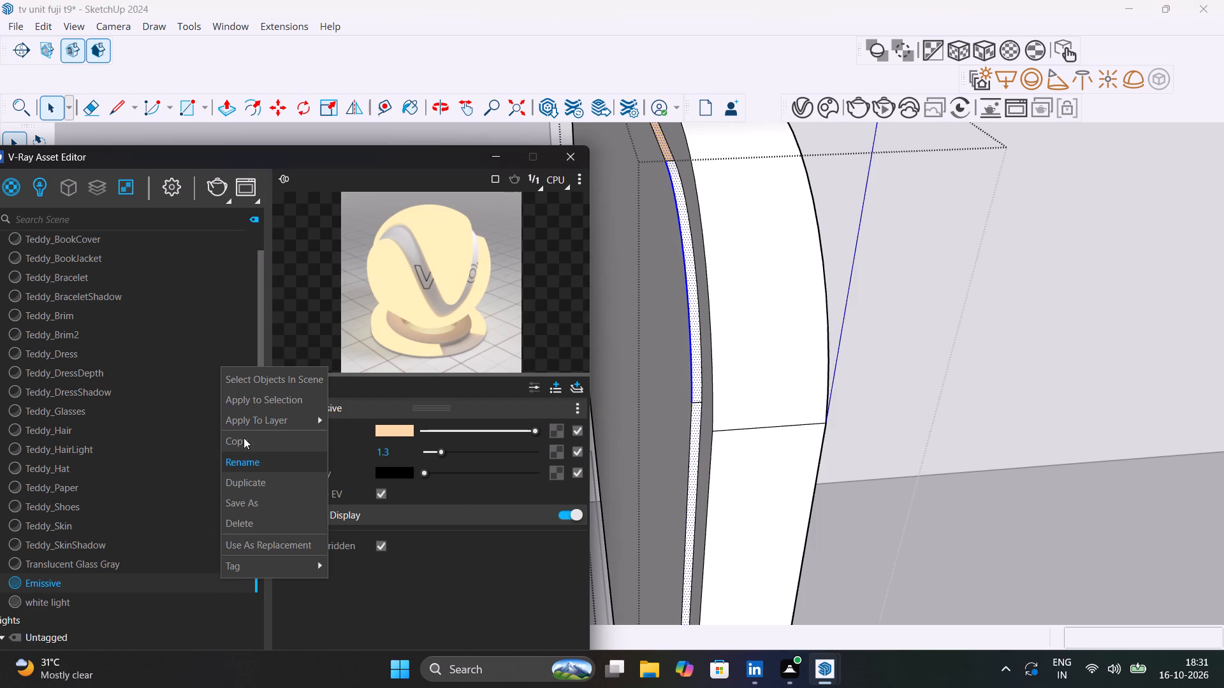
left_click(260, 403, "shift")
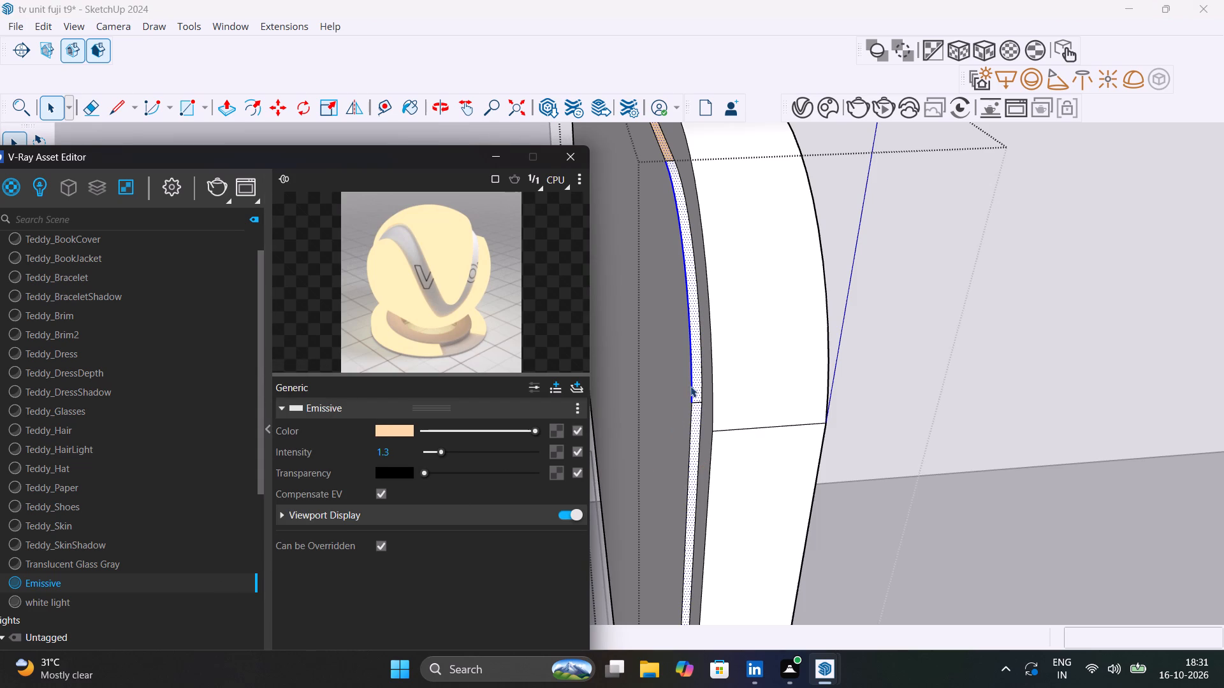
left_click(696, 380)
left_click(696, 380)
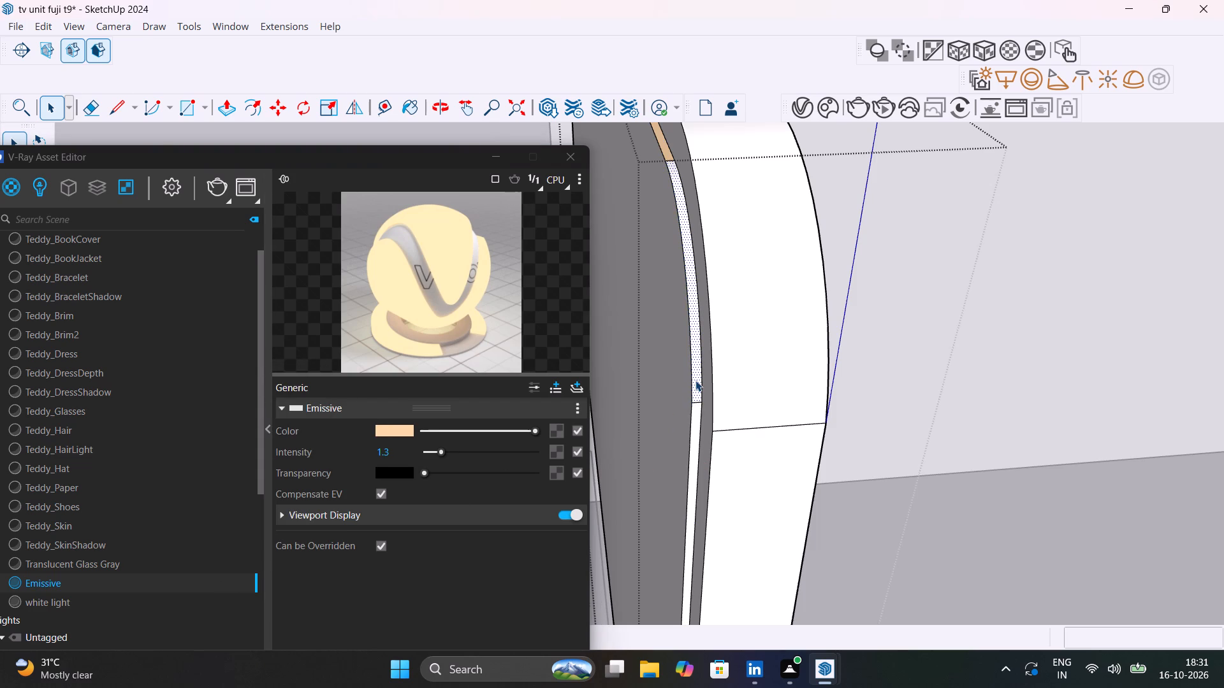
right_click(212, 584)
left_click(259, 401)
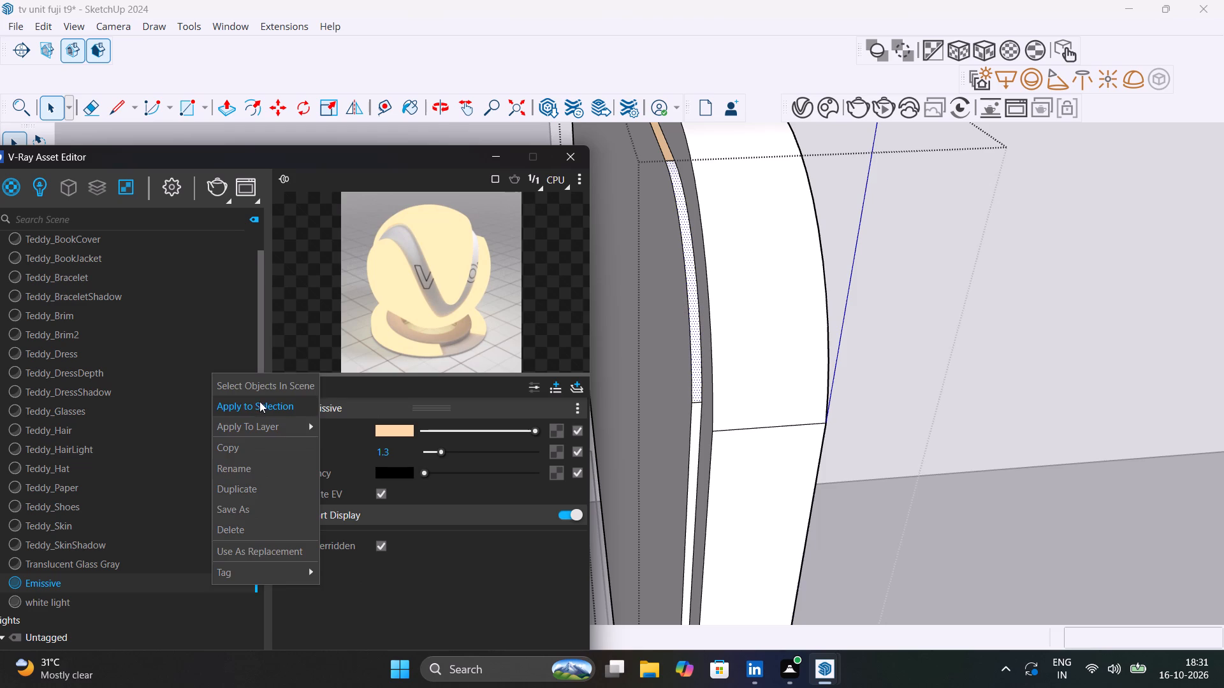
left_click(691, 503)
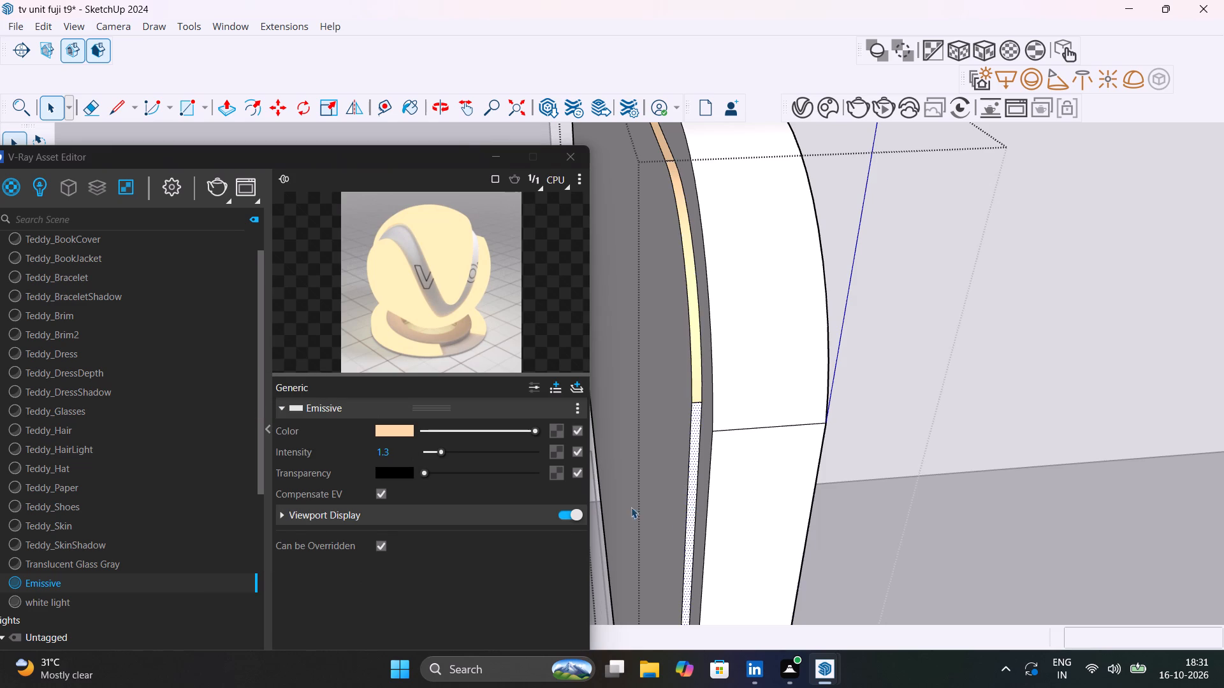
right_click(75, 581)
left_click(105, 405)
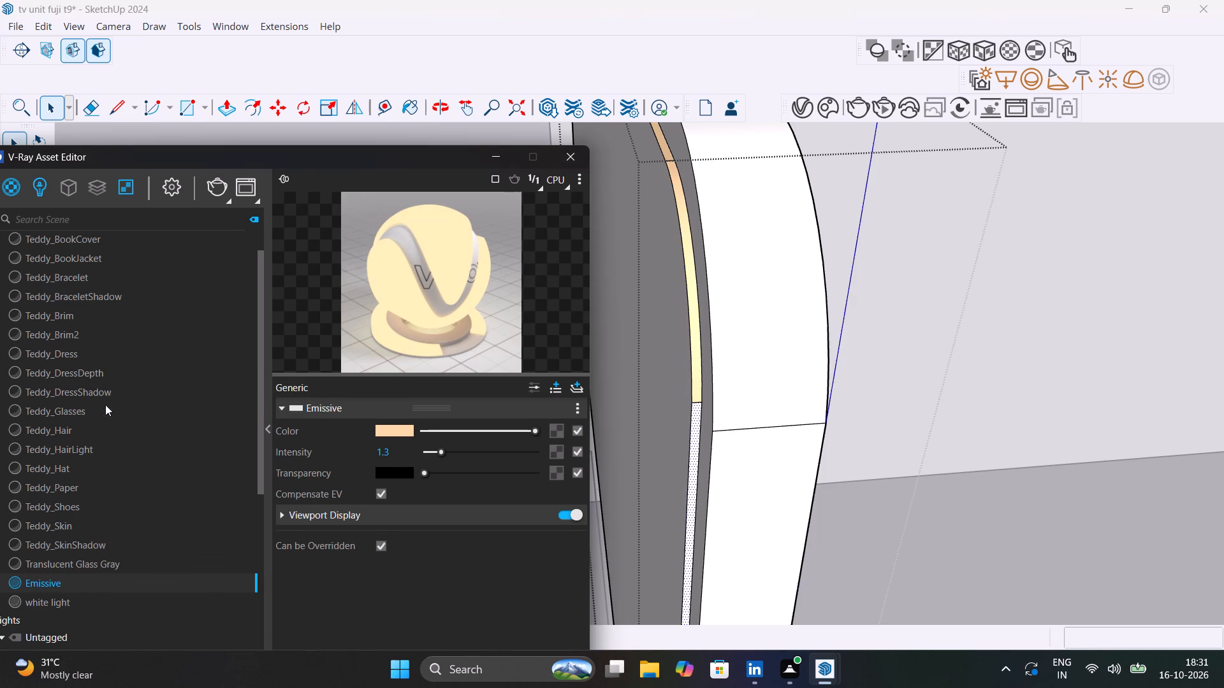
Apply the Emissive material to the curved strip face at the panel's top corner on the shelf side.
scroll(576, 454, "down", 5)
scroll(637, 442, "down", 10)
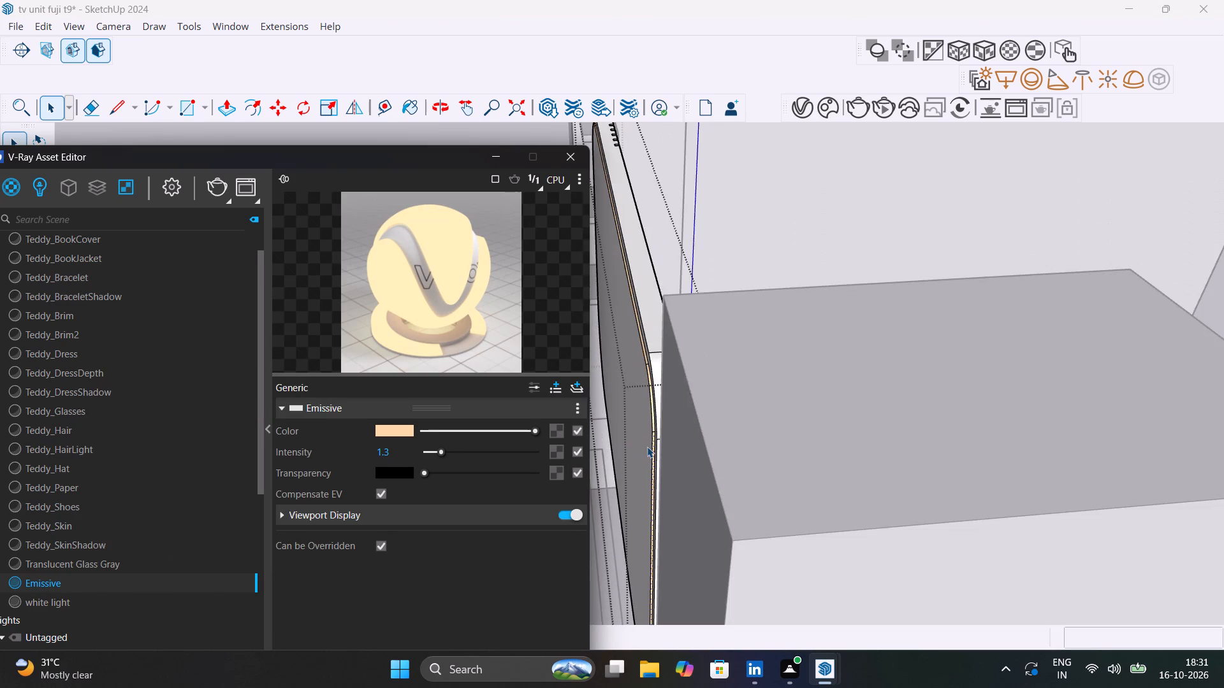
middle_click_drag(647, 447, 1195, 436)
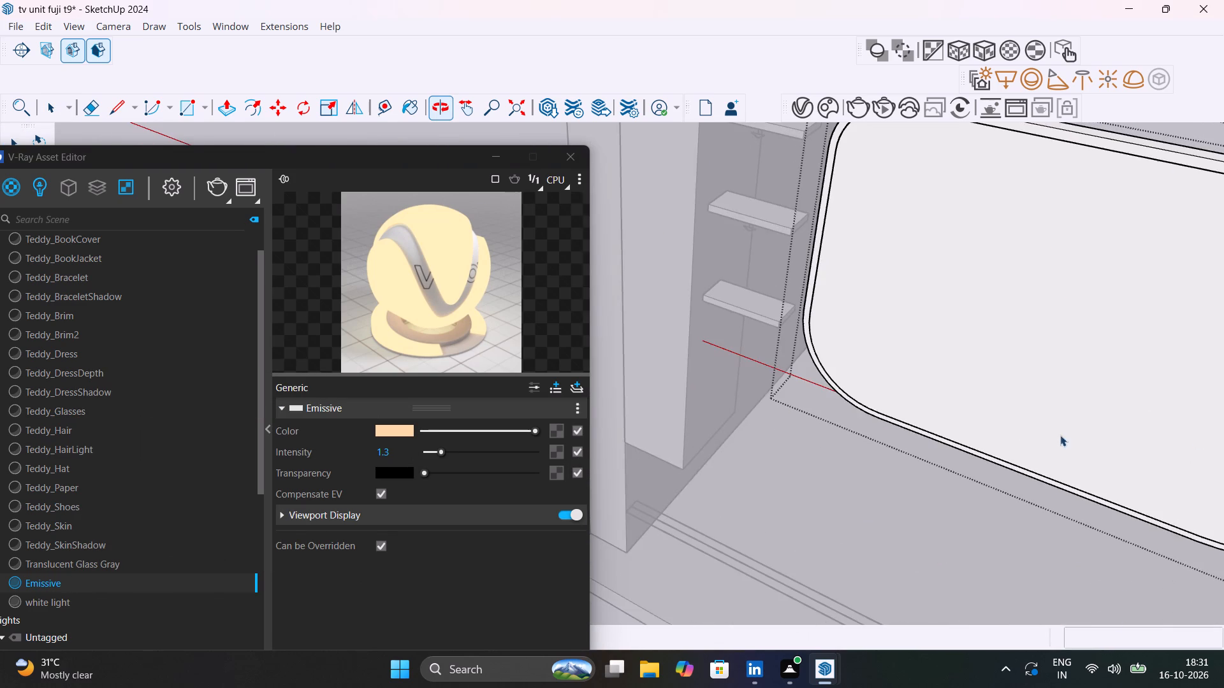
middle_click_drag(901, 334, 1196, 531)
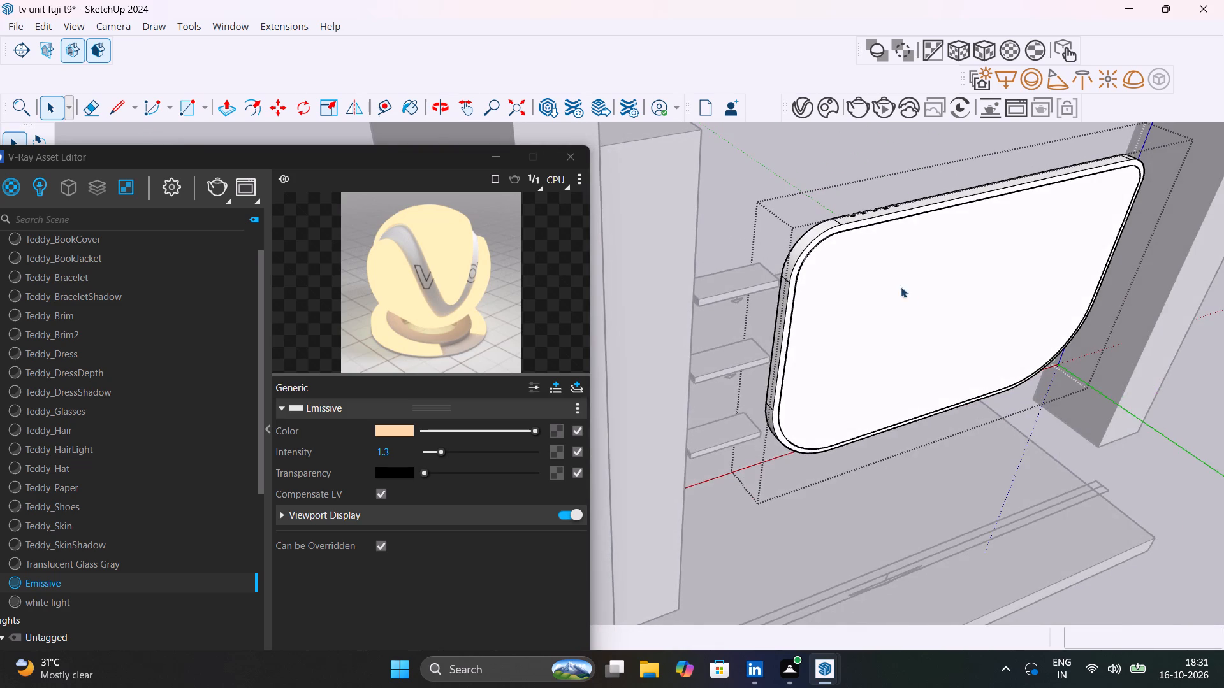
scroll(835, 245, "up", 12)
scroll(784, 236, "up", 1)
middle_click_drag(798, 244, 885, 290)
scroll(790, 192, "up", 2)
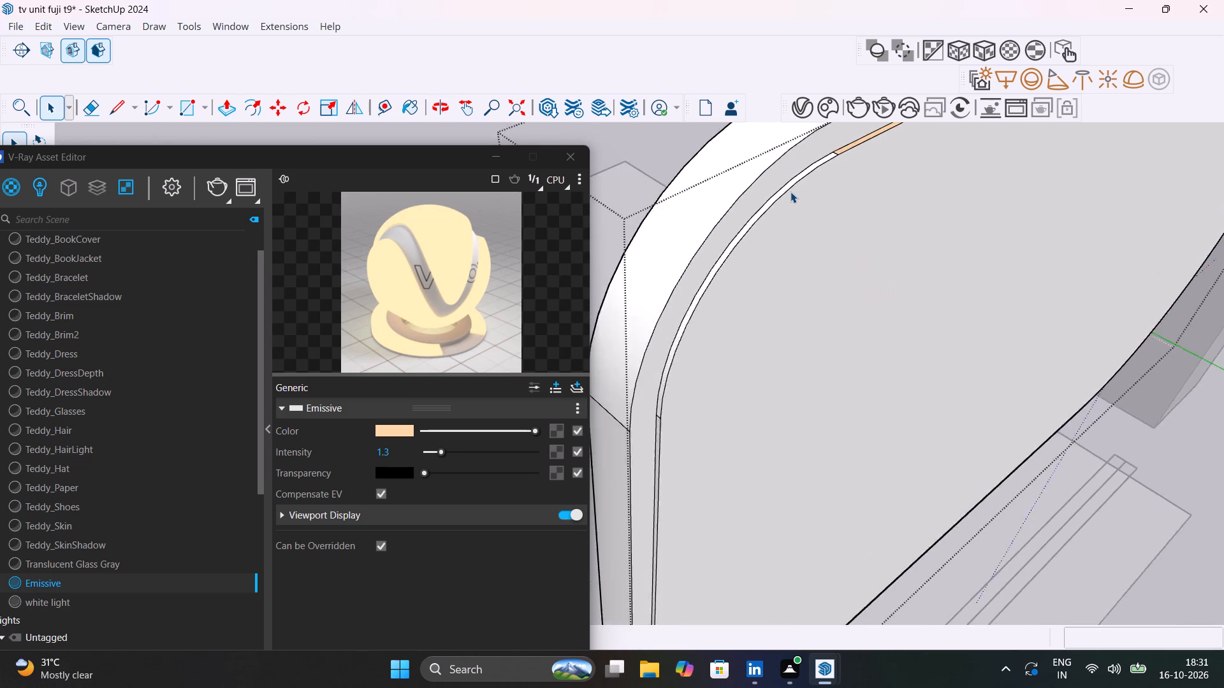
scroll(790, 192, "up", 8)
left_click(788, 181)
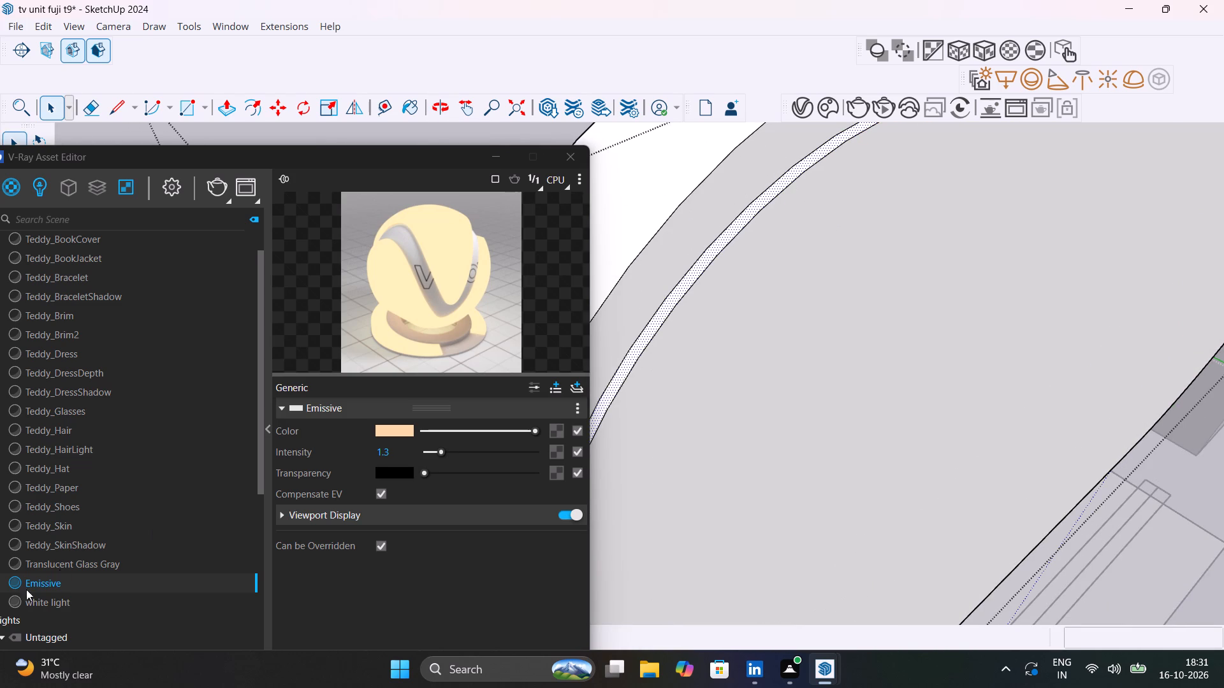
right_click(74, 577)
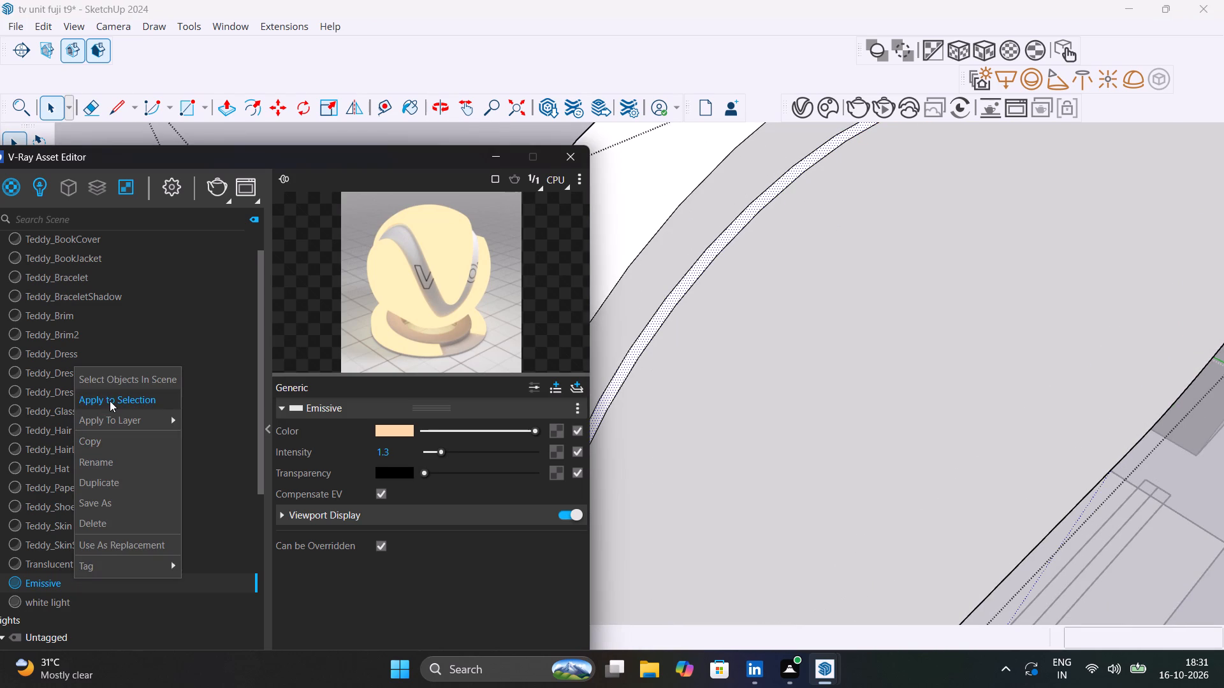
left_click(110, 401)
Apply the Emissive material to the straight vertical strip face along the panel's shelf-side edge.
scroll(592, 407, "down", 20)
scroll(592, 407, "down", 4)
middle_click_drag(684, 416, 669, 364)
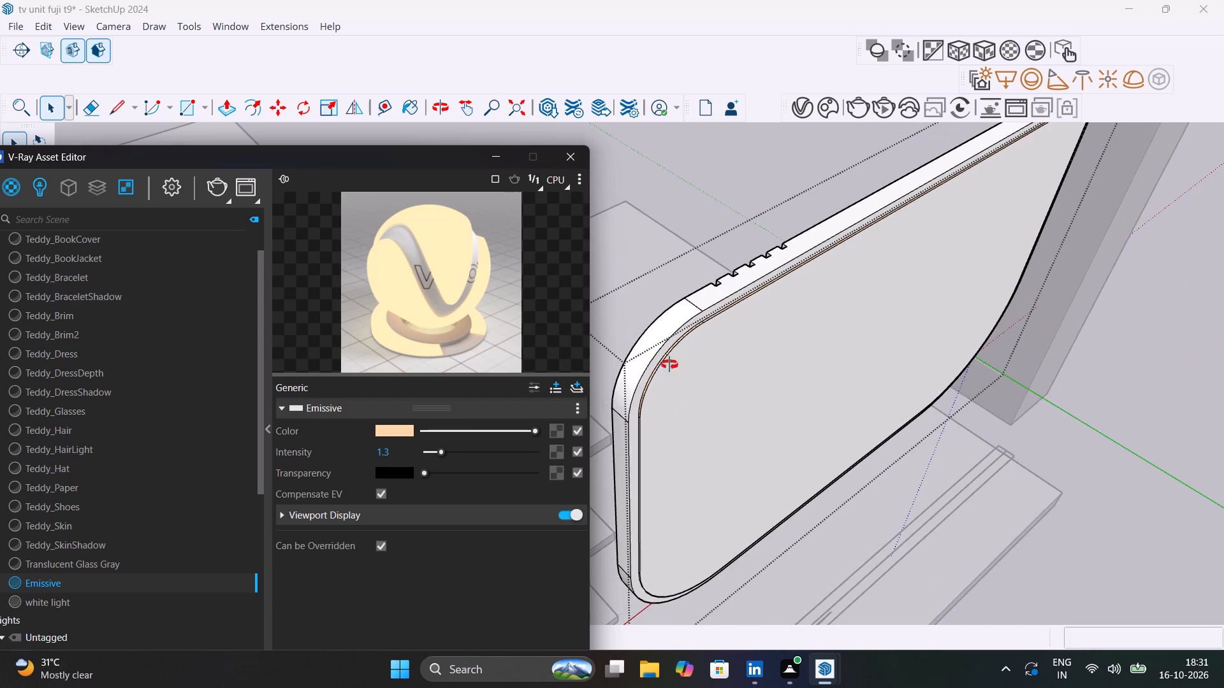
middle_click_drag(669, 364, 688, 278)
scroll(681, 284, "up", 1)
scroll(632, 357, "up", 13)
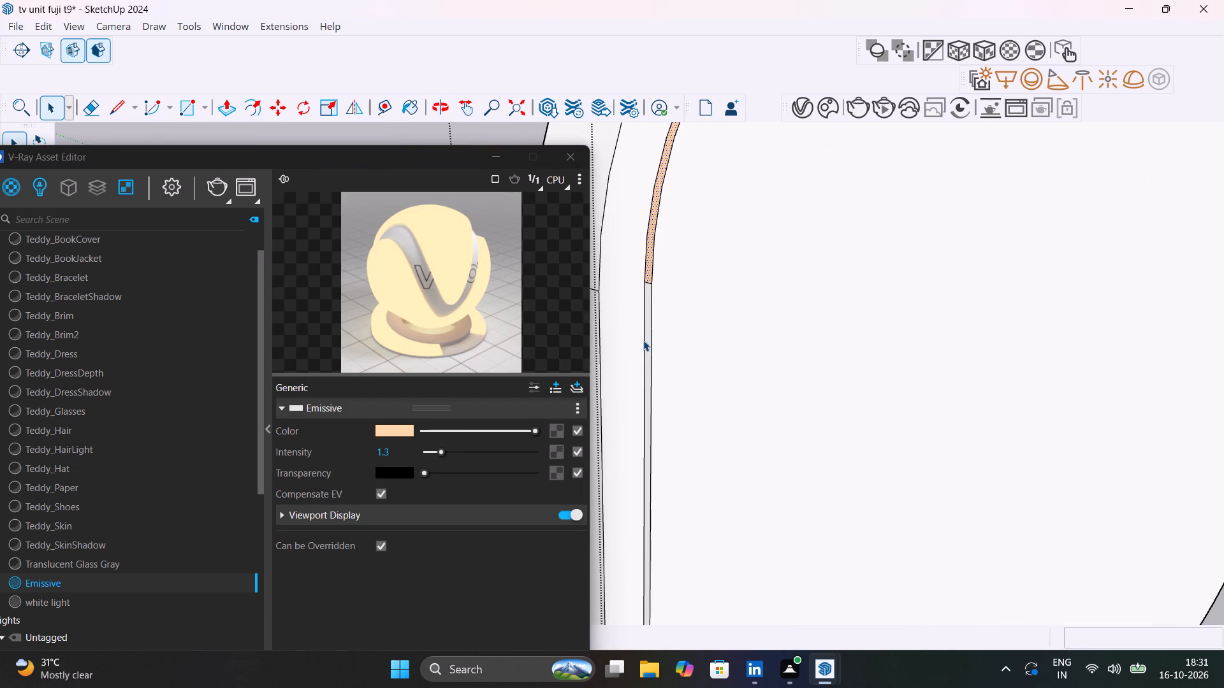
left_click(649, 357)
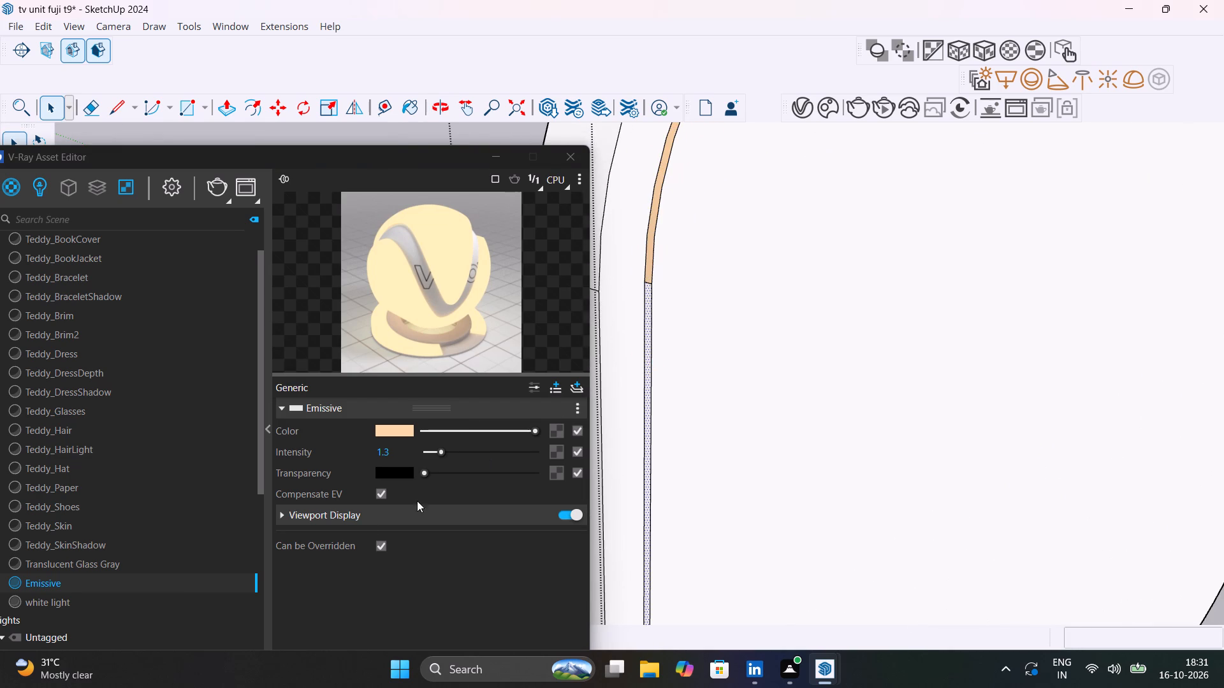
right_click(231, 585)
left_click(268, 406)
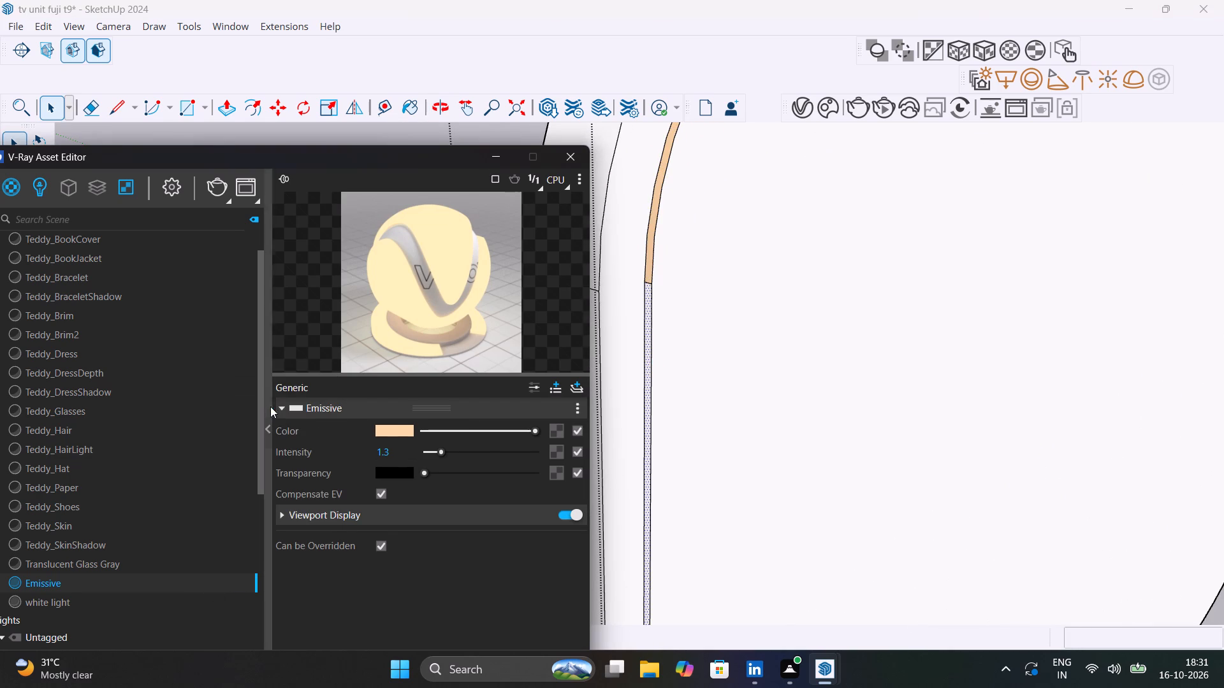
Apply the Emissive material to the curved strip face at the panel's bottom corner on the shelf side.
scroll(756, 469, "down", 19)
middle_click_drag(787, 479, 618, 326)
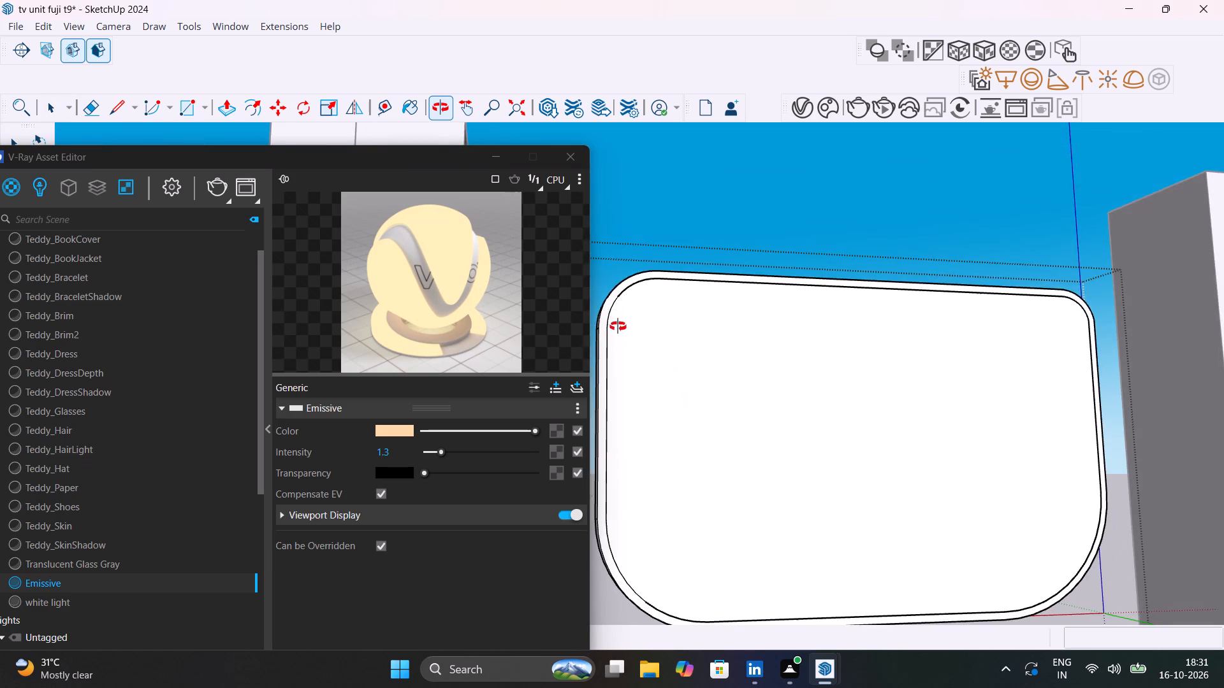
middle_click_drag(618, 326, 569, 252)
scroll(576, 271, "up", 1, "shift")
middle_click_drag(696, 558, 850, 383)
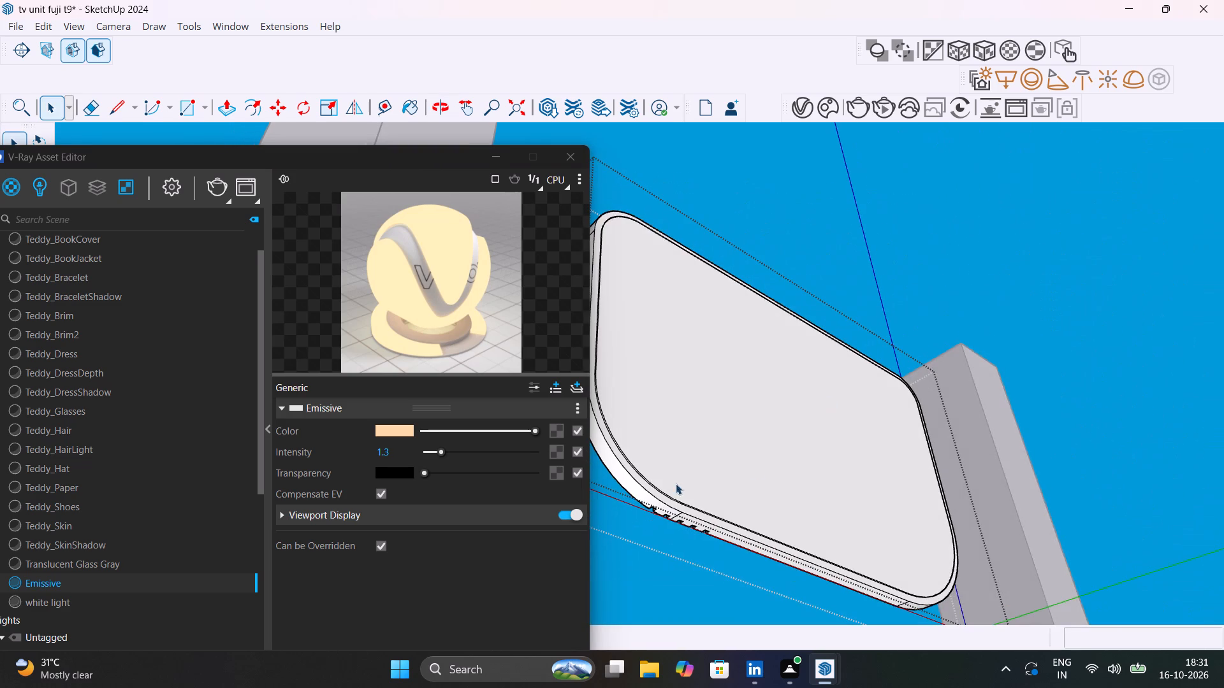
scroll(620, 467, "up", 5)
middle_click_drag(639, 461, 831, 494)
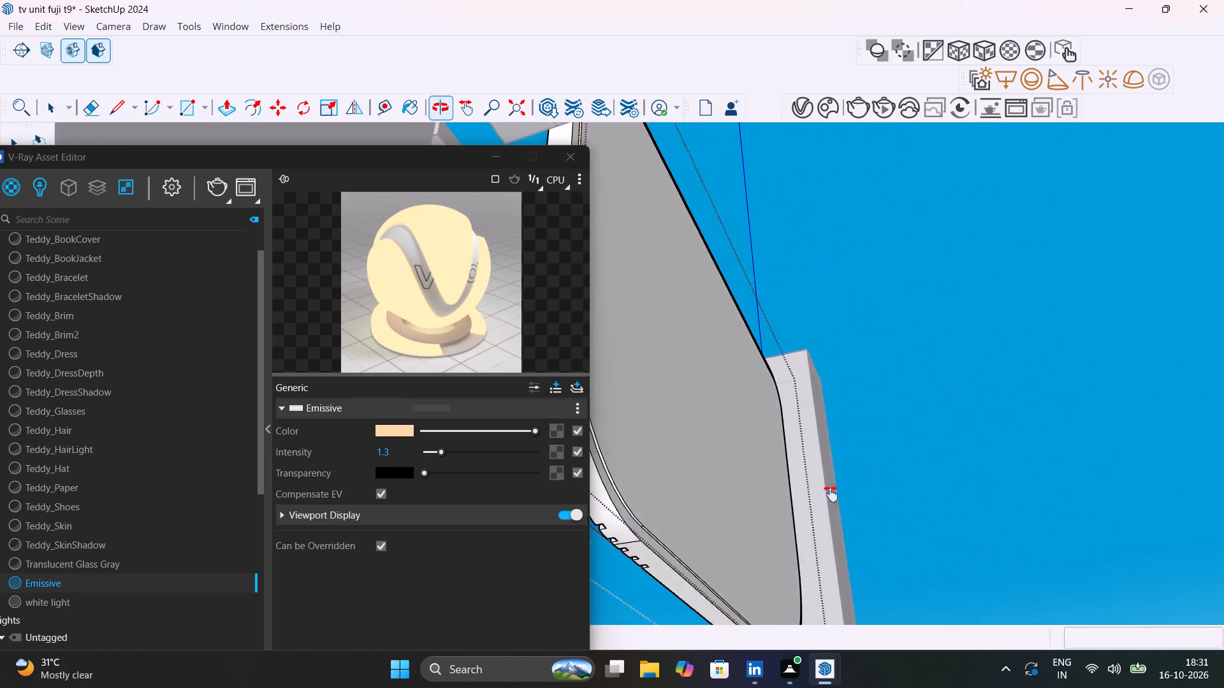
middle_click_drag(831, 494, 870, 512)
scroll(751, 426, "up", 9)
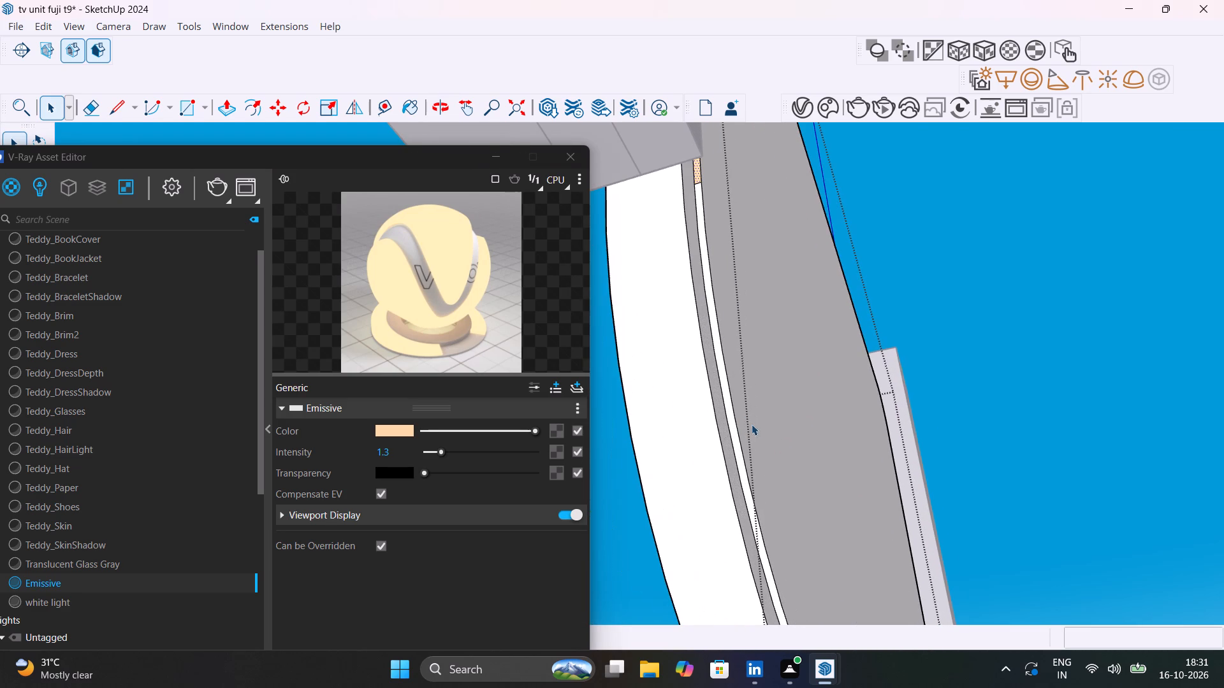
left_click(741, 461)
right_click(164, 578)
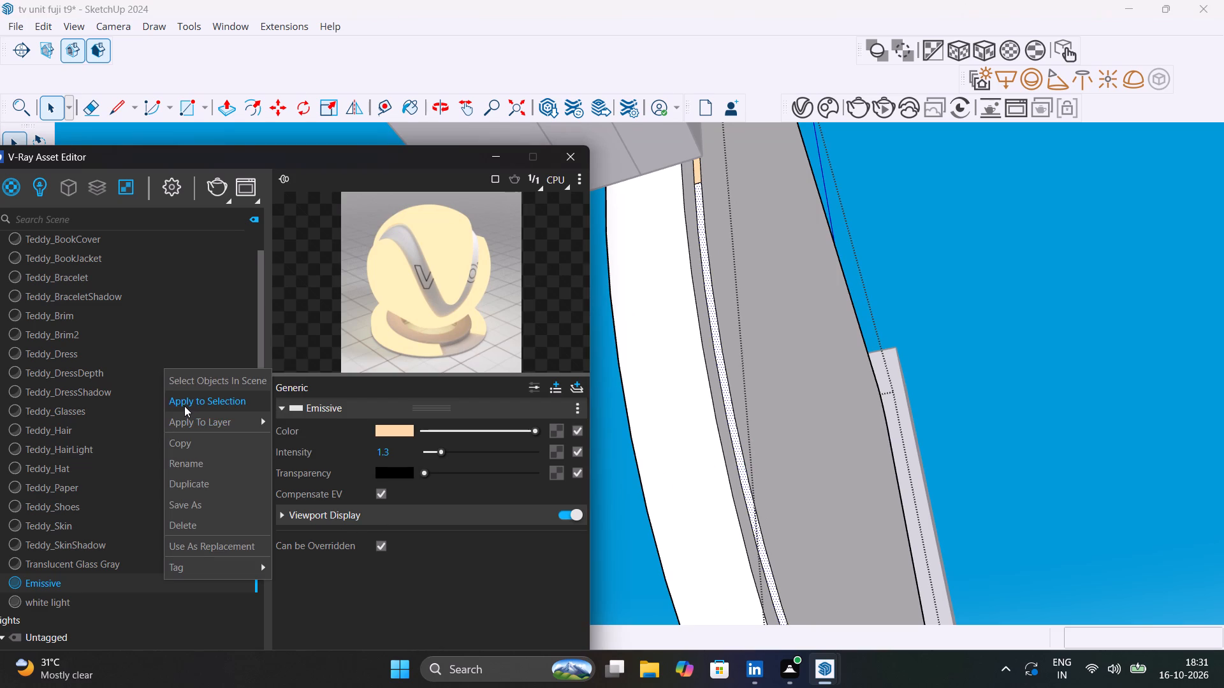
left_click(184, 406)
Apply the Emissive material to the long straight strip face along the panel's bottom edge.
scroll(713, 415, "down", 7)
scroll(787, 419, "down", 5)
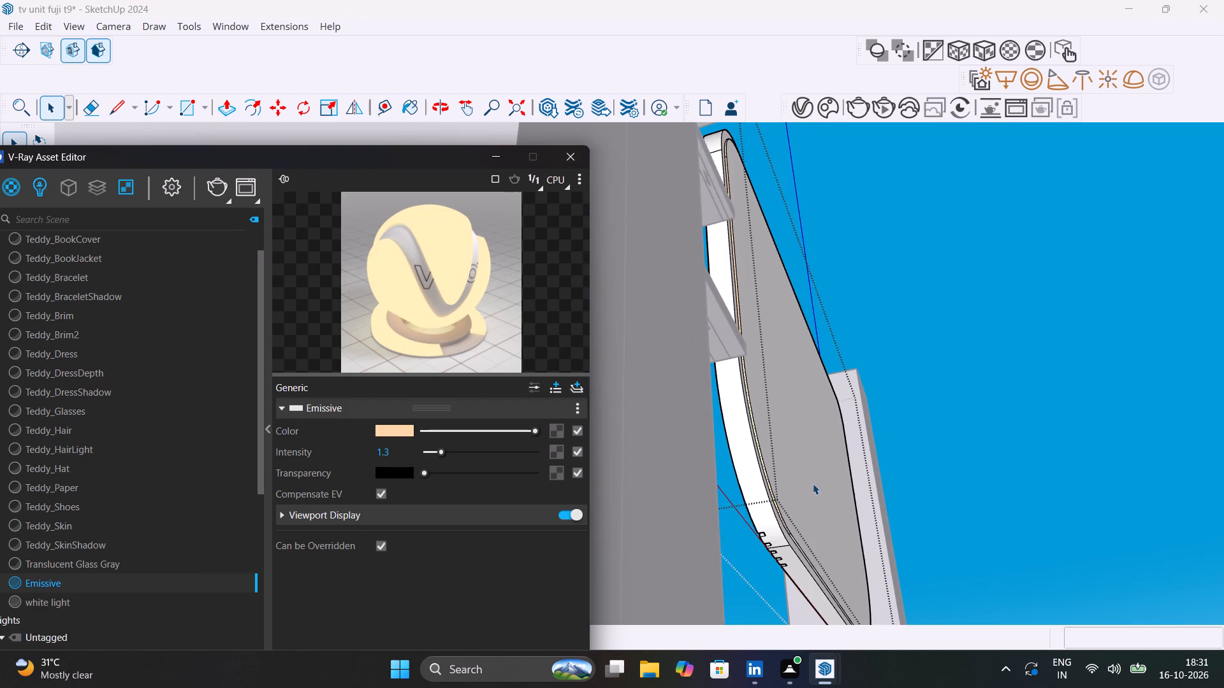
middle_click_drag(812, 485, 722, 439)
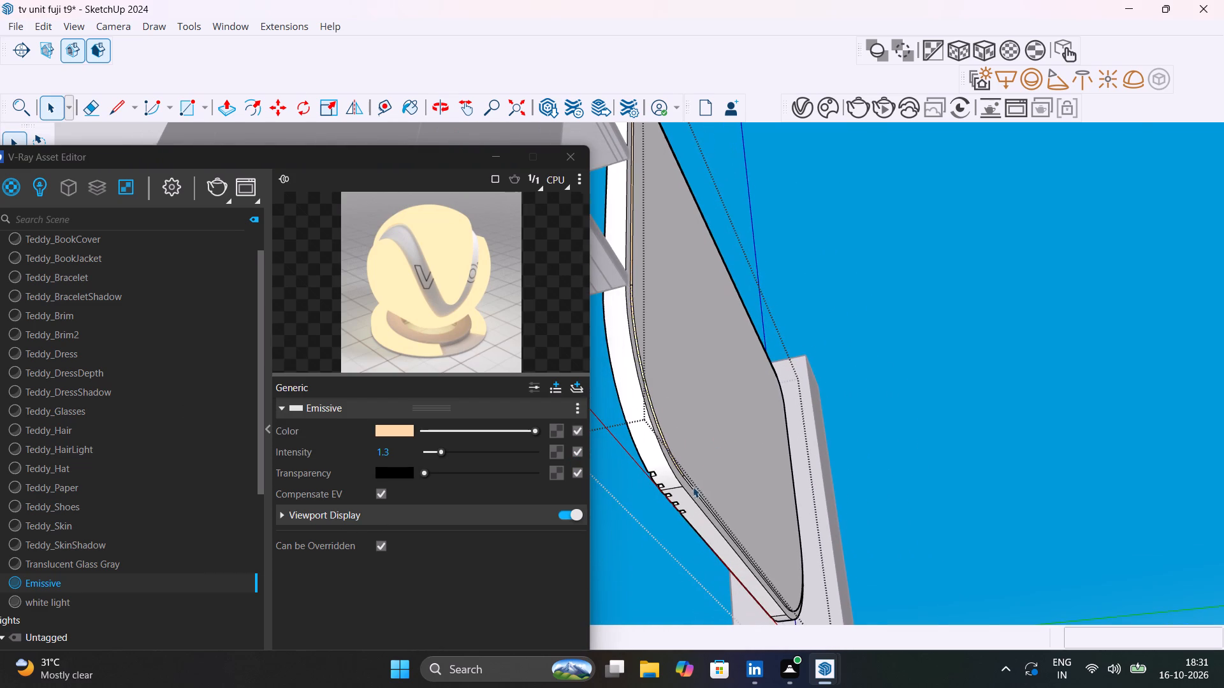
scroll(692, 489, "up", 18)
left_click(684, 470)
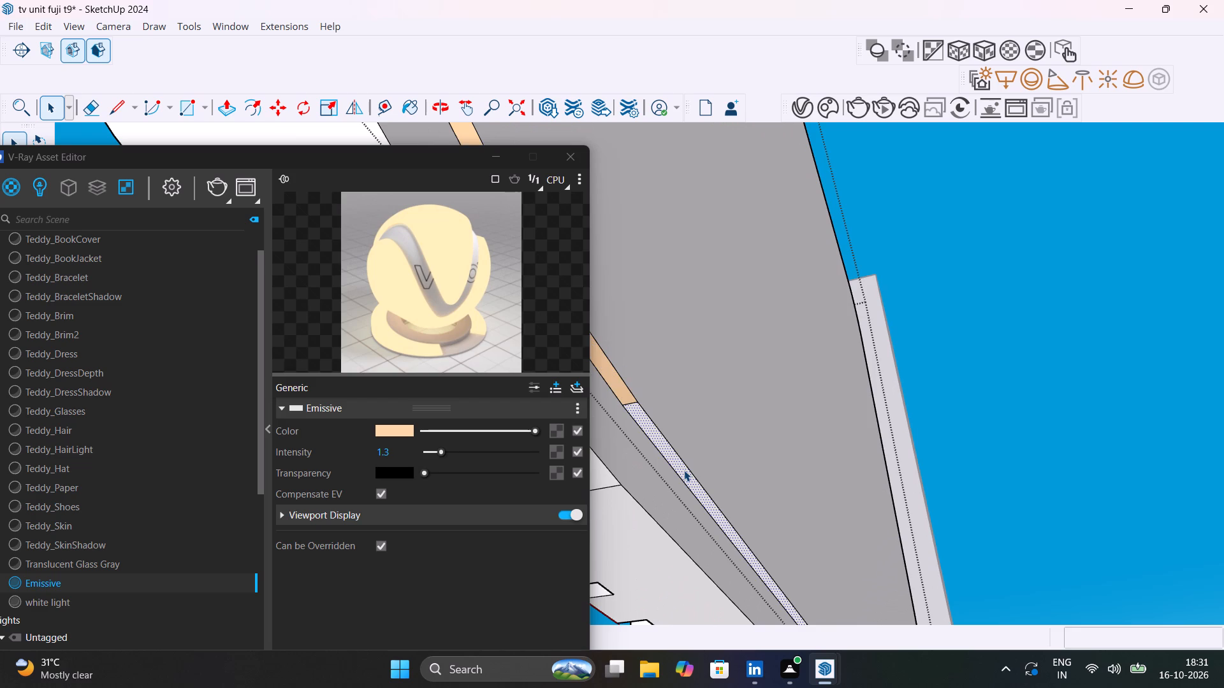
right_click(684, 470)
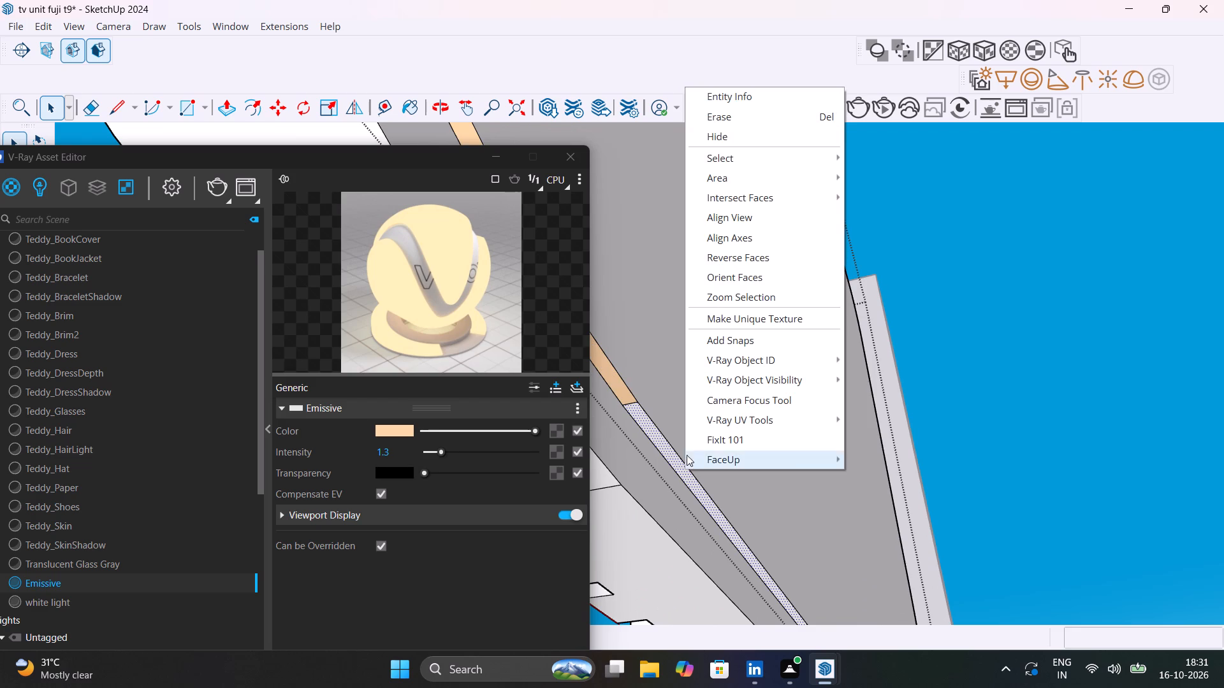
right_click(128, 584)
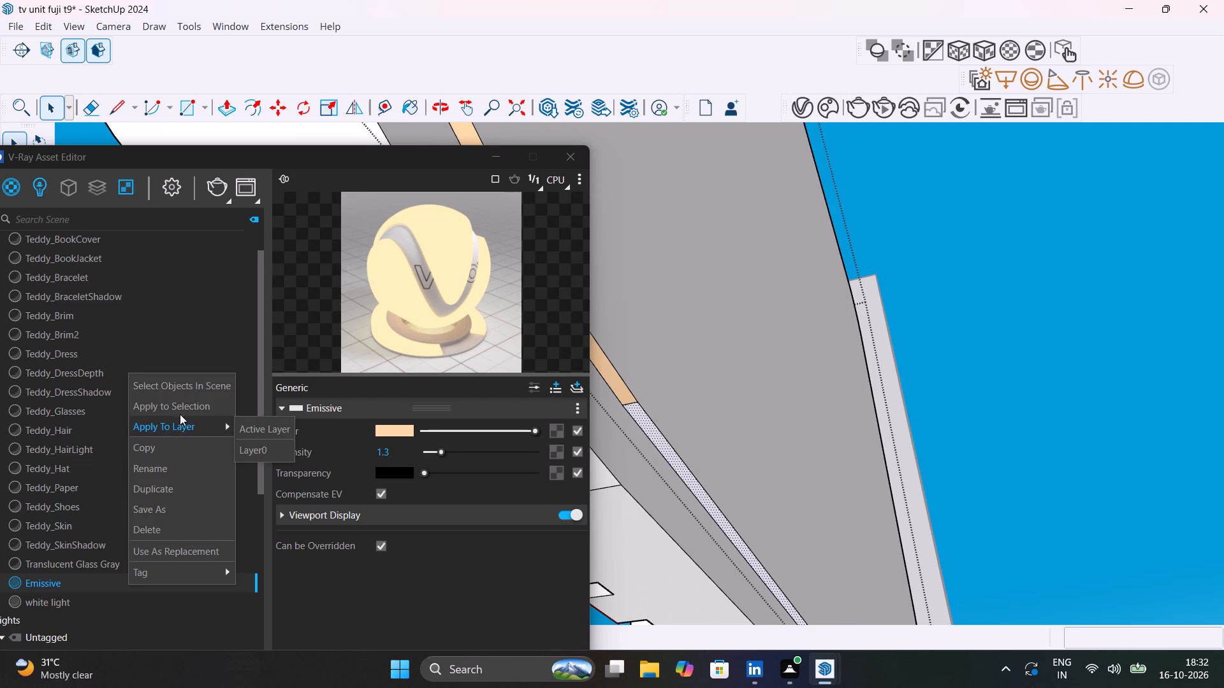
left_click(180, 413)
Apply the Emissive material to the curved strip face at the panel's bottom corner away from the shelves, and leave the panel group.
scroll(685, 464, "down", 3)
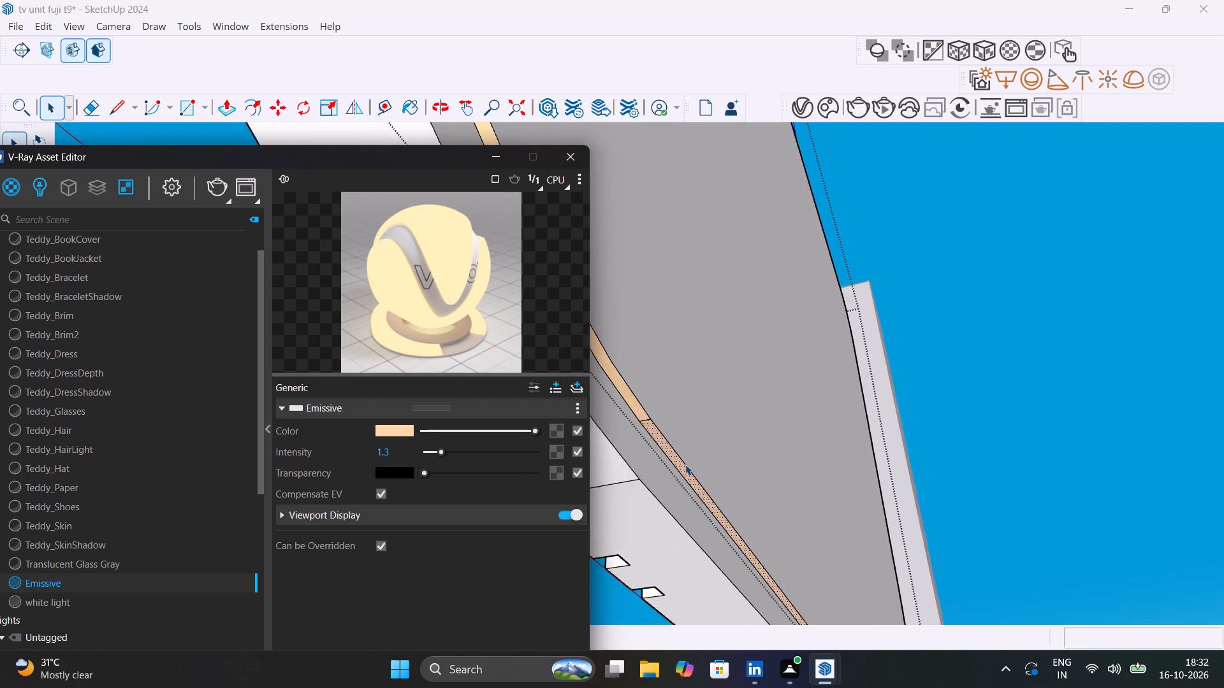
scroll(685, 464, "down", 16)
middle_click_drag(747, 469, 803, 491)
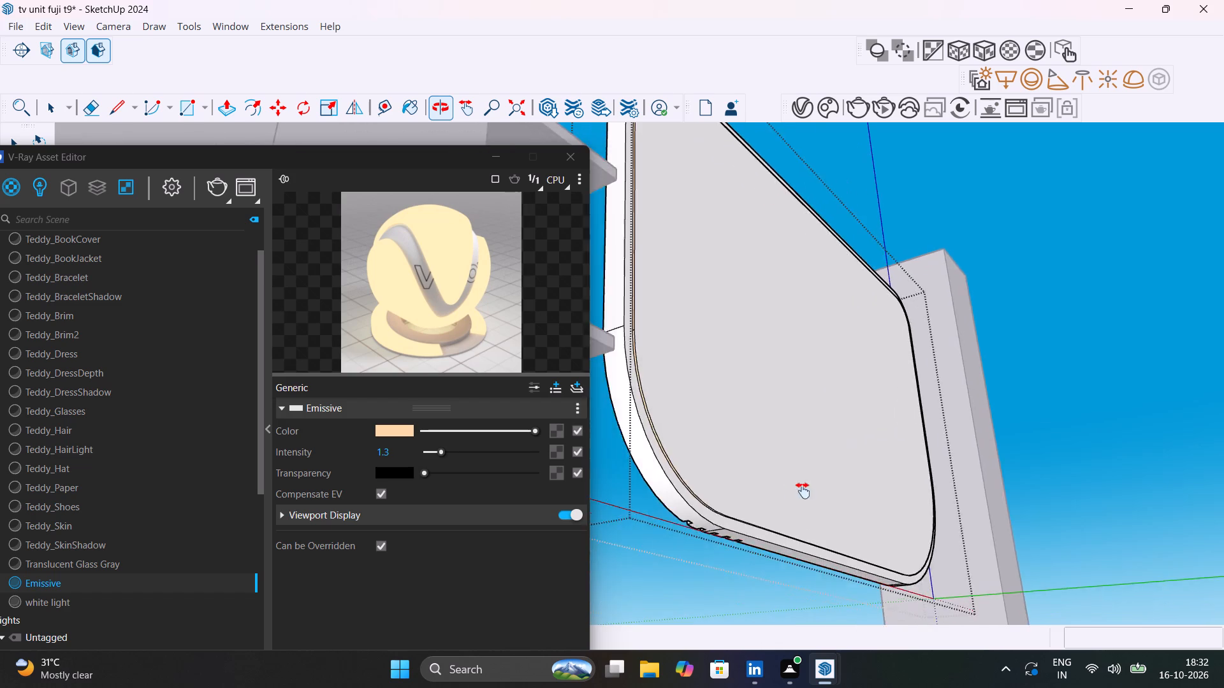
middle_click_drag(803, 491, 616, 513)
middle_click_drag(986, 530, 720, 461)
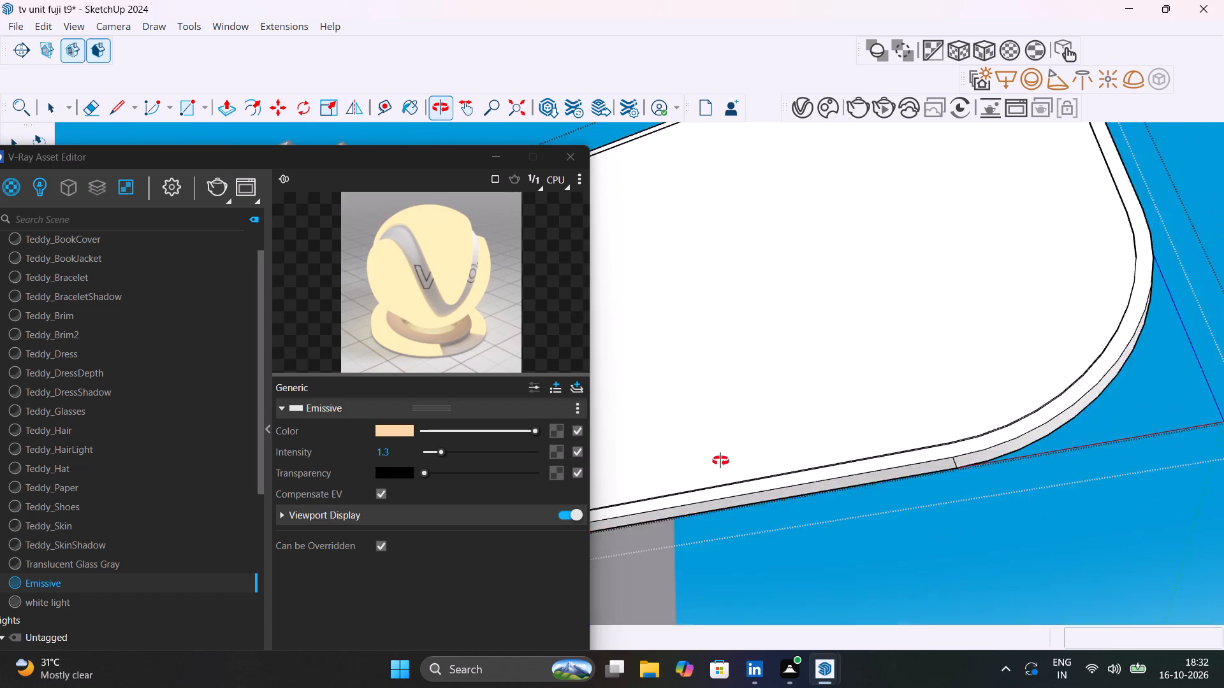
middle_click_drag(720, 461, 618, 489)
scroll(915, 411, "up", 10)
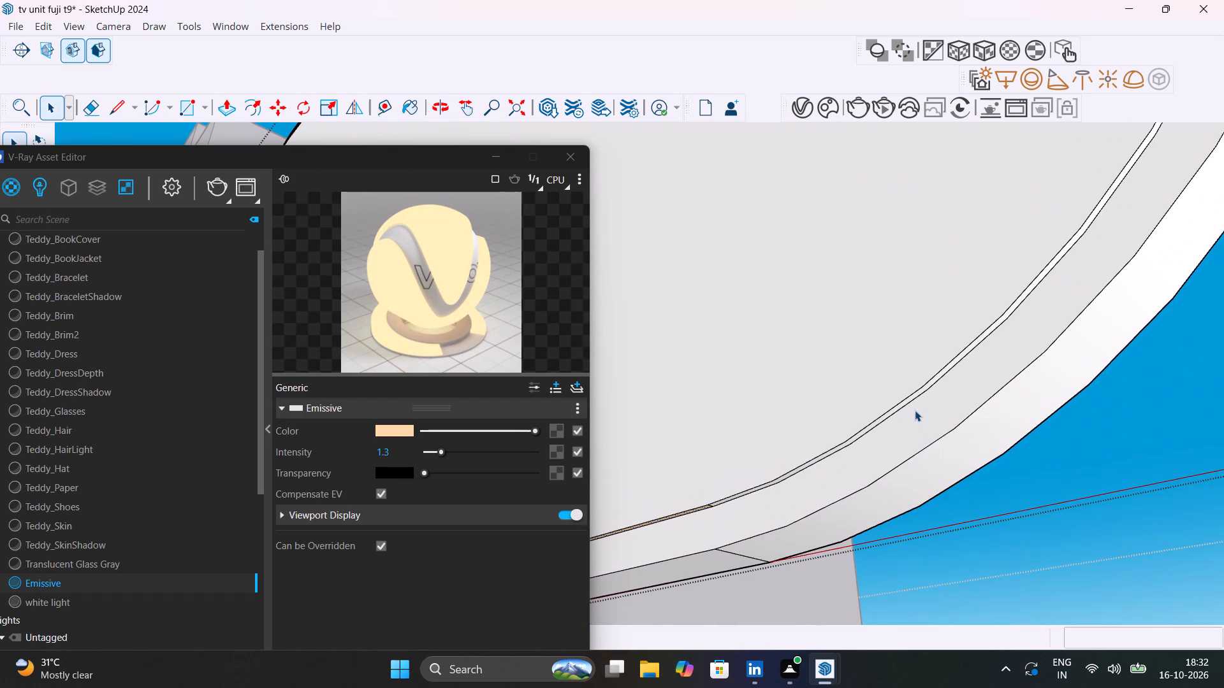
scroll(915, 410, "up", 1)
scroll(864, 440, "up", 9)
left_click(857, 424)
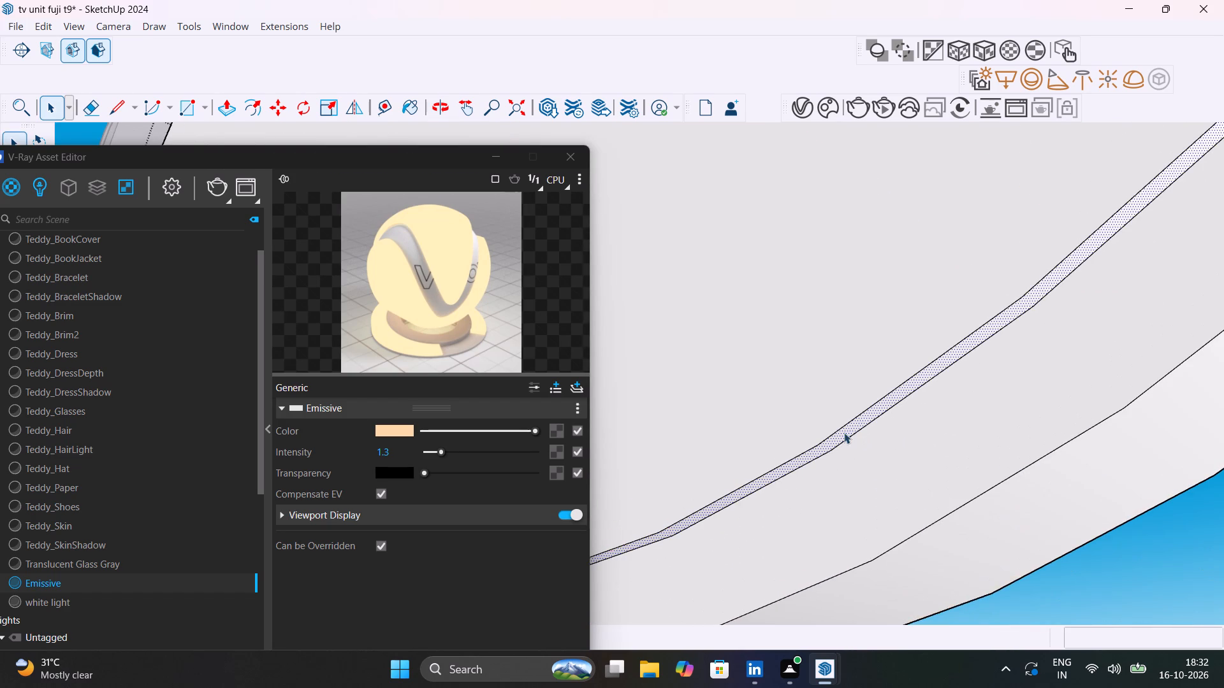
right_click(166, 577)
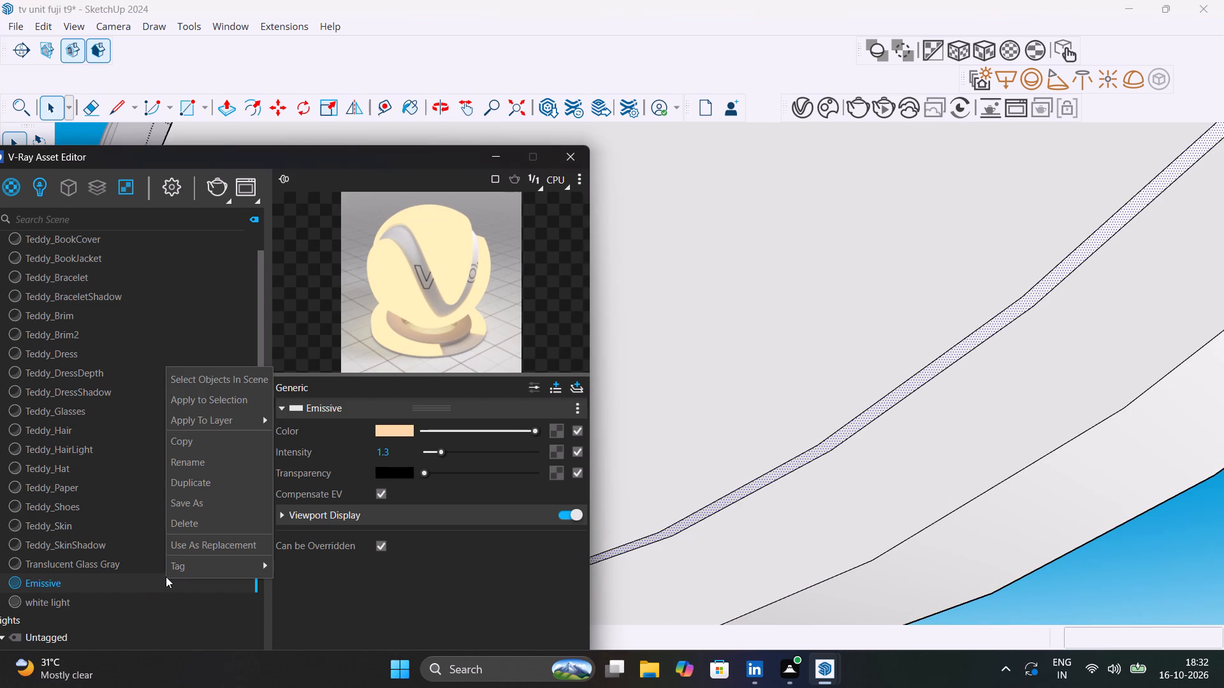
left_click(201, 403)
scroll(481, 492, "down", 7)
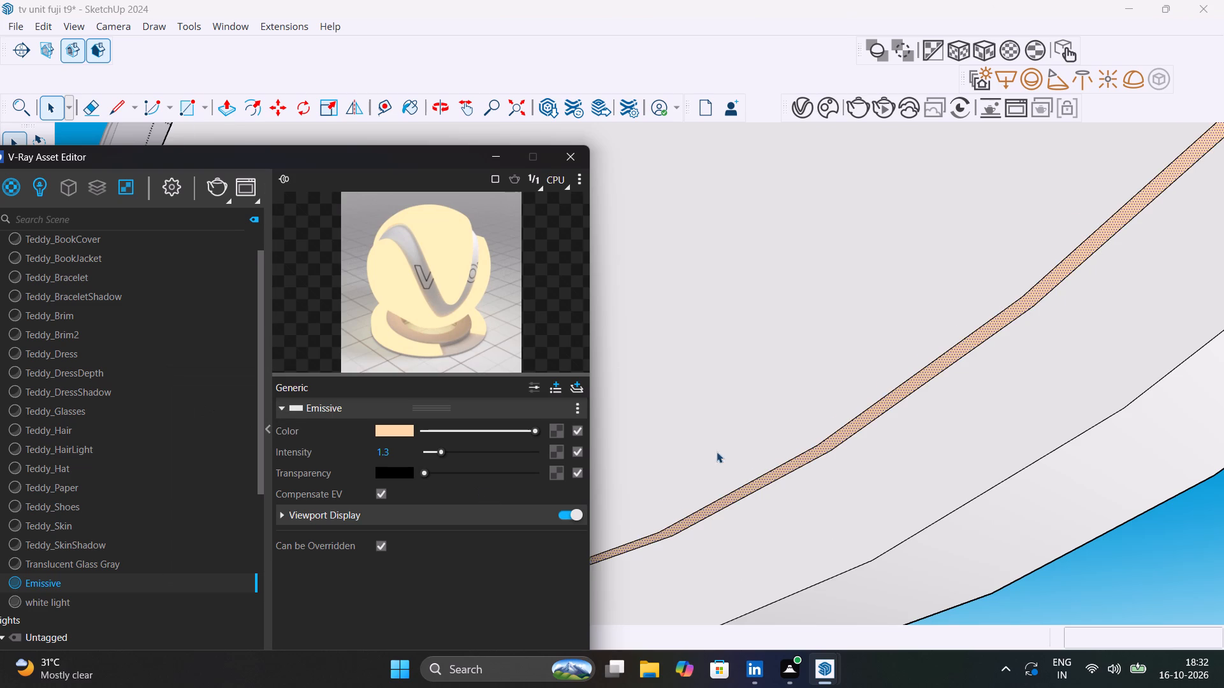
scroll(717, 452, "down", 20)
scroll(717, 452, "down", 2)
middle_click_drag(727, 456, 717, 563)
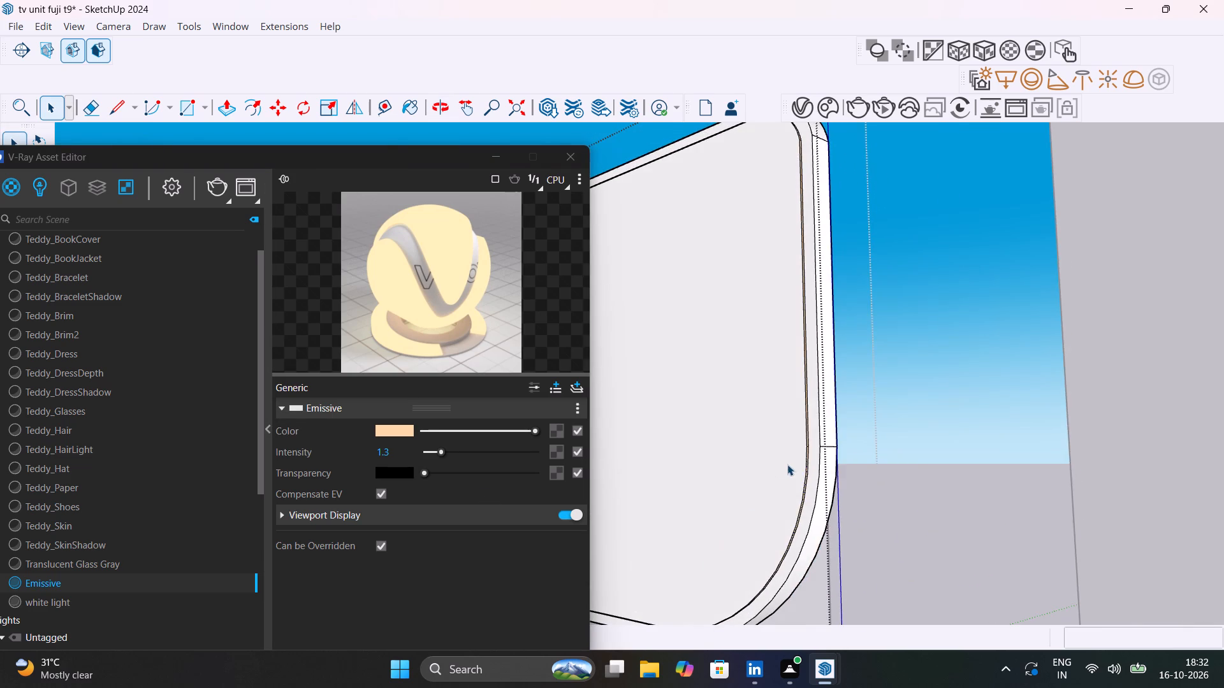
scroll(789, 464, "up", 10)
scroll(831, 470, "down", 12)
left_click(969, 382)
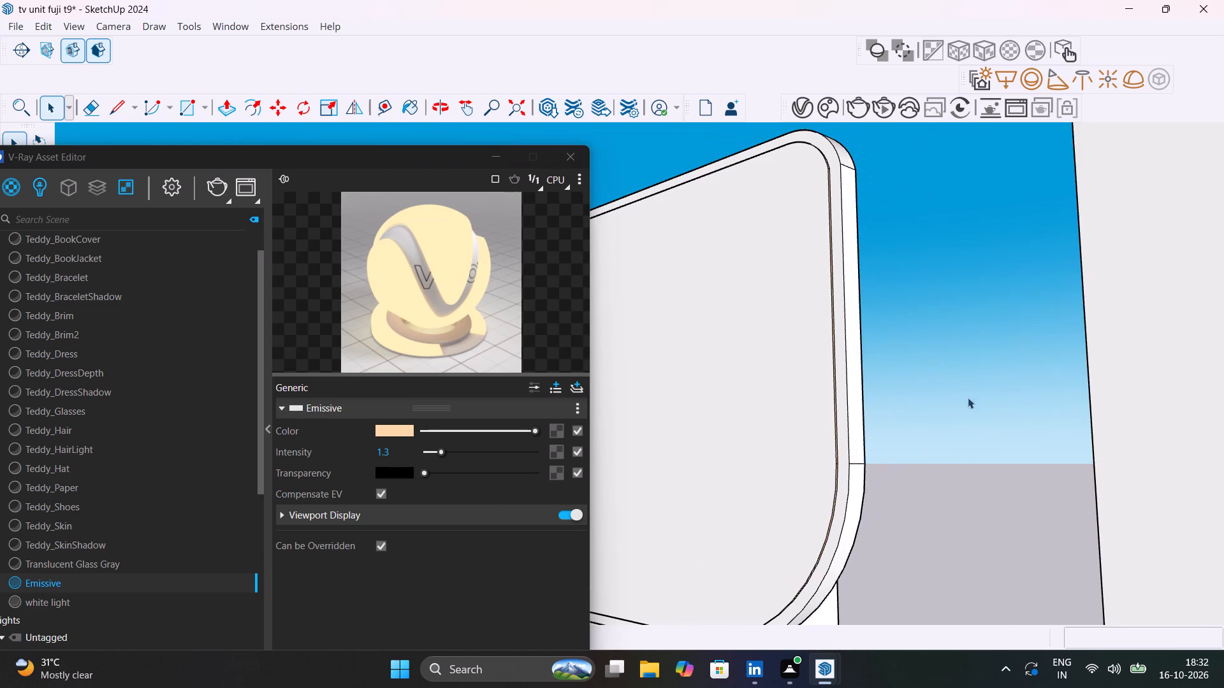
Unhide the hidden back wall, fluted panel and base parts around the TV panel.
scroll(968, 398, "down", 6)
middle_click_drag(808, 551, 780, 565)
middle_click_drag(860, 475, 557, 622)
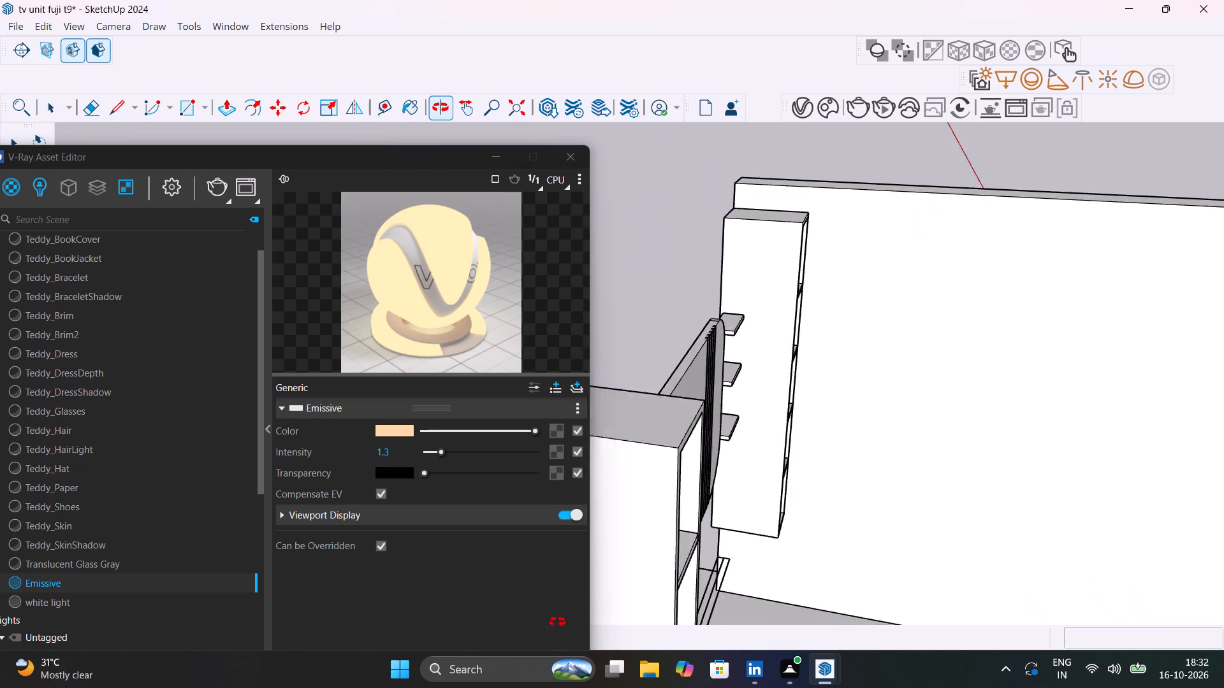
middle_click_drag(557, 622, 499, 594)
scroll(743, 439, "up", 1)
middle_click_drag(747, 440, 697, 461)
scroll(848, 445, "down", 20)
middle_click_drag(980, 511, 836, 420, "shift")
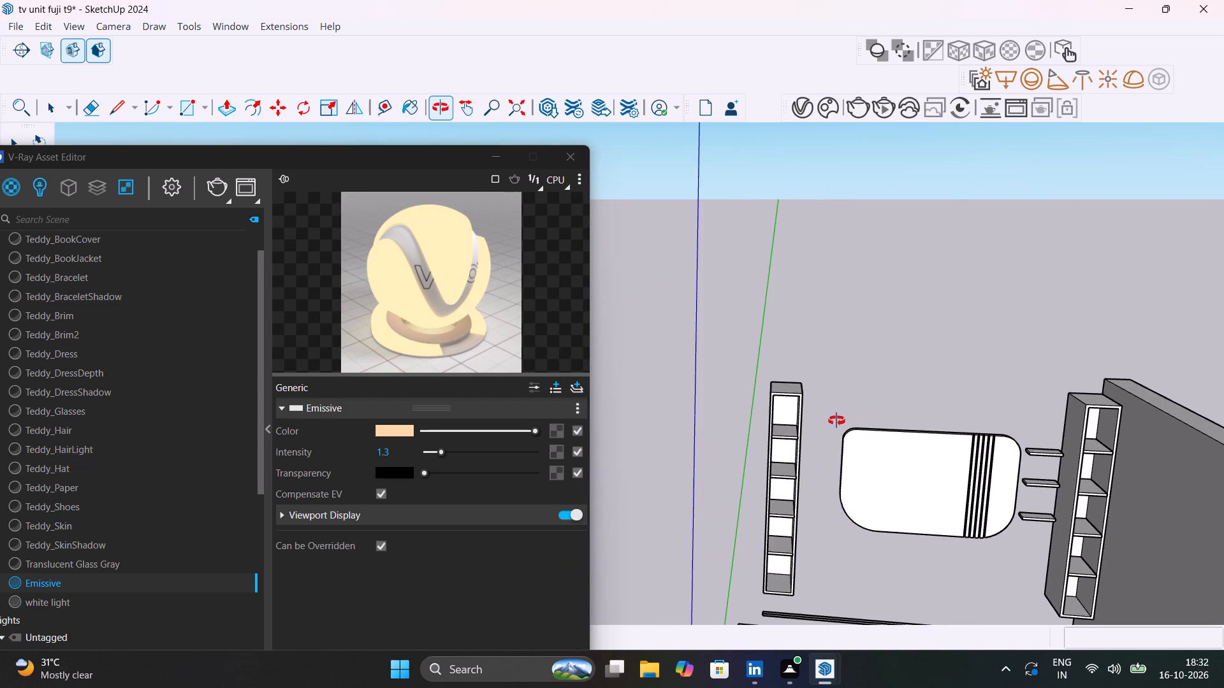
middle_click_drag(836, 420, 837, 421, "shift")
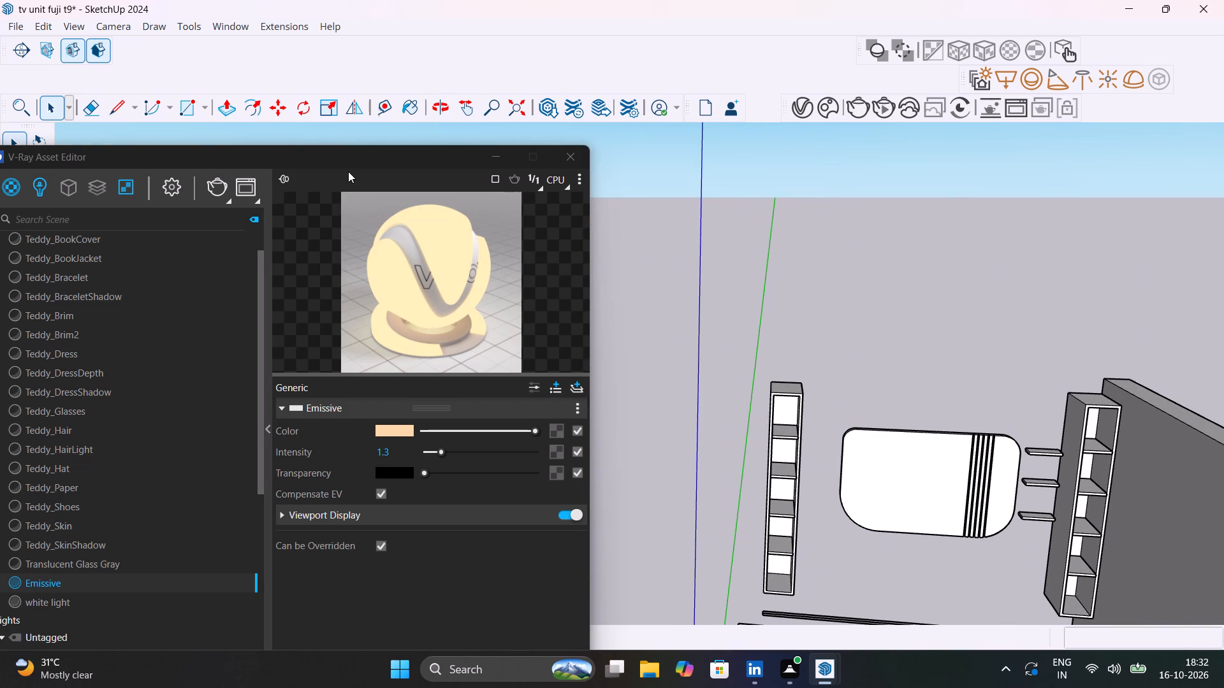
left_click(45, 26)
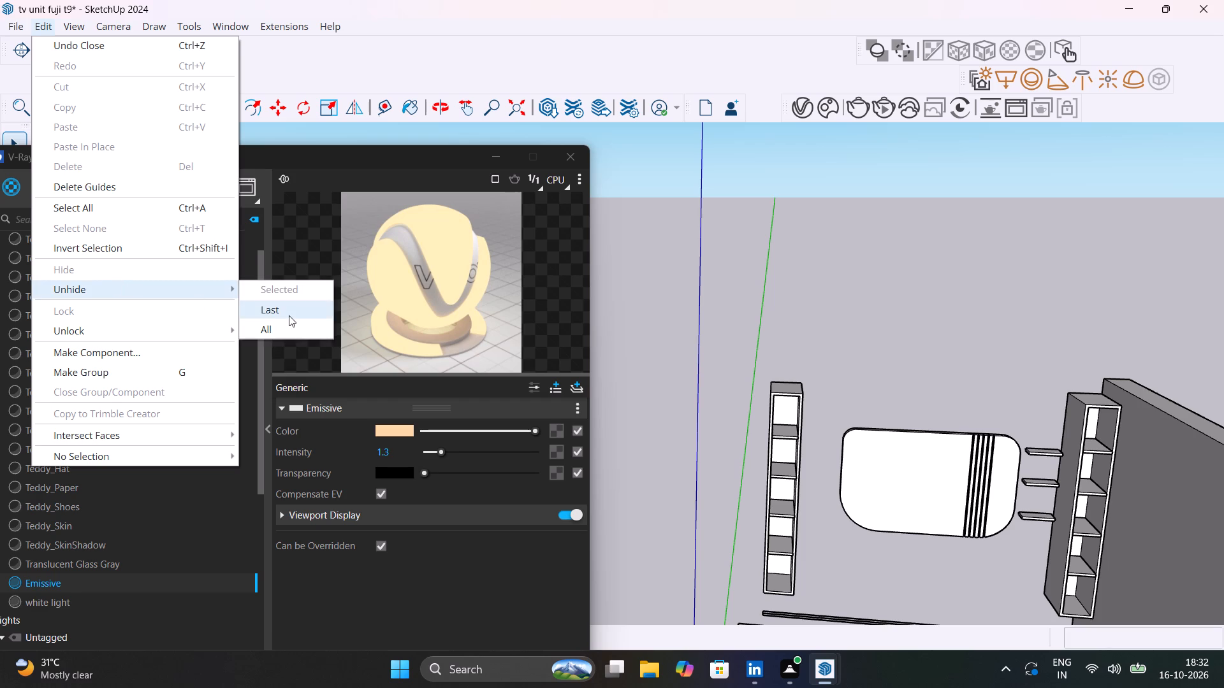
left_click(290, 322)
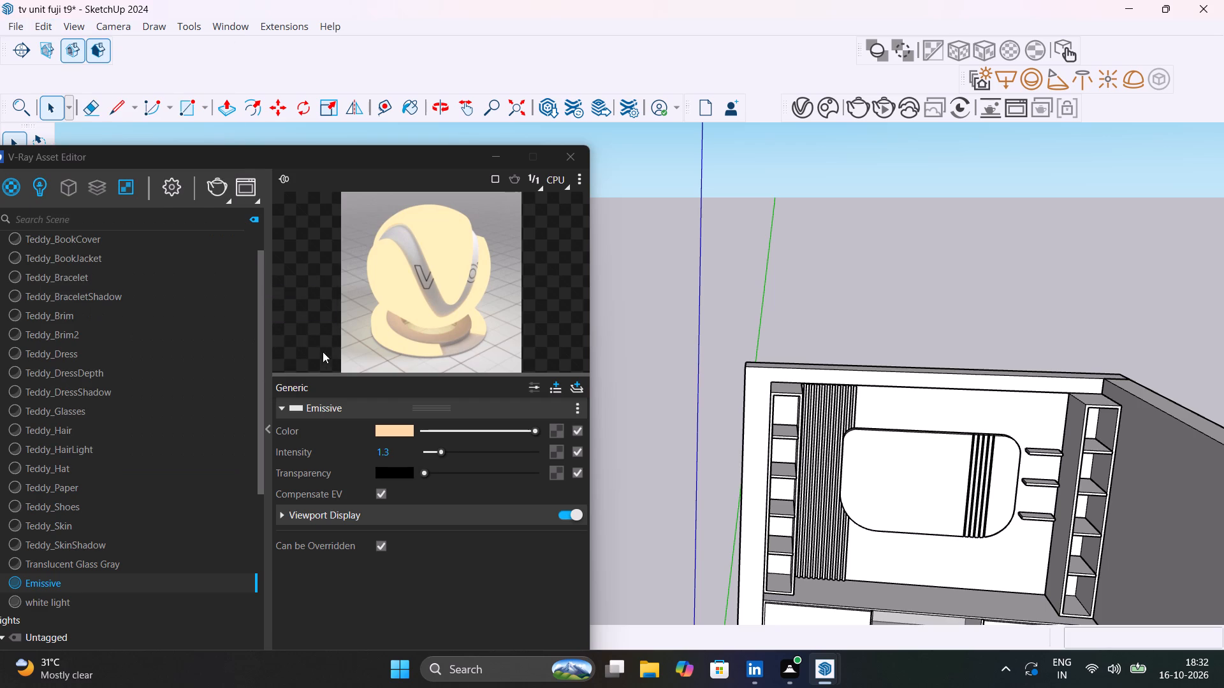
Apply the white light material to the back face of the TV panel's first vertical groove, nearest the plain area.
scroll(962, 454, "up", 20)
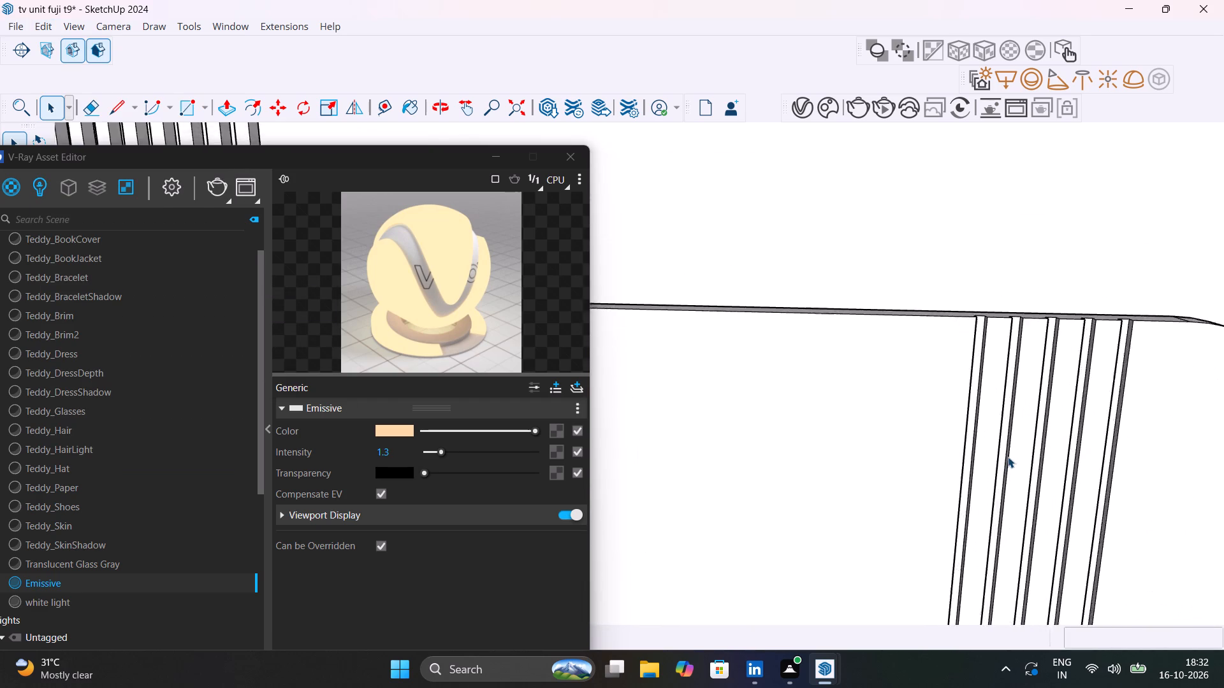
scroll(1008, 457, "up", 7)
middle_click_drag(1009, 448, 783, 511)
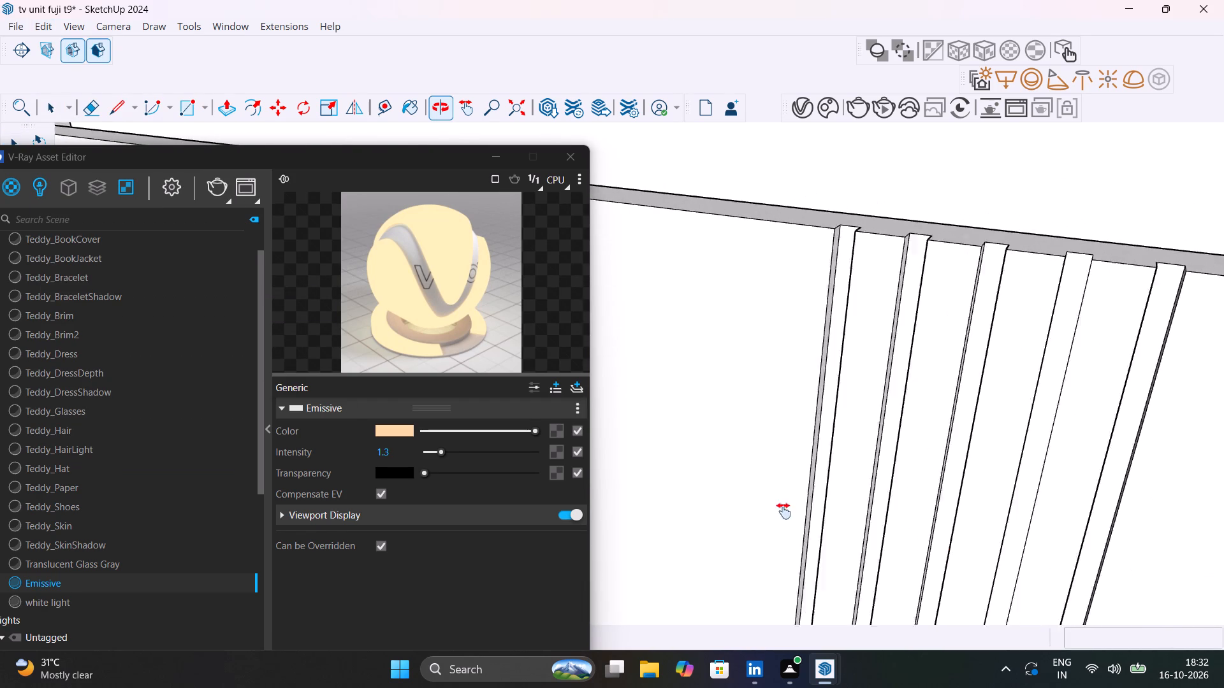
middle_click_drag(783, 511, 711, 510)
left_click(54, 602)
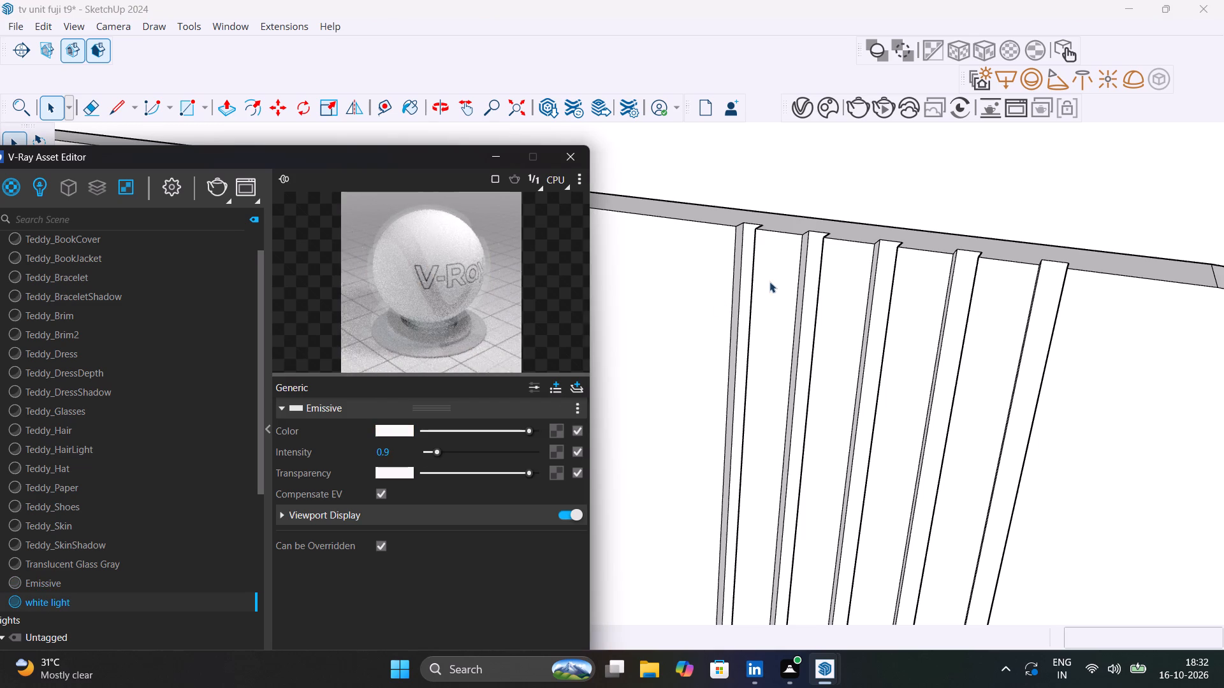
scroll(794, 235, "up", 7)
middle_click_drag(768, 257, 850, 271)
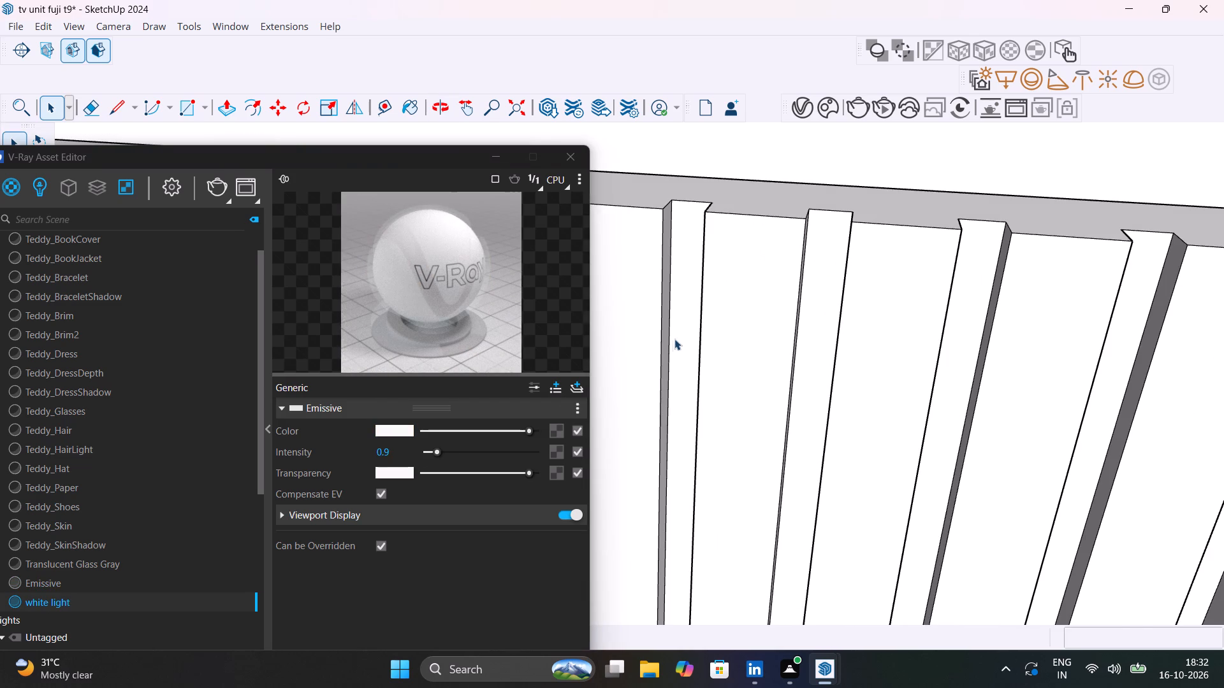
double_click(676, 340)
left_click(674, 327)
scroll(688, 283, "up", 5)
middle_click_drag(689, 282, 857, 366, "shift")
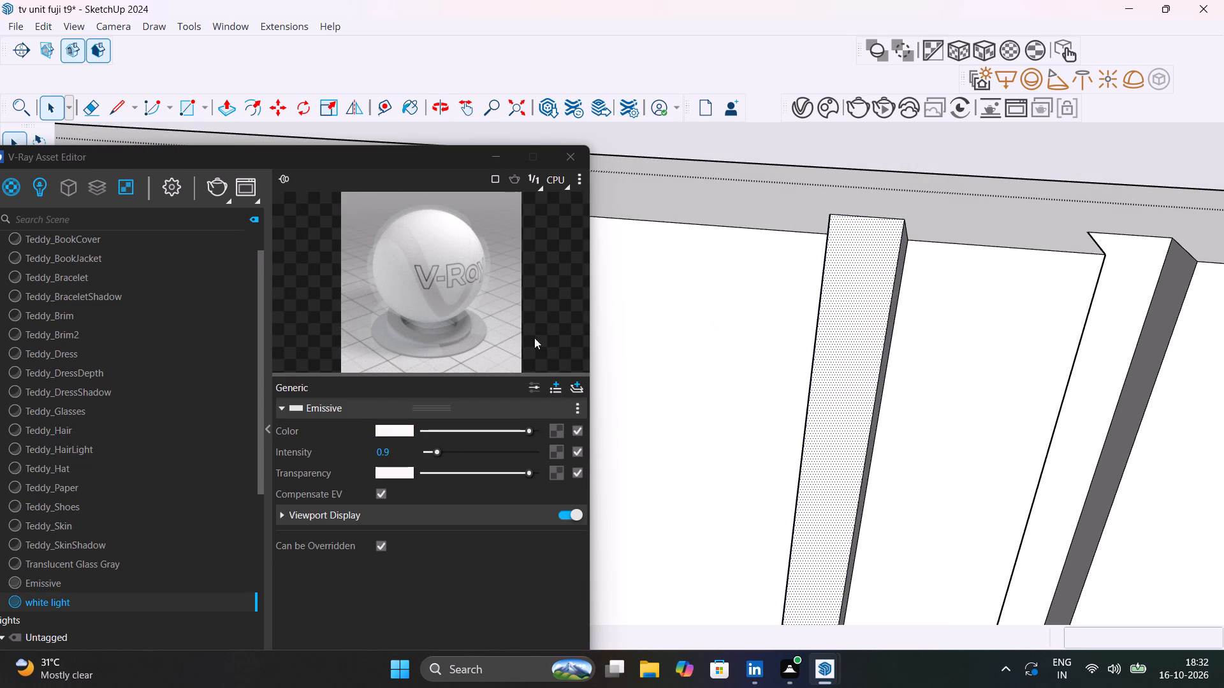
right_click(196, 601)
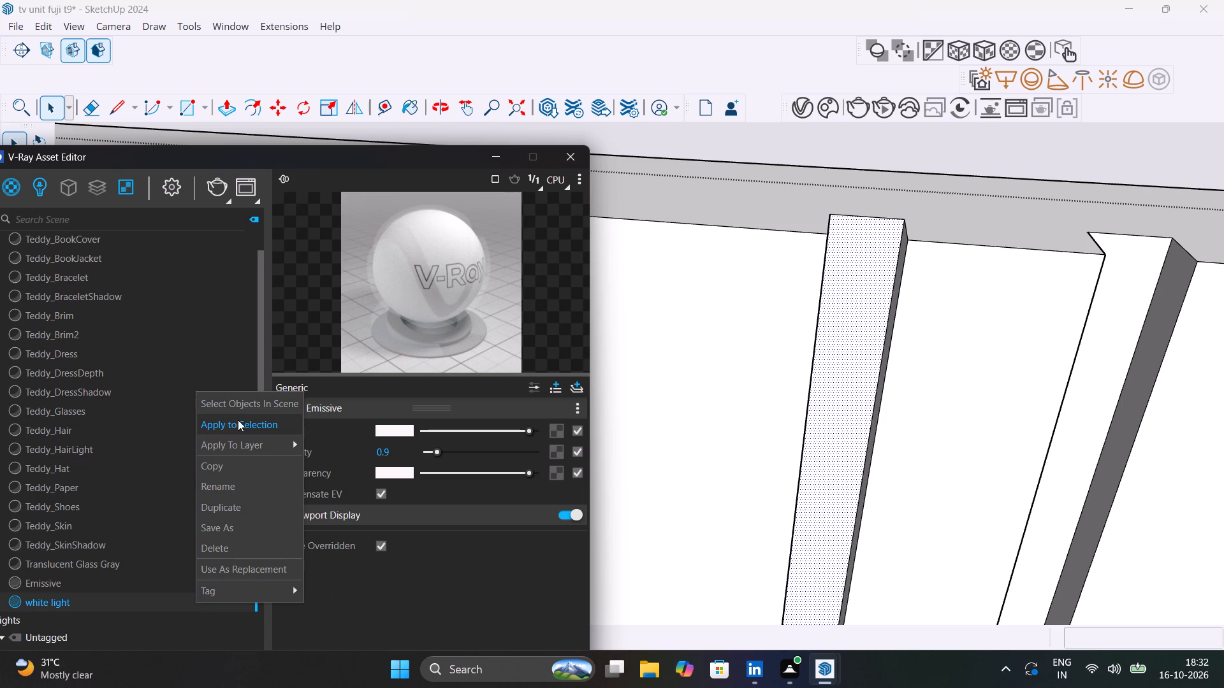
left_click(238, 420)
Apply the white light material to the first groove's side face next to the plain area.
middle_click_drag(914, 334, 748, 317)
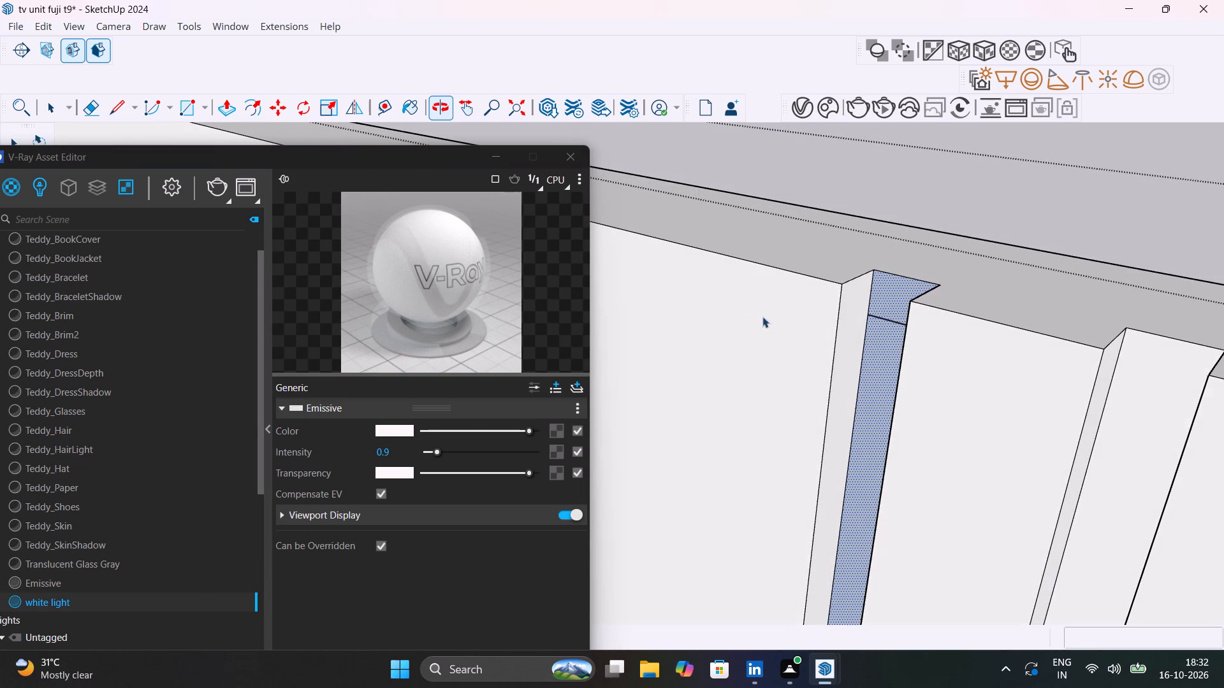
scroll(846, 305, "up", 5)
left_click(852, 306)
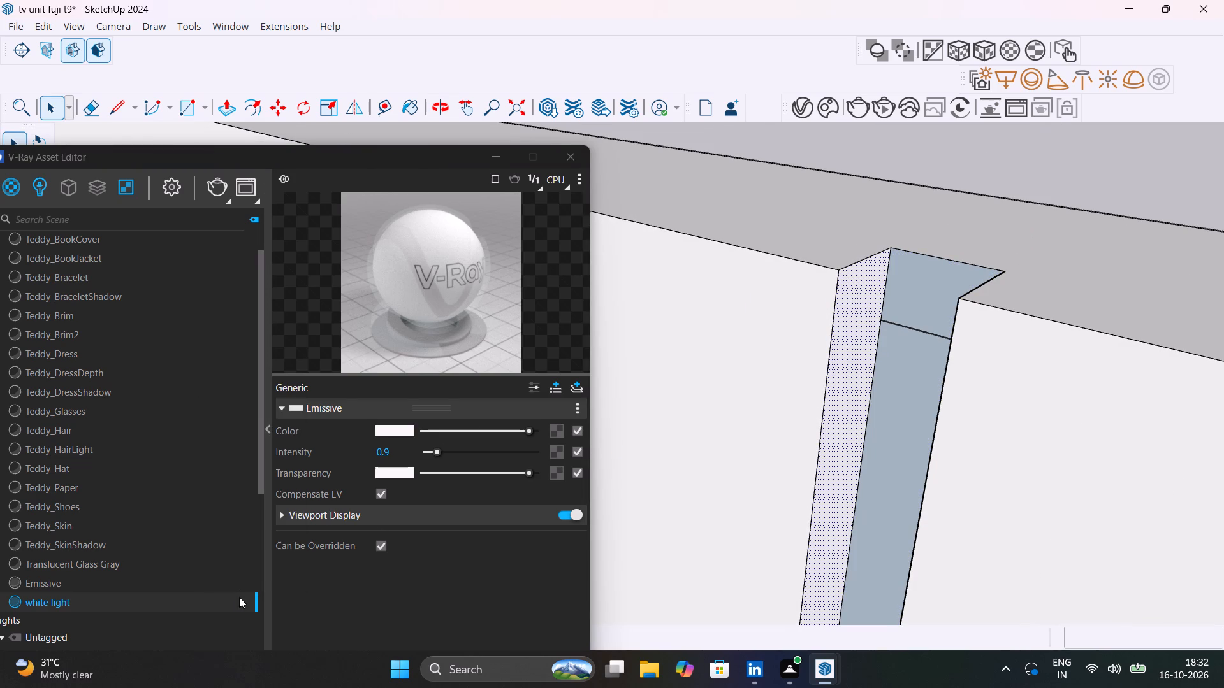
right_click(237, 601)
left_click(296, 417)
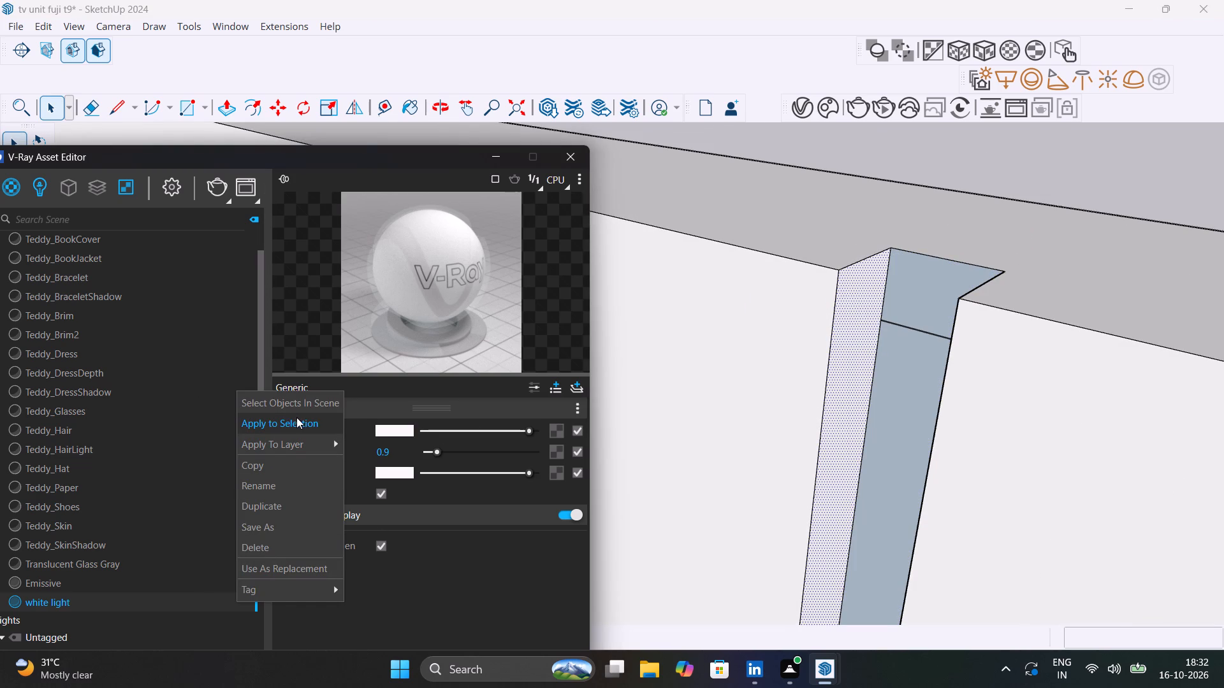
Apply the white light material to the first groove's opposite side face, towards the second groove.
middle_click_drag(768, 466, 1058, 477)
scroll(946, 278, "up", 5)
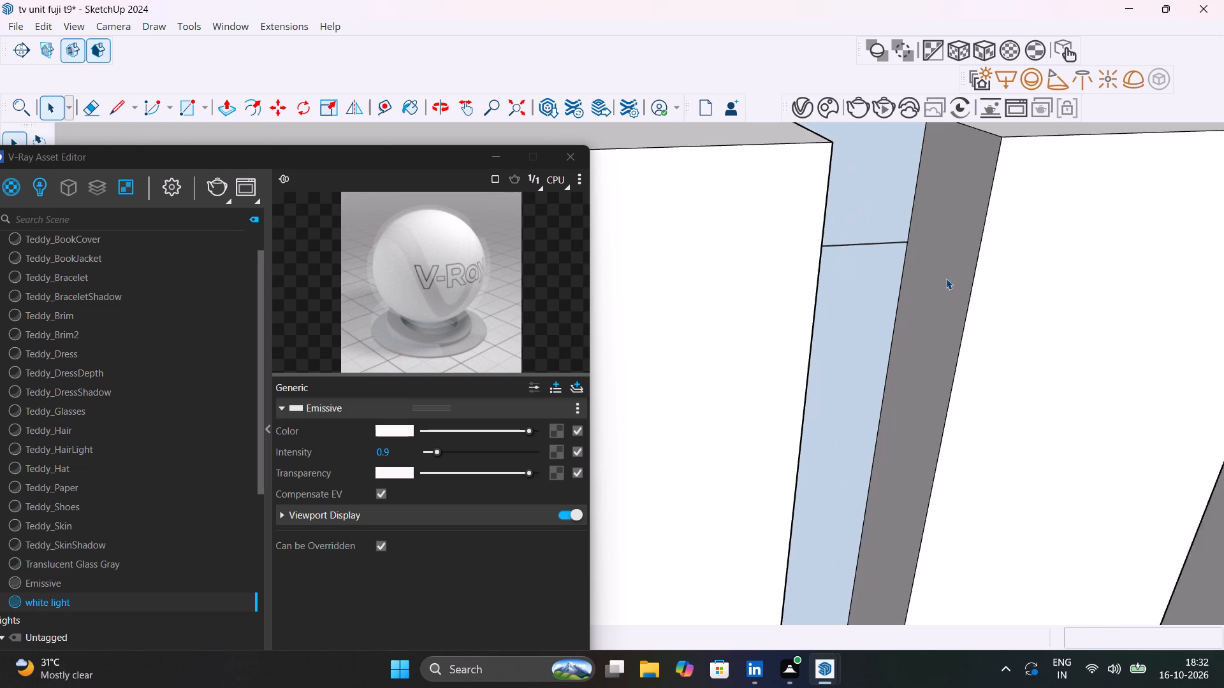
left_click(946, 278)
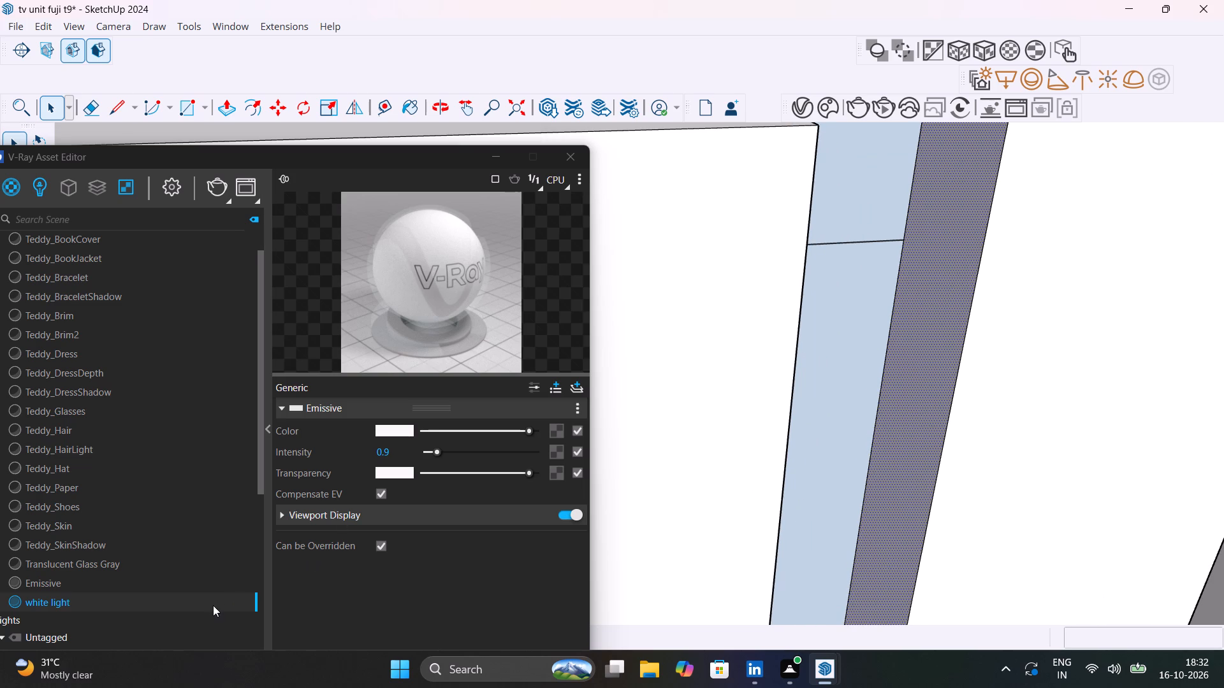
right_click(213, 605)
left_click(226, 427)
Examine the line crossing the first groove's back and side faces near its upper end from several angles.
scroll(345, 457, "down", 14)
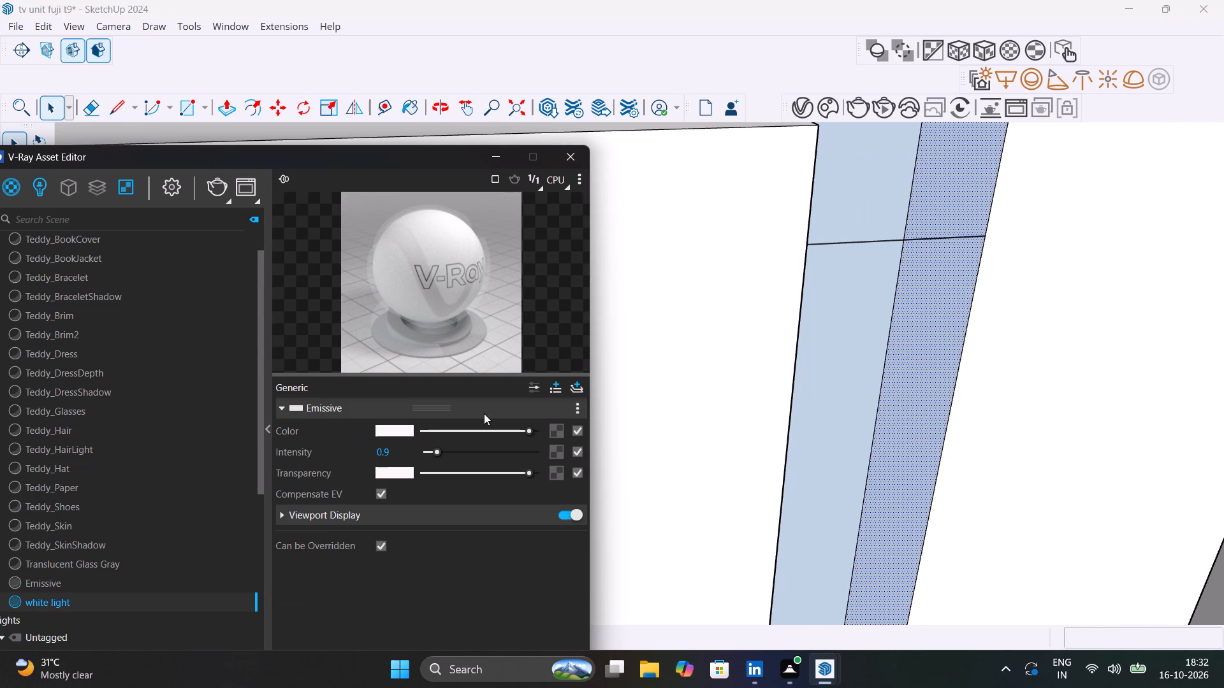
scroll(774, 308, "down", 6)
left_click(831, 263)
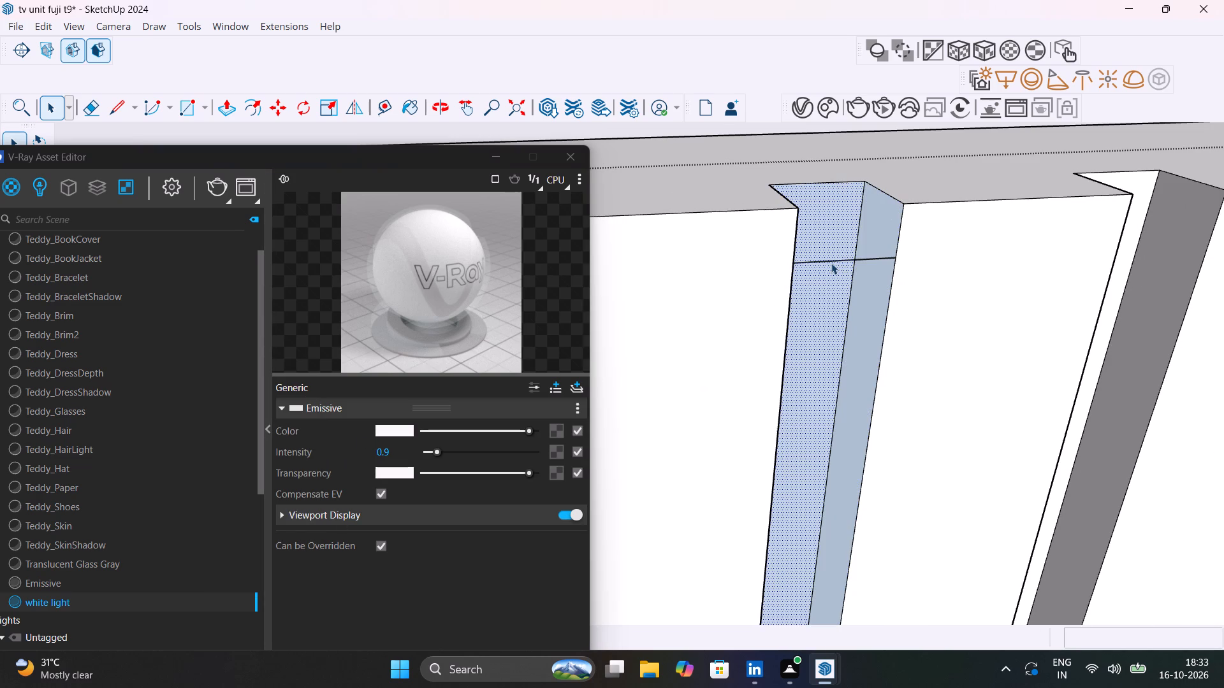
left_click(843, 259)
scroll(859, 261, "up", 10)
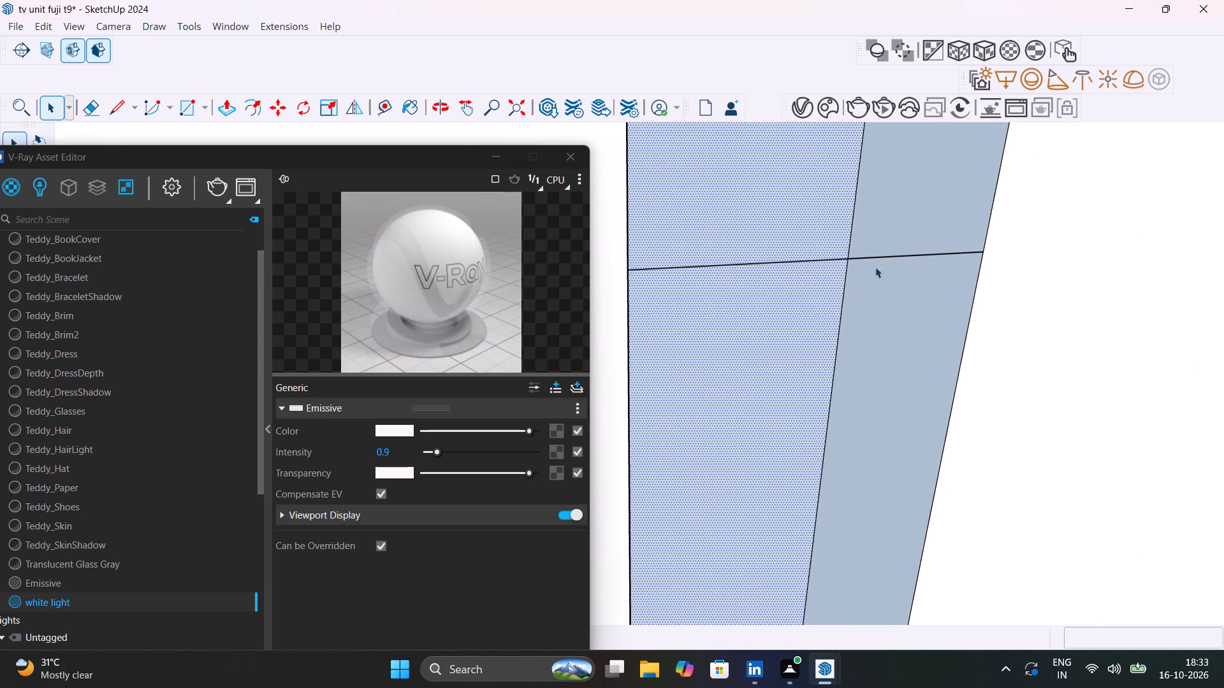
middle_click_drag(900, 262, 1117, 241)
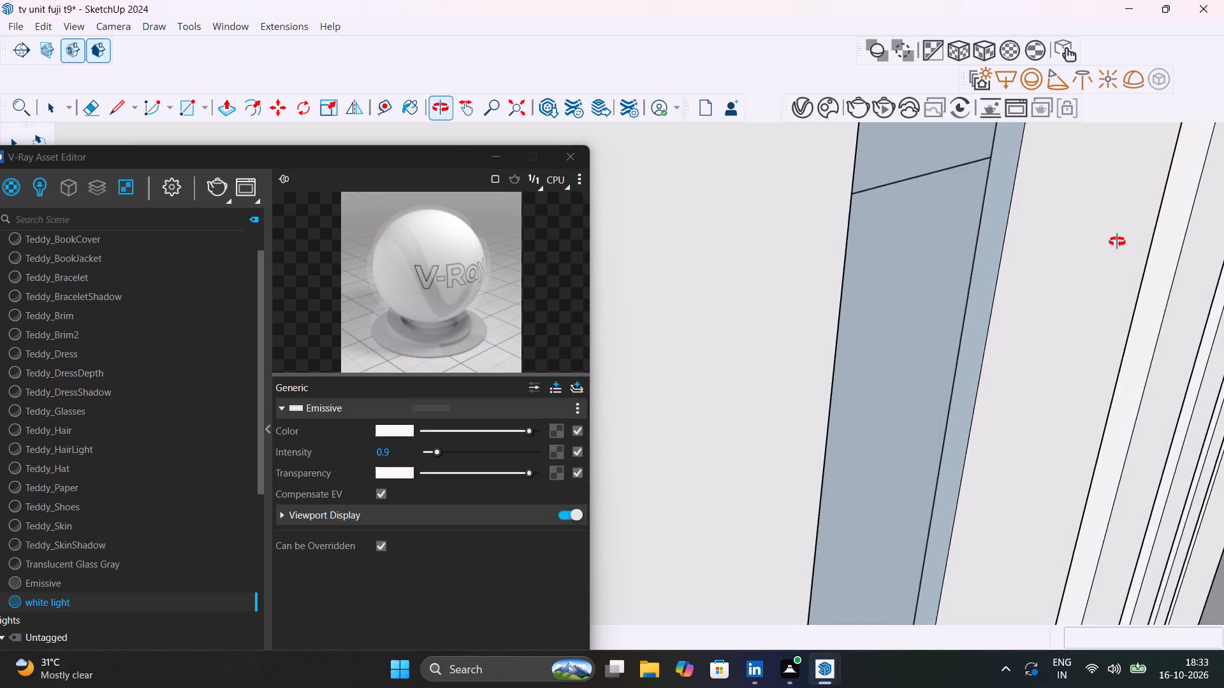
middle_click_drag(1117, 241, 961, 326)
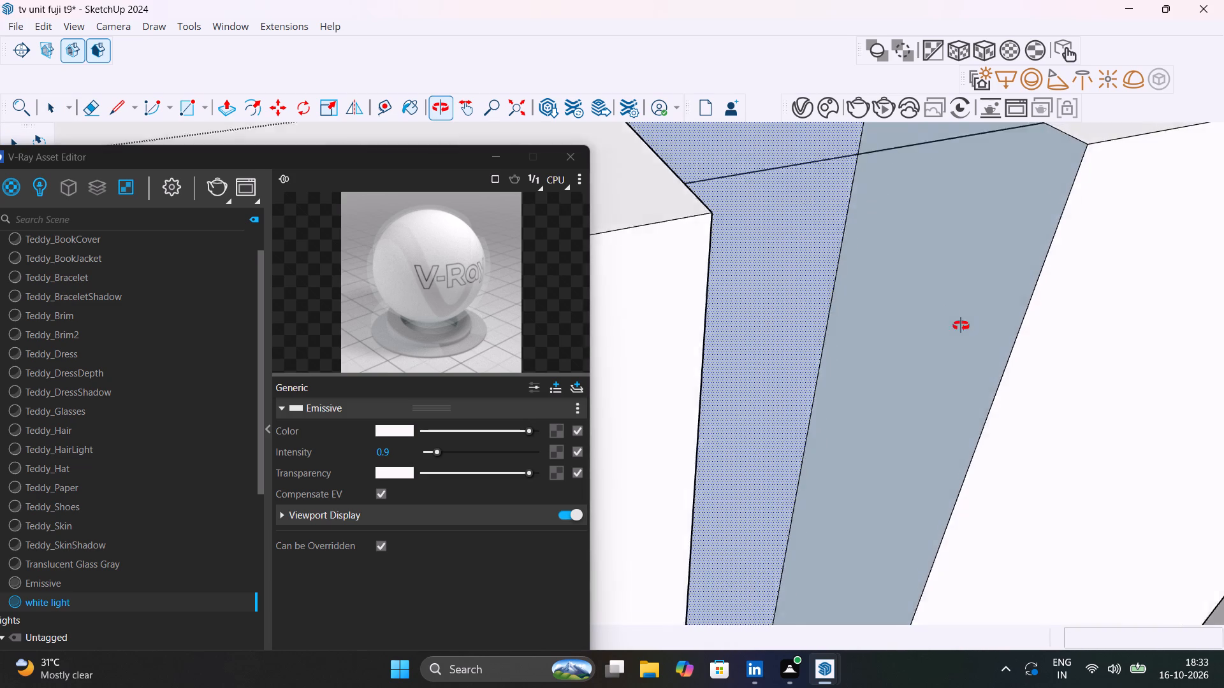
middle_click_drag(961, 326, 912, 301)
scroll(927, 308, "down", 20)
middle_click_drag(950, 275, 738, 224)
scroll(738, 224, "up", 1, "shift")
scroll(852, 350, "up", 12)
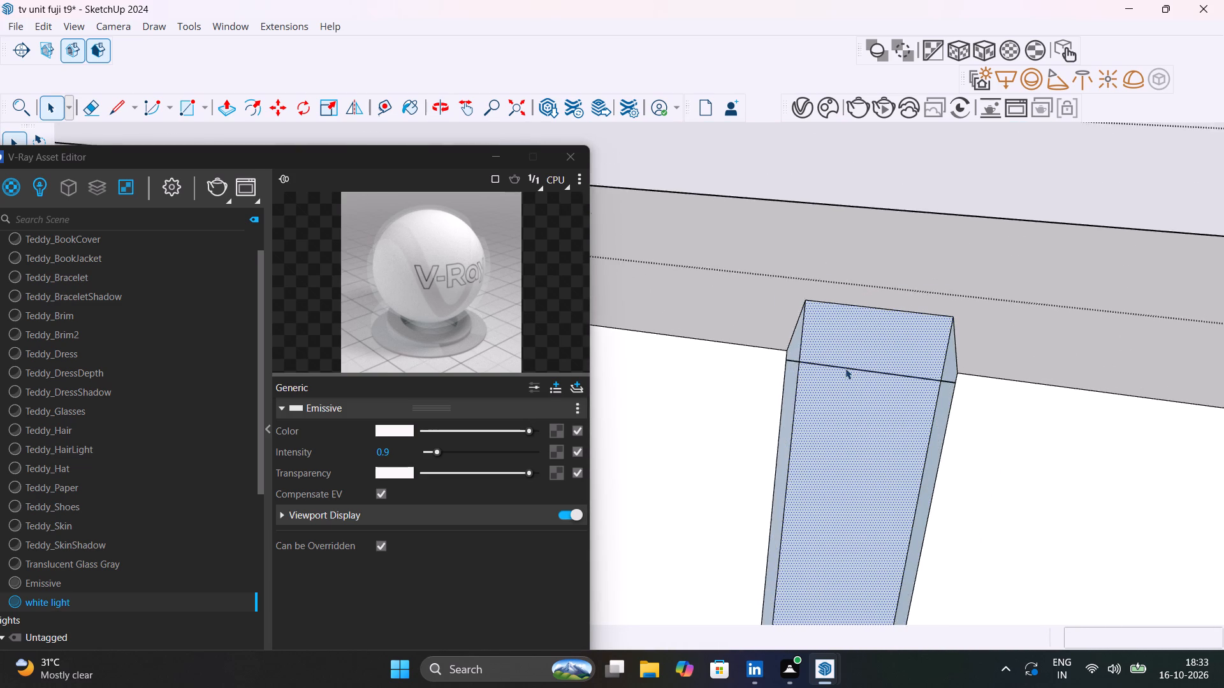
scroll(845, 368, "up", 2)
left_click(766, 357)
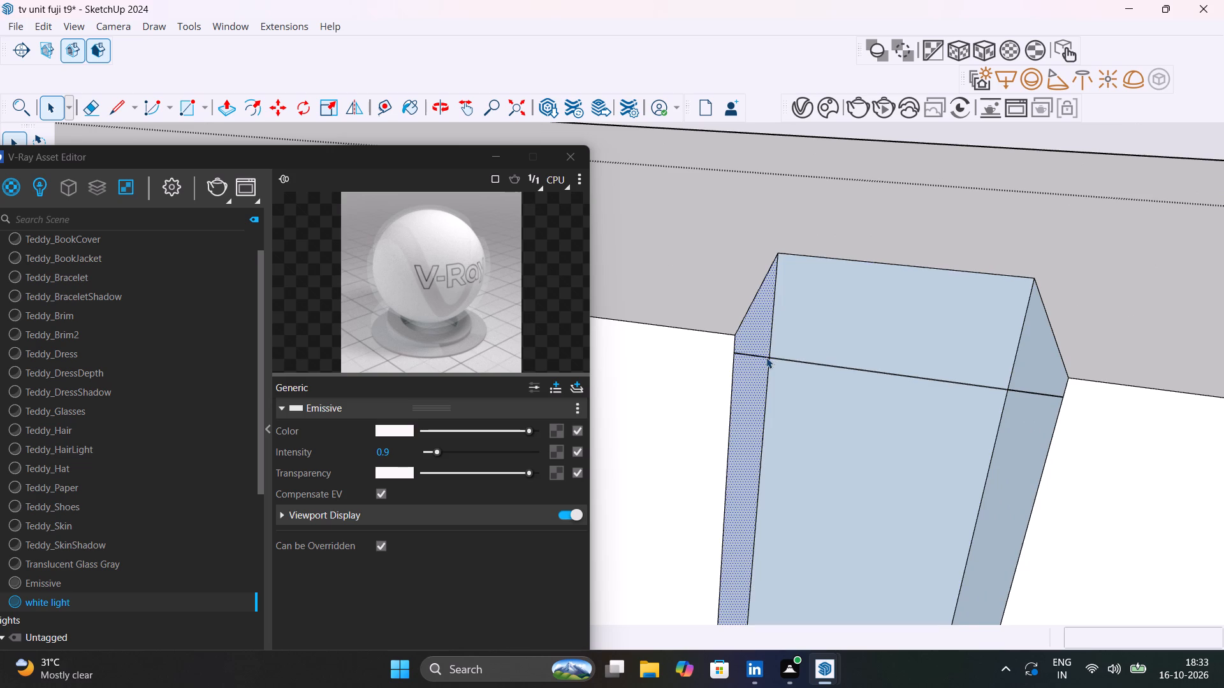
left_click(792, 358)
left_click(813, 361)
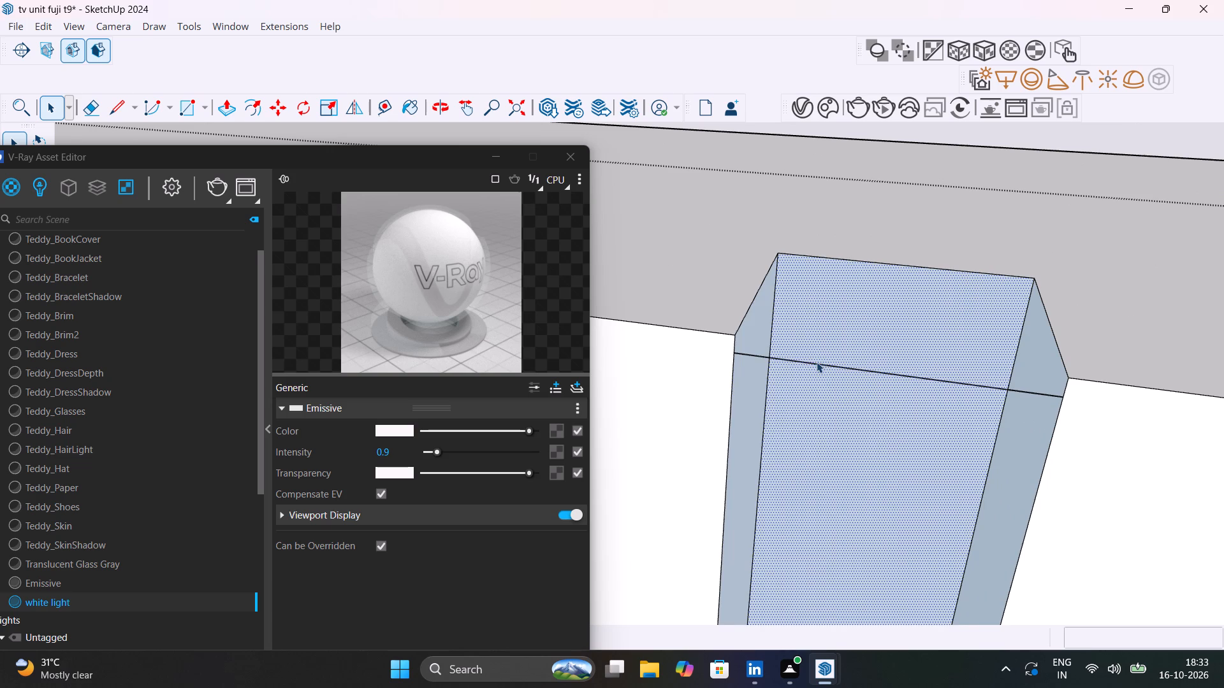
left_click(817, 362)
middle_click_drag(916, 361, 850, 286)
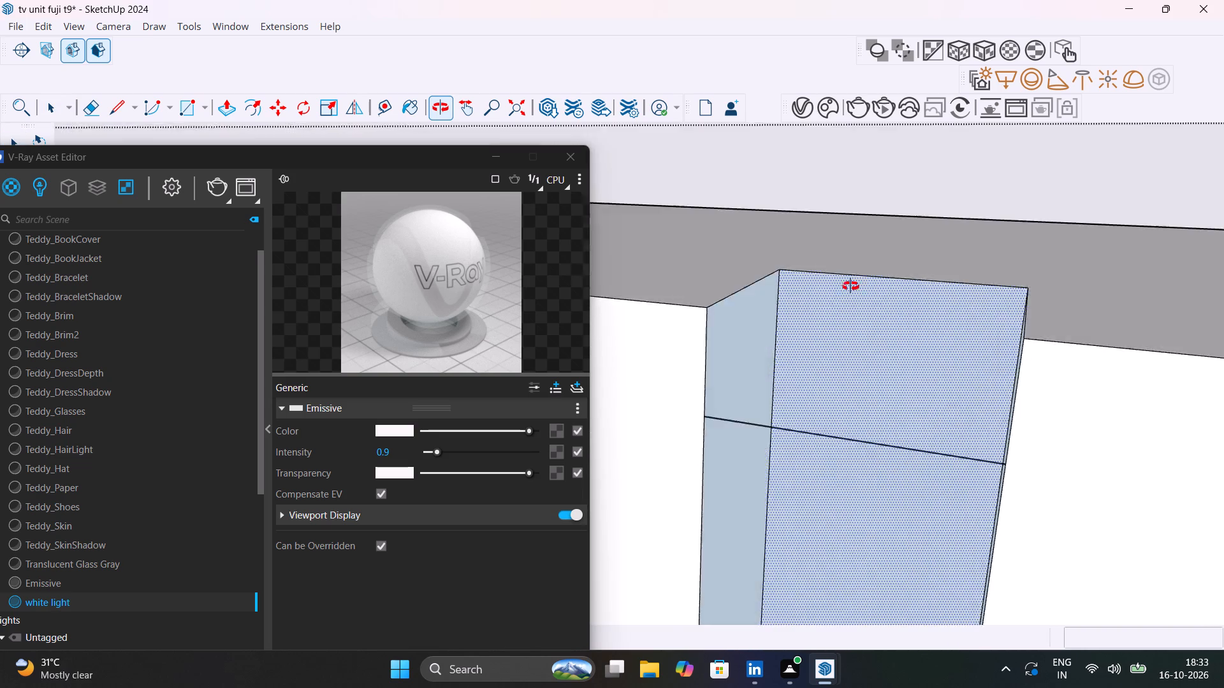
middle_click_drag(850, 286, 745, 338)
scroll(768, 338, "down", 4)
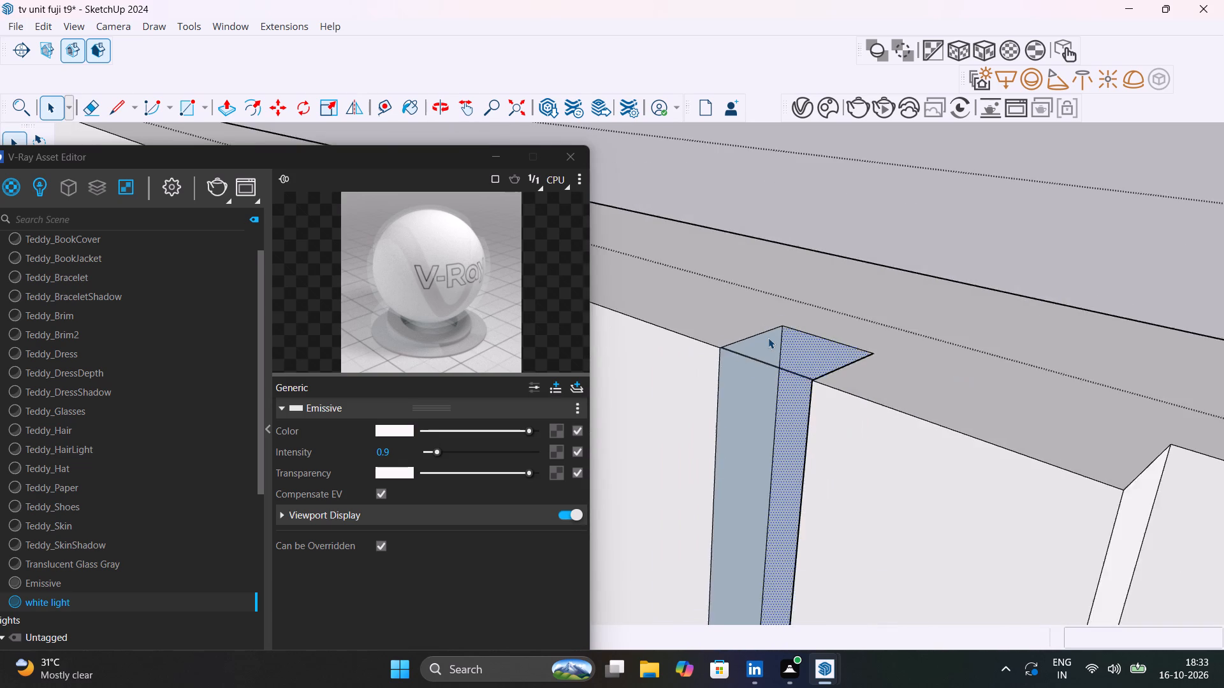
scroll(768, 338, "down", 20)
scroll(768, 338, "down", 7)
Apply the white light material to the back face of the TV panel's second vertical groove.
middle_click_drag(833, 405, 914, 330)
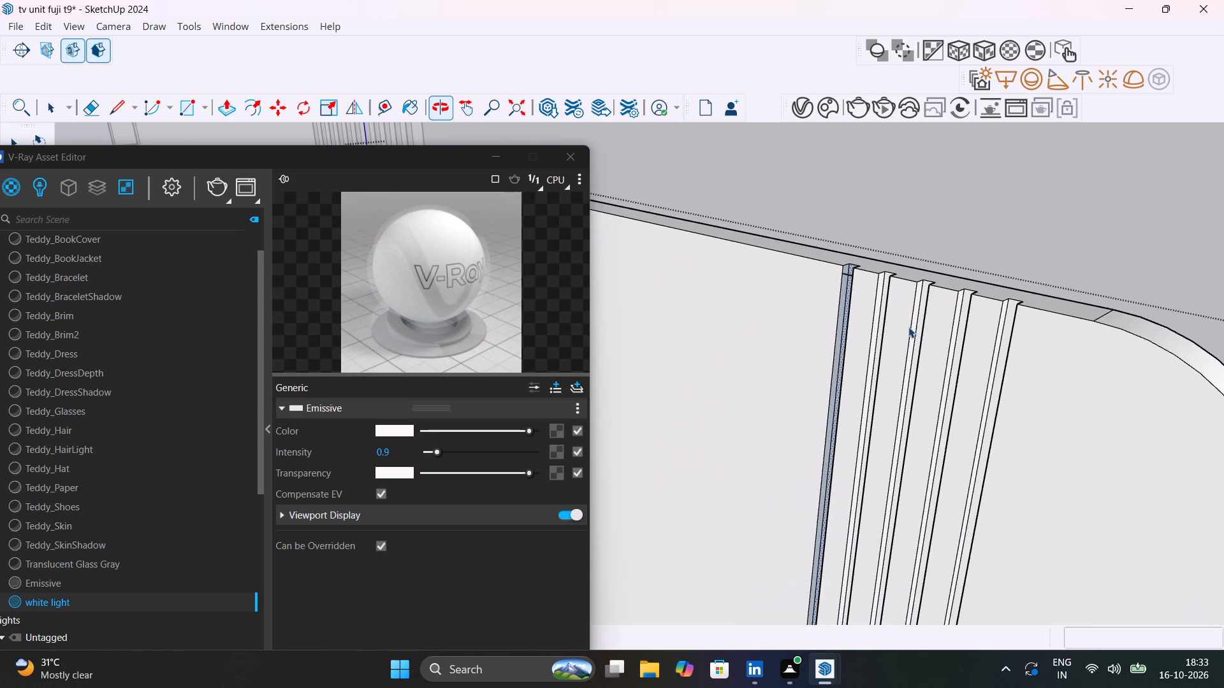
scroll(892, 264, "up", 17)
middle_click_drag(896, 327, 1017, 297)
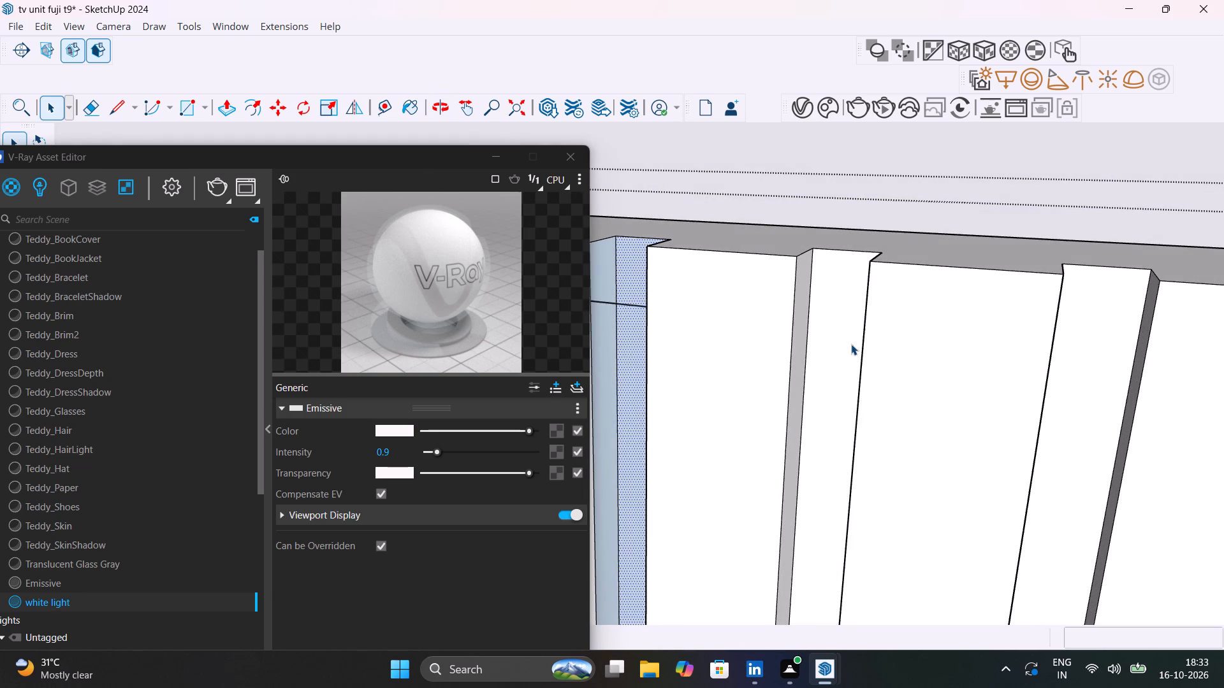
left_click(850, 347)
right_click(186, 599)
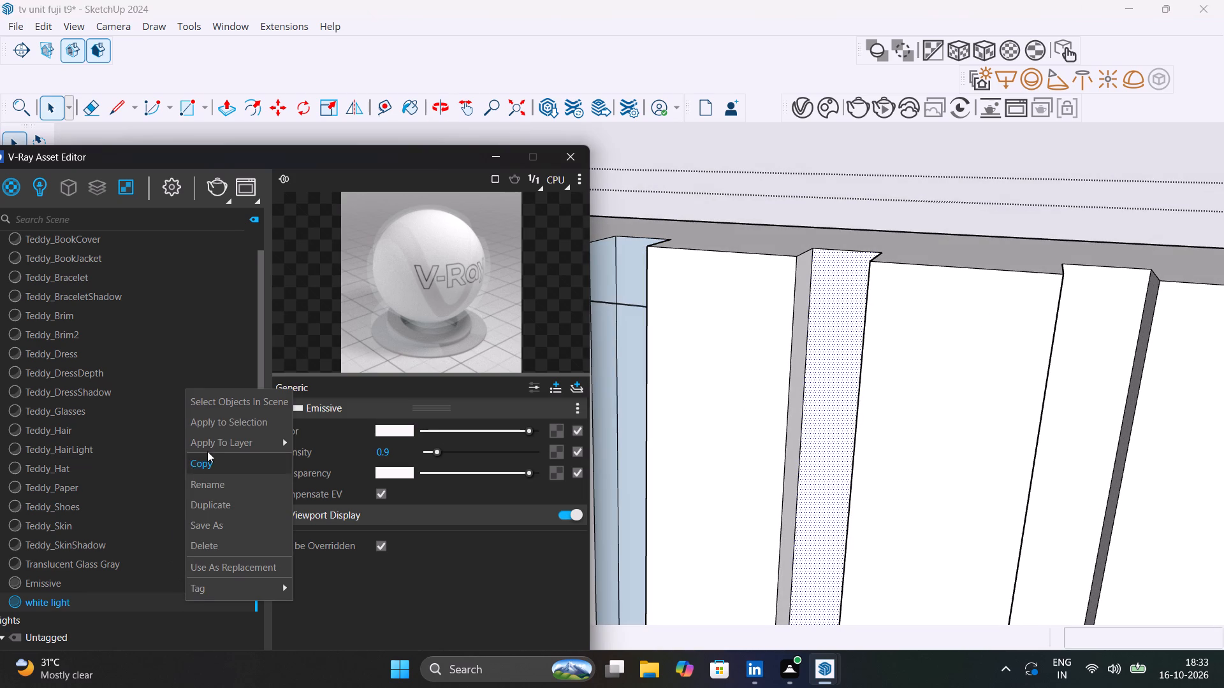
left_click(244, 421)
Apply the white light material to both side faces of the second groove, starting with the one nearest the first groove.
middle_click_drag(817, 366, 732, 369)
scroll(771, 317, "up", 8)
left_click(802, 305)
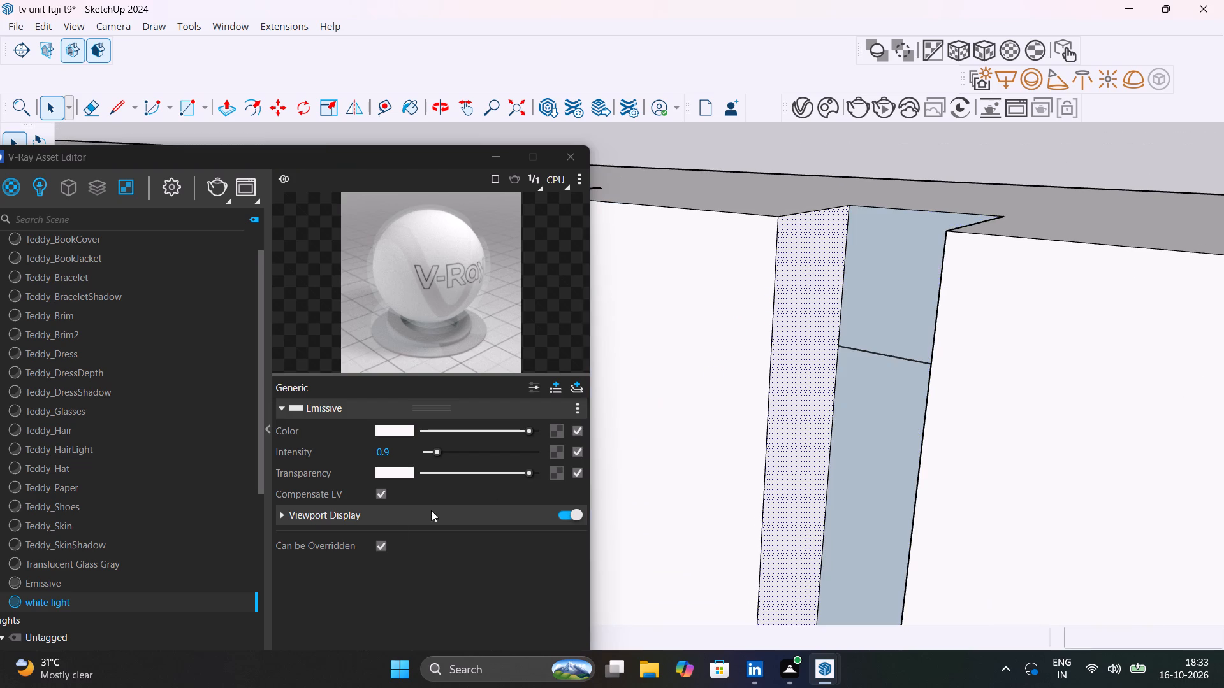
right_click(145, 598)
left_click(175, 424)
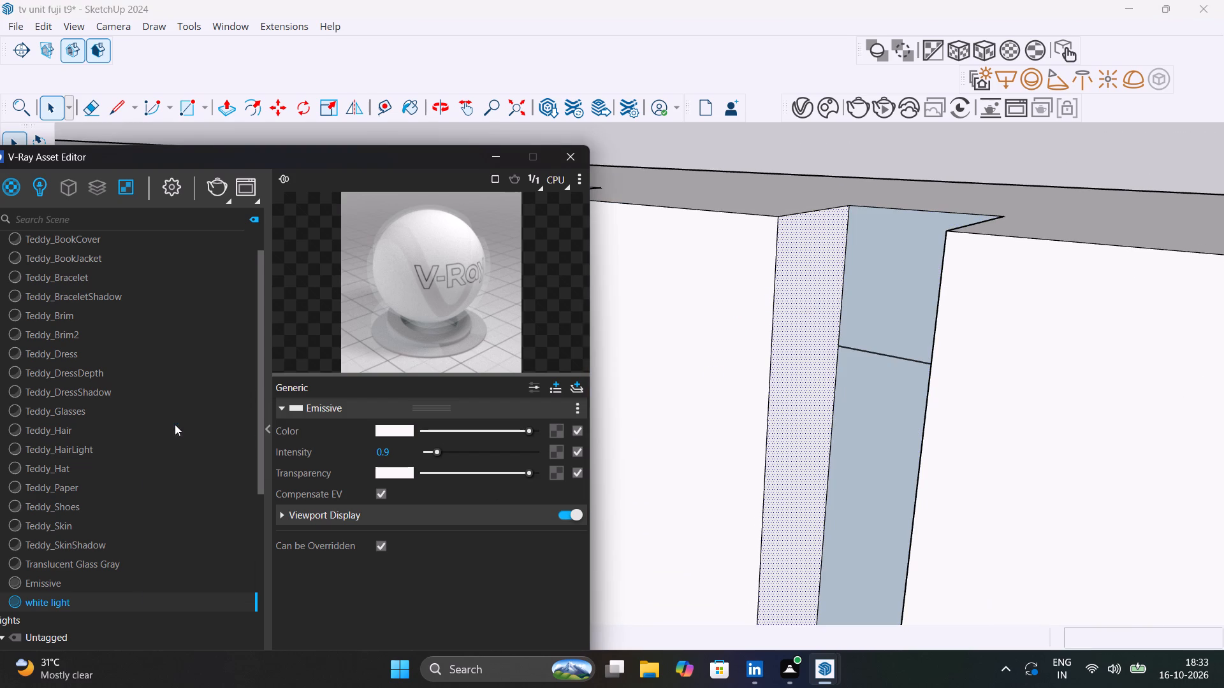
middle_click_drag(889, 380, 1179, 421)
left_click(1026, 280)
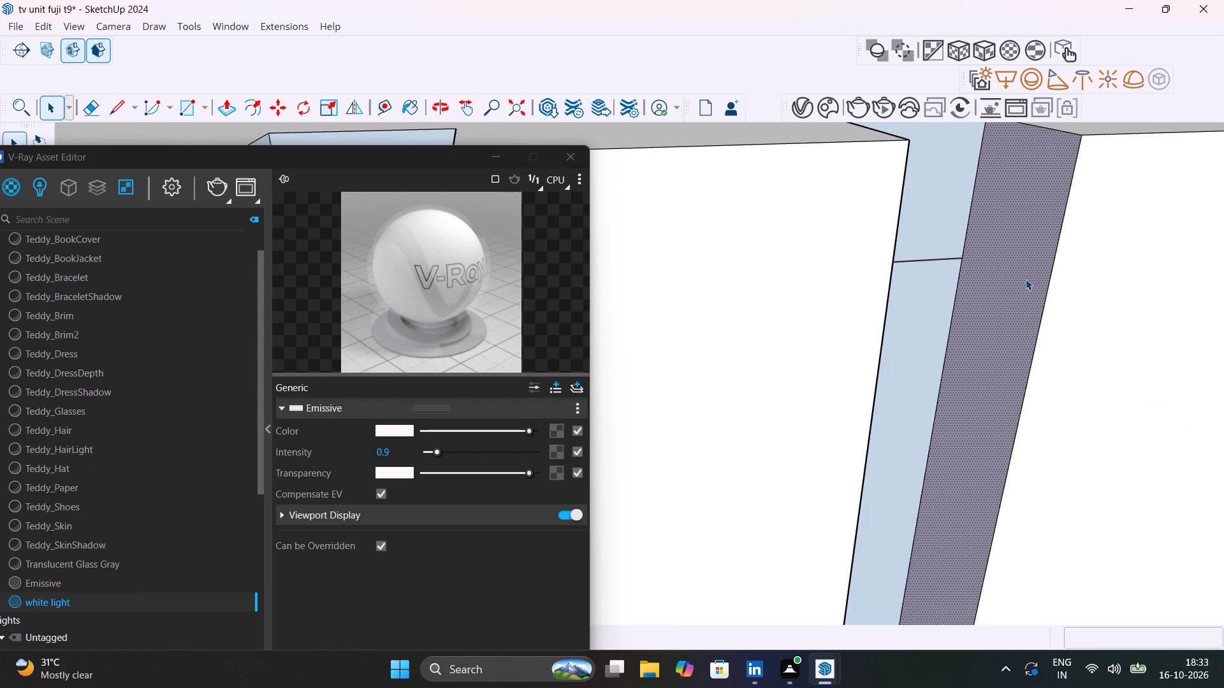
right_click(136, 609)
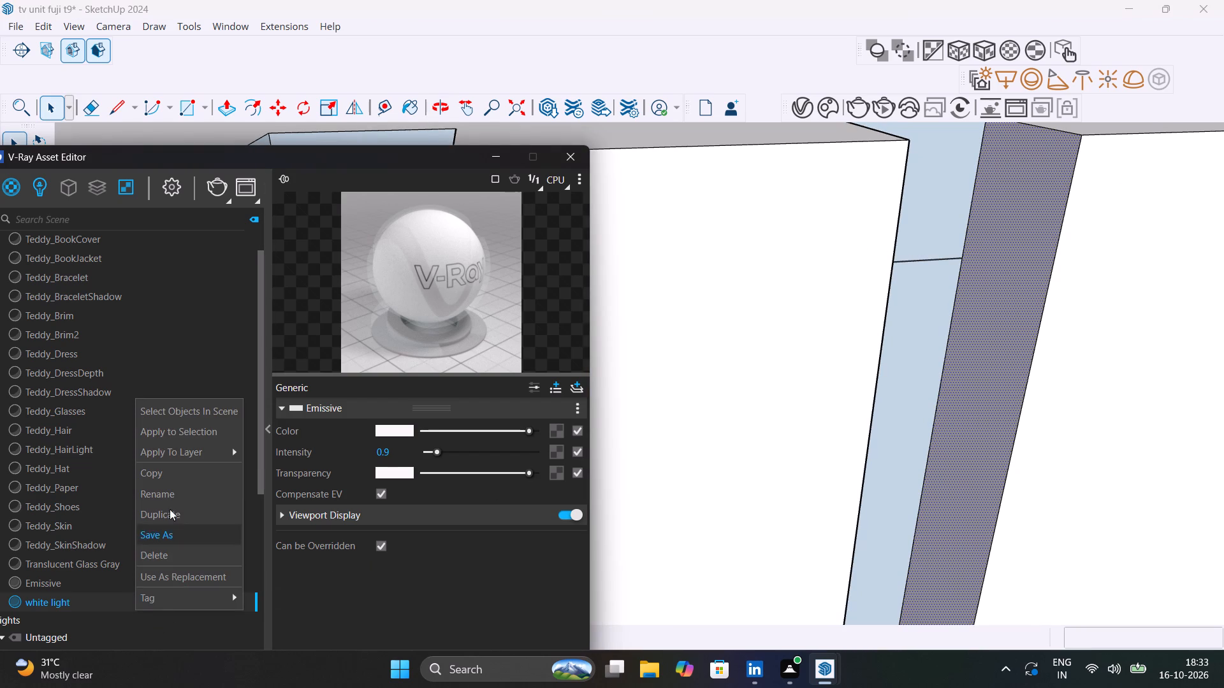
left_click(183, 427)
Apply the white light material to the back face of the TV panel's third vertical groove.
scroll(982, 378, "down", 8)
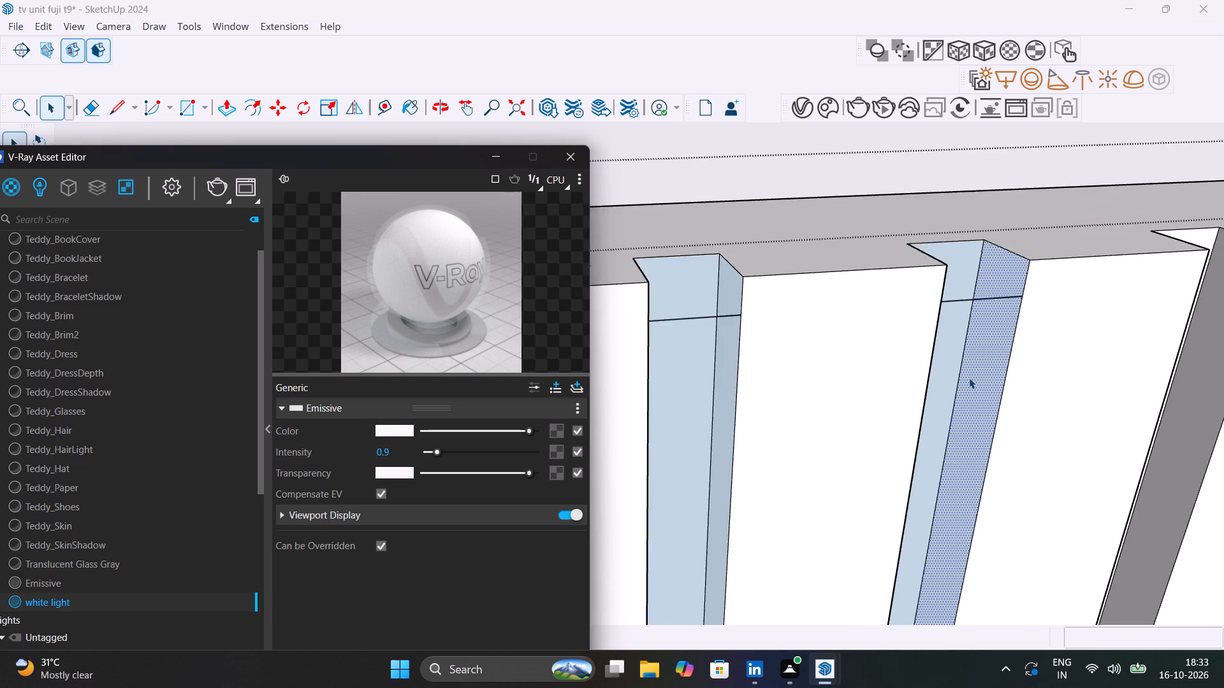
scroll(969, 378, "down", 10)
middle_click_drag(1042, 378, 667, 419)
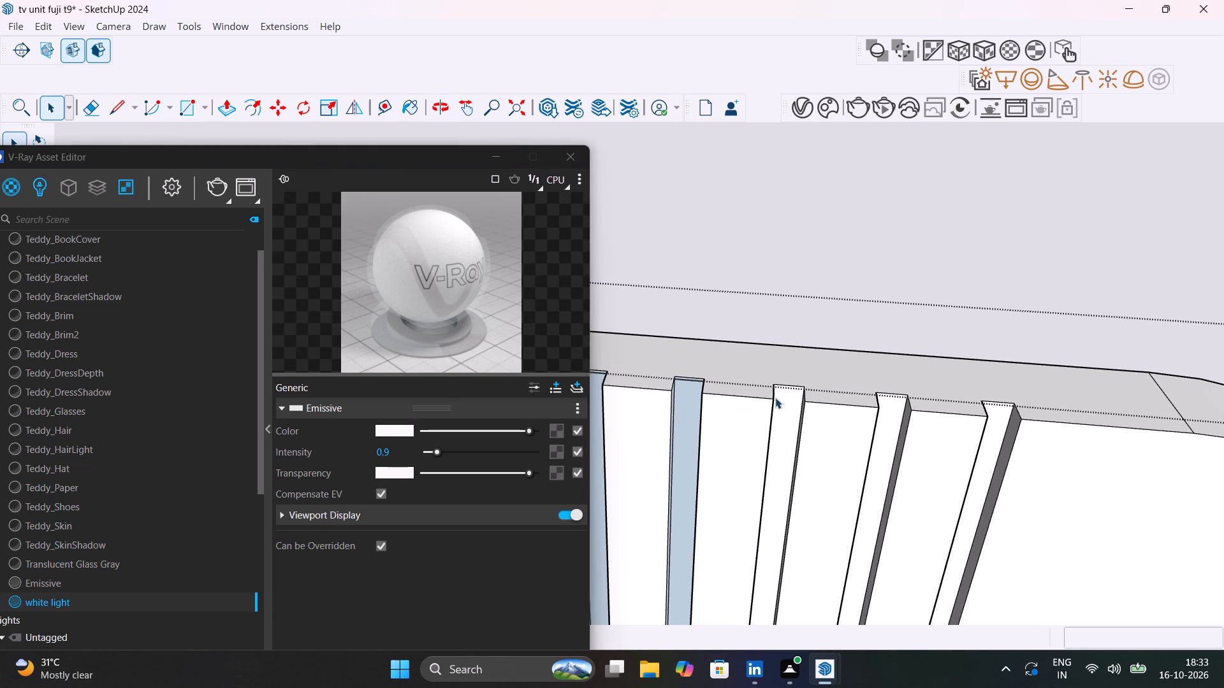
scroll(792, 394, "up", 17)
middle_click_drag(805, 457, 780, 382)
left_click(776, 424)
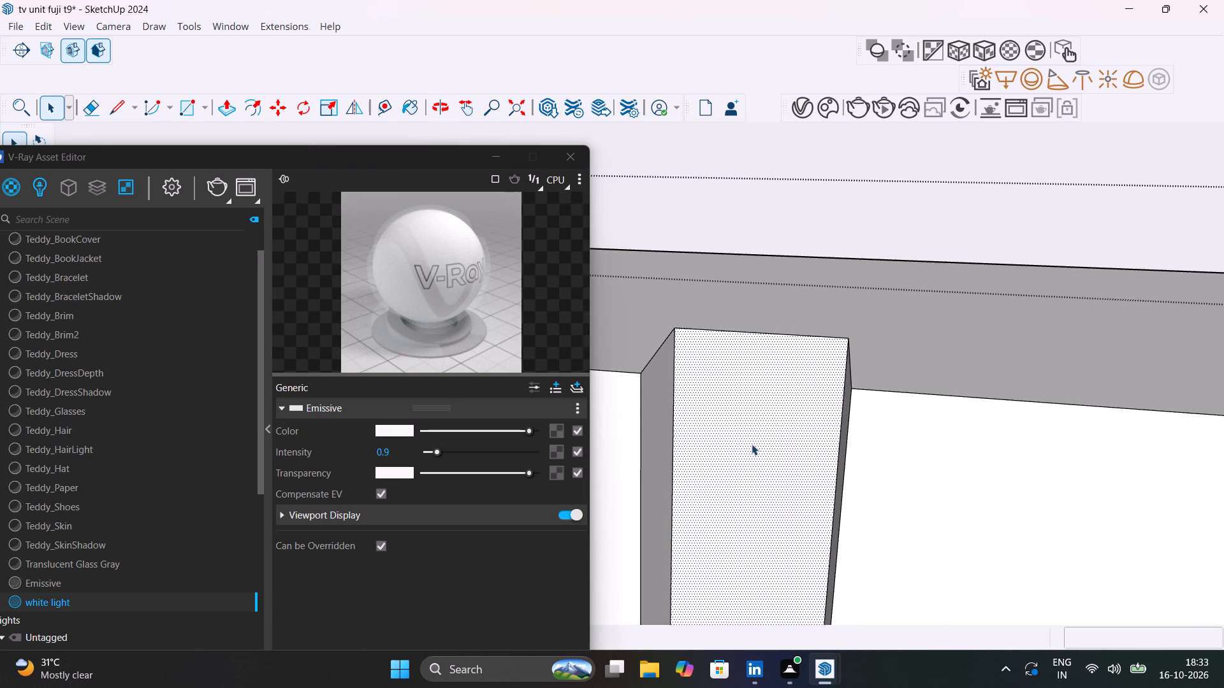
right_click(219, 602)
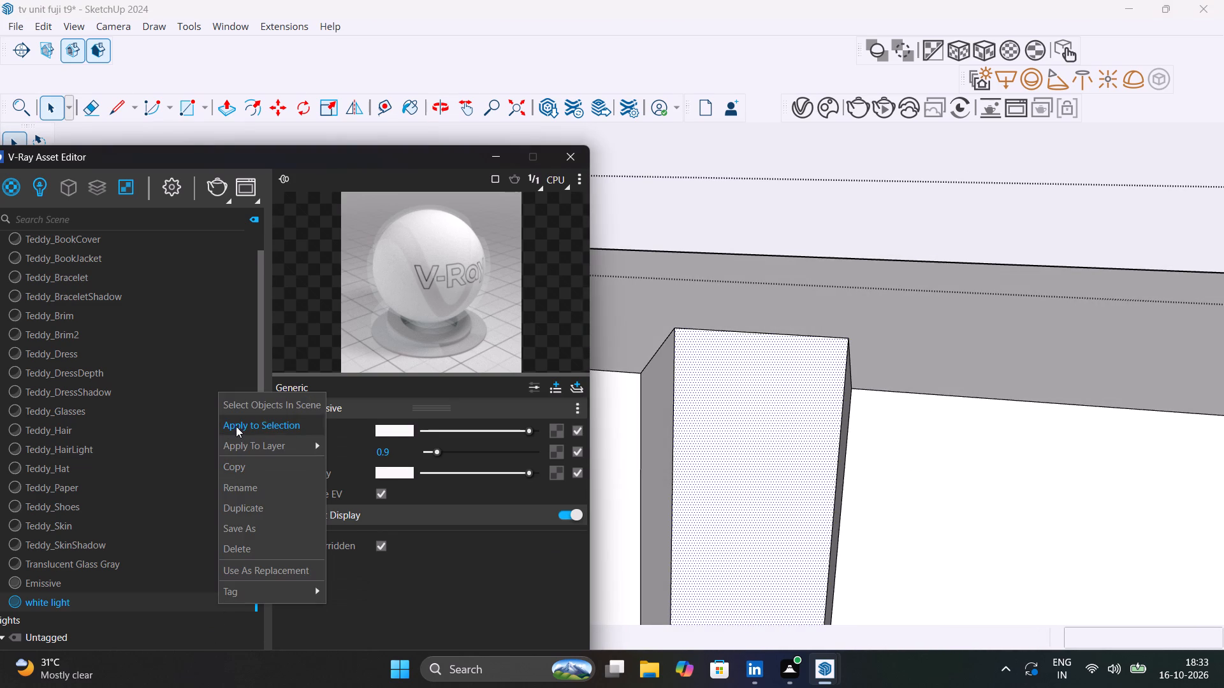
left_click(236, 426)
Apply the white light material to both side faces of the third groove, starting with the one nearest the second groove.
middle_click_drag(778, 478, 706, 484)
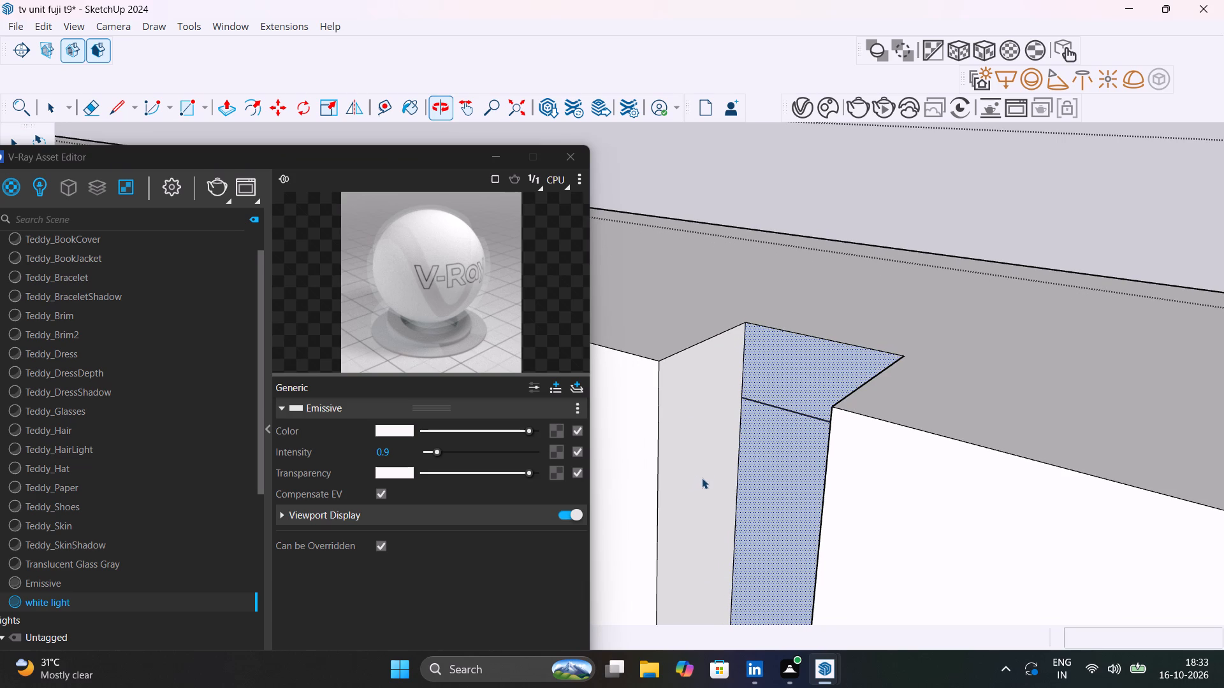
left_click(704, 468)
right_click(231, 601)
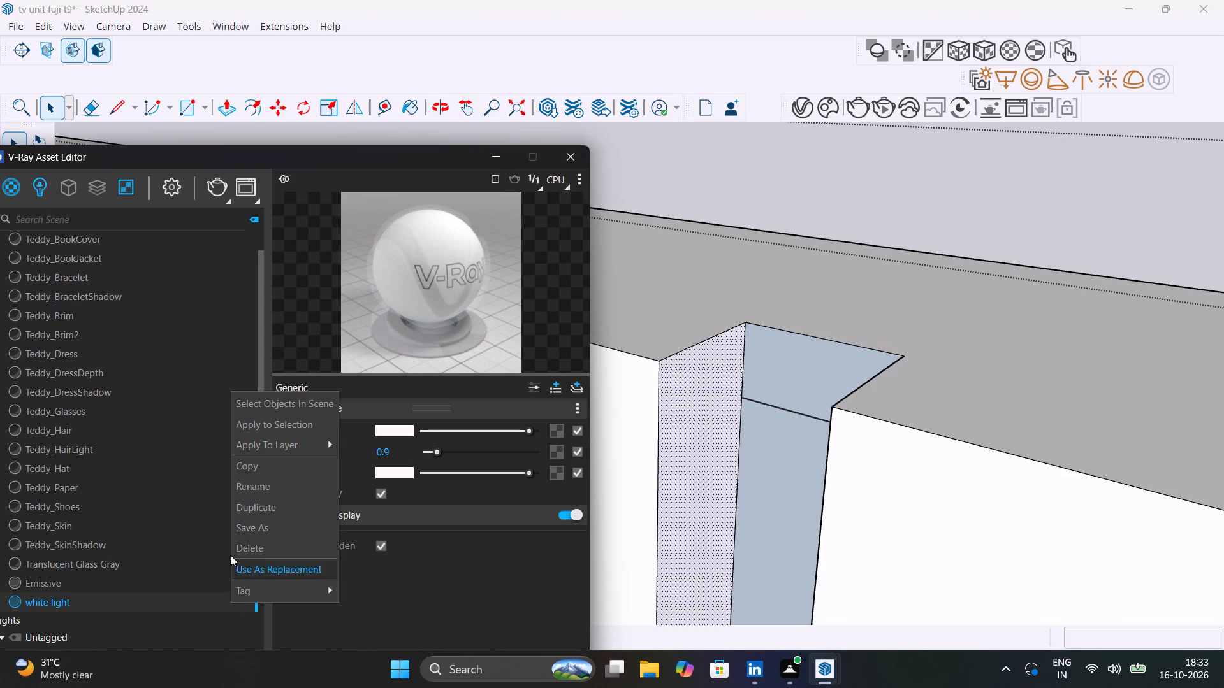
left_click(252, 425)
scroll(734, 477, "down", 3)
middle_click_drag(761, 498, 847, 503)
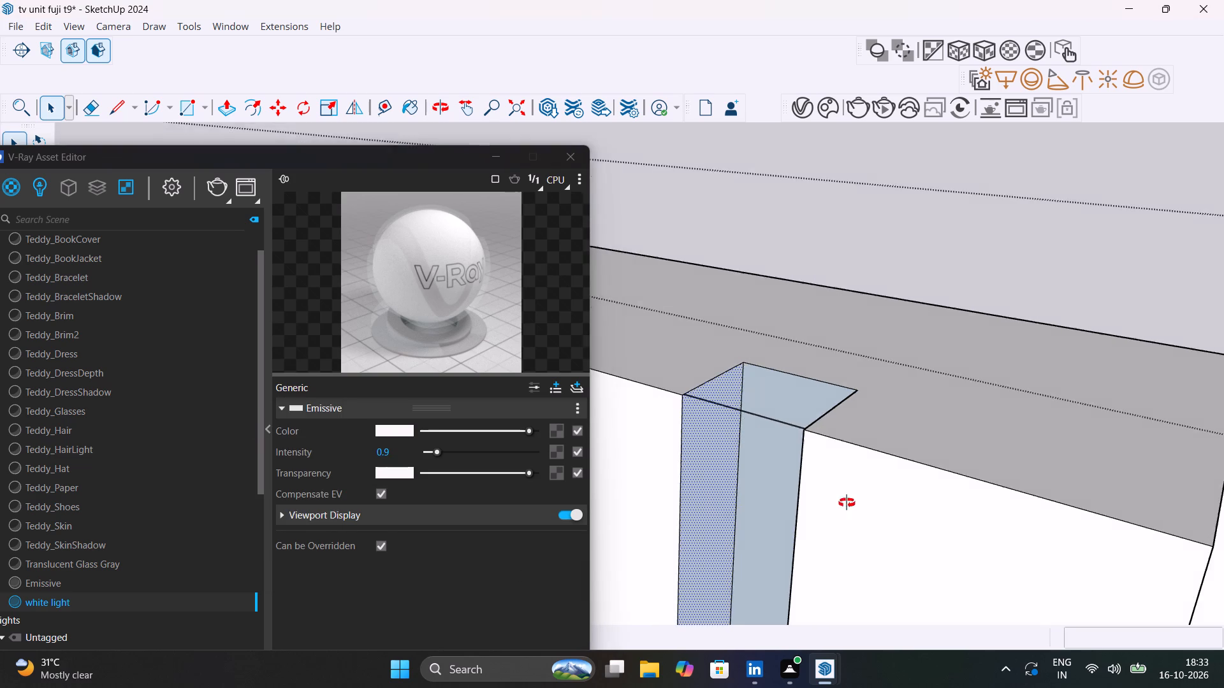
middle_click_drag(847, 503, 1019, 502)
left_click(917, 448)
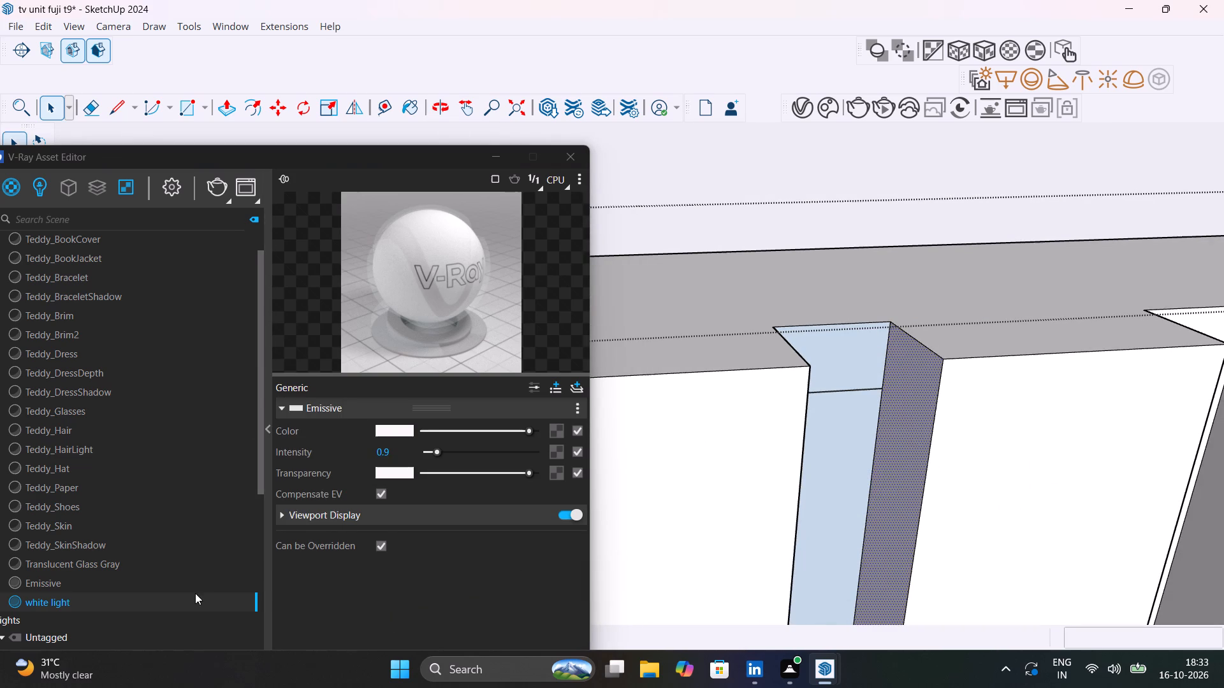
right_click(194, 604)
left_click(238, 430)
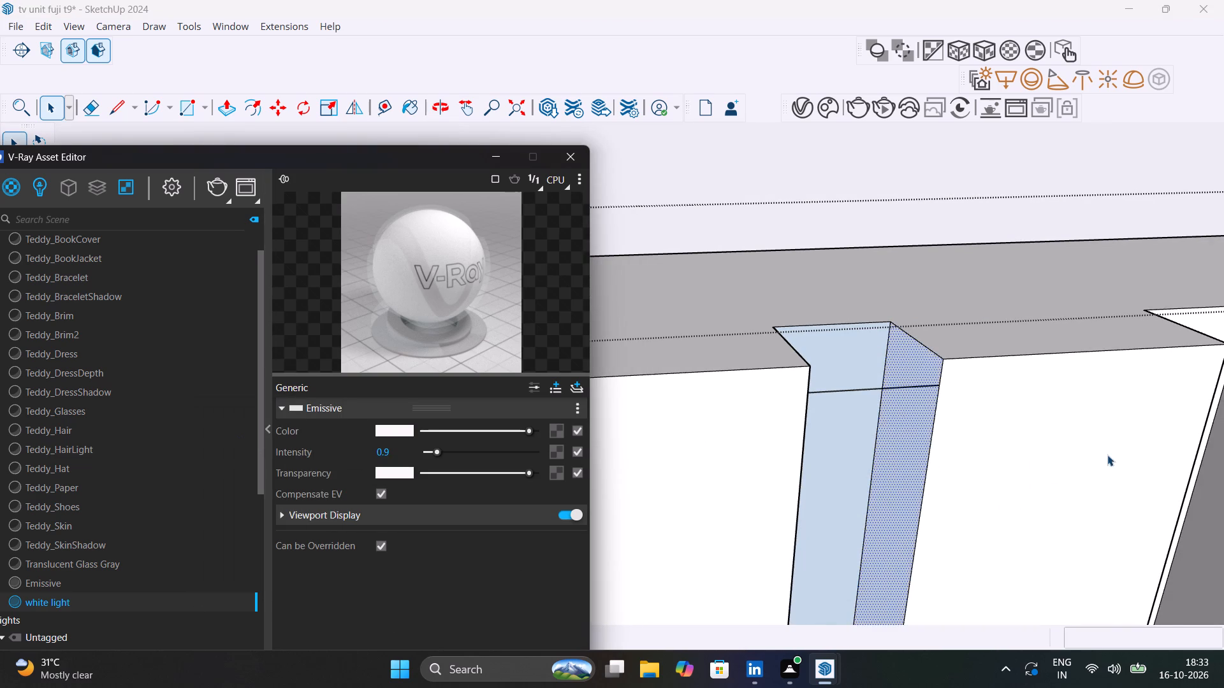
Apply the white light material to the back face of the TV panel's fourth vertical groove.
scroll(1107, 448, "down", 11)
middle_click_drag(1093, 450, 606, 494, "shift")
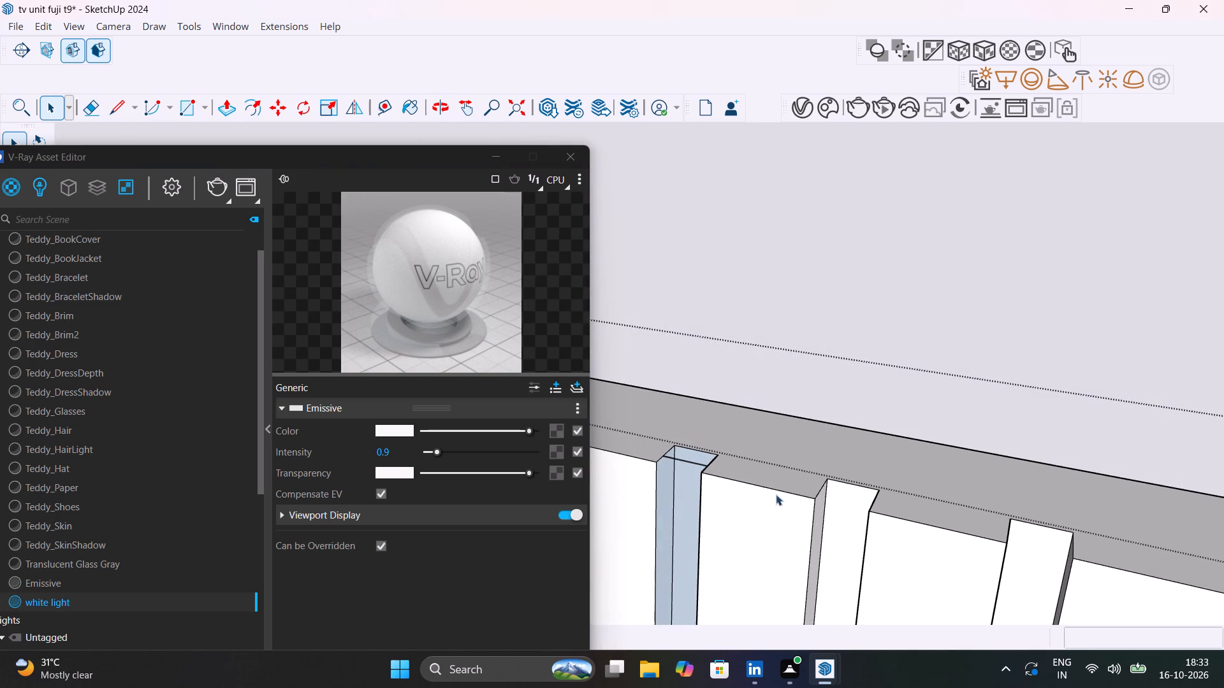
scroll(852, 499, "up", 9)
left_click(854, 501)
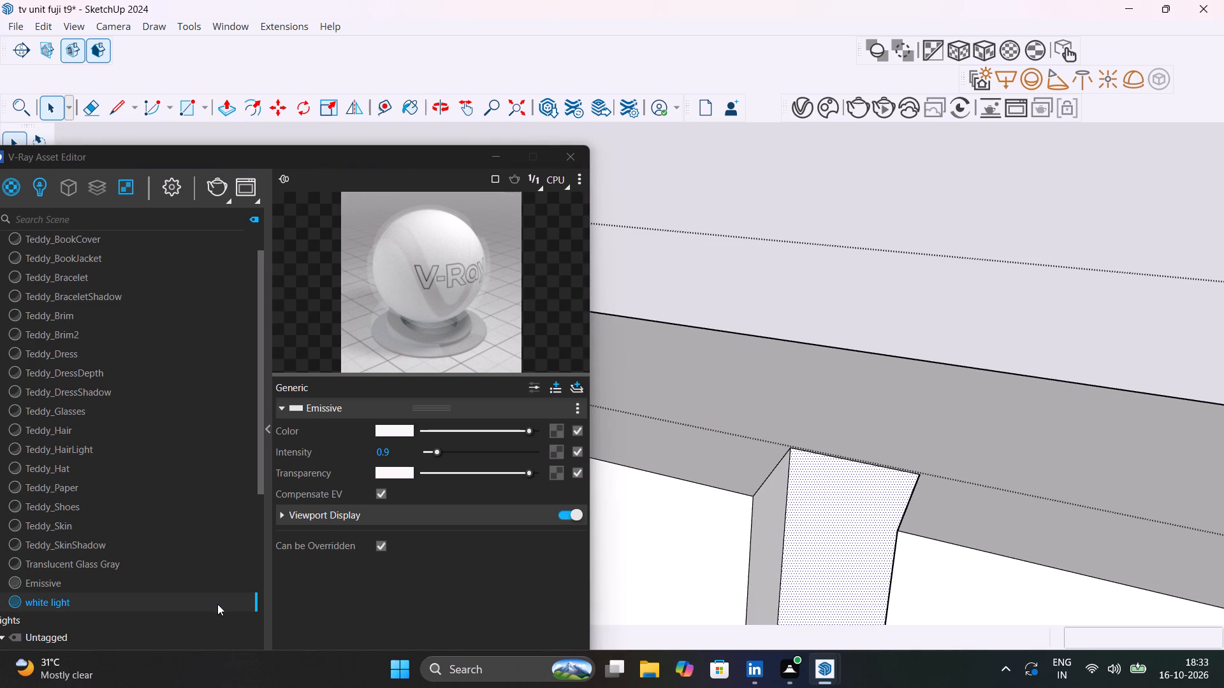
right_click(208, 601)
left_click(253, 429)
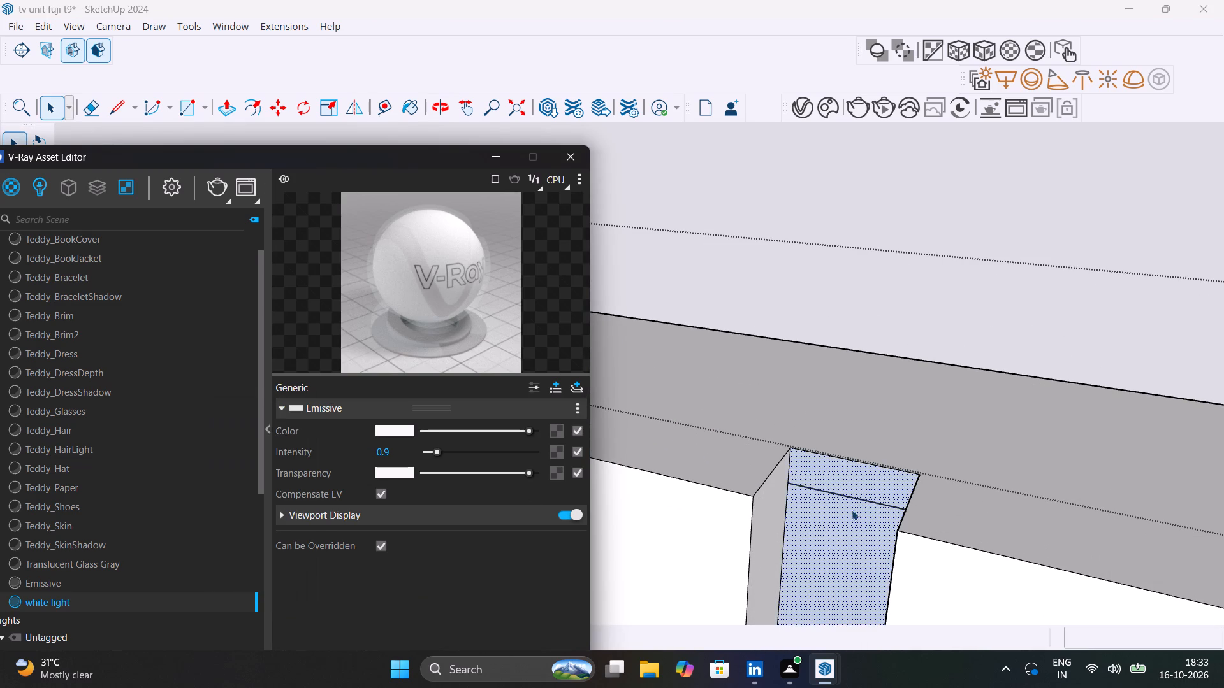
Apply the white light material to both side faces of the fourth groove, starting with the one nearest the third groove.
left_click(772, 533)
right_click(194, 599)
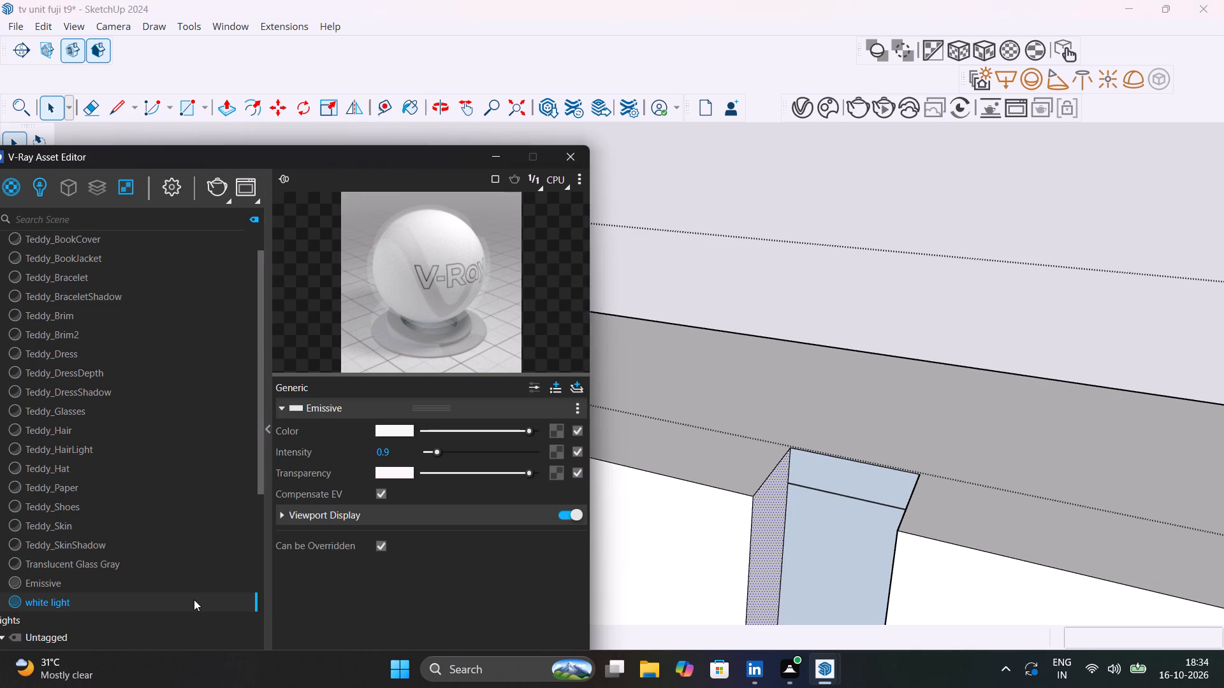
left_click(244, 428)
middle_click_drag(834, 514, 1028, 545)
scroll(845, 522, "down", 1)
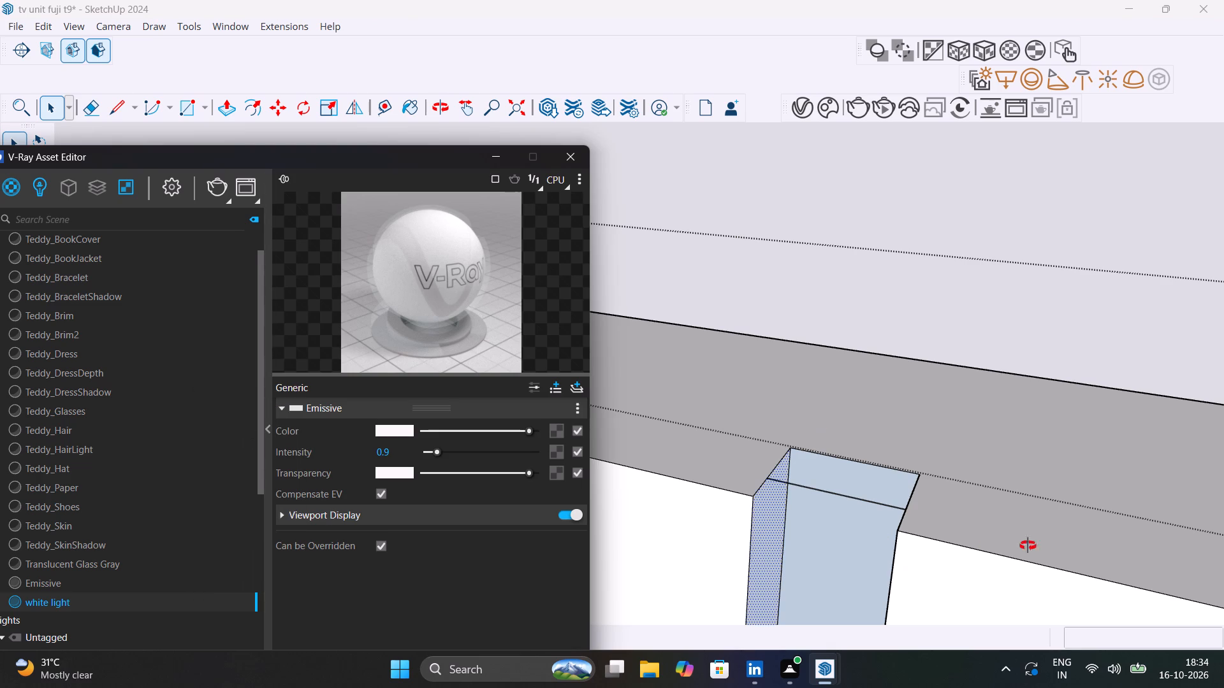
middle_click_drag(1028, 545, 1135, 531)
left_click(982, 470)
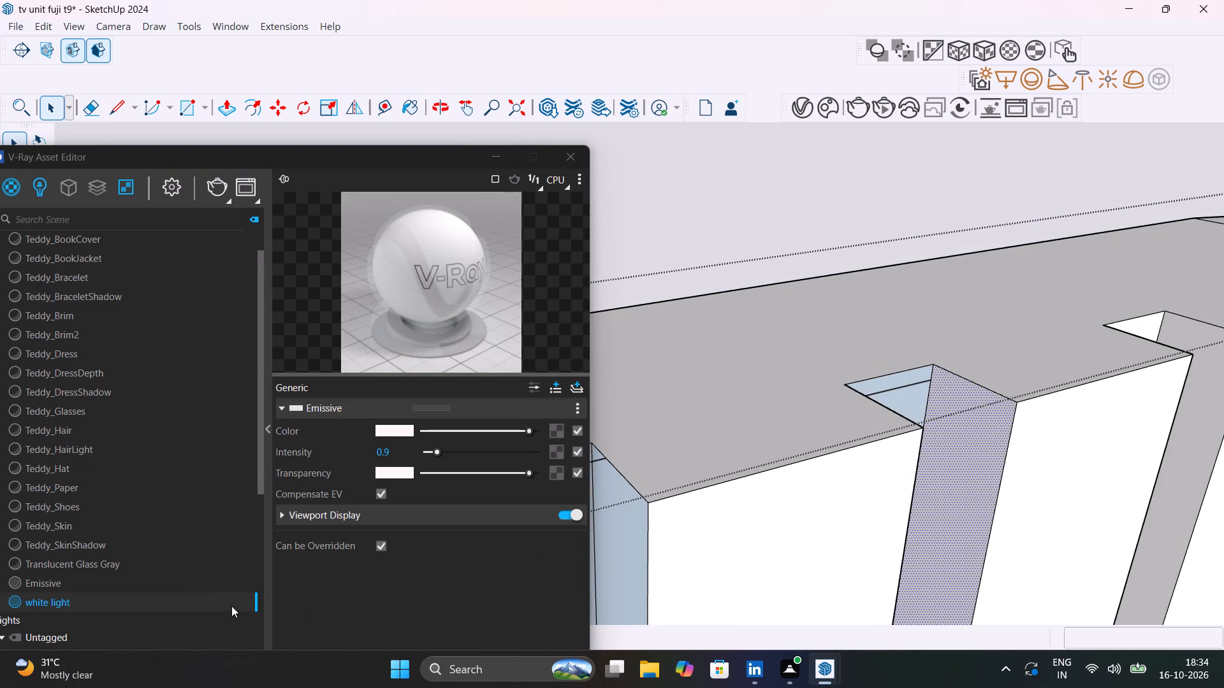
right_click(229, 606)
left_click(277, 429)
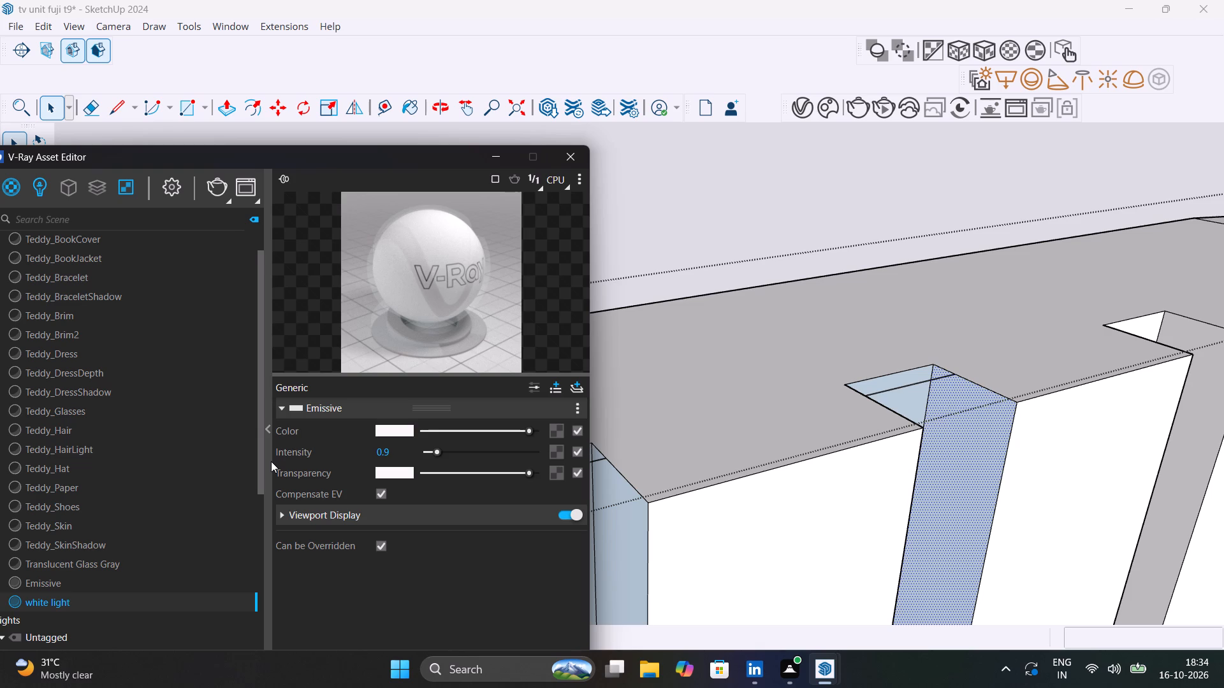
Apply the white light material to the back face of the TV panel's fifth vertical groove.
scroll(340, 497, "down", 4)
scroll(849, 480, "down", 1)
middle_click_drag(851, 478, 813, 474)
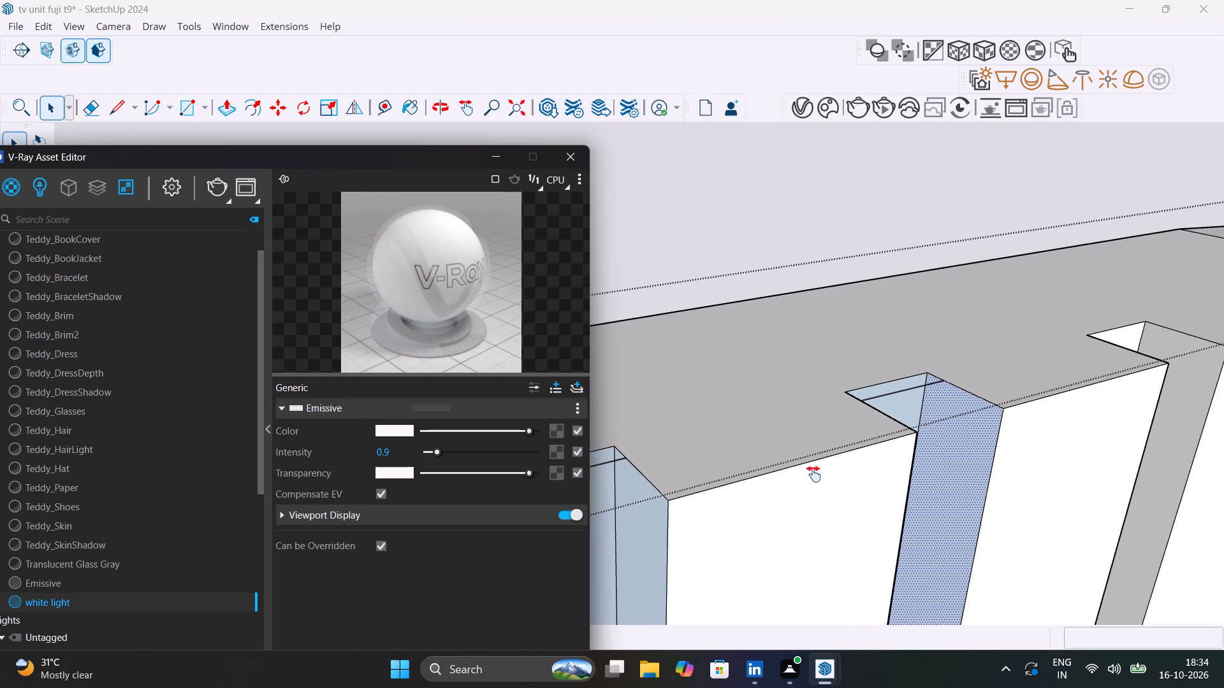
middle_click_drag(813, 474, 615, 451)
middle_click_drag(983, 471, 569, 376)
middle_click_drag(915, 417, 870, 415)
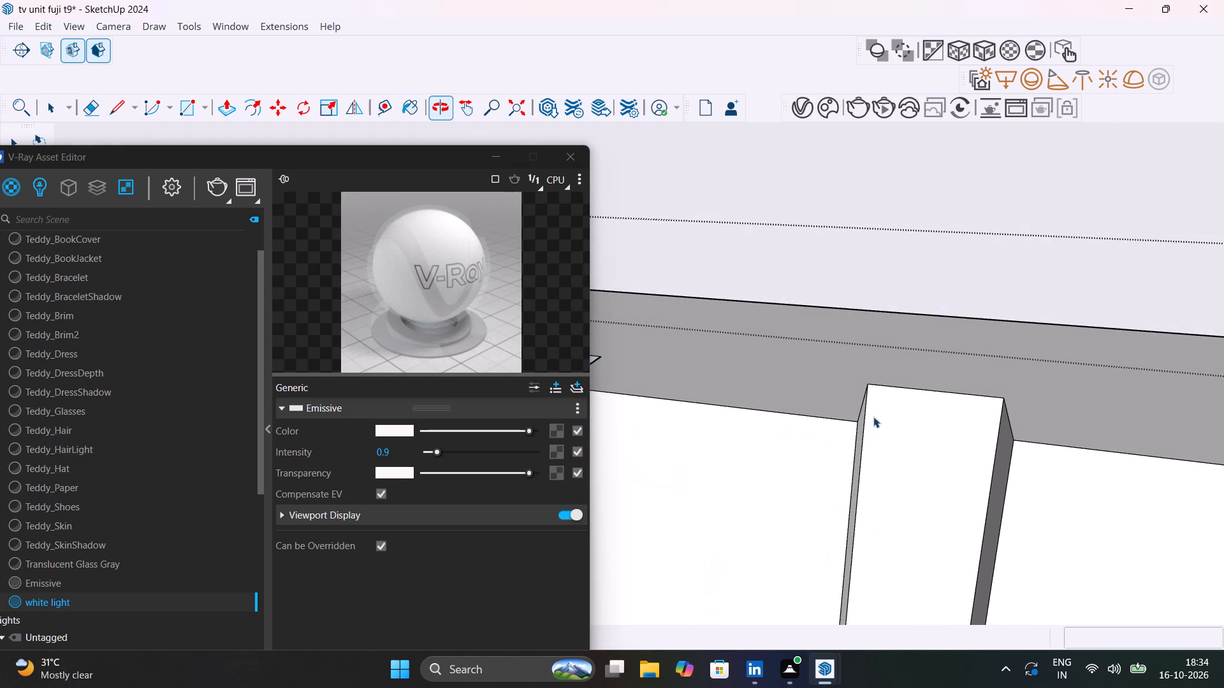
left_click(932, 451)
right_click(78, 599)
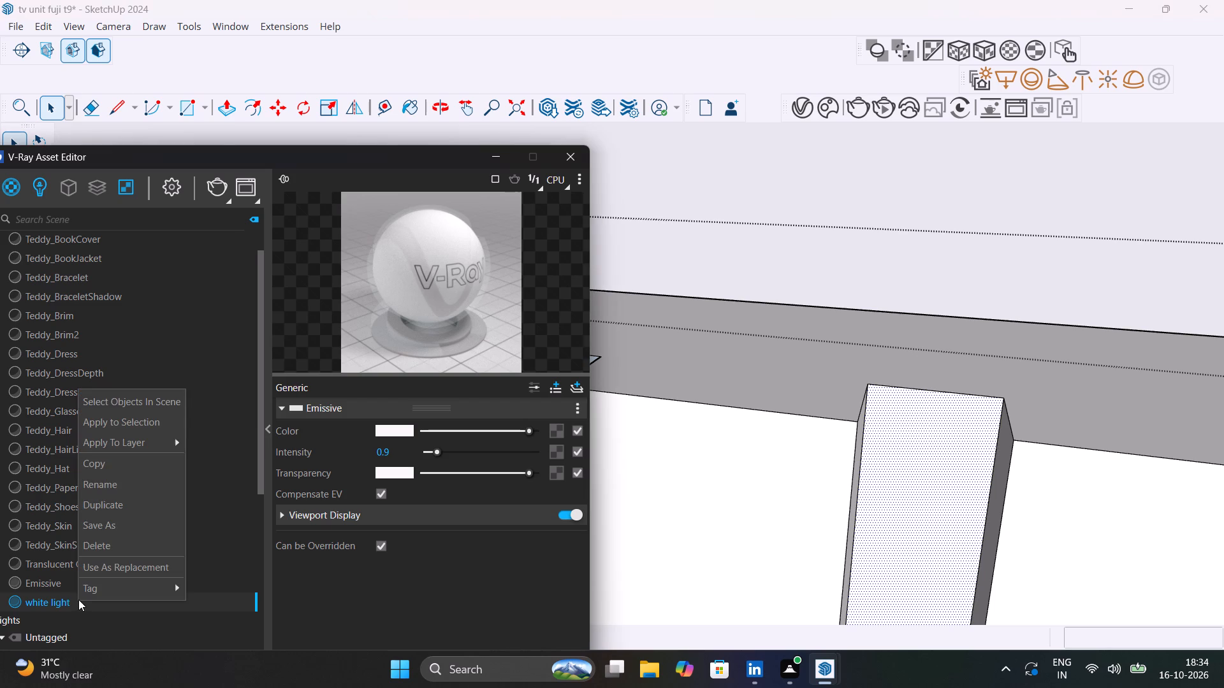
left_click(99, 421)
Apply the white light material to both side faces of the fifth groove, starting with the one nearest the fourth groove, and leave the group.
middle_click_drag(705, 509, 567, 499)
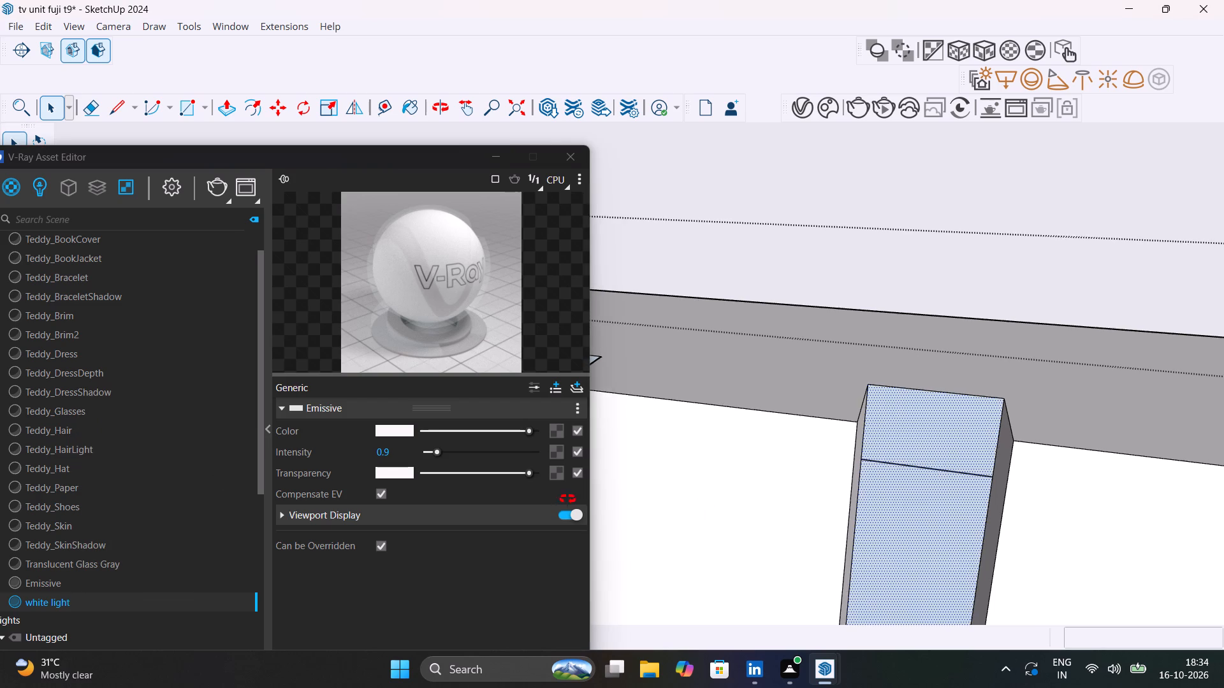
middle_click_drag(567, 499, 565, 499)
left_click(849, 486)
right_click(163, 609)
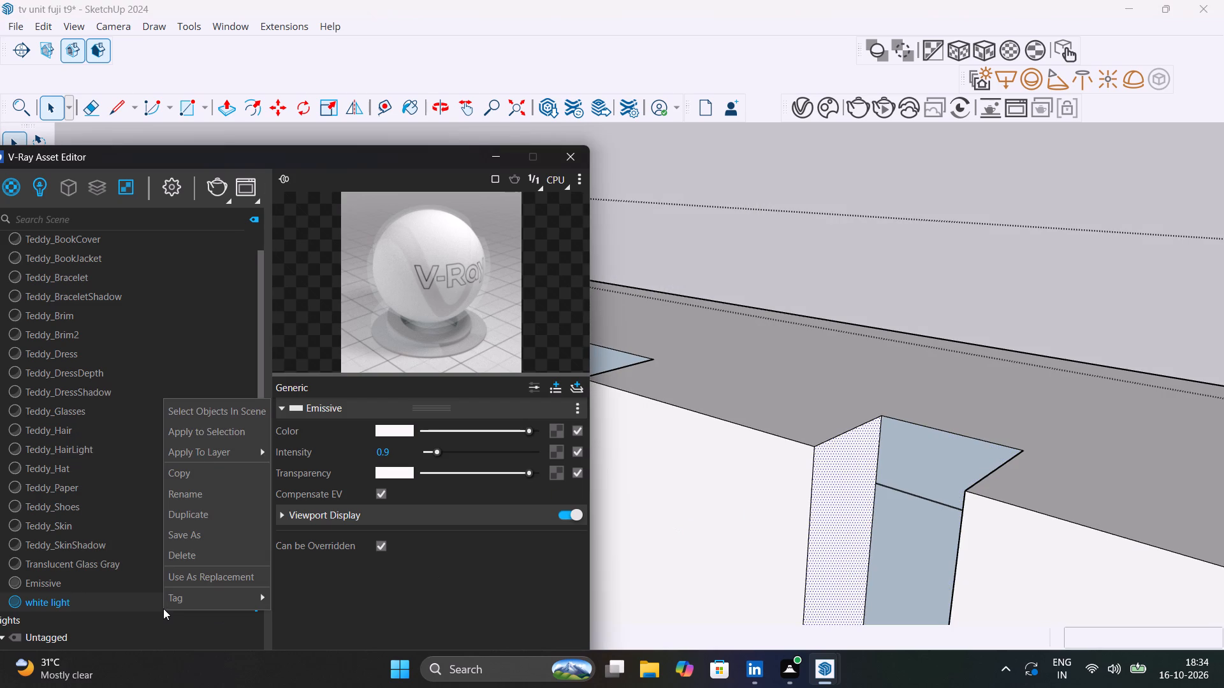
left_click(203, 434)
middle_click_drag(764, 531, 782, 533)
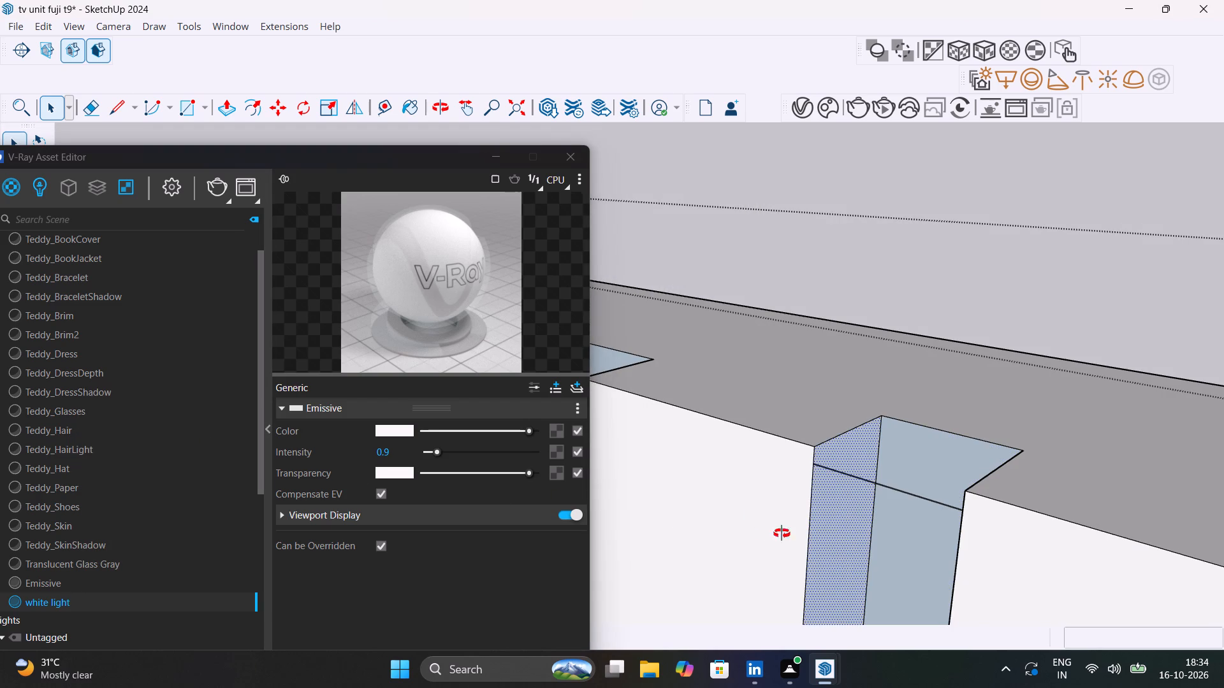
middle_click_drag(782, 533, 1150, 504)
left_click(938, 438)
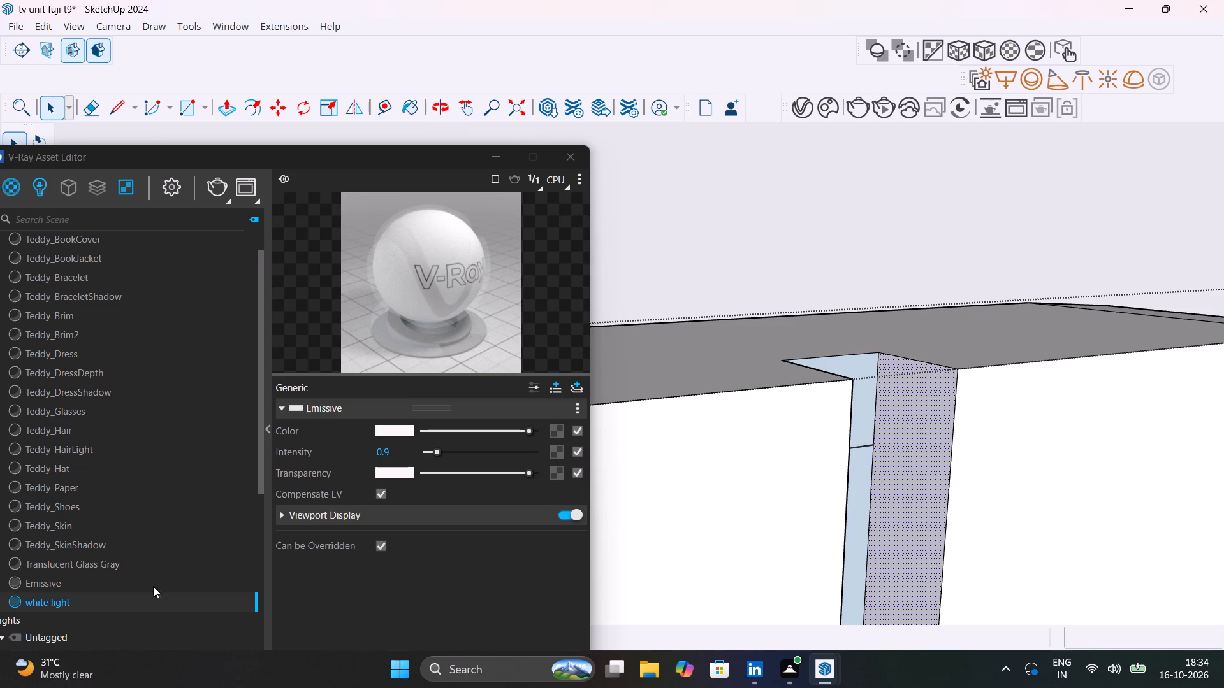
right_click(145, 599)
left_click(177, 424)
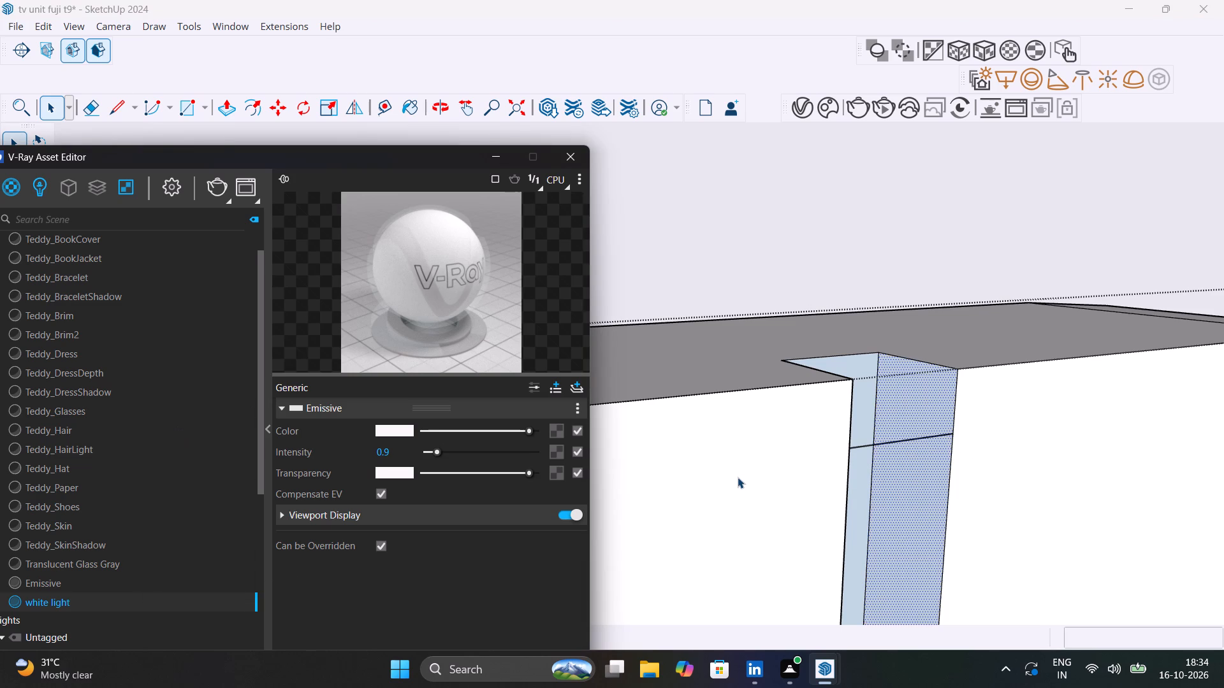
scroll(734, 476, "down", 18)
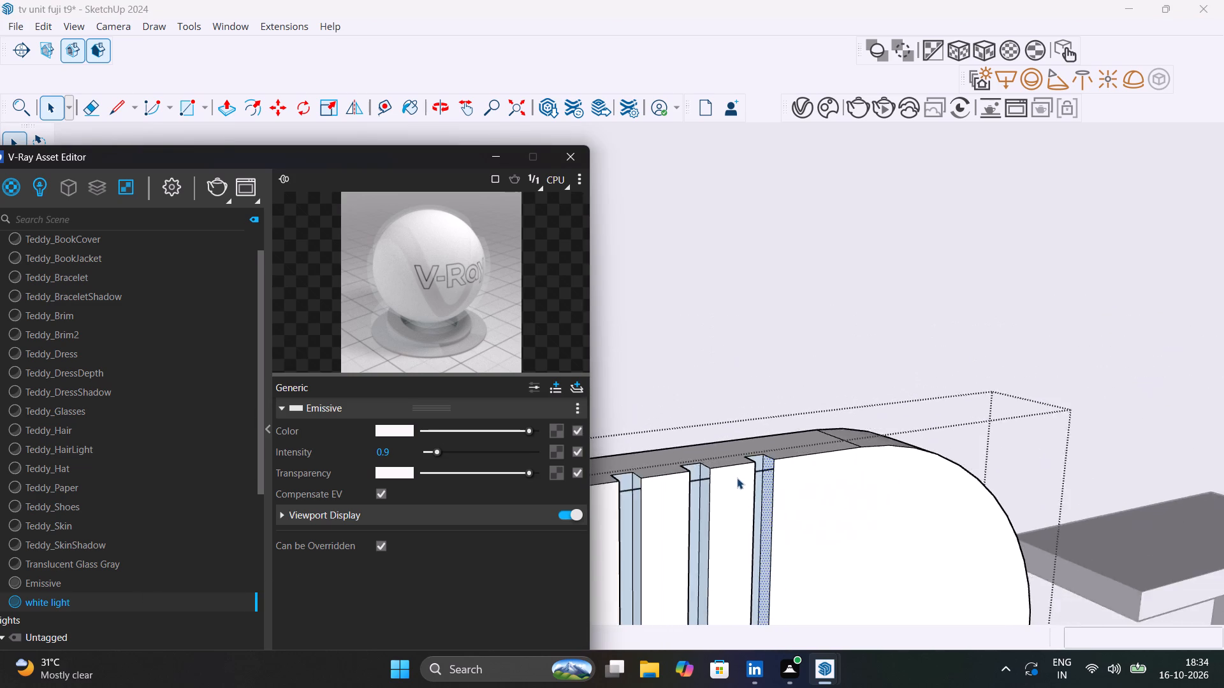
scroll(737, 478, "down", 20)
scroll(737, 478, "down", 4)
left_click(803, 283)
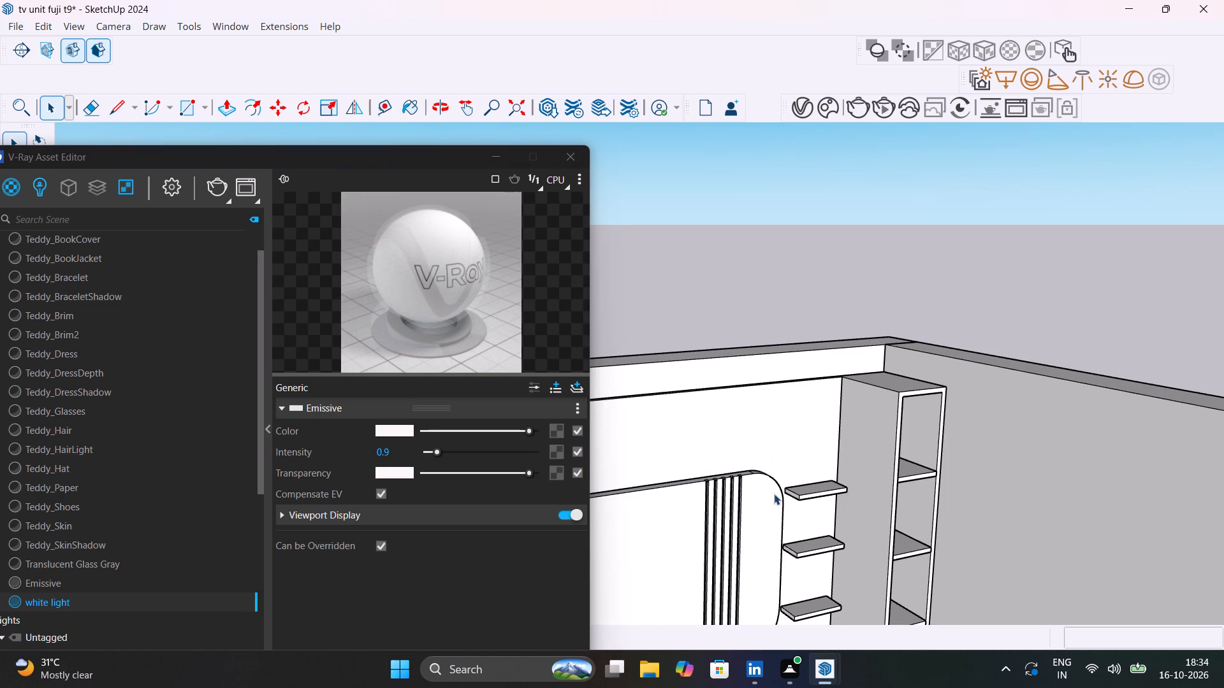
Render the TV unit wall from the front and examine the lighting in the panel's five grooves.
middle_click_drag(787, 399, 945, 392, "shift")
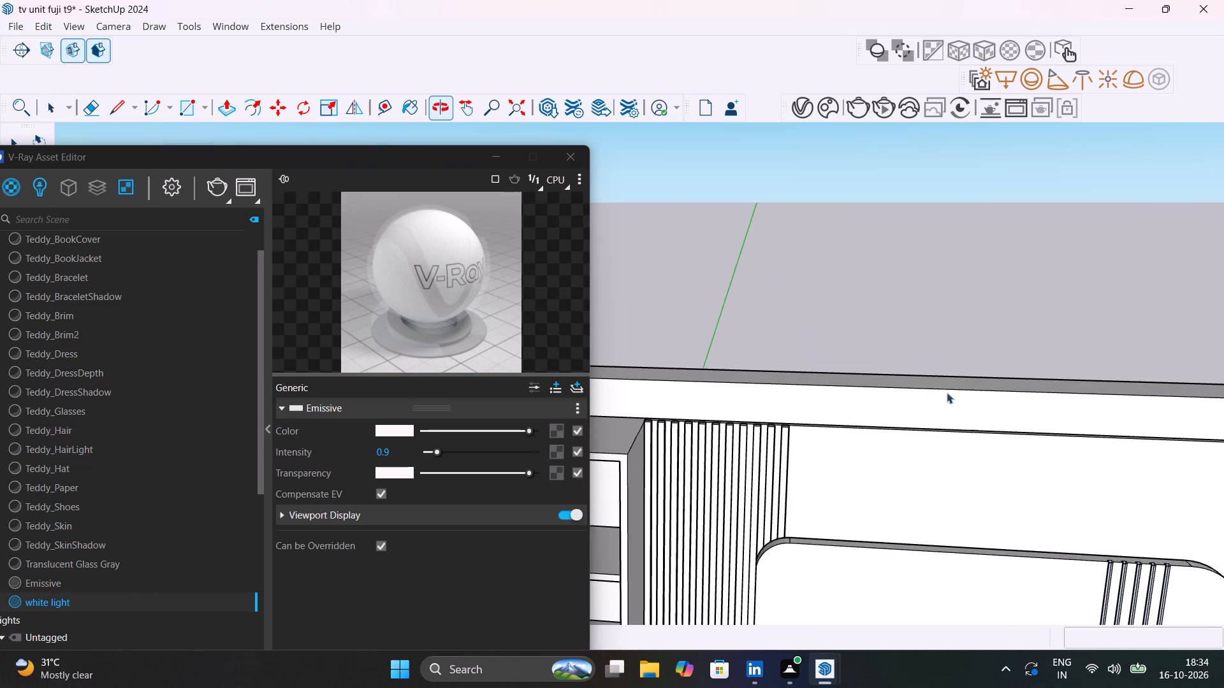
scroll(955, 370, "down", 10)
middle_click_drag(963, 426, 917, 371, "shift")
scroll(918, 371, "up", 2)
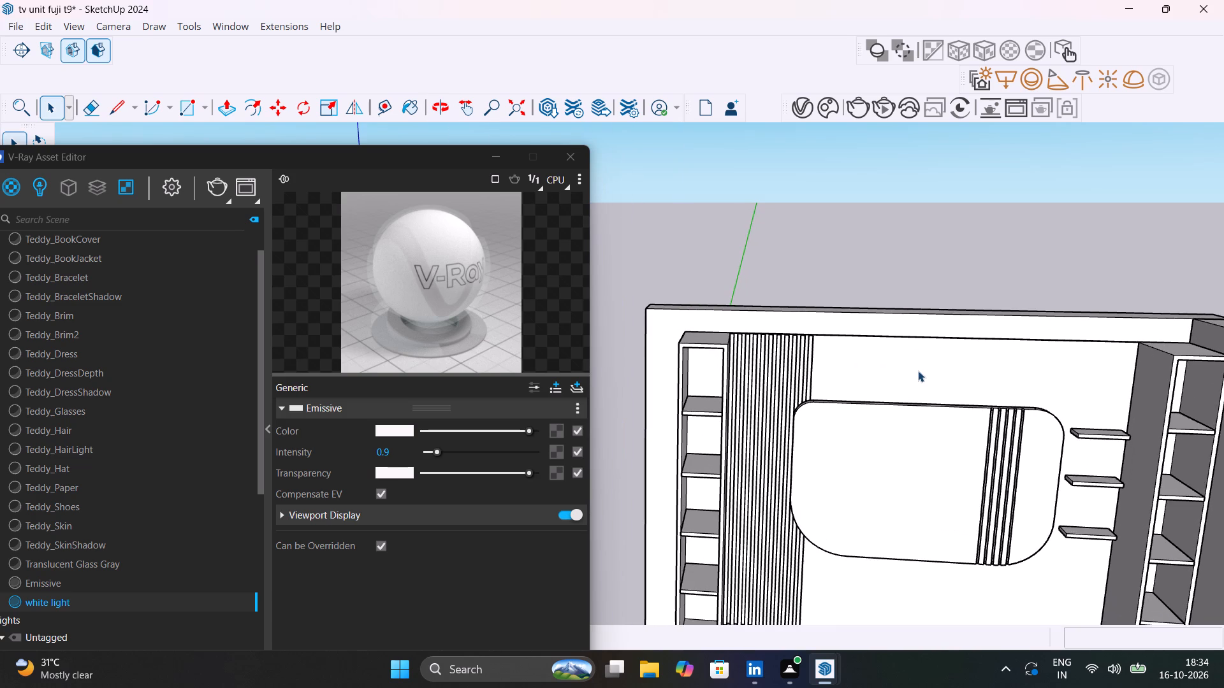
middle_click_drag(993, 401, 1014, 385)
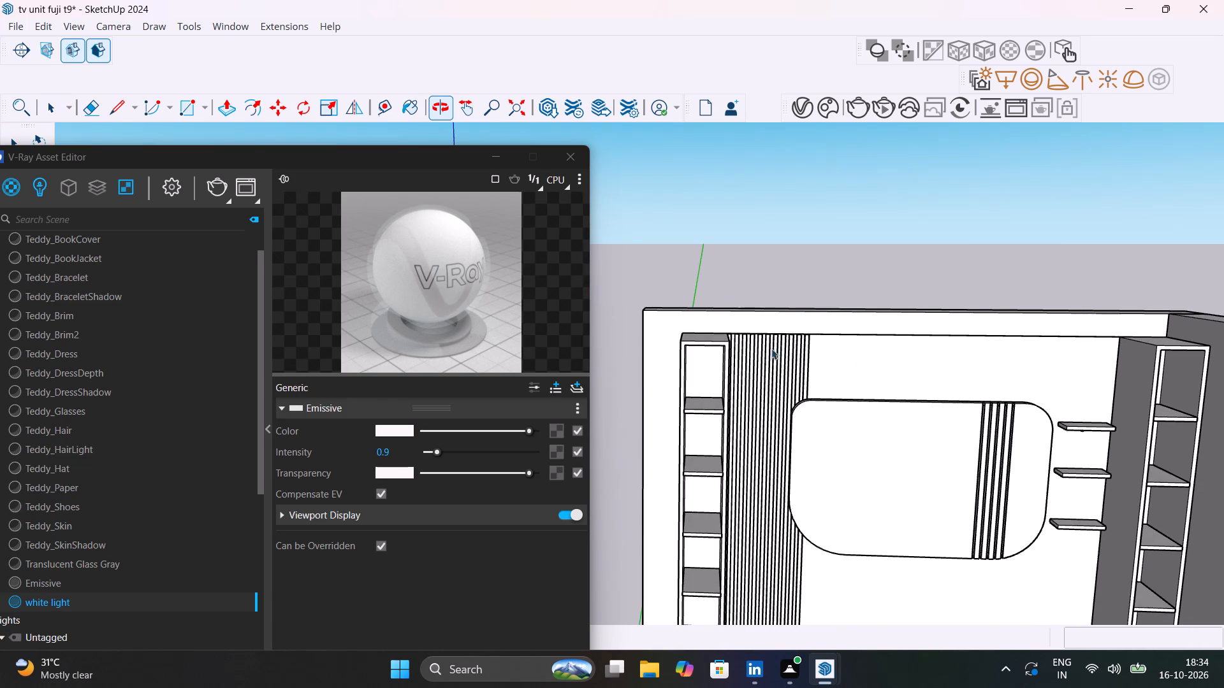
left_click(208, 188)
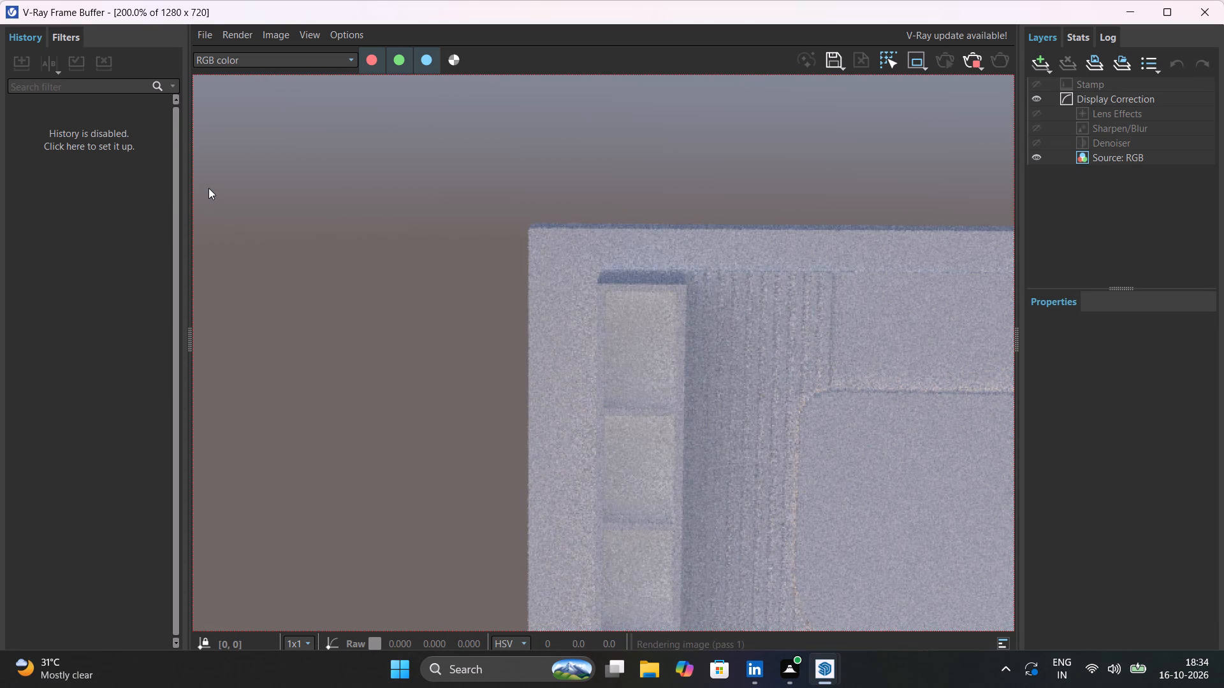
middle_click_drag(582, 403, 581, 403, "shift")
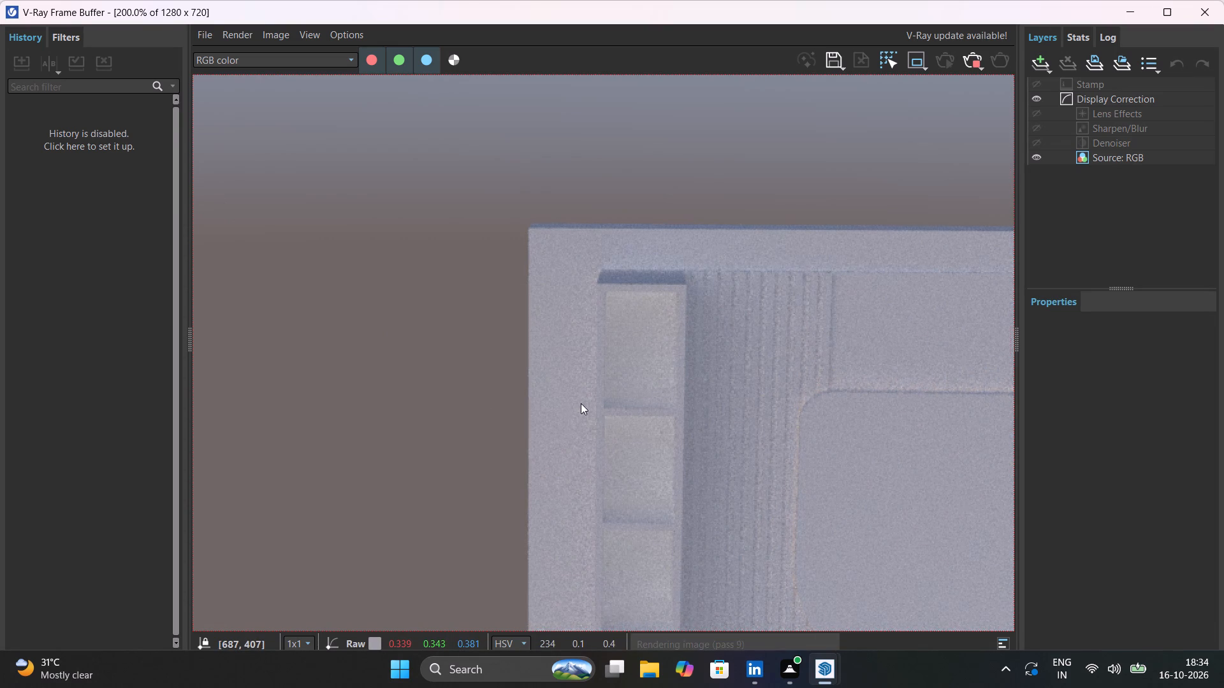
middle_click_drag(581, 403, 272, 362, "shift")
scroll(659, 404, "down", 2)
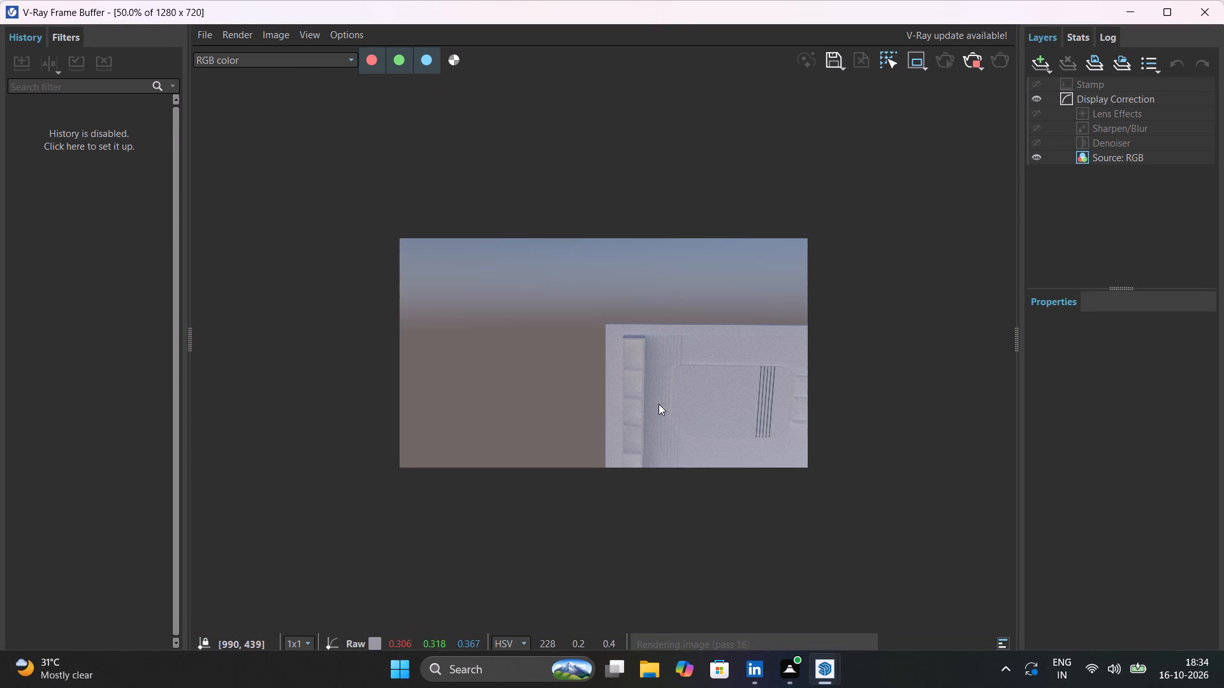
scroll(690, 409, "up", 1)
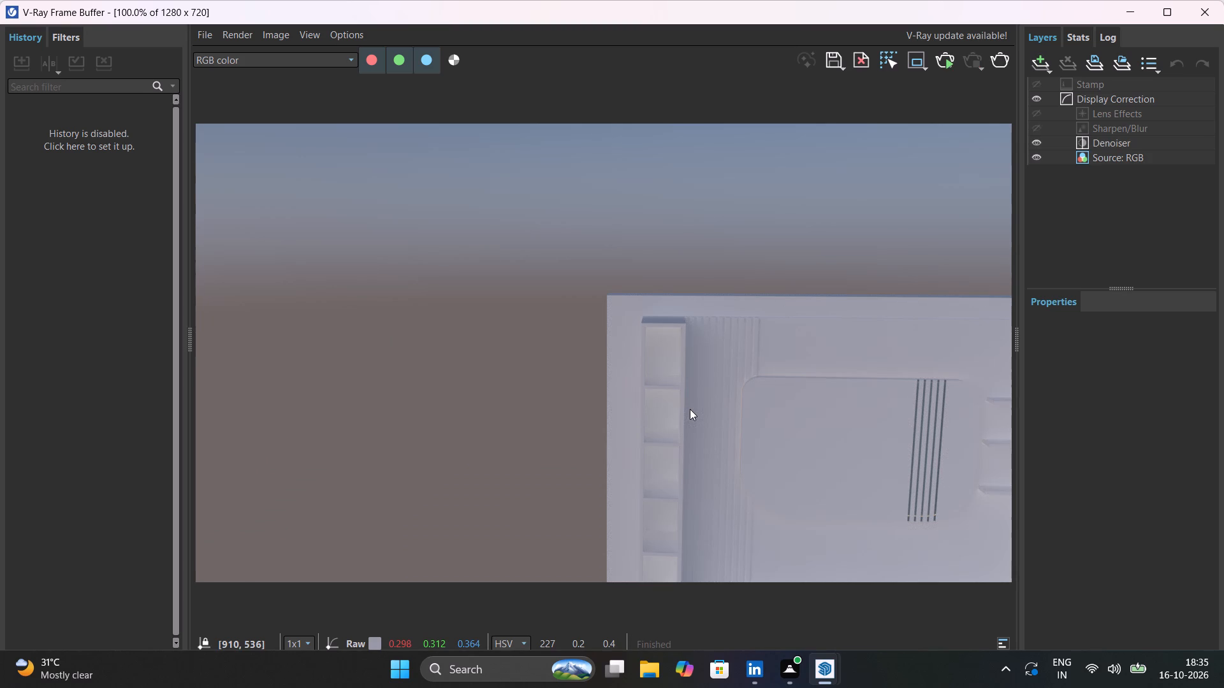
left_click(946, 66)
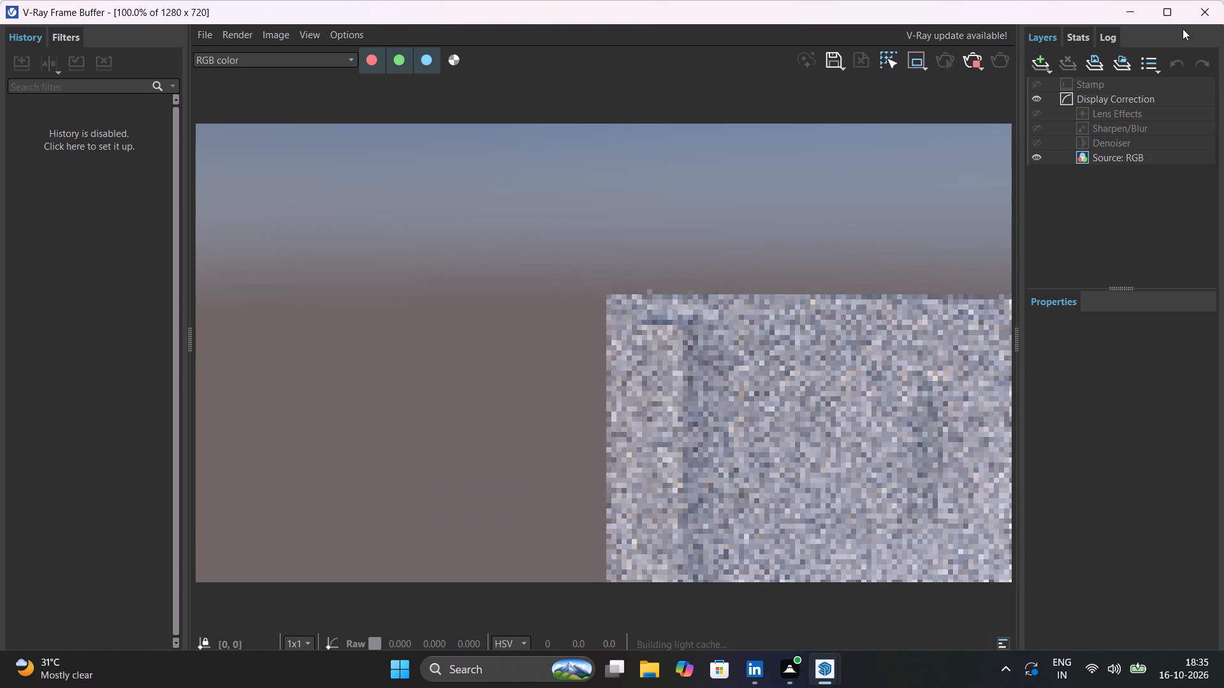
left_click(1207, 12)
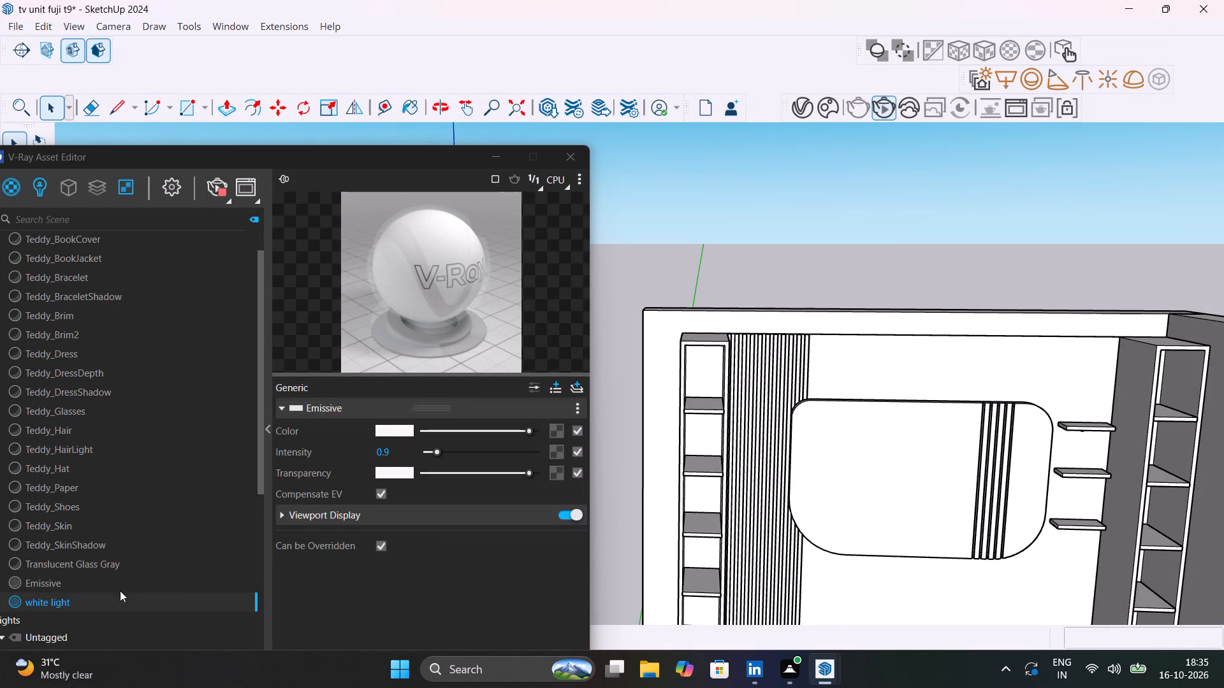
Set the Emissive material's colour temperature to 3500 K.
left_click(120, 587)
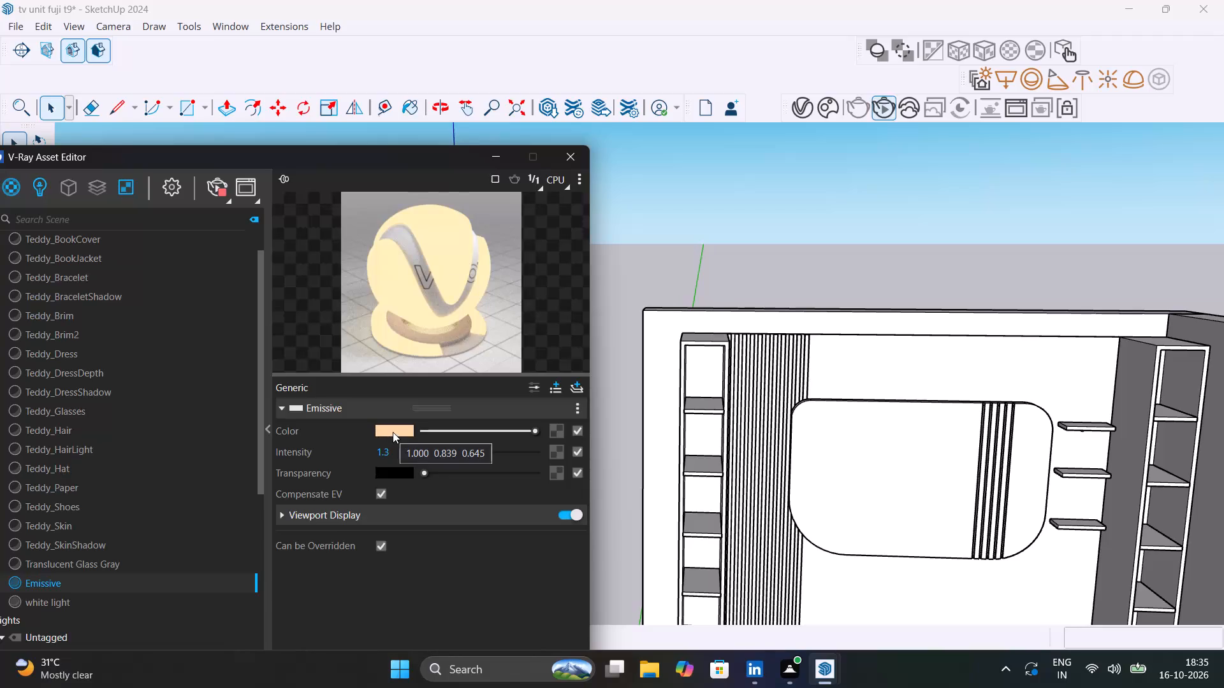
left_click(393, 432)
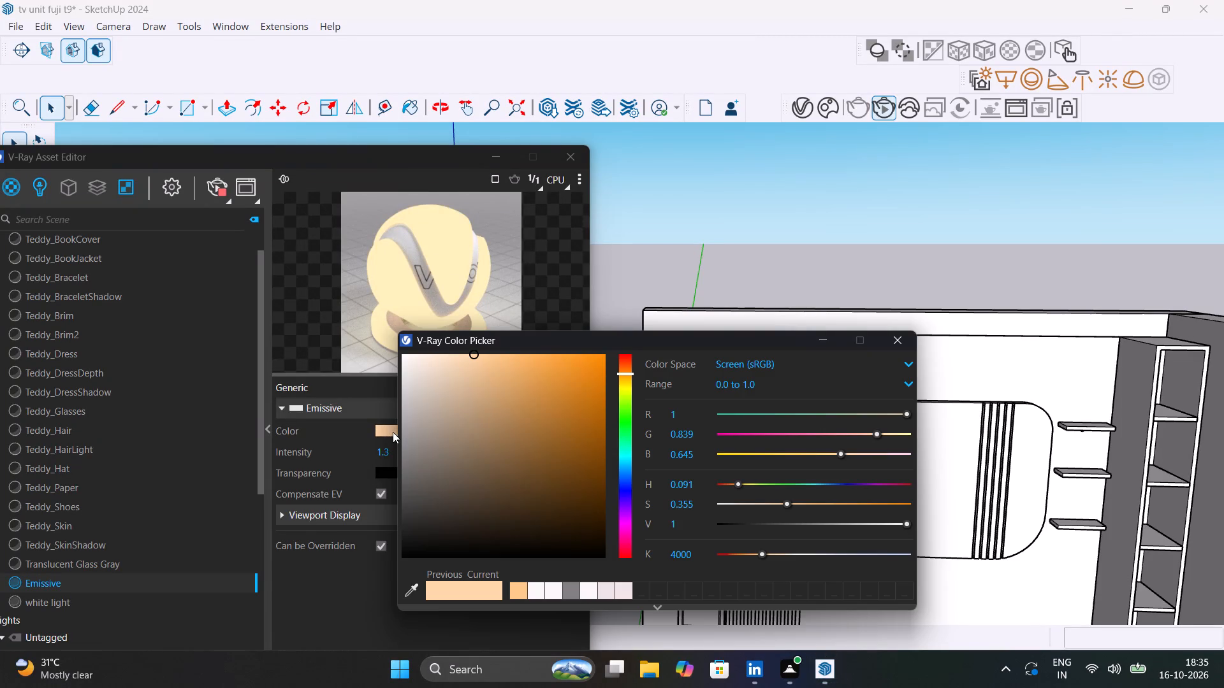
left_click_drag(696, 553, 648, 559)
type("3500")
key("Return")
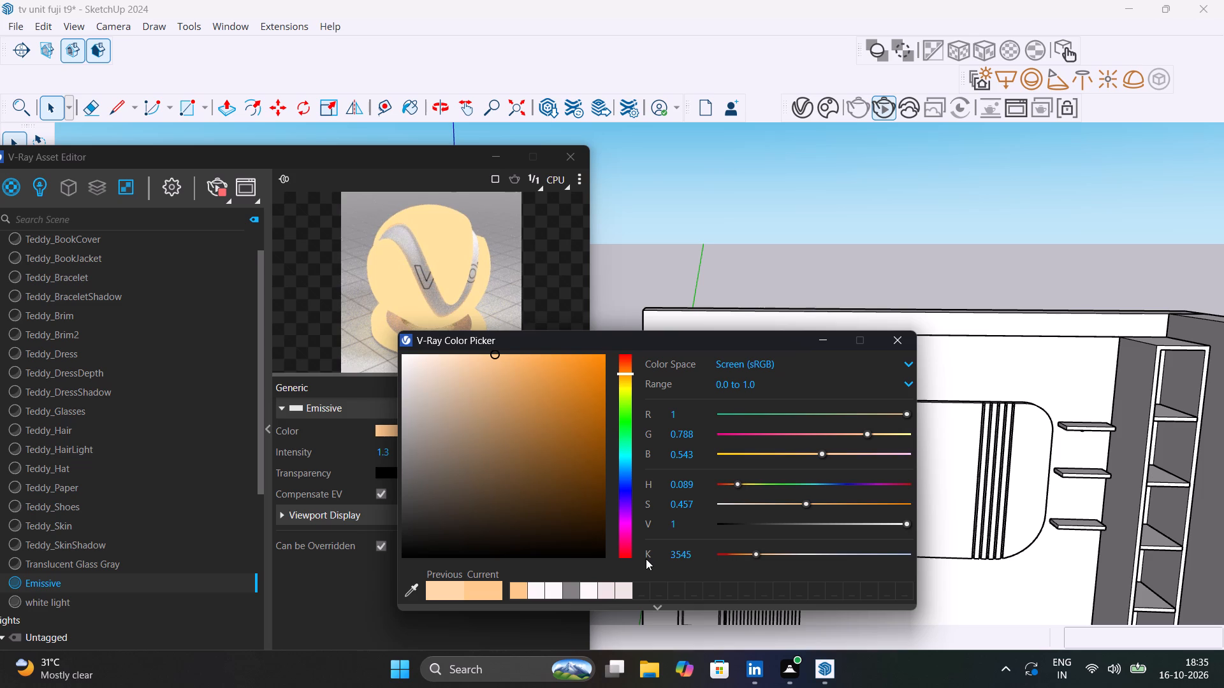
Restart the render to check the TV wall with the adjusted Emissive colour, and close the render and colour picker windows.
left_click(217, 182)
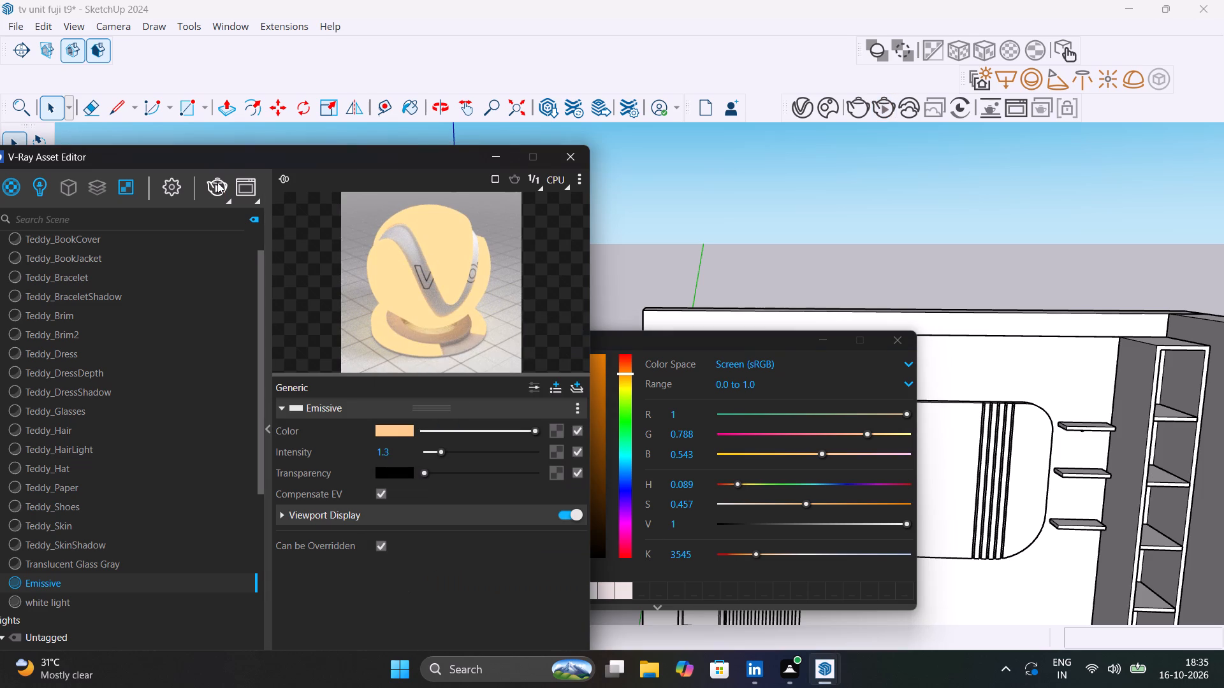
left_click(219, 186)
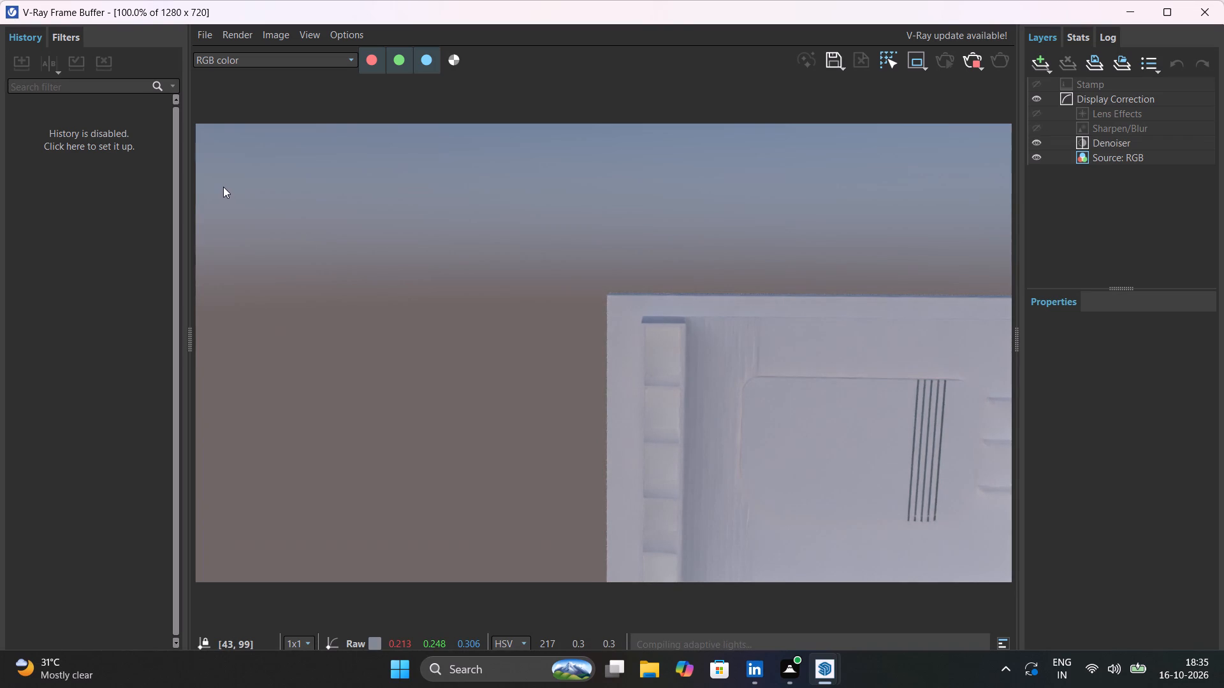
left_click(965, 54)
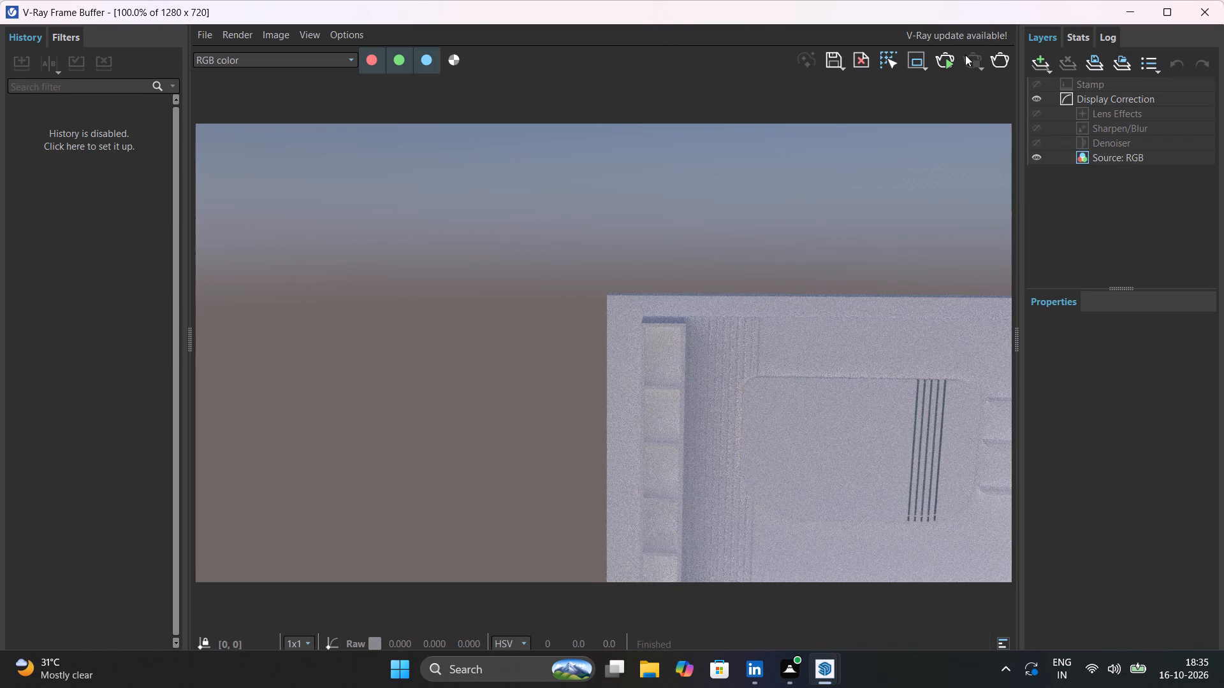
left_click(1211, 5)
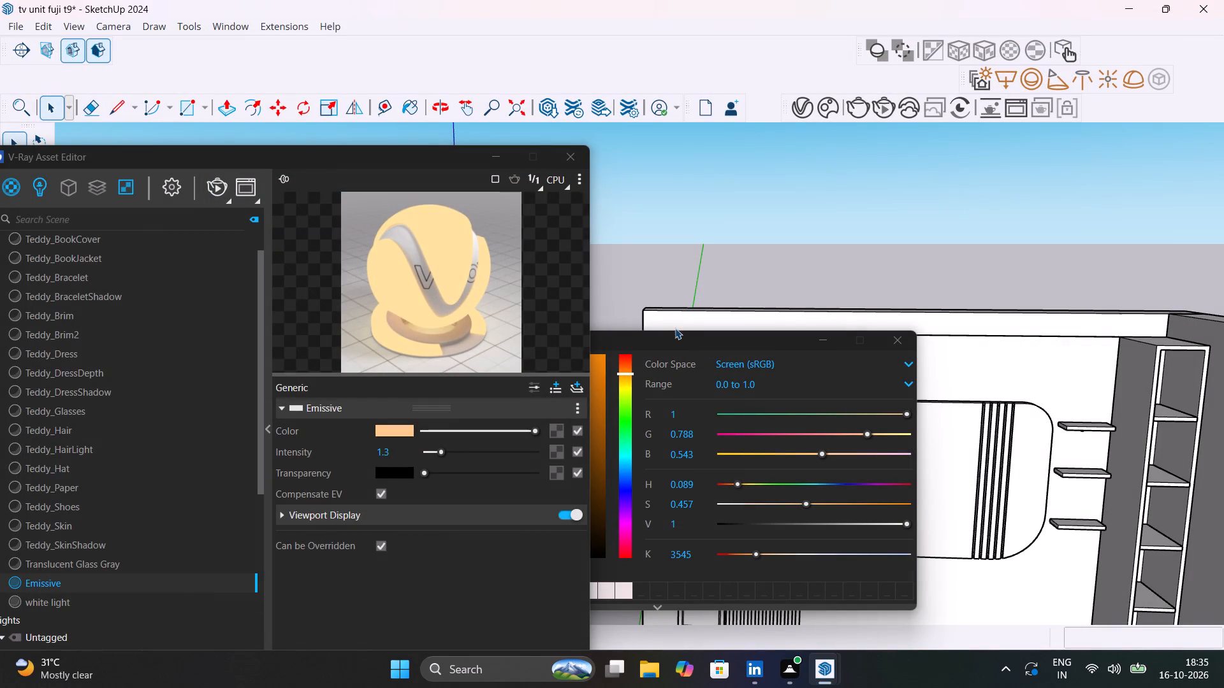
left_click(909, 342)
Close the V-Ray Asset Editor with the whole TV unit room in view.
scroll(856, 369, "down", 5)
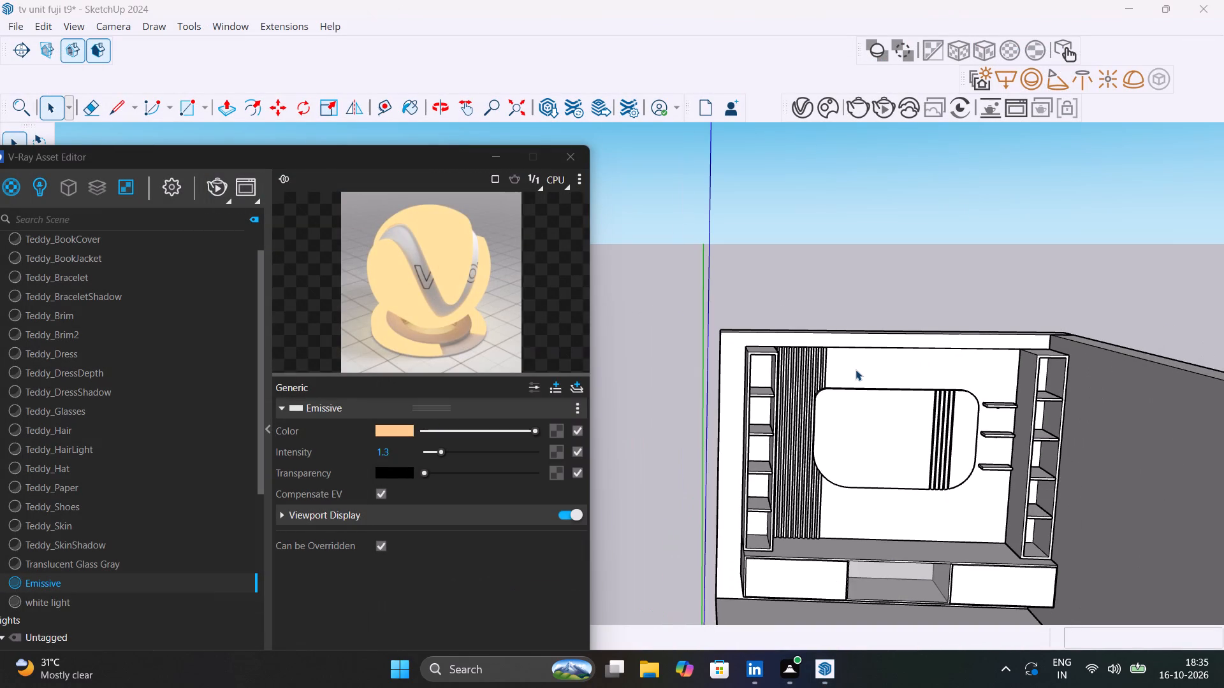
scroll(856, 369, "down", 3)
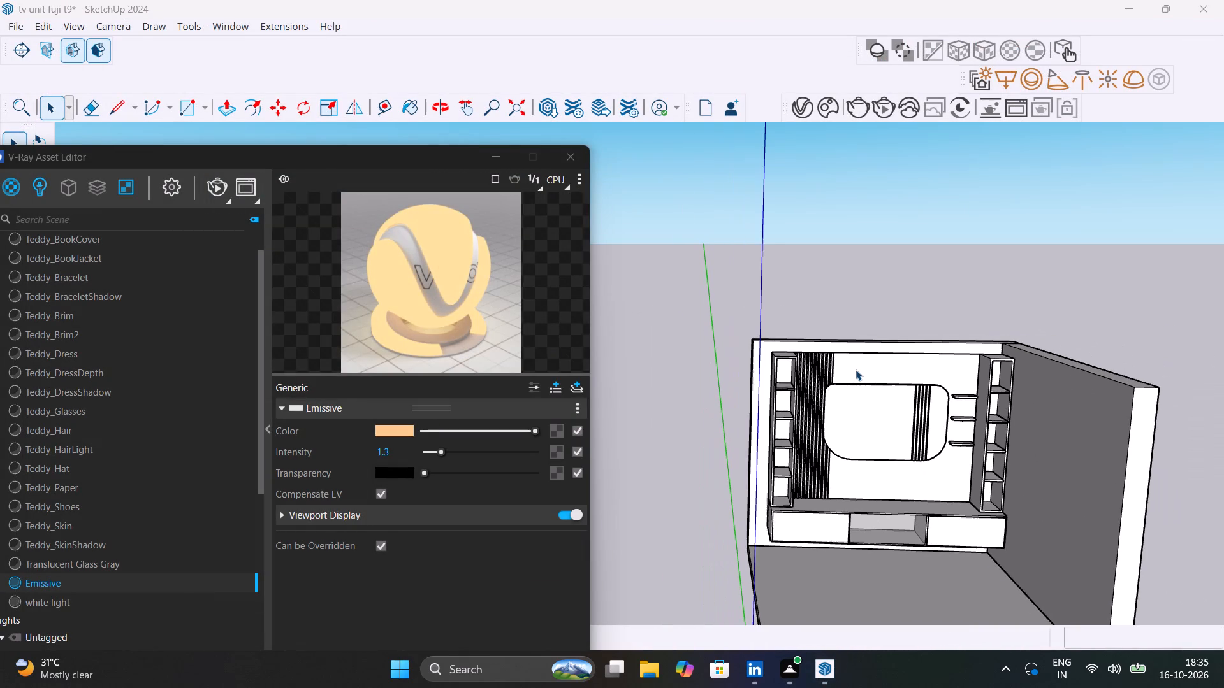
middle_click_drag(926, 410, 771, 364)
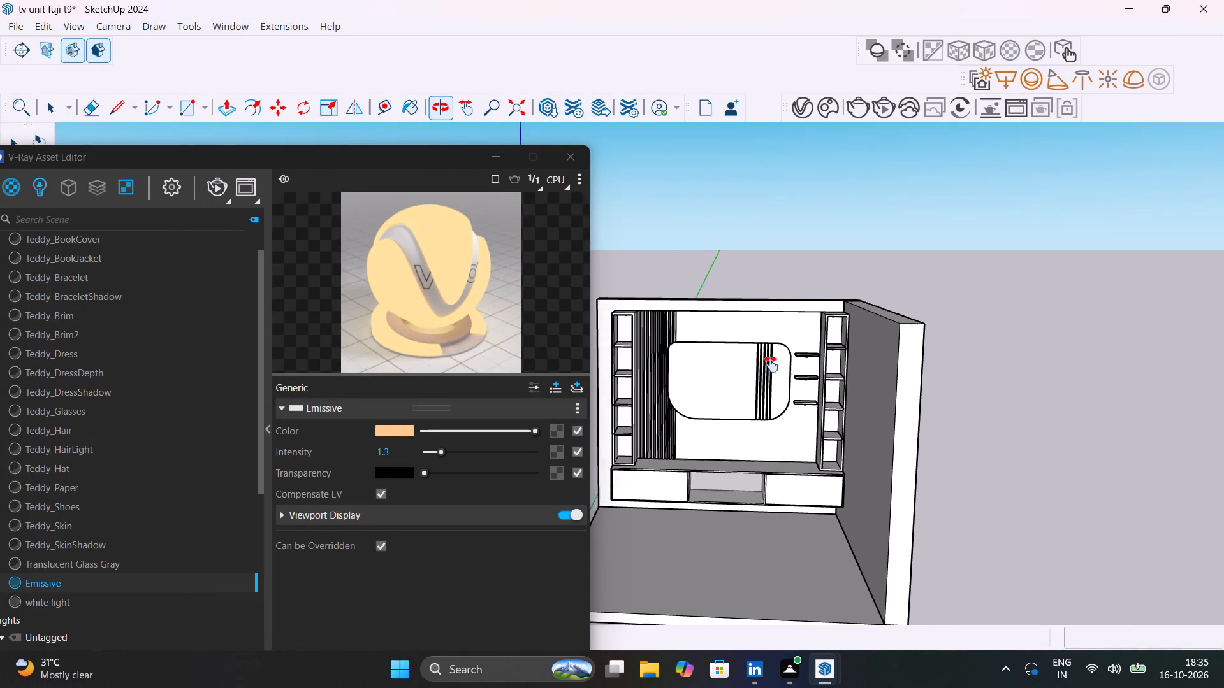
middle_click_drag(771, 364, 773, 365)
left_click(572, 155)
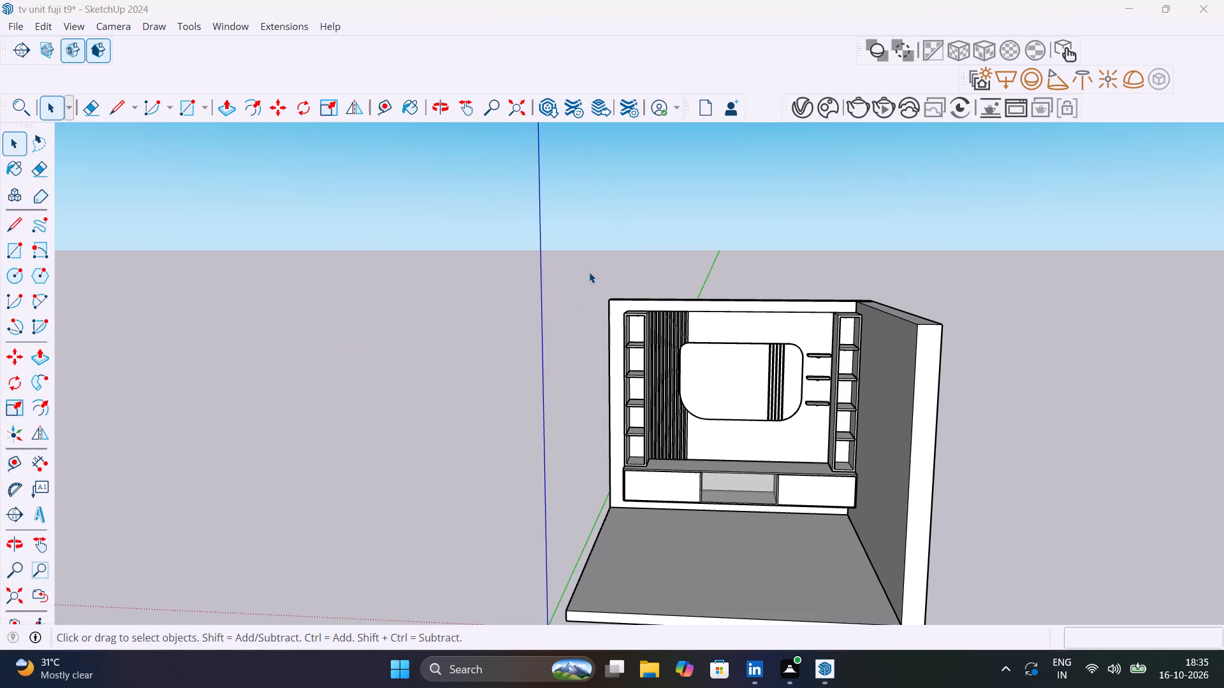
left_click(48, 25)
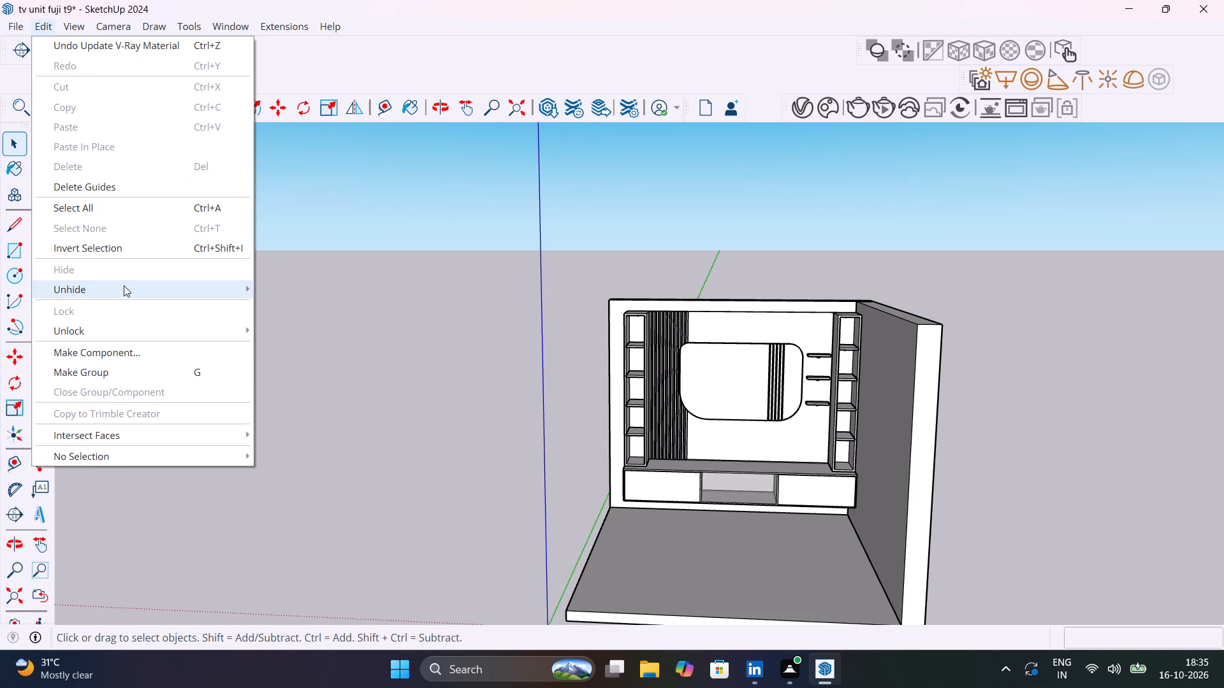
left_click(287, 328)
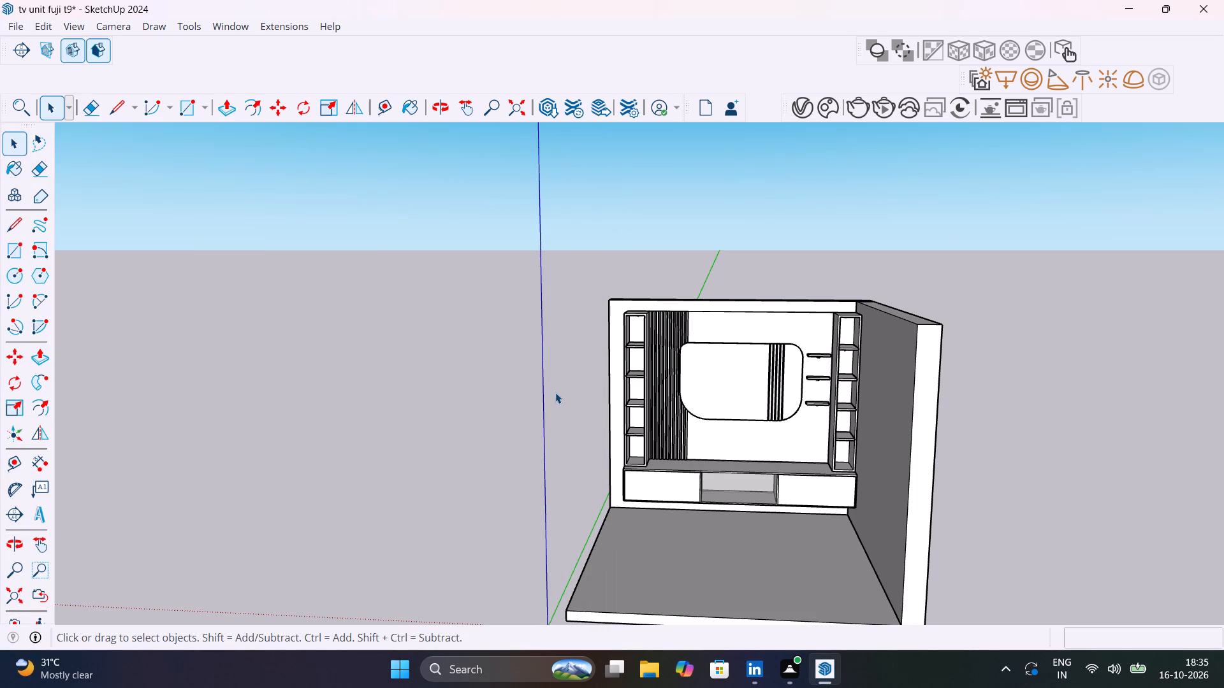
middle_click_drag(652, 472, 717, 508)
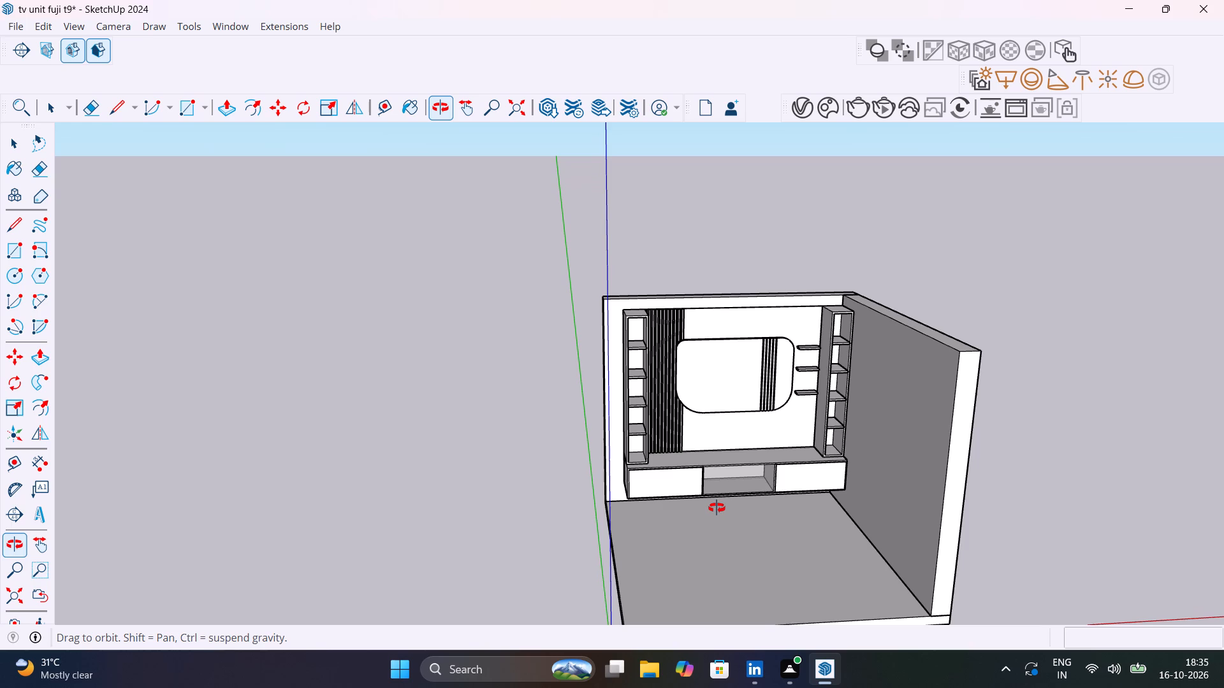
Search the online Chaos Cosmos library for "tv", retry it as "t v", and look through the assets.
middle_click_drag(717, 508, 754, 566)
scroll(716, 508, "up", 3)
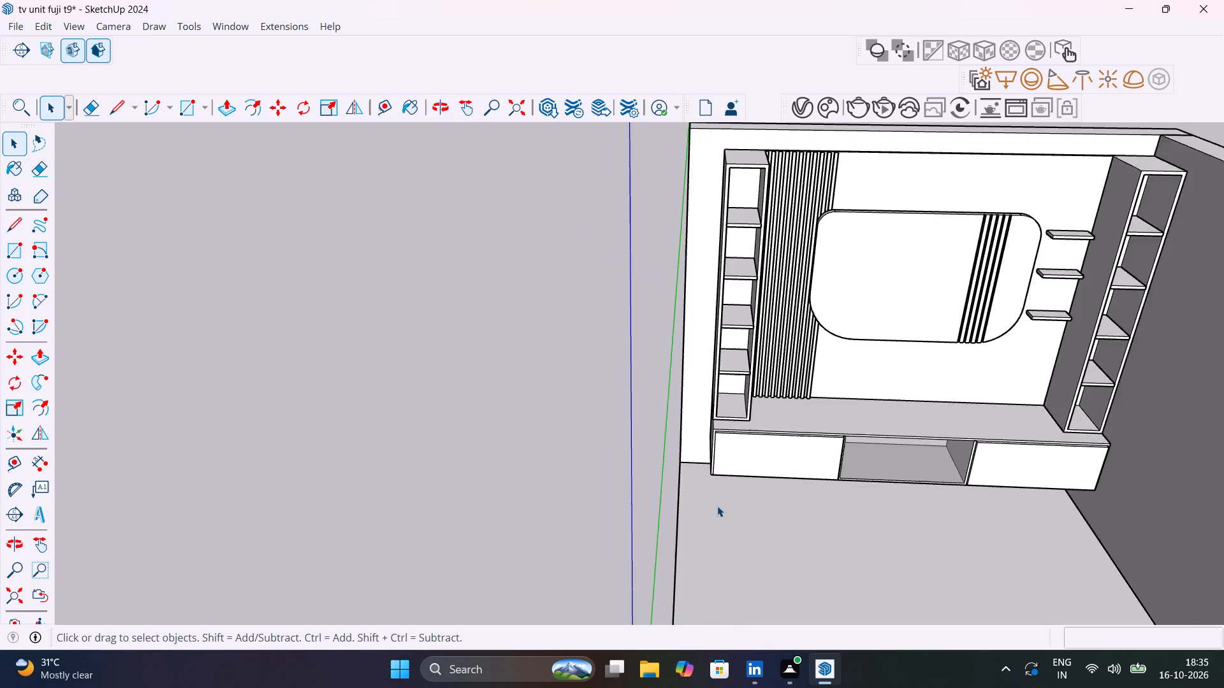
scroll(717, 506, "up", 8)
scroll(720, 517, "down", 12)
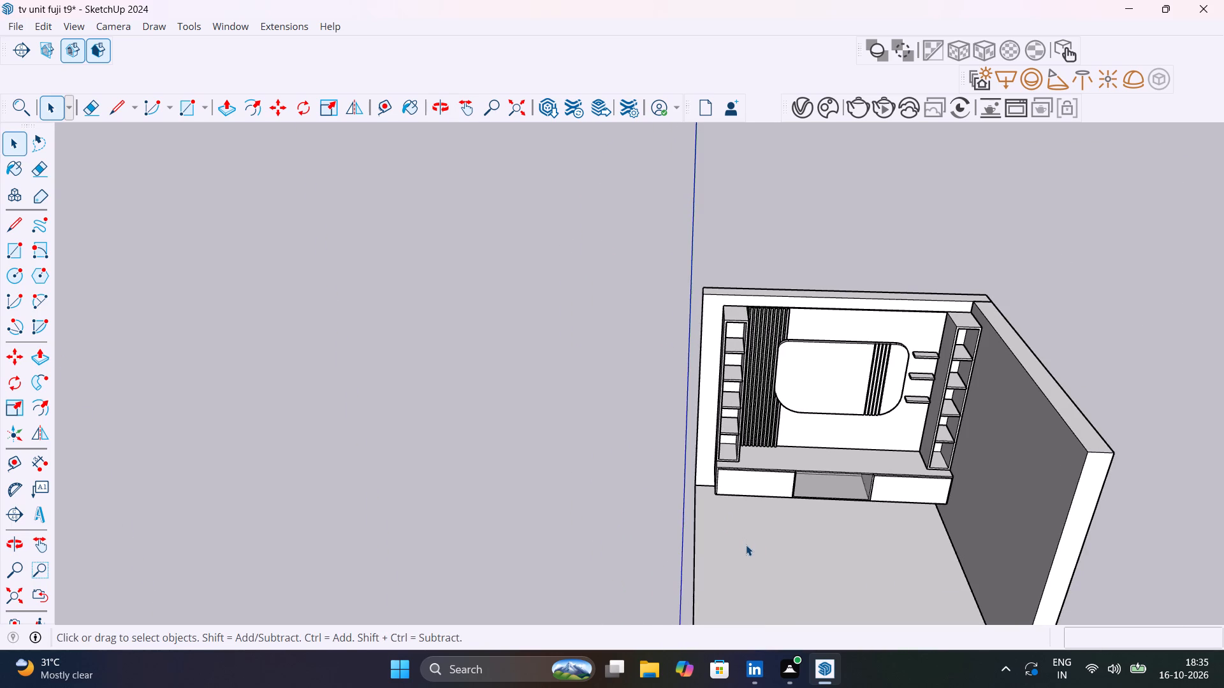
middle_click_drag(745, 547, 761, 441, "shift")
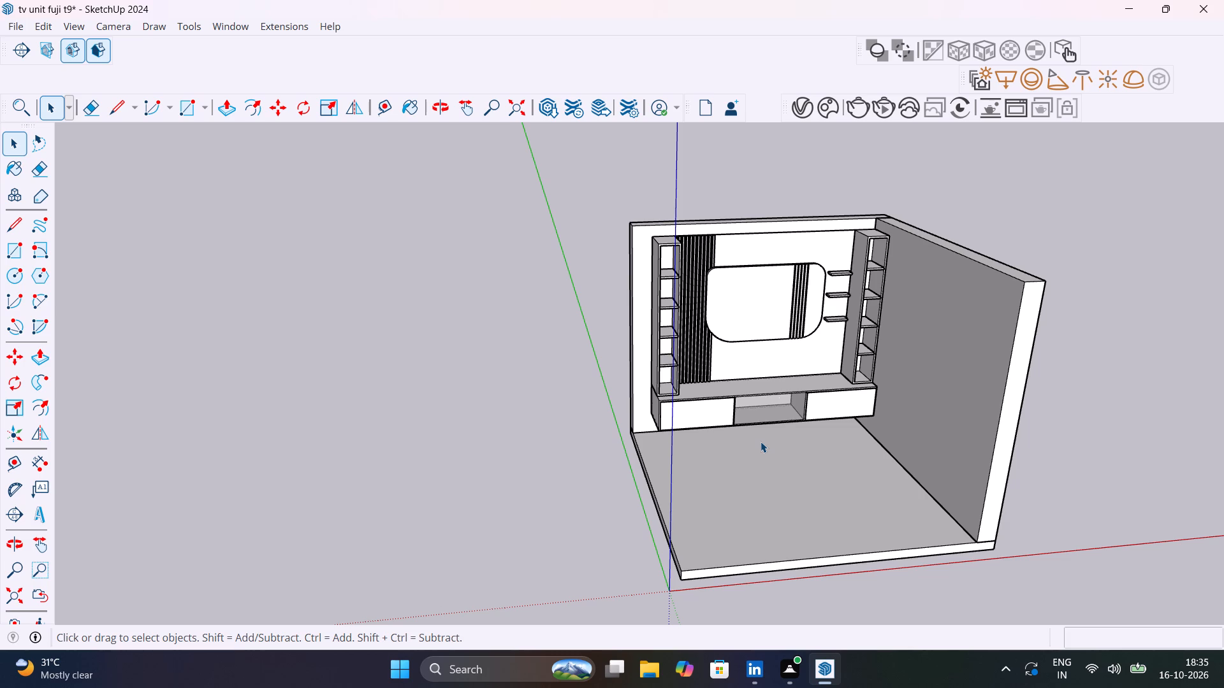
middle_click_drag(801, 319, 698, 350)
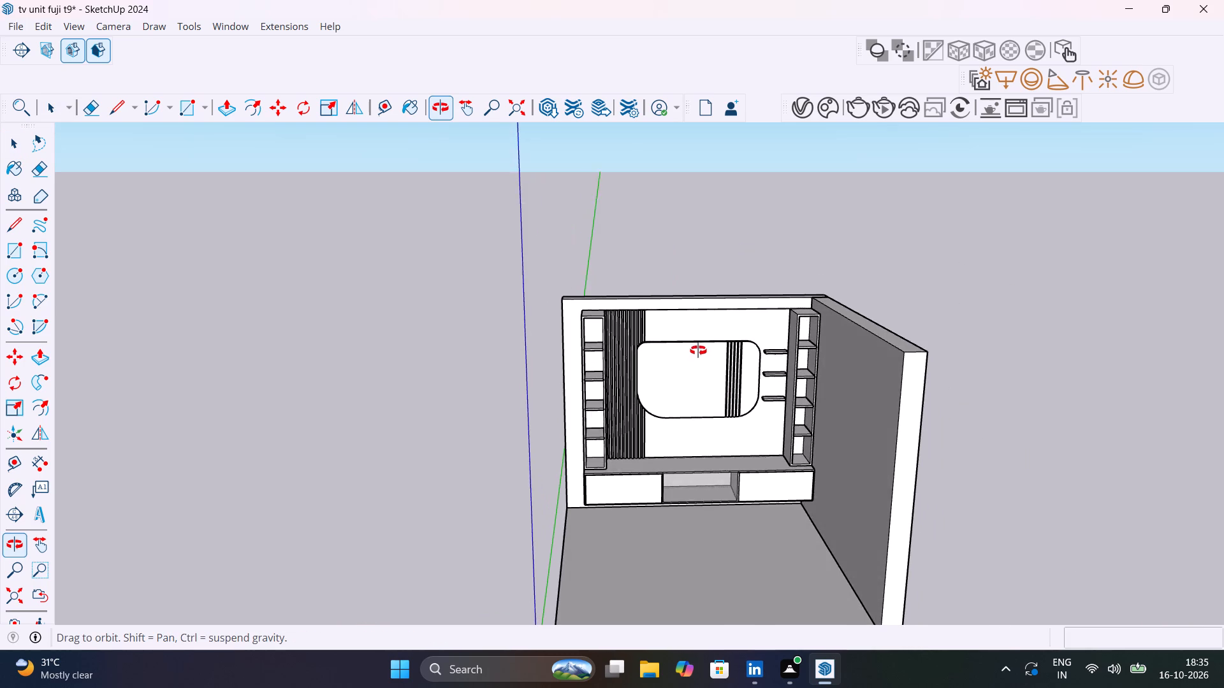
middle_click_drag(698, 350, 697, 350)
scroll(703, 355, "up", 4)
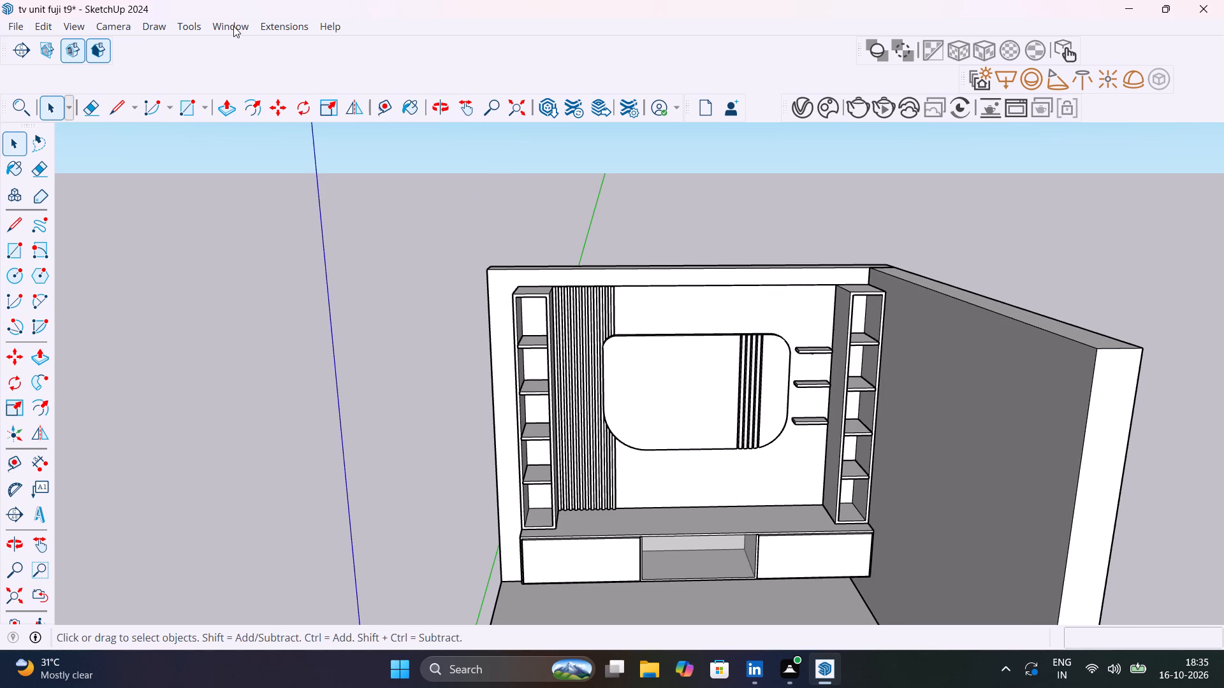
left_click(831, 110)
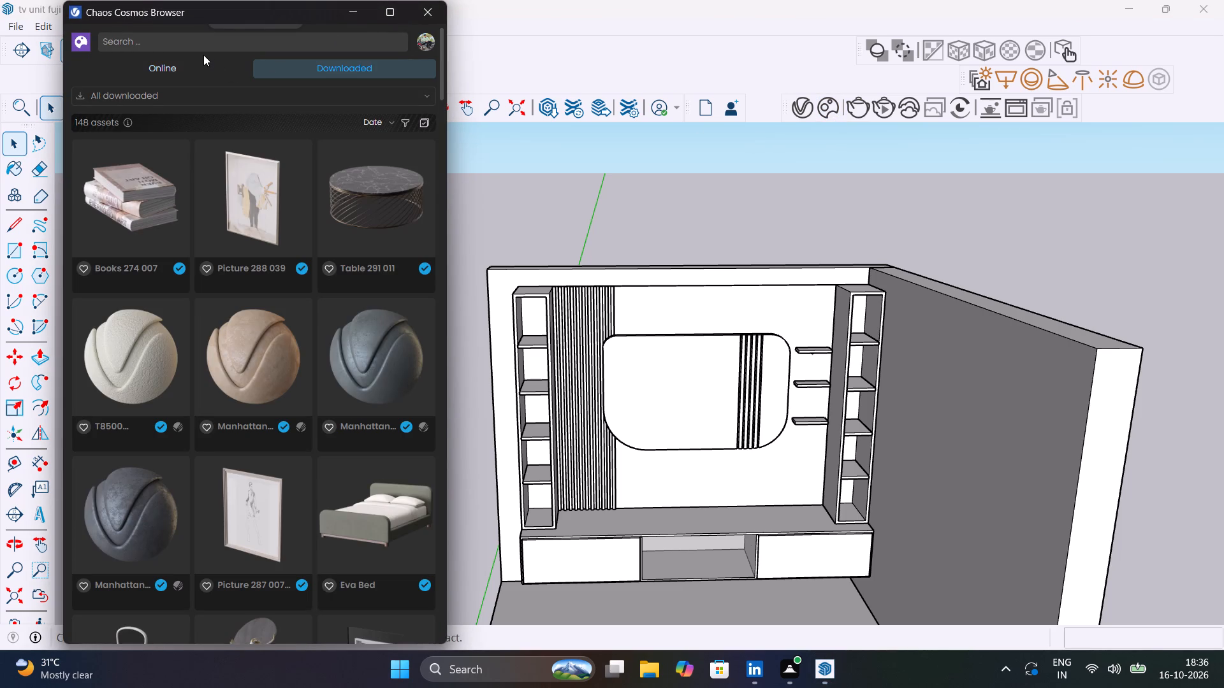
left_click(203, 55)
left_click(199, 63)
left_click(251, 39)
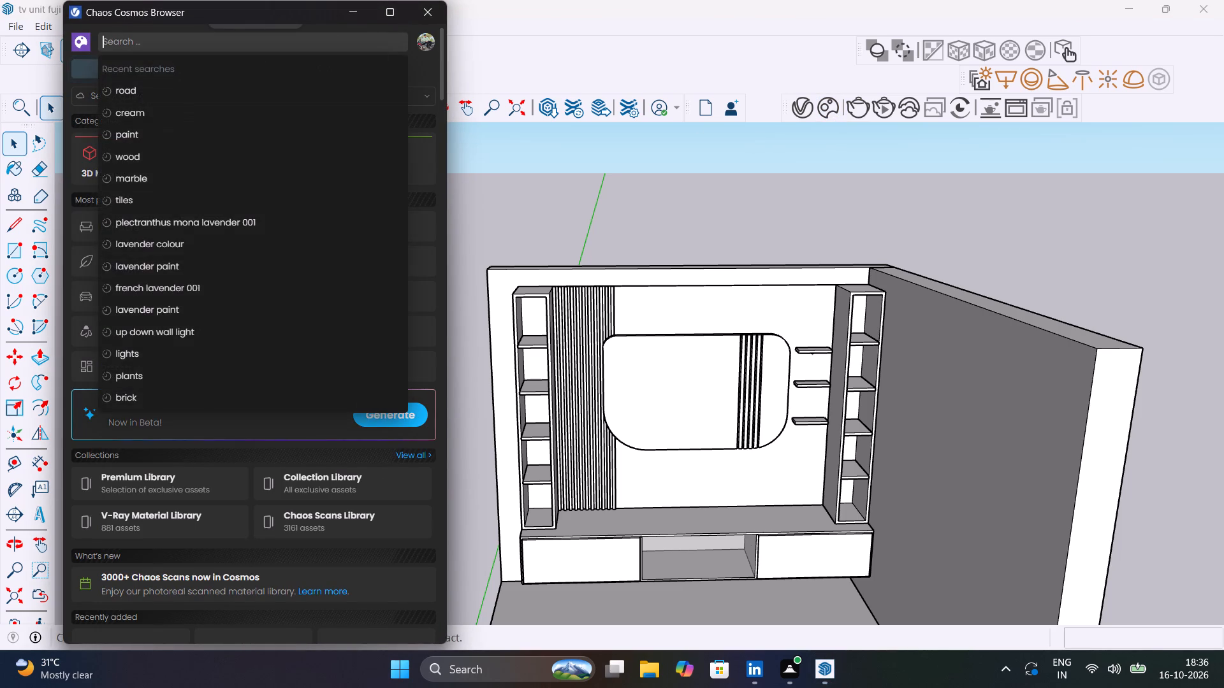
type("tv")
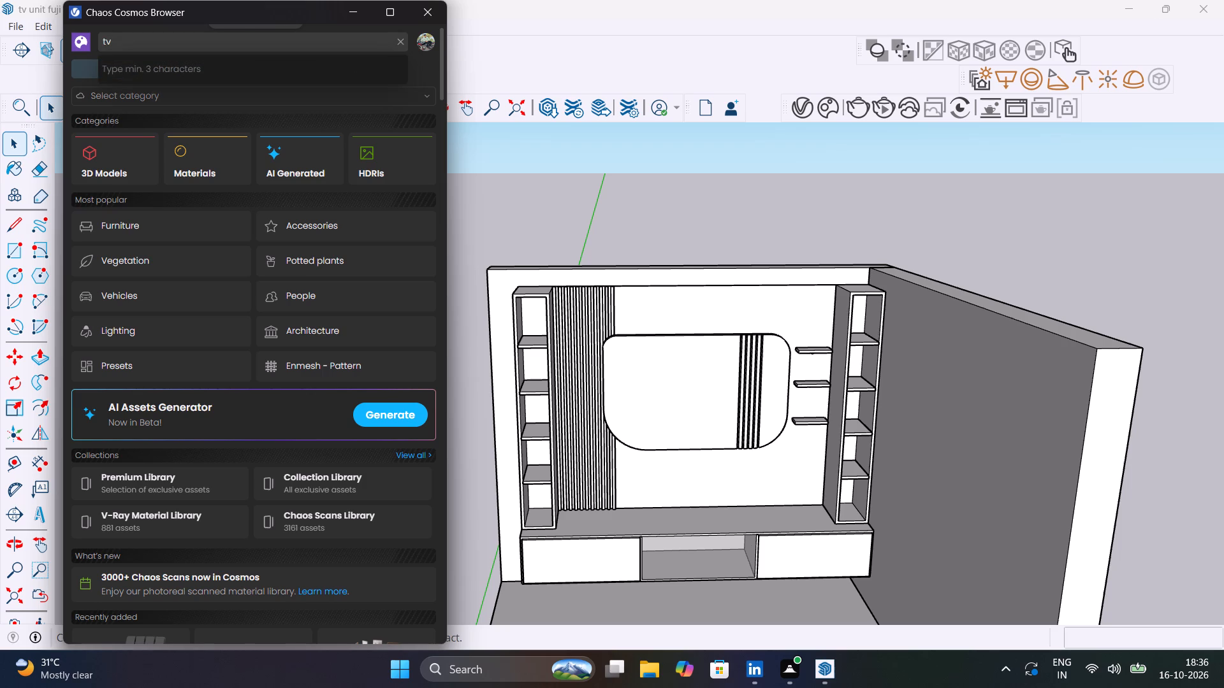
key("Return")
key("Return")
left_click(402, 42)
left_click(330, 43)
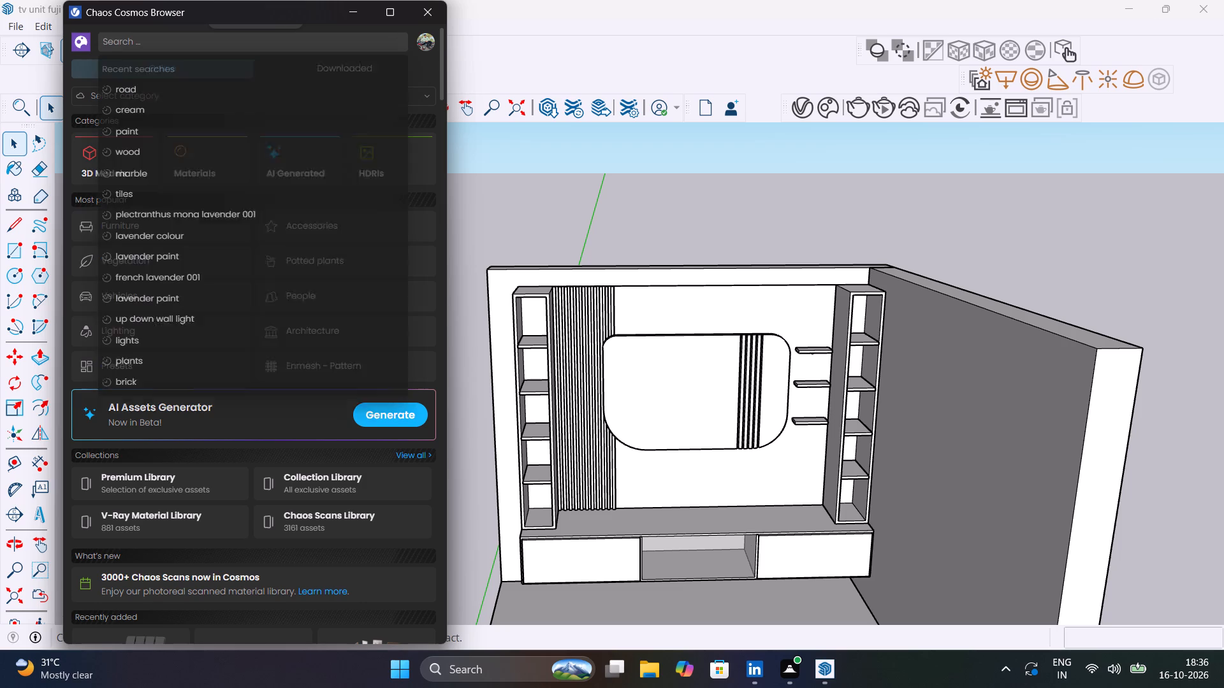
type("t v")
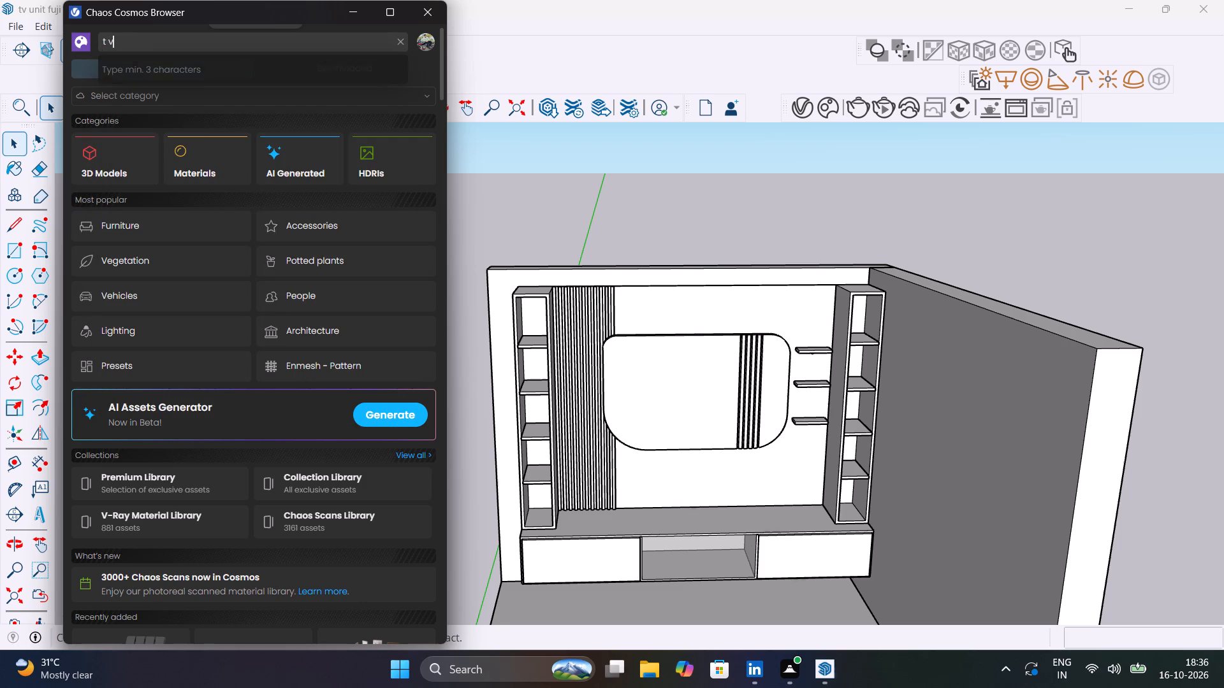
key("Return")
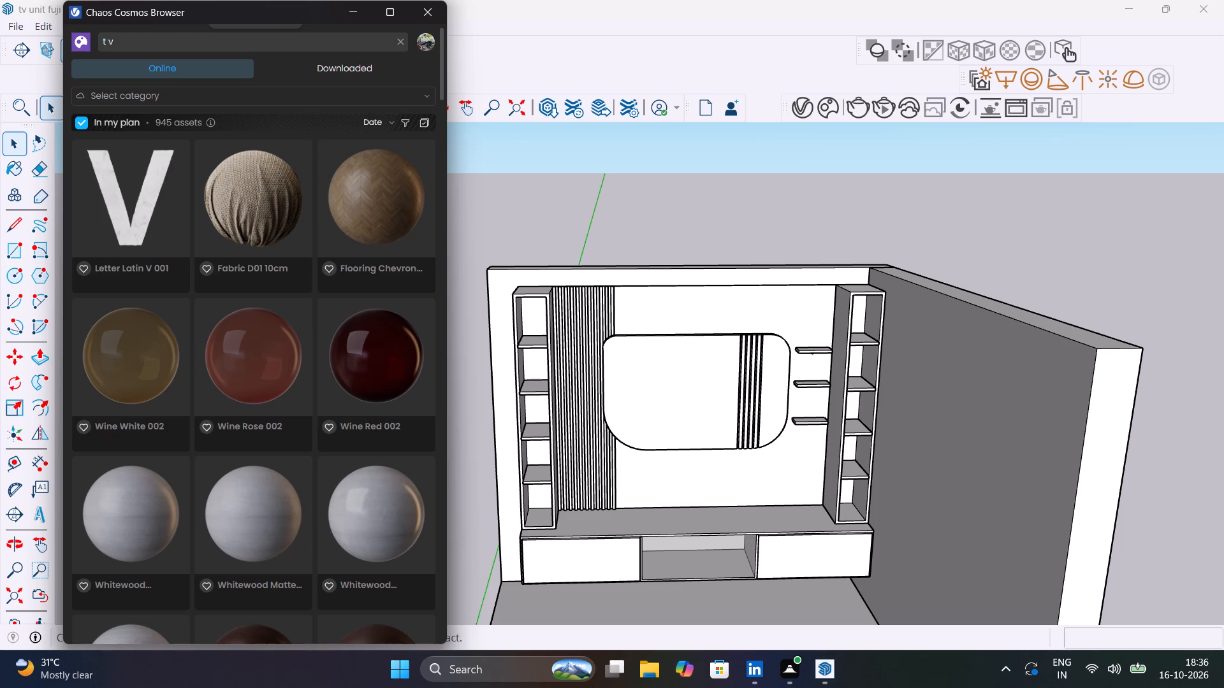
scroll(298, 124, "down", 20)
scroll(298, 124, "down", 2)
scroll(293, 192, "up", 3)
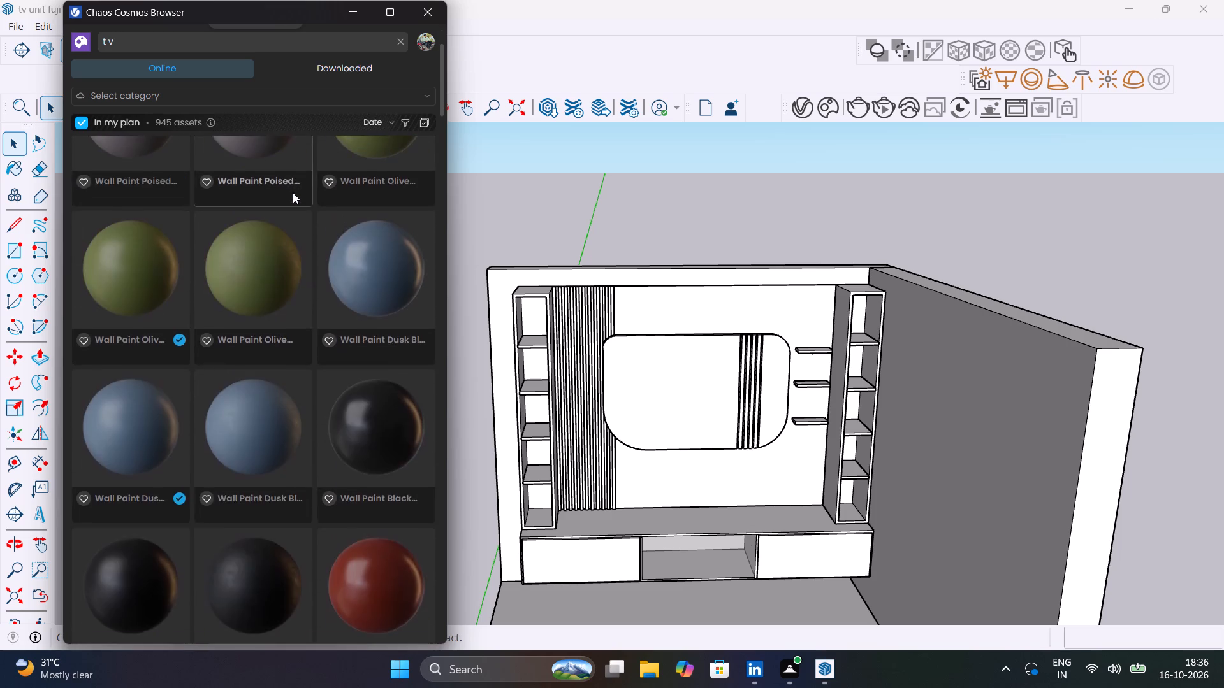
scroll(293, 192, "up", 10)
Search the Cosmos library for "tv u" and view the suggested Grad TV Unit asset.
left_click(405, 40)
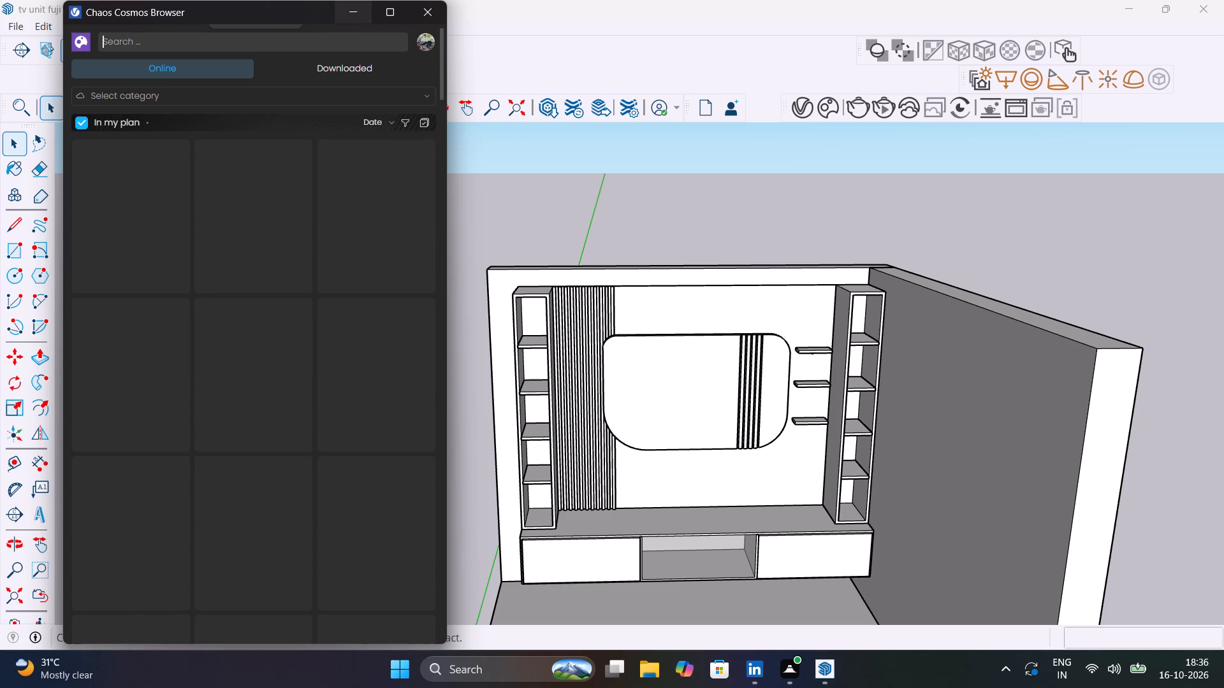
left_click(282, 43)
type("tv")
key("Return")
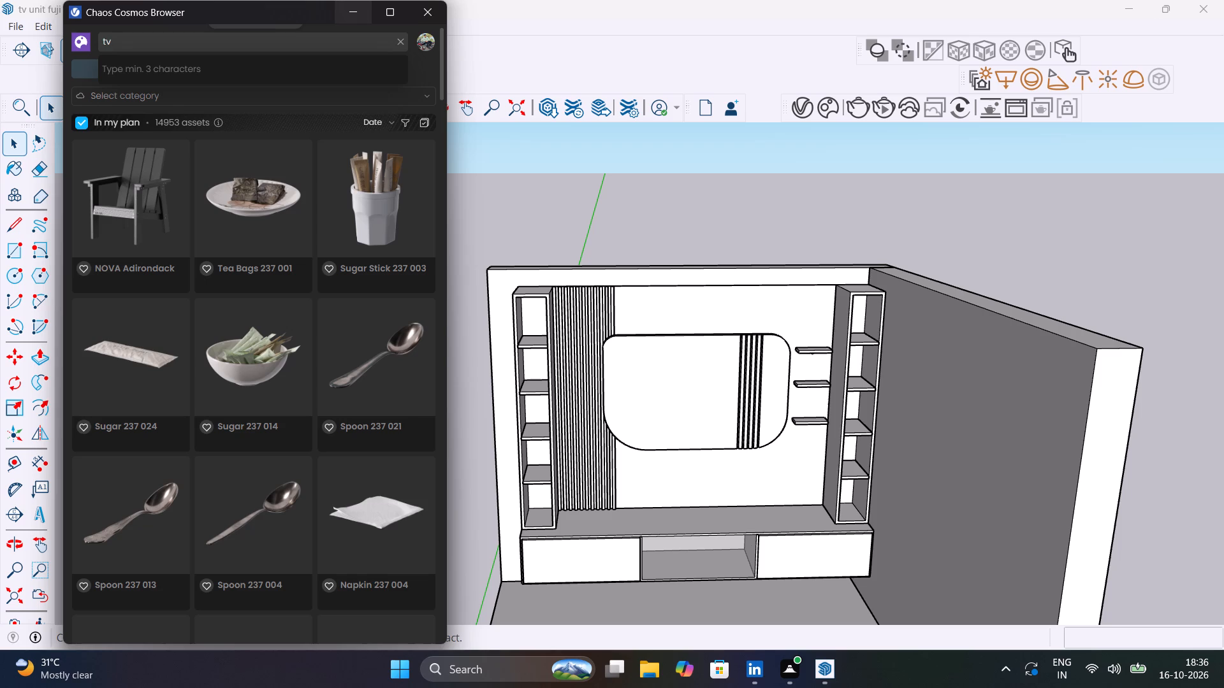
key("space")
key("space")
key("space")
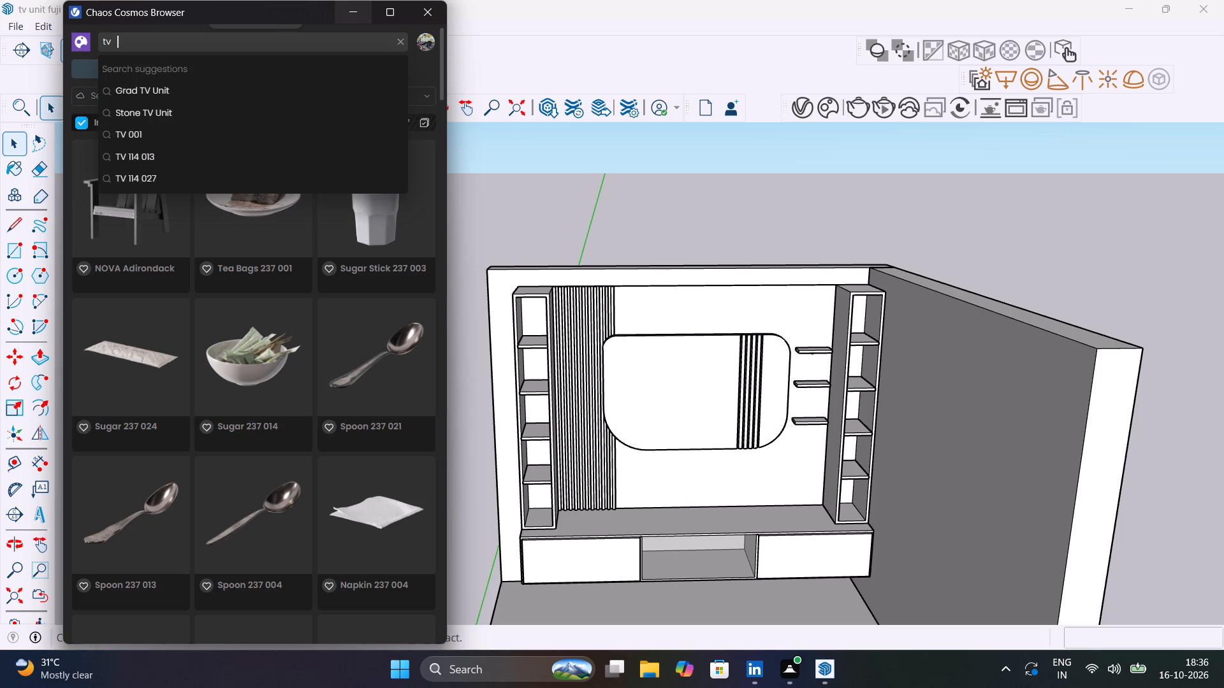
key("BackSpace")
key("BackSpace")
key("u")
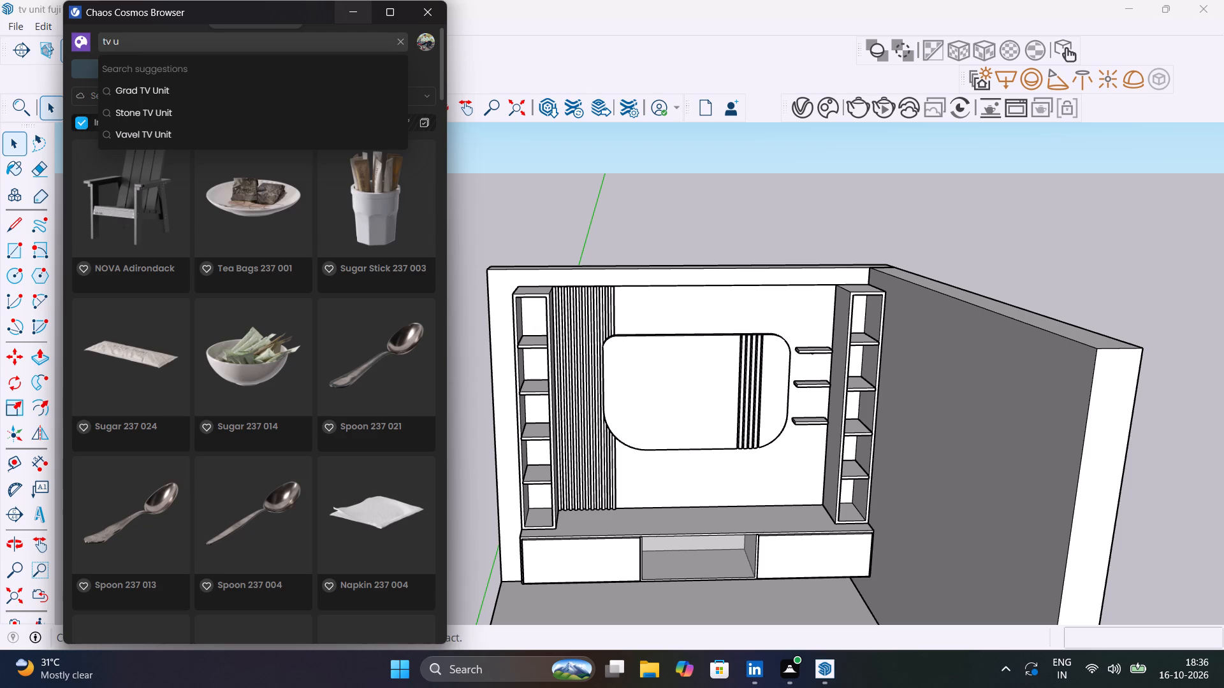
scroll(284, 44, "down", 1)
left_click(154, 87)
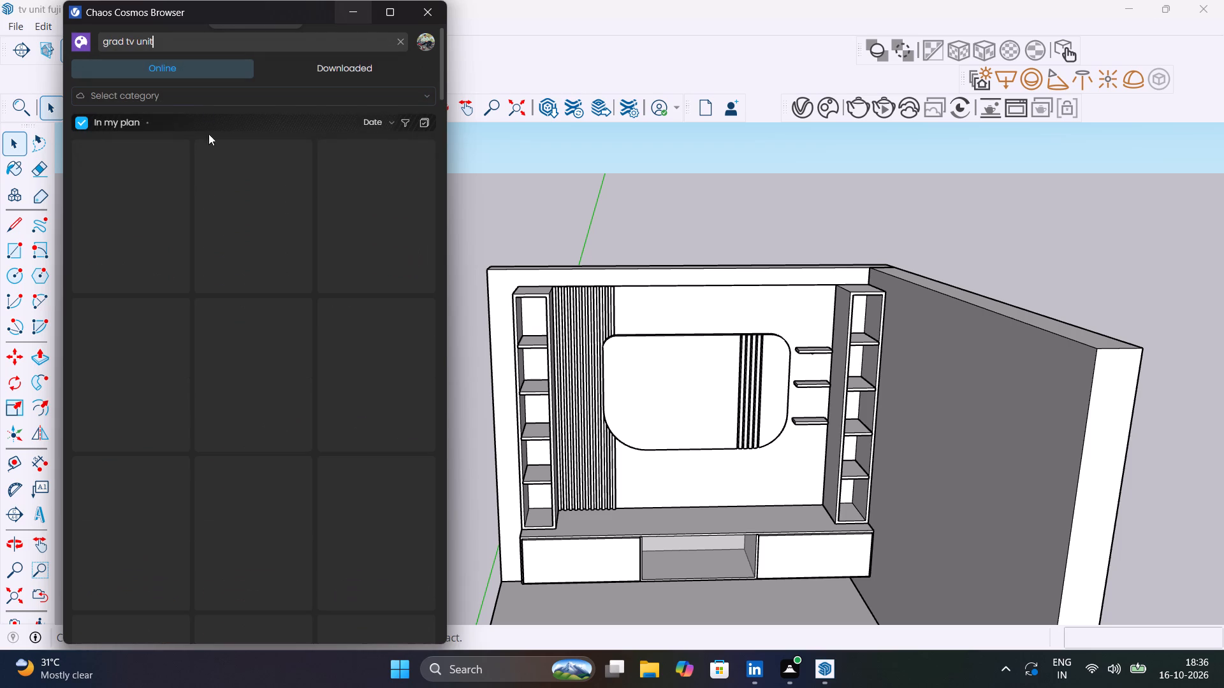
Replace the Cosmos search text with "televis" to look for a television model, and clear the search.
left_click(360, 43)
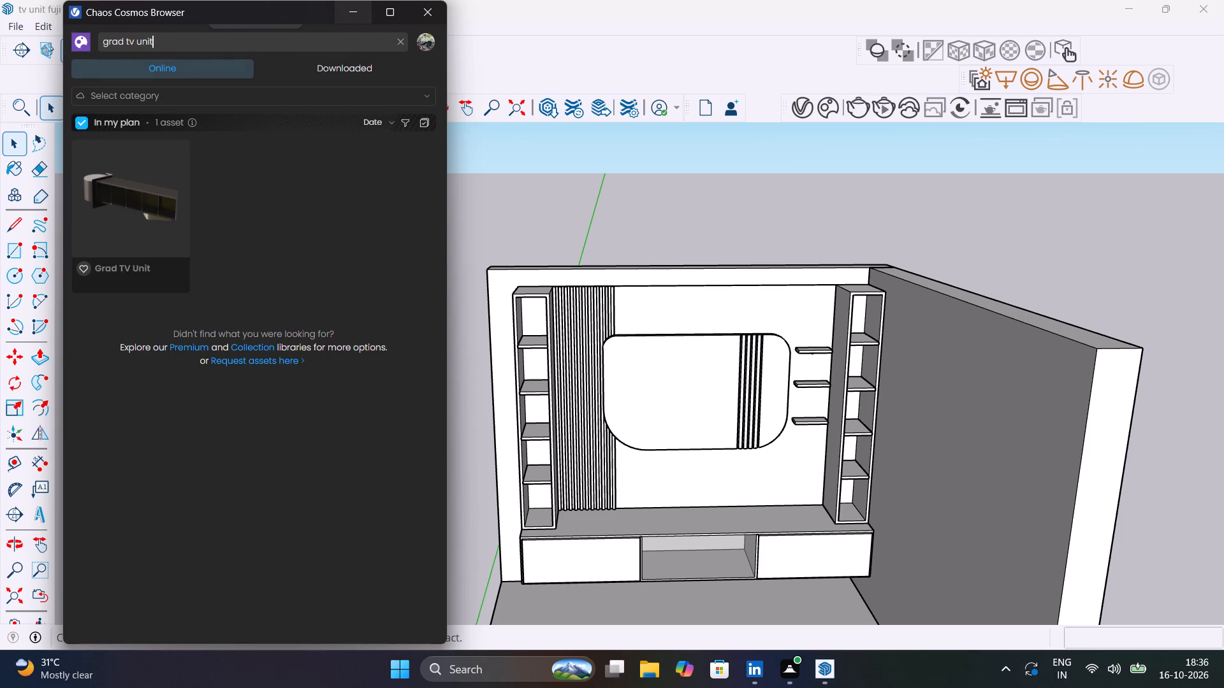
key("BackSpace")
key("BackSpace")
key("BackSpace")
key("BackSpace")
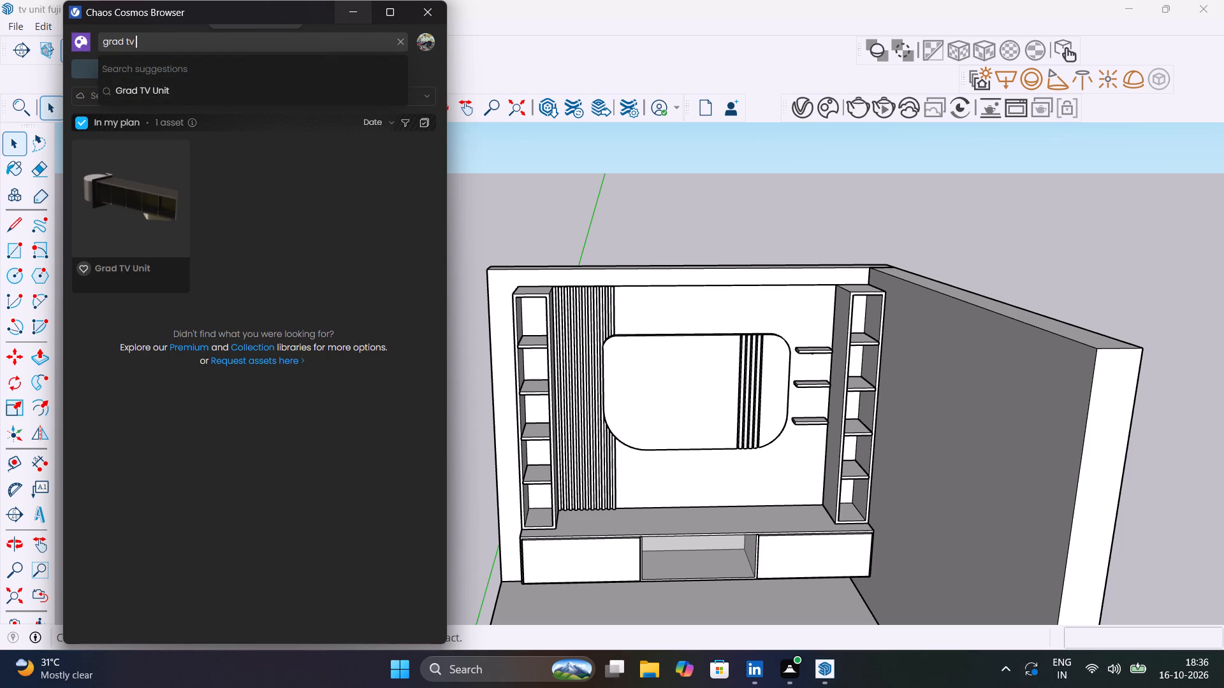
key("BackSpace")
key("BackSpace")
key("BackSpace")
key("BackSpace")
key("BackSpace")
key("BackSpace")
key("BackSpace")
key("BackSpace")
key("BackSpace")
key("BackSpace")
key("BackSpace")
key("BackSpace")
key("BackSpace")
key("BackSpace")
key("BackSpace")
key("BackSpace")
key("BackSpace")
key("BackSpace")
key("BackSpace")
key("BackSpace")
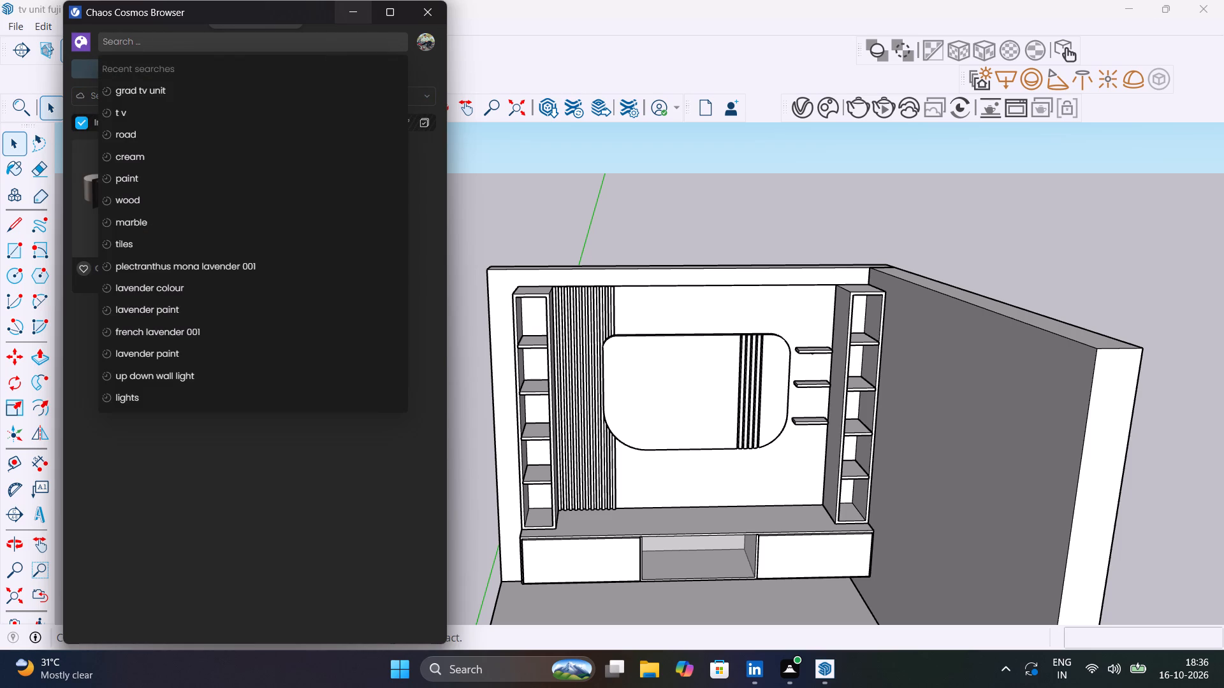
type("televis")
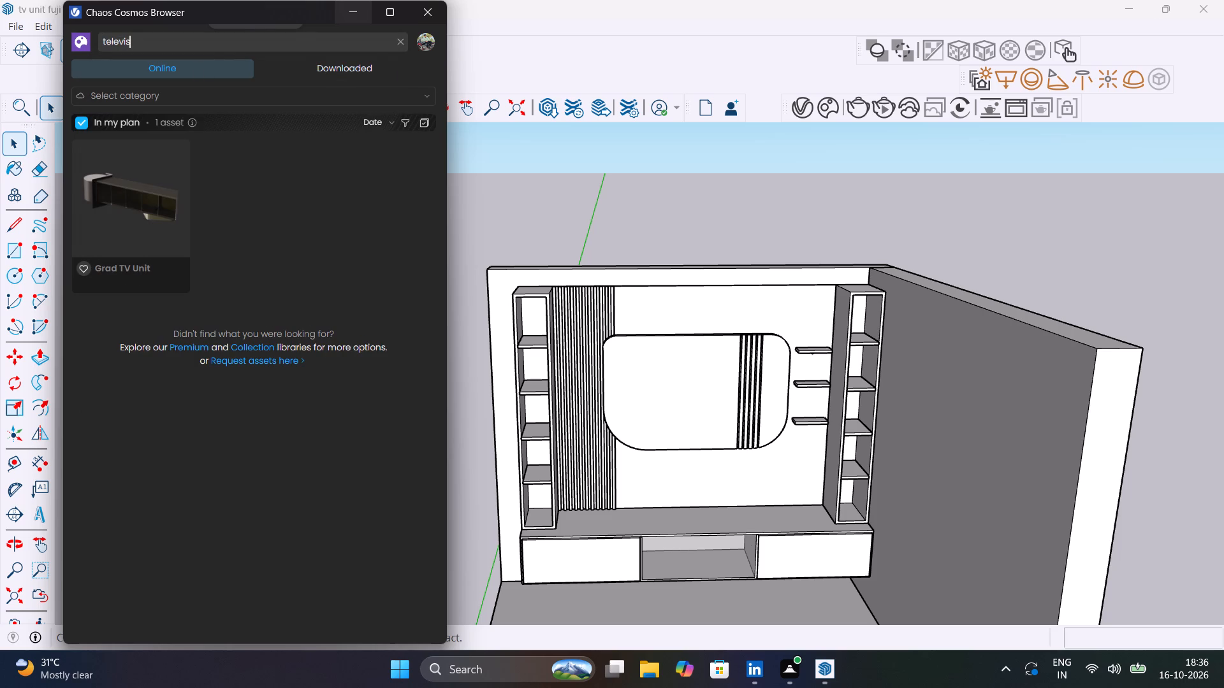
left_click(398, 46)
Browse the Other furniture category of the Cosmos 3D furniture models for a television.
left_click(426, 91)
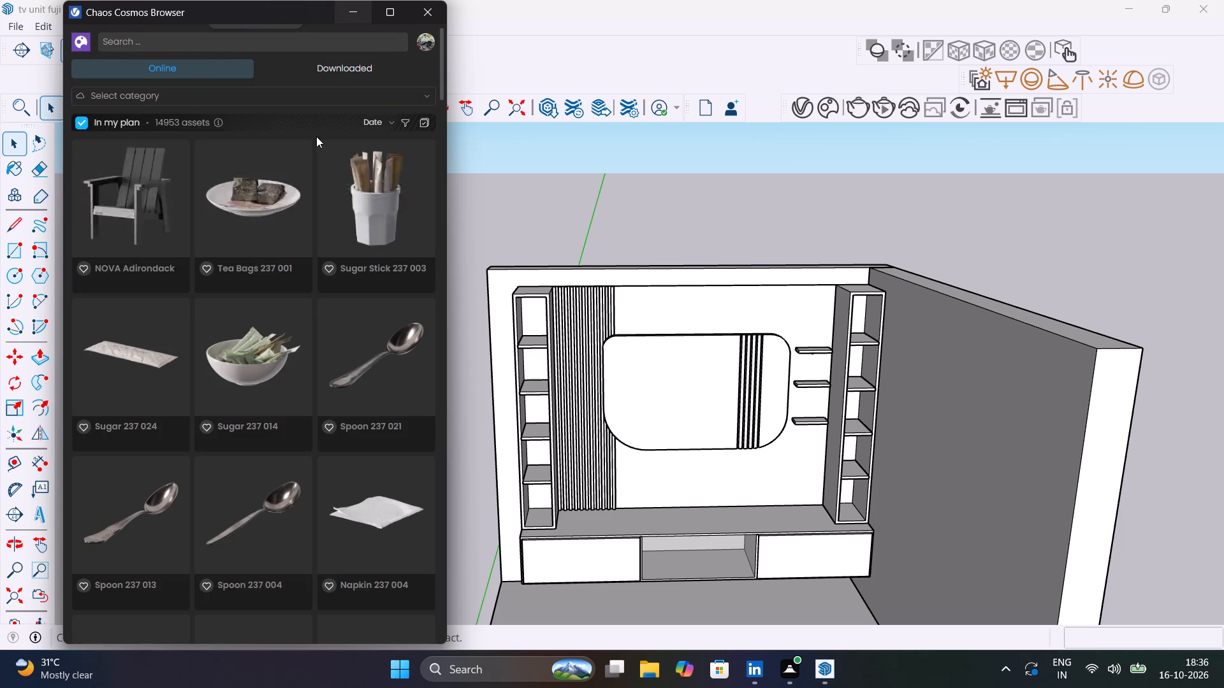
left_click(197, 126)
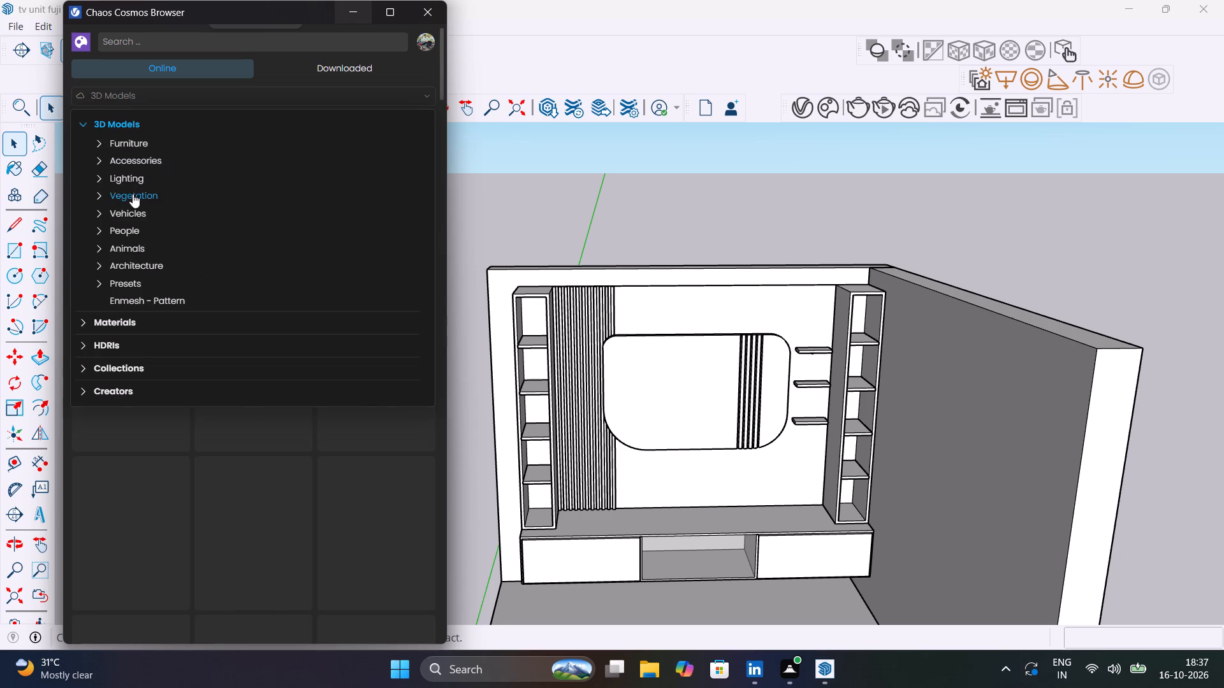
left_click(154, 161)
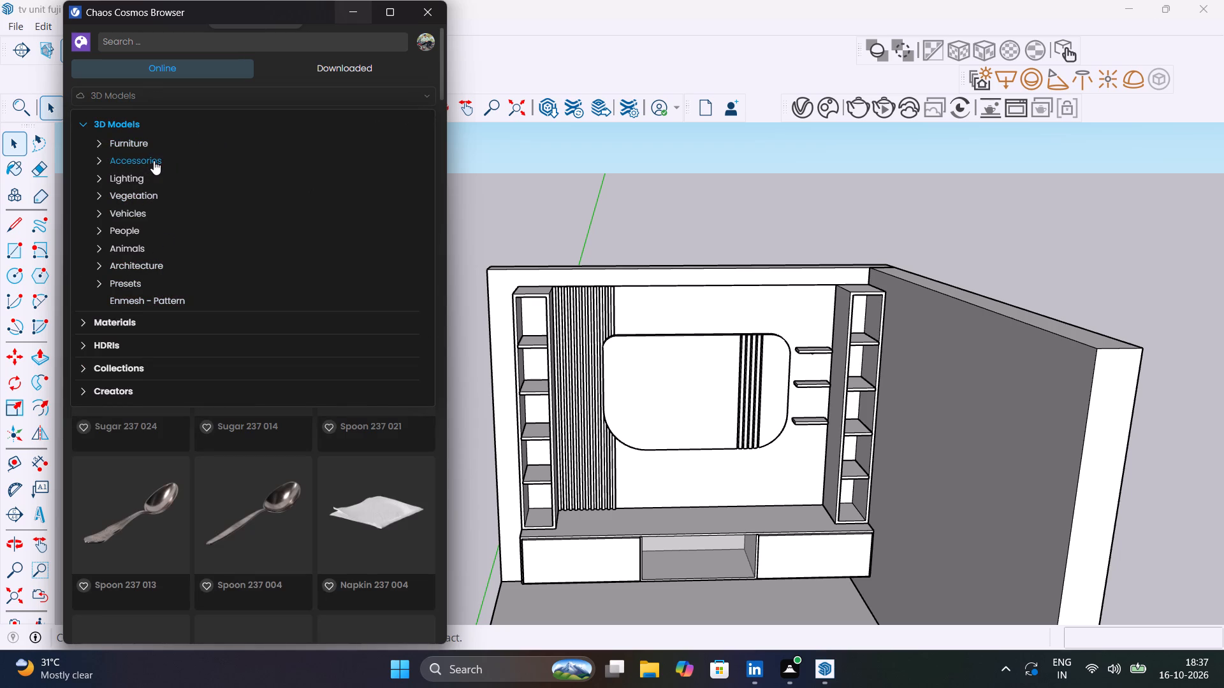
left_click(151, 143)
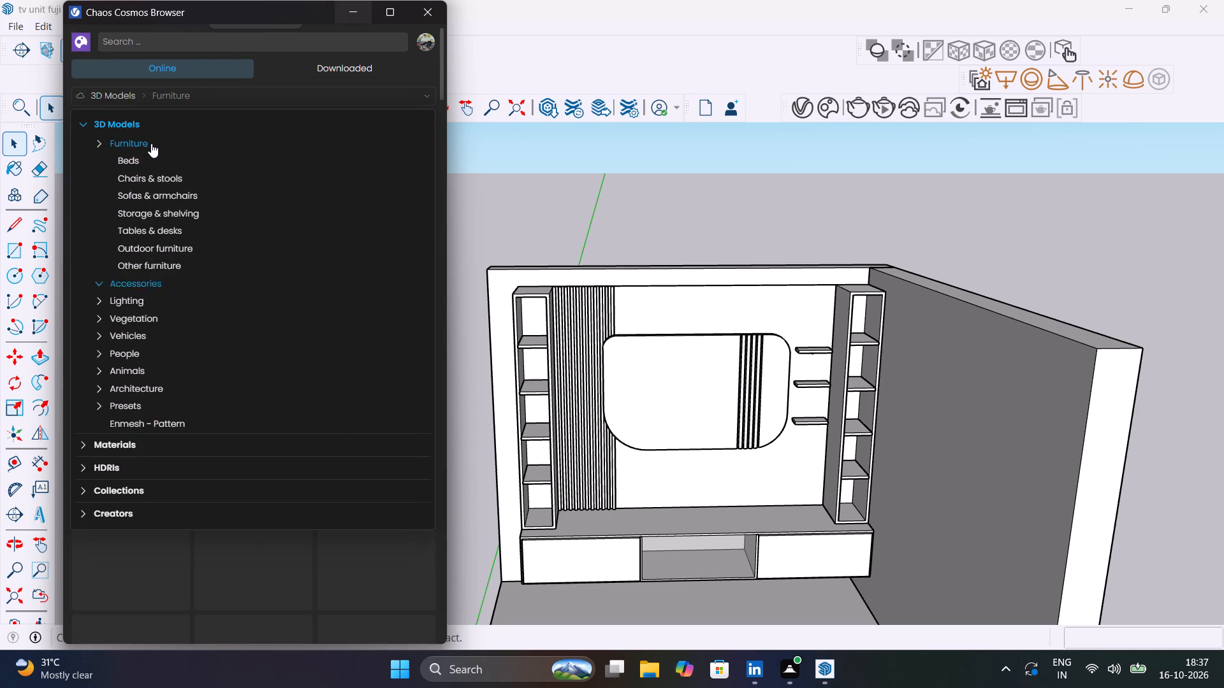
left_click(180, 266)
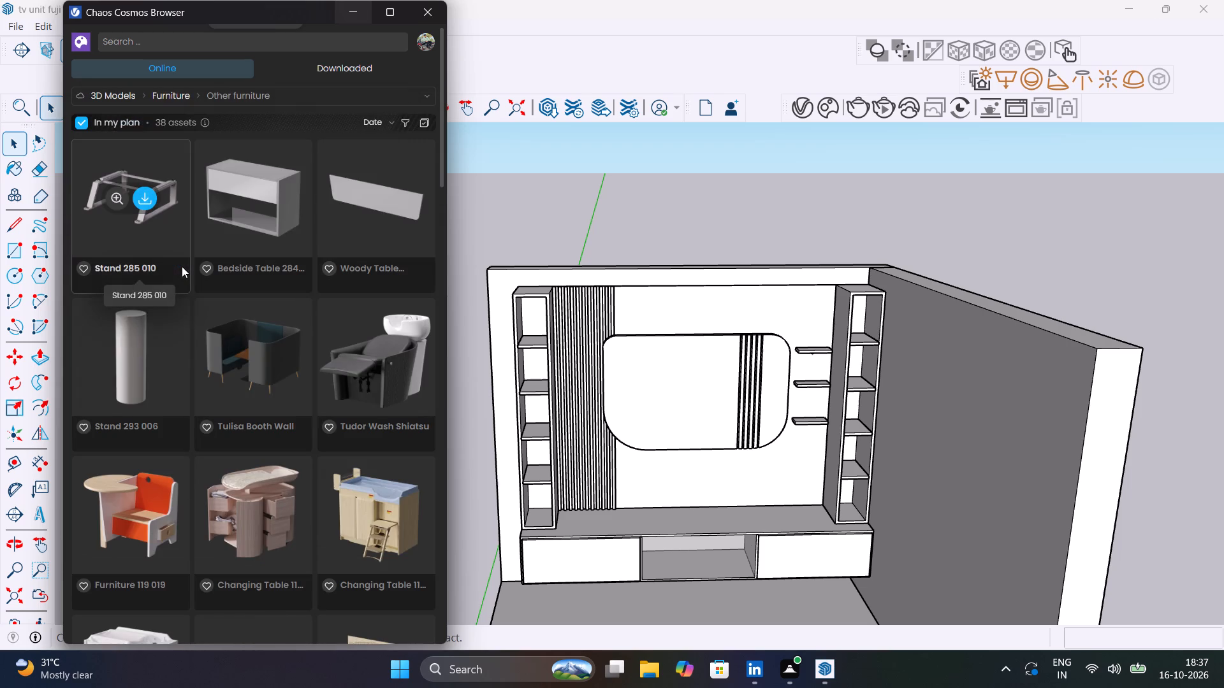
scroll(194, 320, "down", 14)
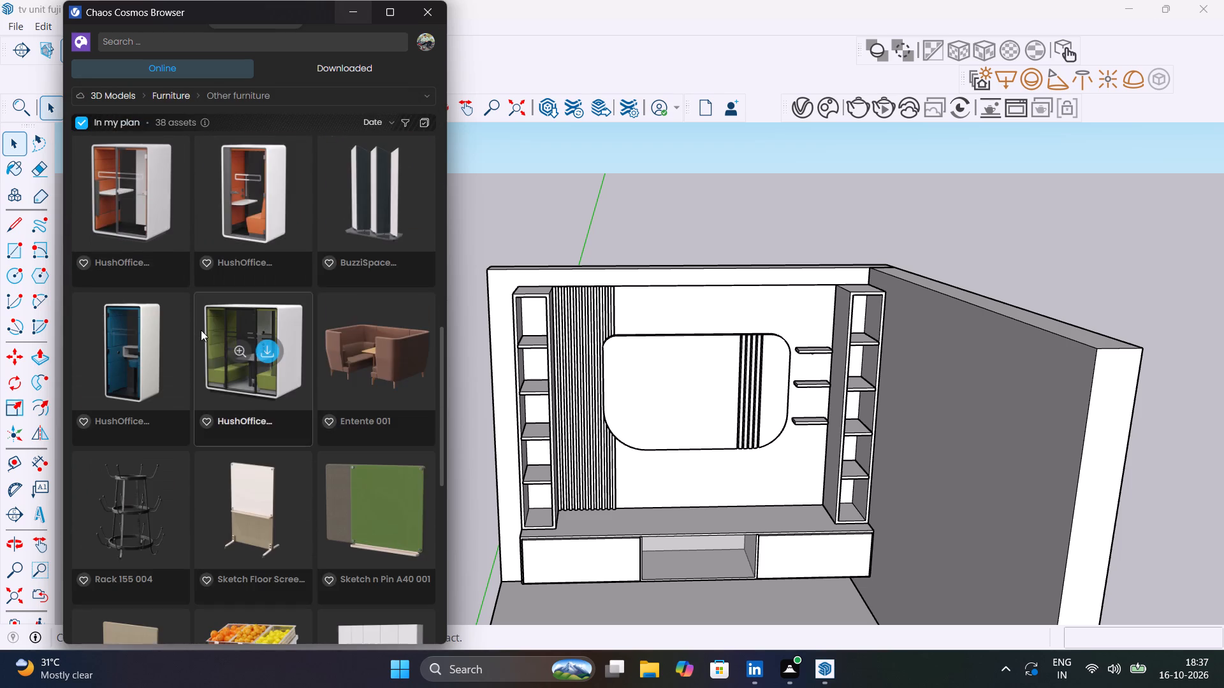
scroll(201, 330, "down", 14)
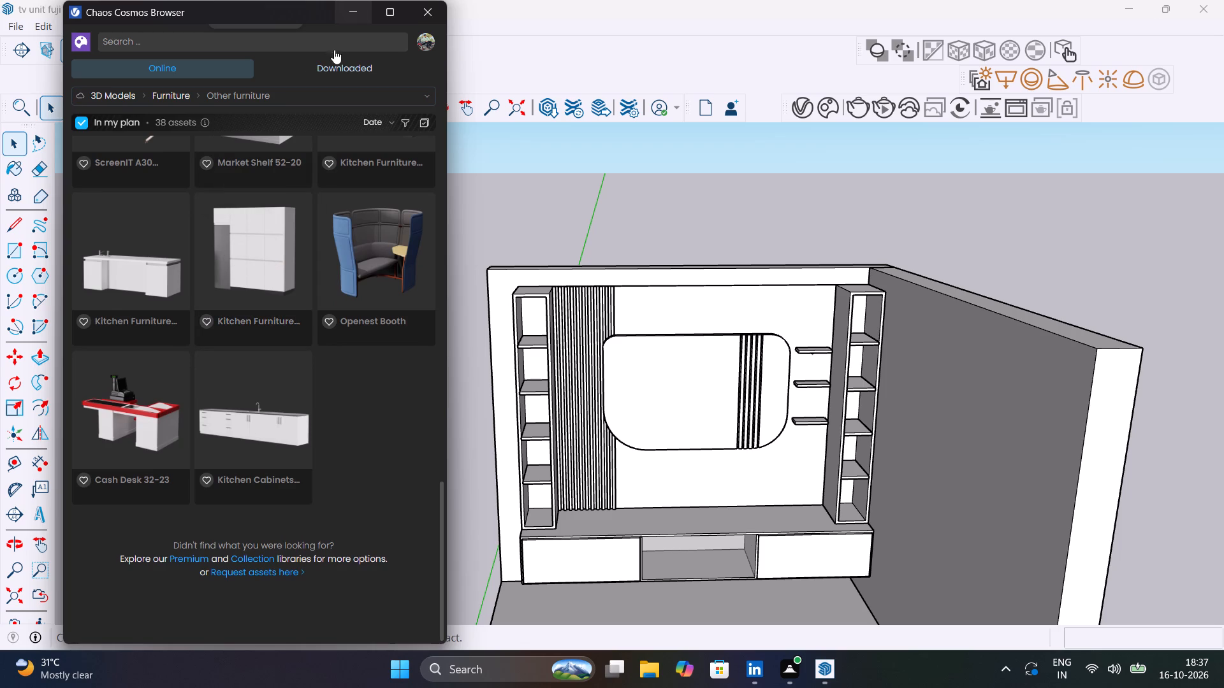
Search the Cosmos library for "laptop", look through the assets, and close the Cosmos browser.
left_click(341, 43)
type("laptop")
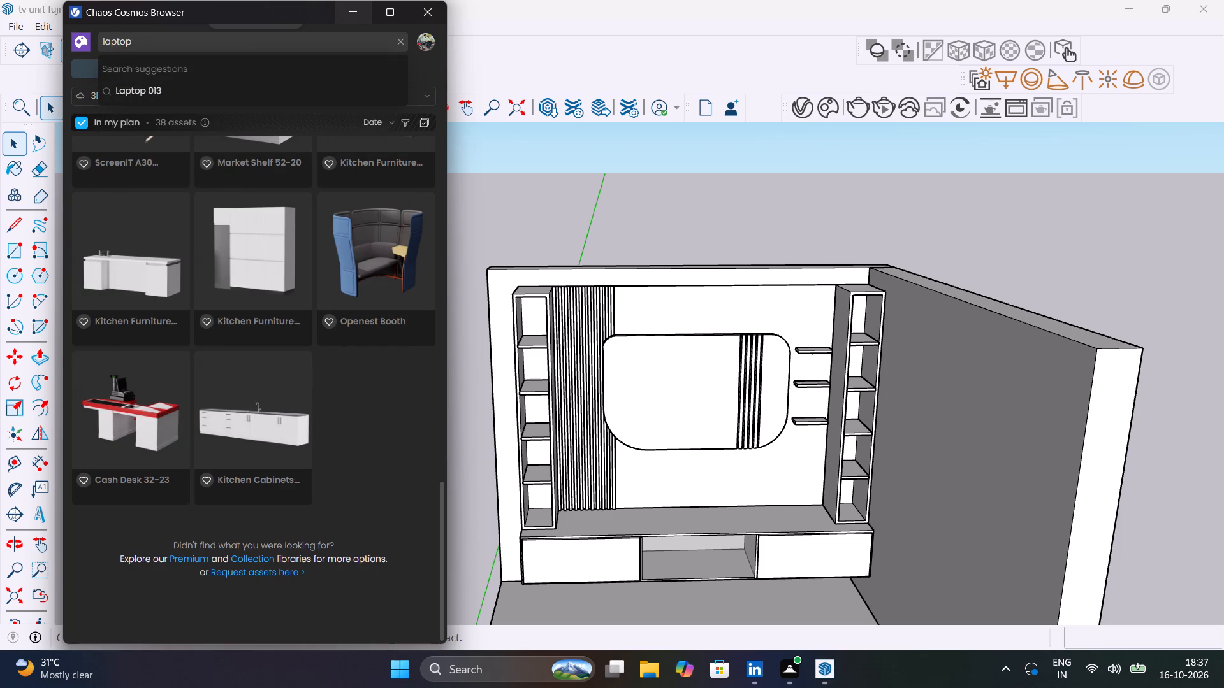
key("Return")
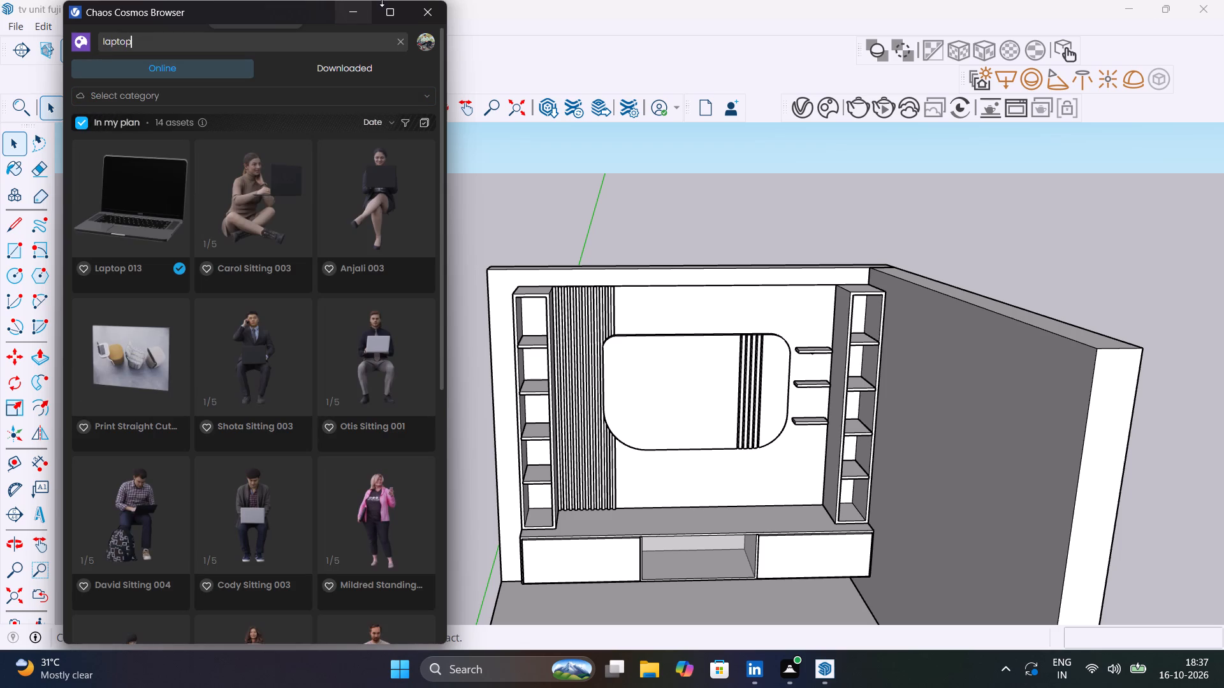
scroll(327, 561, "down", 20)
scroll(327, 561, "down", 1)
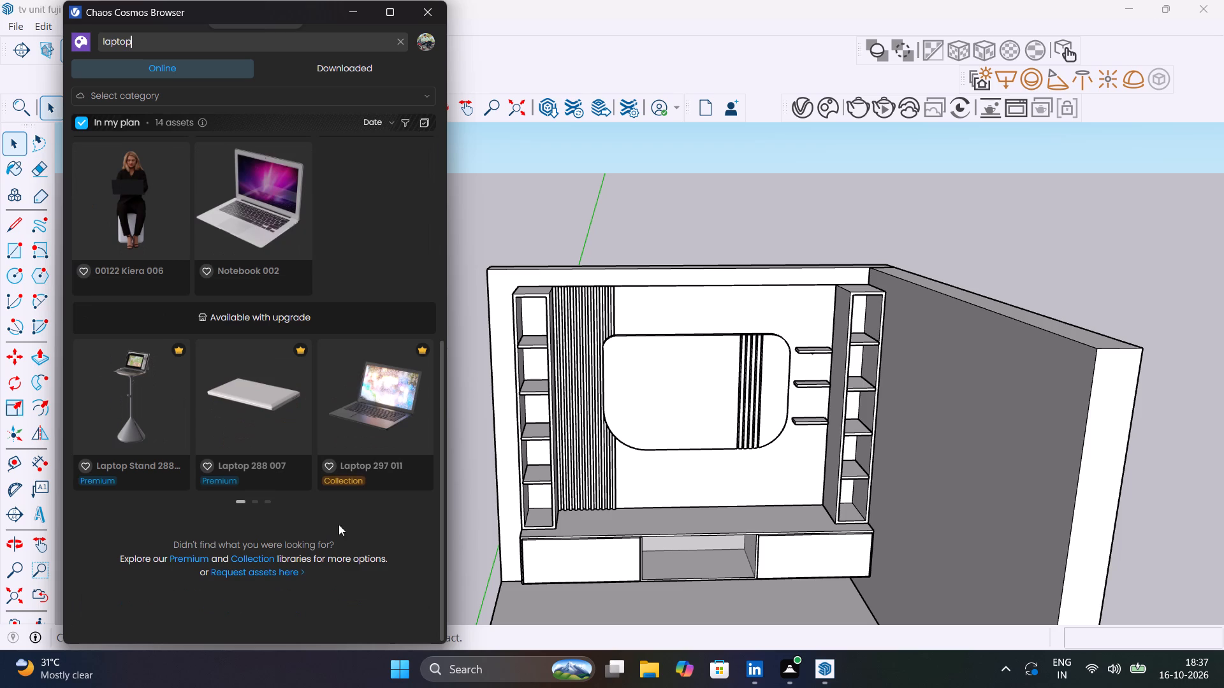
left_click(427, 22)
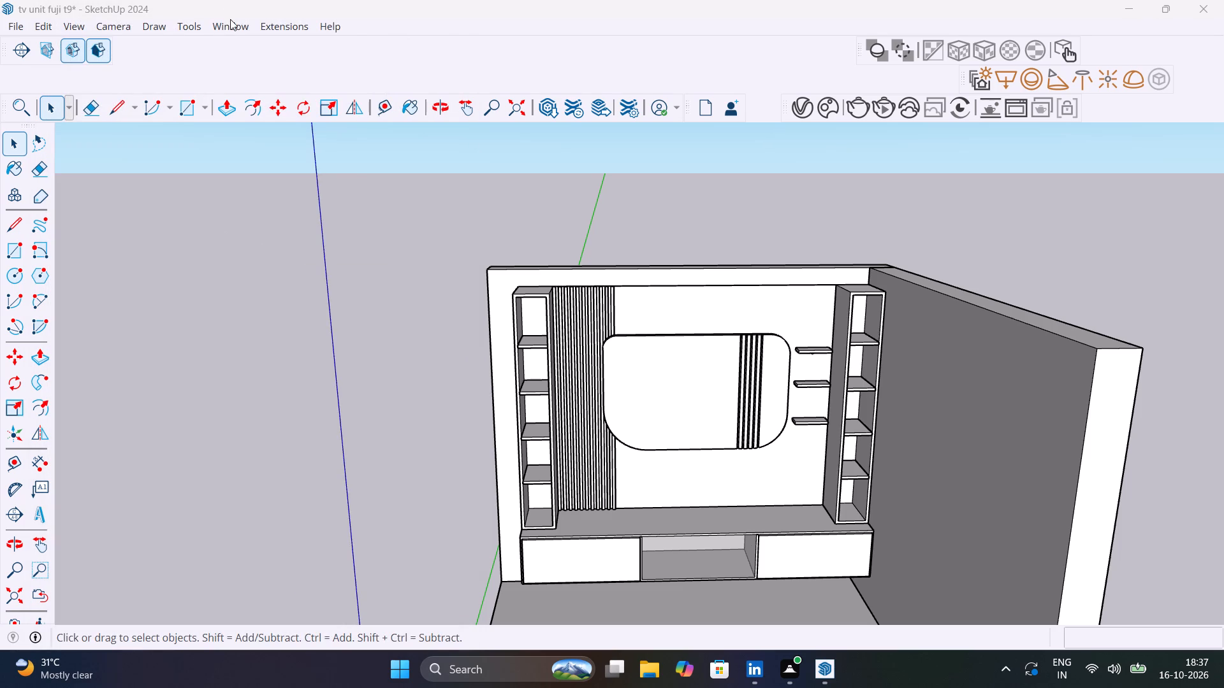
Open the 3D Warehouse and search its models for "tv".
left_click(231, 20)
left_click(265, 151)
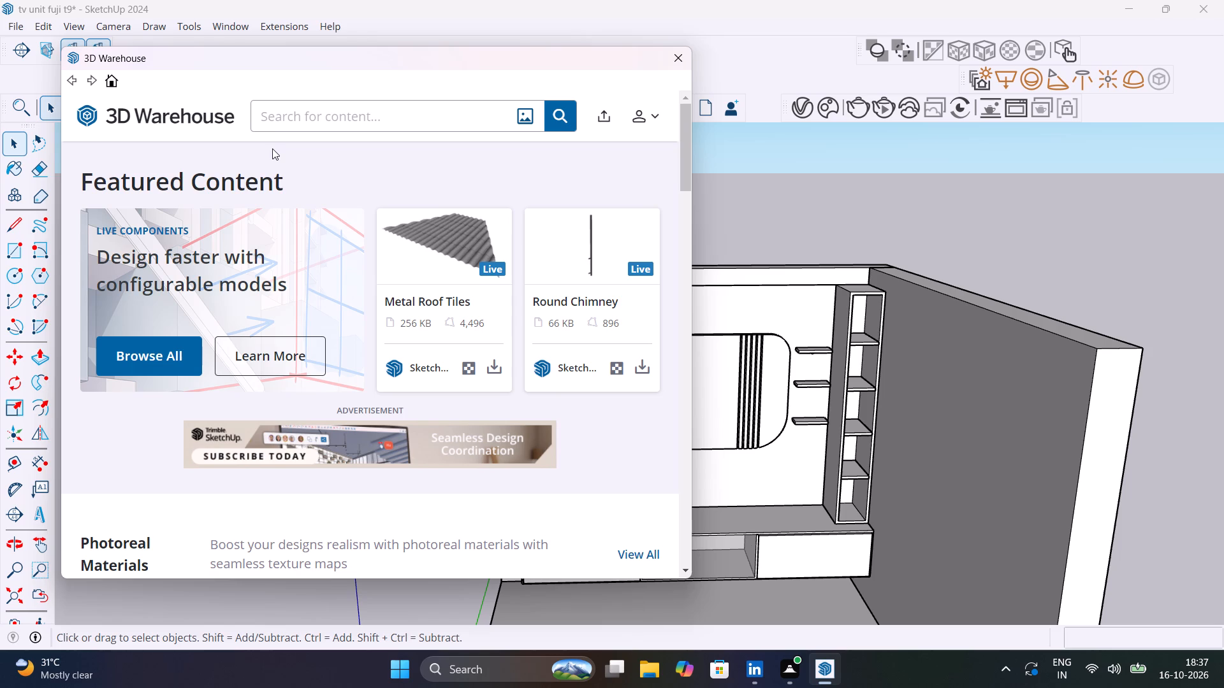
left_click(370, 119)
type("tv")
key("Return")
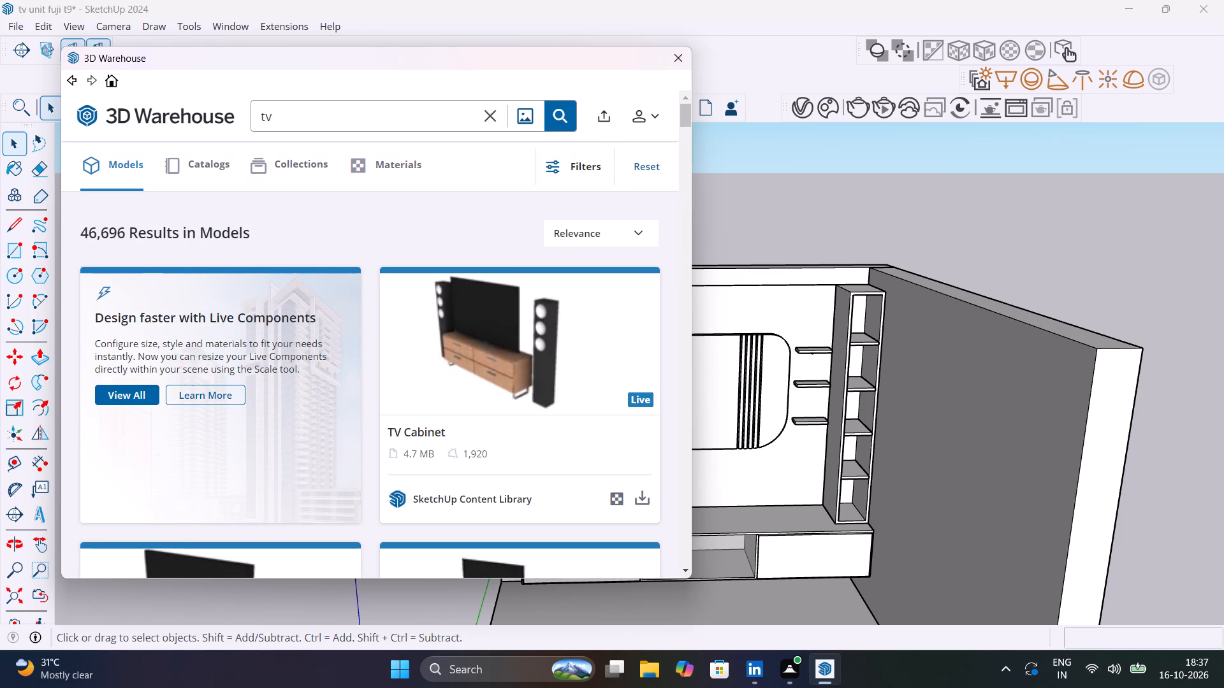
Look through the 3D Warehouse television results for a plain flat-screen model suited to the TV unit.
scroll(522, 441, "down", 3)
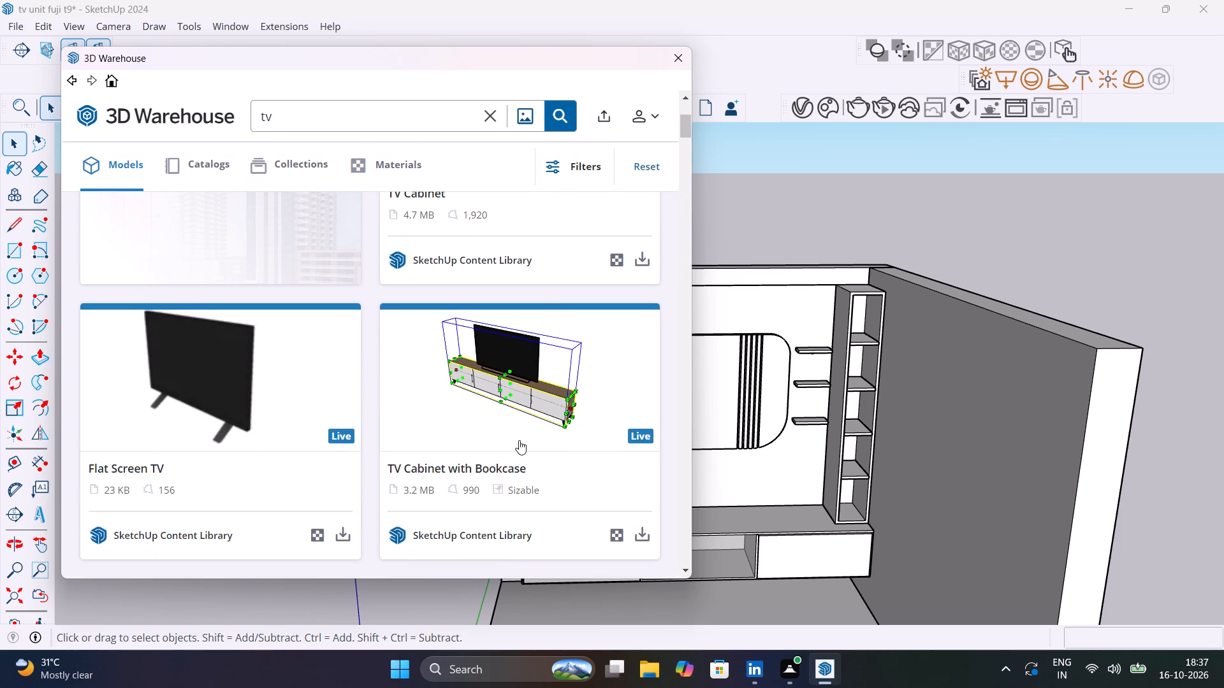
scroll(519, 440, "down", 4)
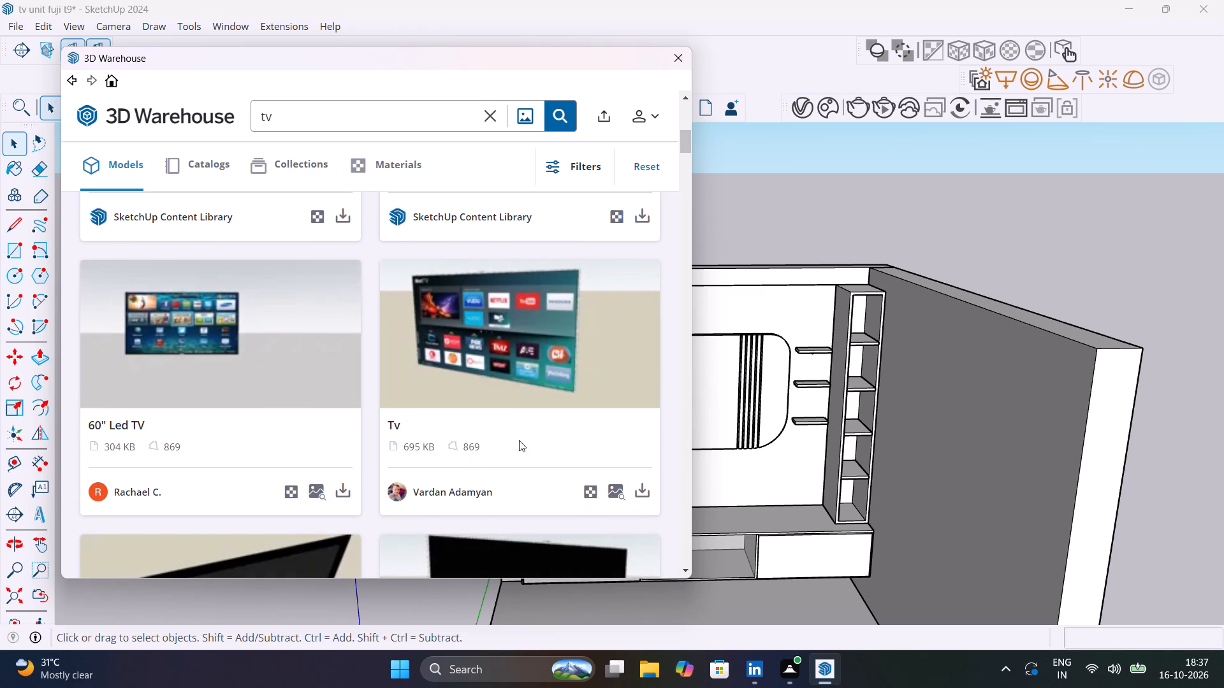
scroll(519, 440, "down", 6)
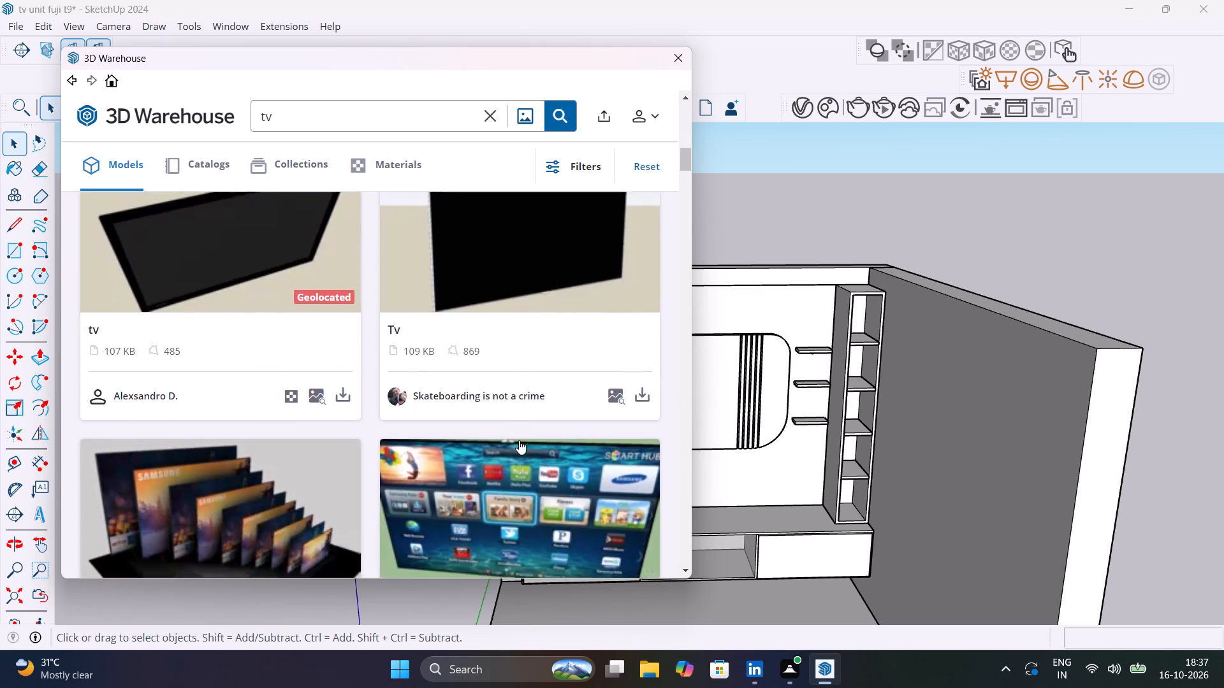
scroll(519, 440, "down", 4)
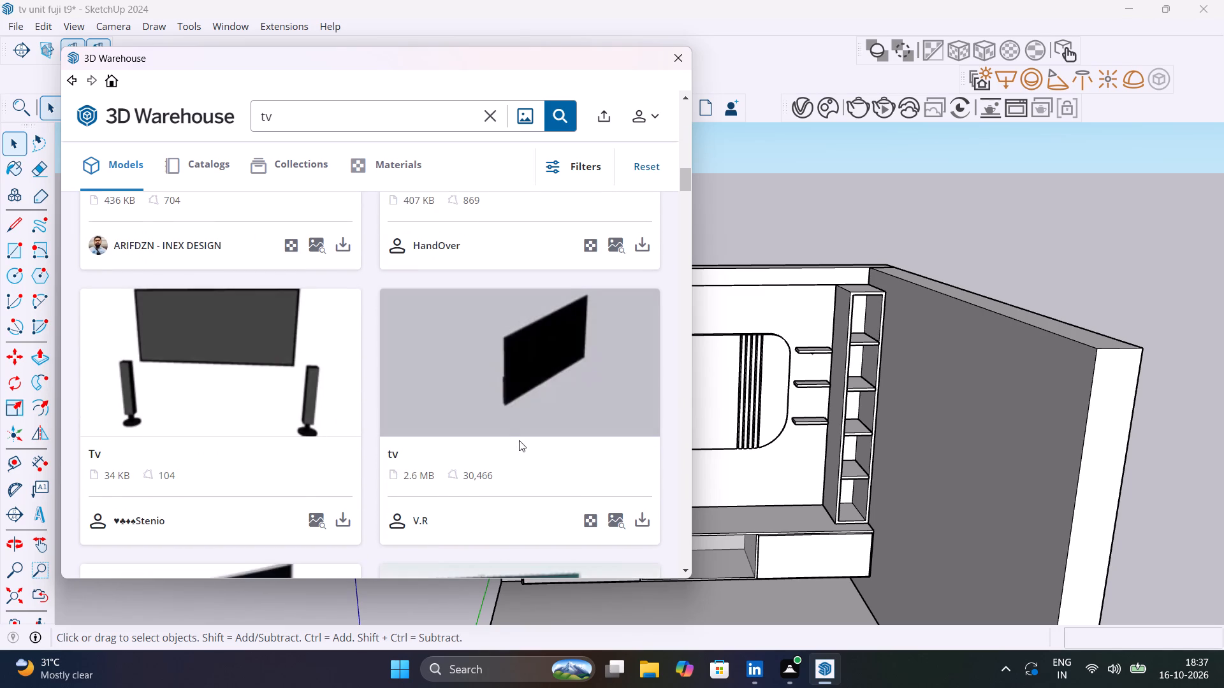
scroll(519, 440, "down", 4)
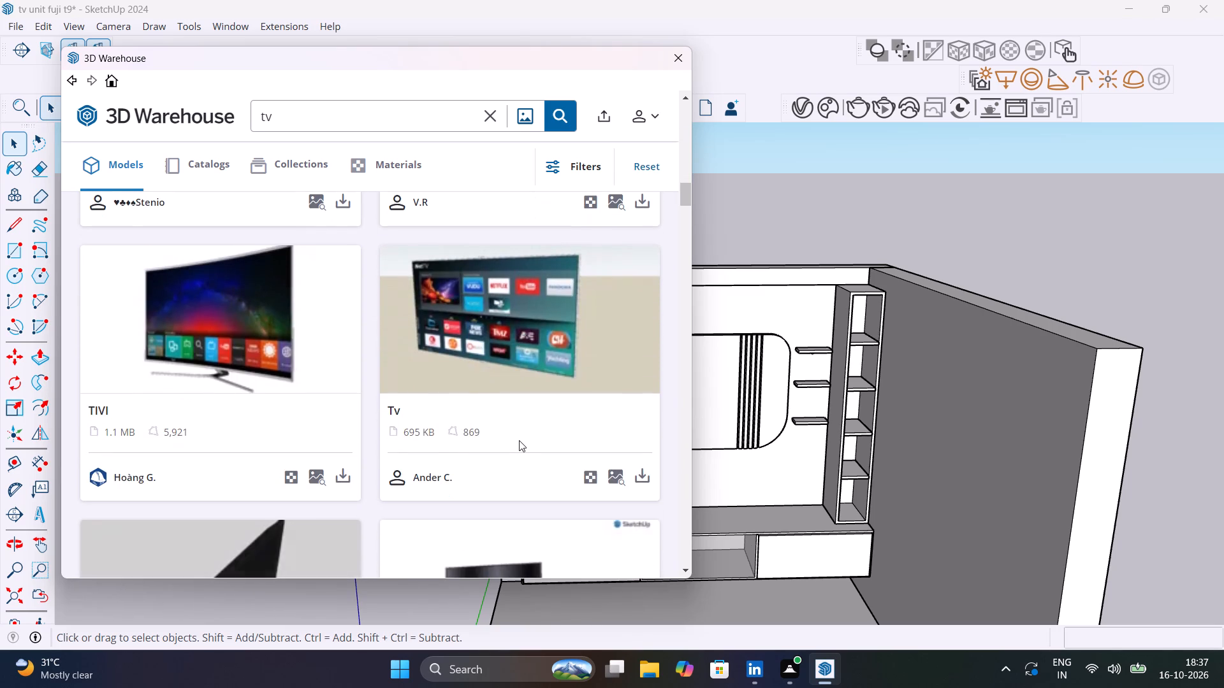
scroll(519, 440, "down", 8)
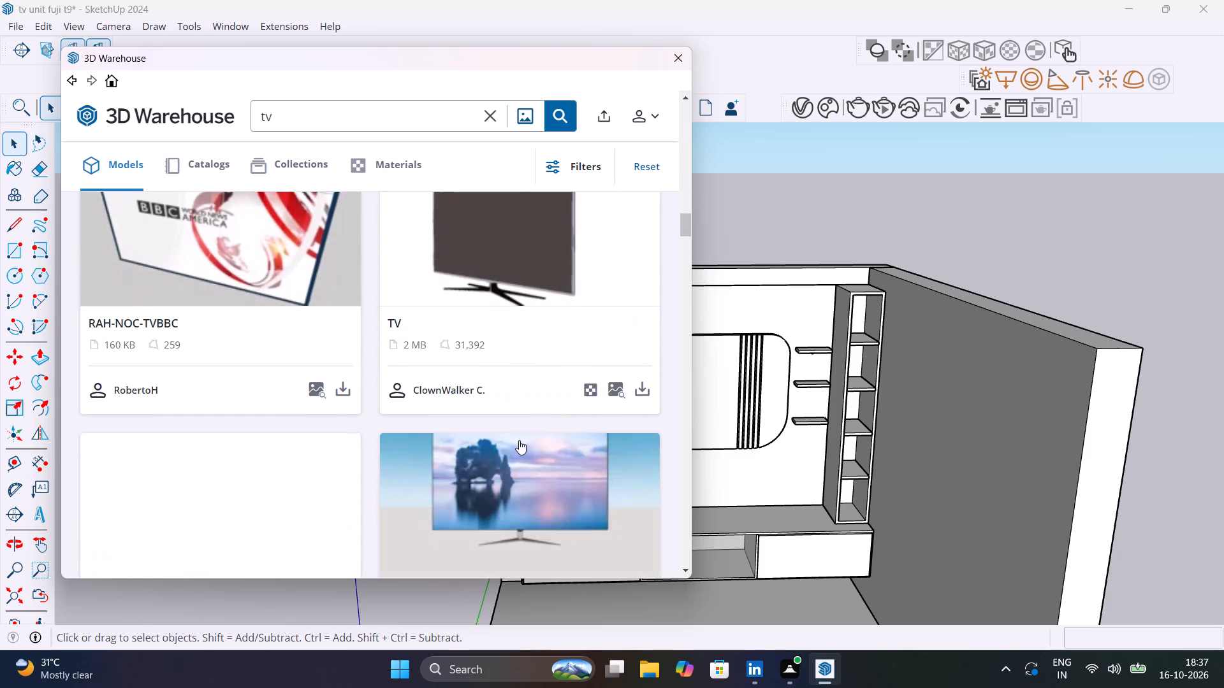
scroll(519, 440, "down", 6)
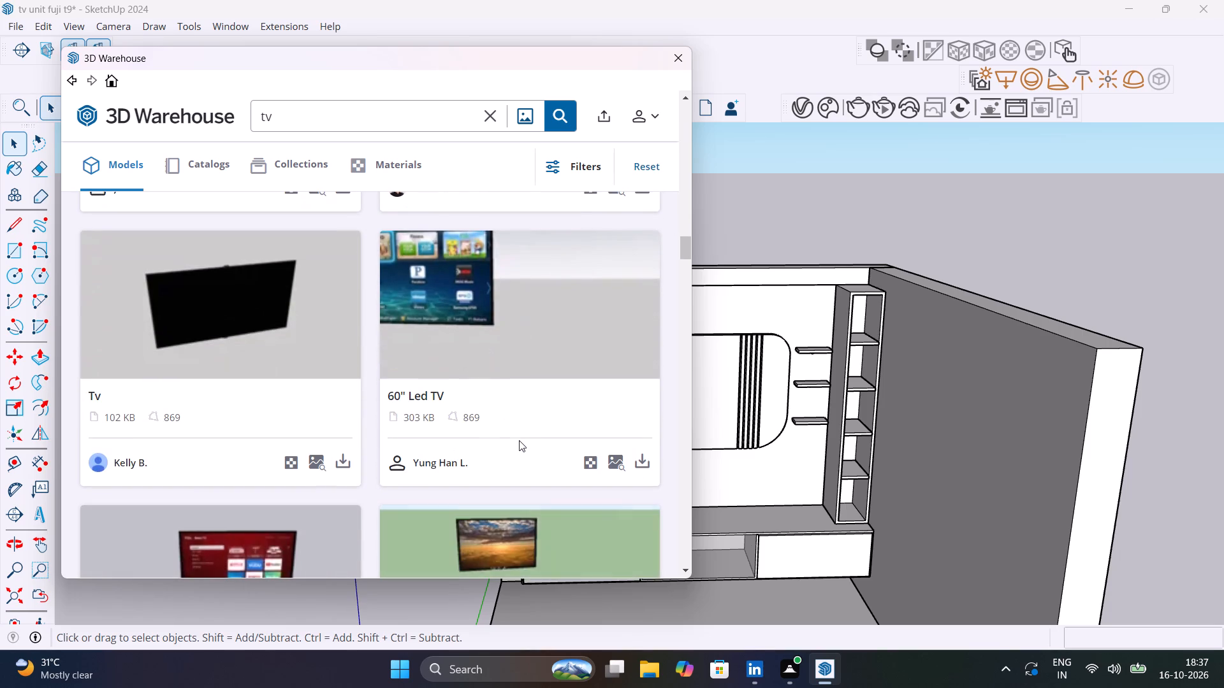
scroll(519, 440, "down", 6)
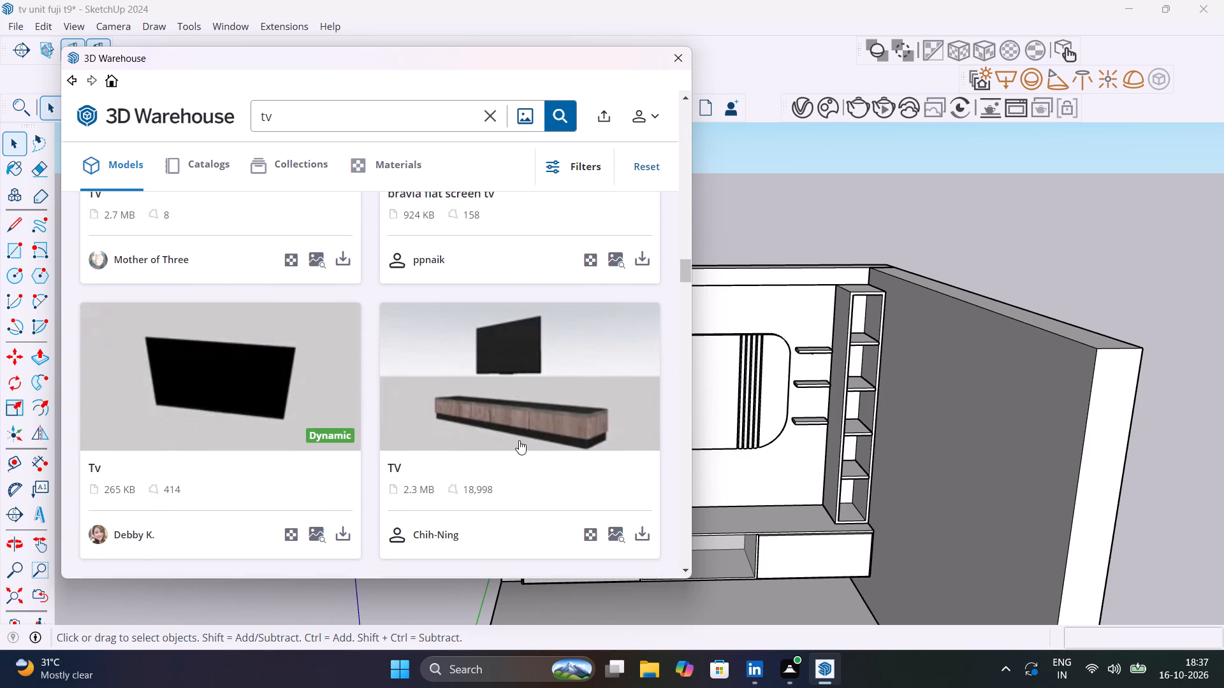
scroll(519, 440, "down", 10)
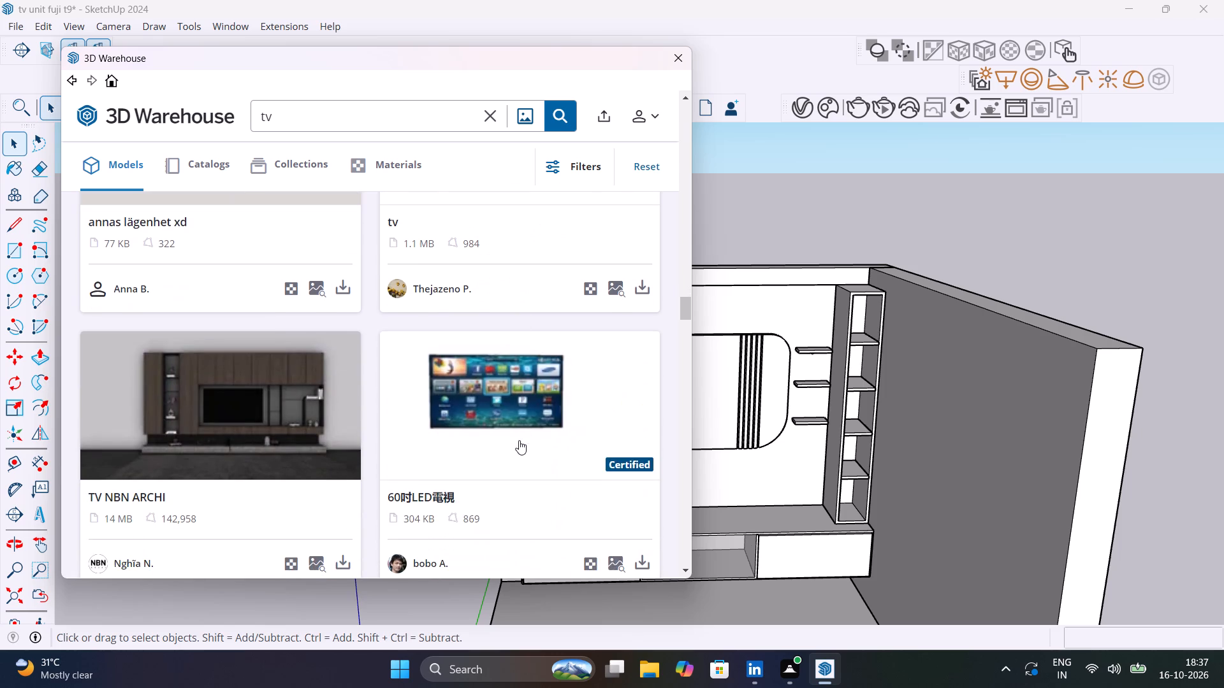
scroll(519, 440, "down", 6)
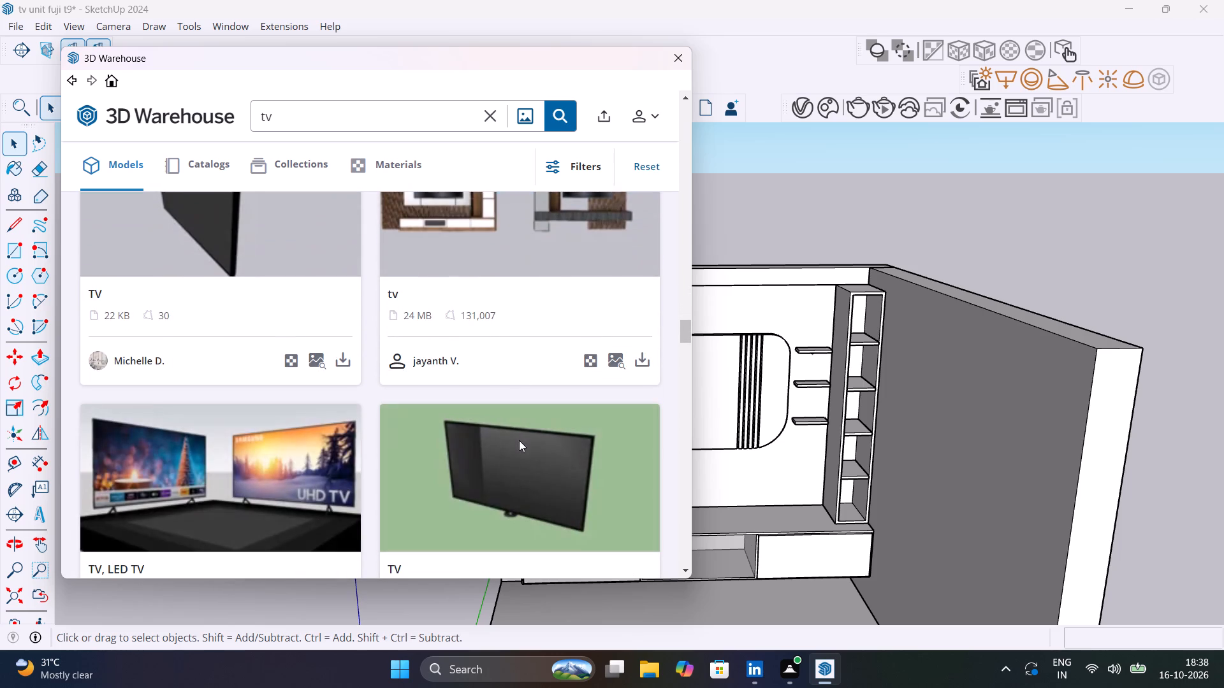
scroll(519, 440, "down", 4)
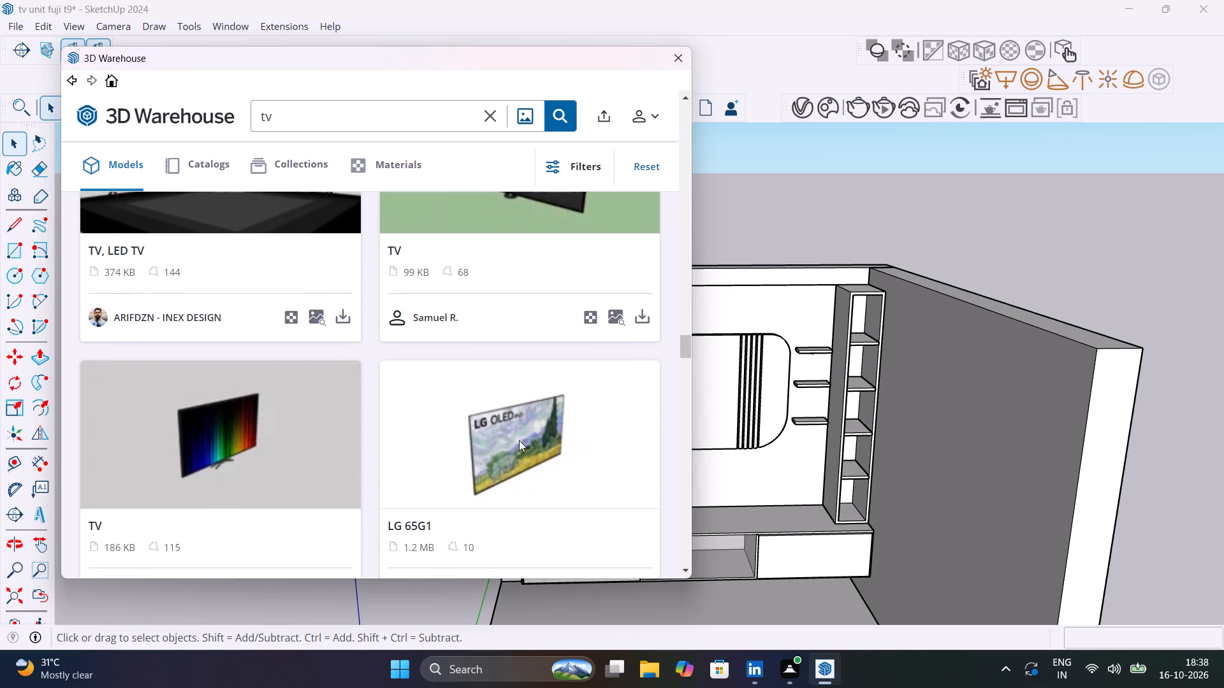
scroll(519, 440, "down", 4)
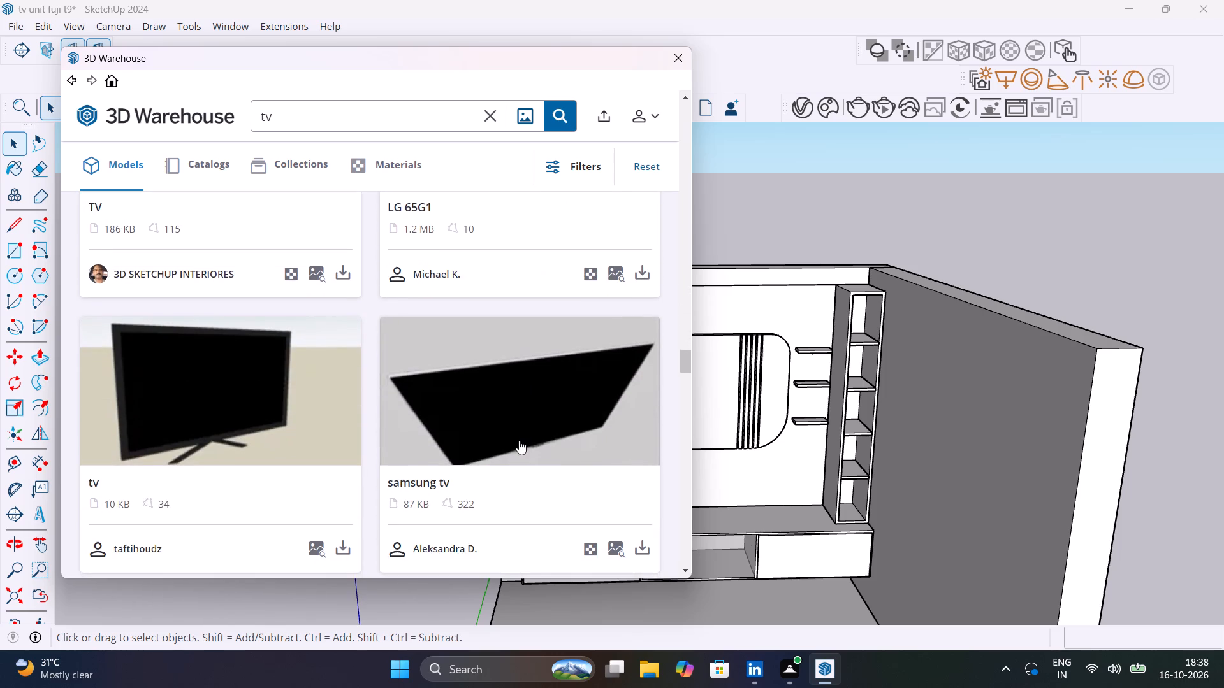
scroll(519, 440, "down", 6)
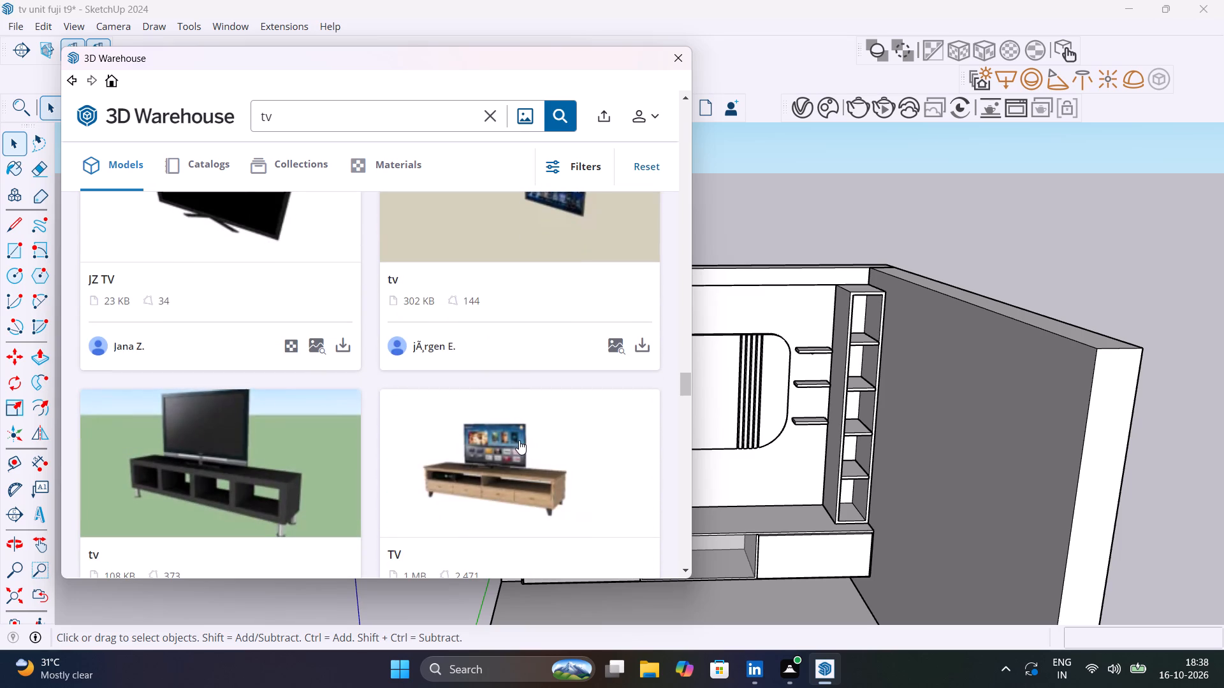
scroll(519, 440, "down", 5)
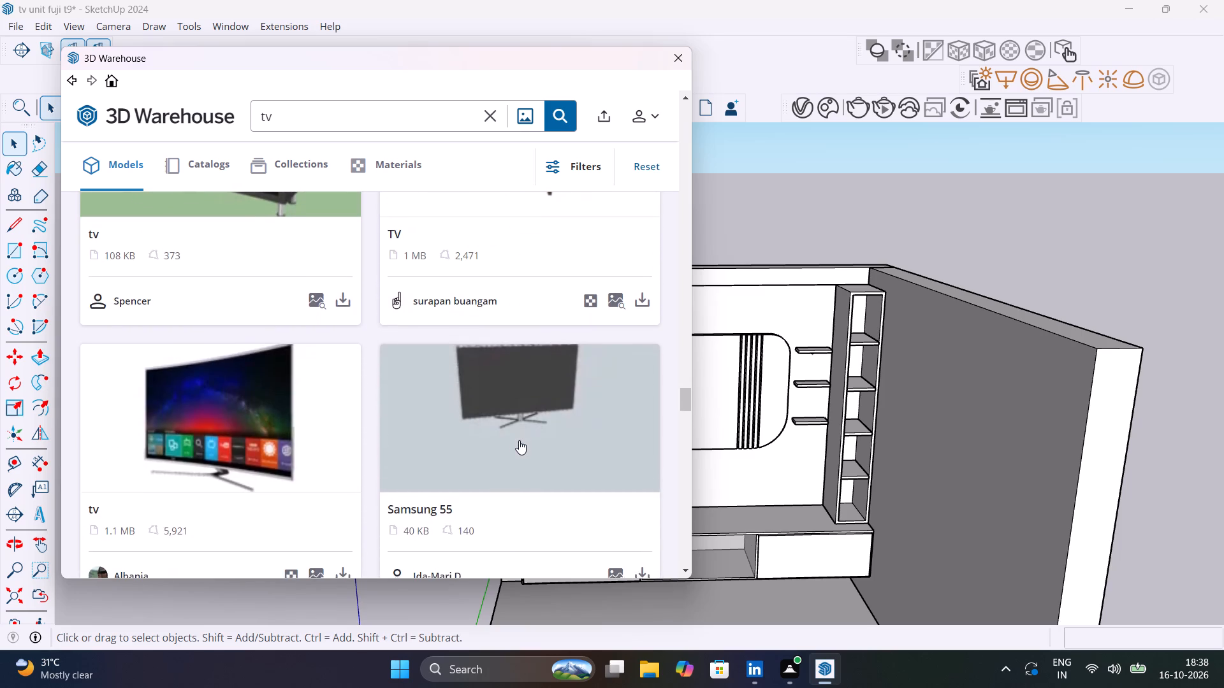
scroll(519, 440, "down", 3)
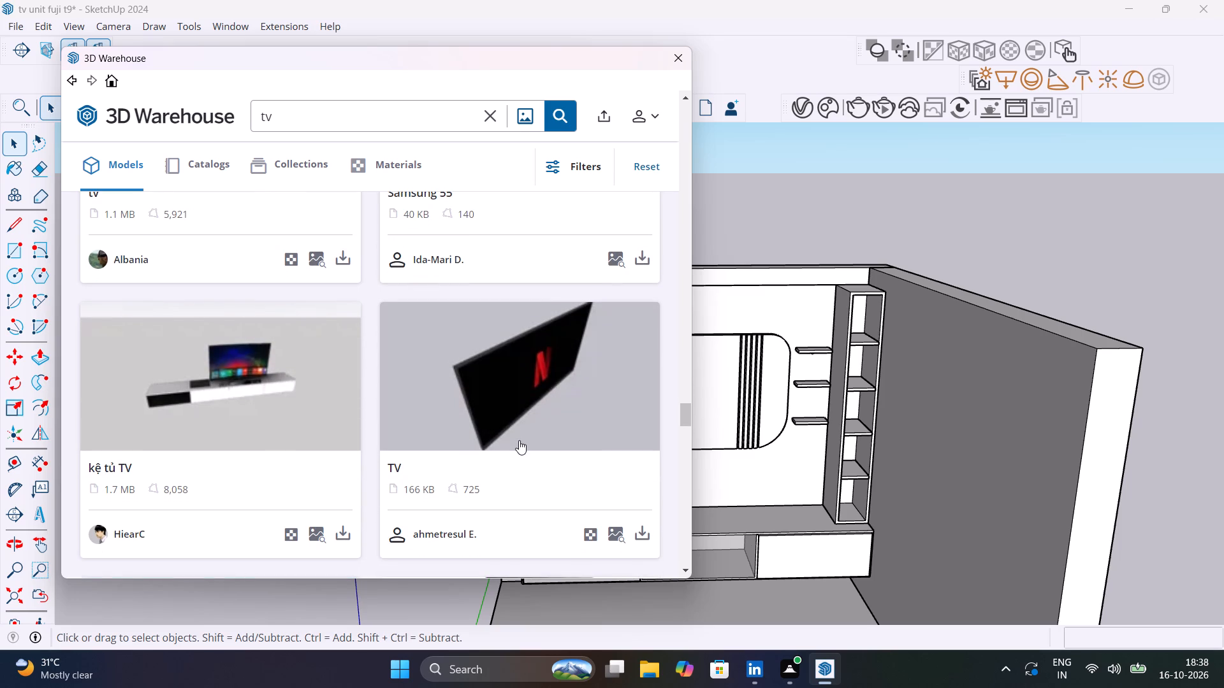
scroll(519, 440, "down", 7)
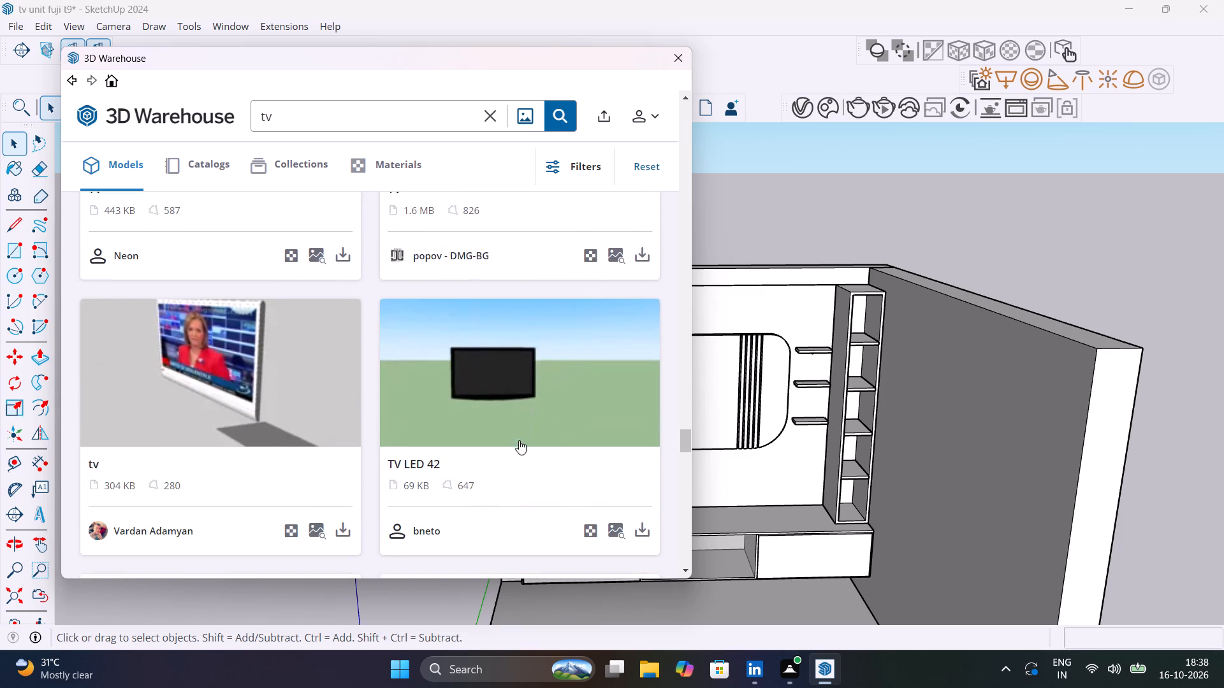
scroll(519, 440, "down", 10)
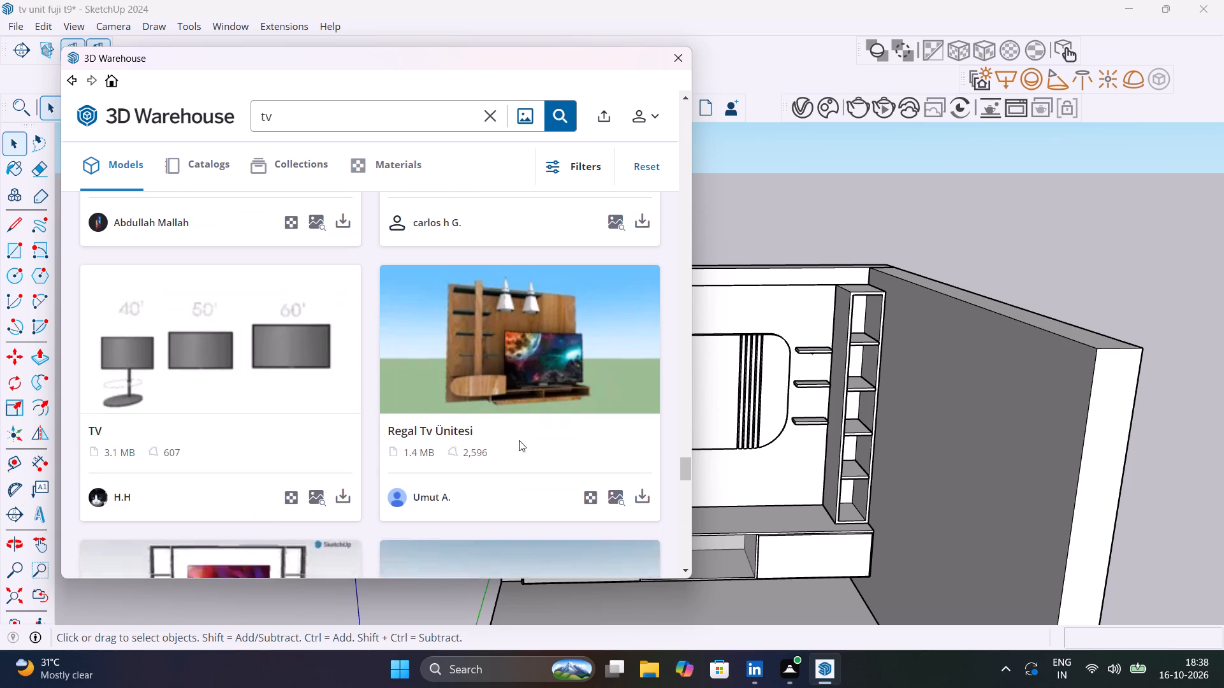
scroll(519, 440, "down", 5)
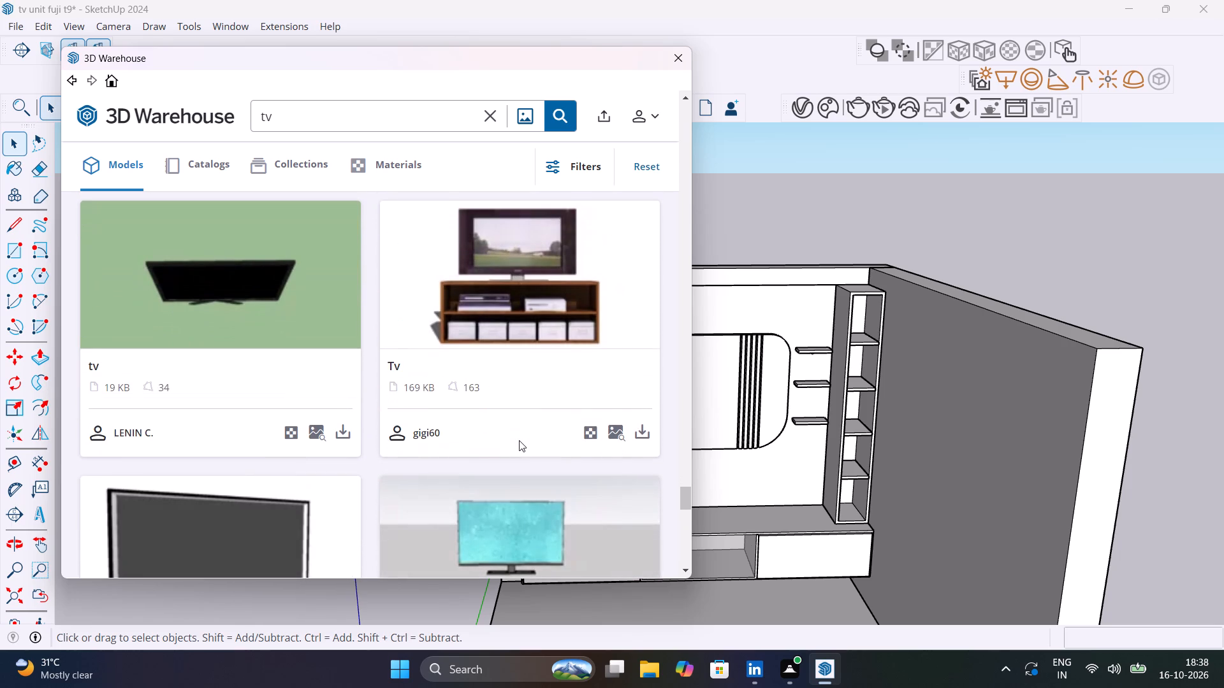
scroll(519, 440, "down", 7)
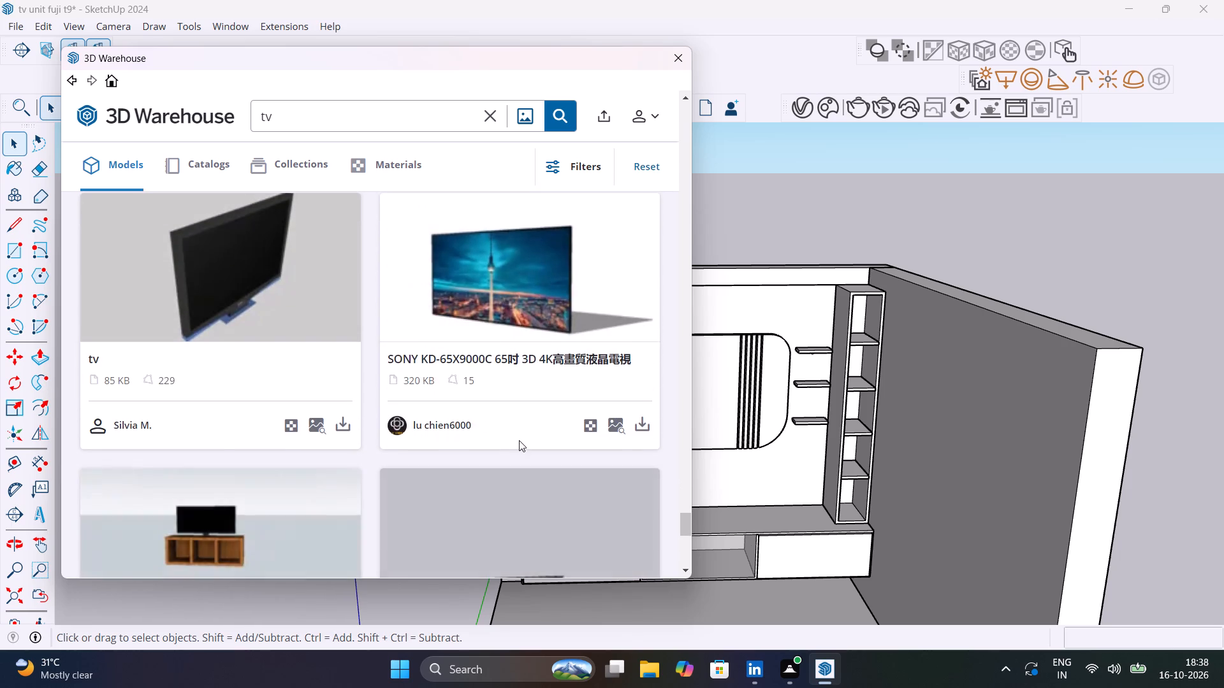
scroll(519, 440, "down", 9)
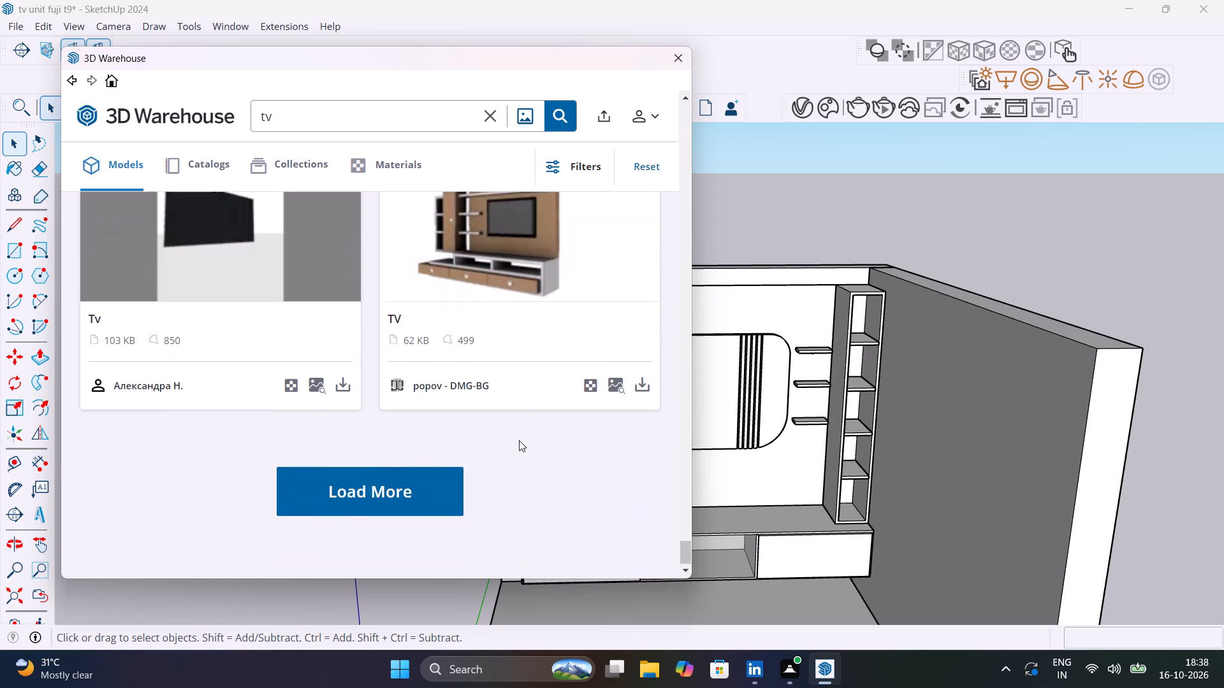
scroll(519, 440, "up", 20)
scroll(519, 440, "up", 3)
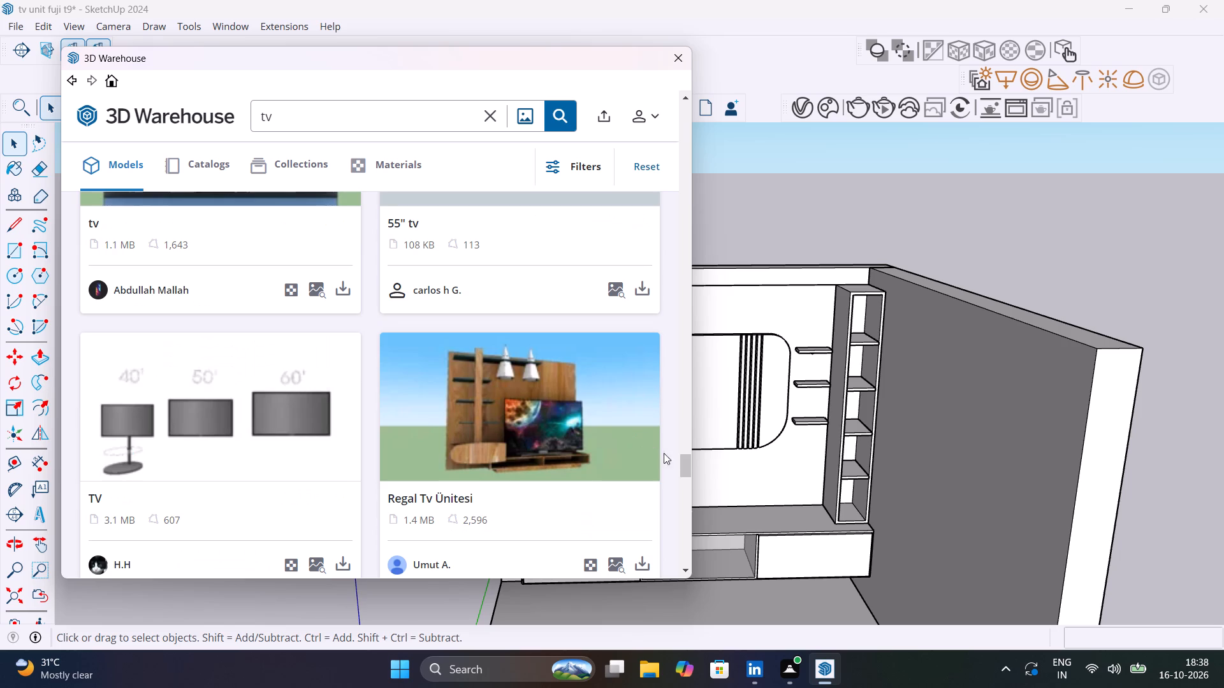
left_click_drag(685, 465, 717, 148)
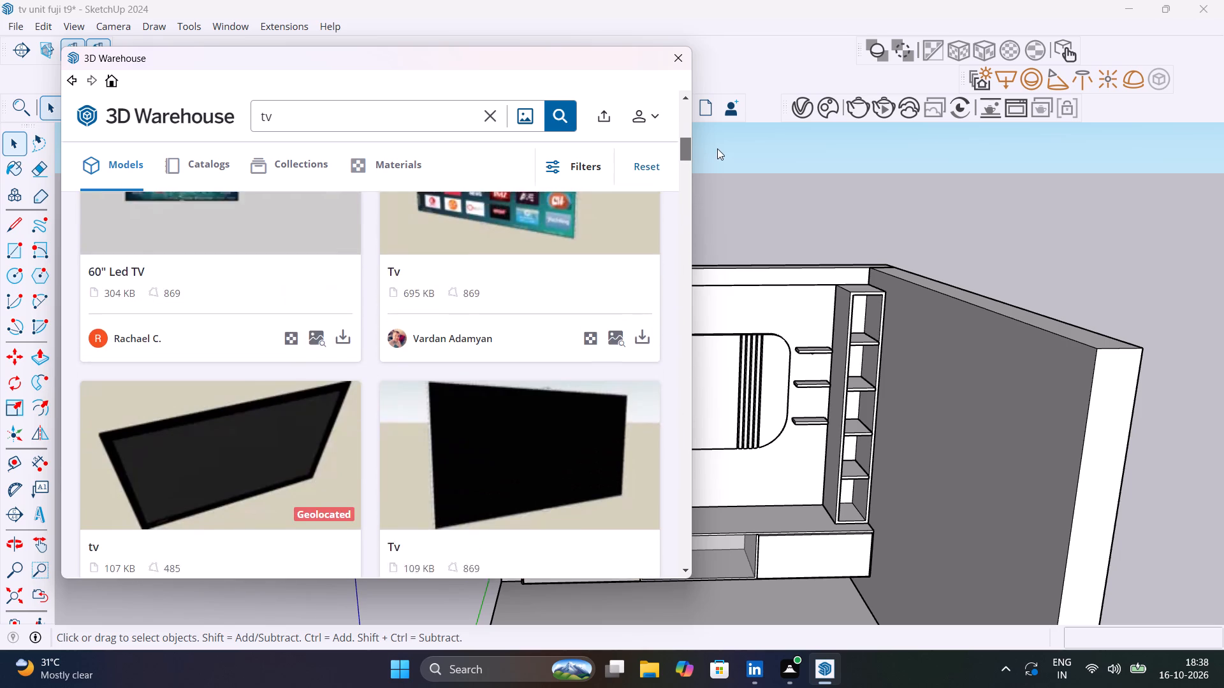
left_click_drag(717, 148, 716, 158)
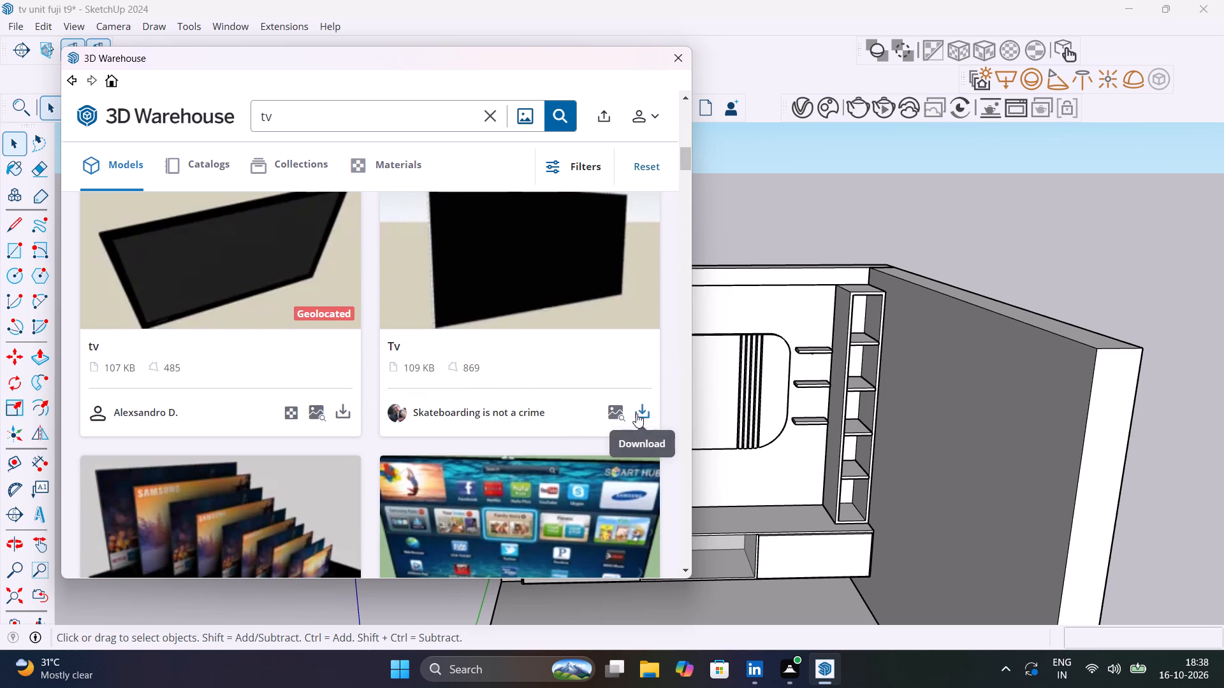
Download the 109 KB black flat-screen "Tv" model directly into the scene and place it beside the TV unit.
left_click(636, 413)
left_click(327, 337)
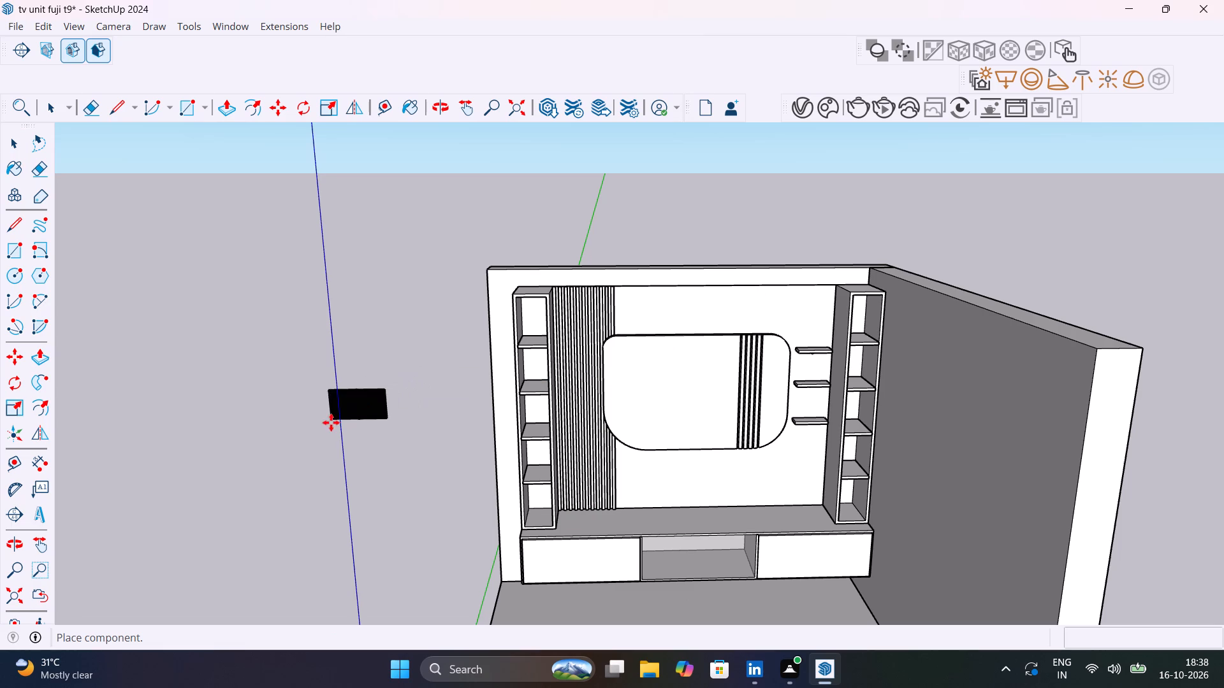
left_click(349, 428)
Examine the placed television from both its front and back faces.
scroll(375, 412, "up", 11)
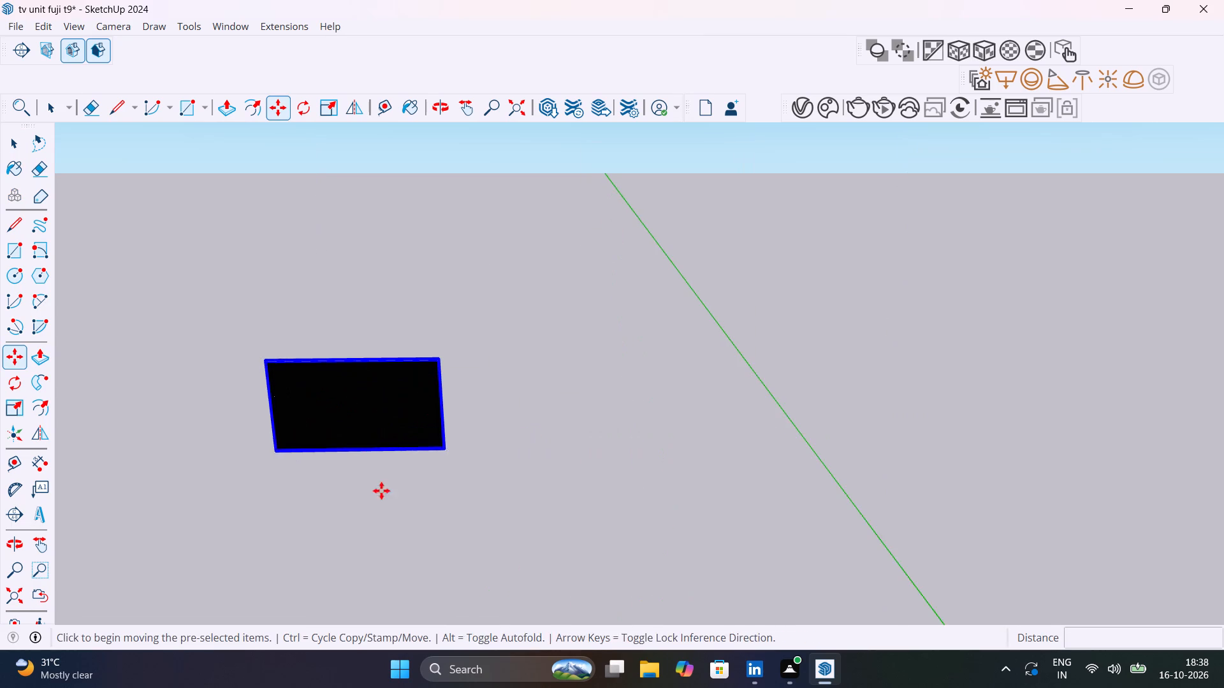
middle_click_drag(375, 492, 0, 475)
scroll(550, 347, "up", 8)
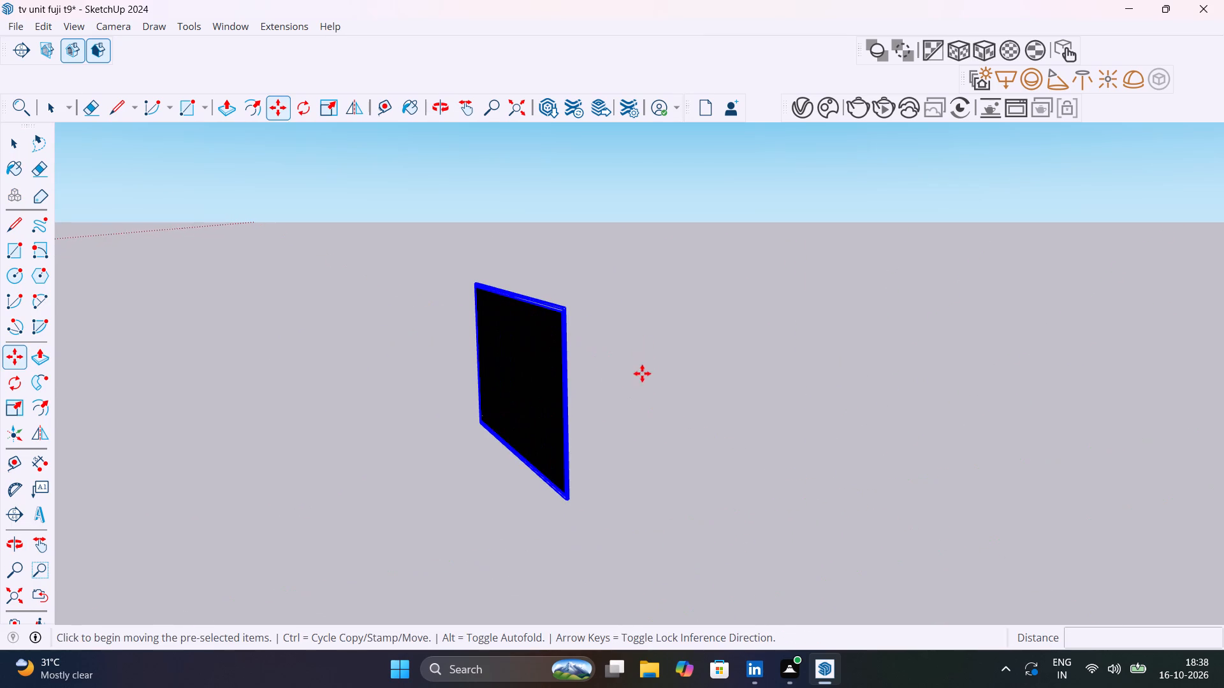
middle_click_drag(590, 382, 339, 349)
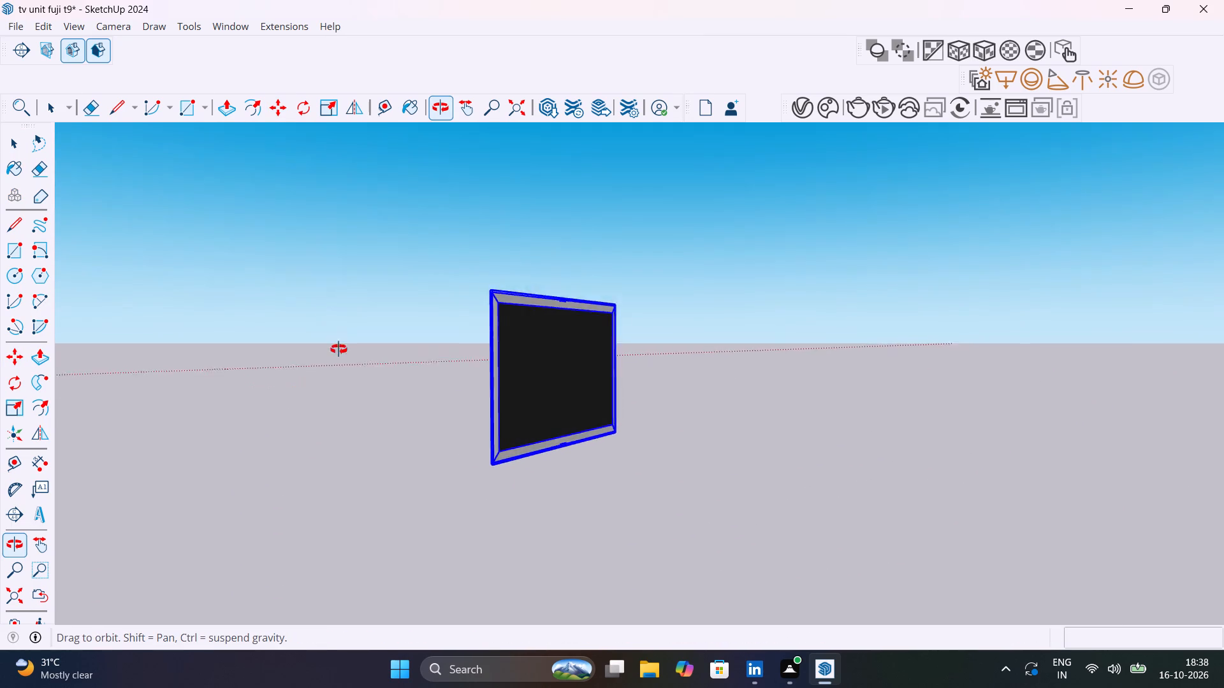
middle_click_drag(339, 349, 372, 385)
key("space")
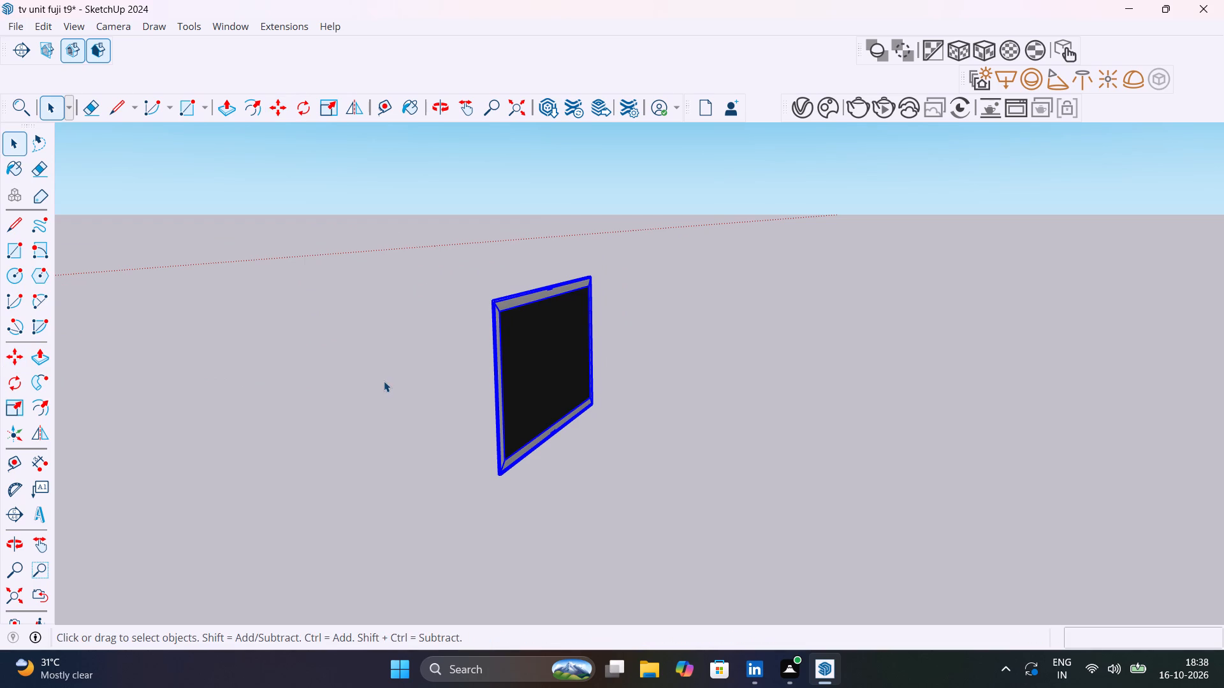
left_click(384, 381)
scroll(564, 332, "up", 8)
middle_click_drag(566, 350, 585, 351)
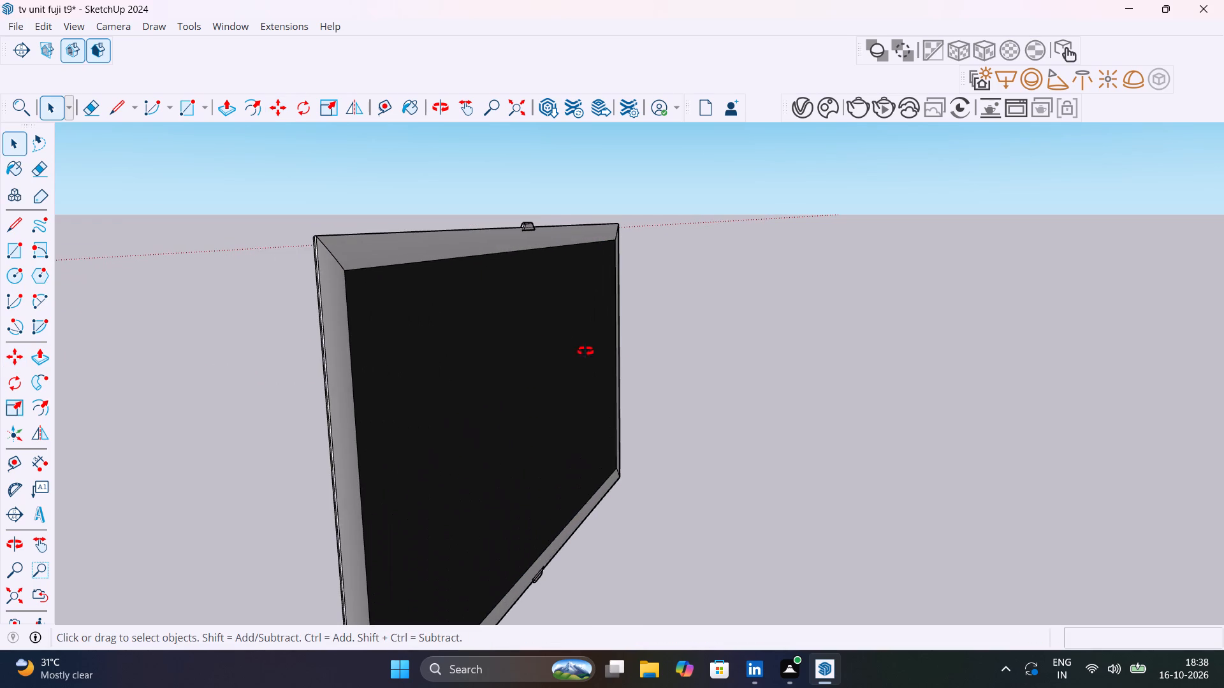
middle_click_drag(585, 351, 775, 345)
Move the television by its lower corner onto the rounded back panel, just left of the vertical grooves.
left_click(772, 347)
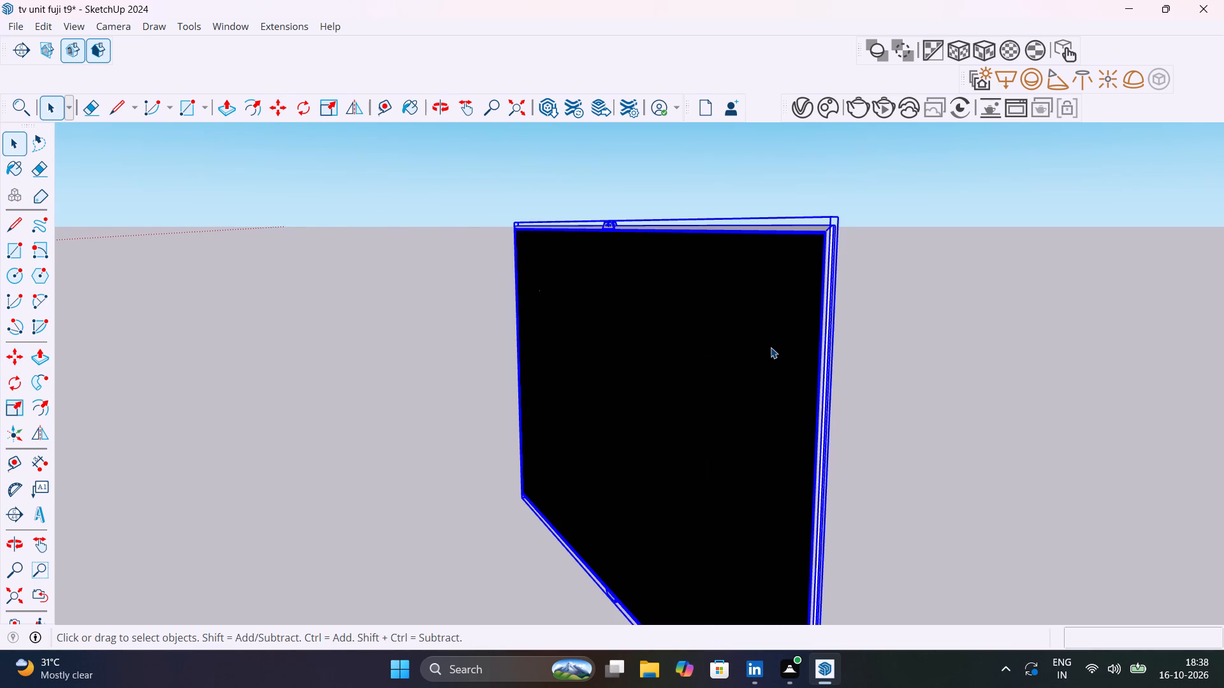
key("m")
scroll(771, 319, "down", 6)
middle_click_drag(764, 322, 602, 194)
scroll(602, 194, "up", 1, "shift")
left_click(639, 505)
scroll(681, 456, "down", 16)
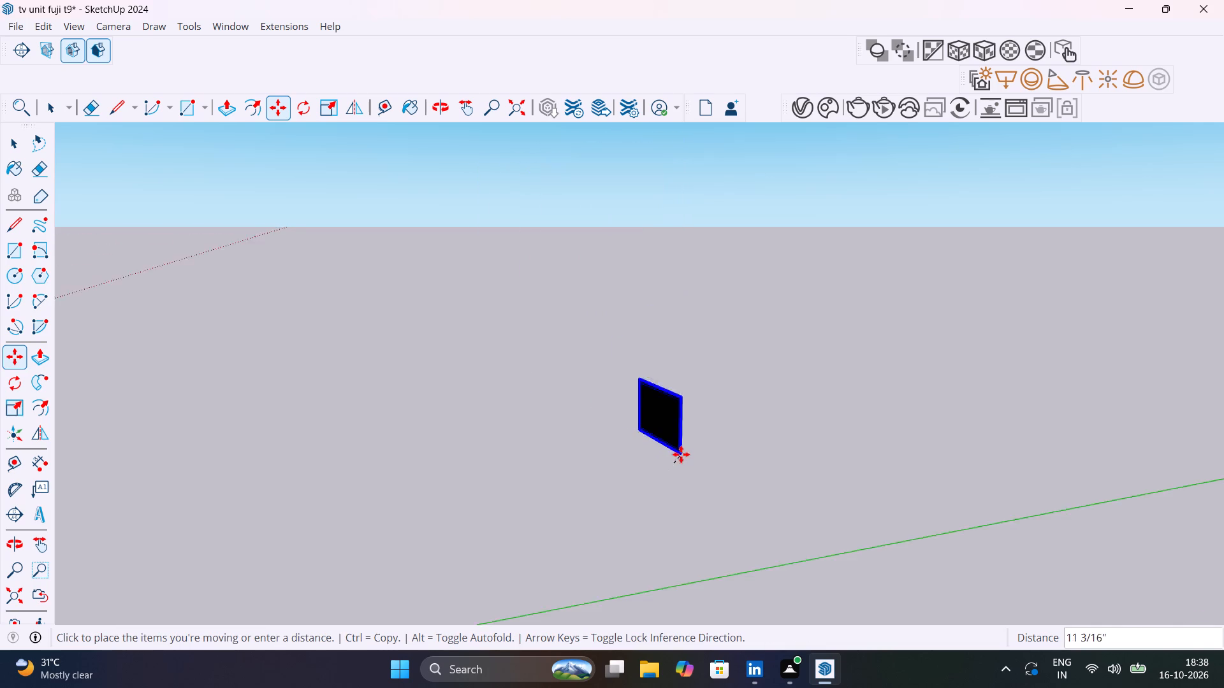
scroll(681, 454, "down", 15)
middle_click_drag(481, 474, 816, 444)
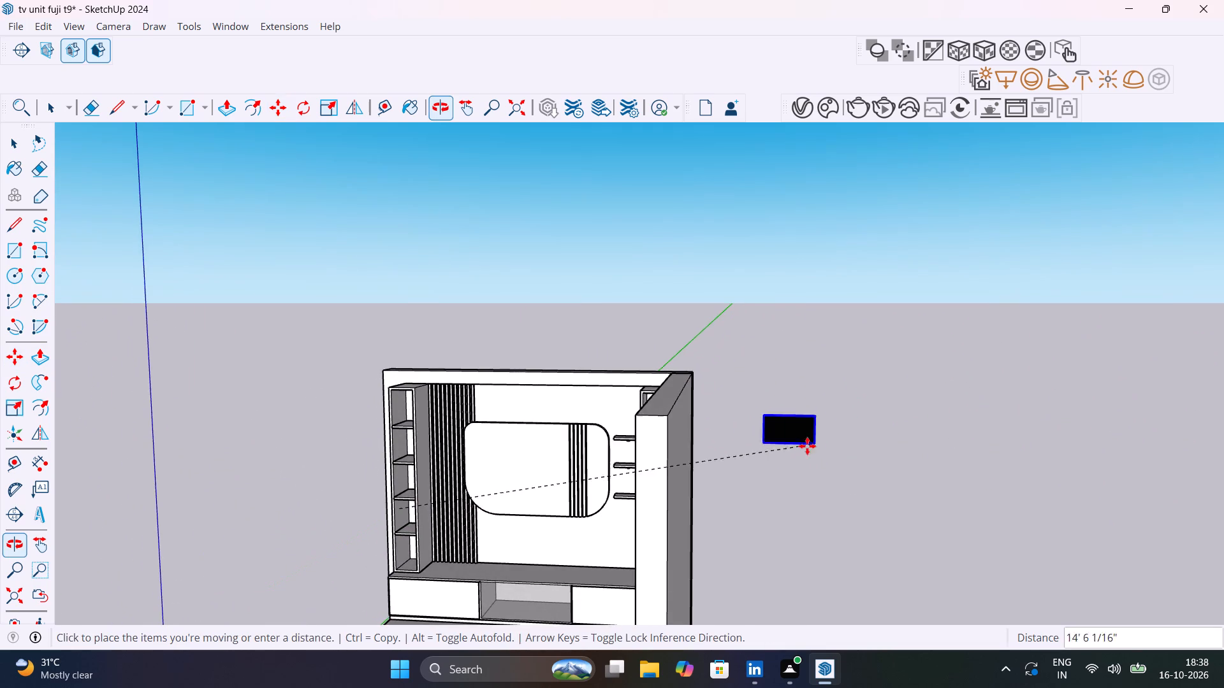
scroll(563, 477, "up", 11)
middle_click_drag(568, 511, 522, 543)
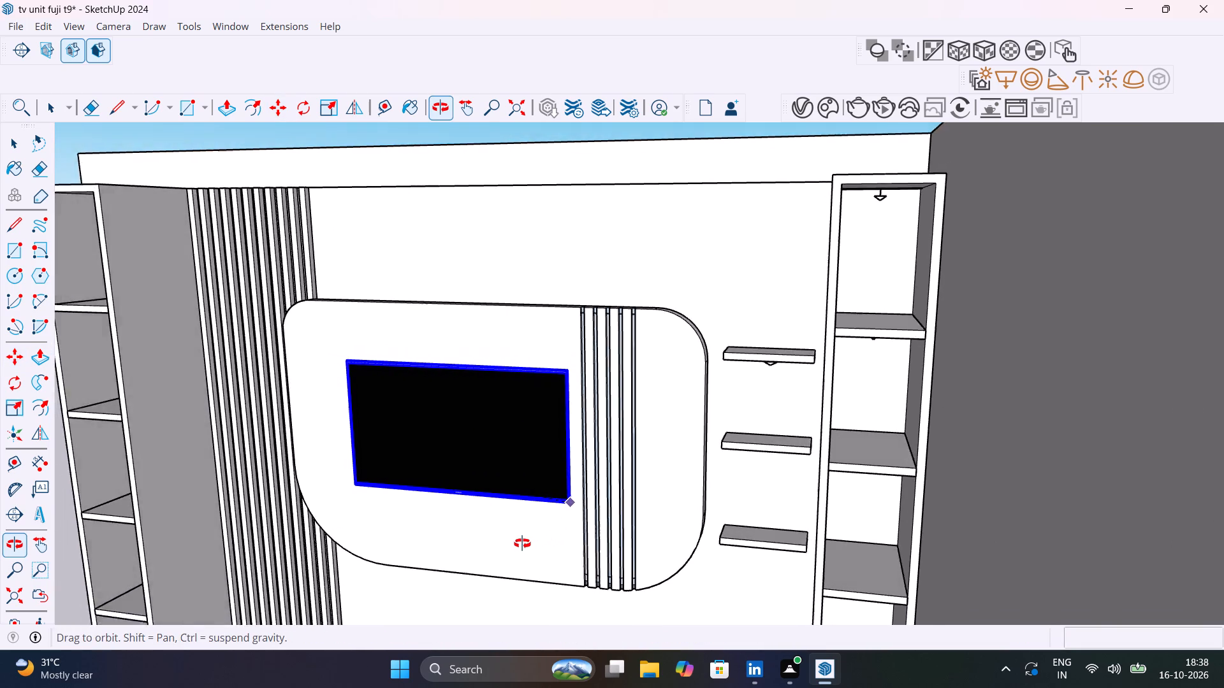
middle_click_drag(522, 543, 499, 544)
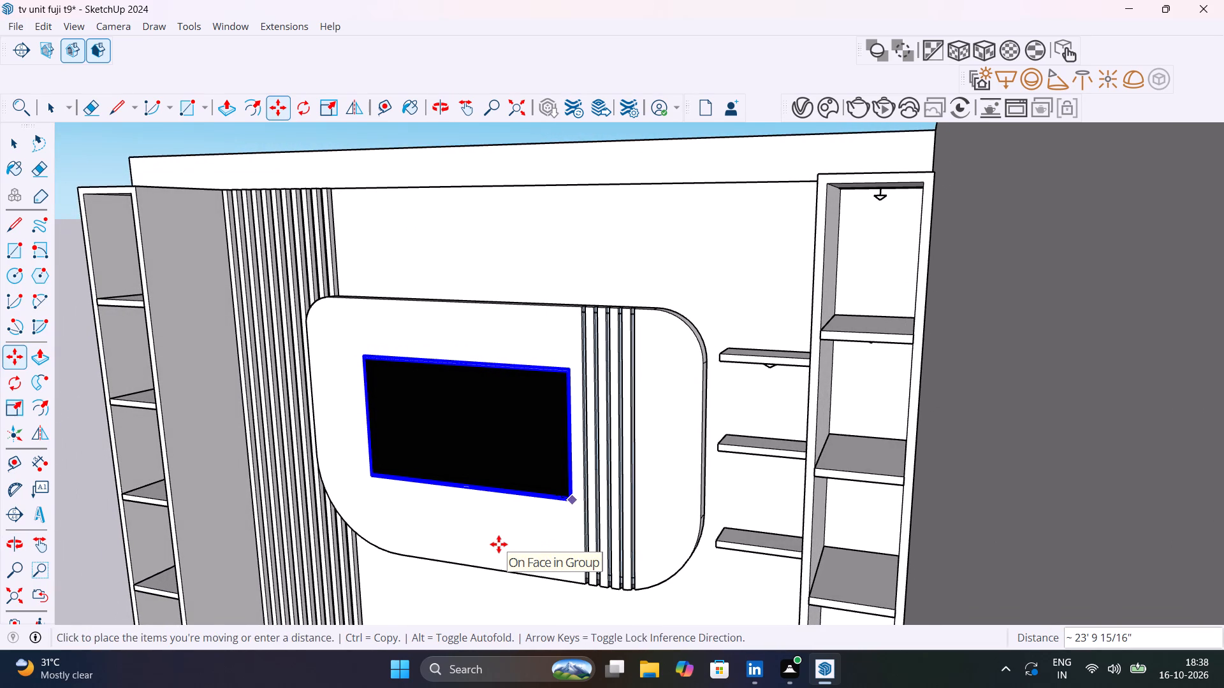
left_click(576, 502)
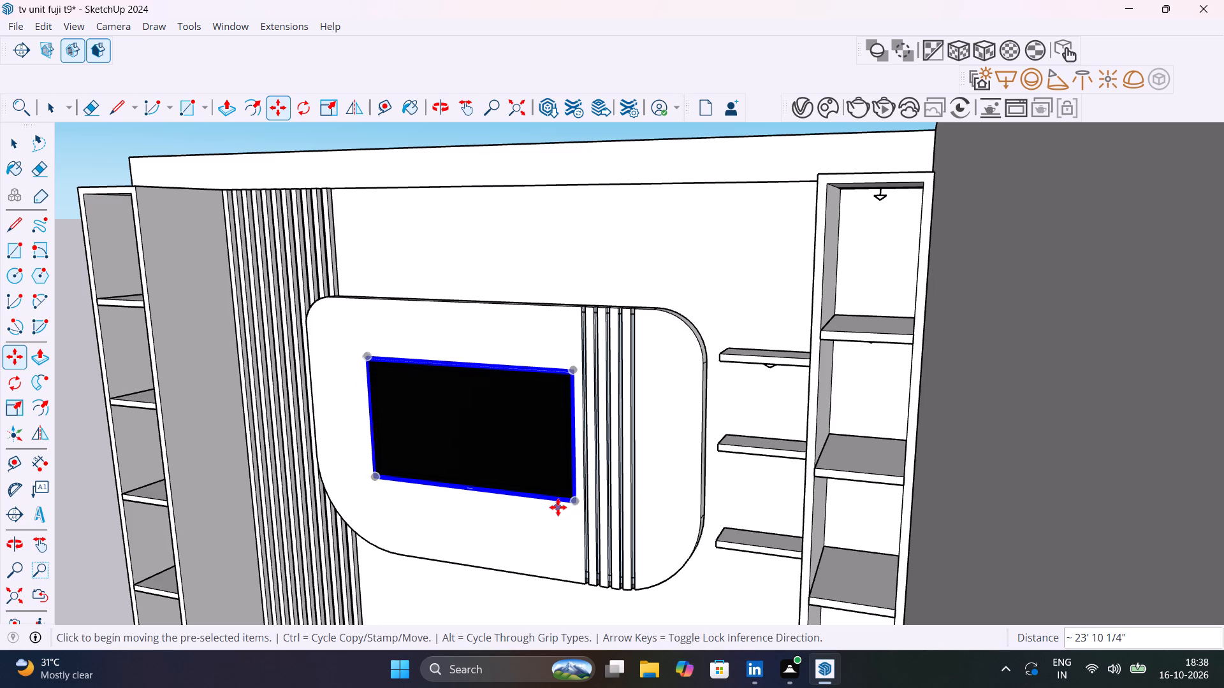
key("space")
scroll(540, 398, "down", 7)
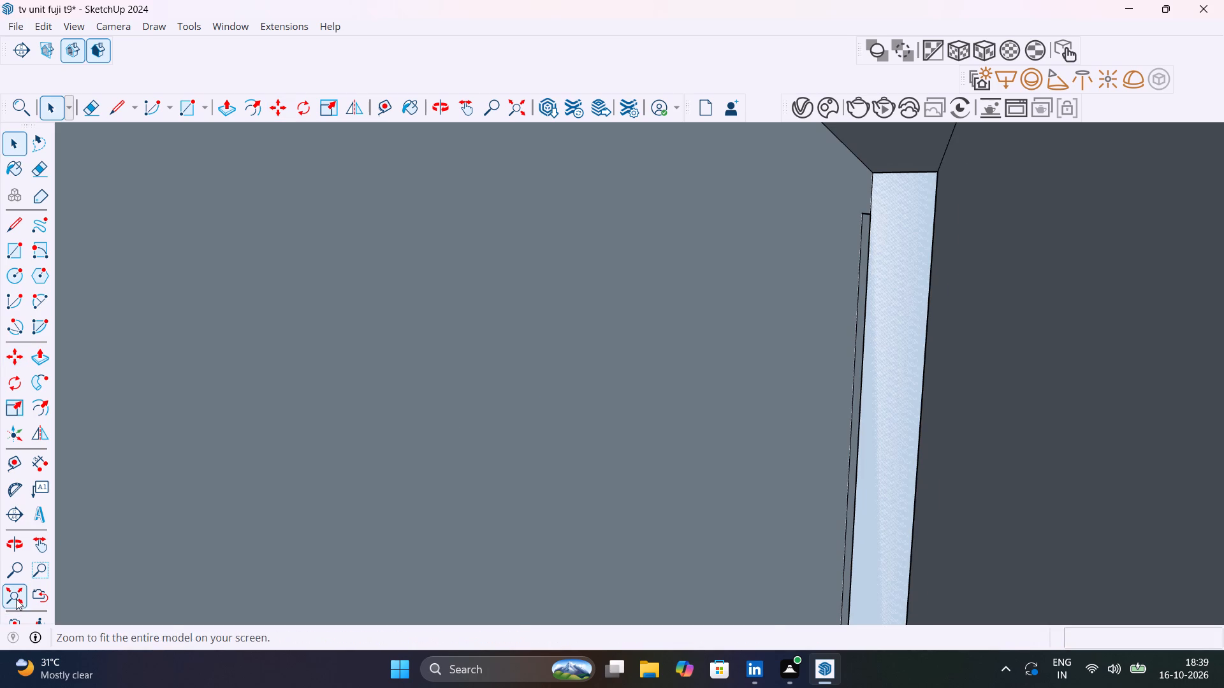
left_click(16, 597)
left_click(367, 305)
Open the Chaos Cosmos browser and show all downloaded assets with the "laptop" search cleared.
scroll(653, 250, "up", 5)
scroll(707, 287, "up", 1)
middle_click_drag(749, 292, 908, 315)
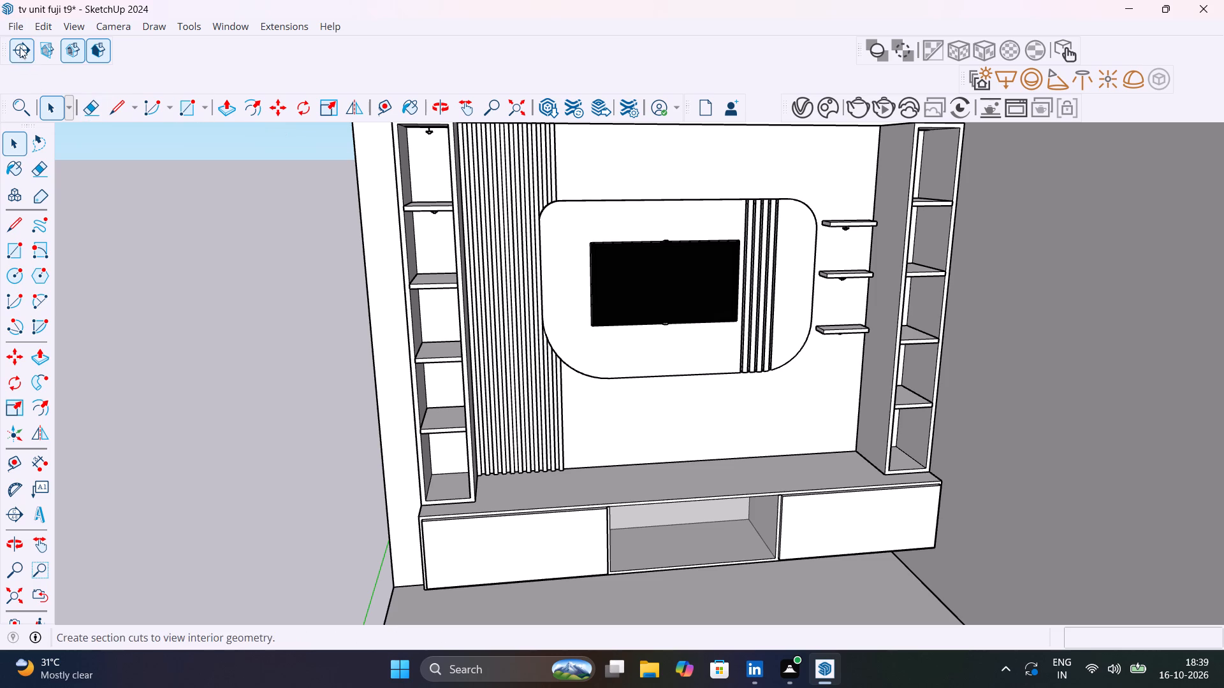
left_click(833, 110)
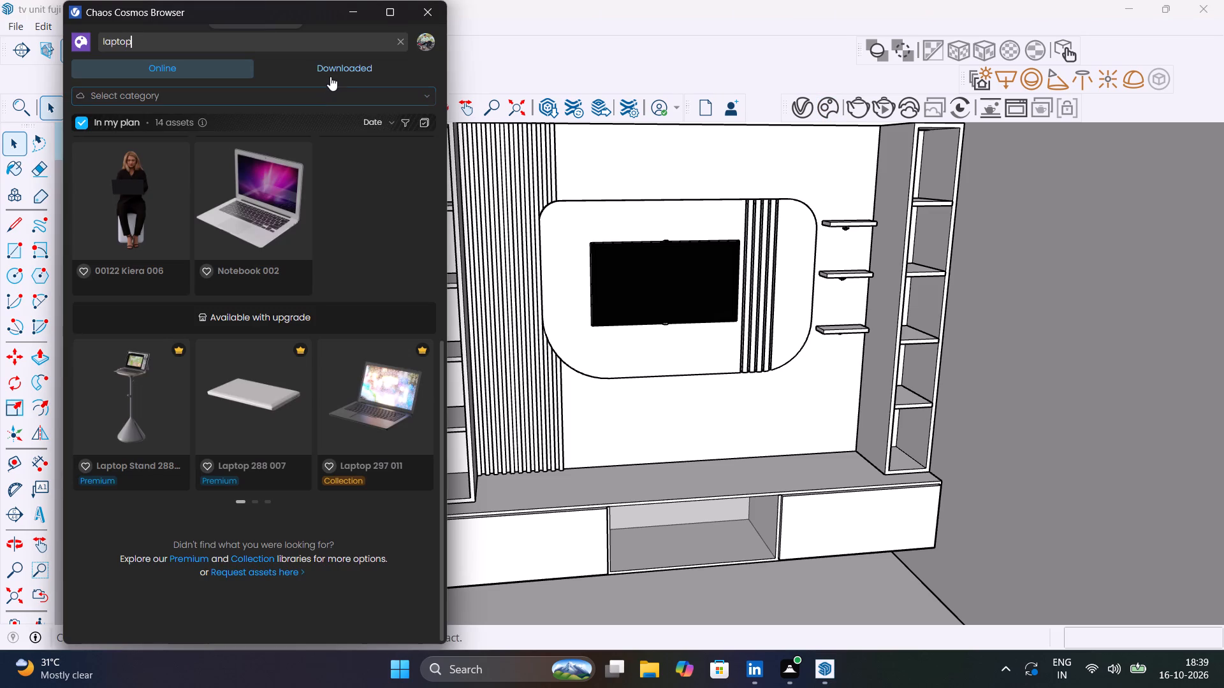
left_click(330, 76)
left_click(400, 43)
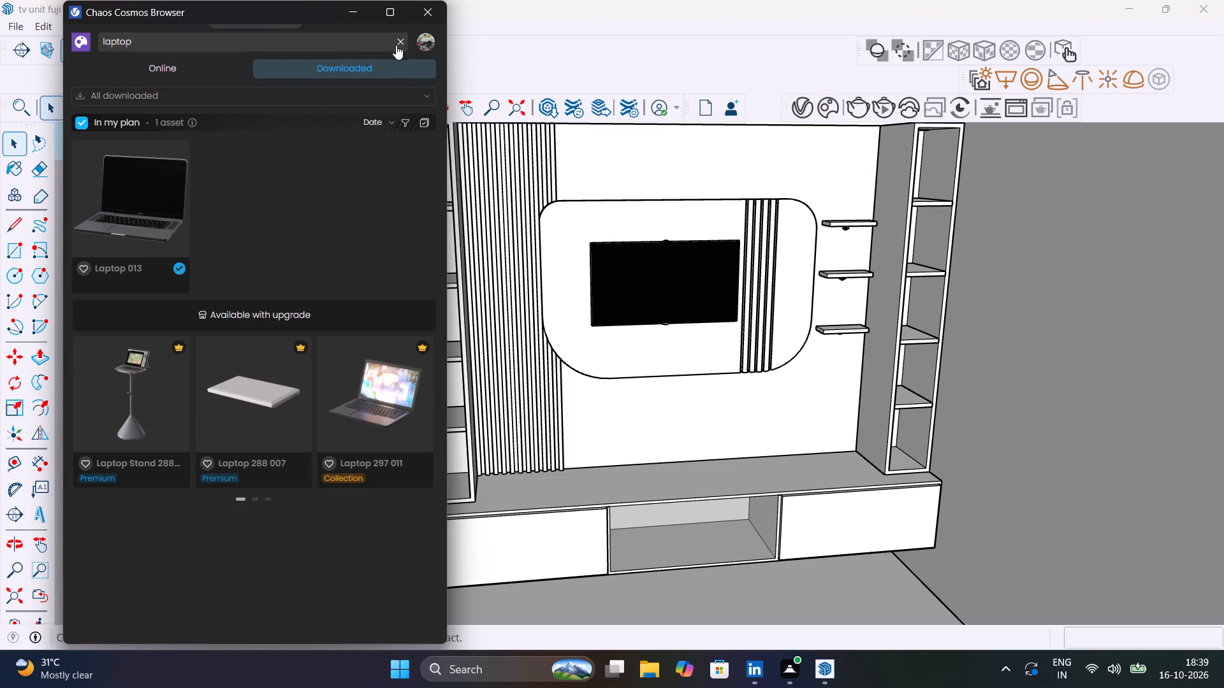
left_click(397, 43)
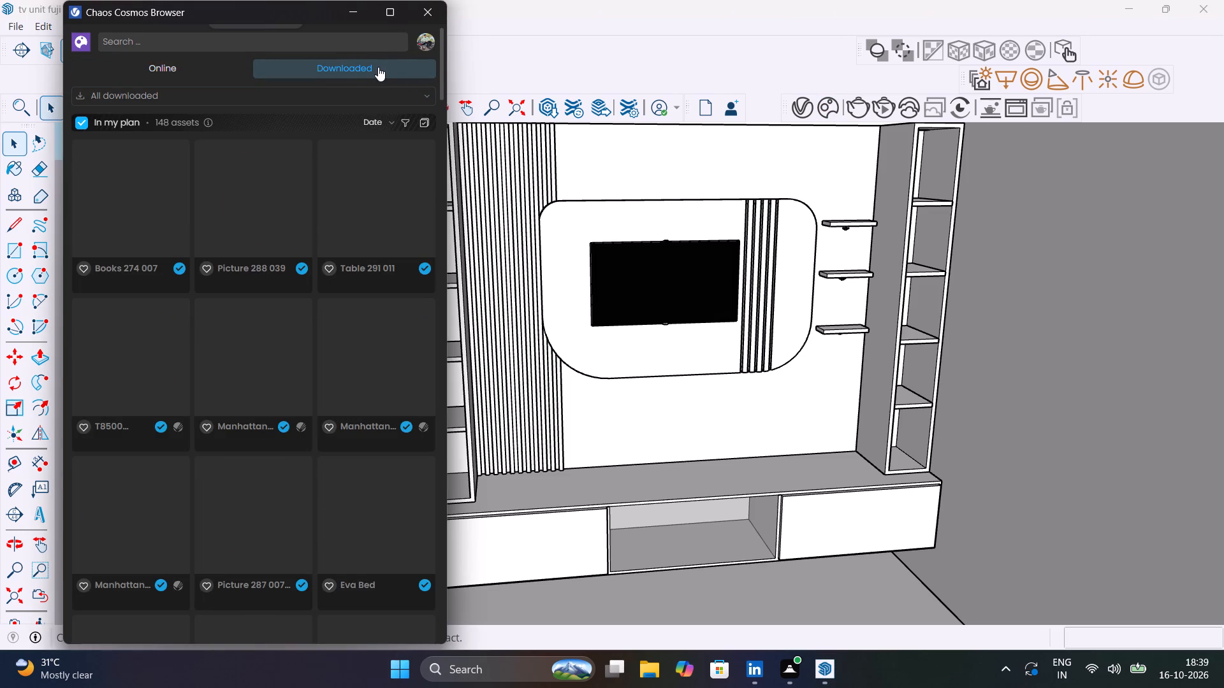
Import the mermaid figurine Decoration 111 063 and place it in the right shelf tower's second compartment from the top.
scroll(282, 288, "down", 9)
scroll(282, 289, "up", 3)
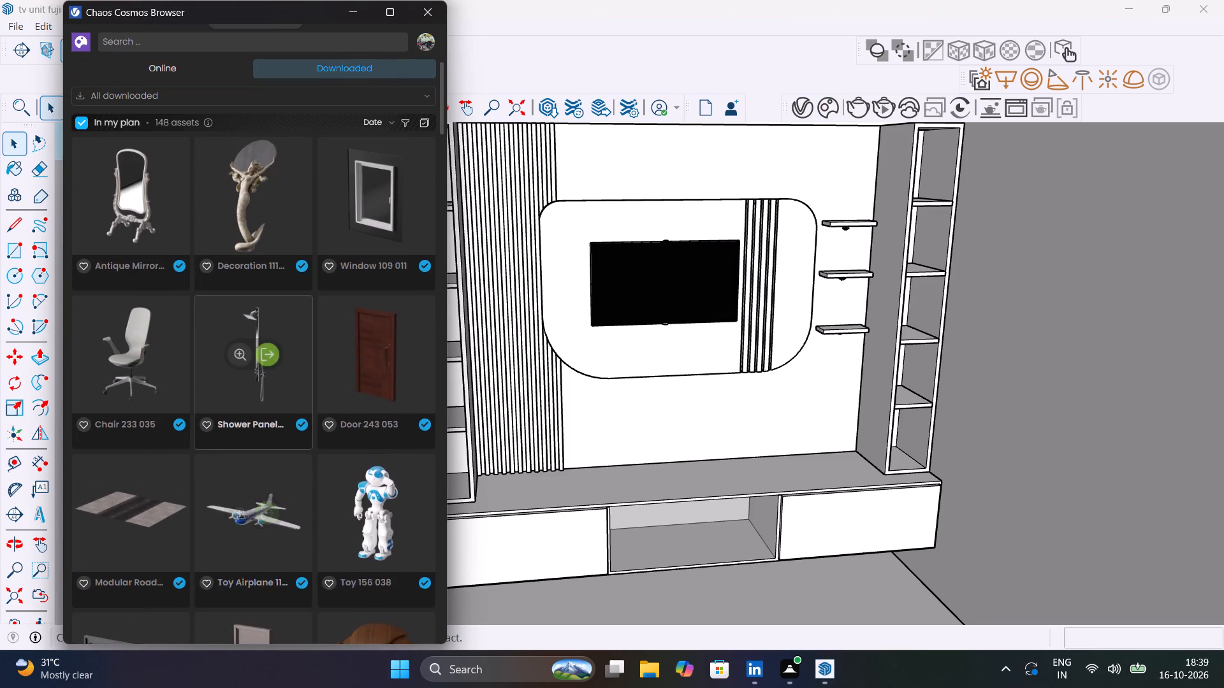
scroll(282, 289, "up", 2)
left_click(272, 355)
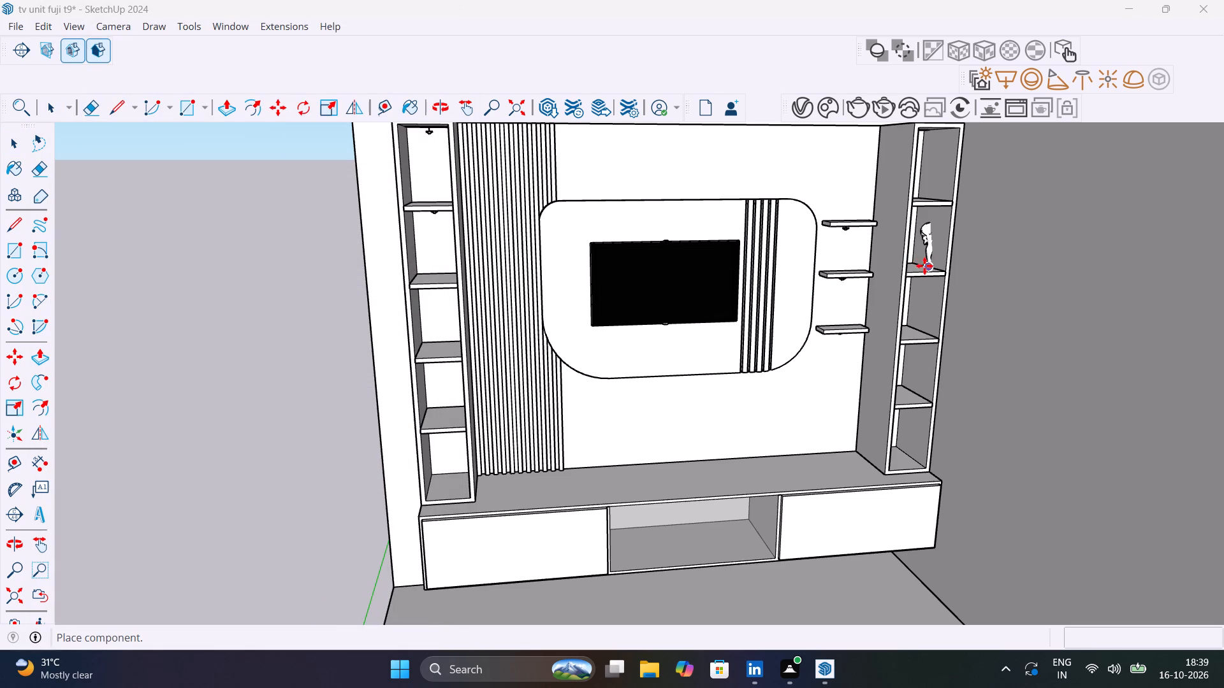
scroll(924, 266, "up", 1)
middle_click_drag(911, 266, 761, 284)
scroll(940, 273, "up", 3)
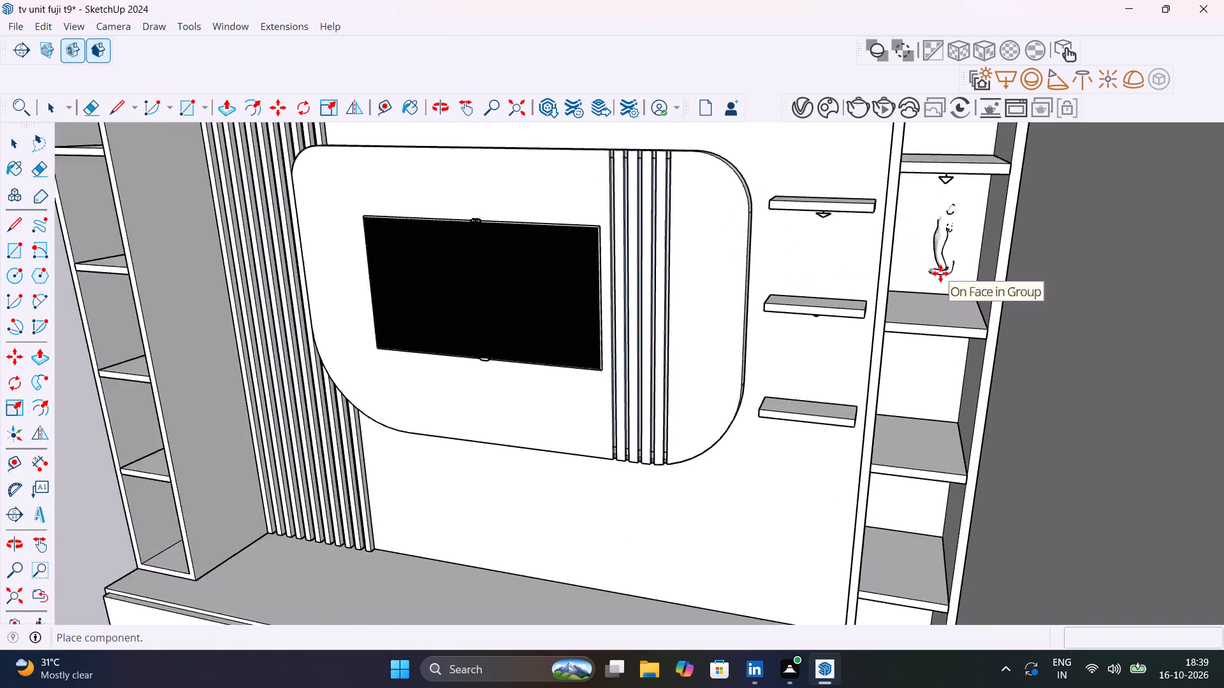
scroll(940, 273, "up", 5)
middle_click_drag(943, 285, 903, 226)
scroll(907, 228, "up", 1)
scroll(951, 292, "down", 15)
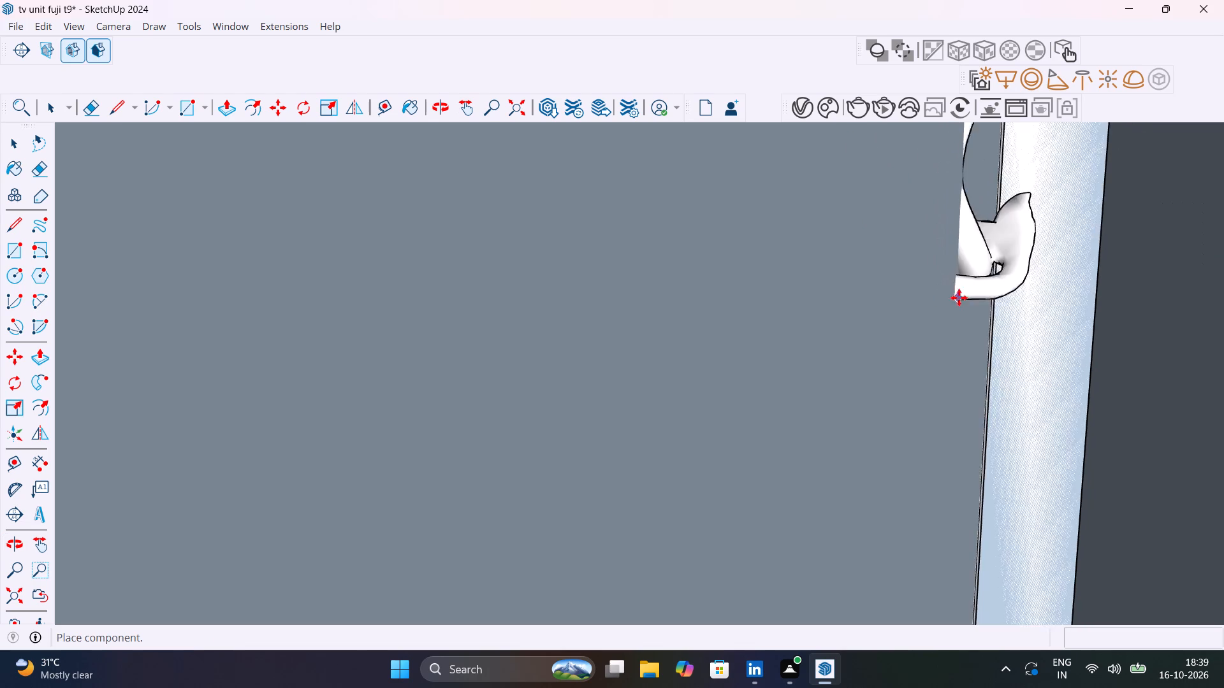
scroll(959, 297, "down", 11)
middle_click_drag(1002, 330, 1081, 362)
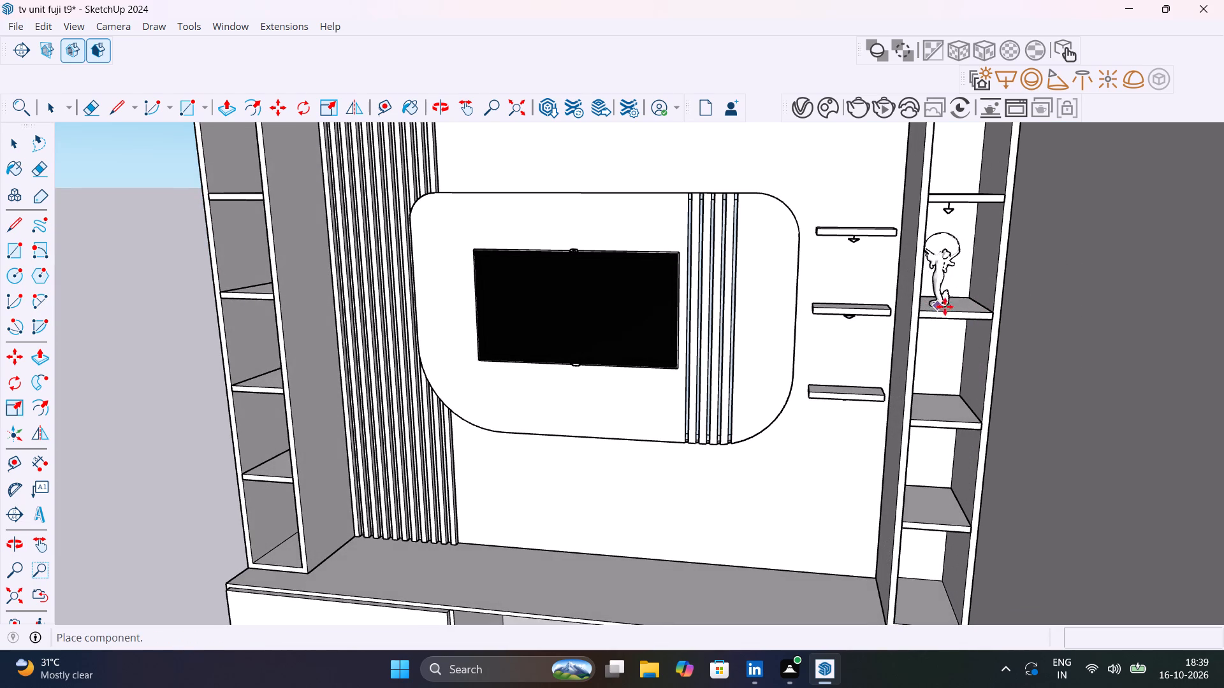
left_click(947, 306)
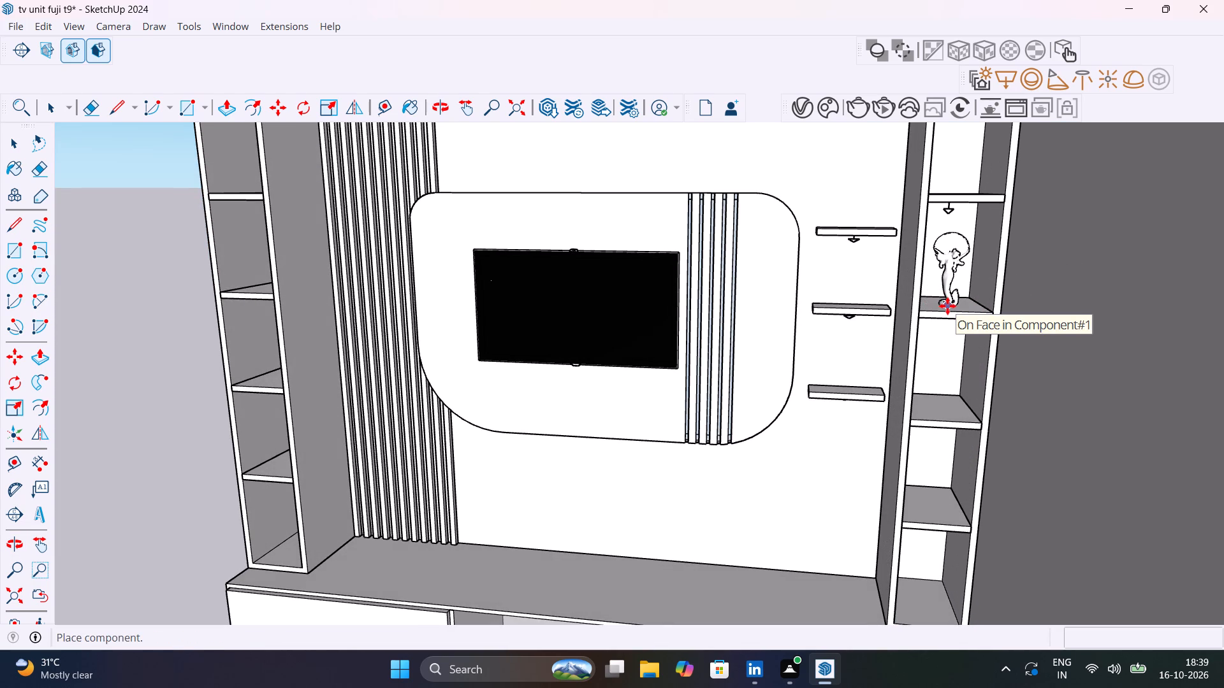
Place a second Decoration 111 063 figurine in the left shelf tower's second compartment from the top.
middle_click_drag(166, 297, 300, 290)
scroll(200, 312, "up", 4)
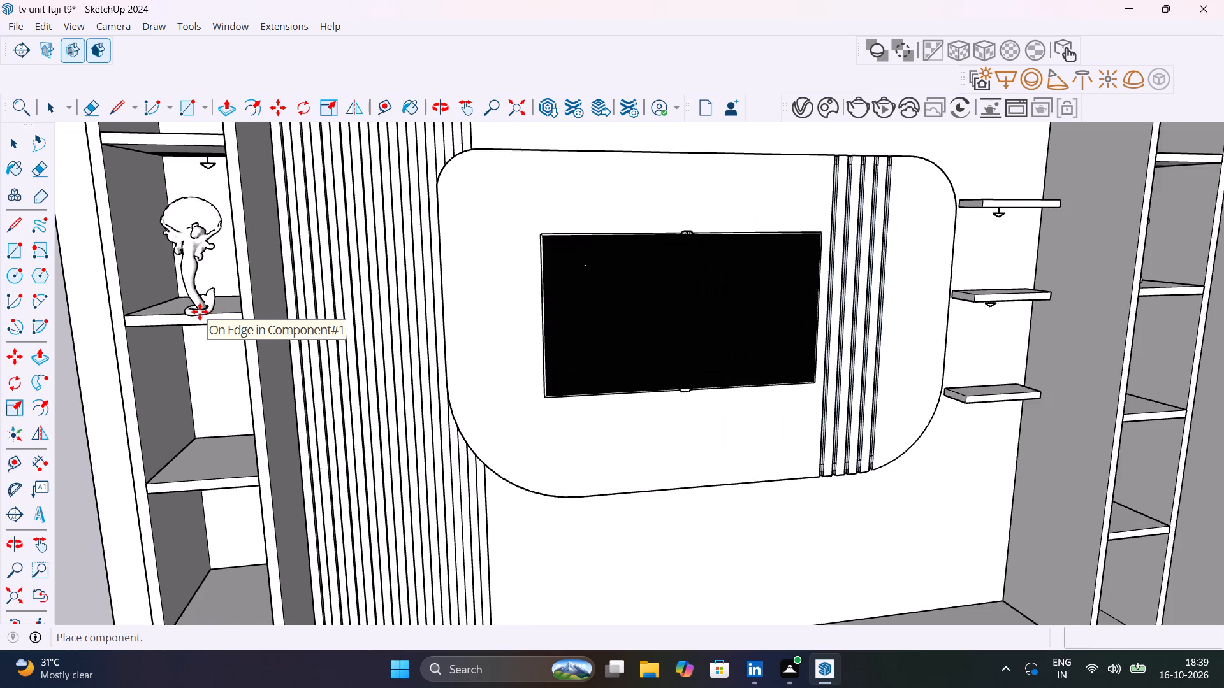
scroll(200, 312, "up", 4)
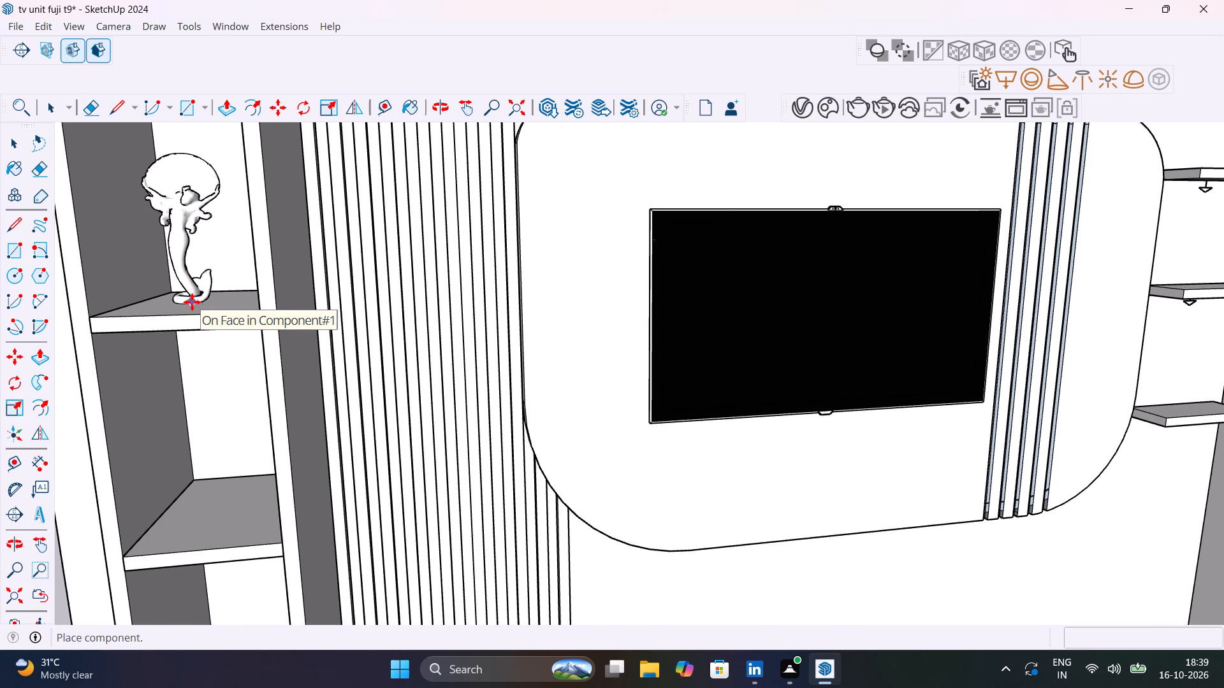
scroll(192, 302, "up", 4)
left_click(192, 302)
scroll(204, 303, "down", 7)
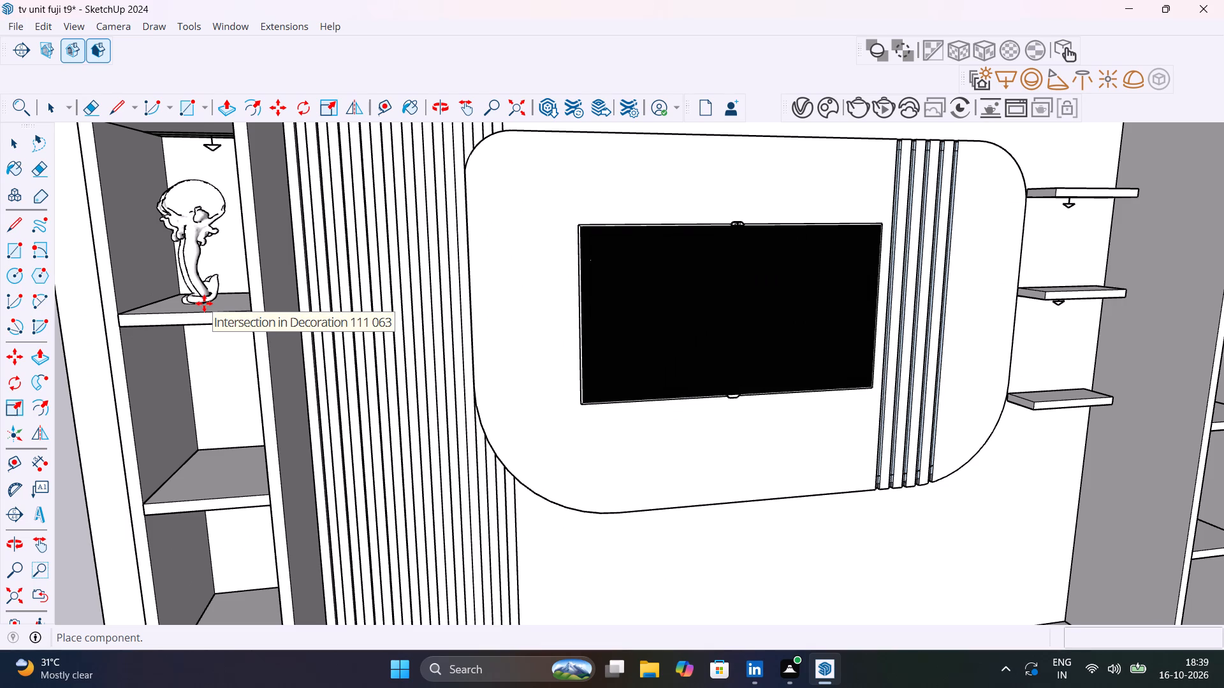
scroll(204, 303, "down", 4)
key("Escape")
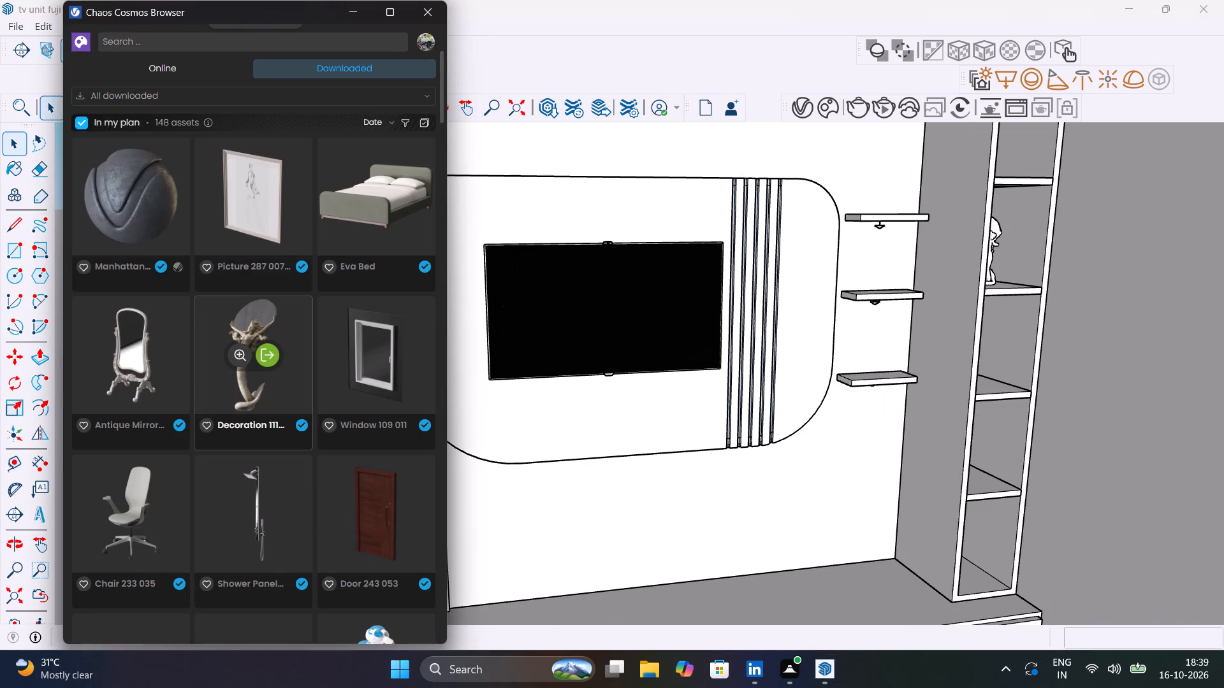
Import Potted Plant 50-23 from the downloaded Cosmos assets and place it in the left shelf tower's top compartment.
scroll(263, 312, "down", 14)
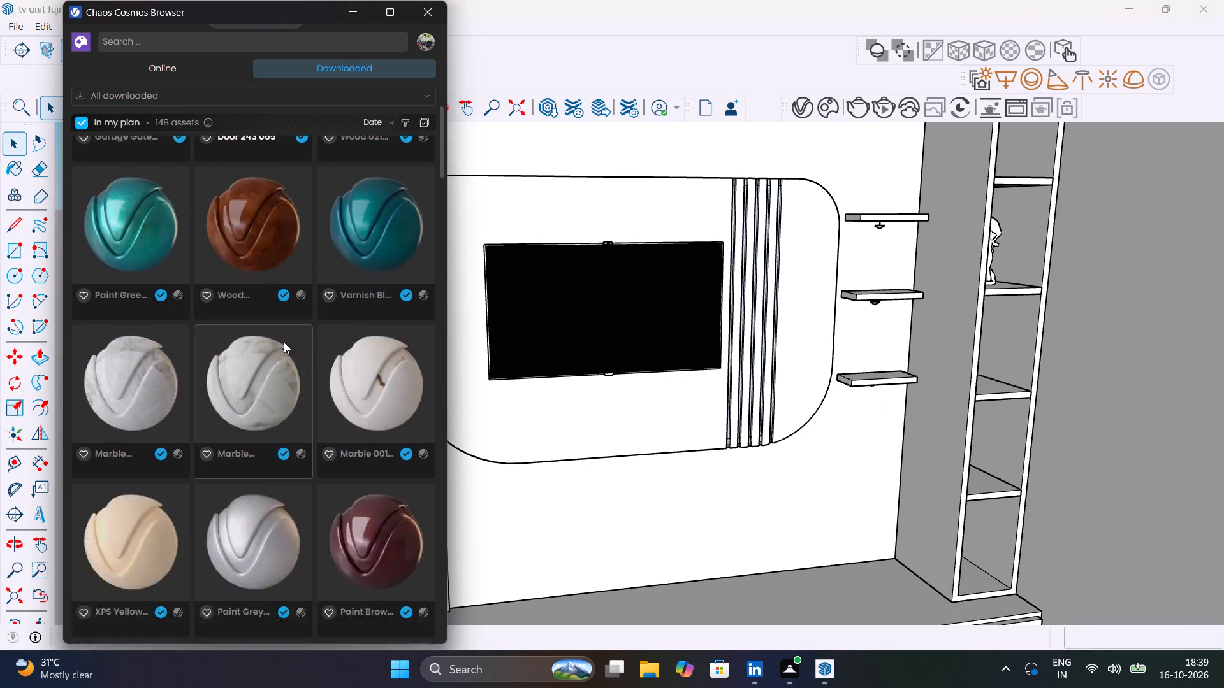
scroll(284, 342, "down", 4)
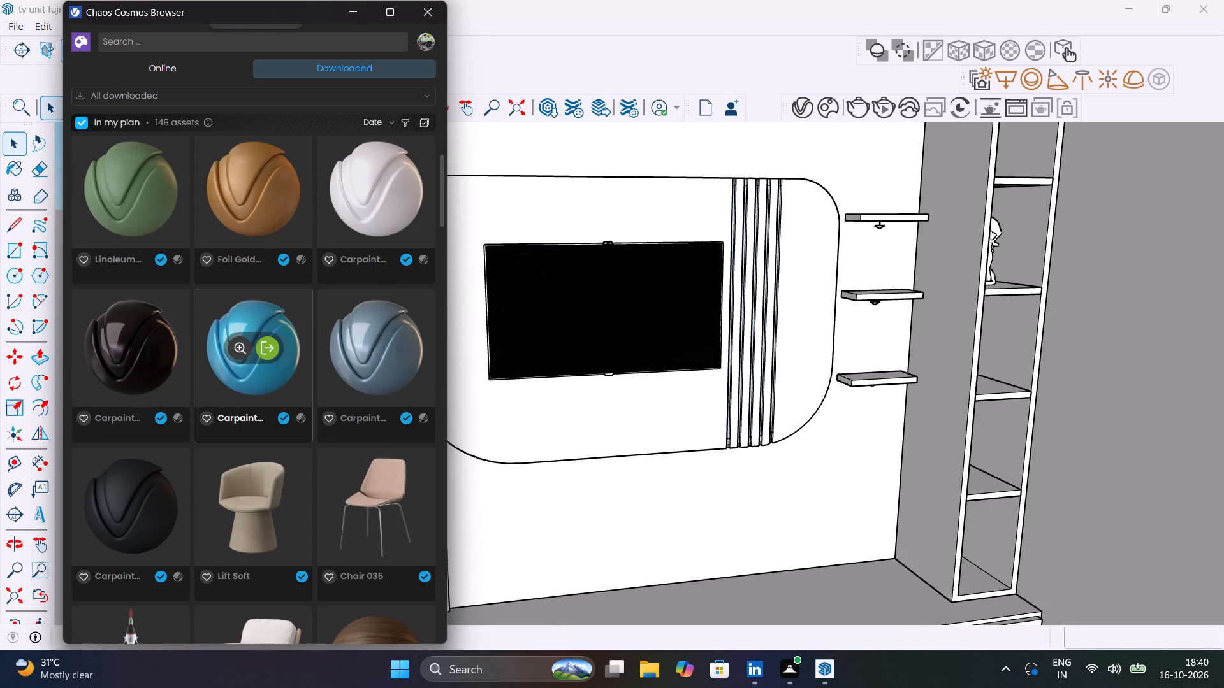
scroll(284, 342, "down", 17)
scroll(284, 342, "down", 6)
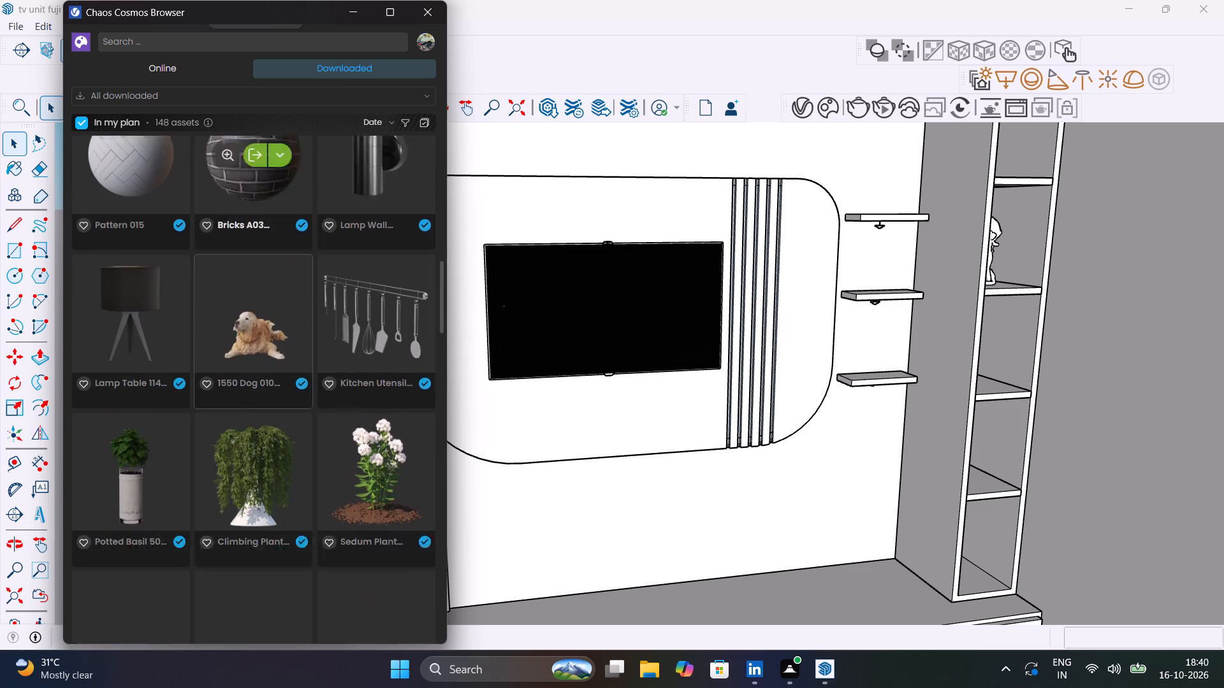
scroll(284, 342, "up", 1)
scroll(284, 342, "down", 4)
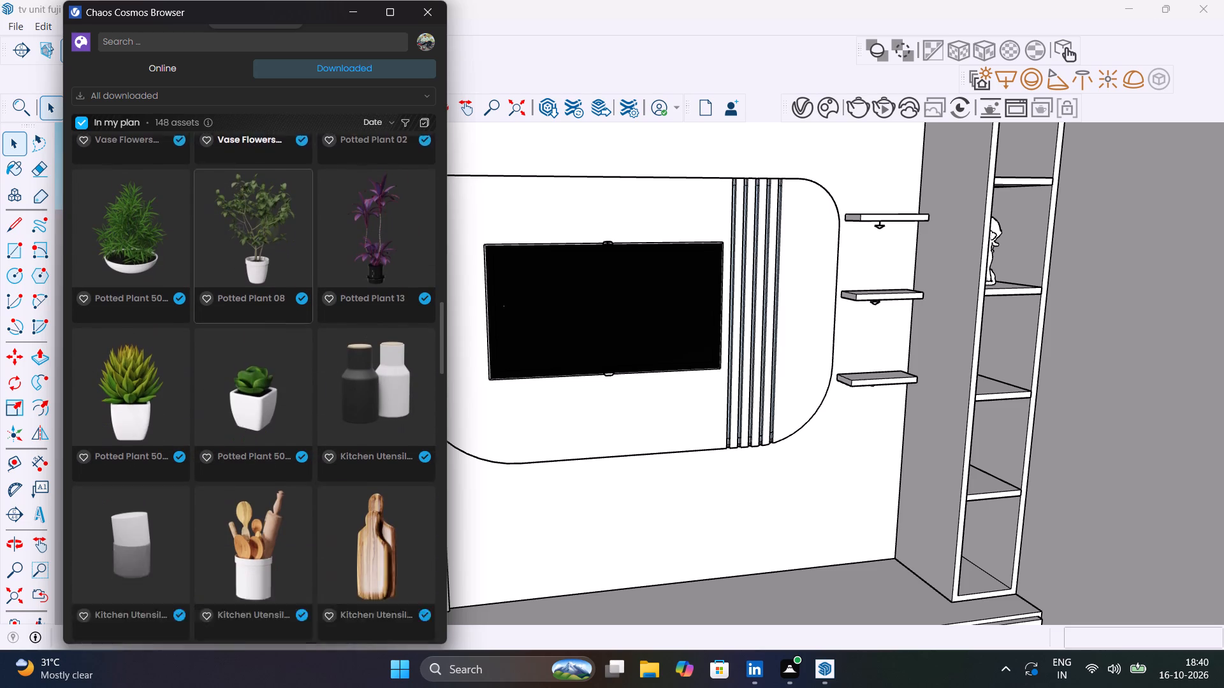
left_click(149, 346)
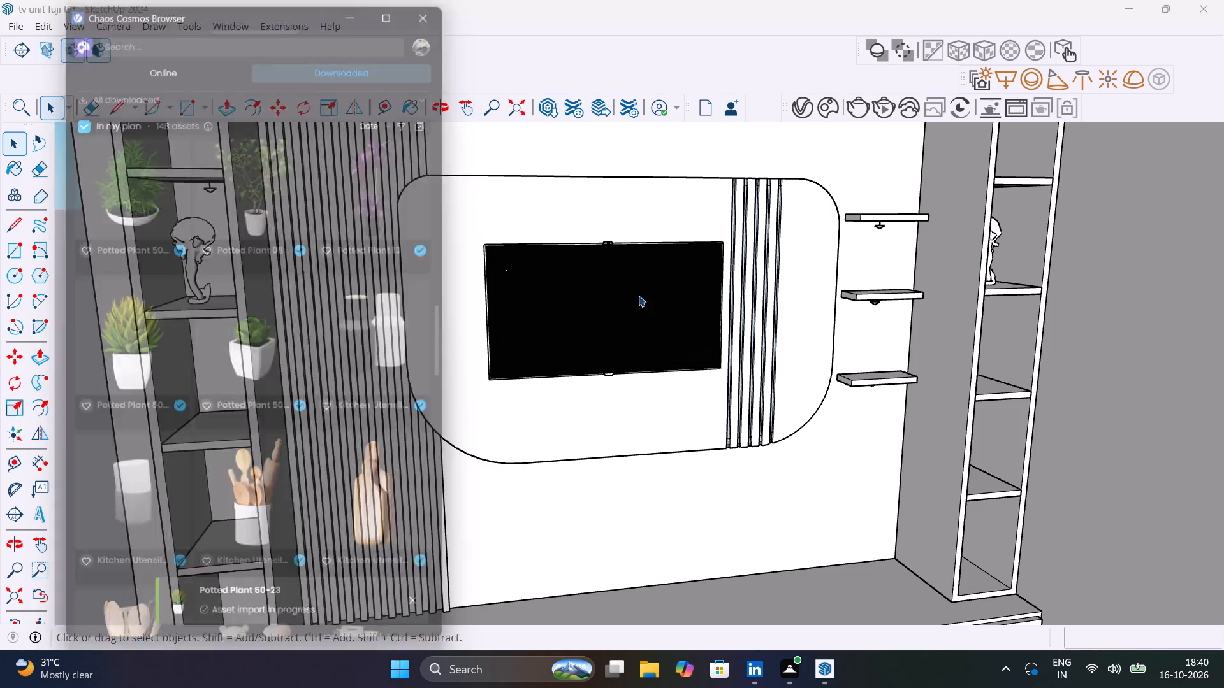
middle_click_drag(538, 303, 529, 338)
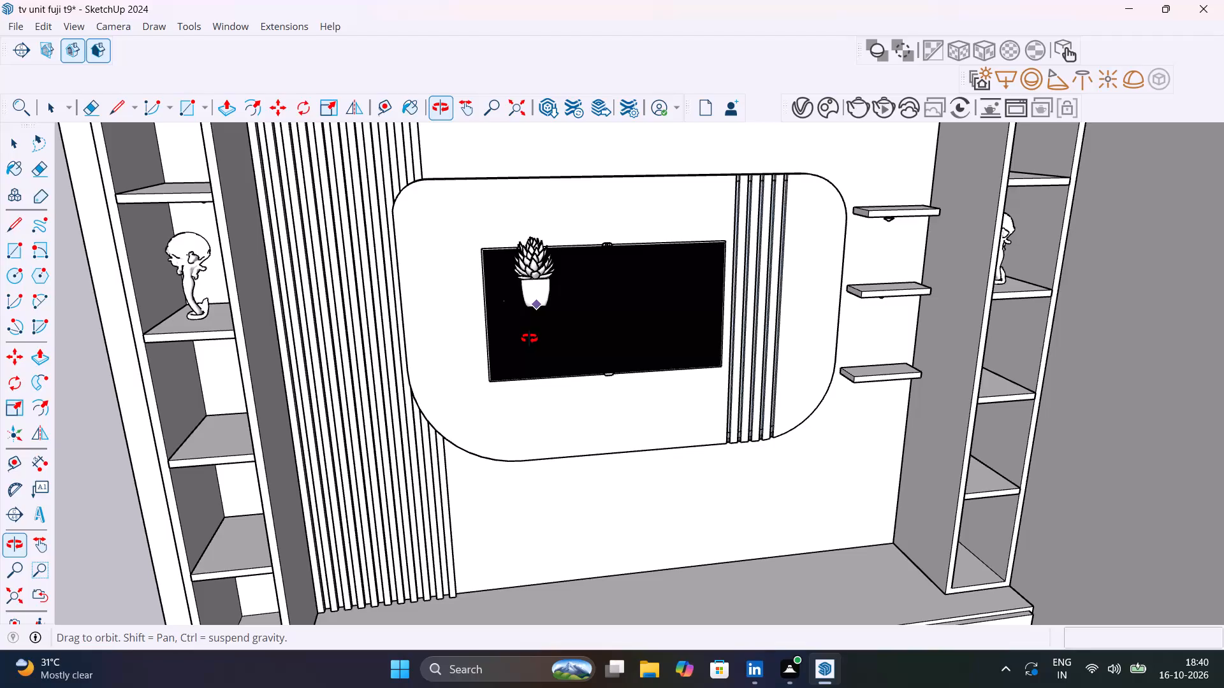
middle_click_drag(529, 338, 545, 366)
scroll(521, 357, "down", 6)
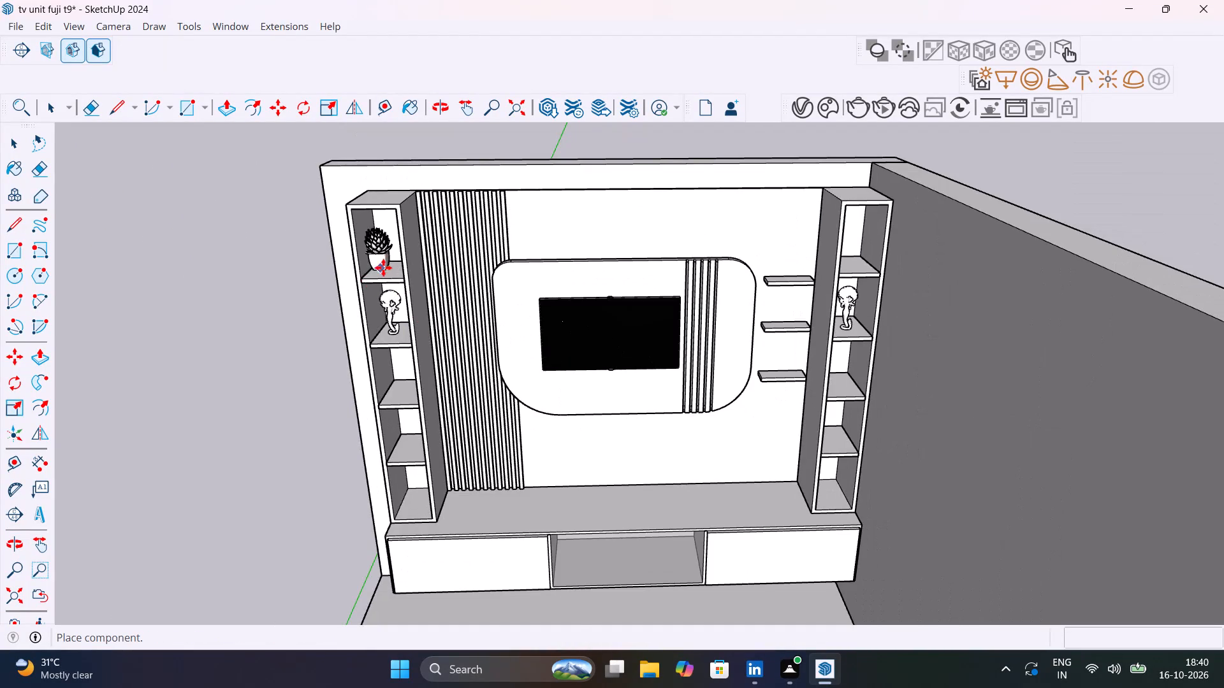
scroll(384, 268, "up", 13)
left_click(388, 276)
Place a second Potted Plant 50-23 in the right shelf tower's top compartment.
scroll(400, 276, "down", 6)
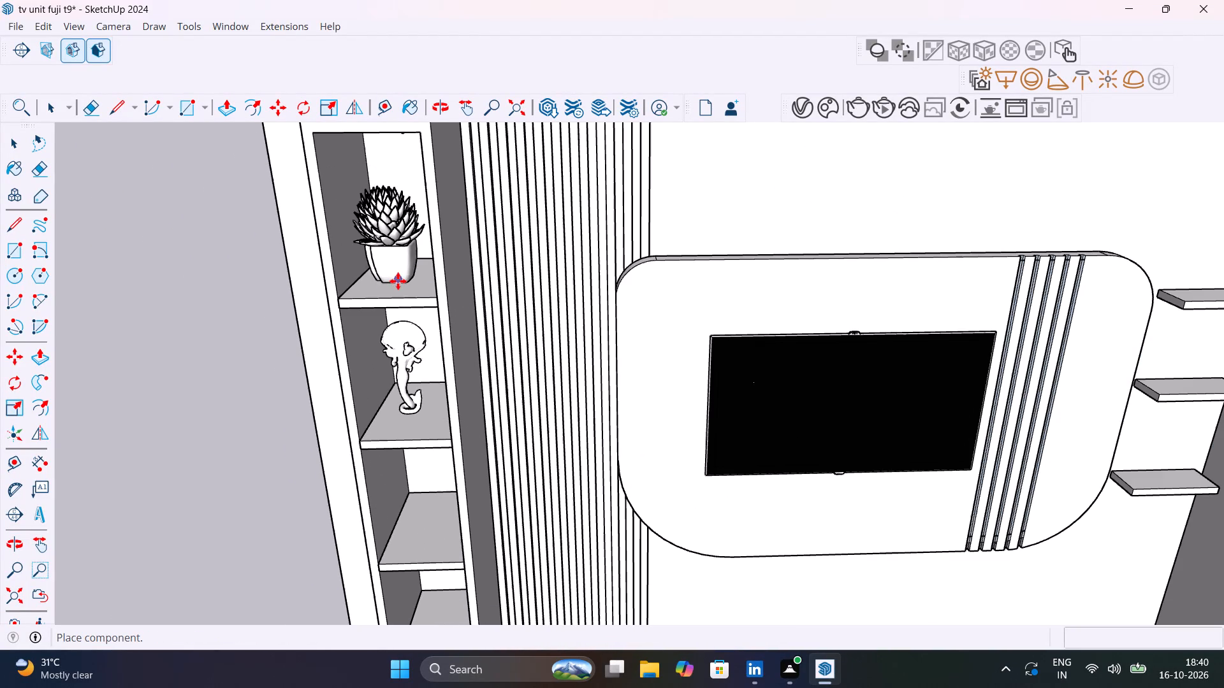
scroll(397, 280, "down", 7)
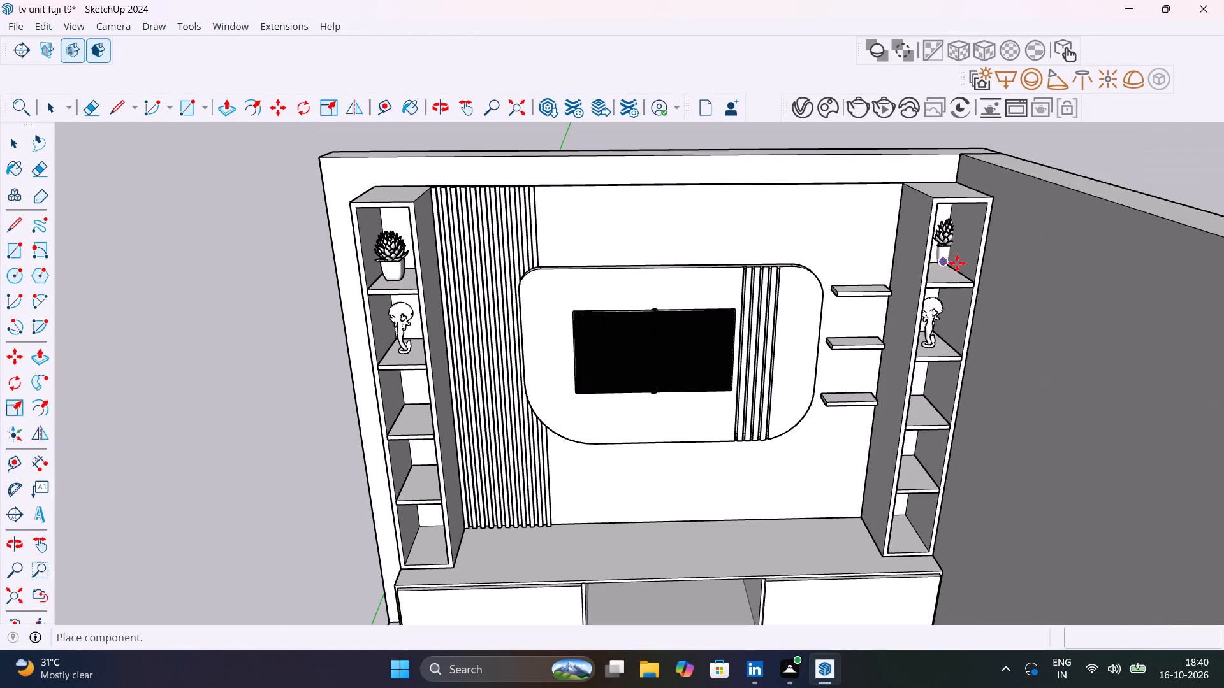
scroll(944, 272, "up", 8)
left_click(938, 273)
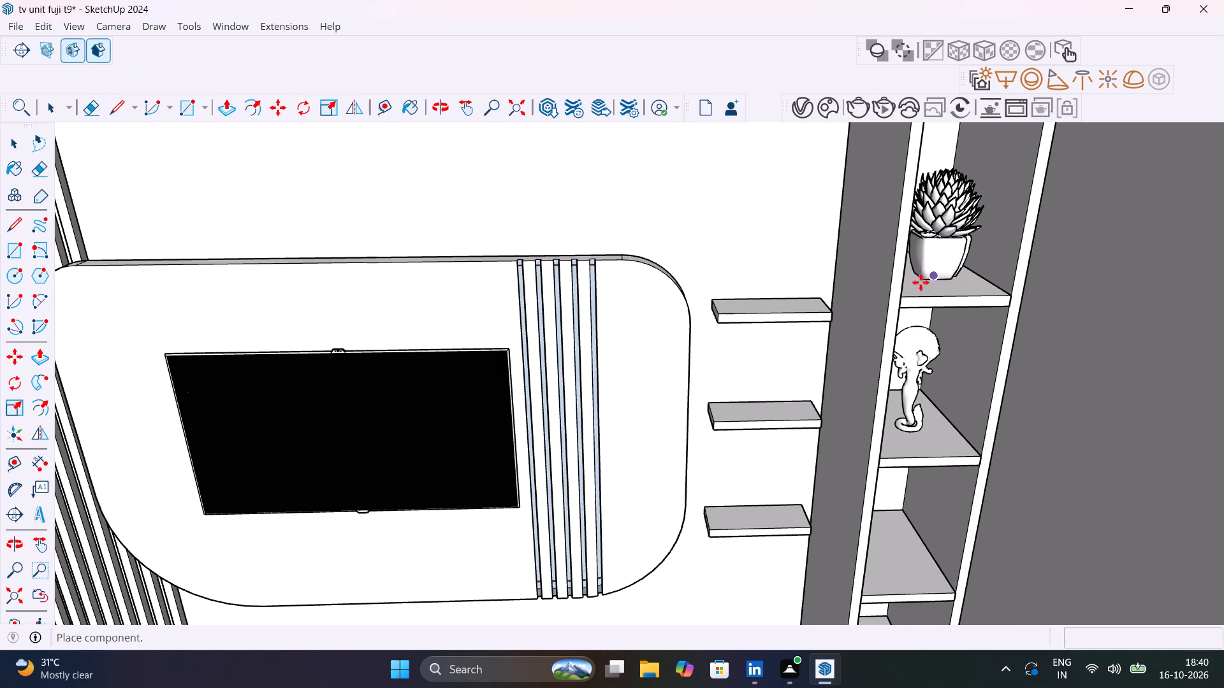
scroll(889, 285, "down", 15)
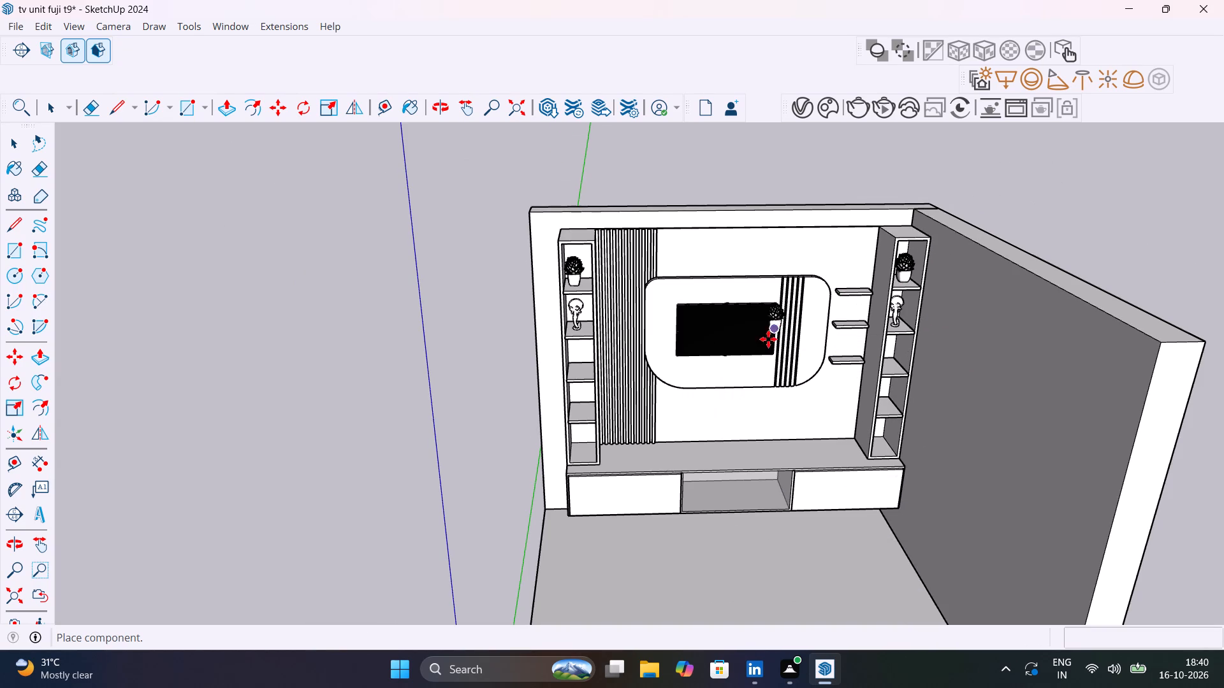
key("space")
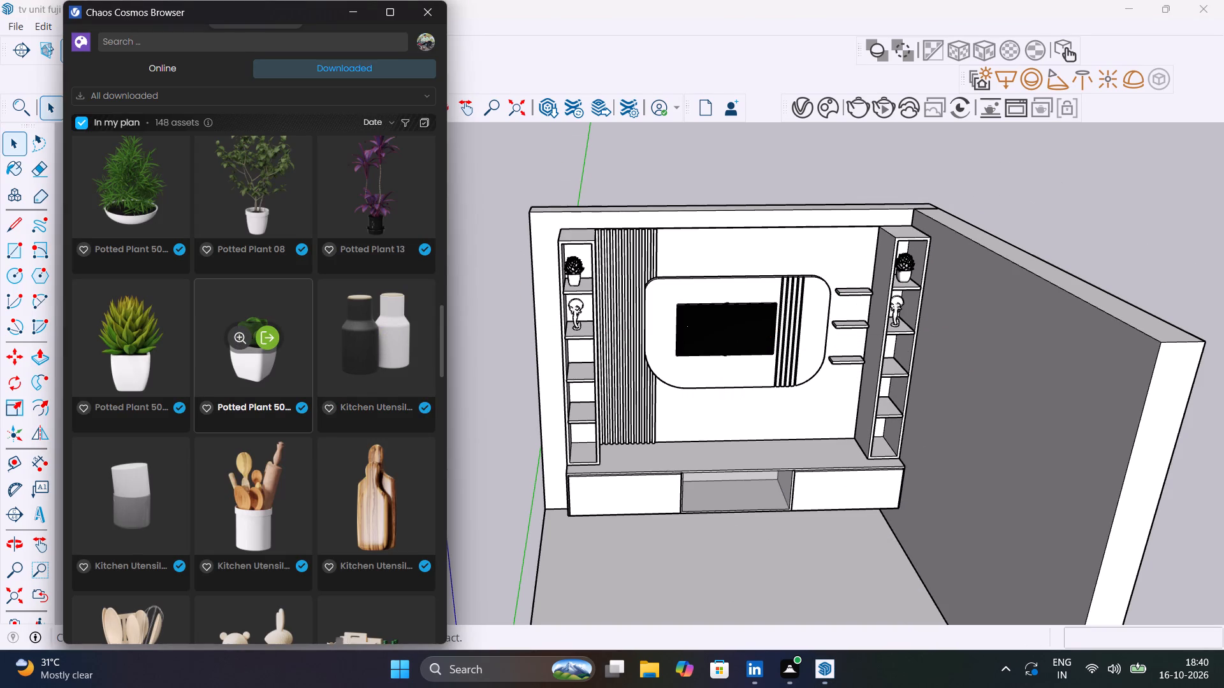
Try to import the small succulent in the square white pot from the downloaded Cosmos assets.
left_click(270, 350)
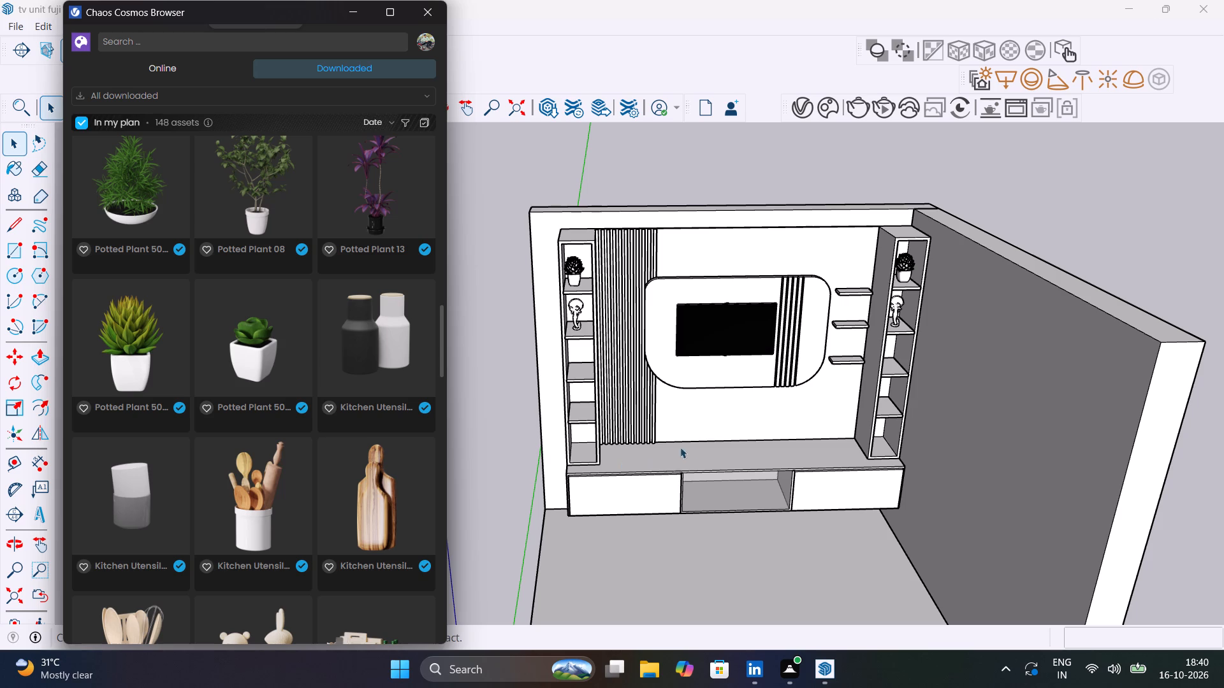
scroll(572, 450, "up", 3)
Import Sculpture 108-23 from the downloaded Cosmos assets and place it at the left shelf tower's fourth compartment from the top.
scroll(252, 430, "down", 4)
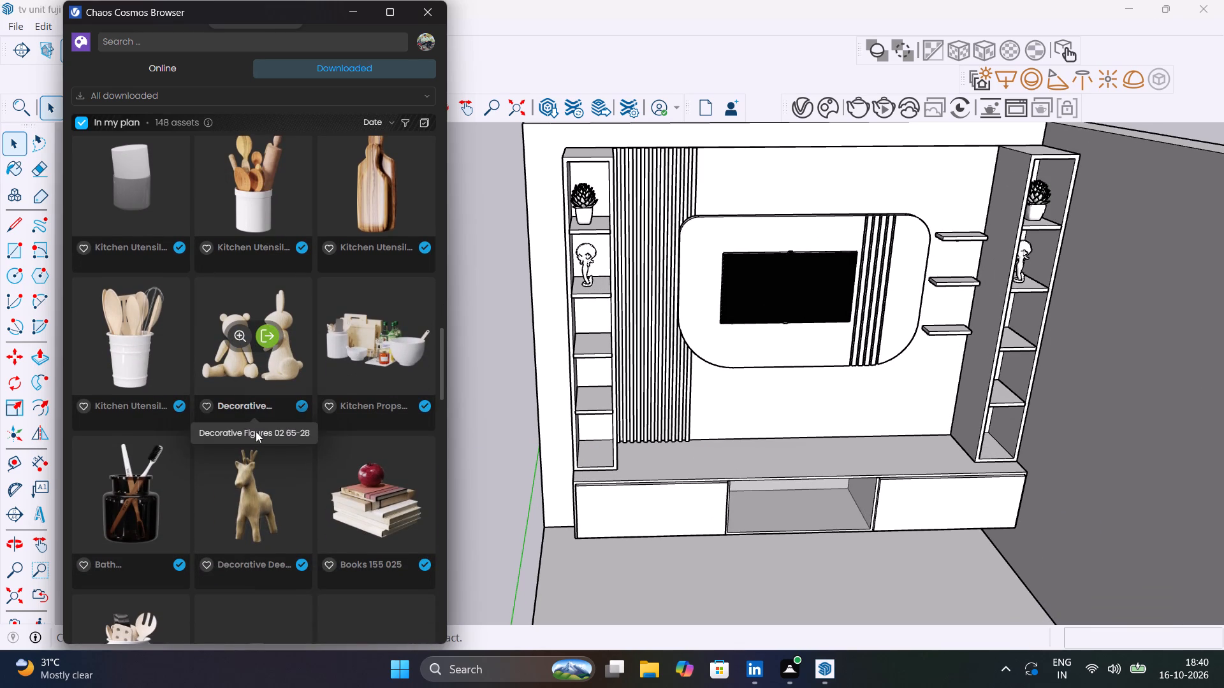
scroll(256, 431, "down", 4)
scroll(256, 431, "up", 4)
scroll(256, 431, "down", 6)
scroll(256, 431, "up", 7)
scroll(307, 412, "down", 6)
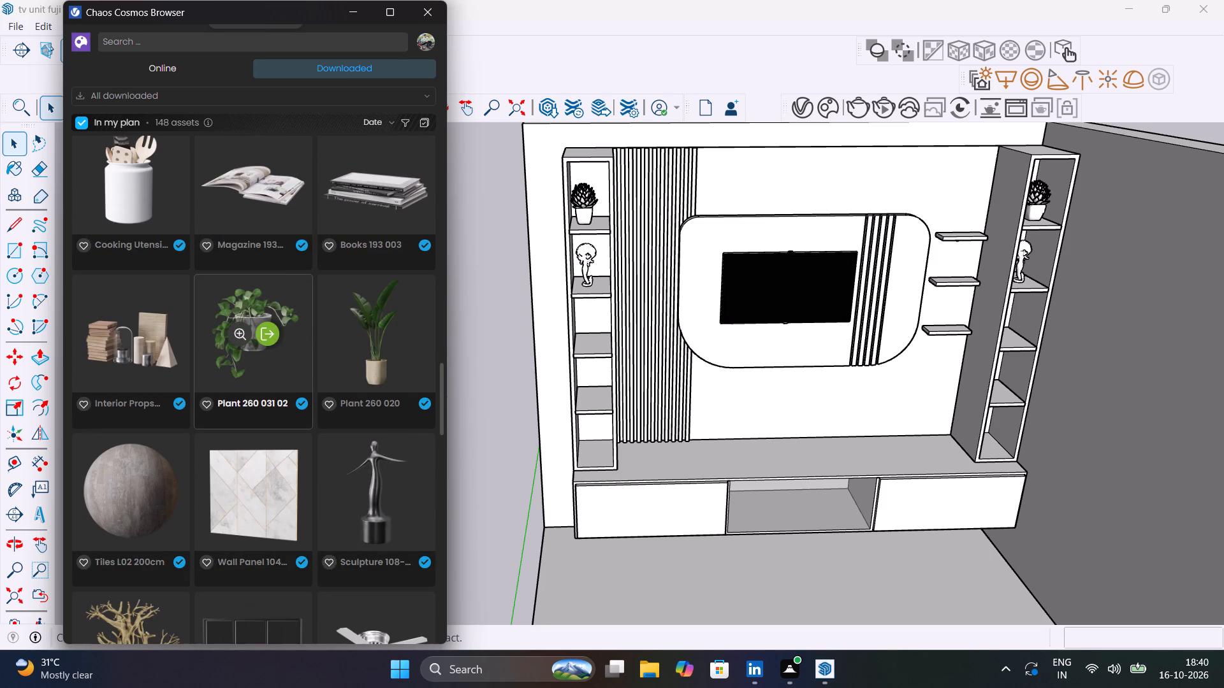
left_click(395, 489)
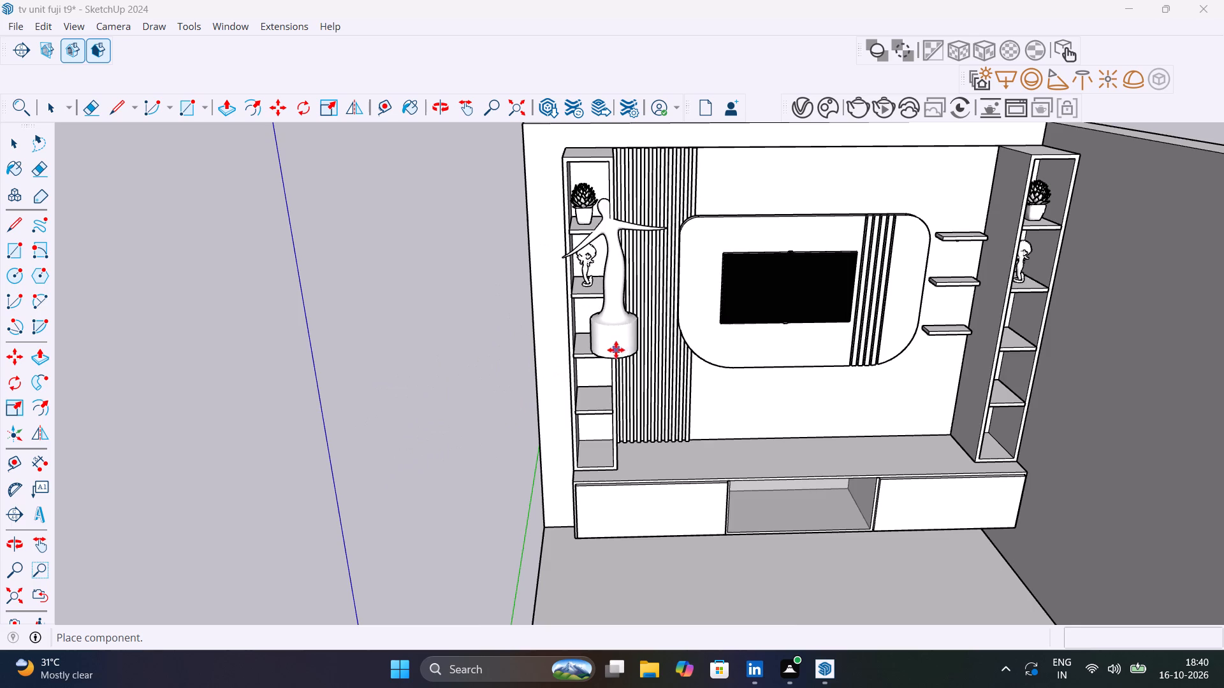
scroll(614, 350, "up", 5)
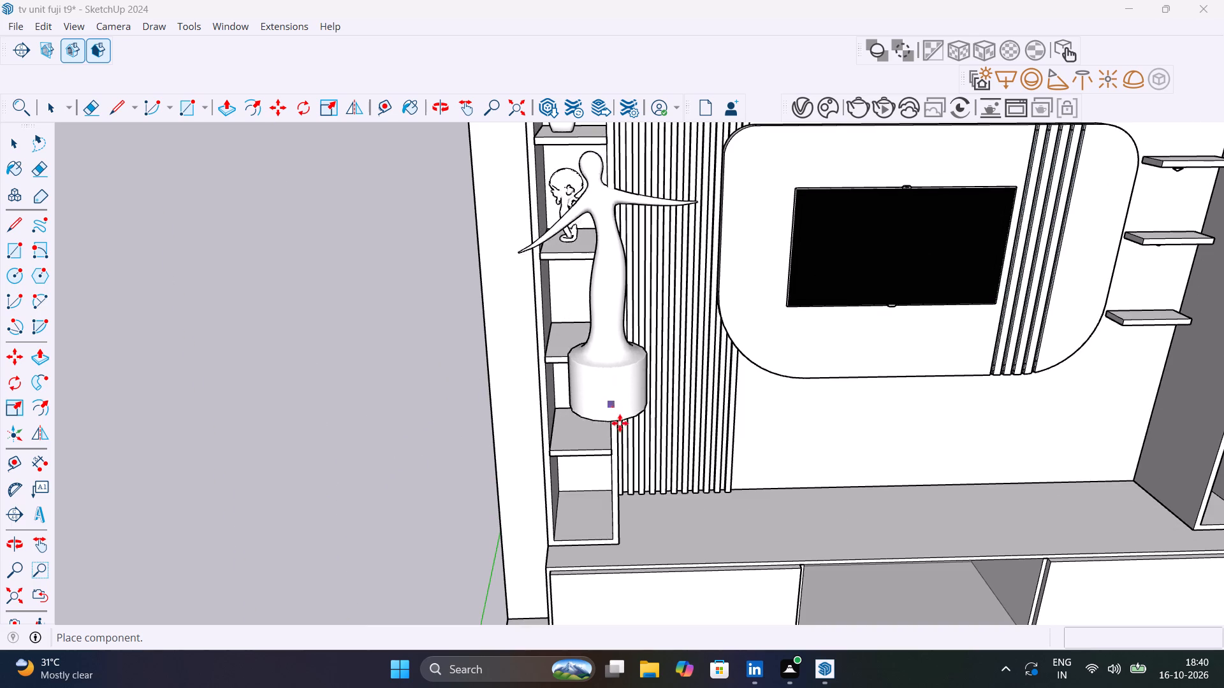
scroll(603, 438, "up", 2)
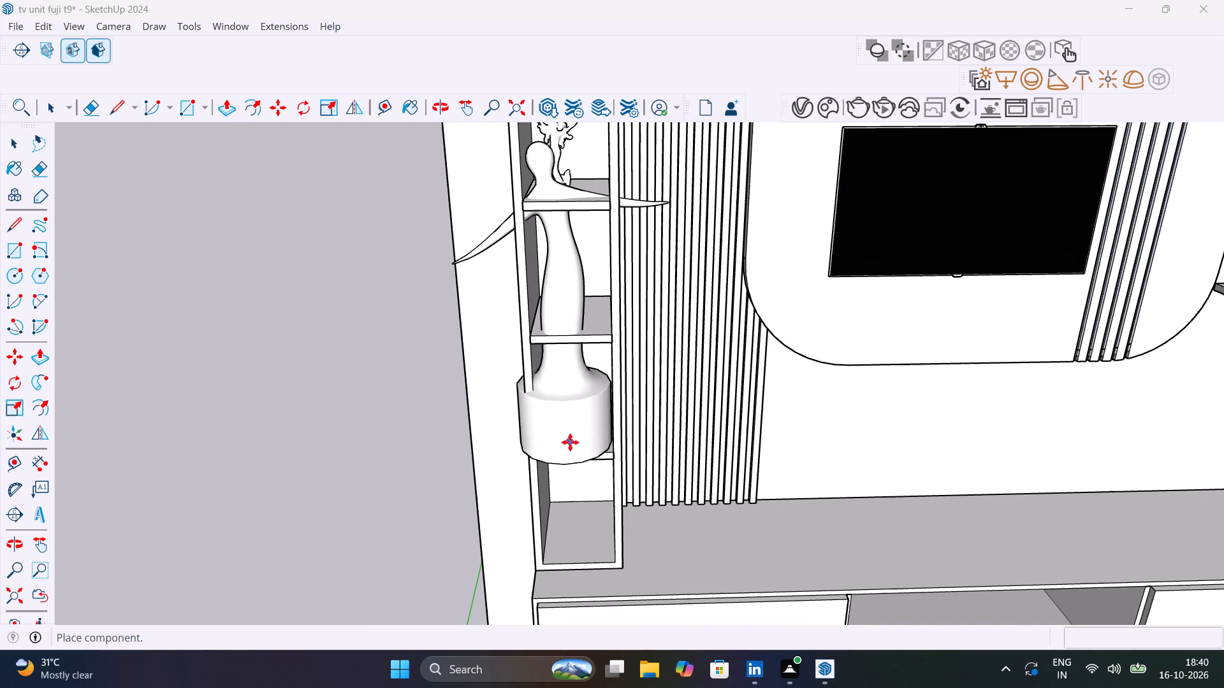
left_click(574, 442)
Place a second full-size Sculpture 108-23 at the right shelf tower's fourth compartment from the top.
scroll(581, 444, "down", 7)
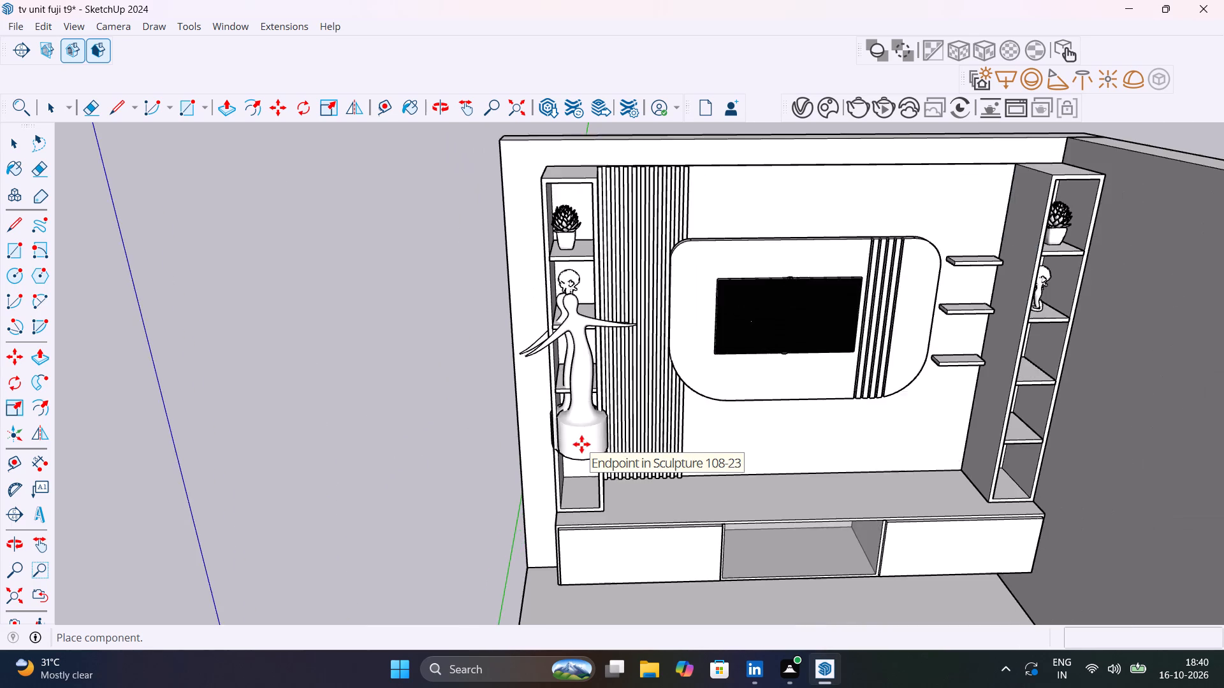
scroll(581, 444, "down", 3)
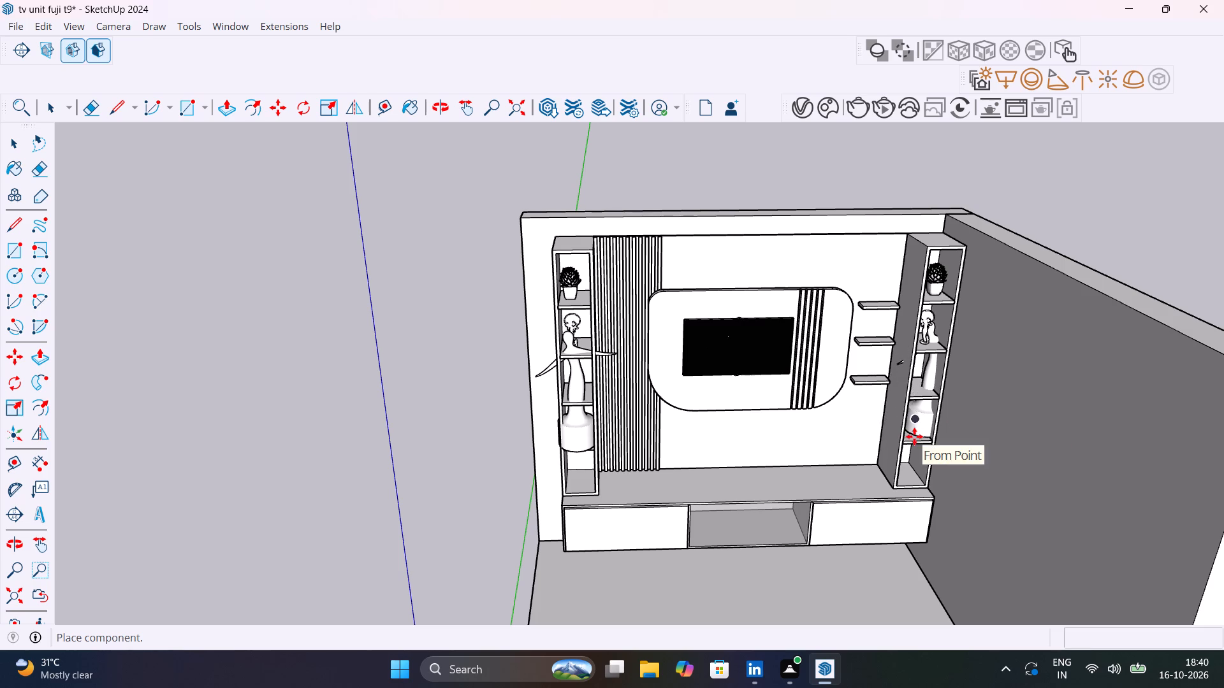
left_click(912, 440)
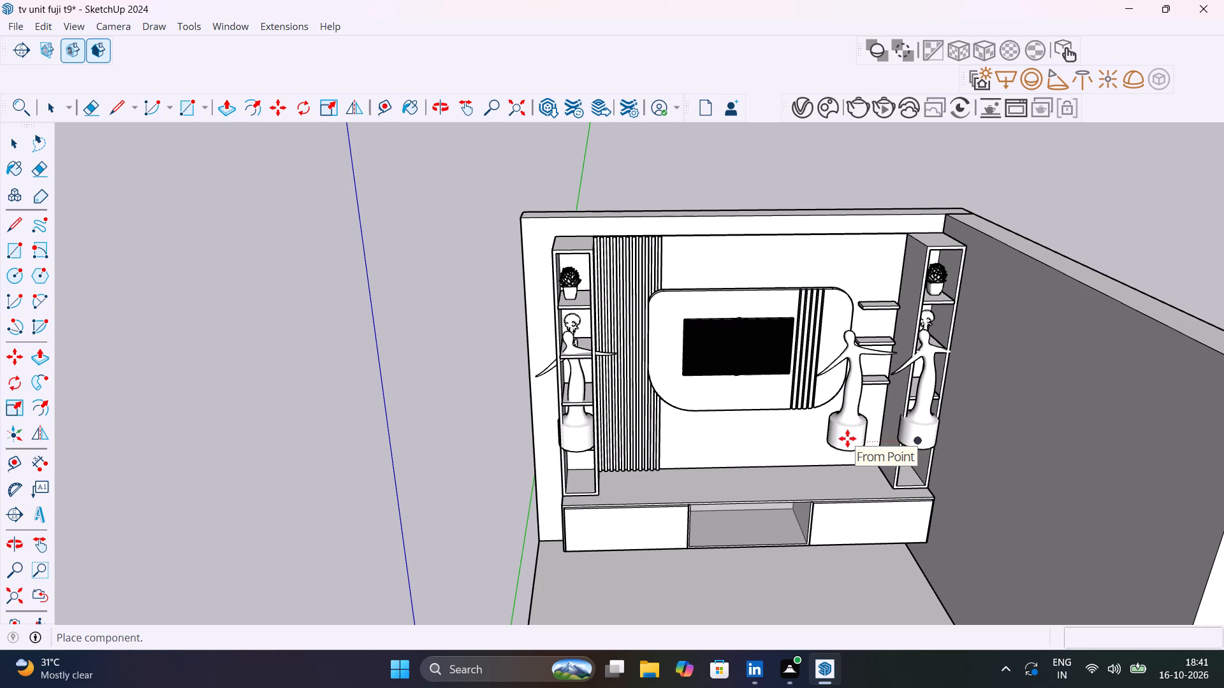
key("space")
Scale the left tower's sculpture down uniformly so it fits within one shelf compartment.
left_click(575, 383)
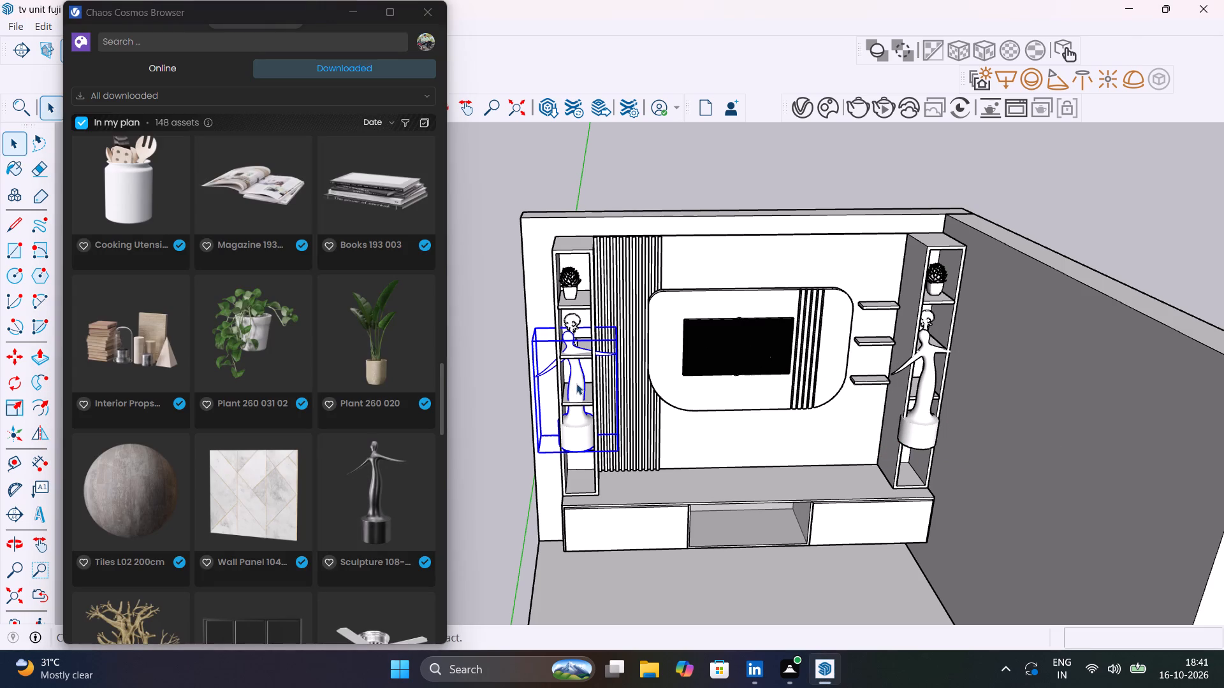
key("s")
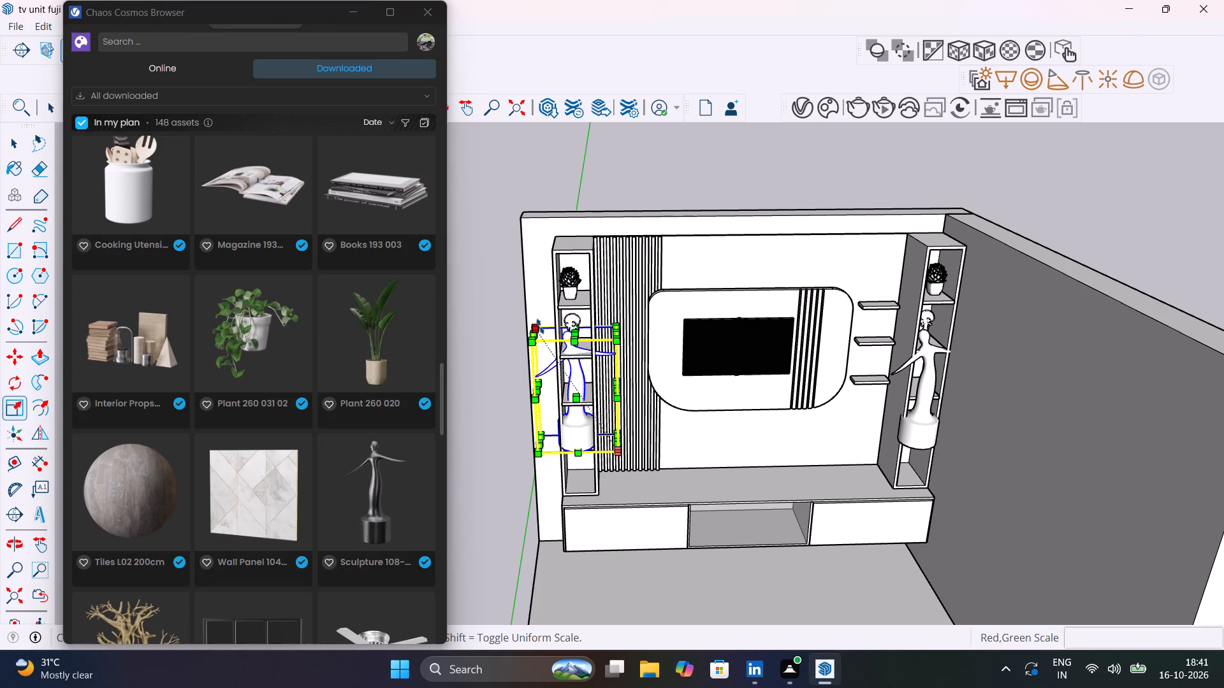
left_click(538, 325)
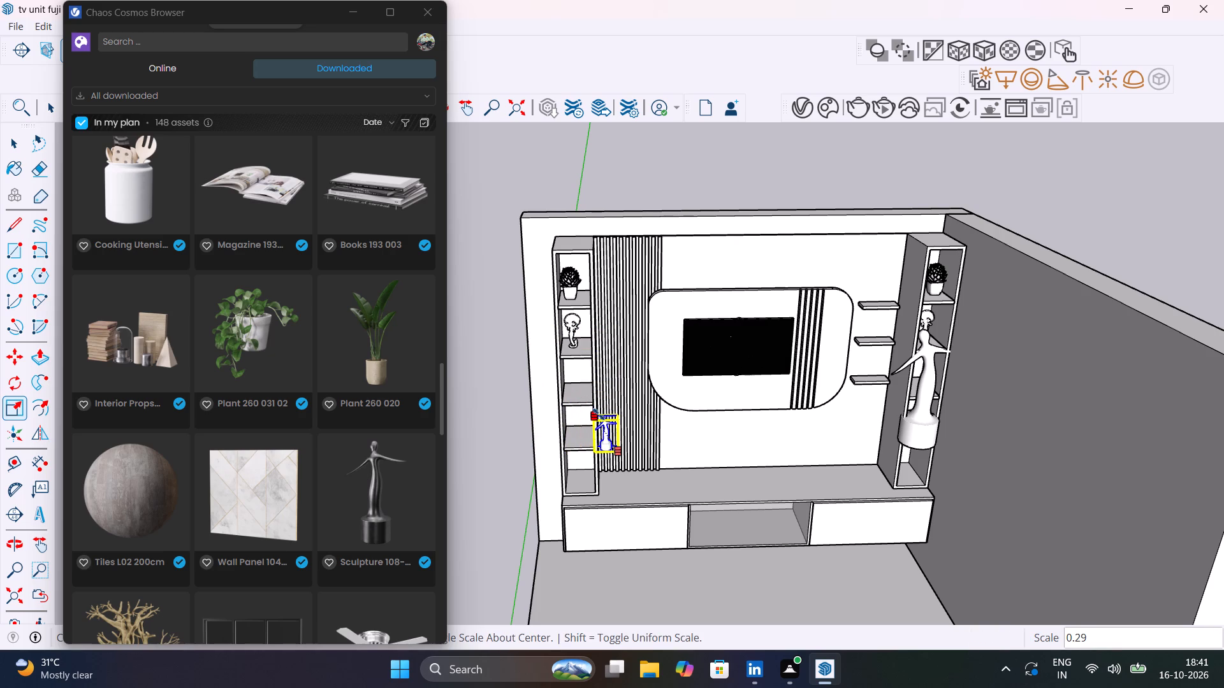
left_click(585, 406)
scroll(602, 440, "up", 4)
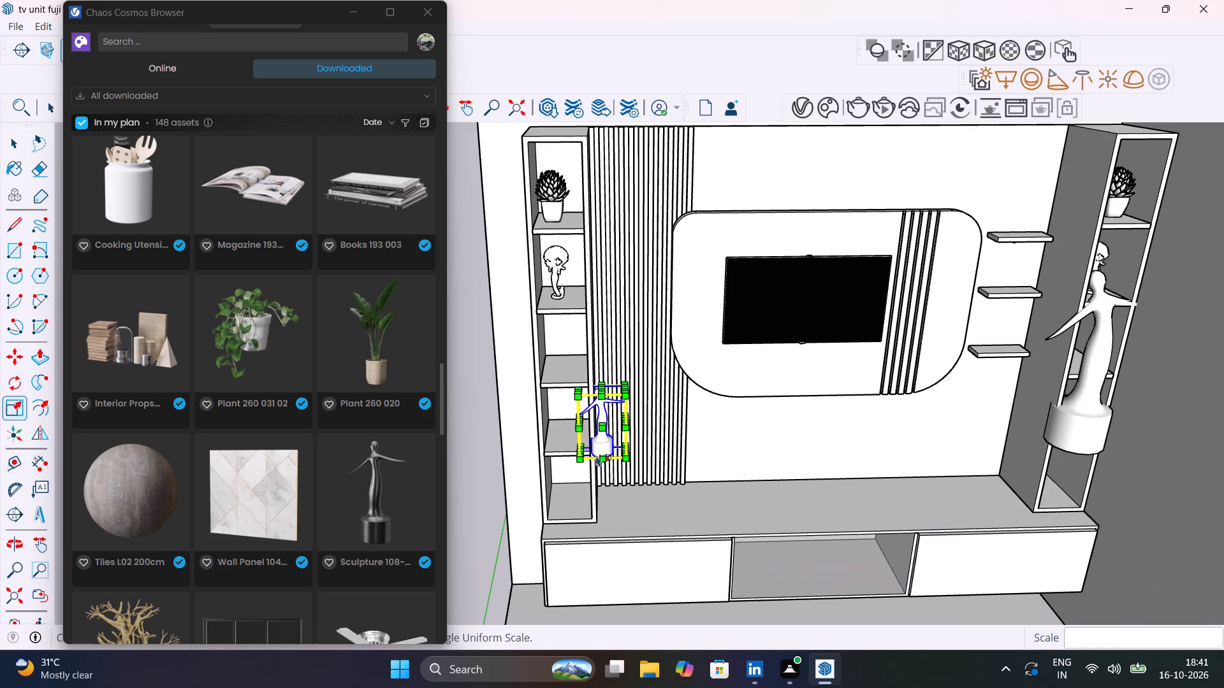
key("space")
left_click(496, 464)
Move the scaled sculpture about 8 3/8" onto the shelf of the left tower's fourth compartment from the top.
scroll(615, 450, "up", 5)
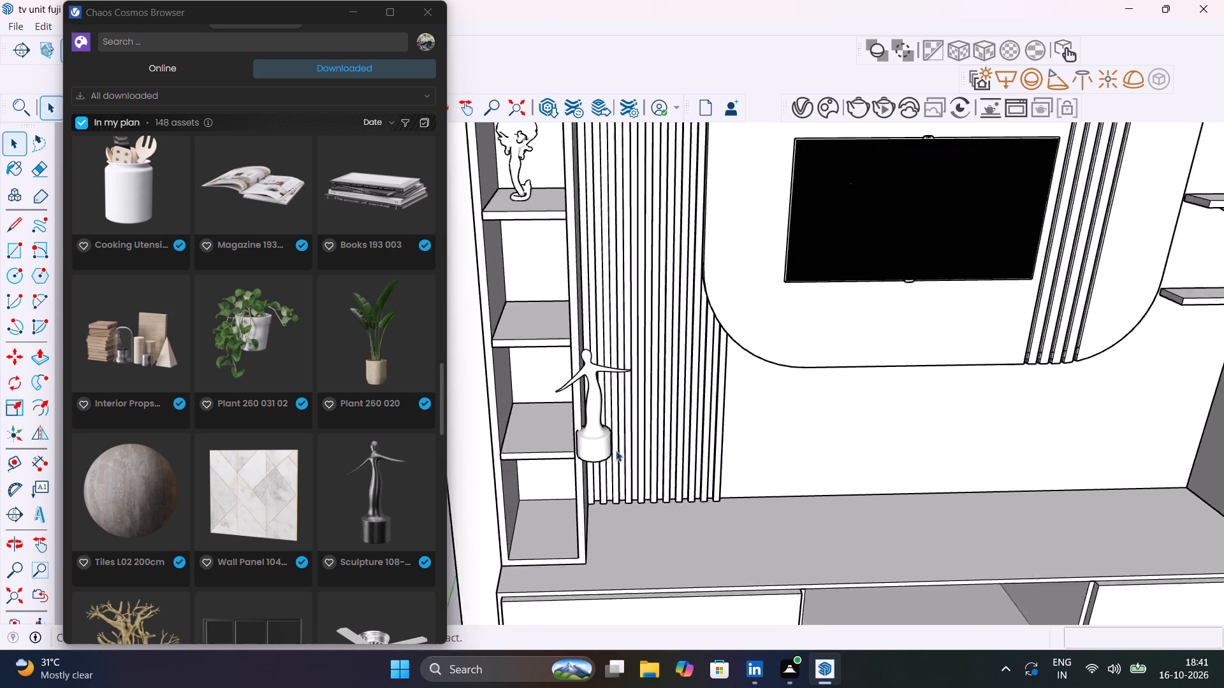
scroll(616, 450, "up", 3)
middle_click_drag(602, 452, 722, 448, "shift")
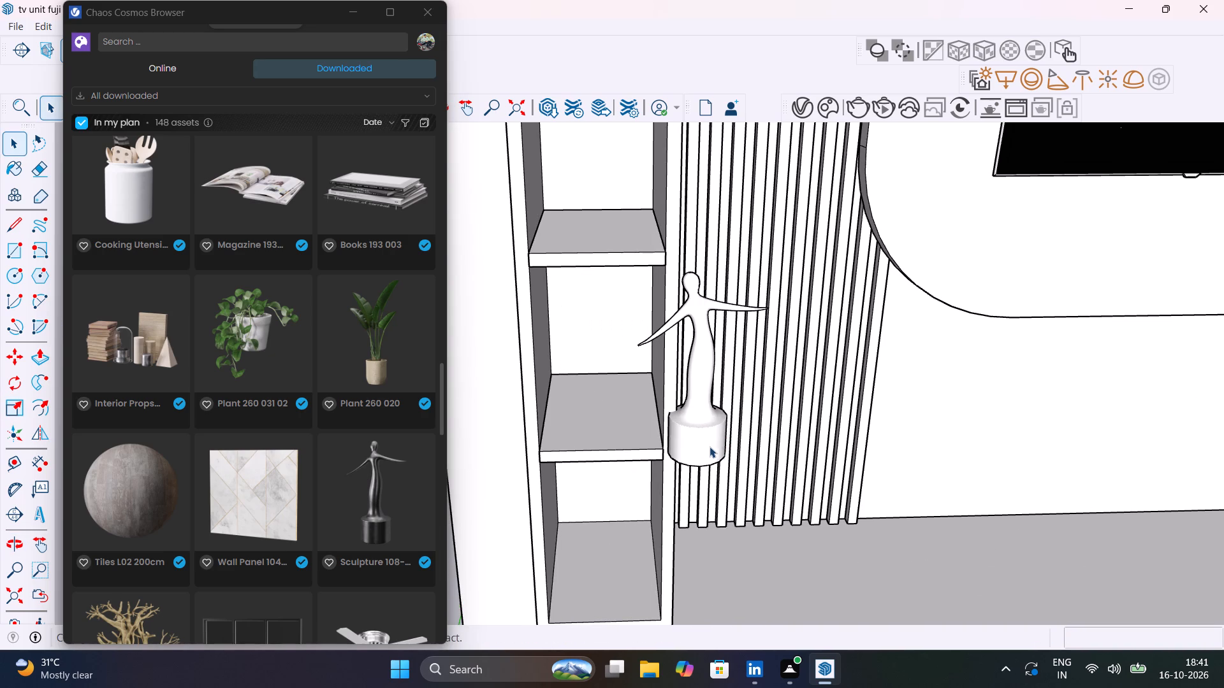
left_click(708, 446)
key("m")
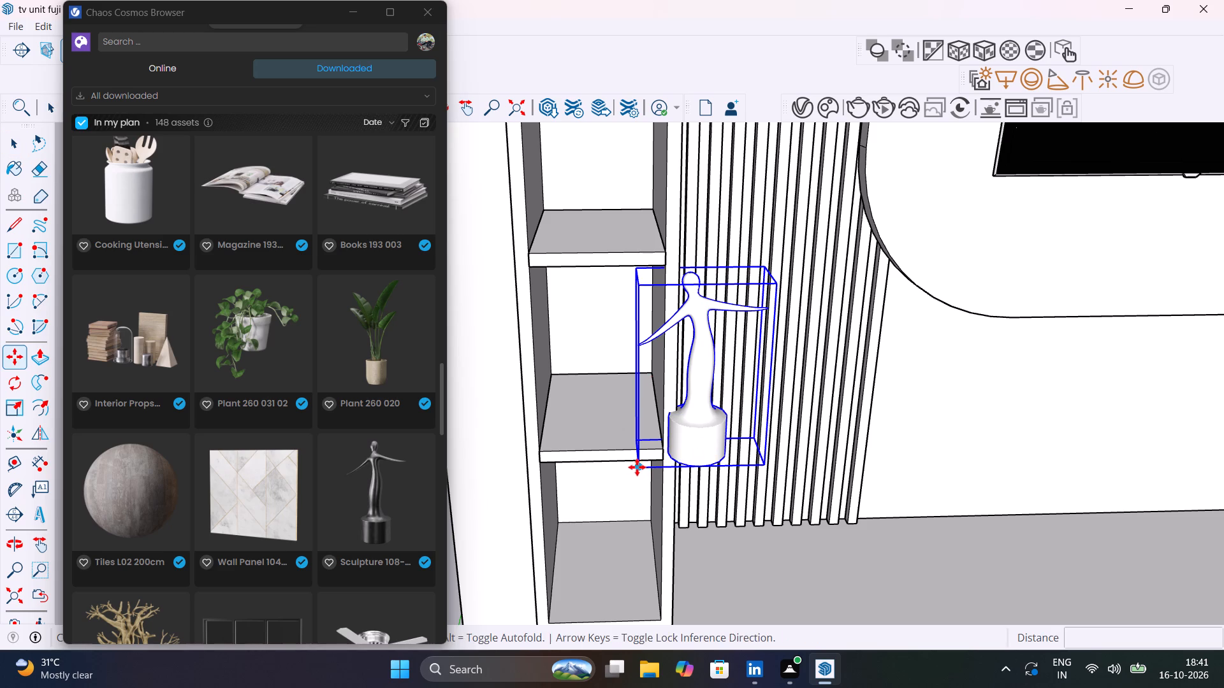
left_click(636, 467)
scroll(547, 442, "up", 4)
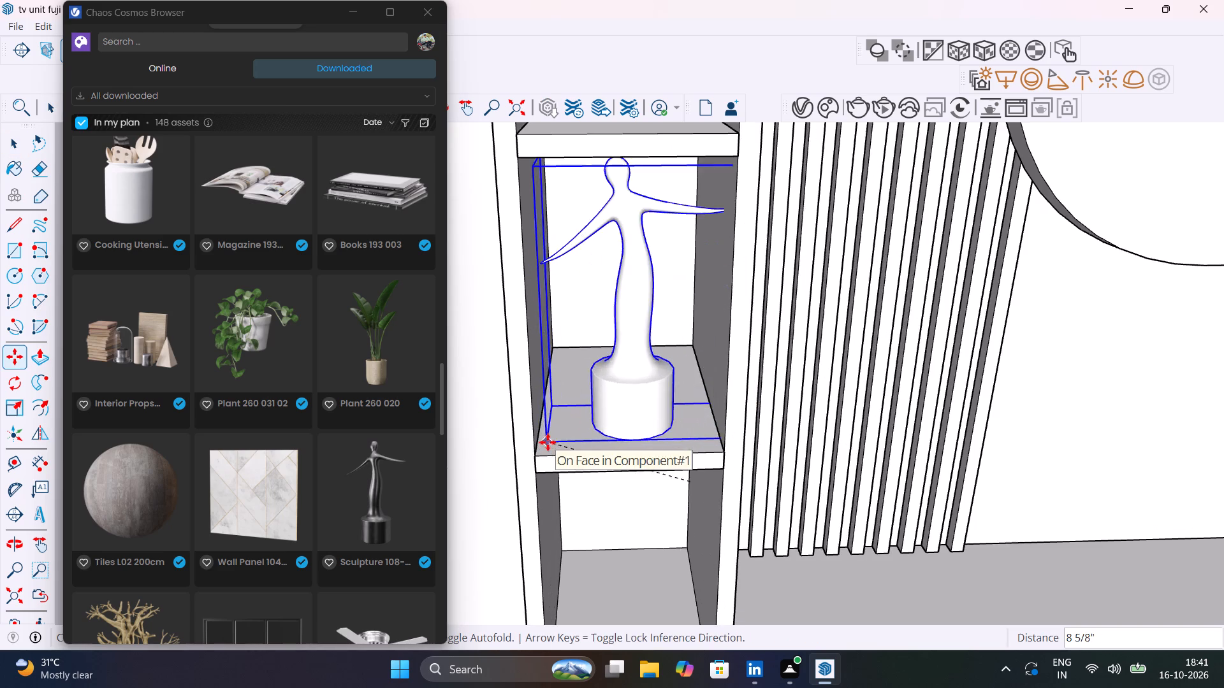
middle_click_drag(565, 439, 580, 423)
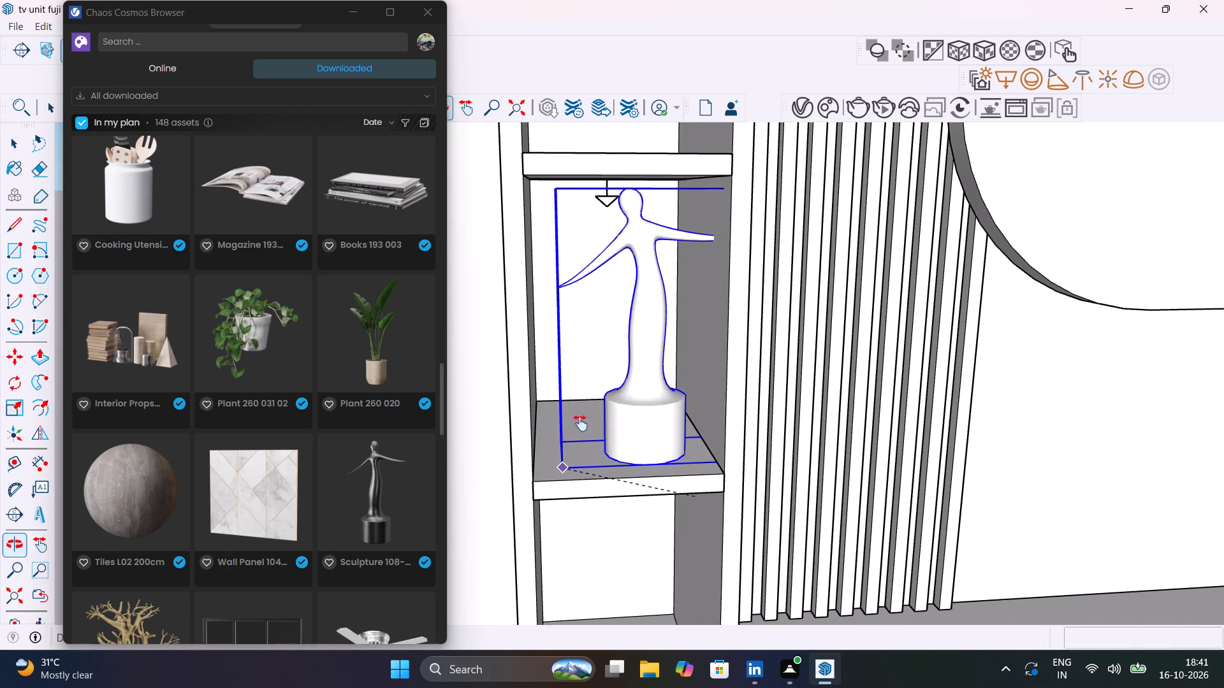
middle_click_drag(580, 423, 577, 392)
scroll(577, 392, "up", 1)
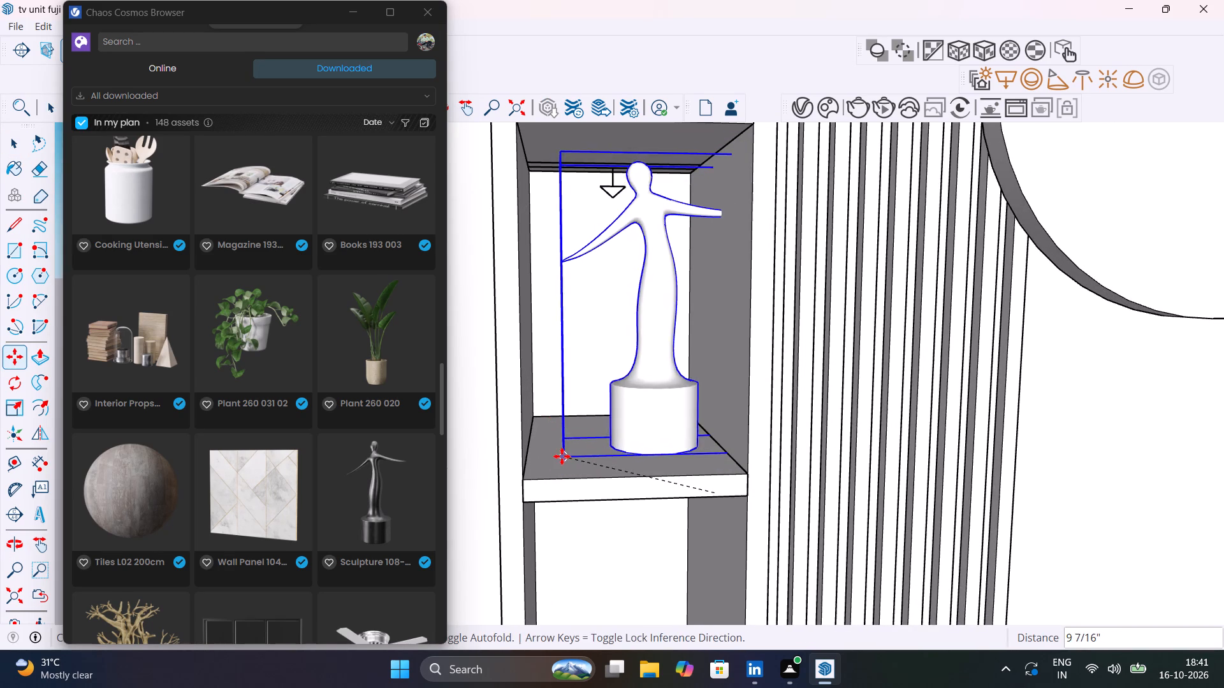
left_click(521, 484)
Move the sculpture farther back from the front edge of its shelf in the left tower.
middle_click_drag(671, 468, 754, 529)
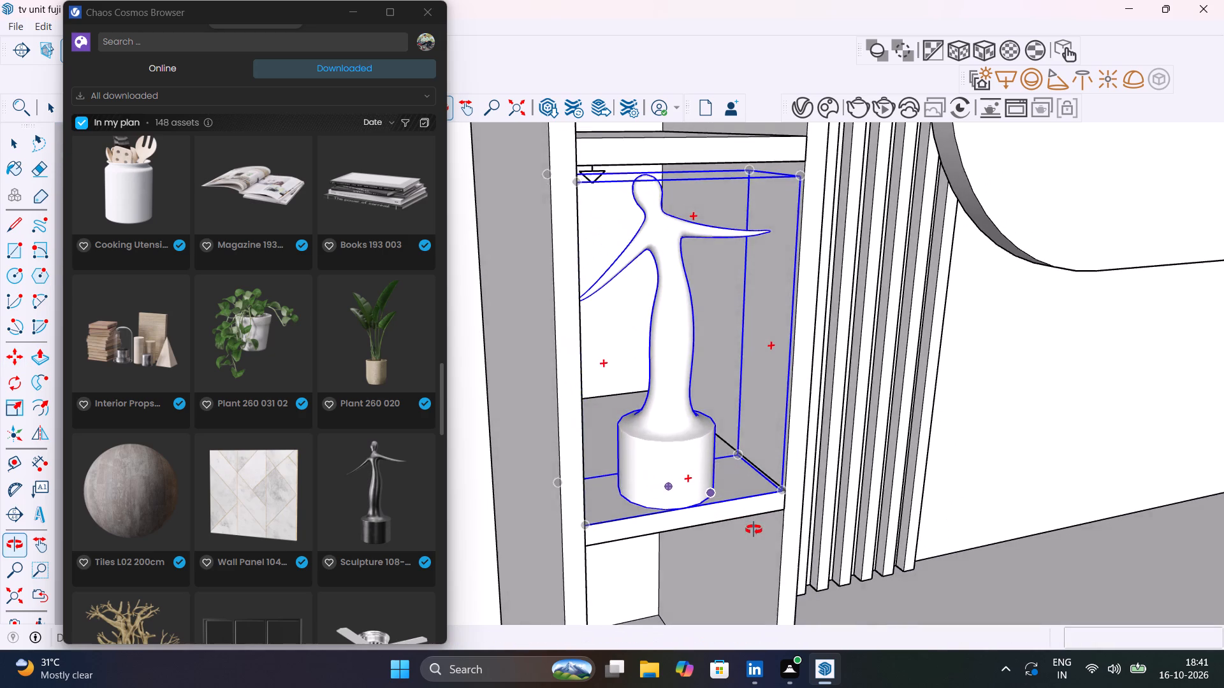
middle_click_drag(754, 529, 759, 541)
key("space")
left_click(703, 477)
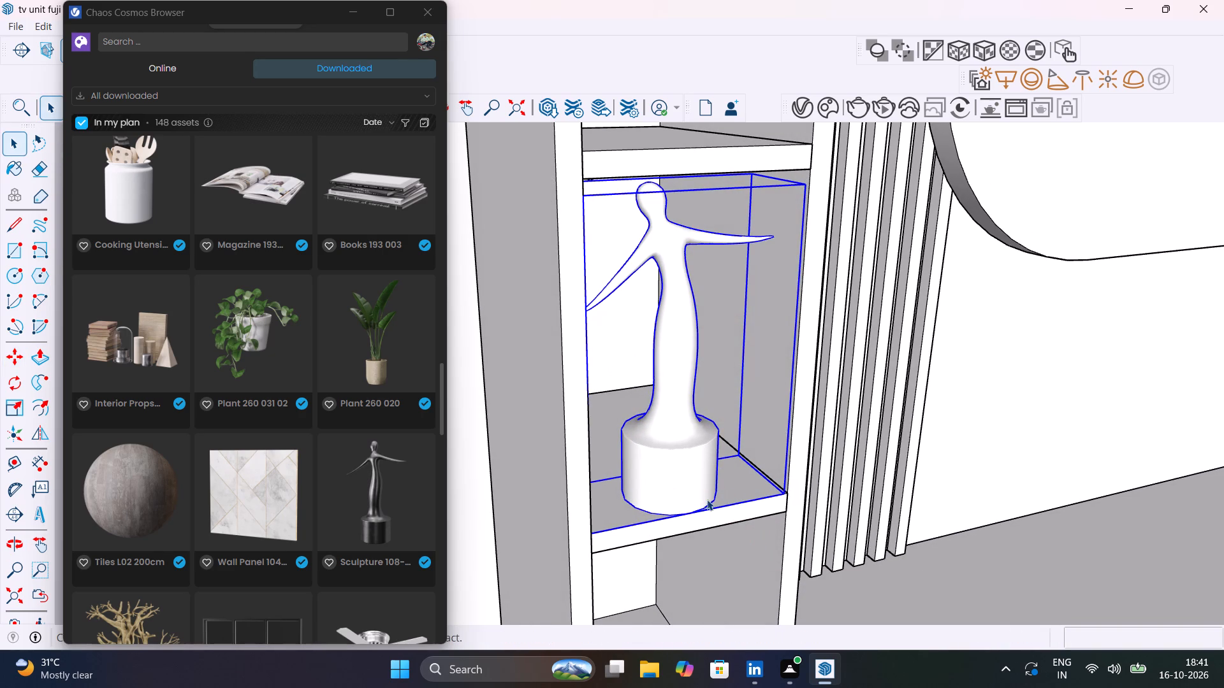
key("m")
left_click(781, 491)
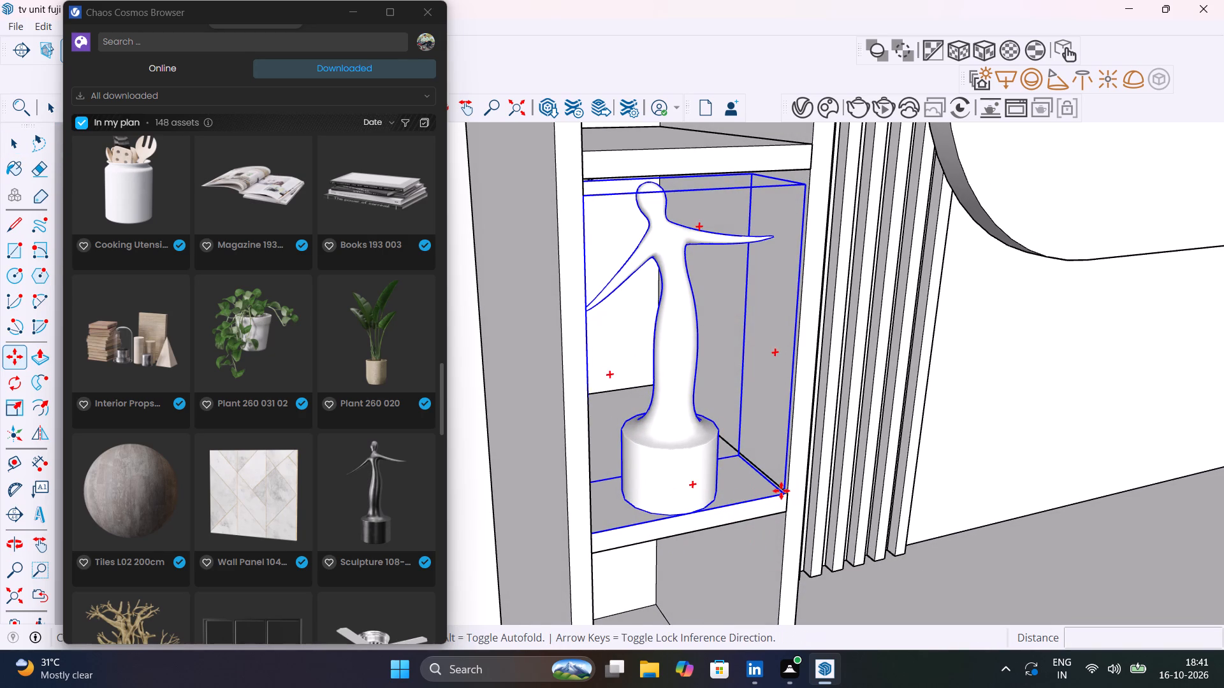
left_click(748, 461)
middle_click_drag(751, 469, 687, 387)
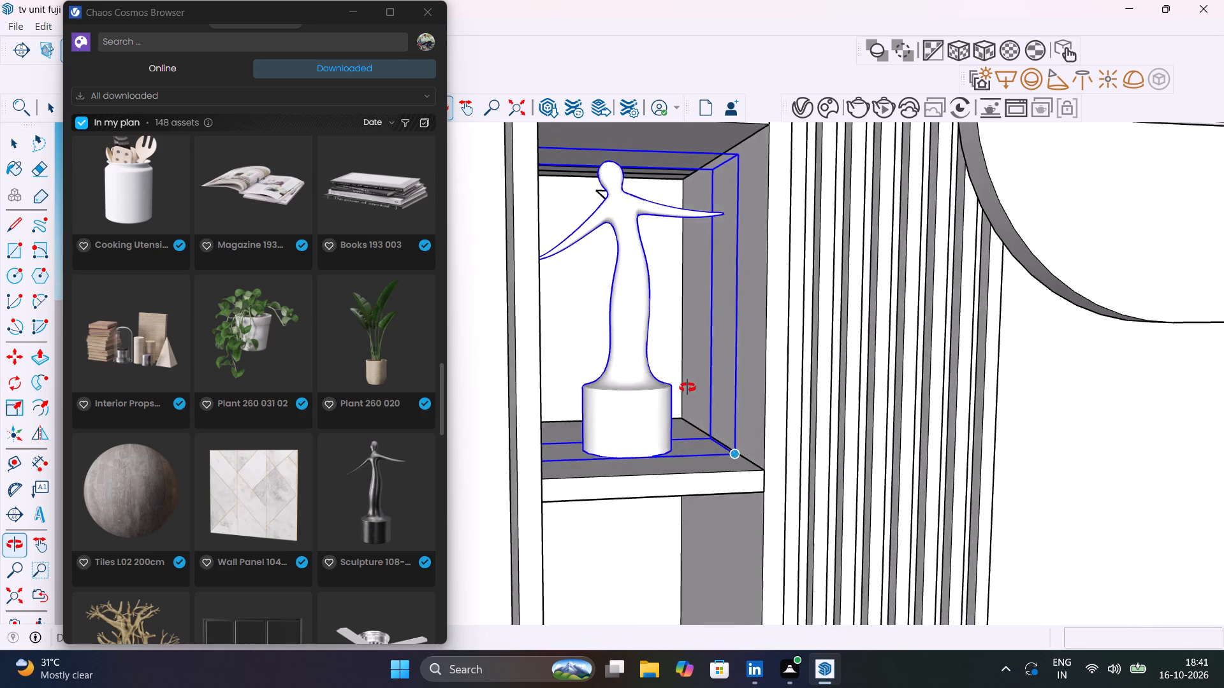
middle_click_drag(687, 387, 659, 419)
scroll(658, 448, "down", 11)
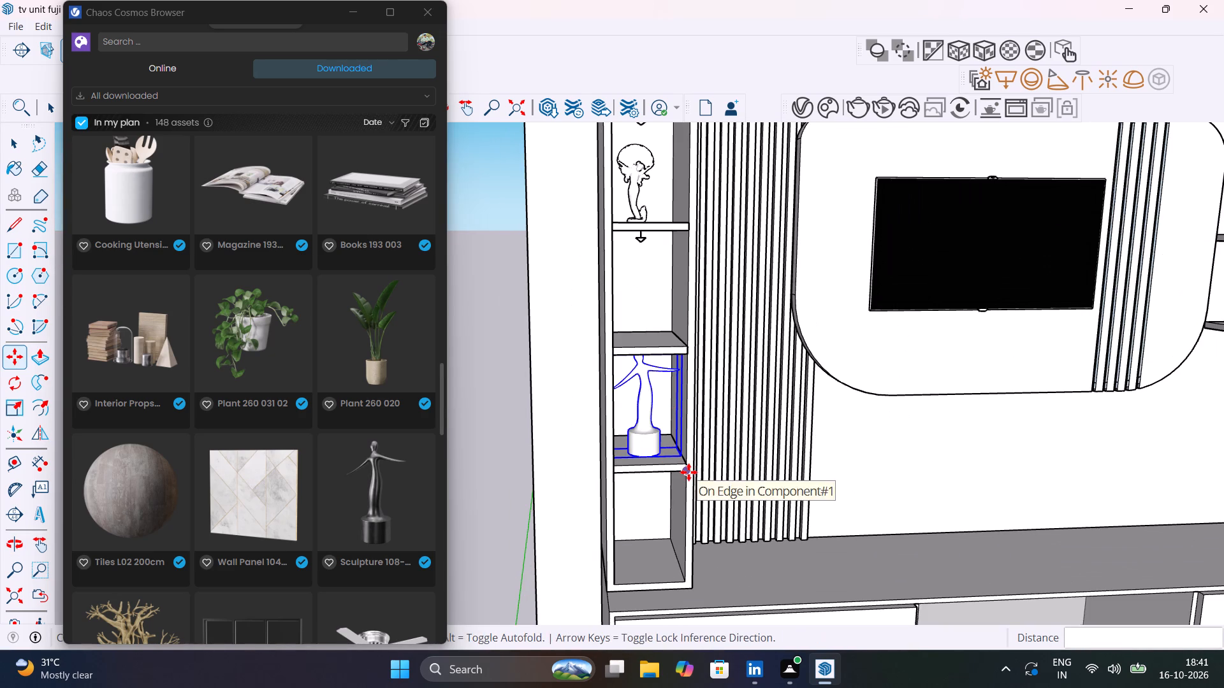
middle_click_drag(688, 472, 546, 482, "shift")
scroll(550, 470, "down", 9)
key("space")
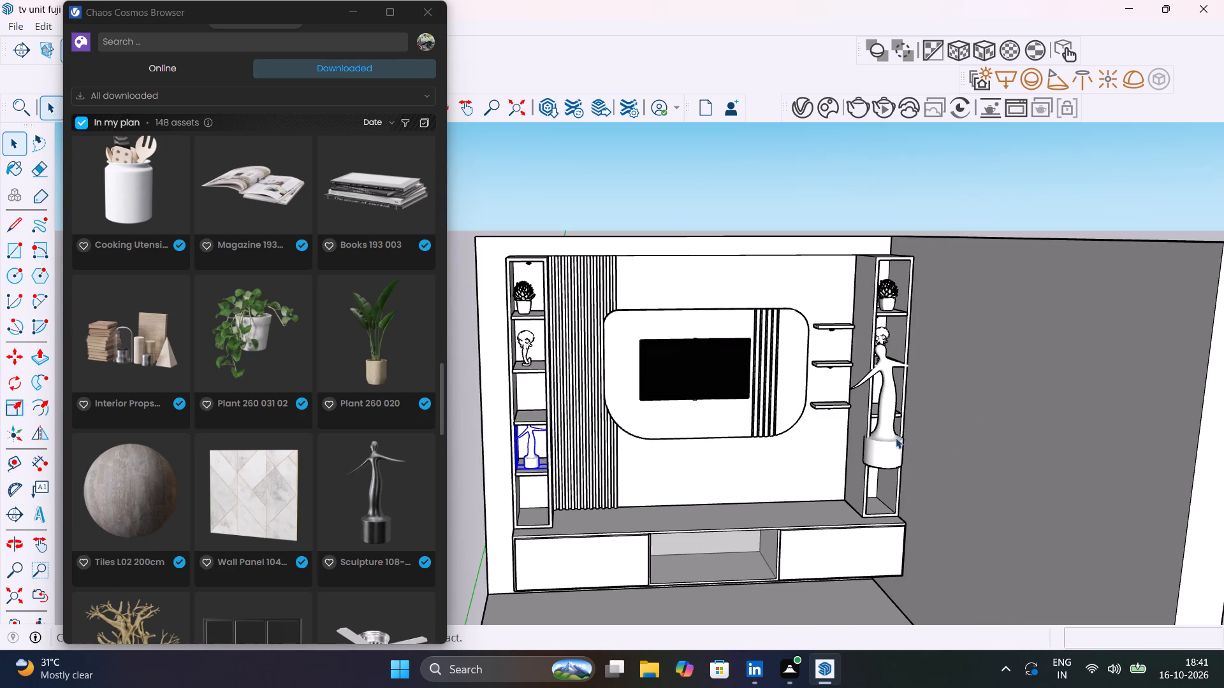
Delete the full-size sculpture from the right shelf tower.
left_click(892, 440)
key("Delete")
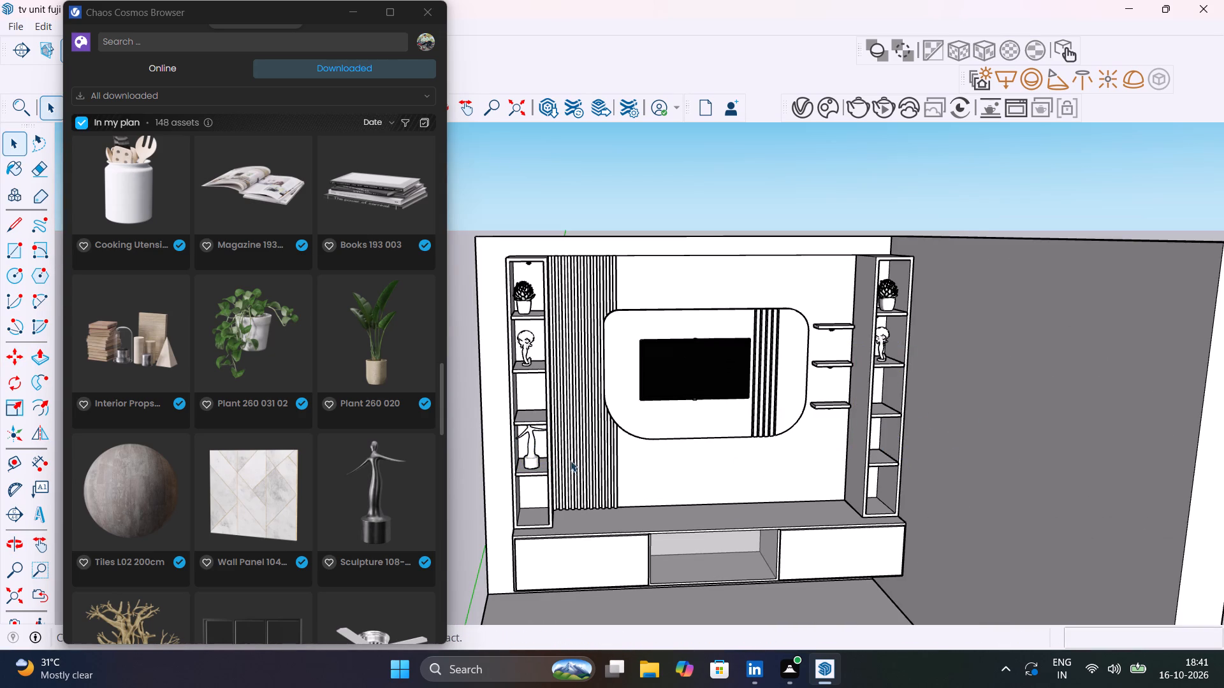
Copy the scaled sculpture about 9' 4 5/8" across into the right tower's fourth compartment from the top.
scroll(571, 461, "up", 5)
left_click(513, 465)
key("m")
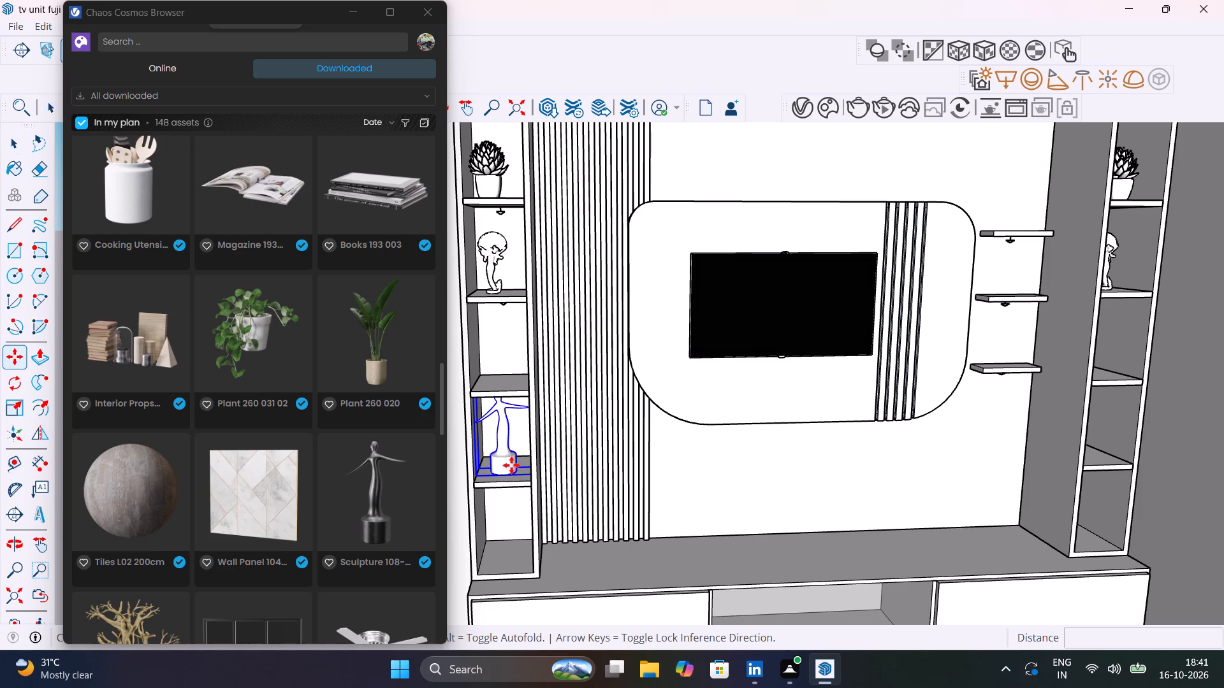
left_click(484, 477)
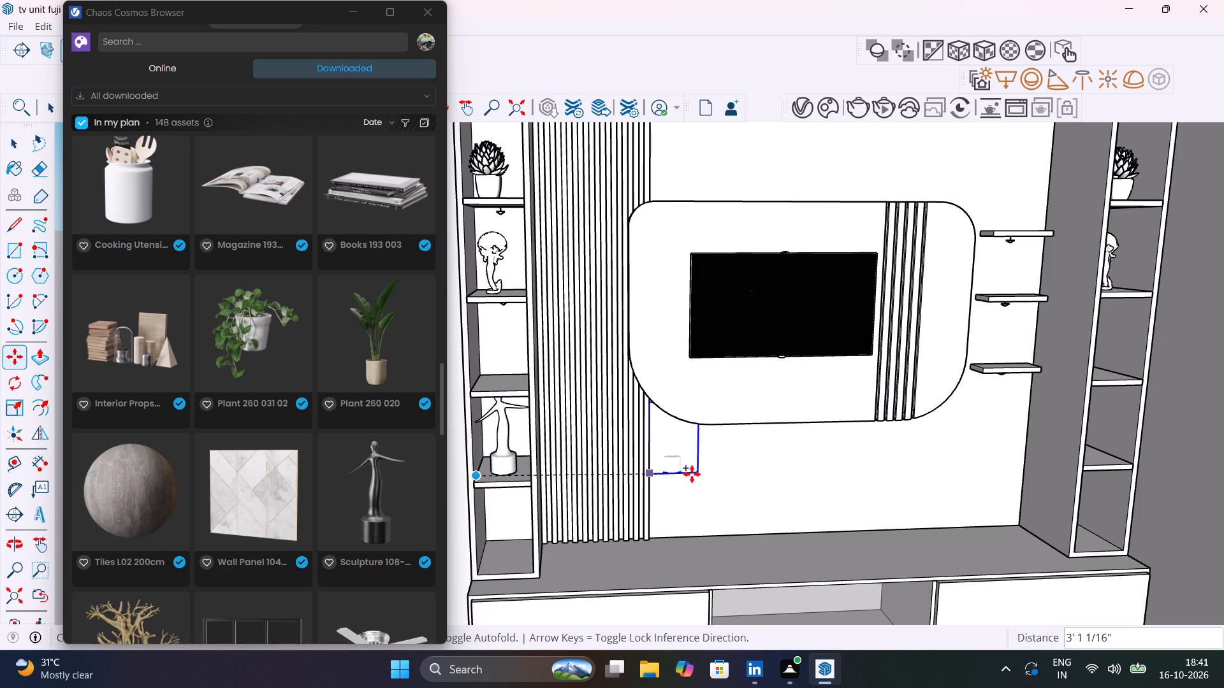
scroll(692, 474, "down", 5)
middle_click_drag(903, 455, 778, 431)
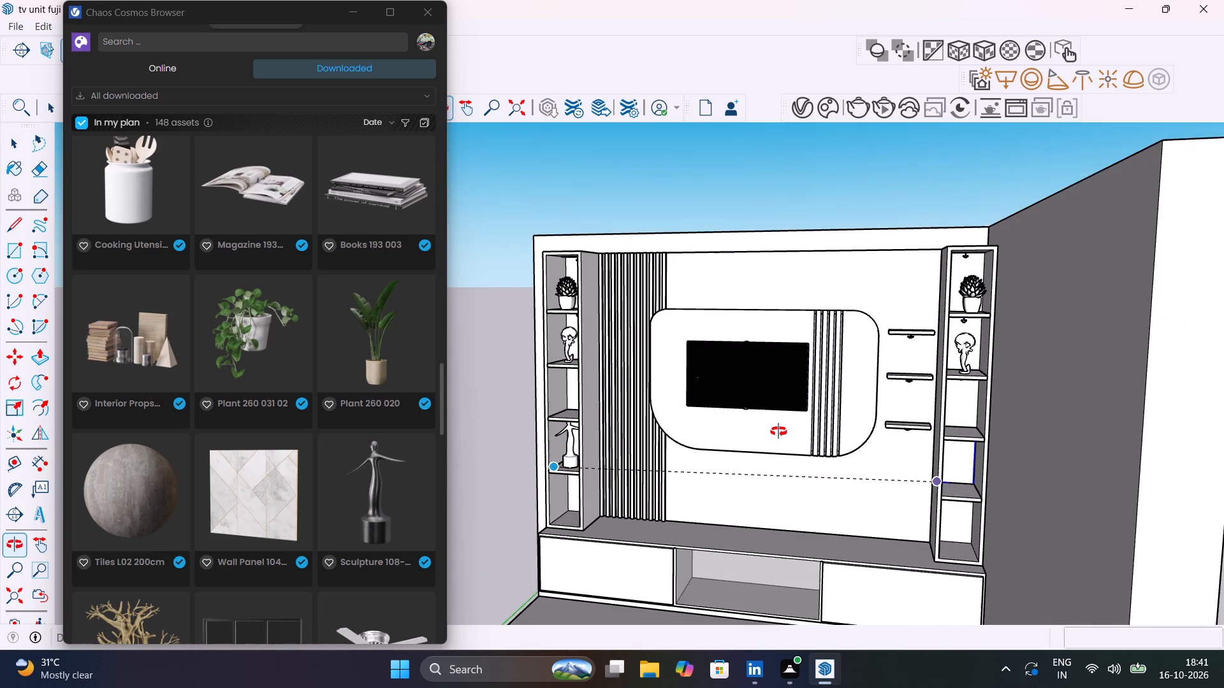
middle_click_drag(778, 431, 776, 431)
scroll(951, 494, "up", 11)
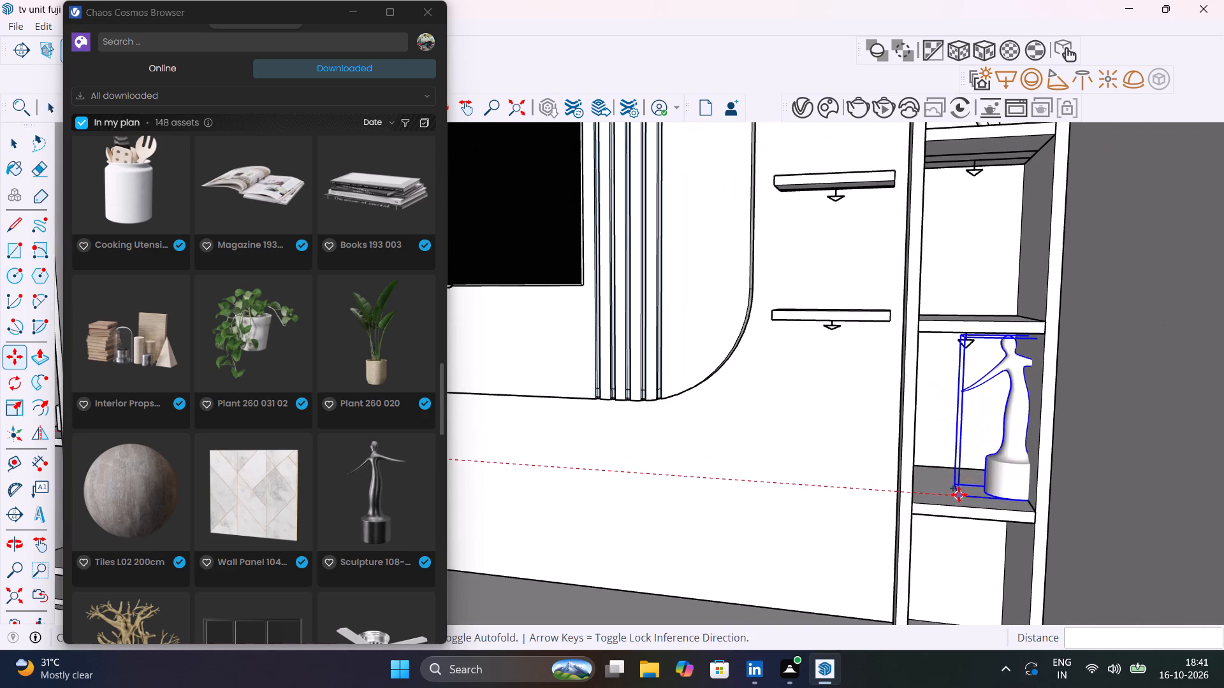
middle_click_drag(962, 489, 965, 425)
scroll(965, 425, "up", 1)
middle_click_drag(940, 468, 991, 557)
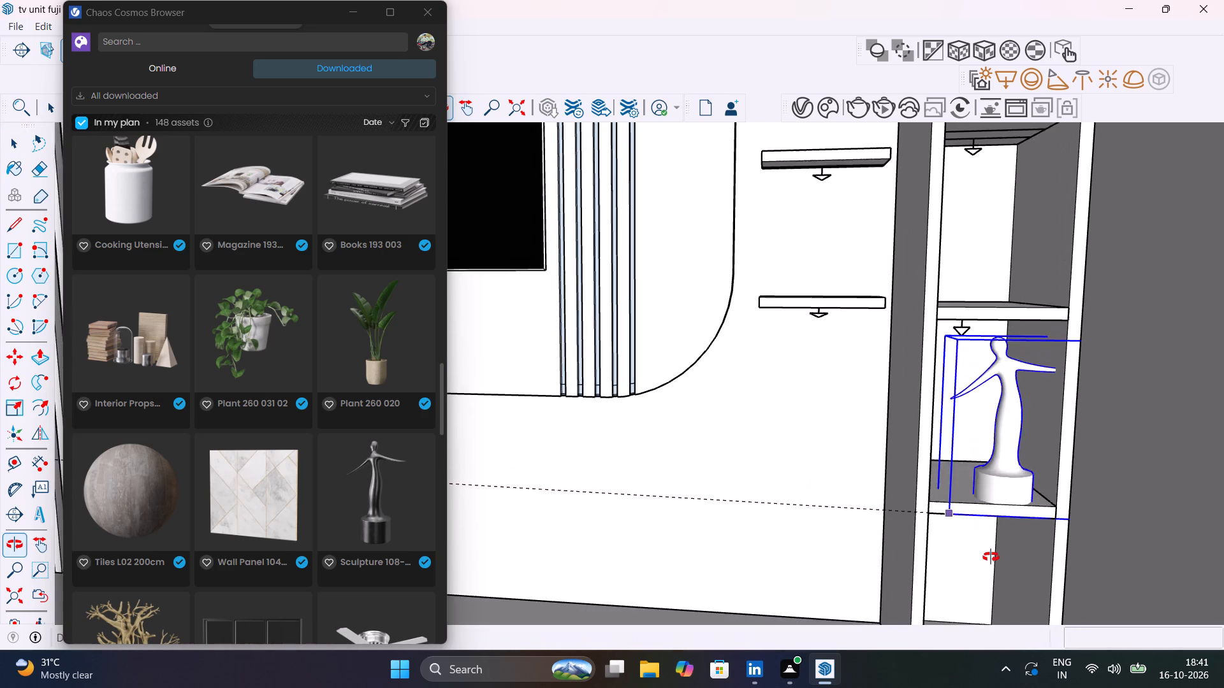
middle_click_drag(991, 557, 989, 563)
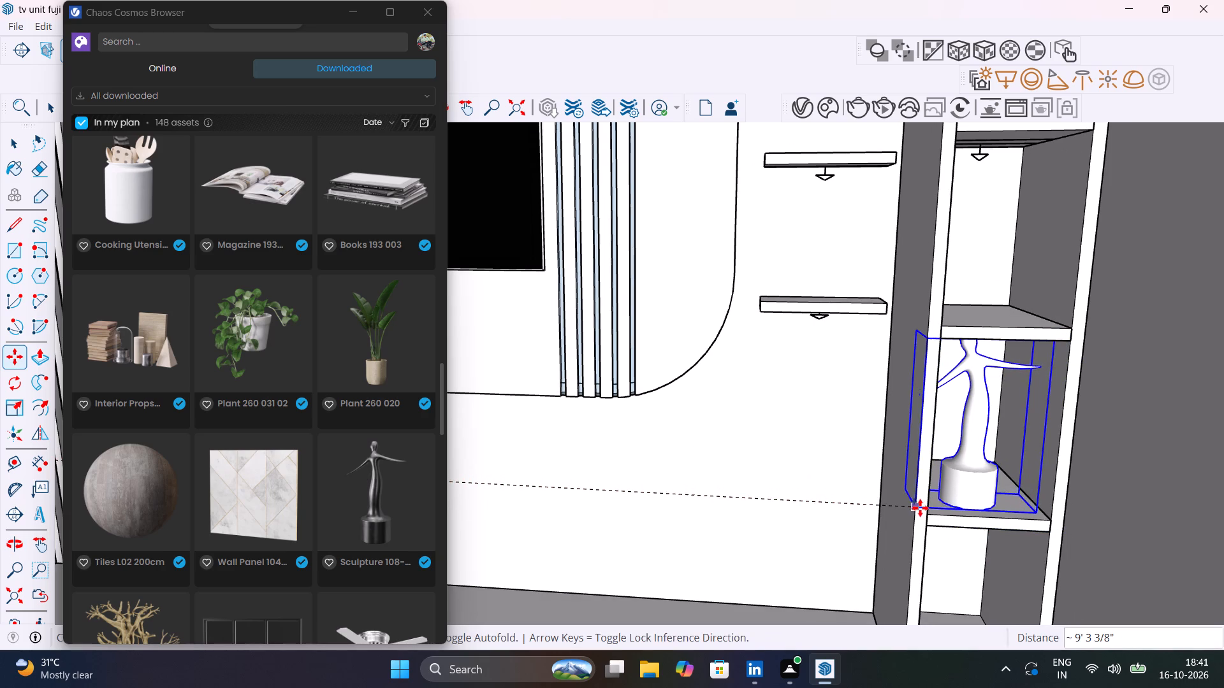
scroll(949, 508, "up", 8)
middle_click_drag(959, 506, 915, 533)
scroll(915, 533, "up", 1)
left_click(861, 508)
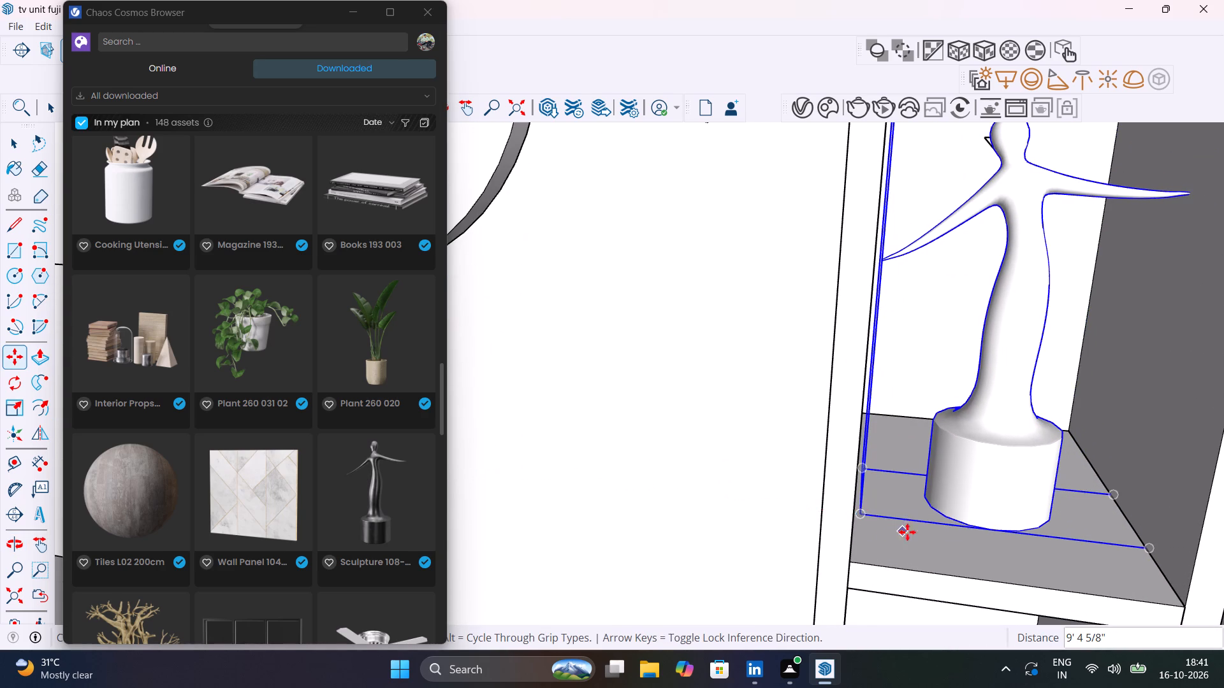
scroll(937, 507, "down", 20)
scroll(937, 507, "down", 6)
key("space")
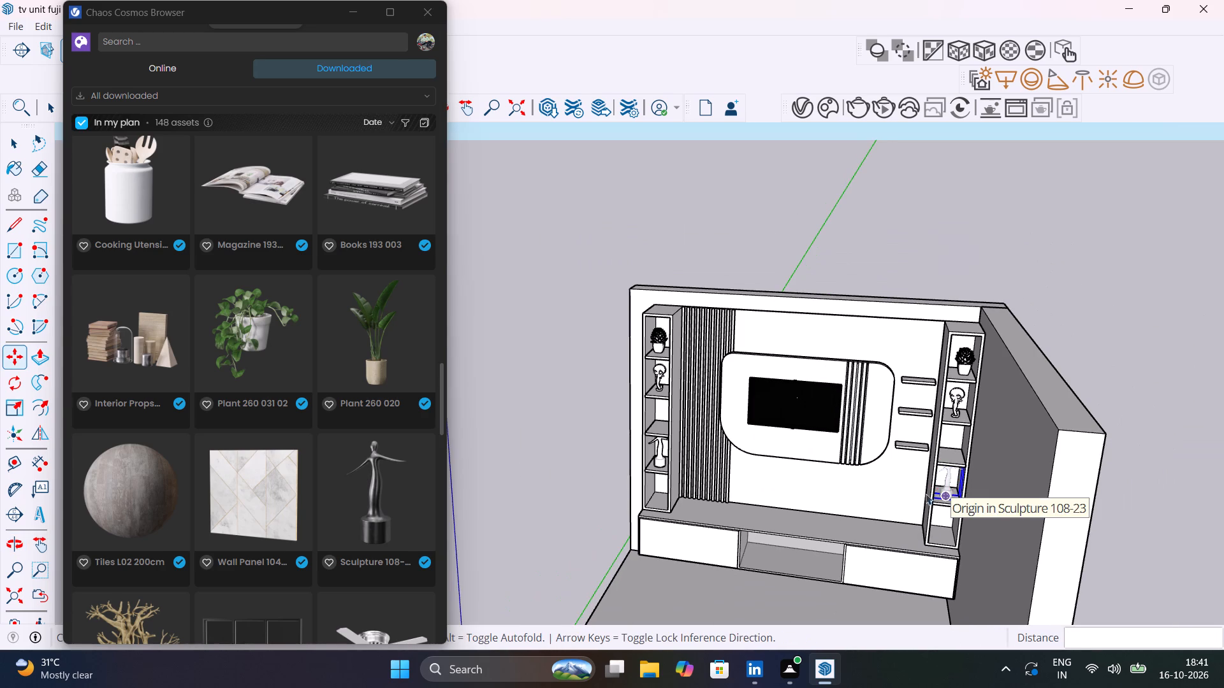
middle_click_drag(815, 506, 878, 464)
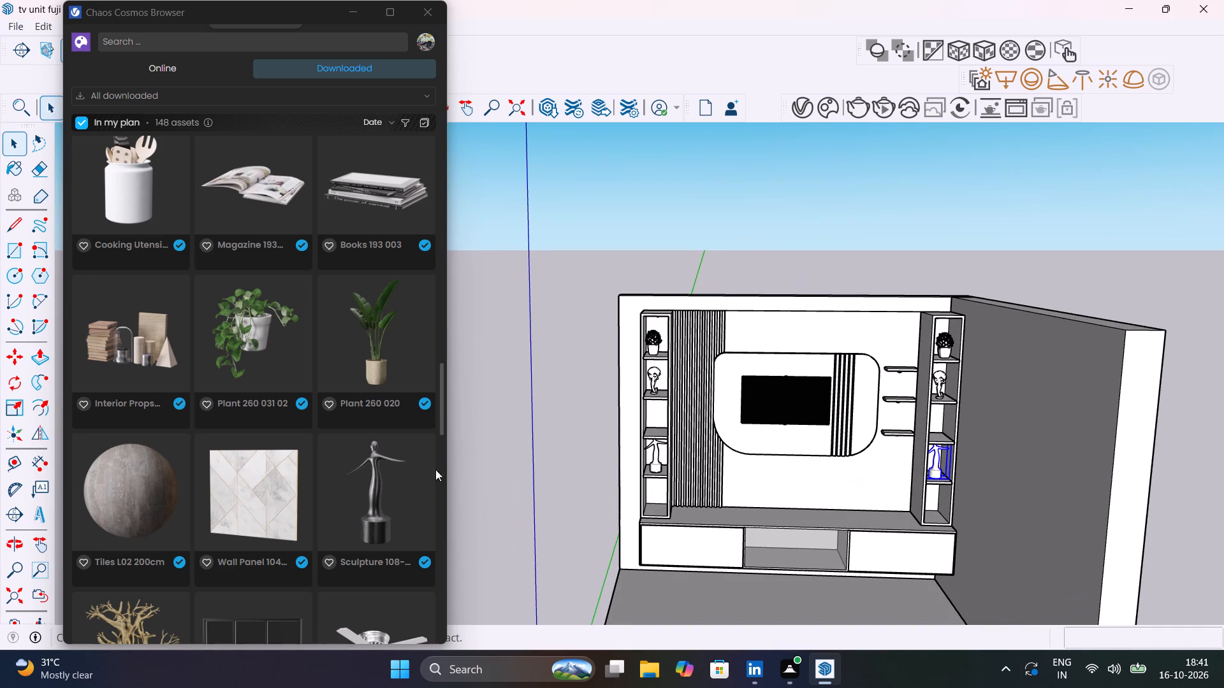
Place the downloaded spiky-leaved potted plant from Chaos Cosmos in the bottom compartment of the left shelf tower.
scroll(338, 467, "down", 4)
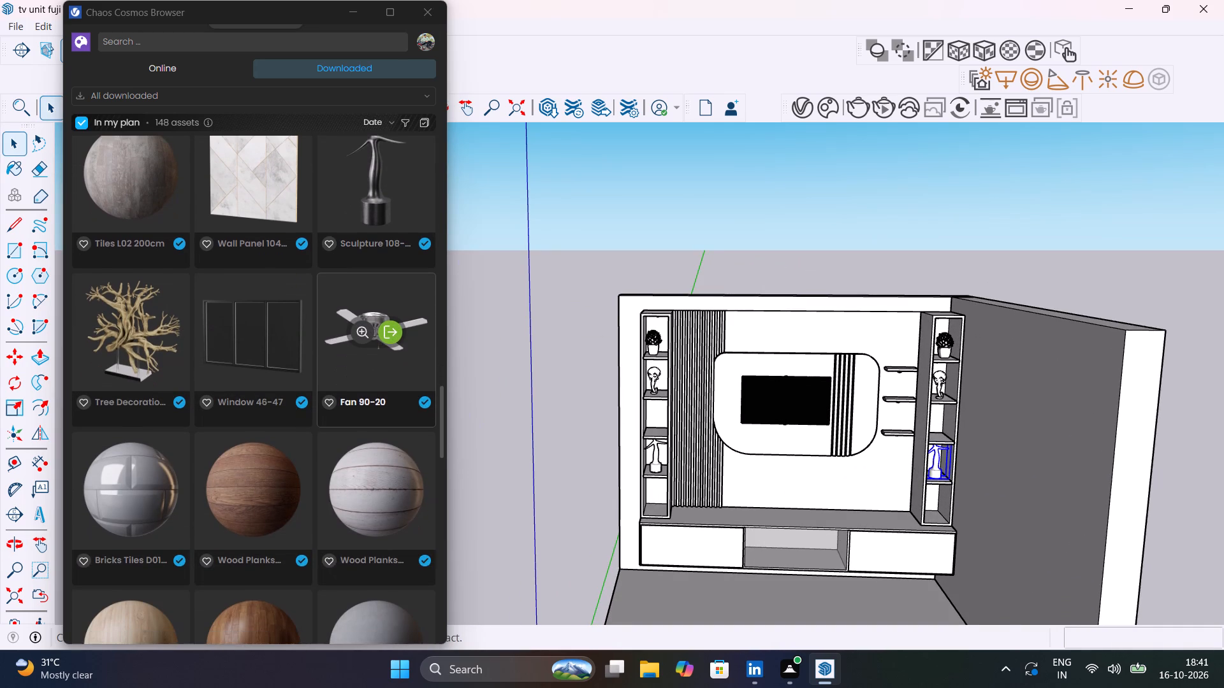
scroll(333, 461, "down", 6)
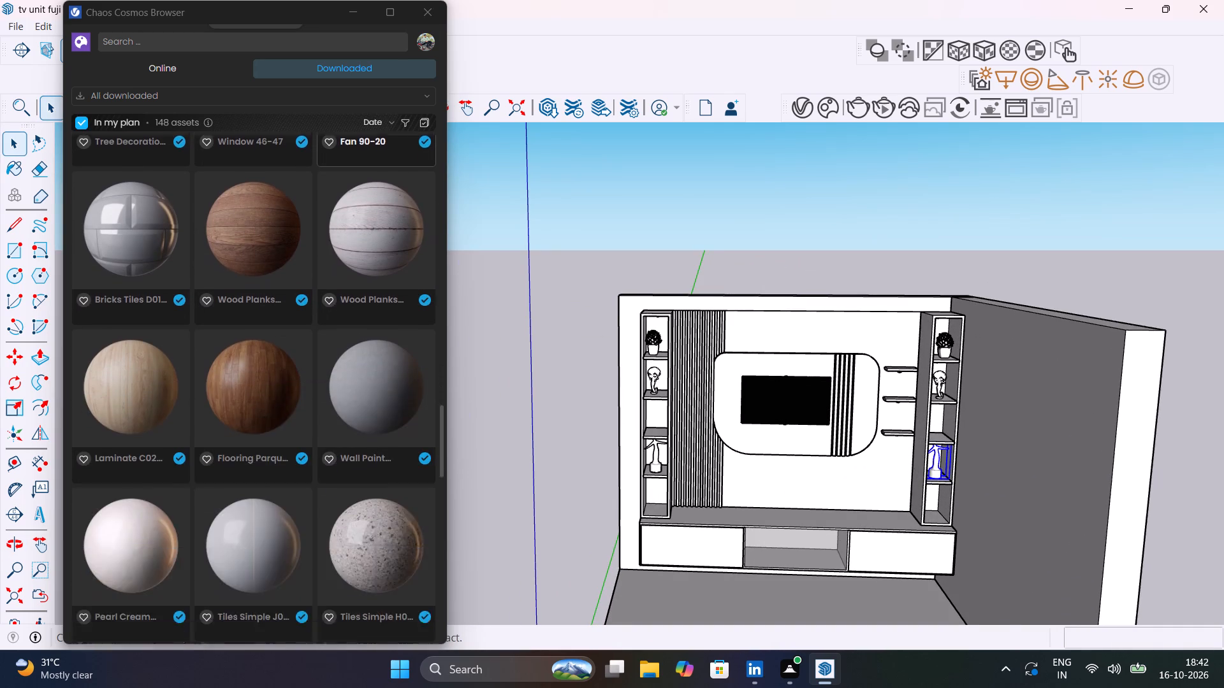
scroll(333, 461, "down", 10)
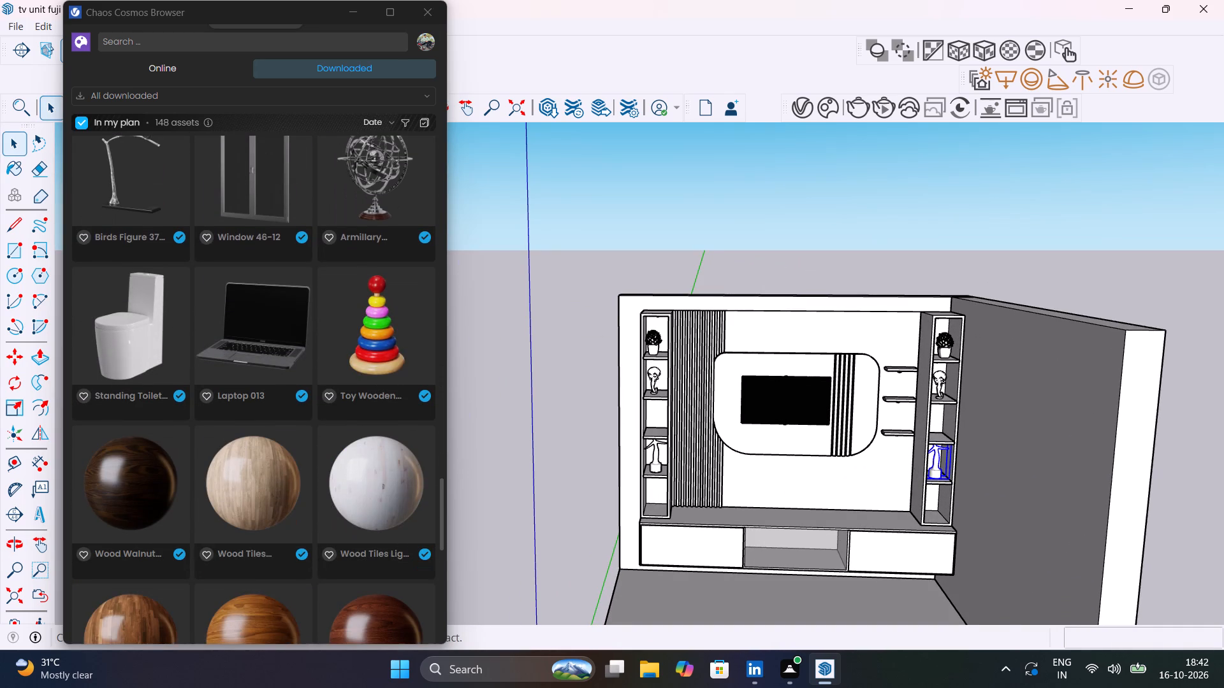
scroll(333, 461, "down", 10)
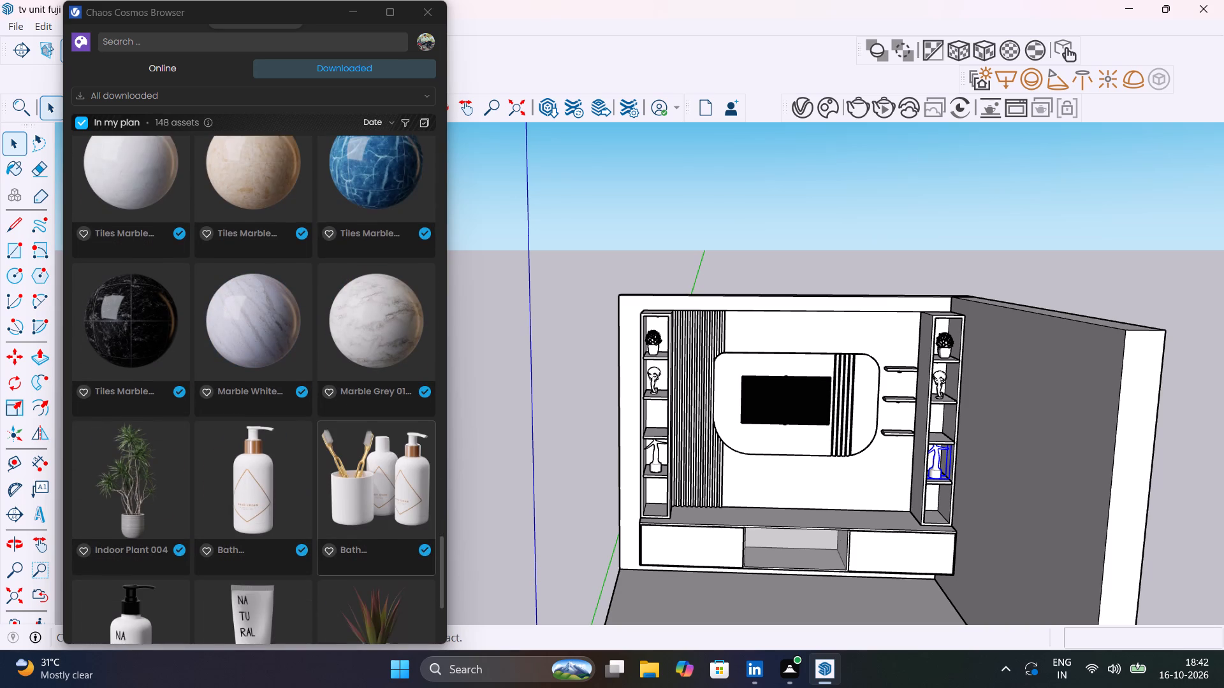
scroll(333, 461, "down", 2)
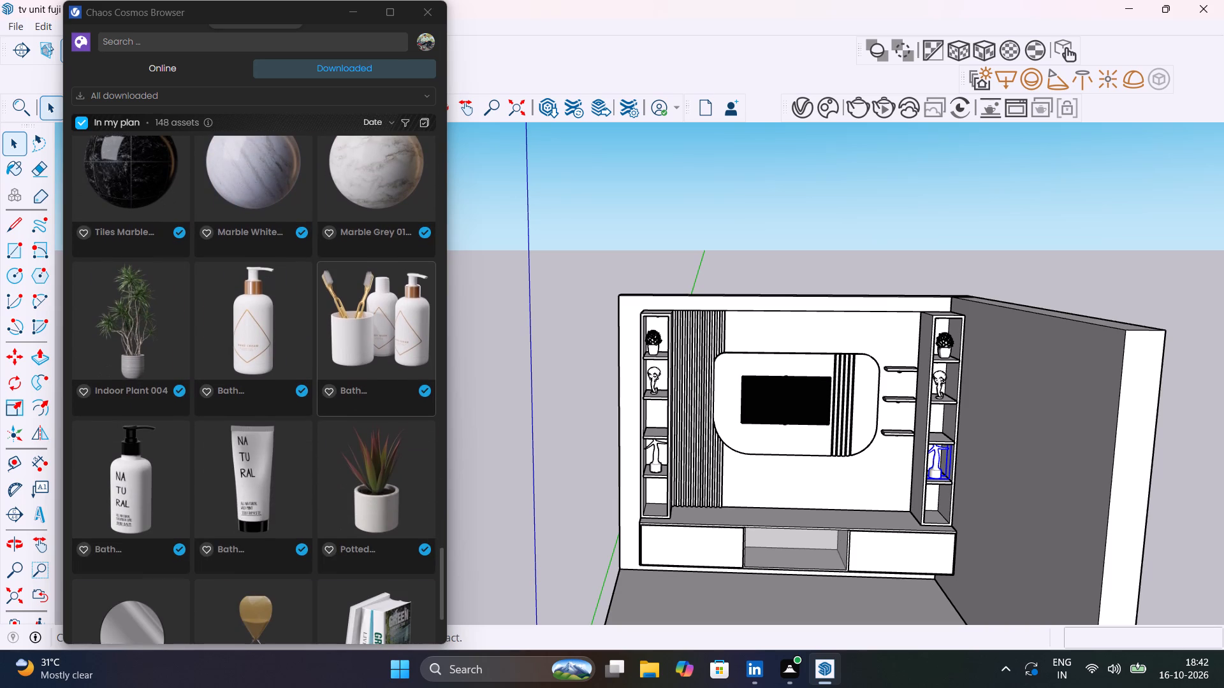
scroll(333, 461, "down", 1)
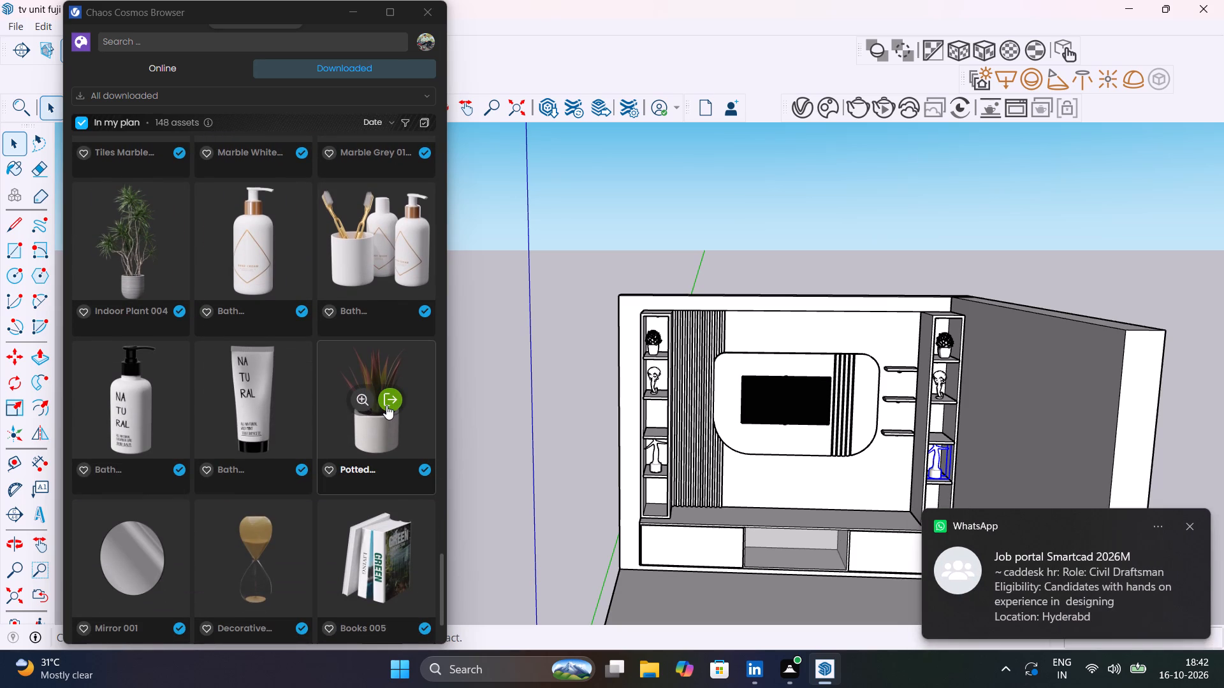
left_click(386, 405)
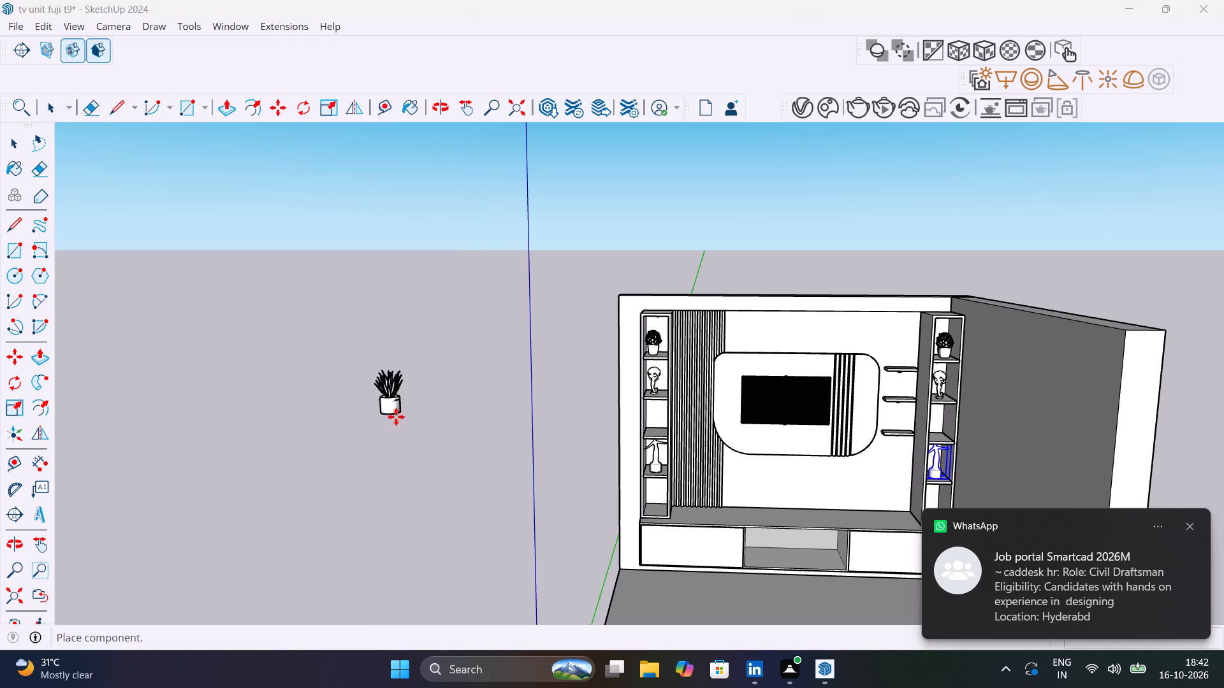
scroll(656, 510, "up", 13)
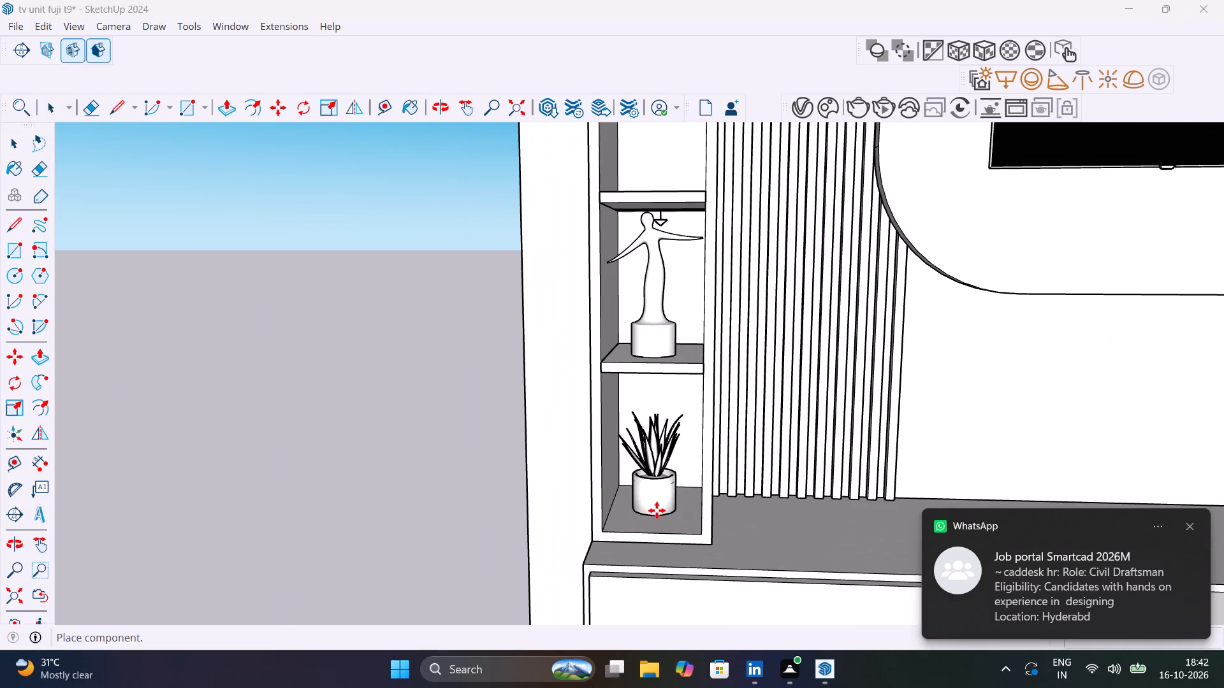
left_click(657, 510)
Place a second instance of the spiky-leaved potted plant in the bottom compartment of the right shelf tower.
scroll(893, 511, "down", 19)
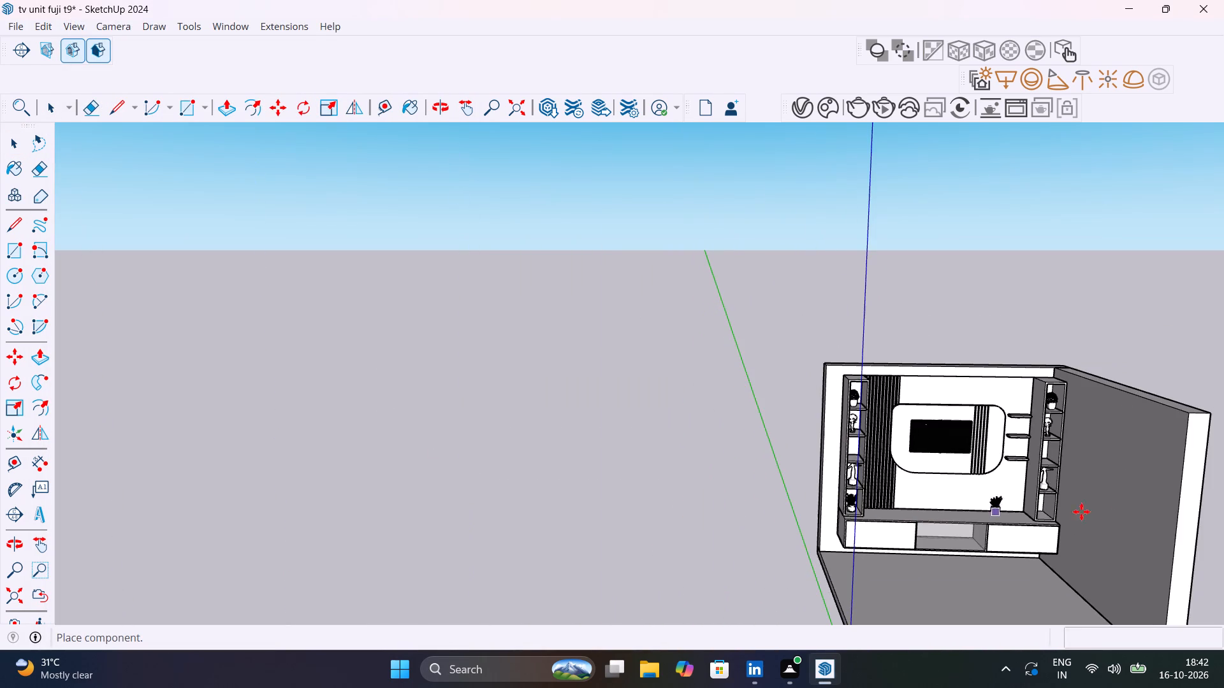
scroll(1059, 522, "up", 20)
scroll(1059, 522, "up", 1)
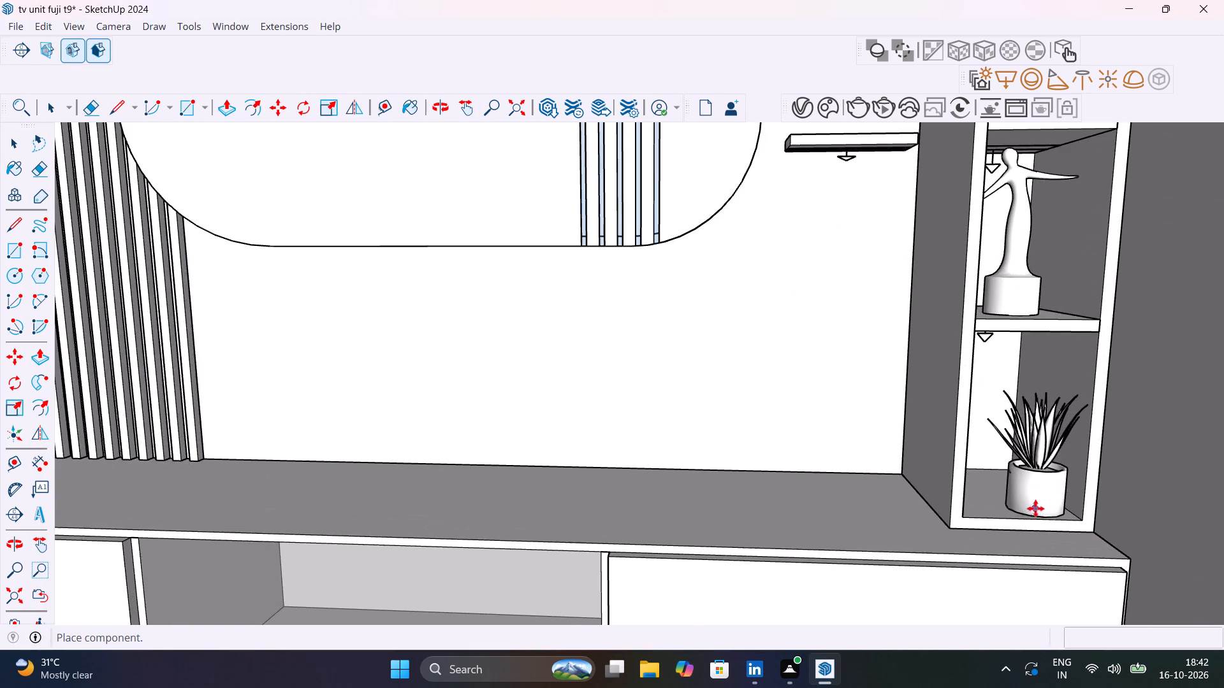
middle_click_drag(1019, 507, 936, 530)
left_click(1005, 522)
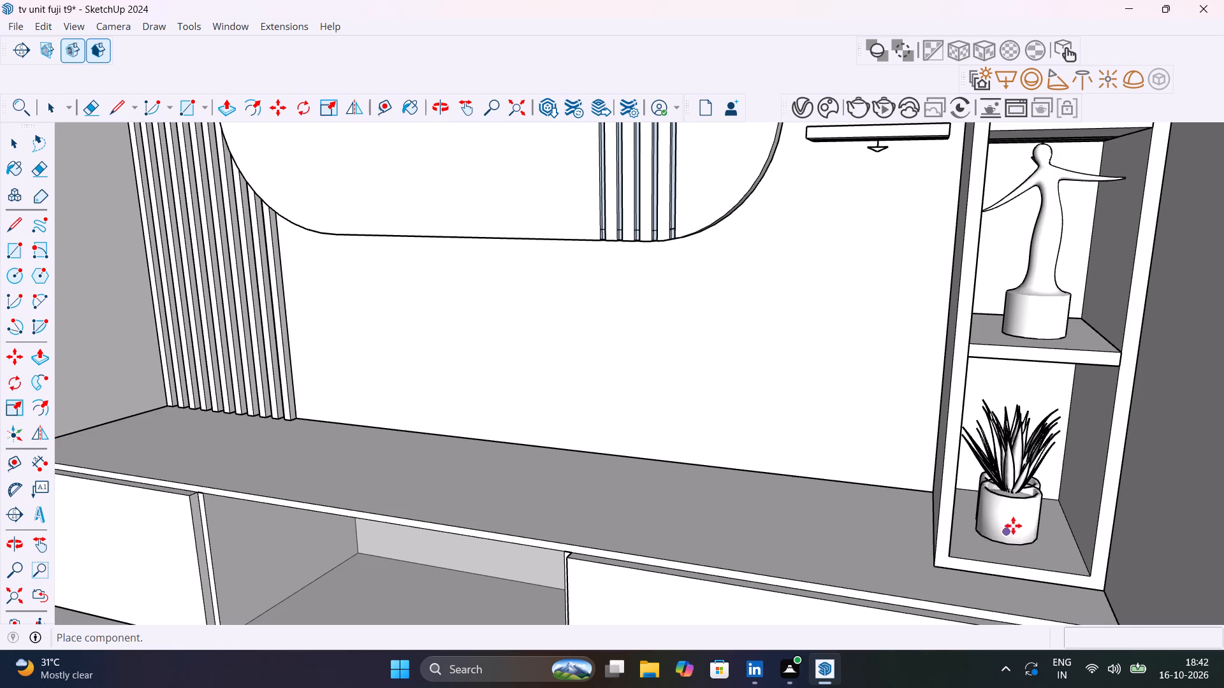
scroll(1017, 520, "down", 20)
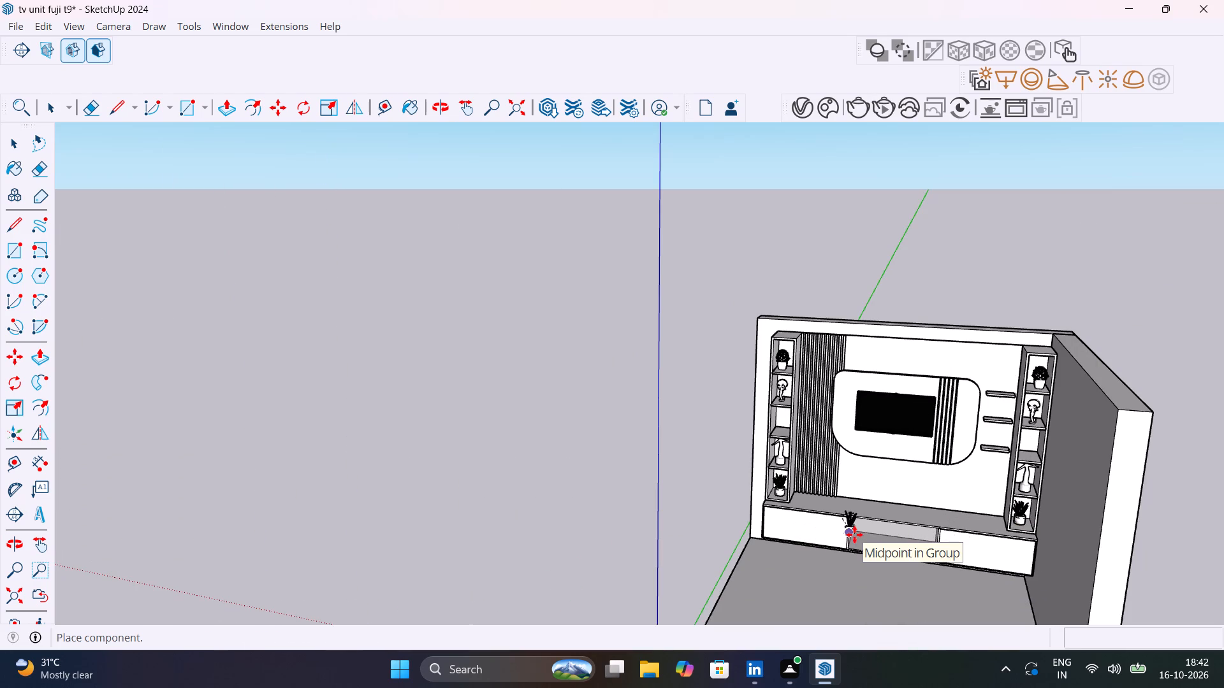
key("space")
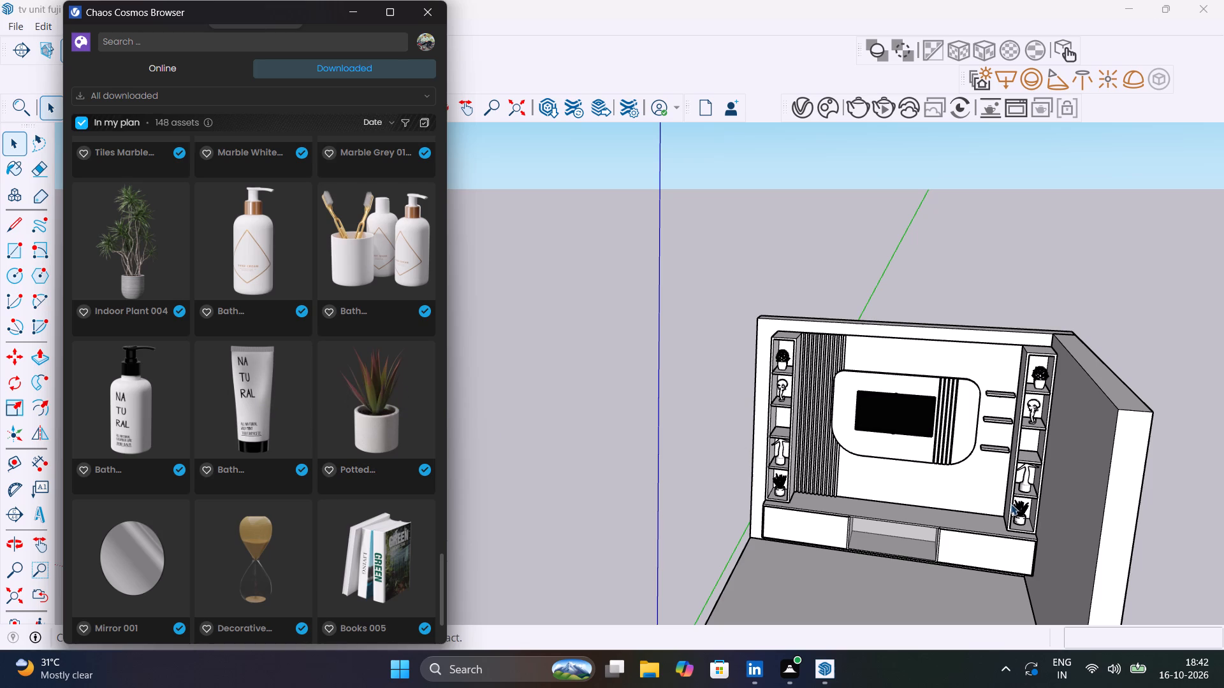
Copy the right tower's bottom potted plant about 4' 2" onto the middle of the three floating wall shelves.
scroll(1020, 502, "up", 2)
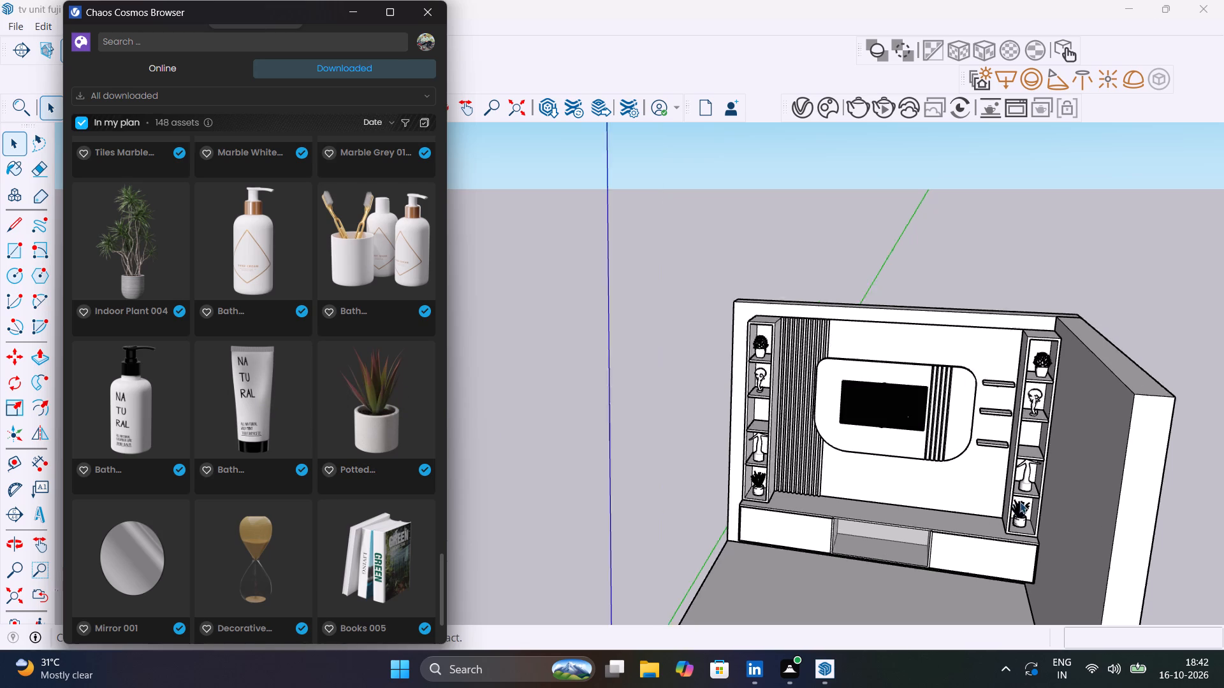
scroll(1020, 502, "up", 7)
left_click(1024, 517)
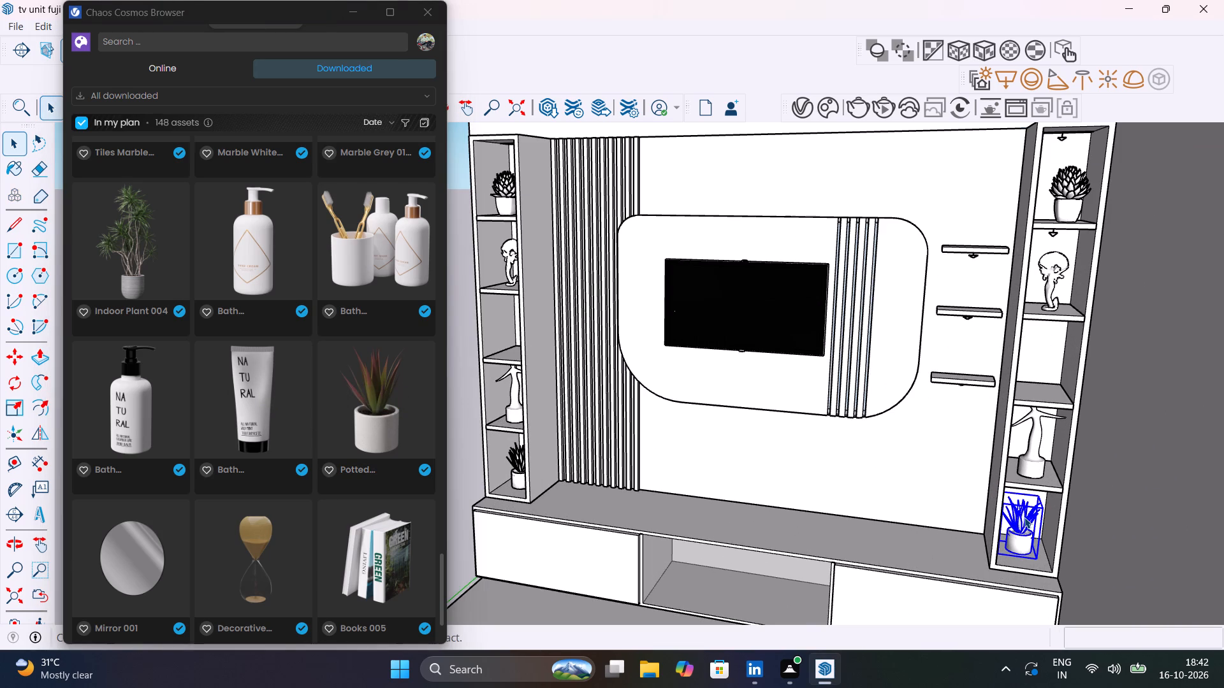
key("m")
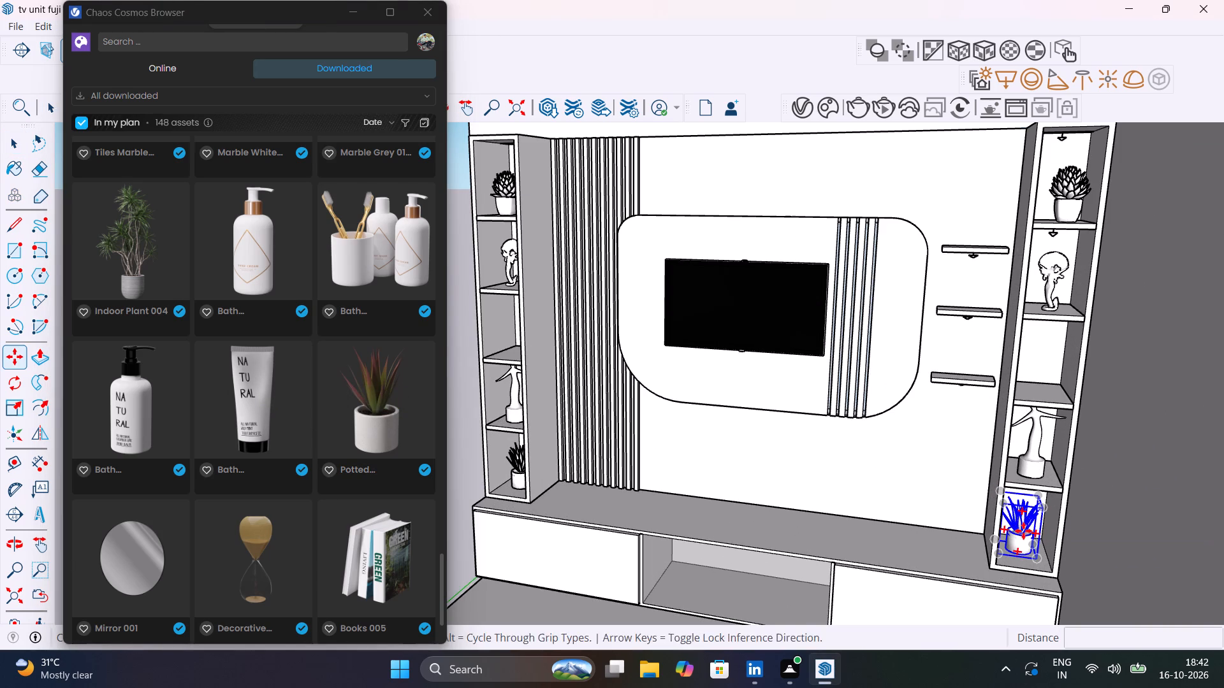
left_click(1003, 557)
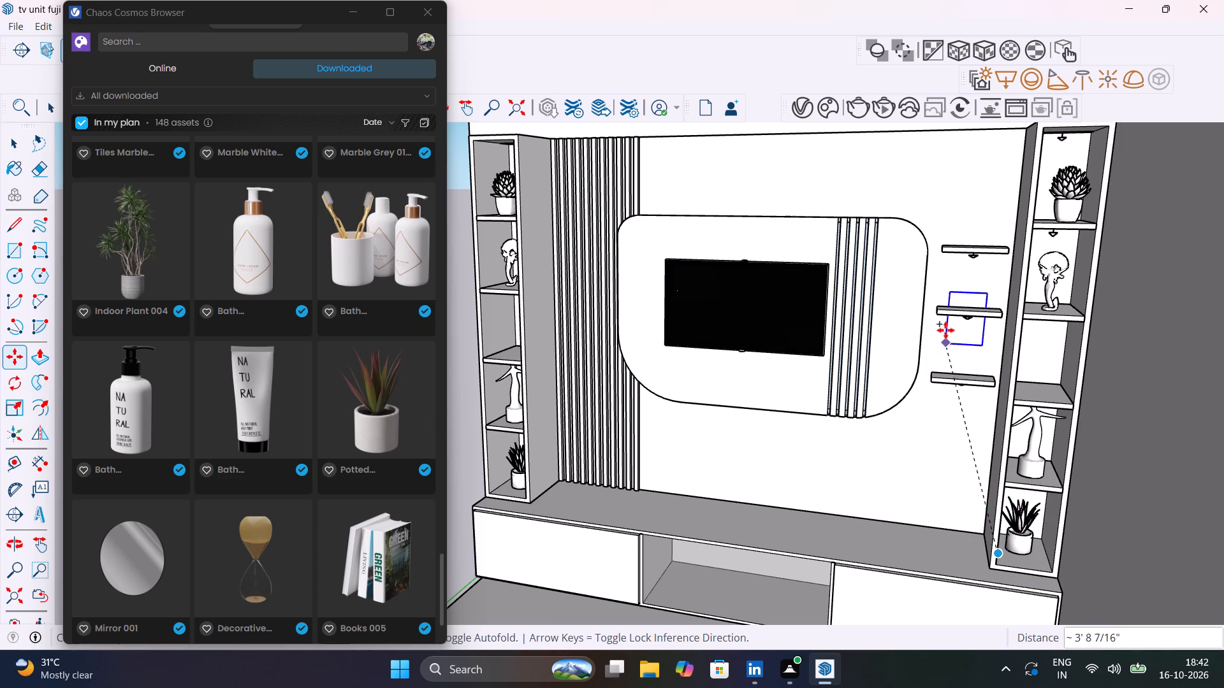
scroll(952, 315, "up", 15)
middle_click_drag(980, 311, 974, 391)
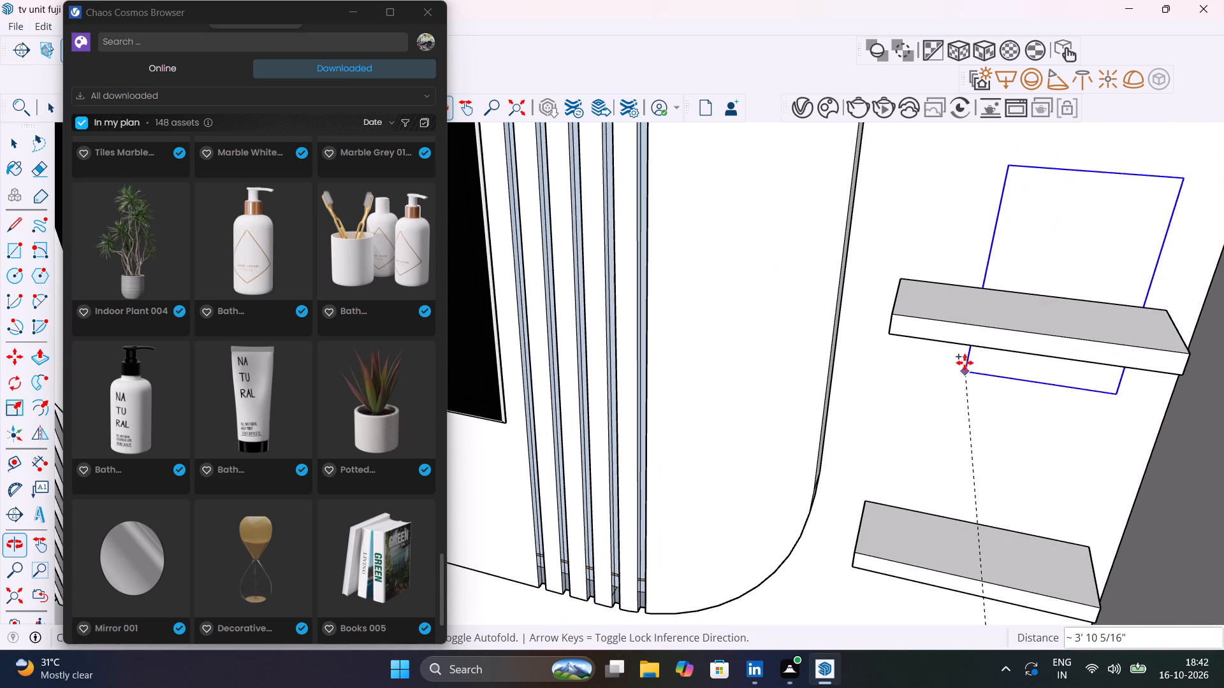
middle_click_drag(958, 324, 1035, 327)
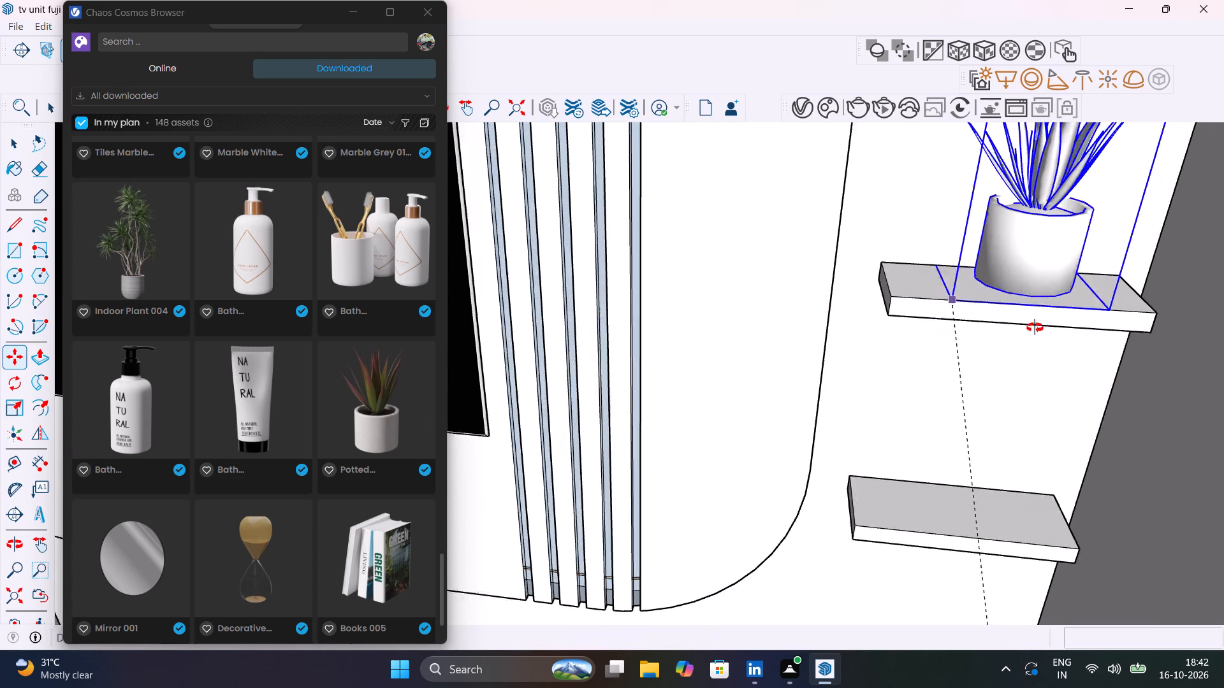
middle_click_drag(1035, 327, 1163, 411)
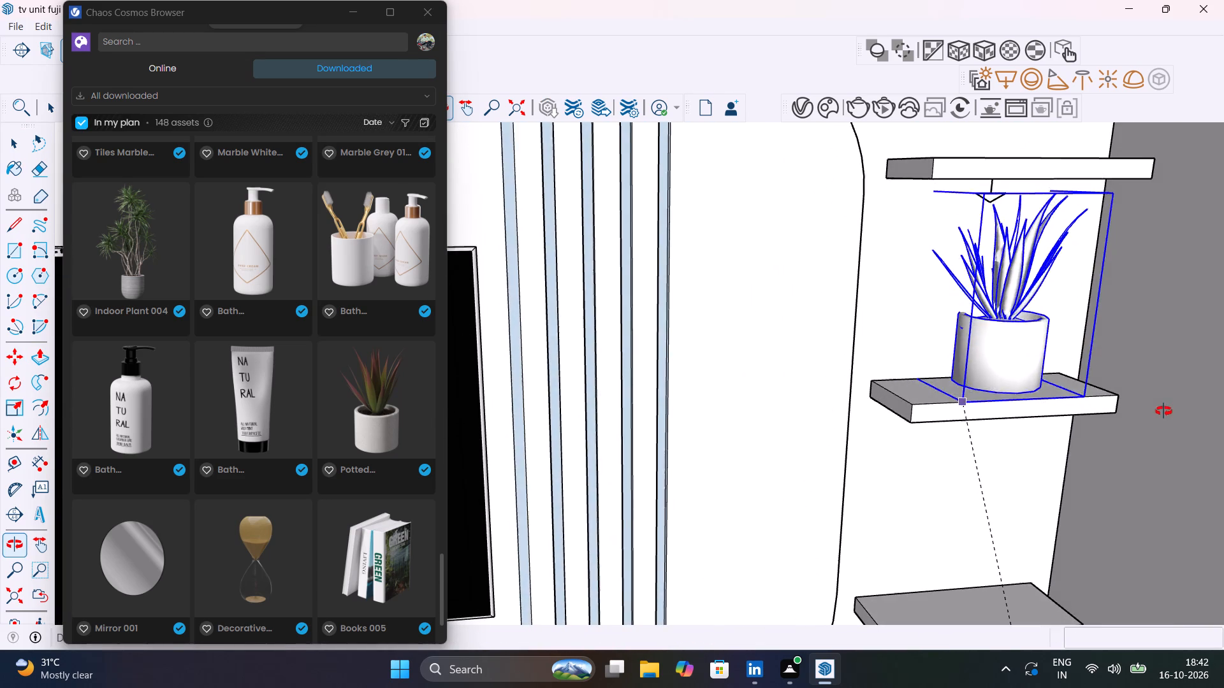
middle_click_drag(1163, 411, 1165, 406)
left_click(952, 403)
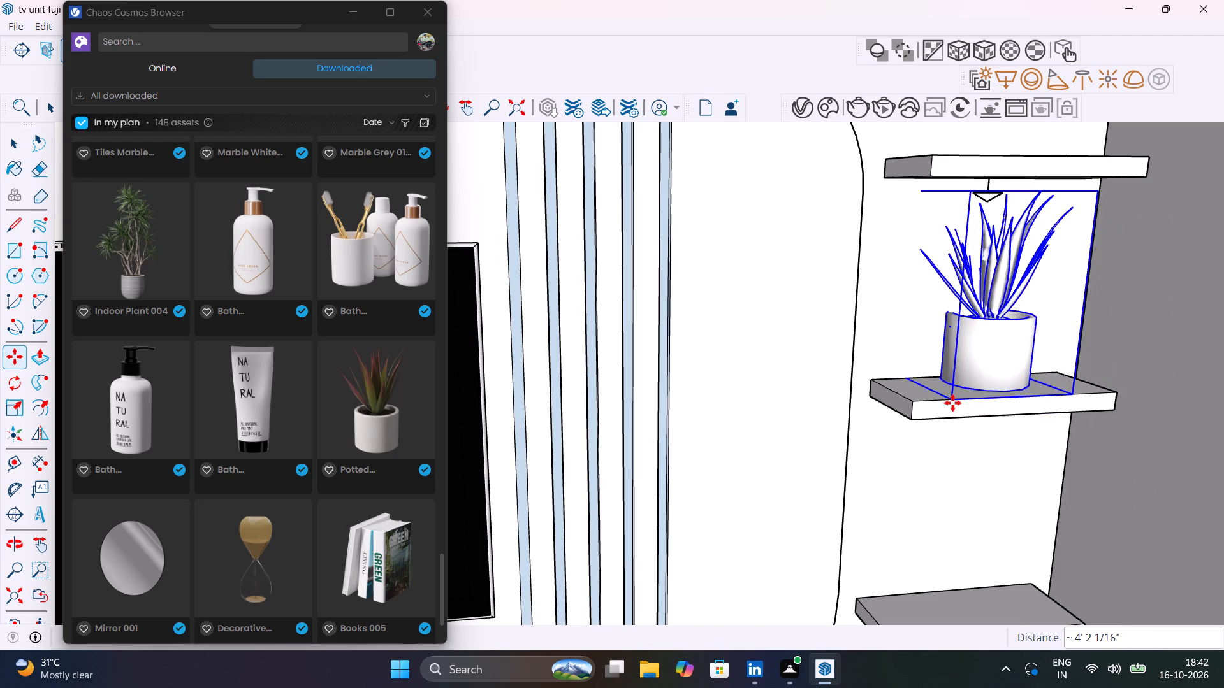
scroll(955, 445, "down", 20)
scroll(955, 445, "down", 1)
key("space")
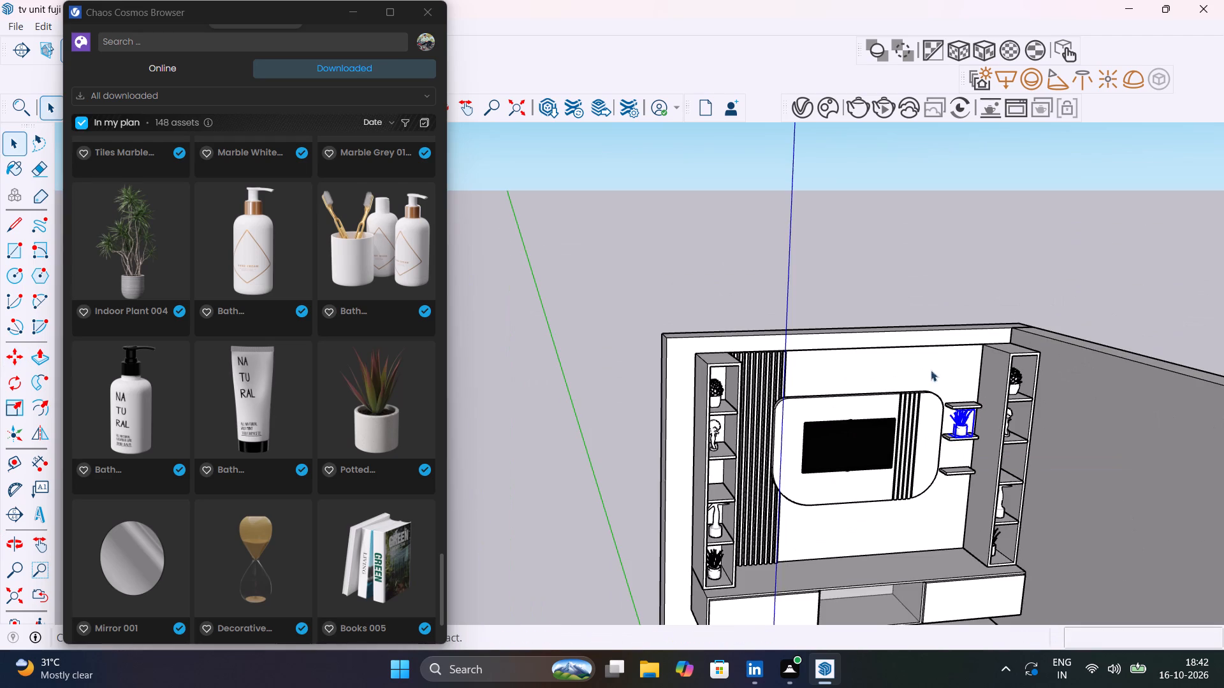
left_click(905, 262)
Place the downloaded Potted Basil from Chaos Cosmos on the TV console top beside the left shelf tower, before the fluted panel.
middle_click_drag(976, 437, 907, 371, "shift")
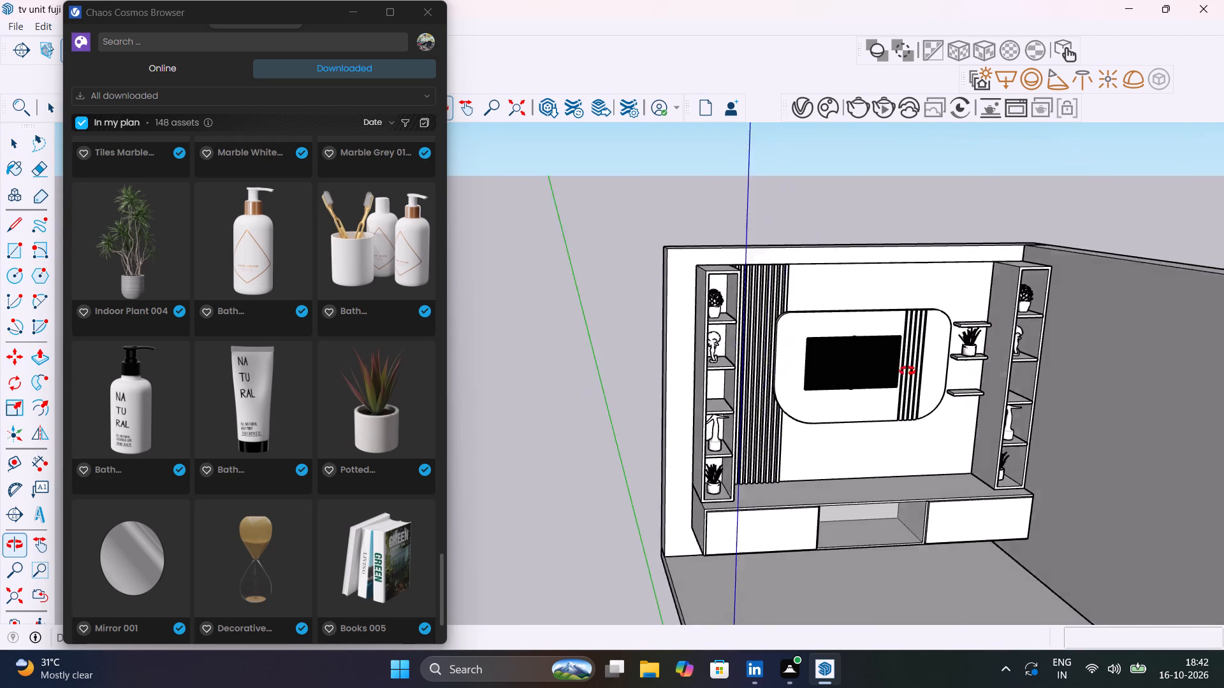
middle_click_drag(907, 371, 893, 371, "shift")
scroll(372, 447, "down", 4)
scroll(372, 447, "up", 9)
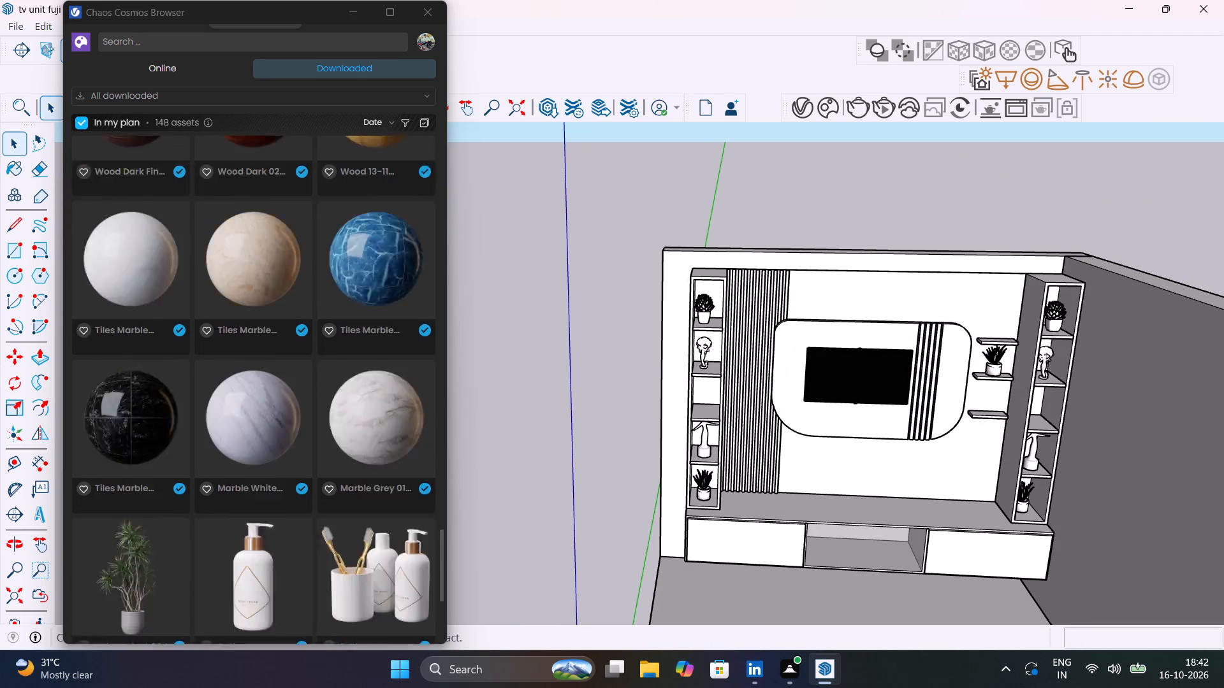
scroll(372, 447, "up", 14)
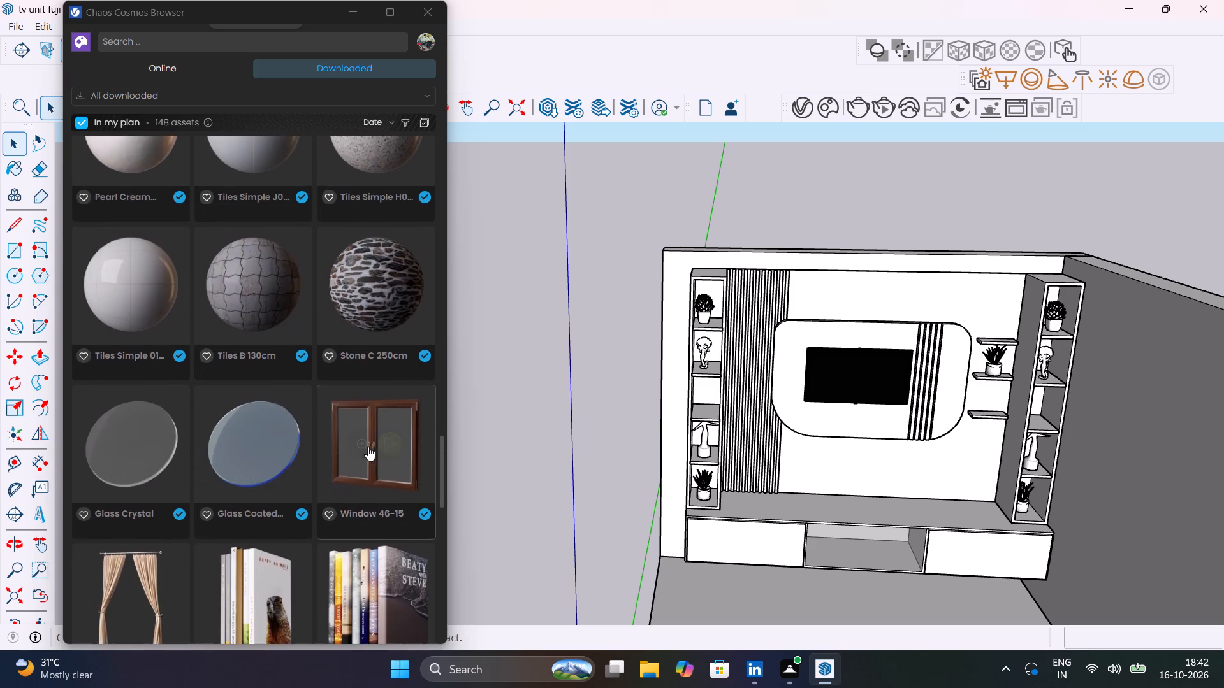
scroll(368, 447, "up", 11)
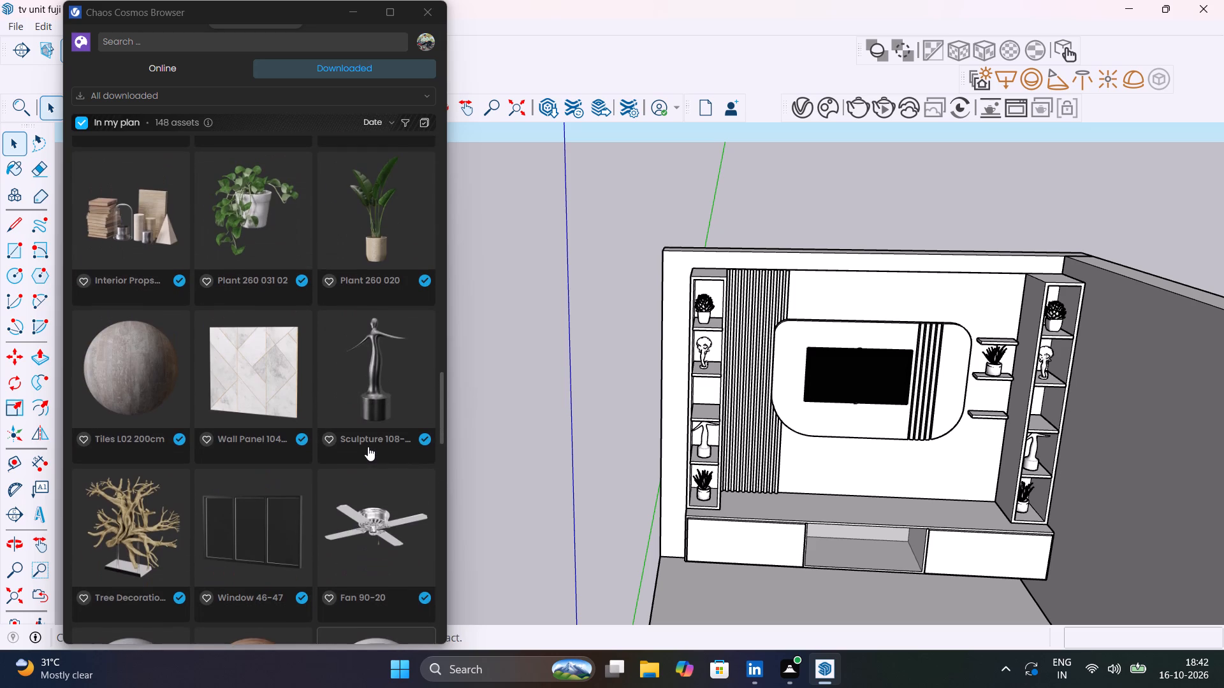
scroll(283, 424, "up", 6)
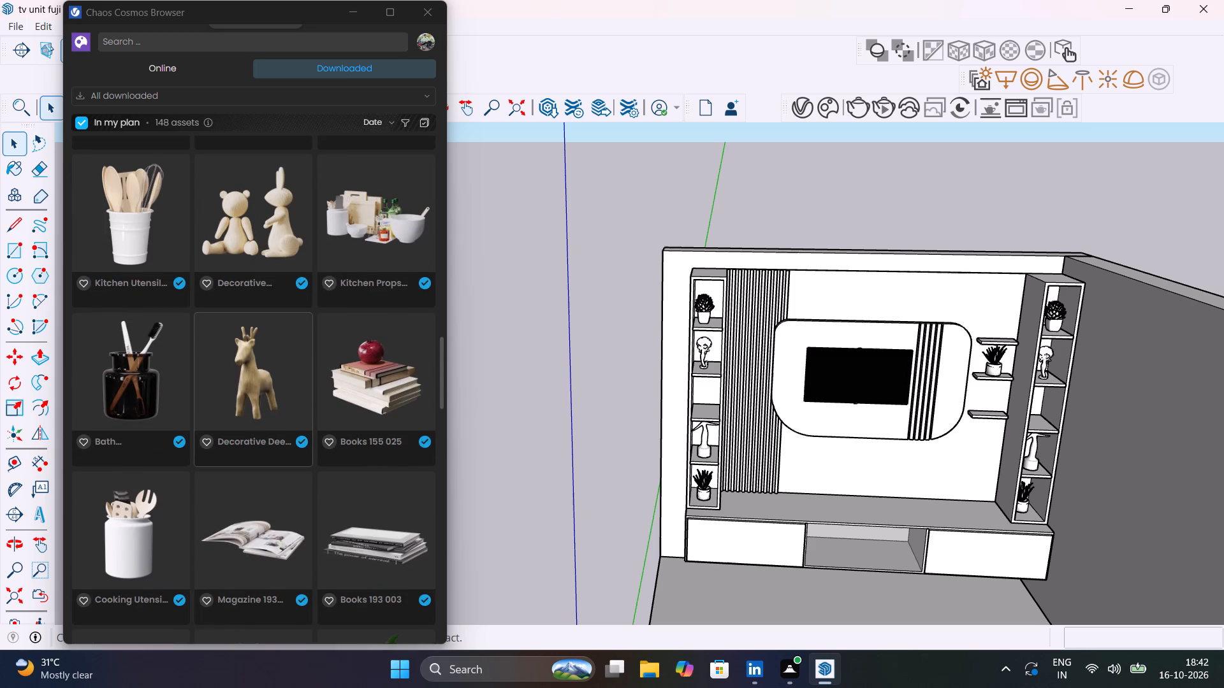
scroll(282, 424, "up", 9)
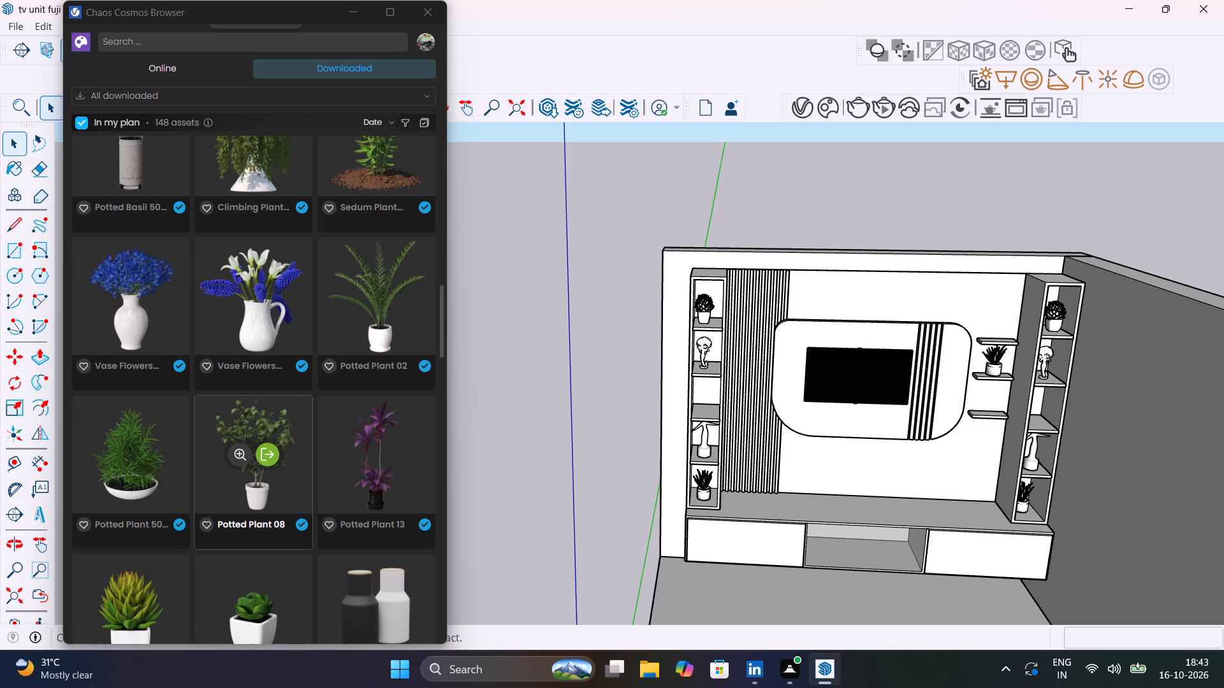
scroll(281, 424, "up", 3)
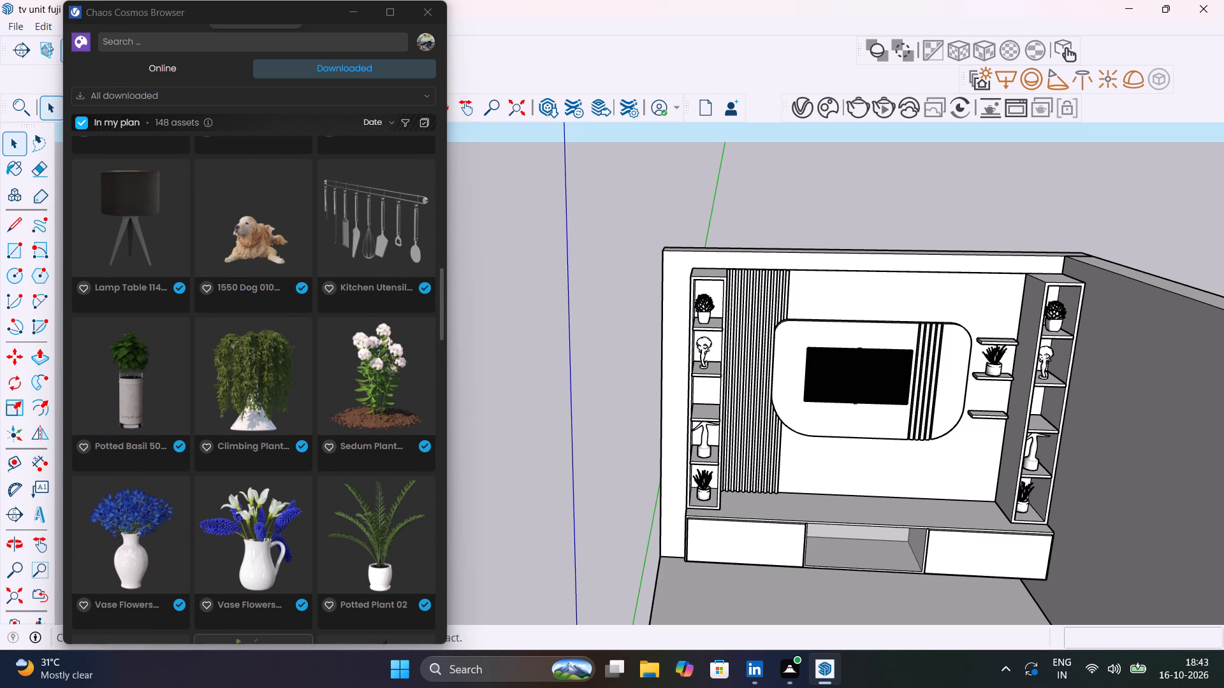
left_click(143, 380)
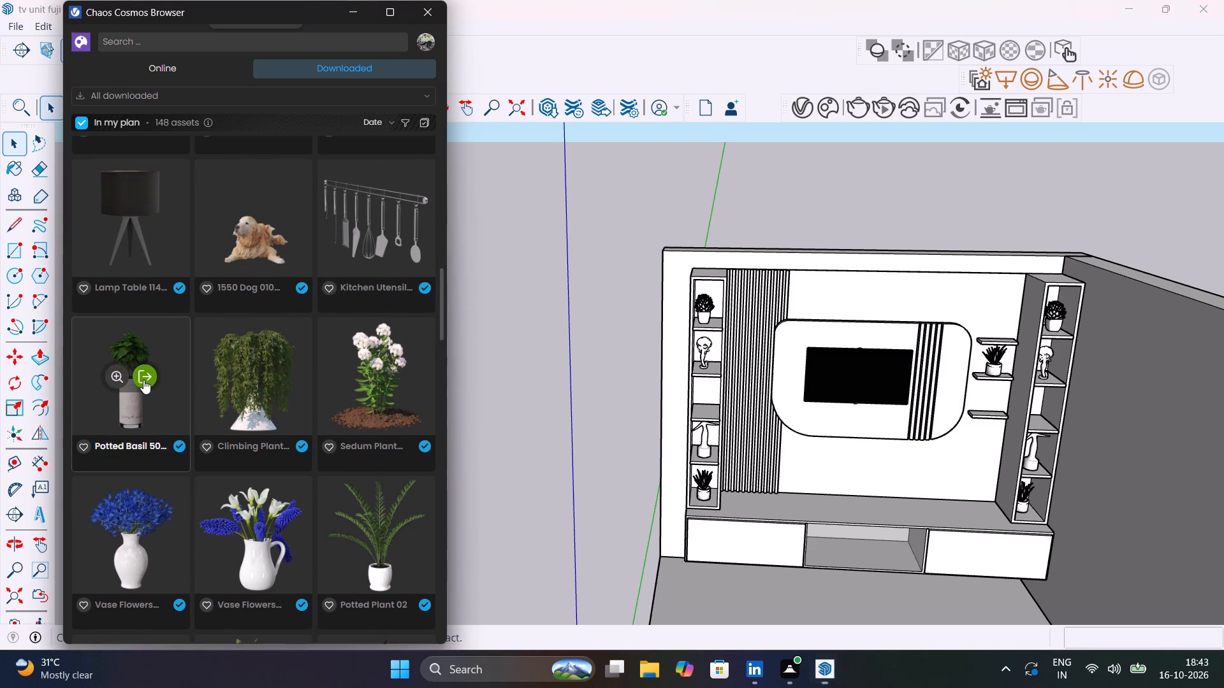
scroll(742, 501, "up", 4)
middle_click_drag(733, 498, 724, 494)
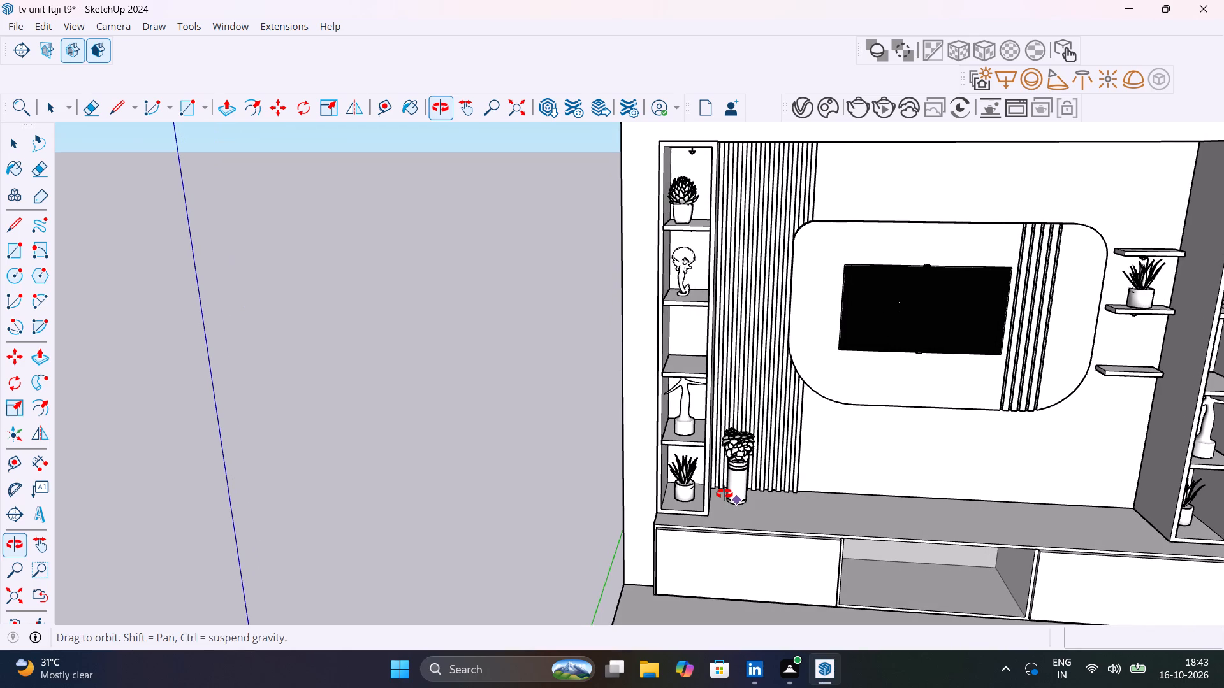
middle_click_drag(724, 494, 622, 453)
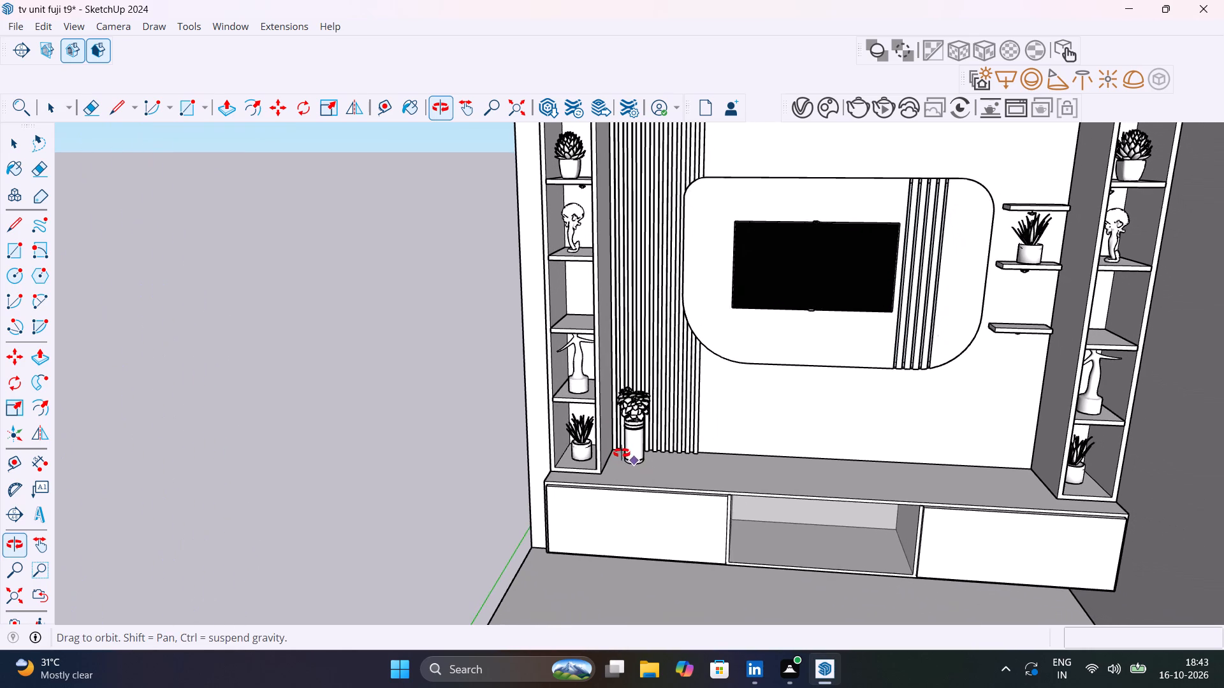
middle_click_drag(622, 453, 577, 444)
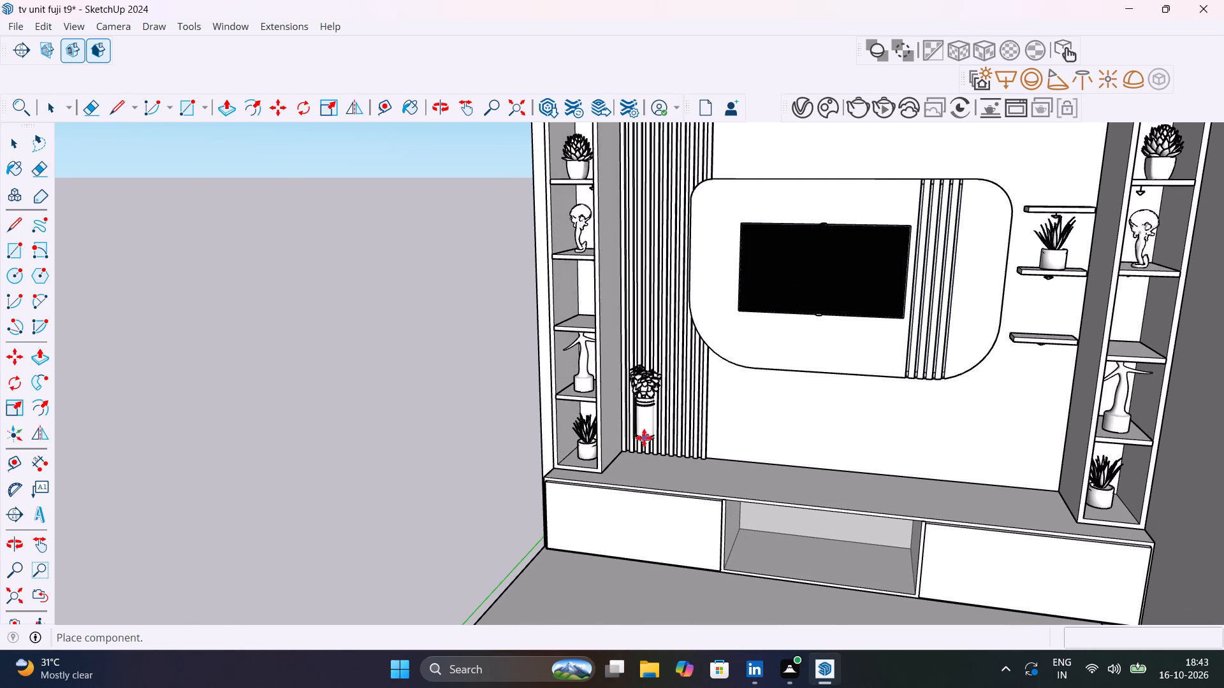
scroll(639, 461, "up", 9)
left_click(622, 466)
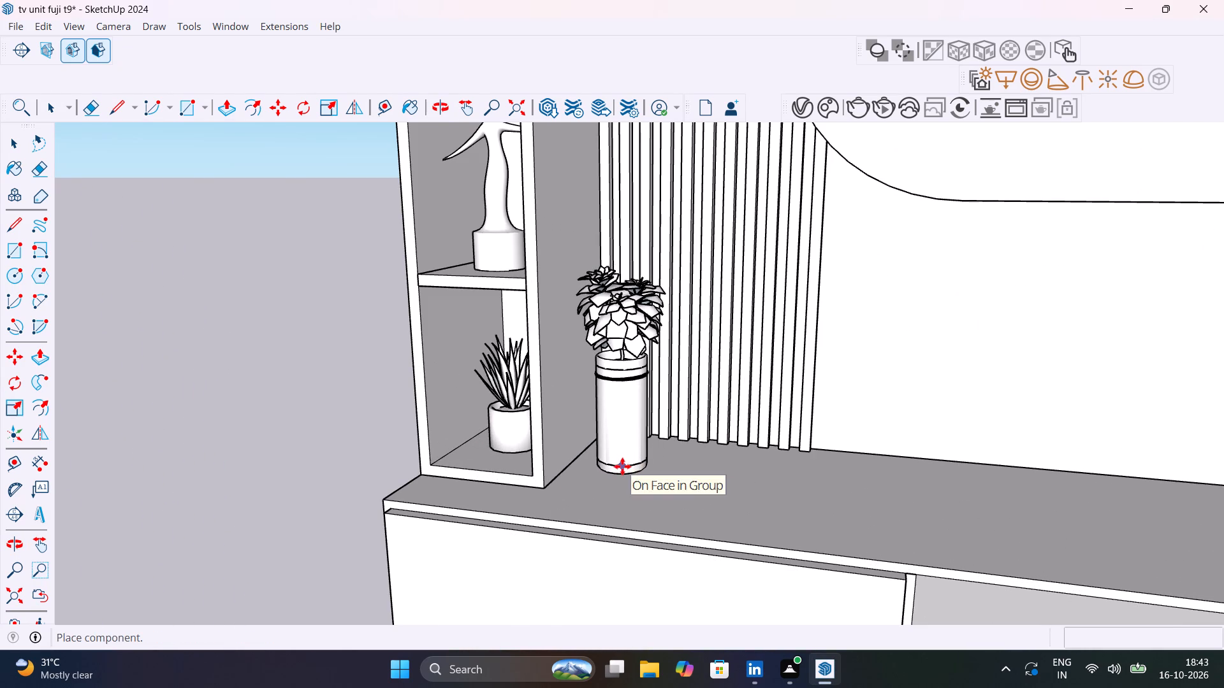
Place the downloaded Vase Flowers 26-02 from Chaos Cosmos on the TV console top beside the right shelf tower.
scroll(808, 482, "down", 13)
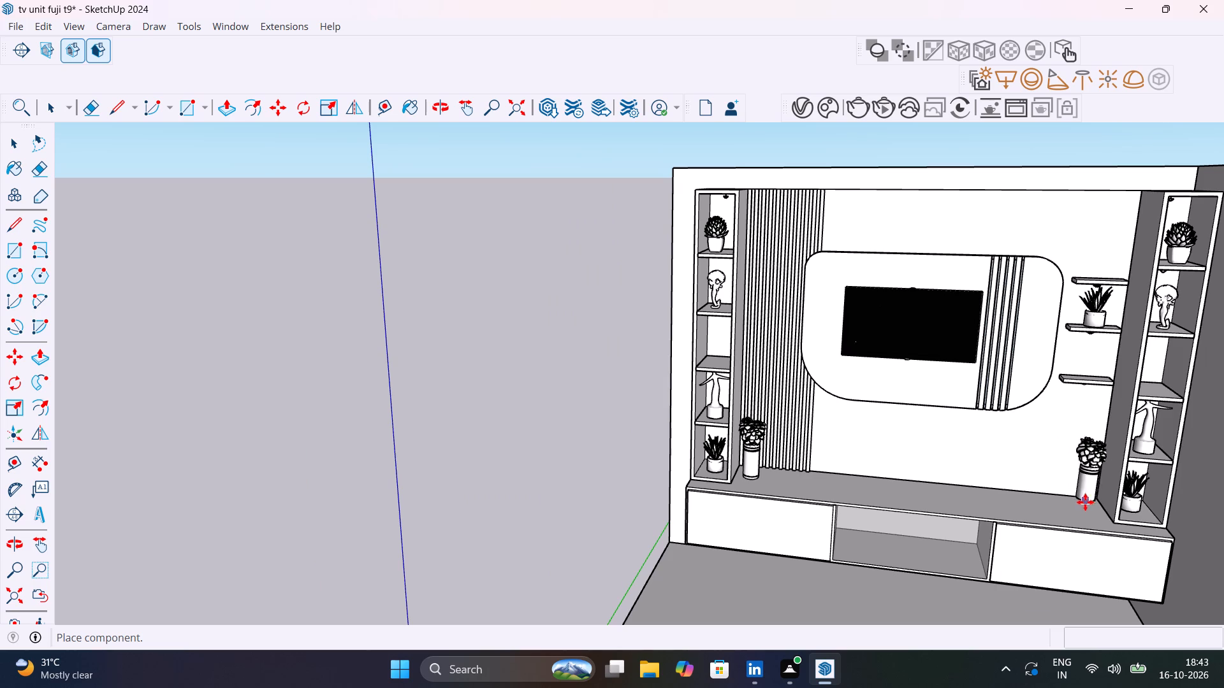
key("Escape")
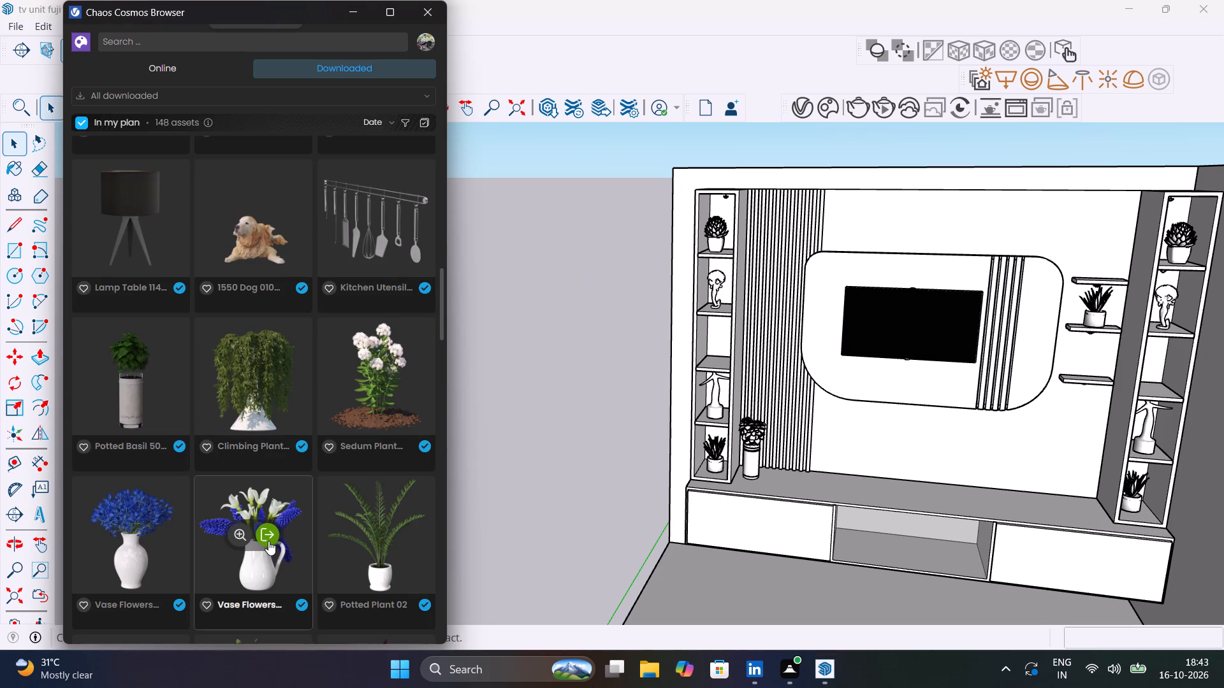
left_click(139, 540)
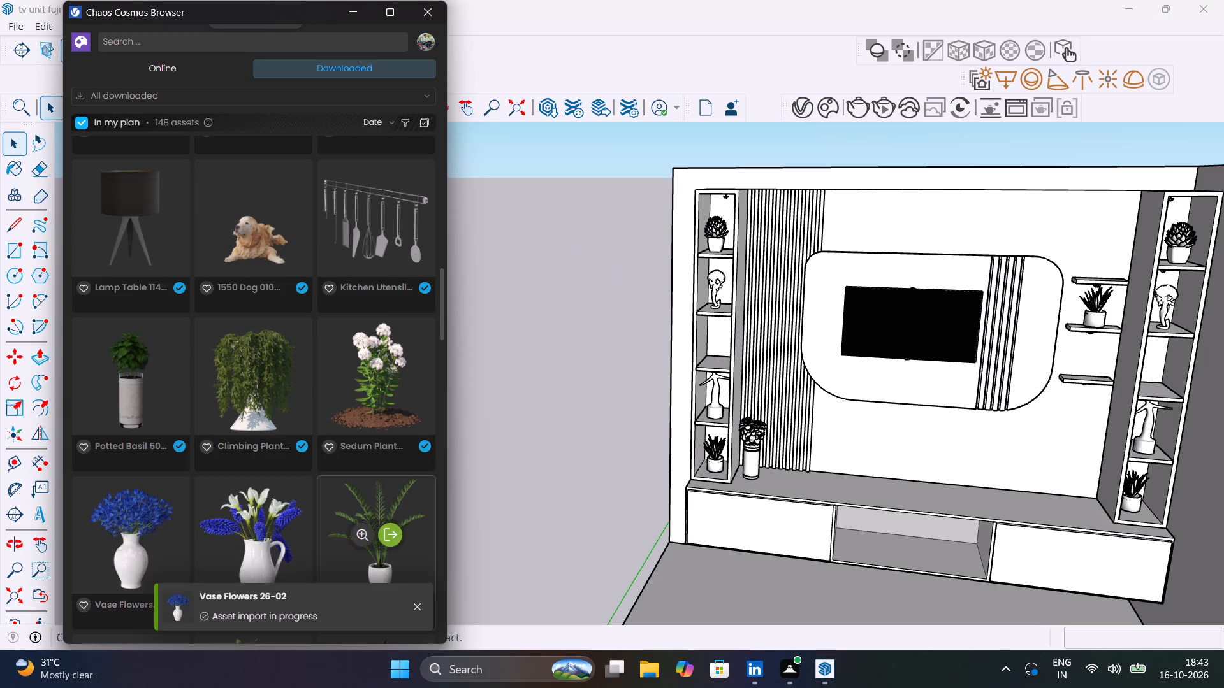
scroll(1080, 505, "up", 15)
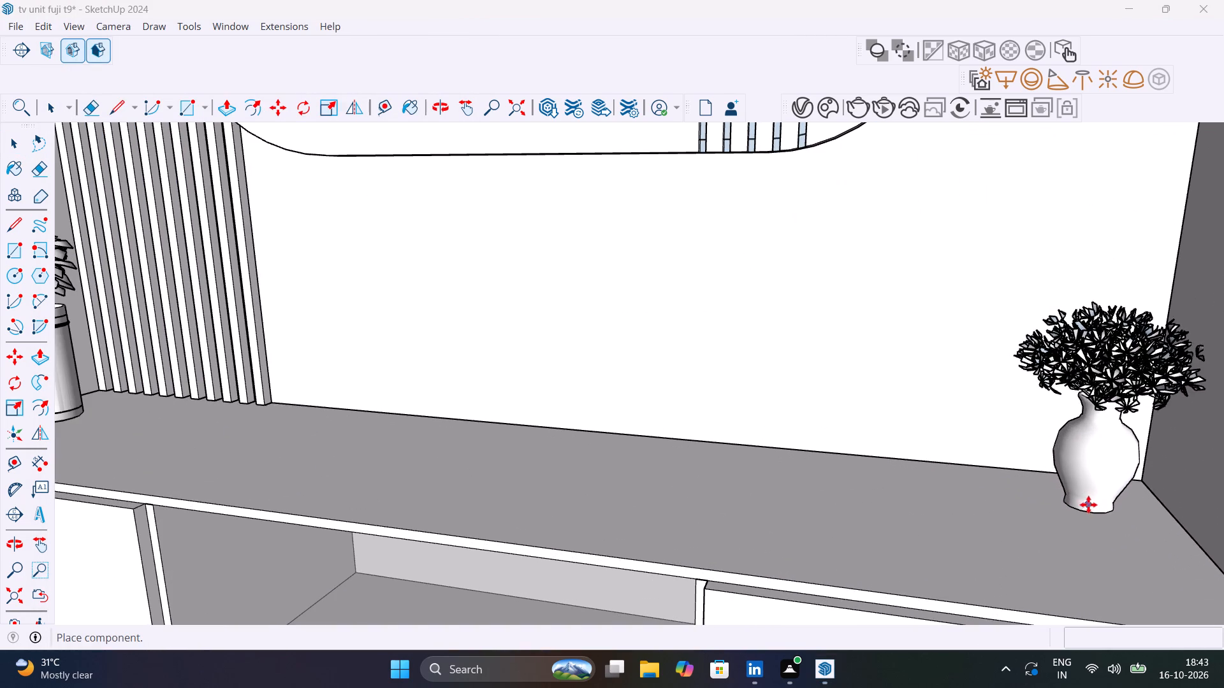
left_click(1074, 508)
scroll(991, 514, "down", 4)
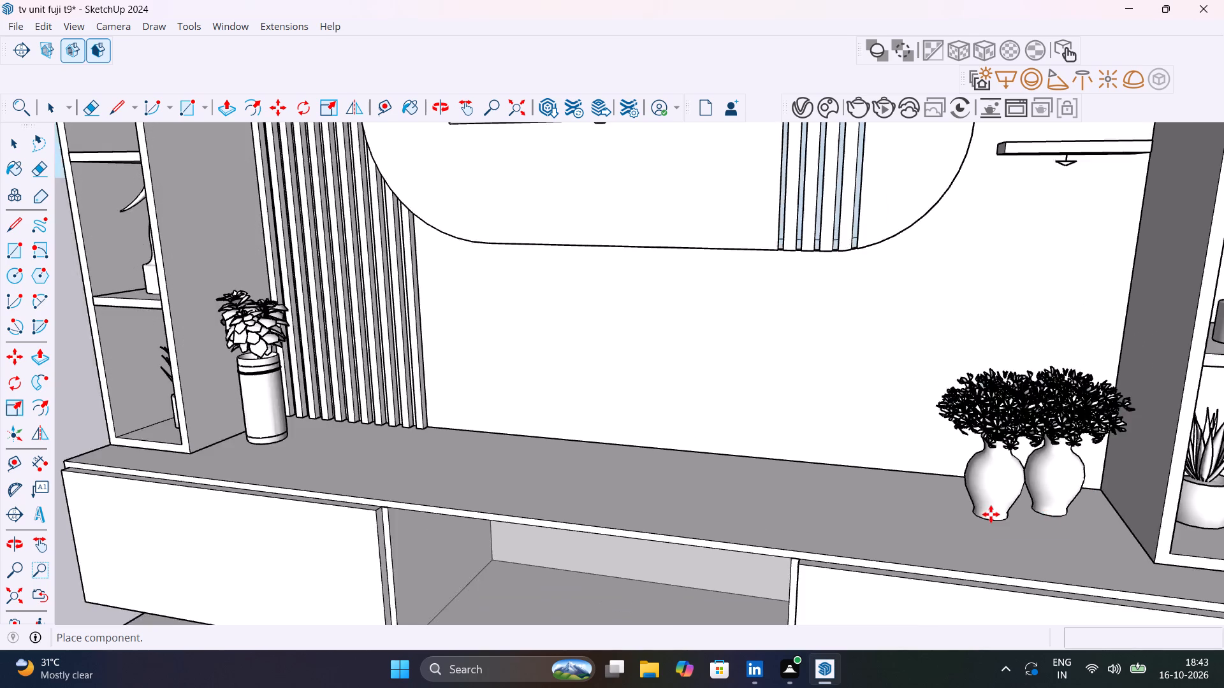
scroll(991, 514, "down", 9)
key("space")
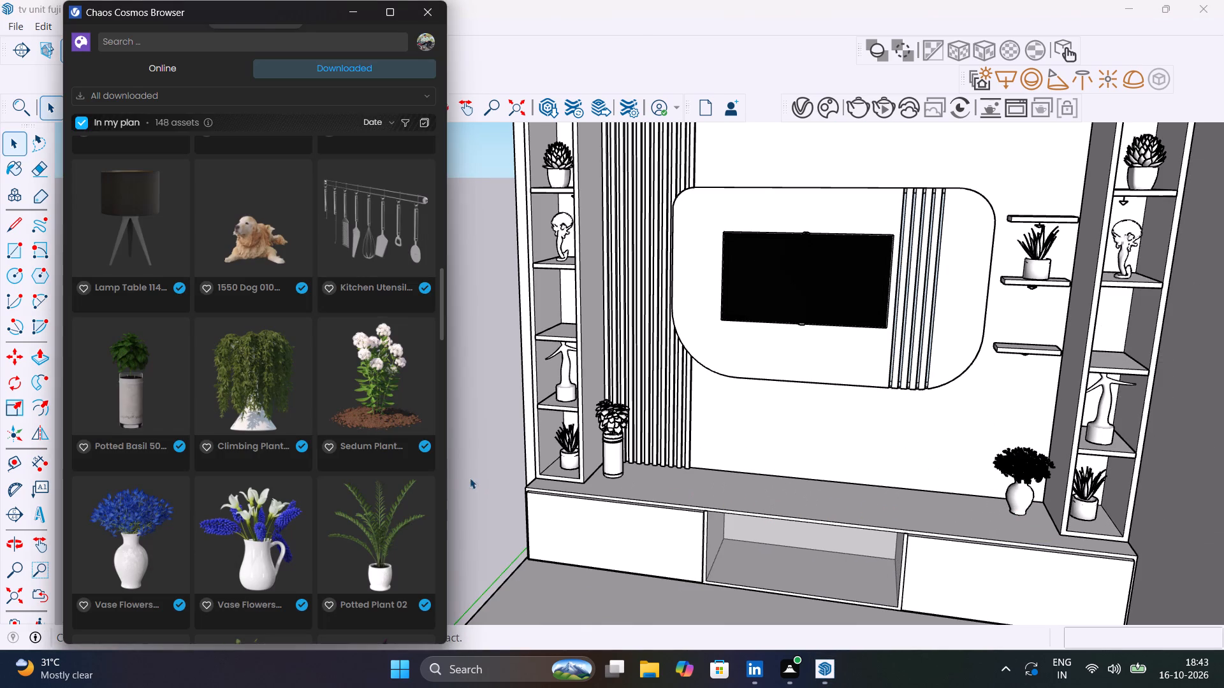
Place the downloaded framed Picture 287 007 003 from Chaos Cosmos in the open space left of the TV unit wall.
scroll(270, 309, "down", 4)
scroll(273, 320, "up", 3)
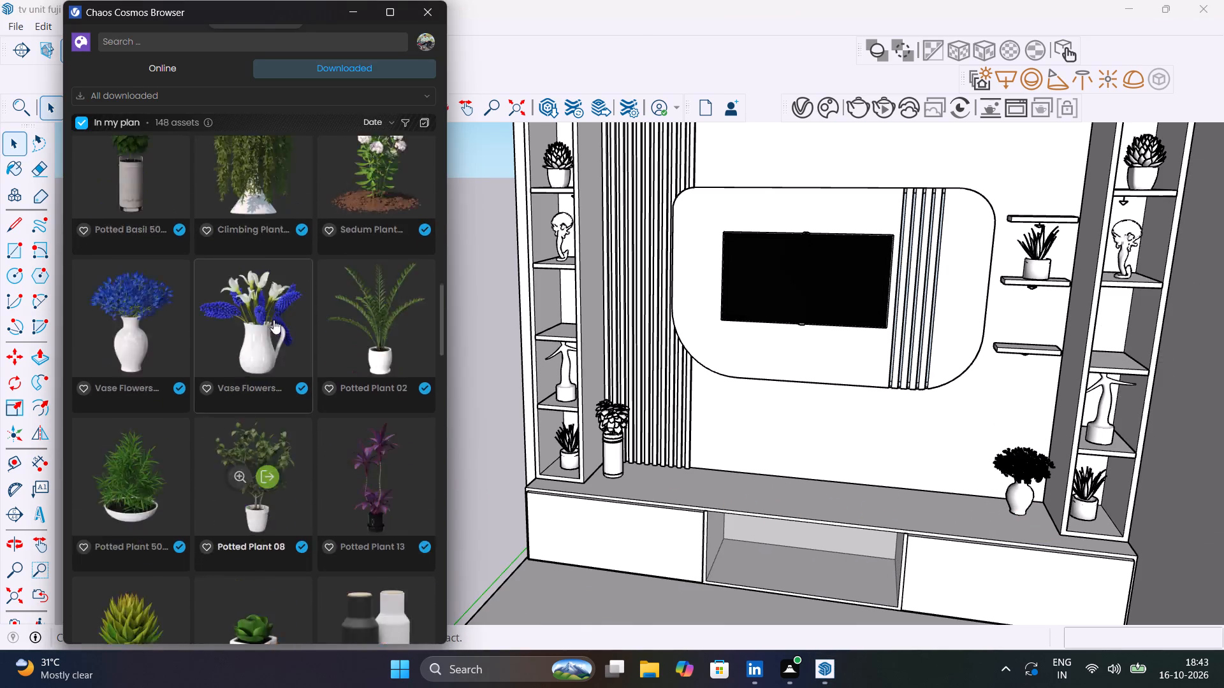
scroll(273, 320, "up", 20)
scroll(273, 320, "up", 12)
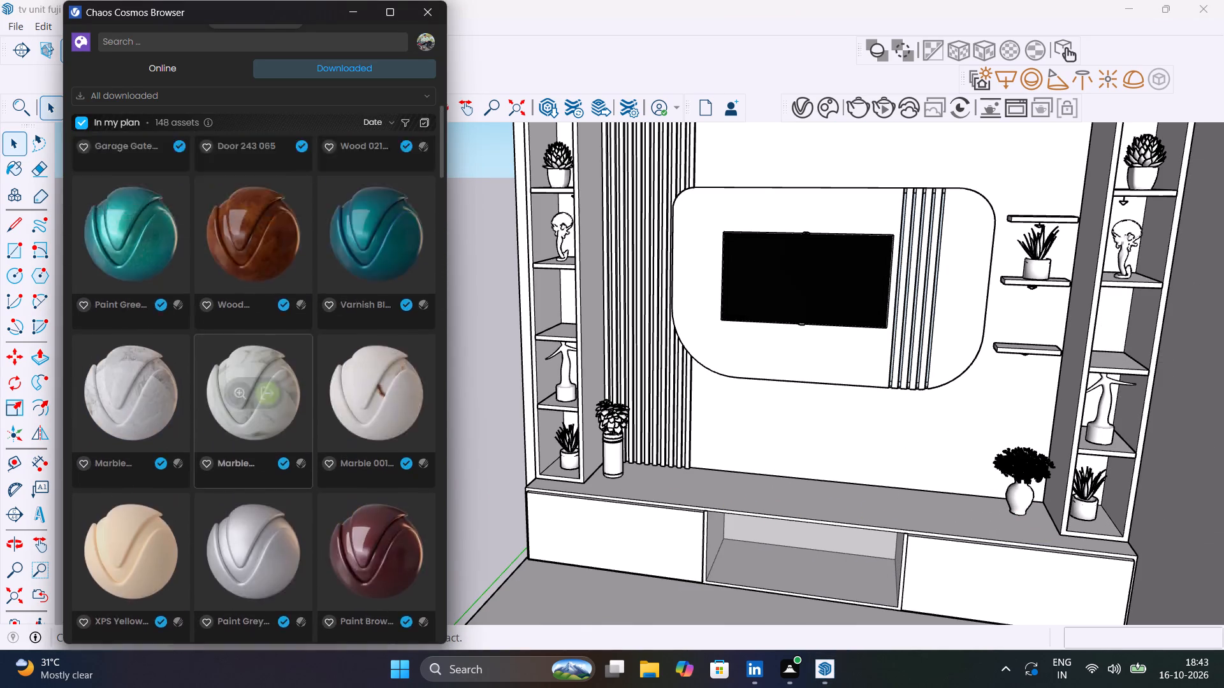
scroll(271, 321, "up", 5)
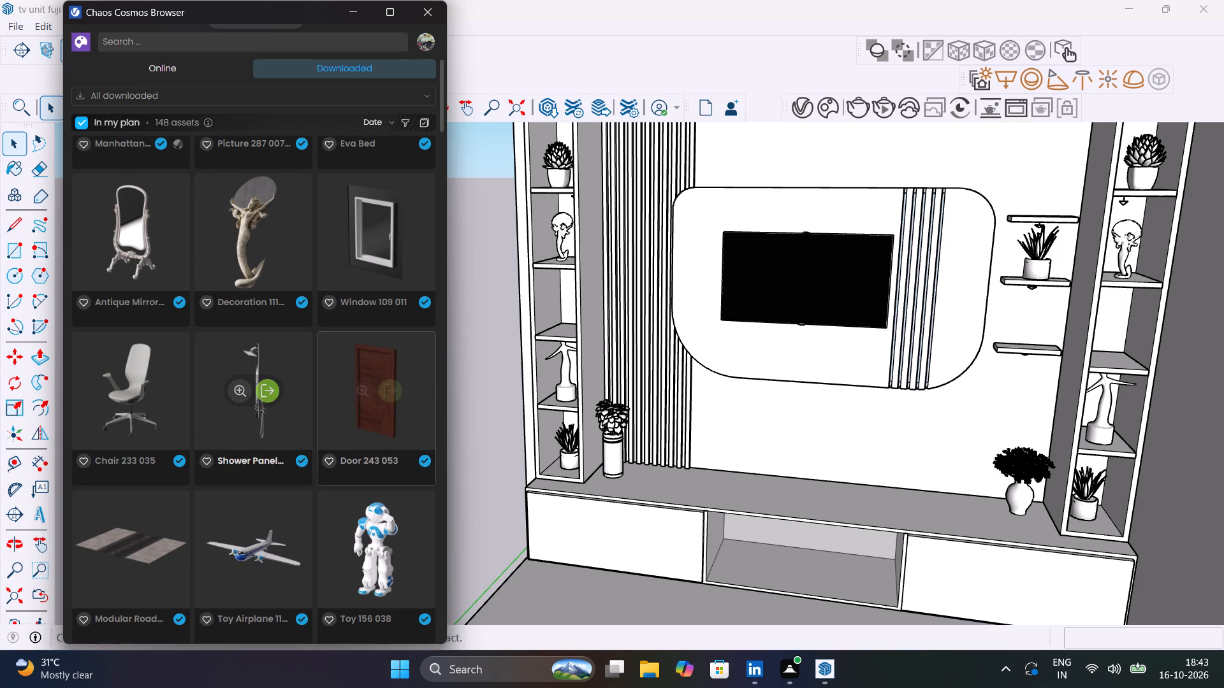
scroll(323, 487, "up", 4)
scroll(323, 487, "down", 1)
scroll(323, 487, "up", 2)
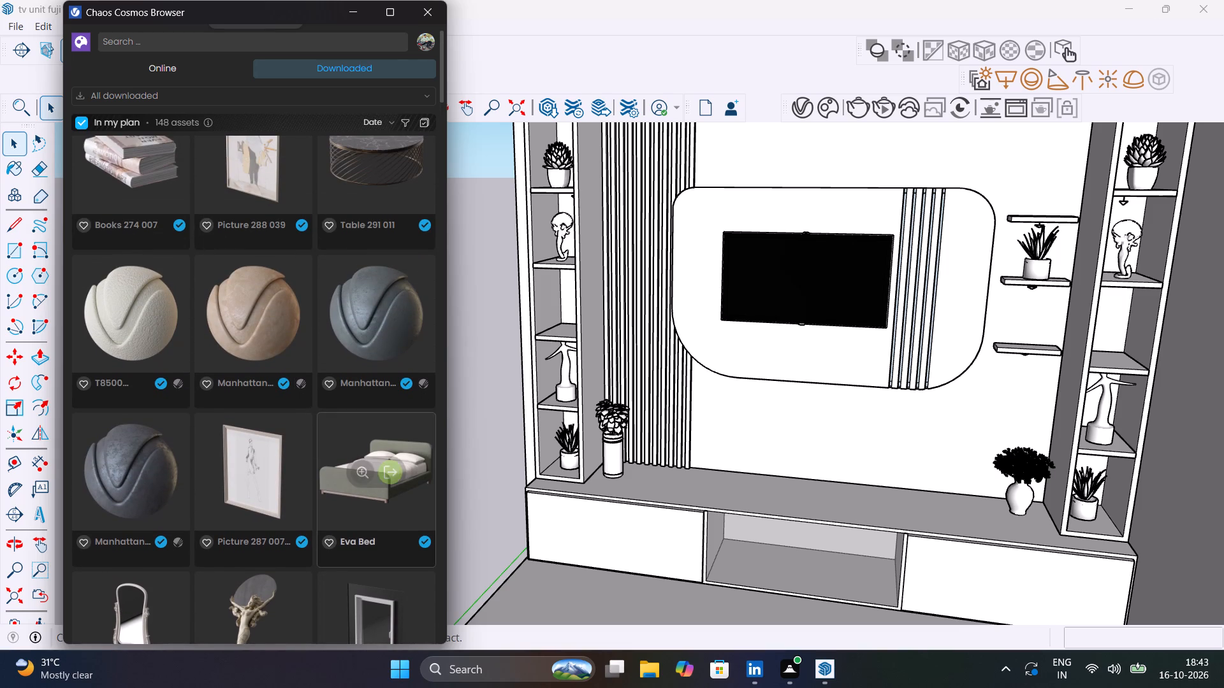
left_click(270, 471)
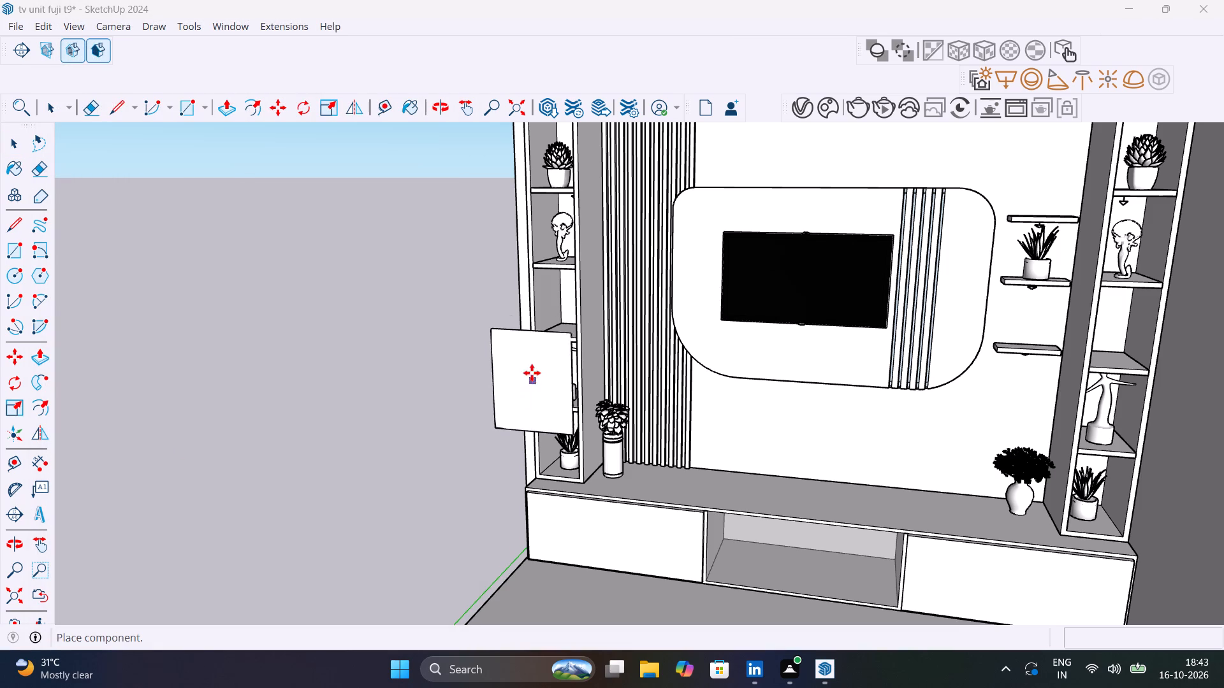
scroll(558, 323, "up", 8)
middle_click_drag(611, 333, 708, 294)
scroll(508, 377, "down", 6)
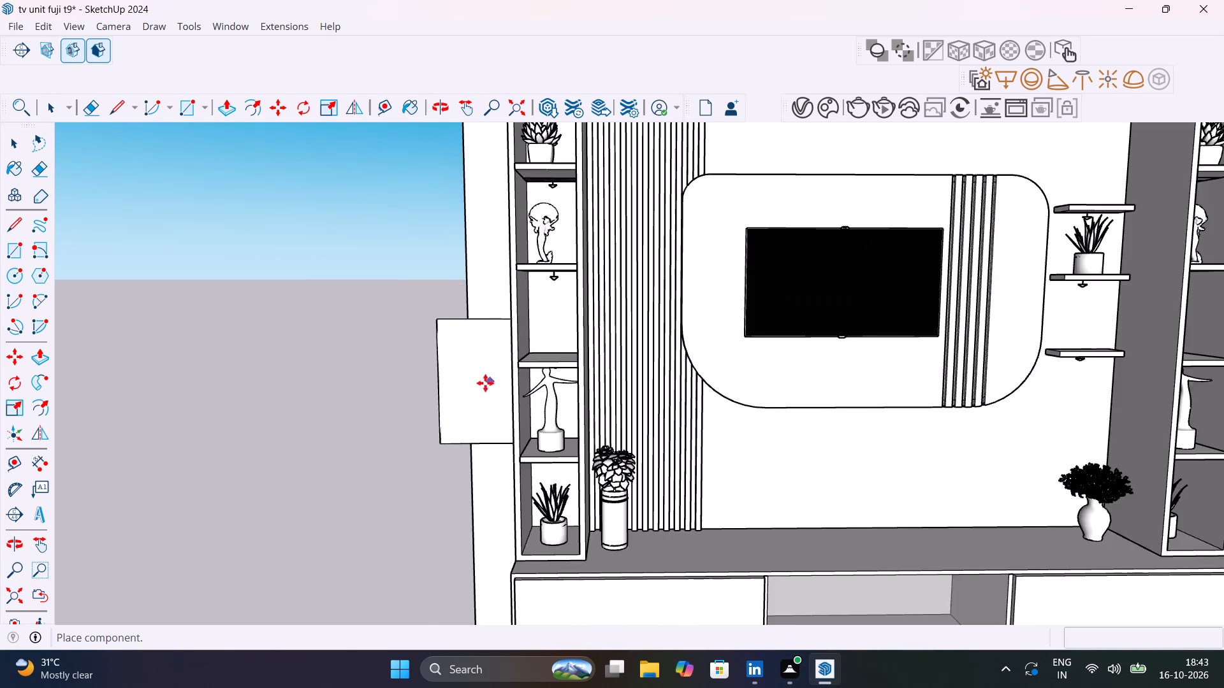
scroll(485, 383, "down", 6)
left_click(362, 439)
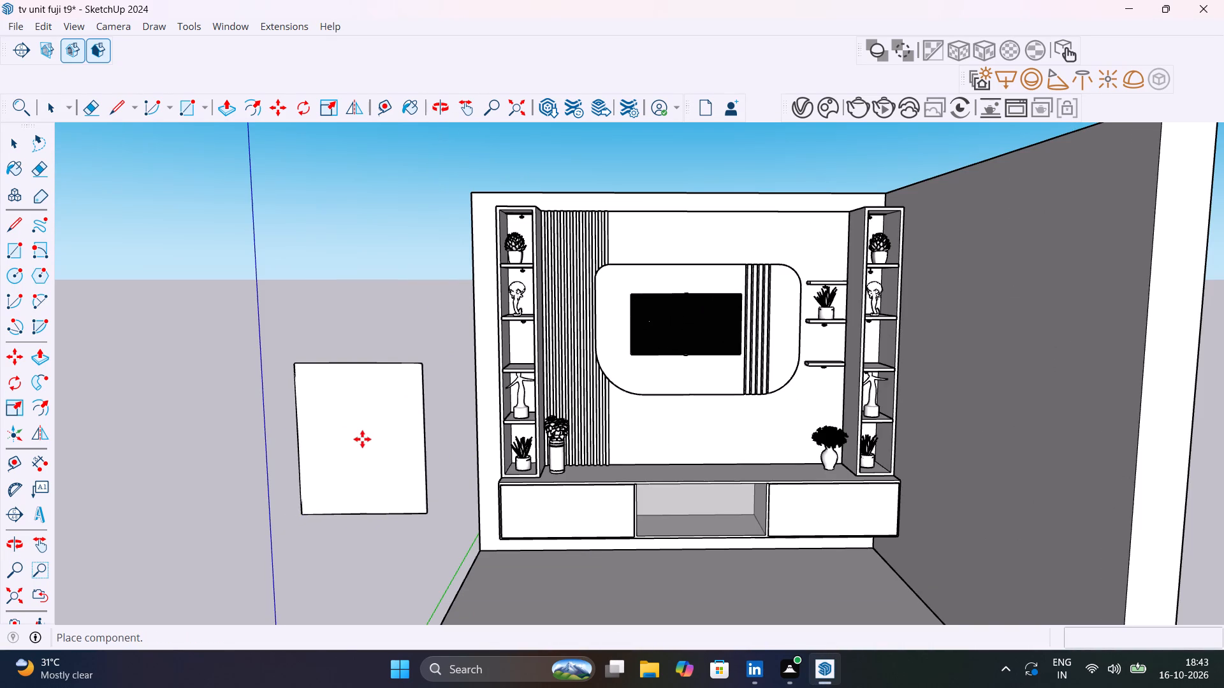
Scale the framed picture down uniformly from its corner to a factor of about -0.23, and close the Chaos Cosmos Browser.
key("s")
key("s")
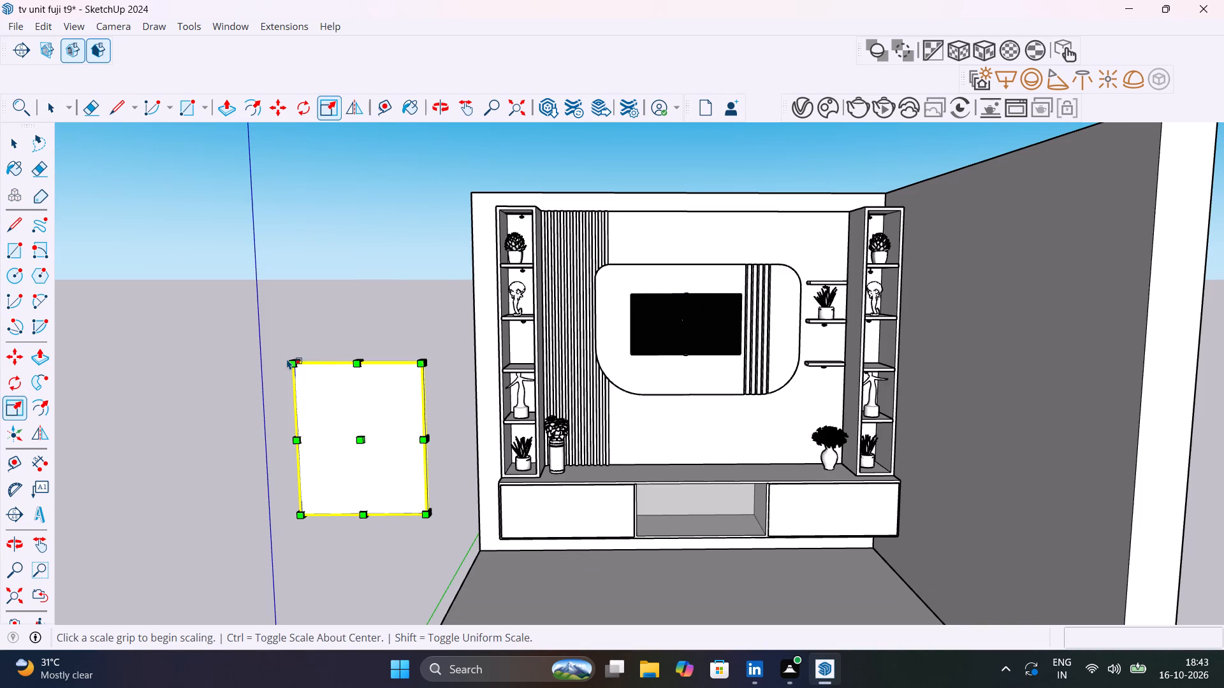
left_click(287, 359)
scroll(300, 357, "up", 6)
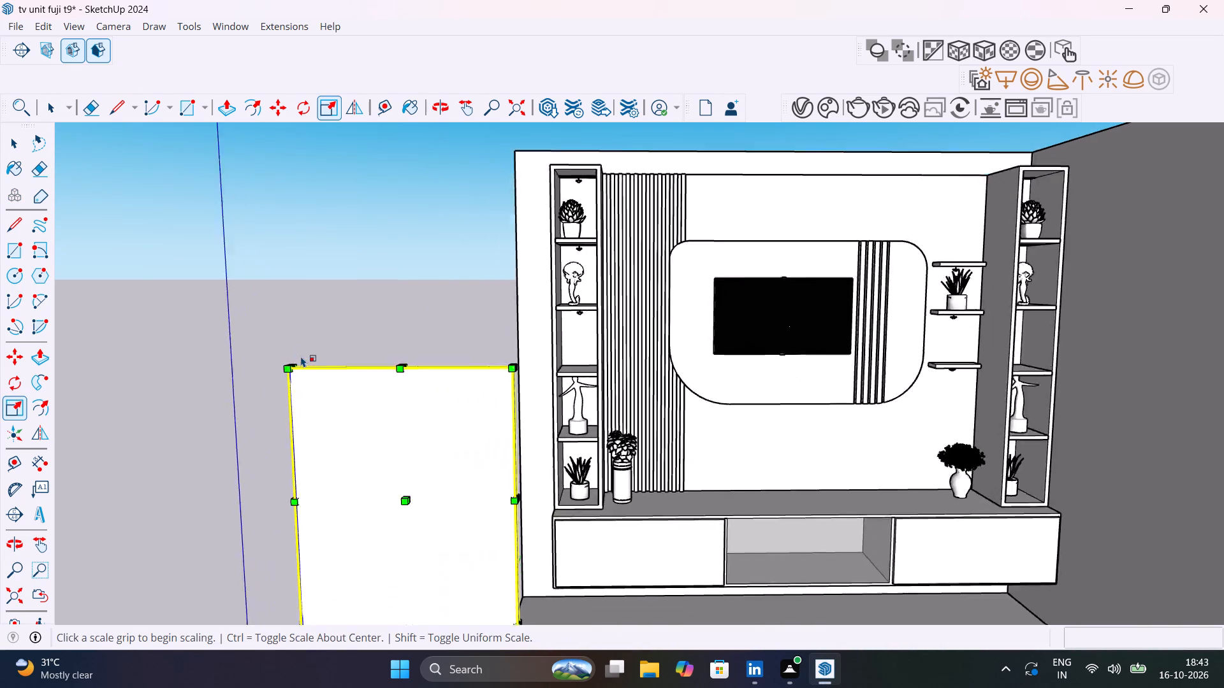
scroll(301, 356, "up", 2)
middle_click_drag(312, 388, 349, 504)
scroll(349, 503, "up", 1)
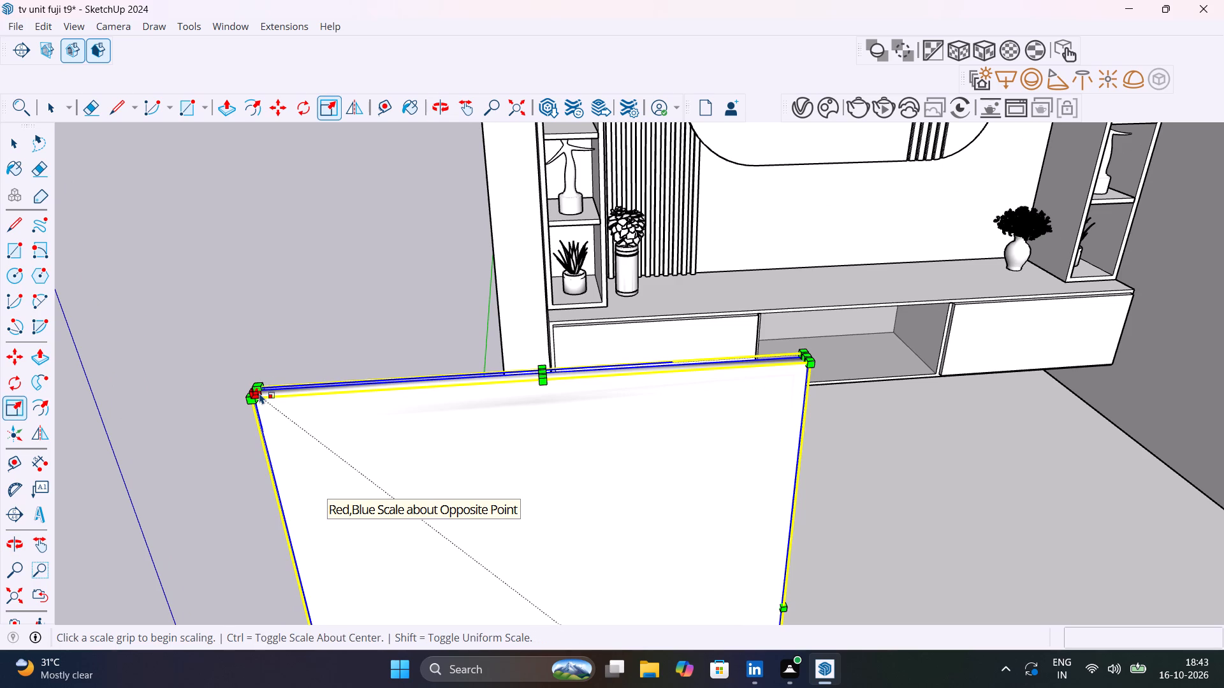
left_click(258, 384)
scroll(321, 449, "down", 7)
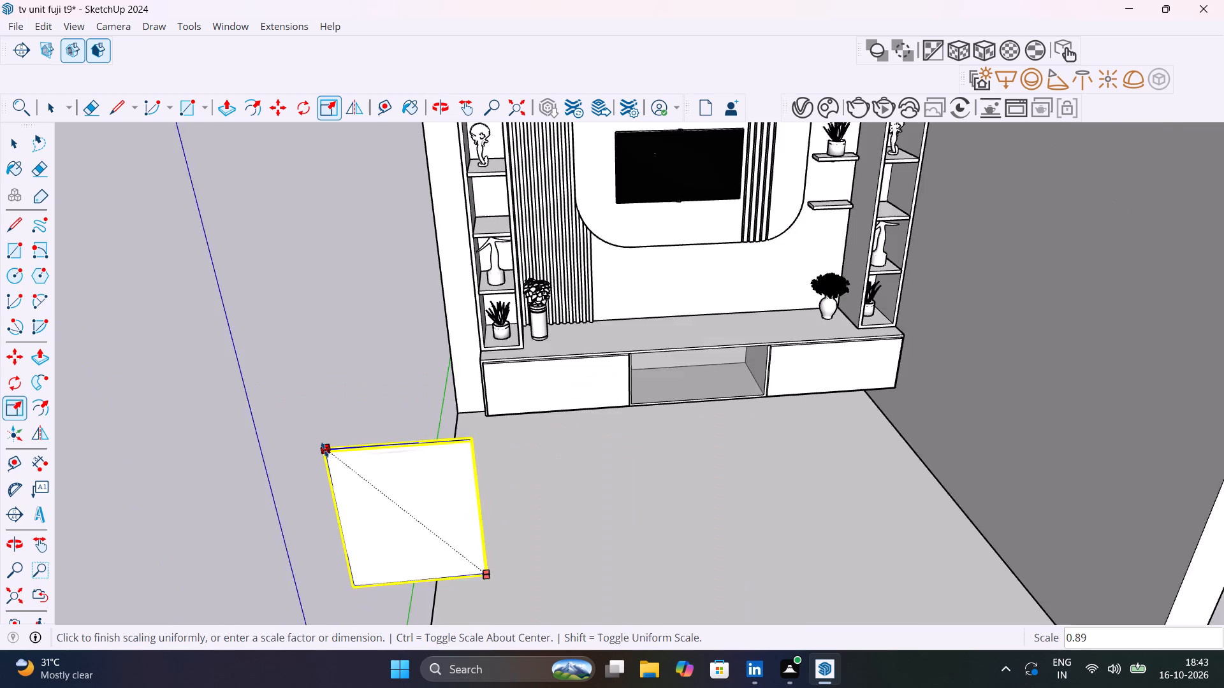
scroll(324, 450, "down", 12)
scroll(385, 485, "up", 15)
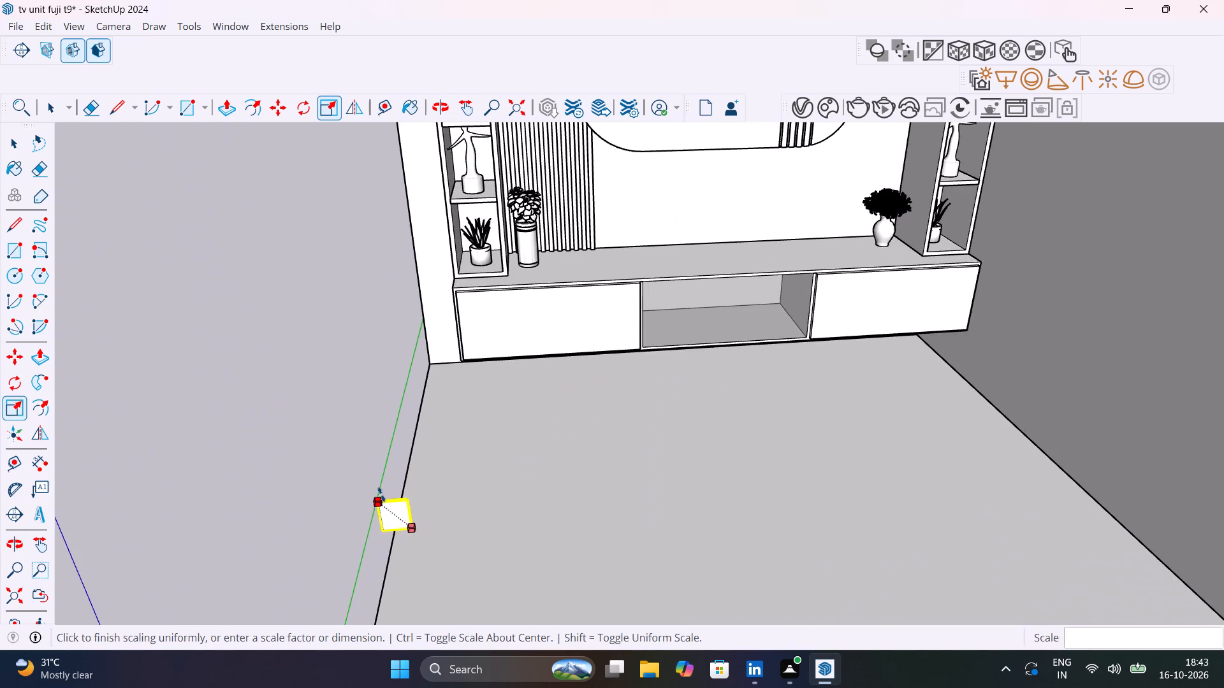
scroll(384, 486, "up", 1)
middle_click_drag(382, 483, 377, 441)
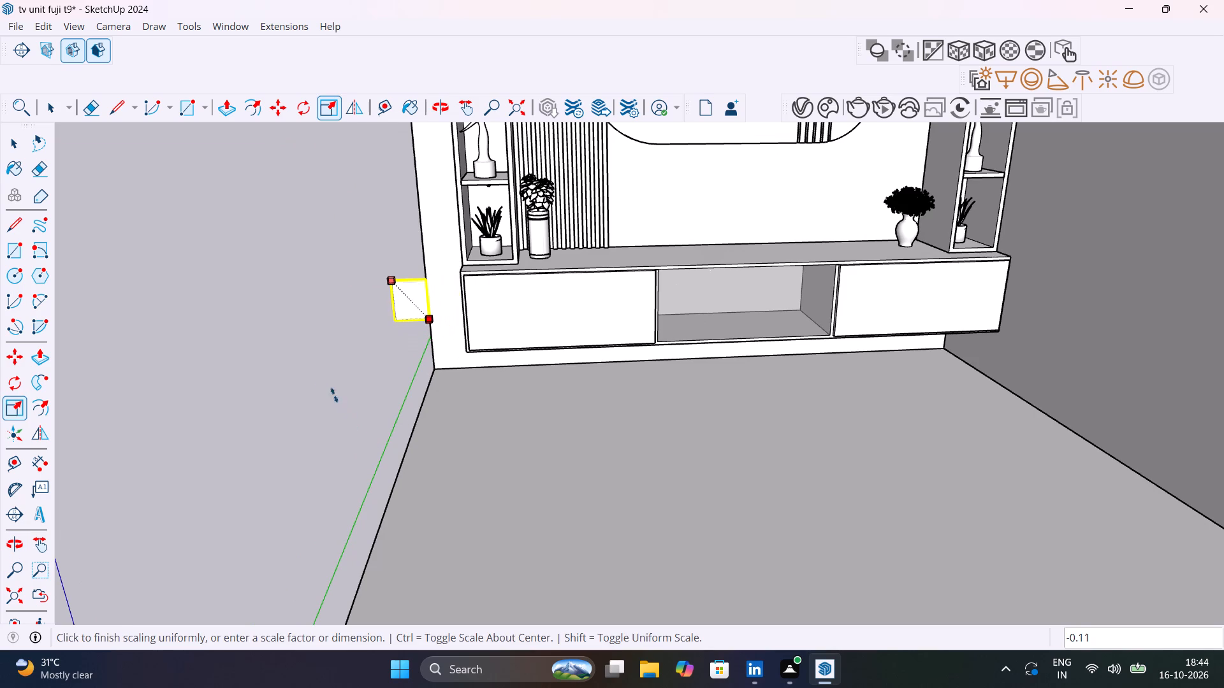
left_click(469, 361)
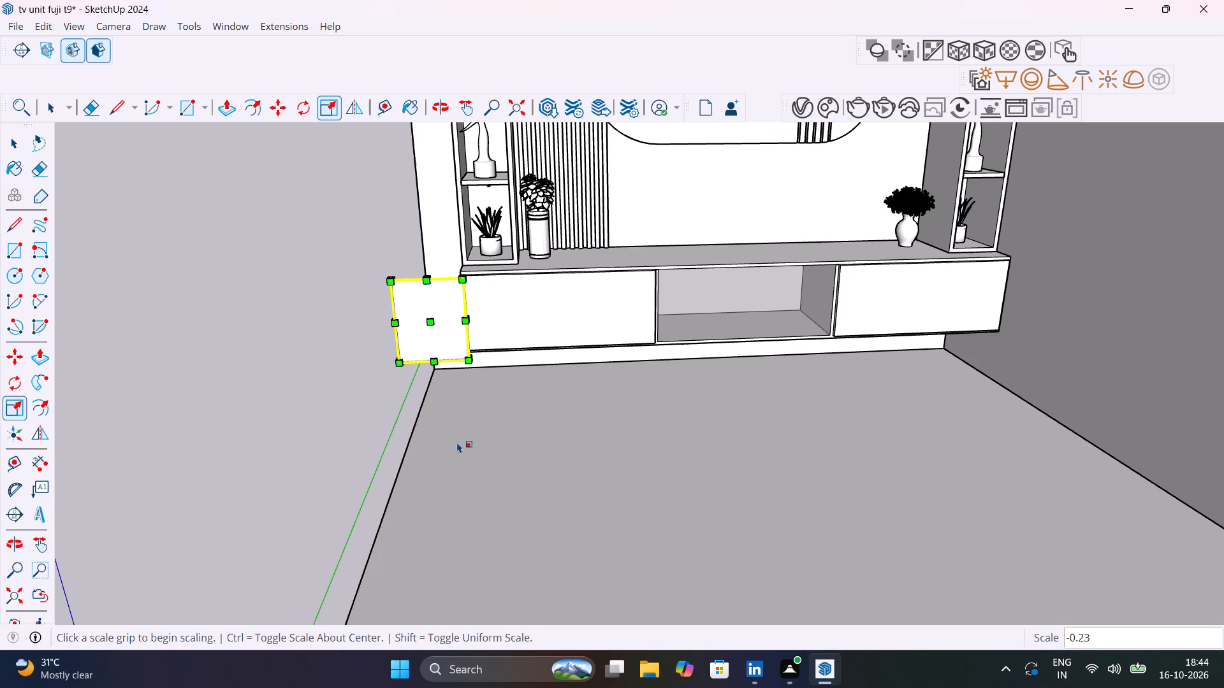
left_click(283, 409)
key("space")
left_click(279, 413)
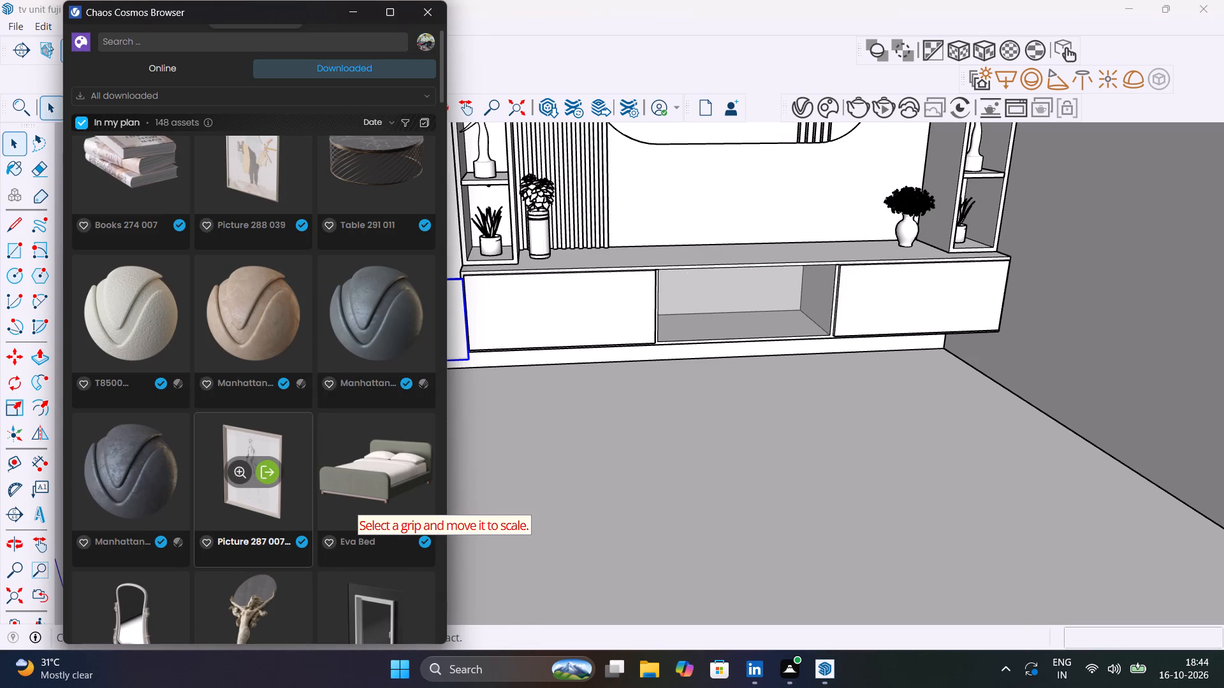
left_click(428, 18)
Move the framed picture by its bottom corner about 10' 9" onto the empty third shelf compartment of the left tower.
scroll(335, 325, "down", 3)
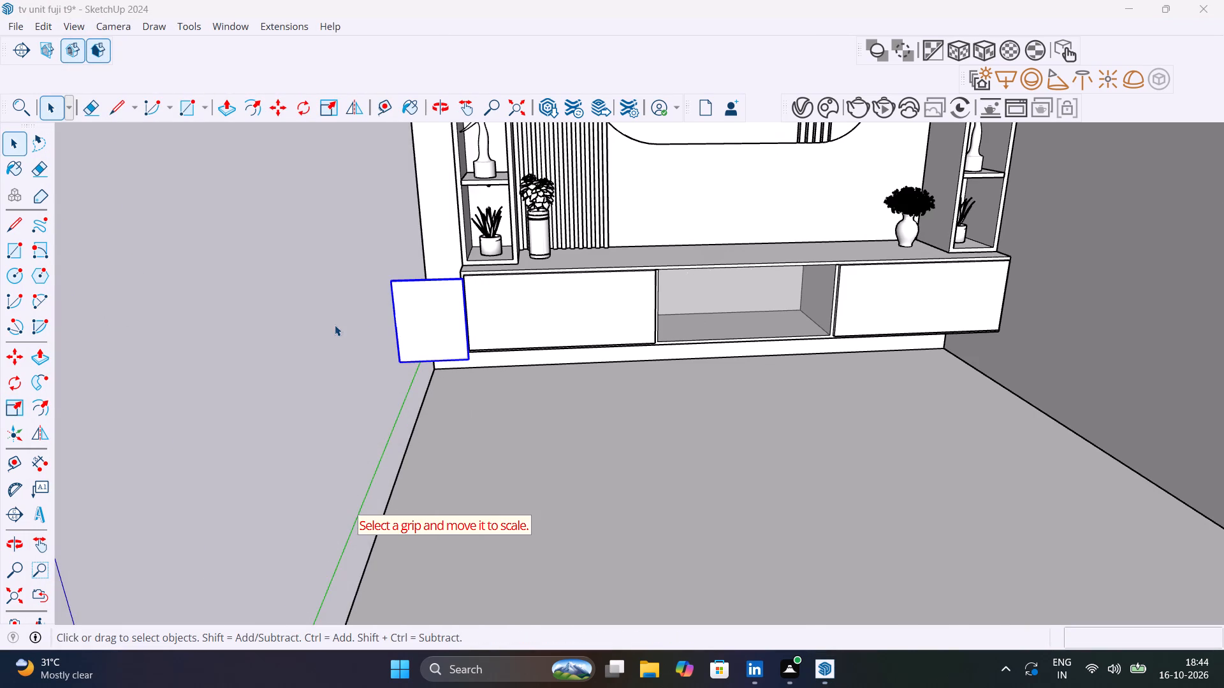
scroll(335, 325, "down", 2)
left_click(371, 329)
middle_click_drag(397, 336, 372, 508, "shift")
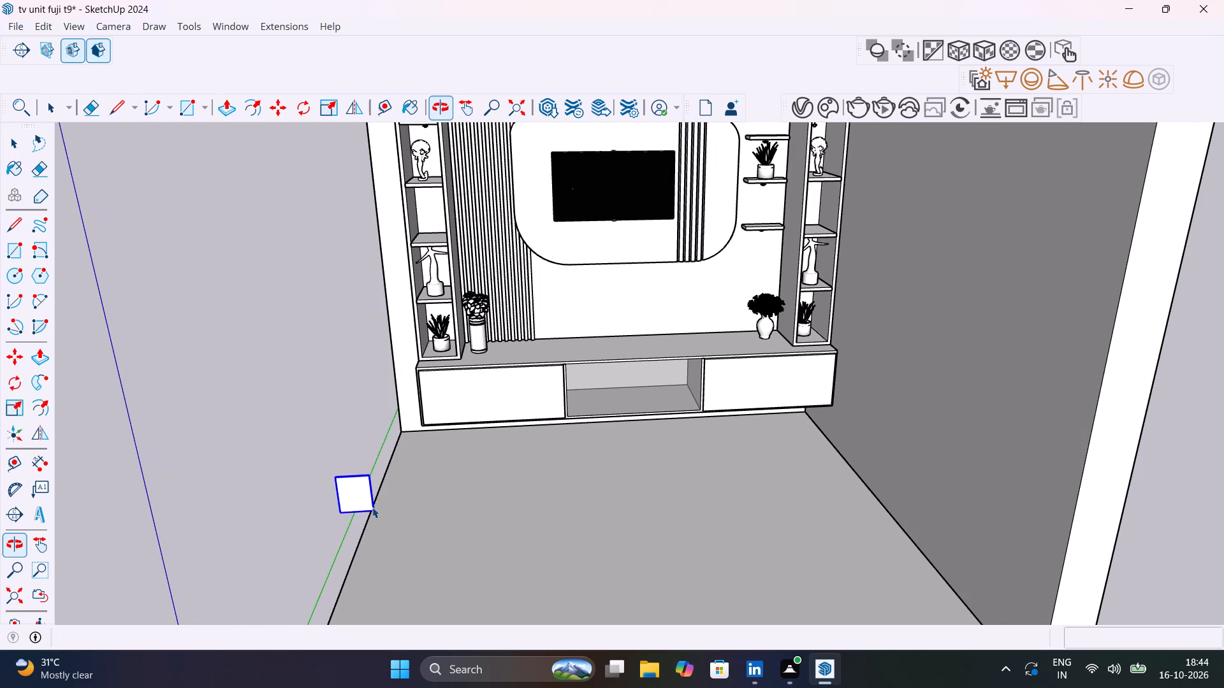
scroll(368, 511, "up", 8)
key("m")
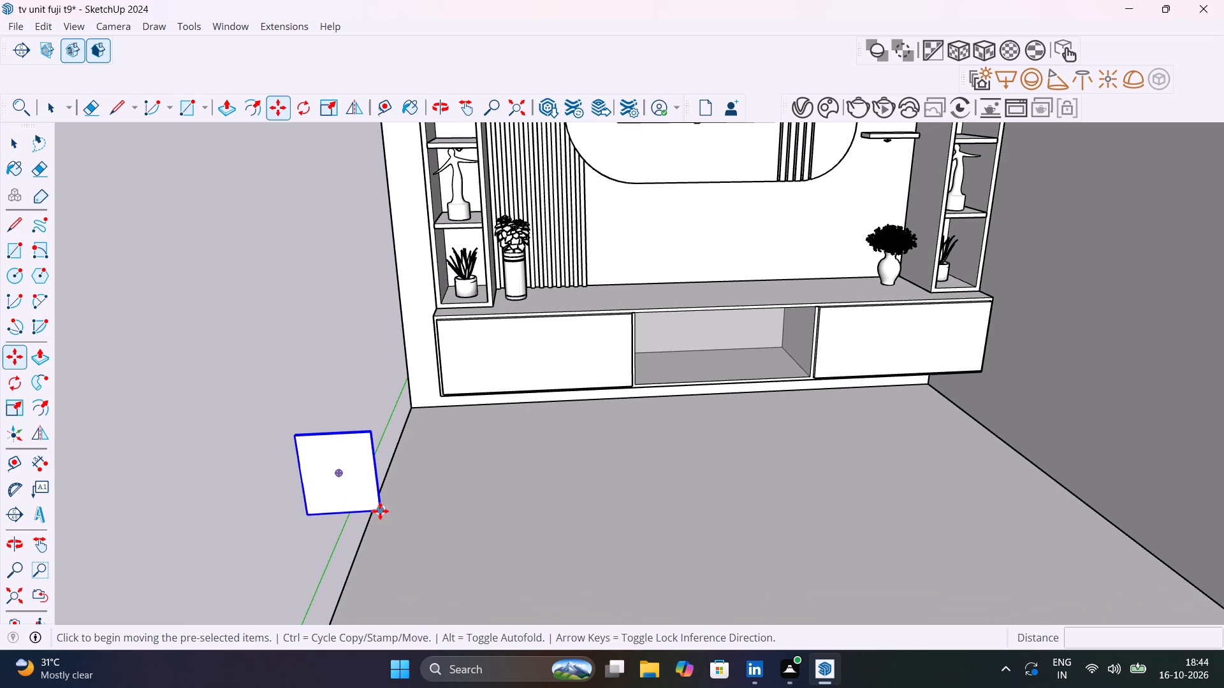
left_click(384, 514)
scroll(455, 366, "down", 12)
scroll(455, 267, "up", 3)
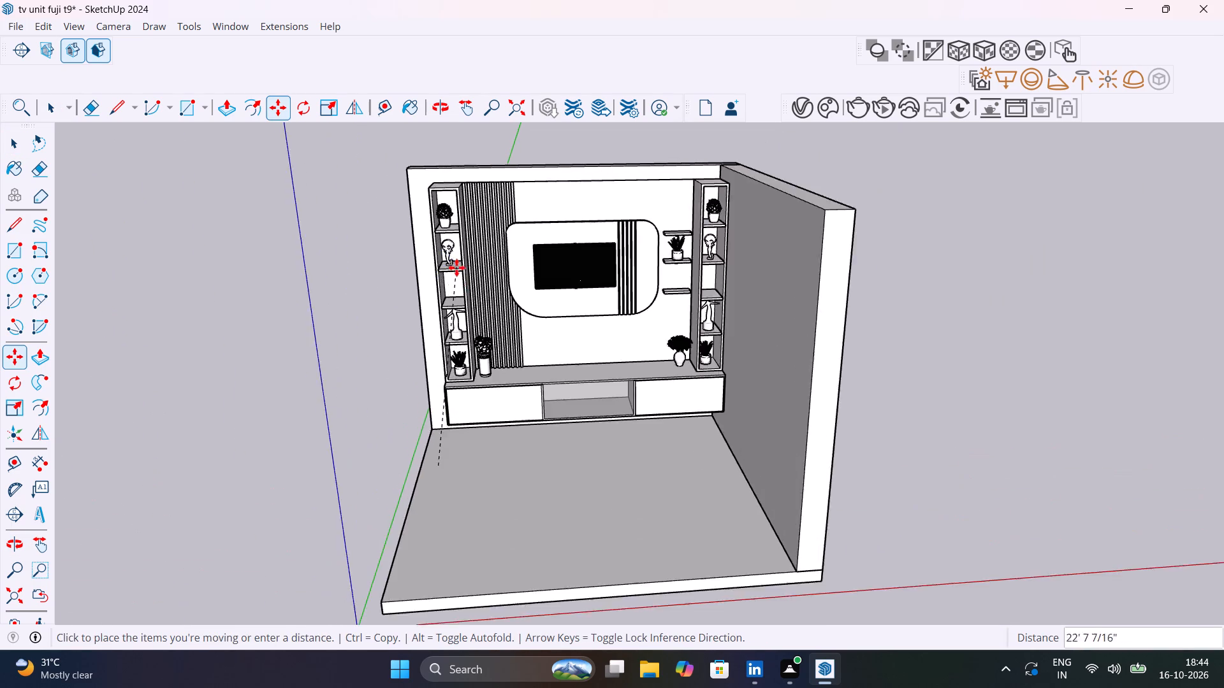
scroll(456, 268, "up", 19)
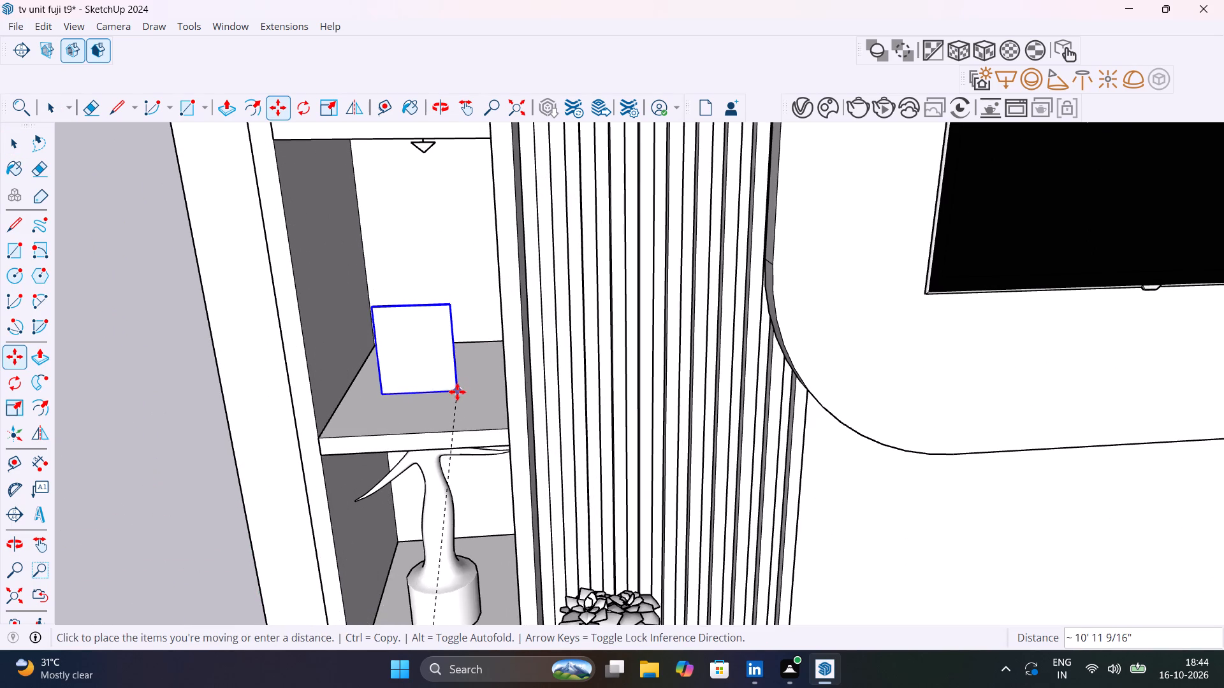
left_click(461, 403)
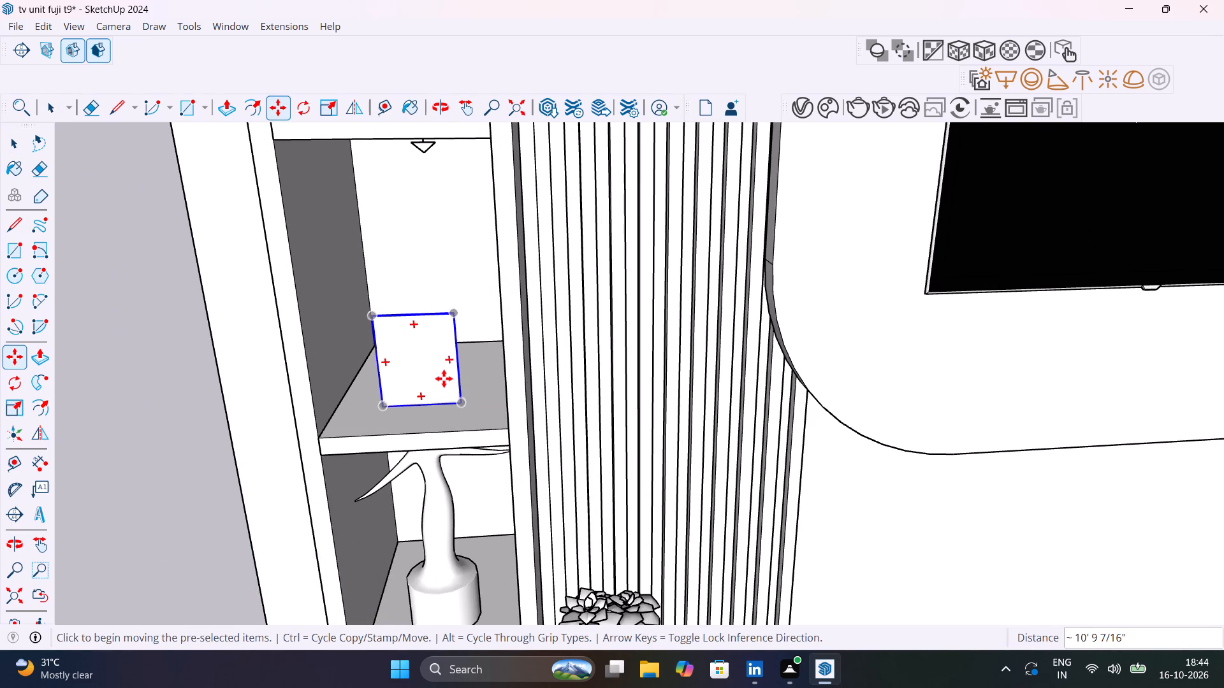
Scale the framed picture on the left tower's shelf up uniformly about its opposite corner to a factor of about 1.07.
key("s")
scroll(361, 311, "up", 15)
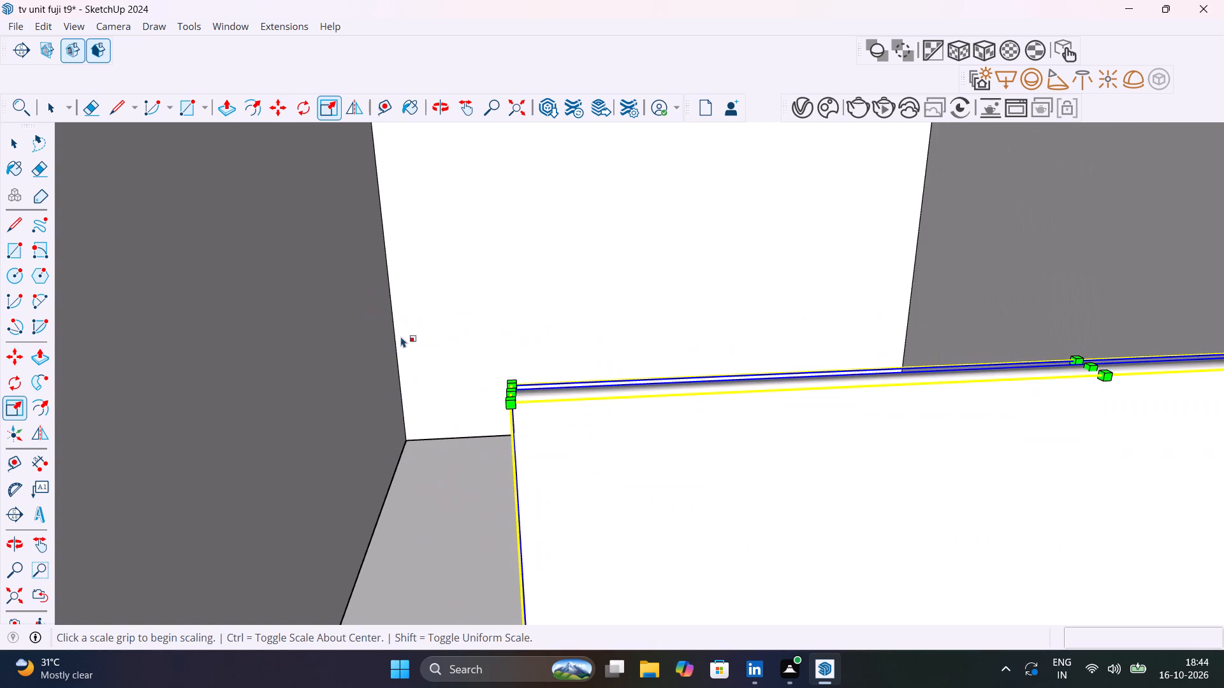
middle_click_drag(412, 350, 389, 319)
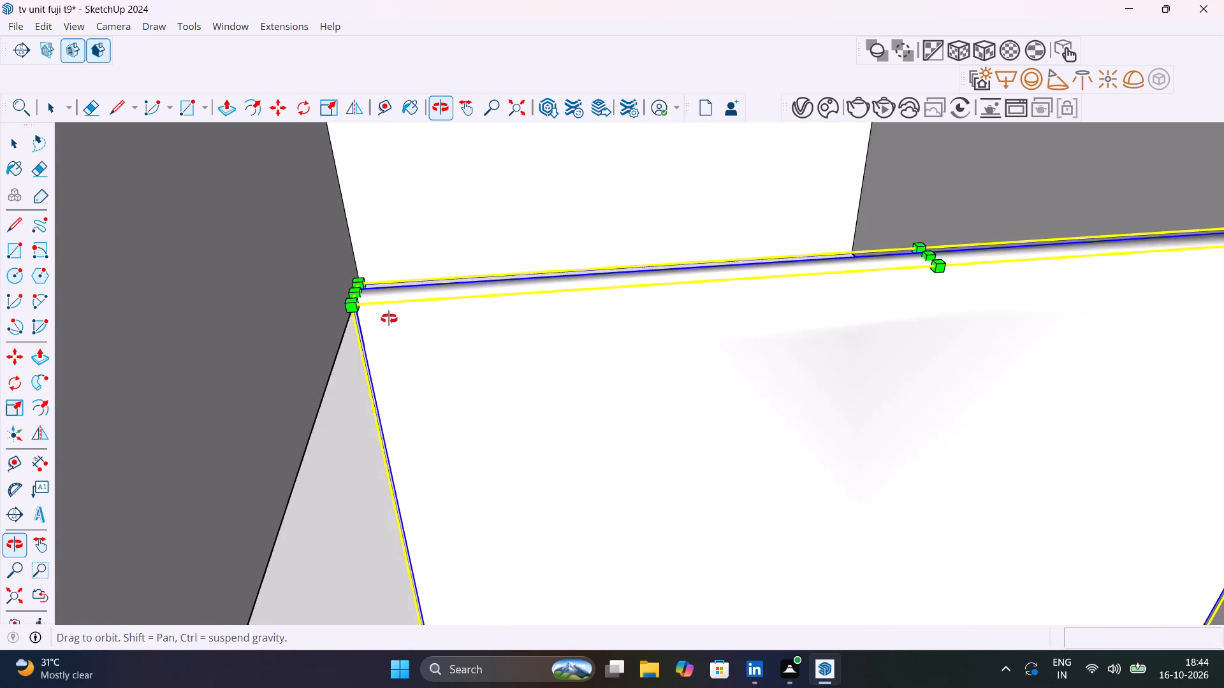
middle_click_drag(389, 319, 405, 386)
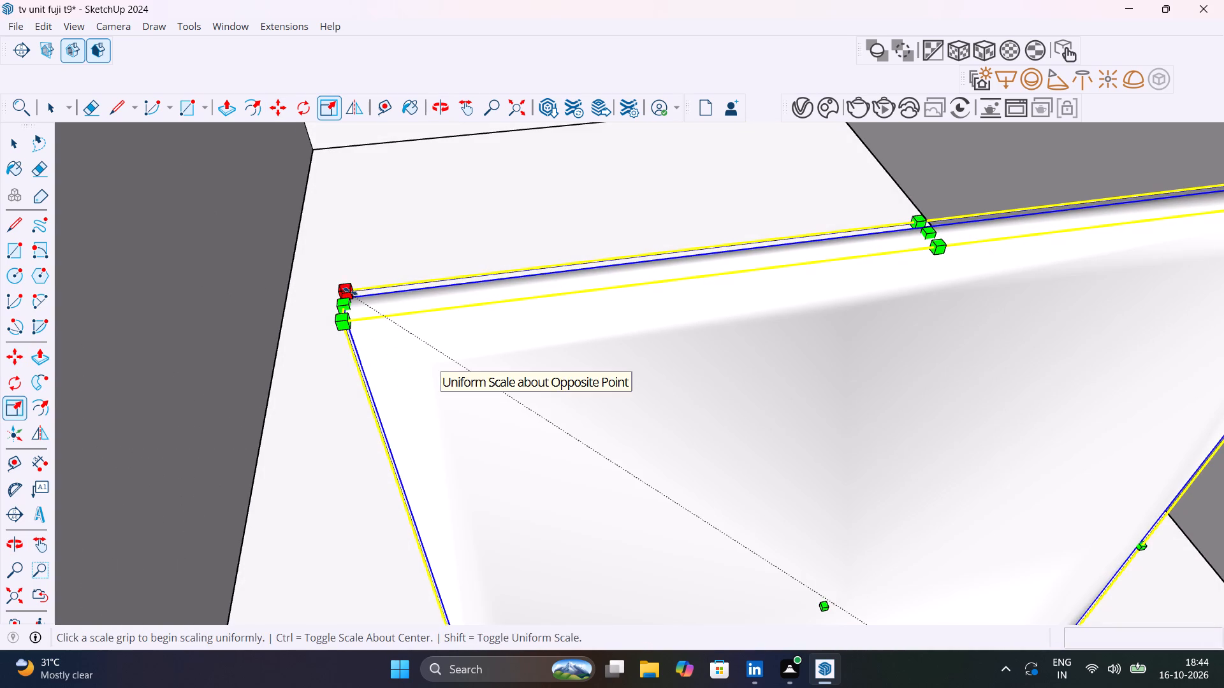
left_click(350, 291)
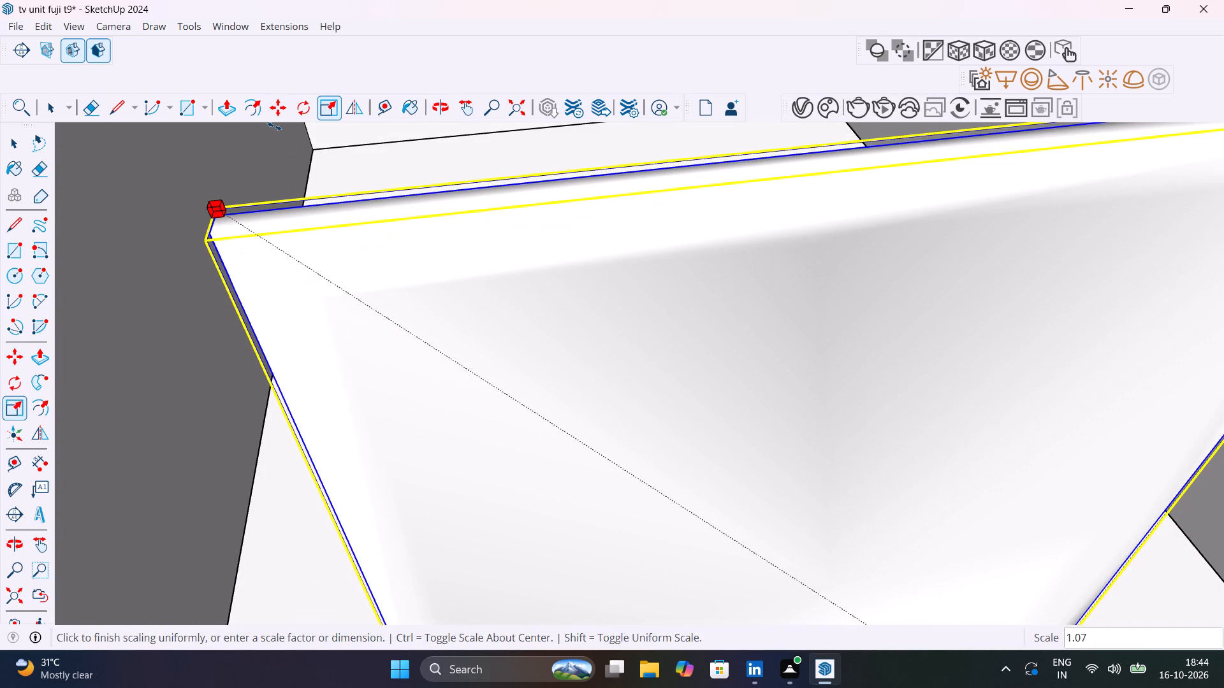
left_click(274, 126)
scroll(292, 178, "down", 14)
middle_click_drag(347, 317, 362, 281)
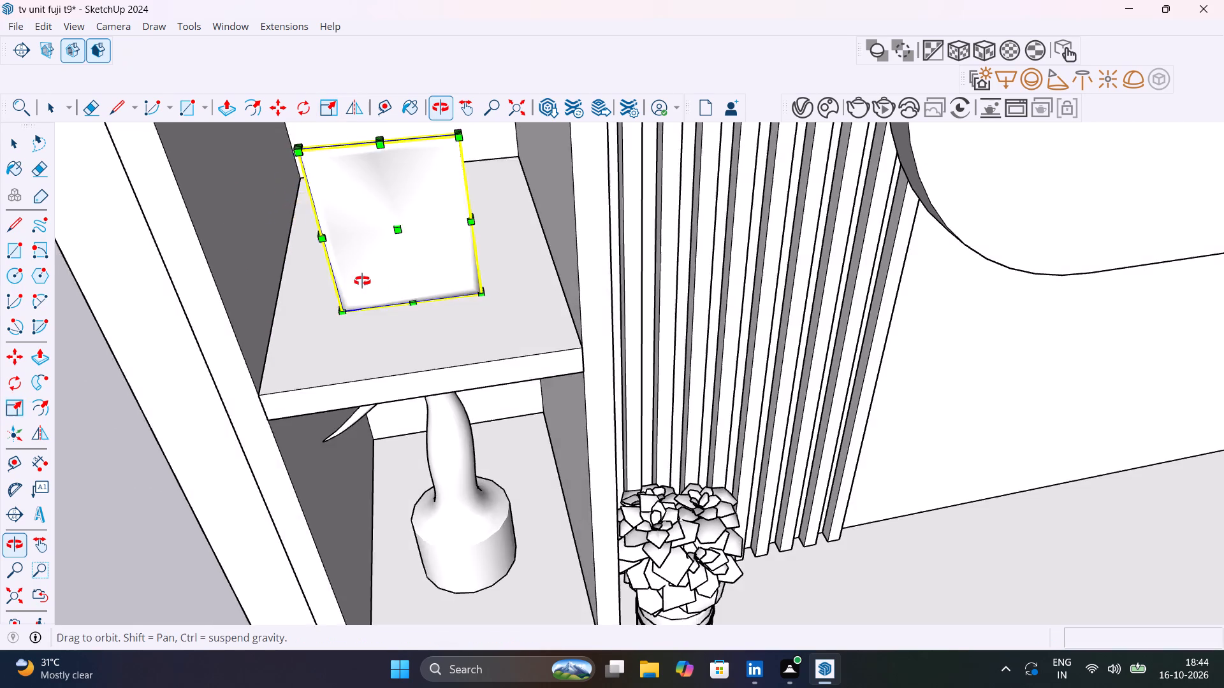
middle_click_drag(362, 281, 498, 210)
key("space")
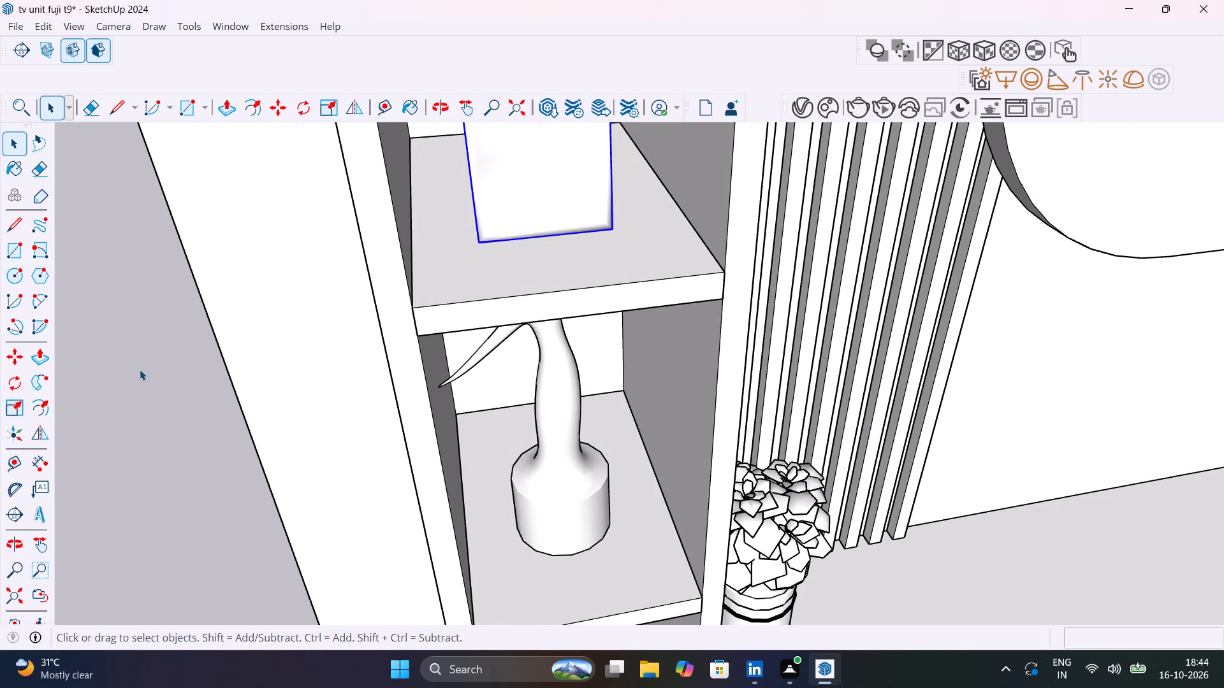
left_click(140, 369)
Copy the framed picture by its bottom corner about 9' 5 1/2" from the left tower onto the right tower's empty third shelf.
scroll(293, 345, "down", 6)
left_click(421, 280)
key("m")
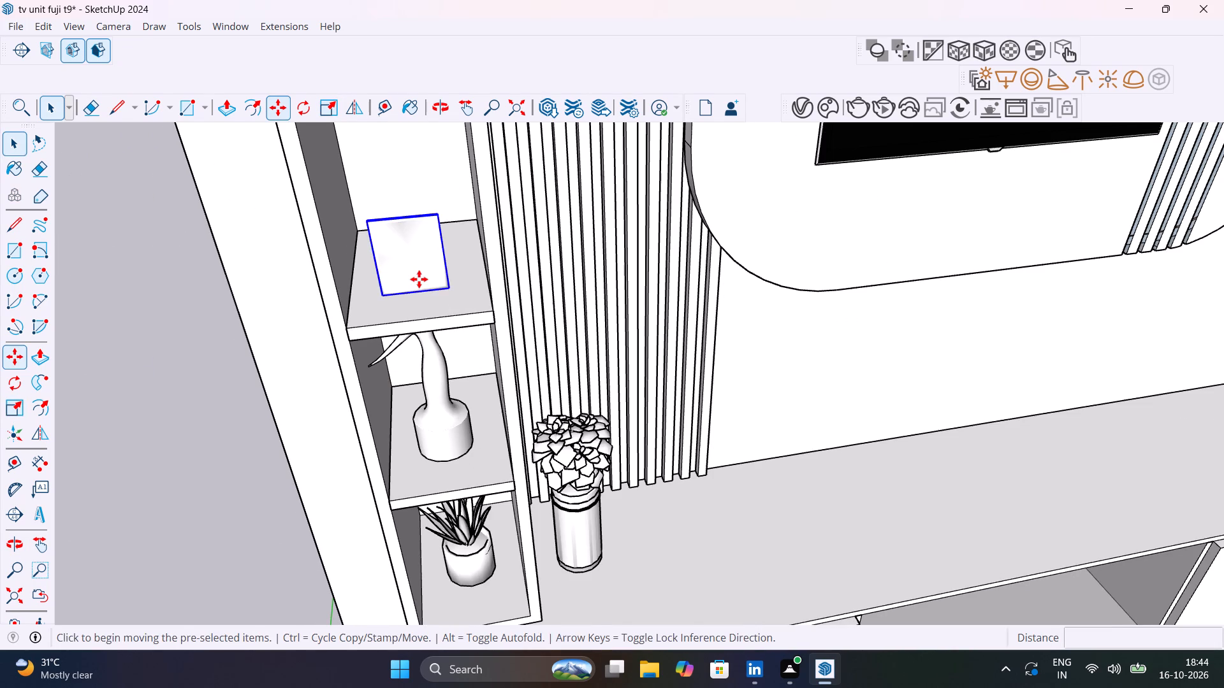
left_click(382, 296)
scroll(437, 290, "down", 15)
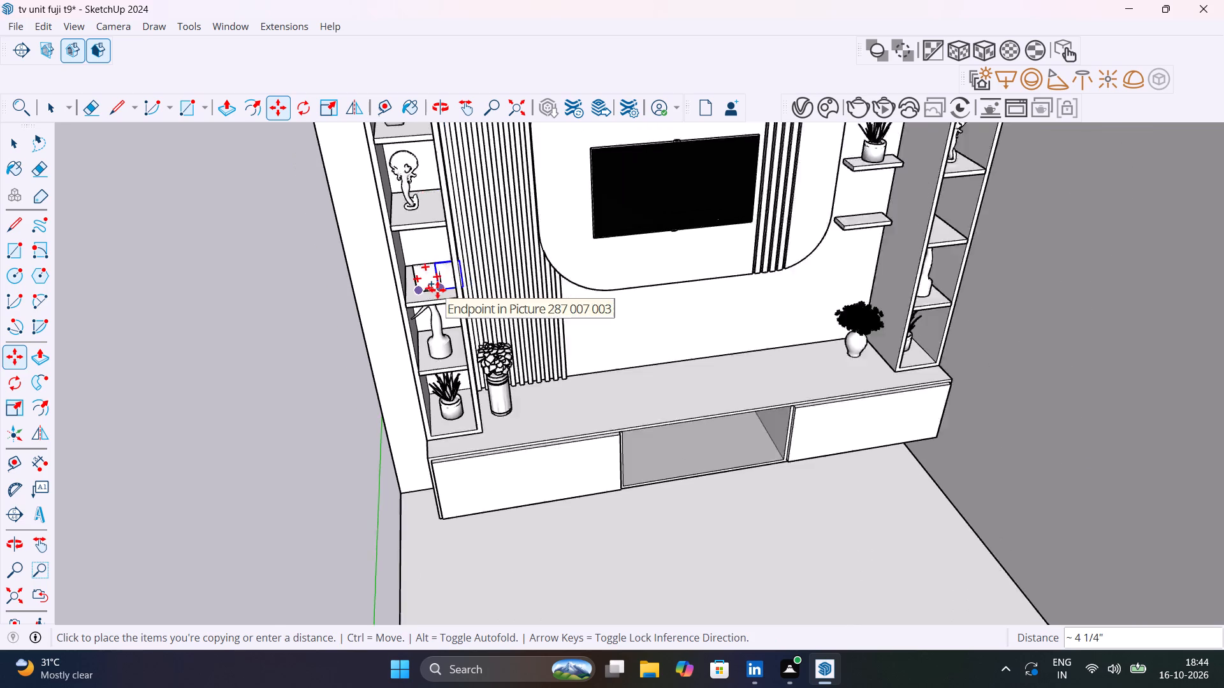
scroll(801, 240, "up", 8)
middle_click_drag(801, 241, 749, 213)
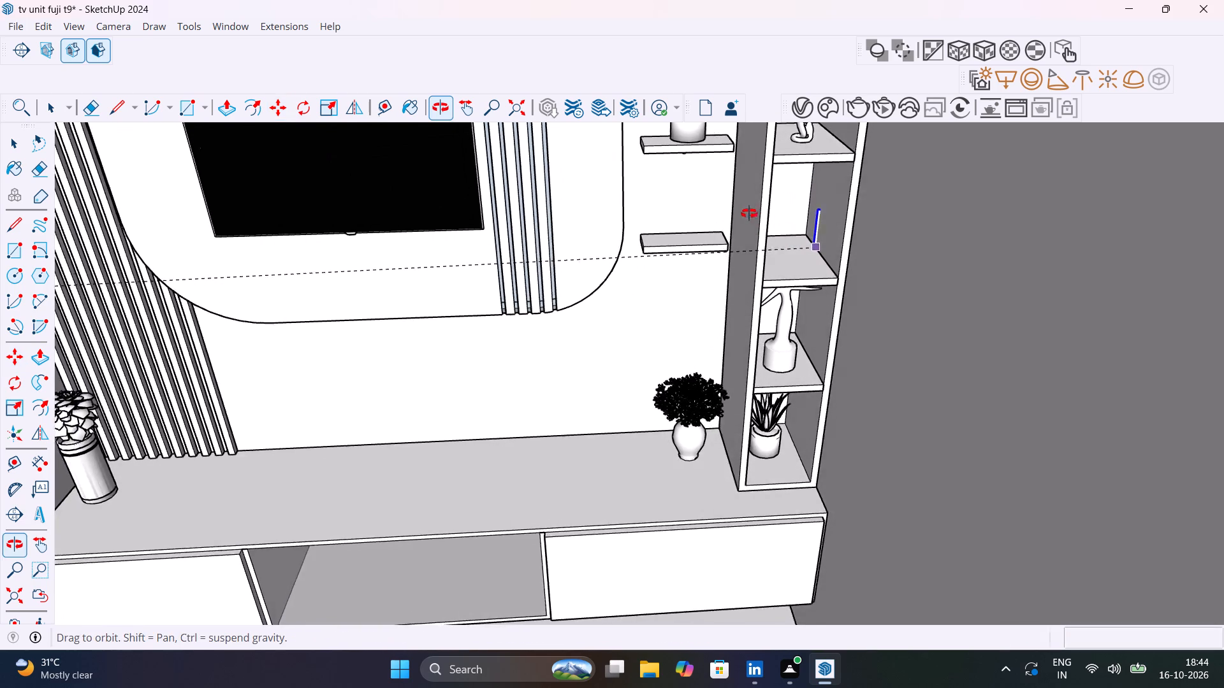
middle_click_drag(749, 213, 747, 213)
scroll(747, 213, "up", 1)
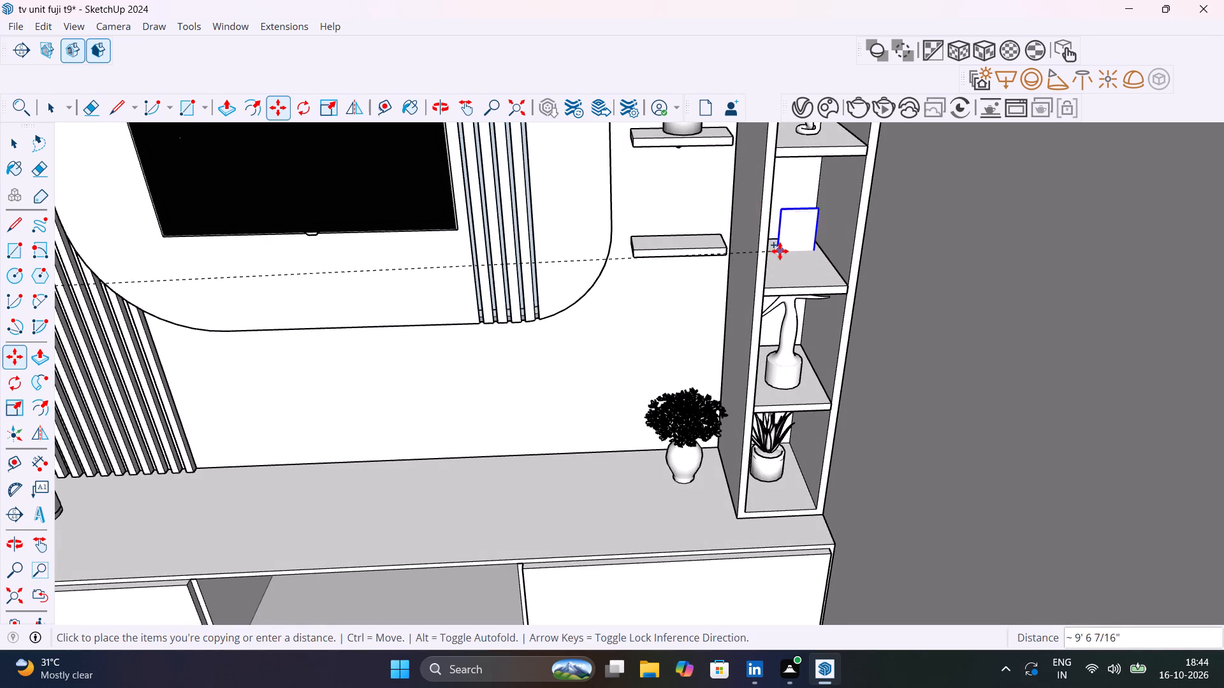
left_click(776, 257)
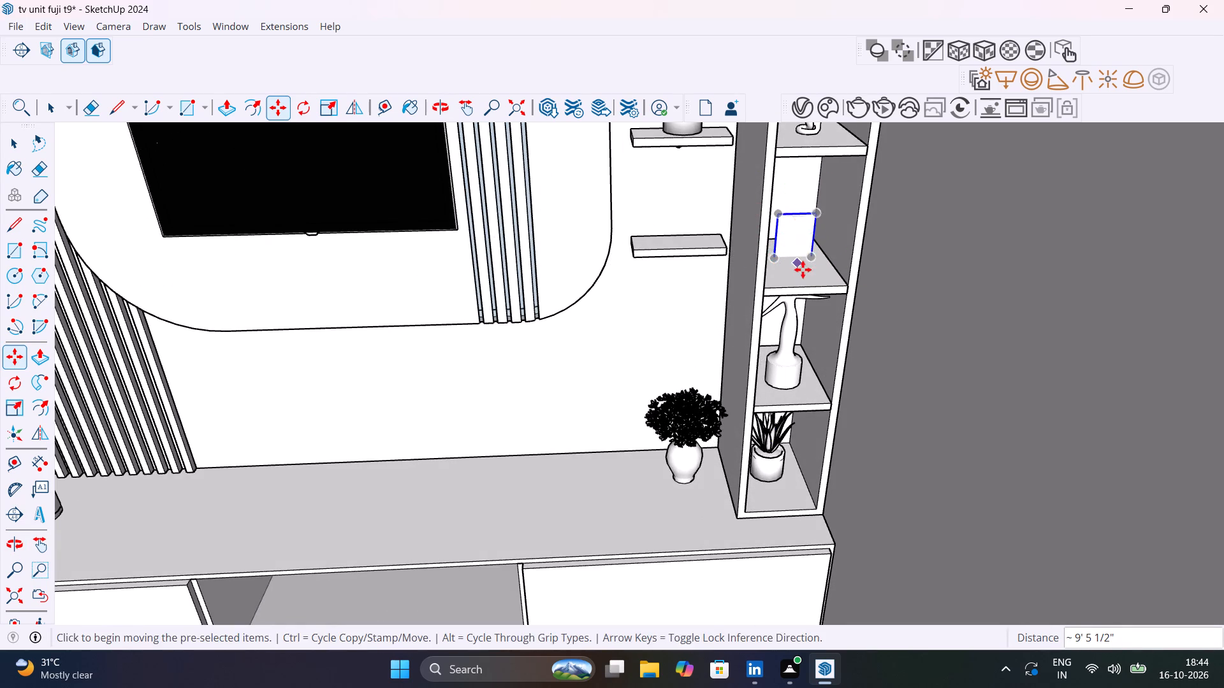
Nudge the copied framed picture by its bottom corner about 3/16" on the right tower's shelf and deselect it.
middle_click_drag(803, 269, 778, 220)
key("space")
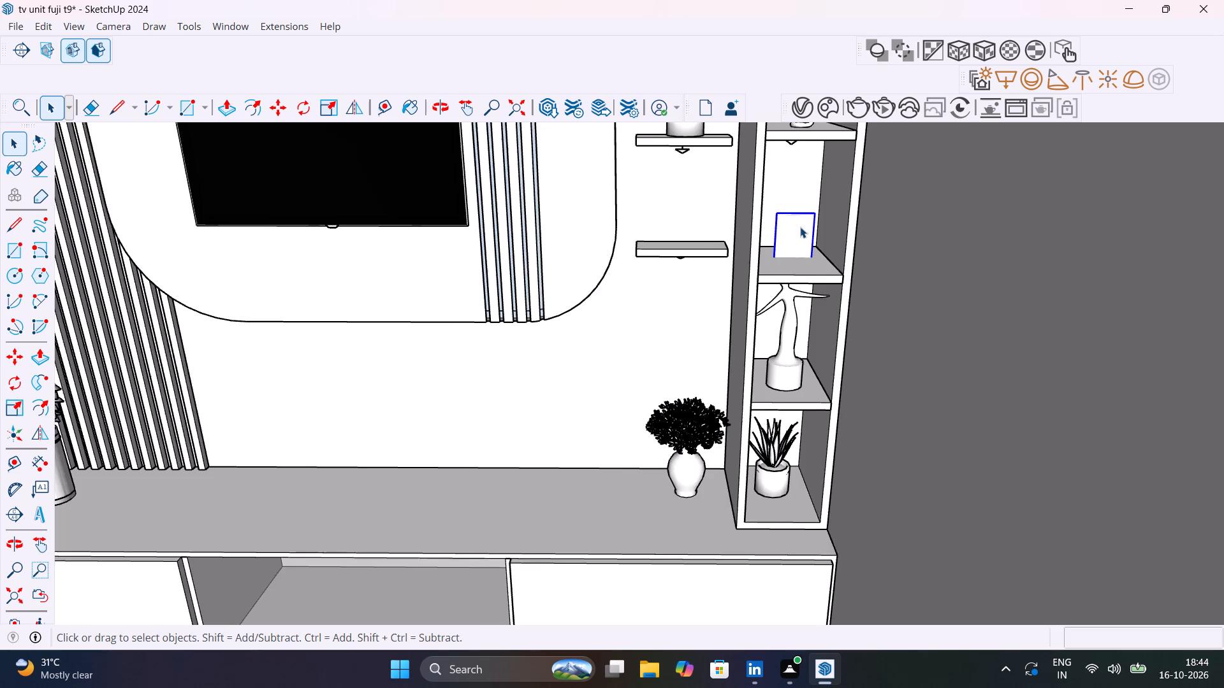
scroll(800, 227, "up", 1)
left_click(800, 227)
key("m")
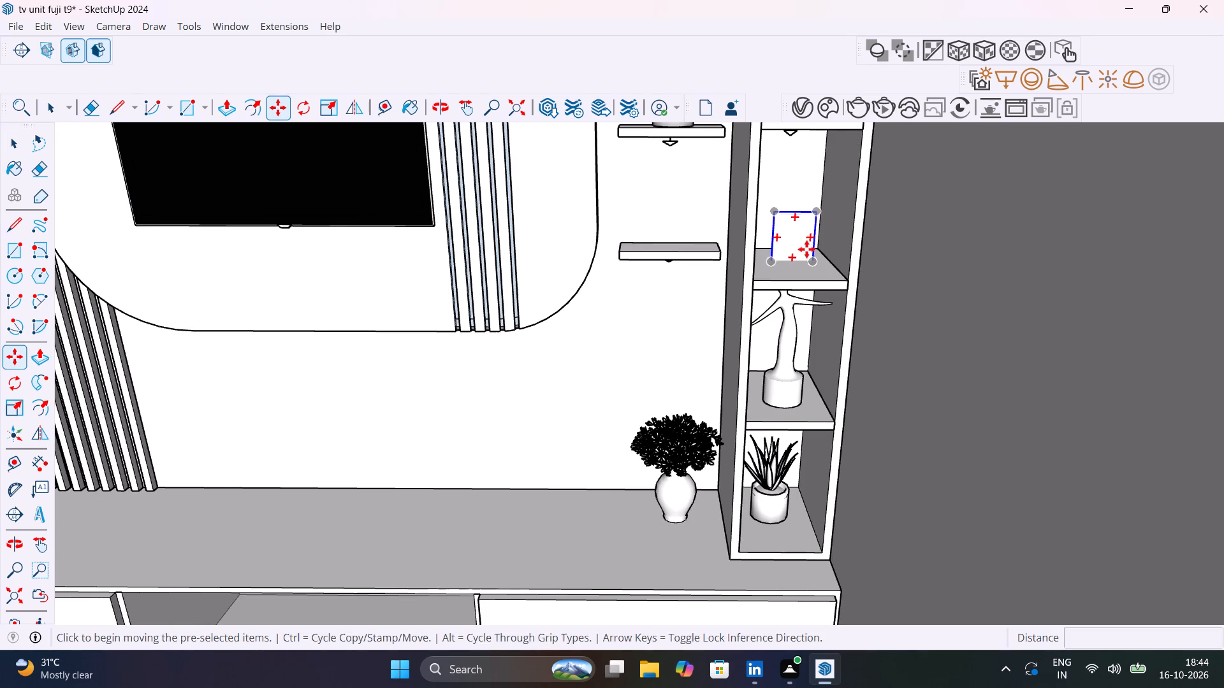
left_click(815, 261)
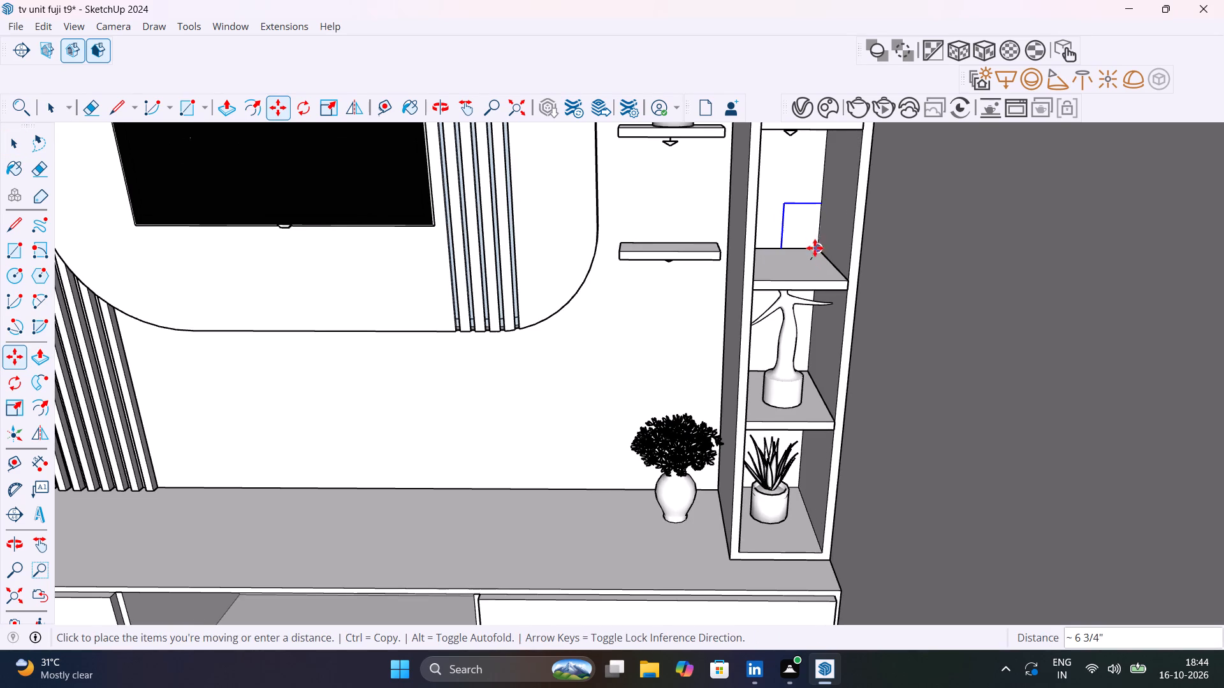
scroll(810, 262, "up", 1)
middle_click_drag(810, 262, 790, 231)
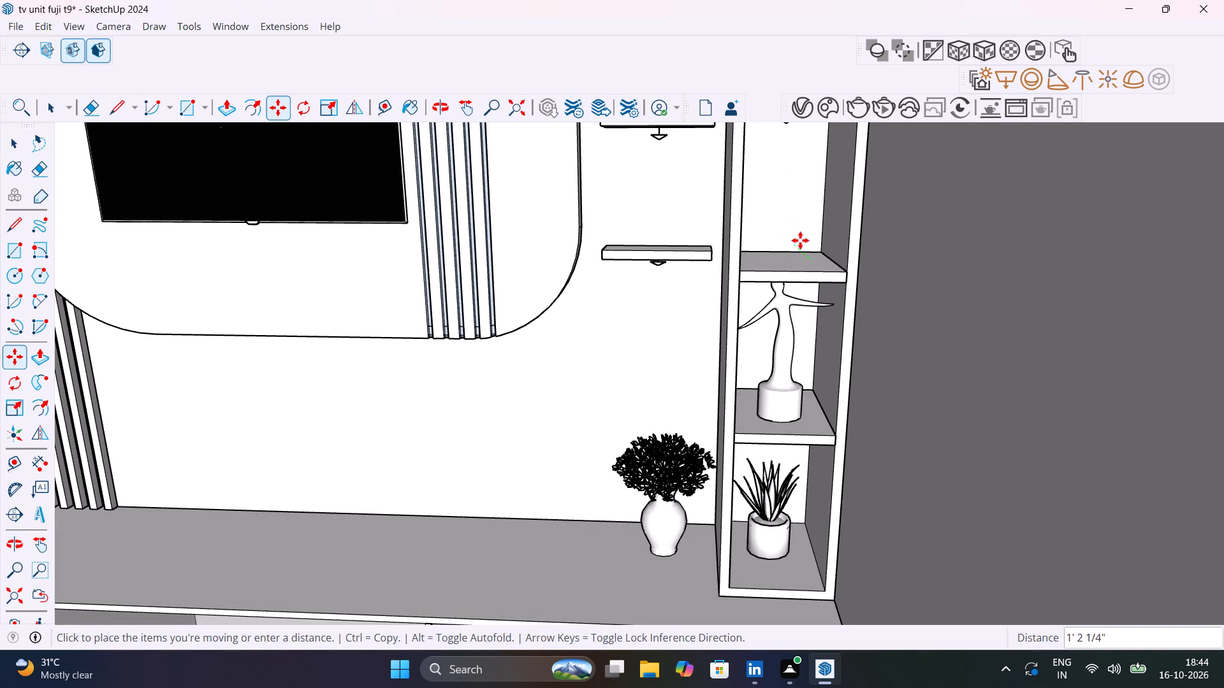
left_click(808, 255)
key("space")
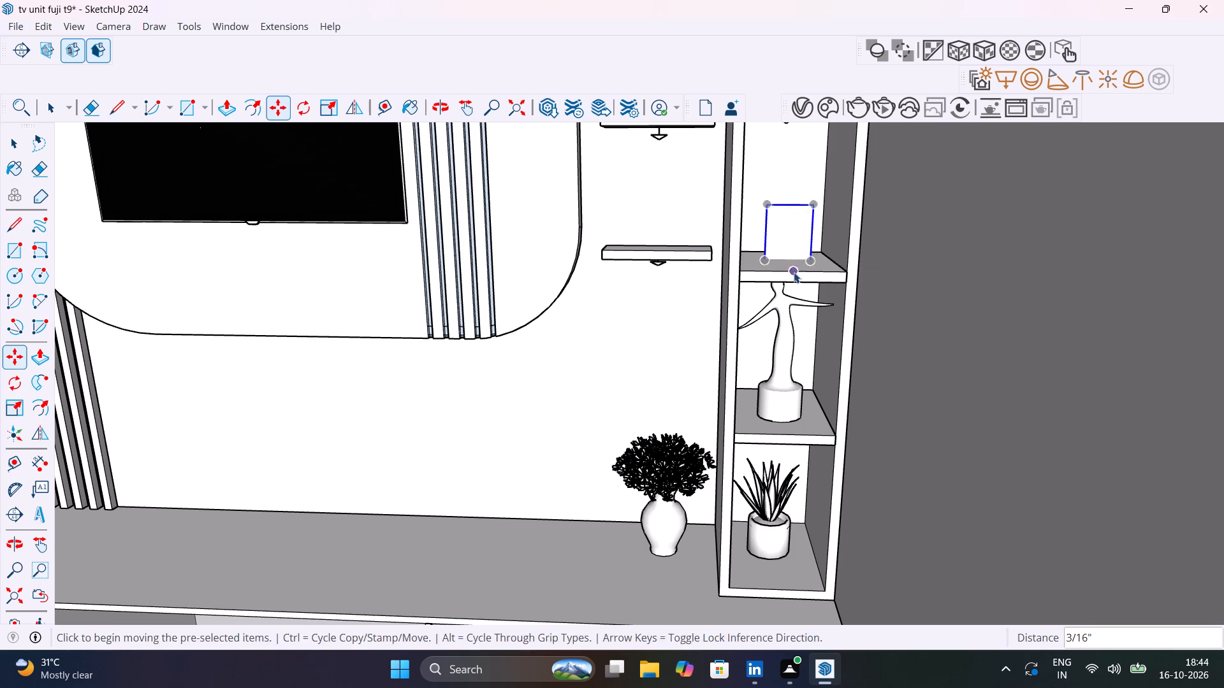
scroll(794, 272, "down", 14)
left_click(396, 306)
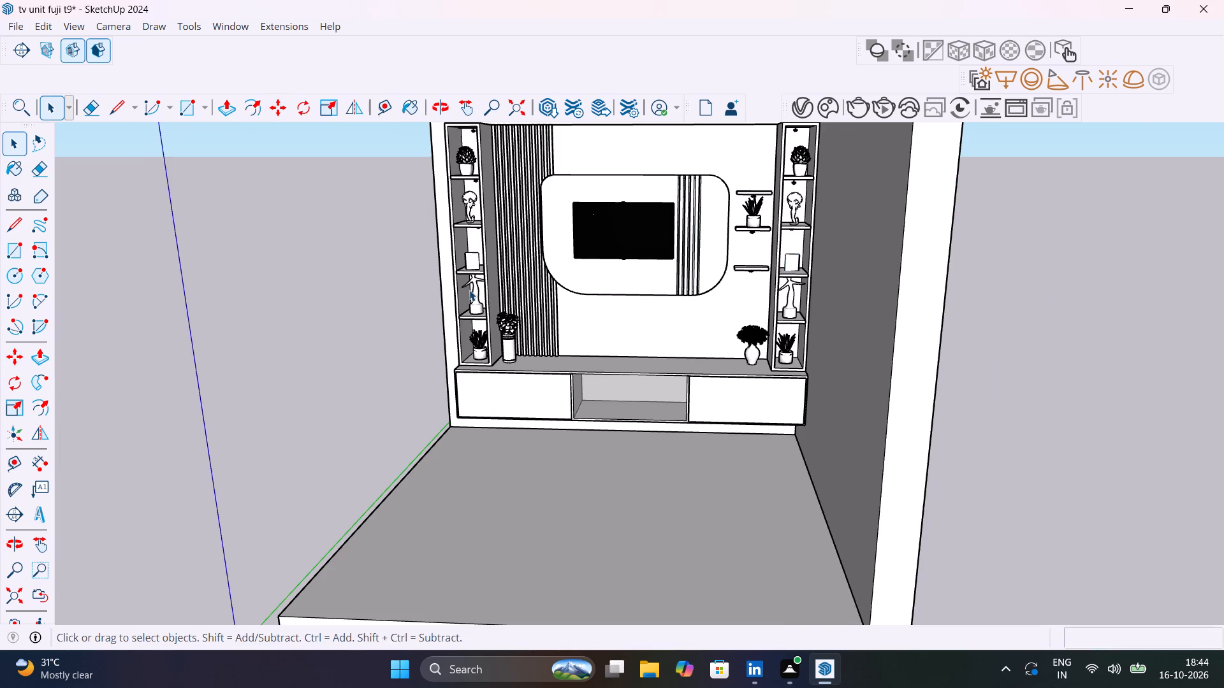
Place the downloaded trailing Plant 260 031 02 from Chaos Cosmos at the top floating shelf beside the TV panel.
middle_click_drag(521, 383, 594, 362, "shift")
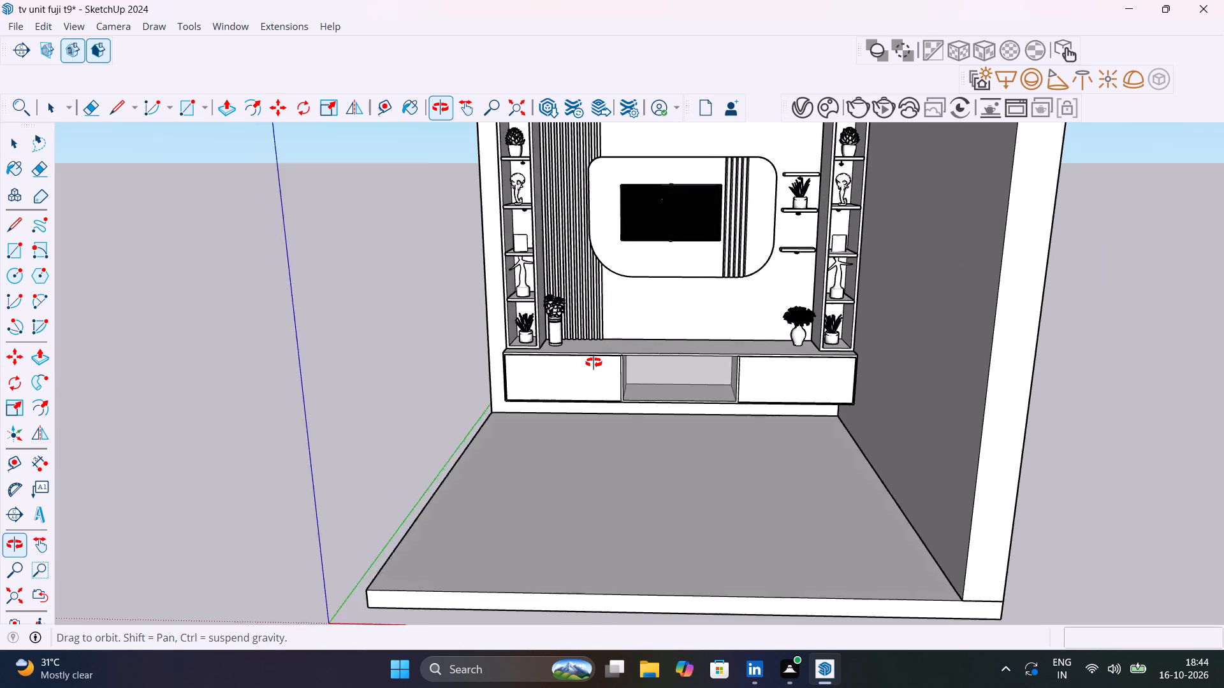
middle_click_drag(594, 362, 535, 421, "shift")
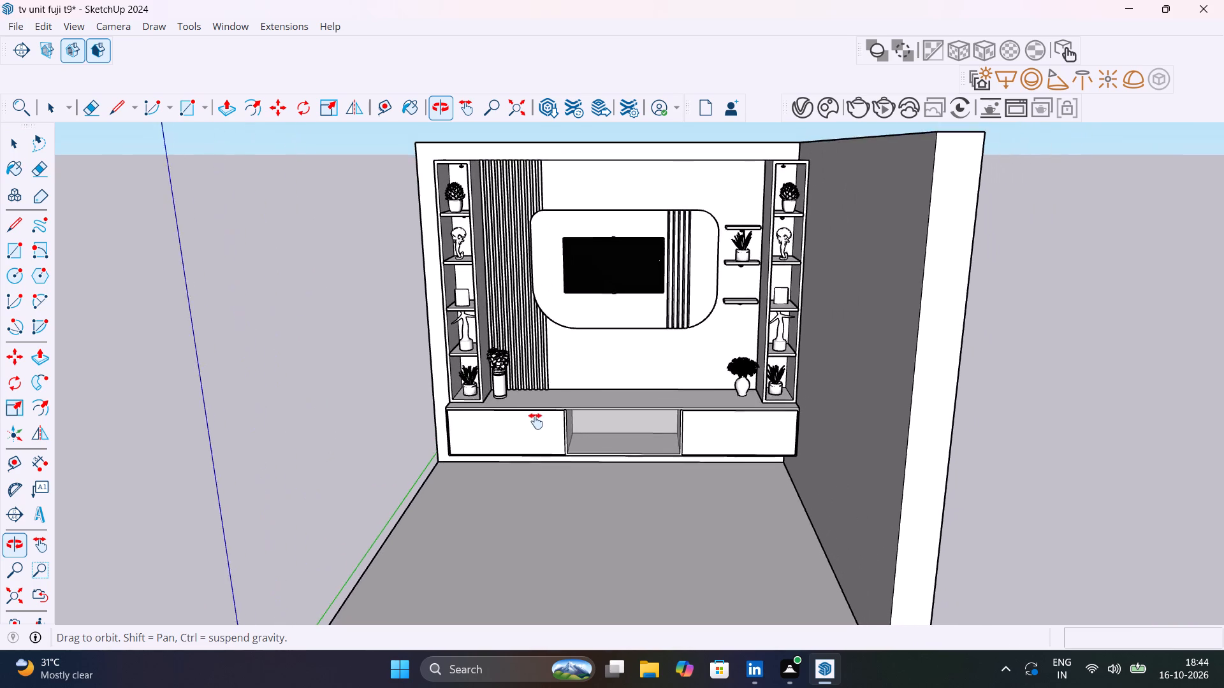
middle_click_drag(535, 421, 569, 375, "shift")
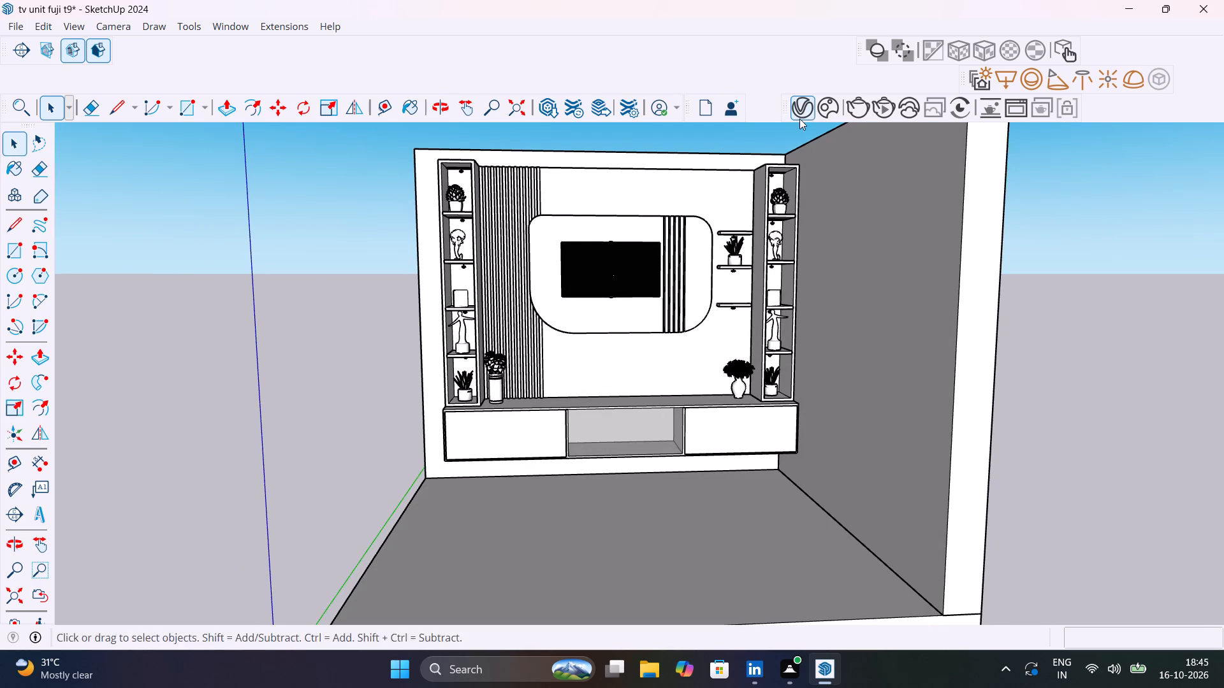
left_click(823, 112)
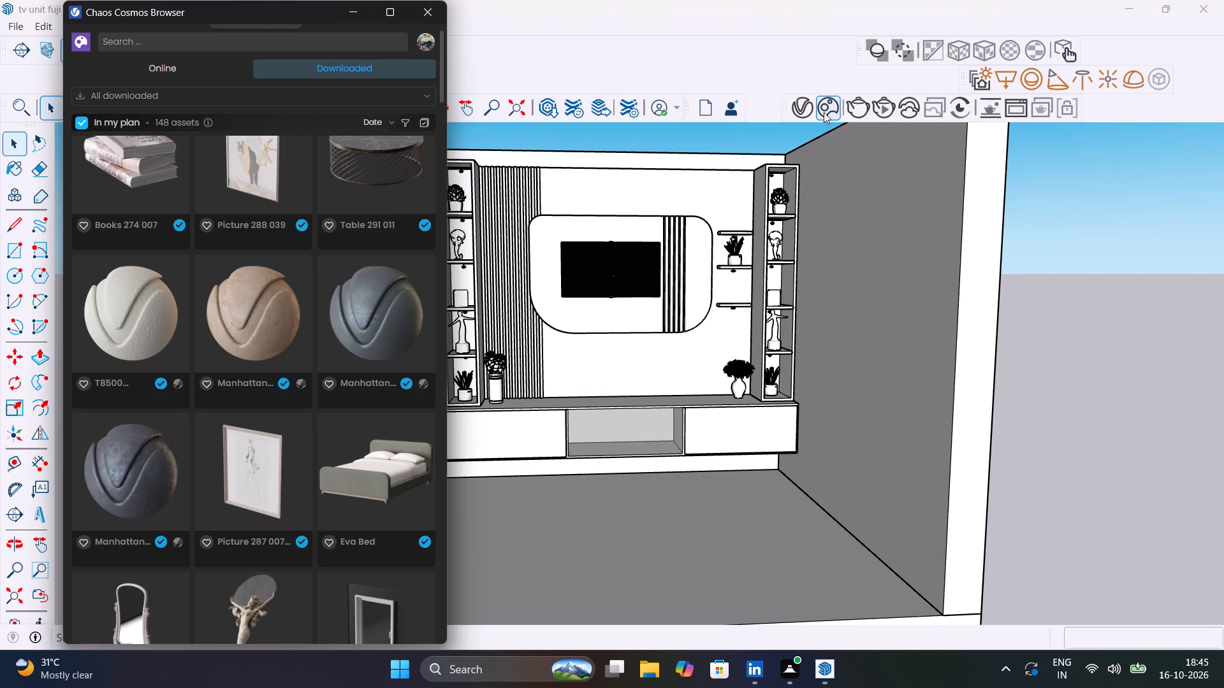
scroll(283, 297, "down", 20)
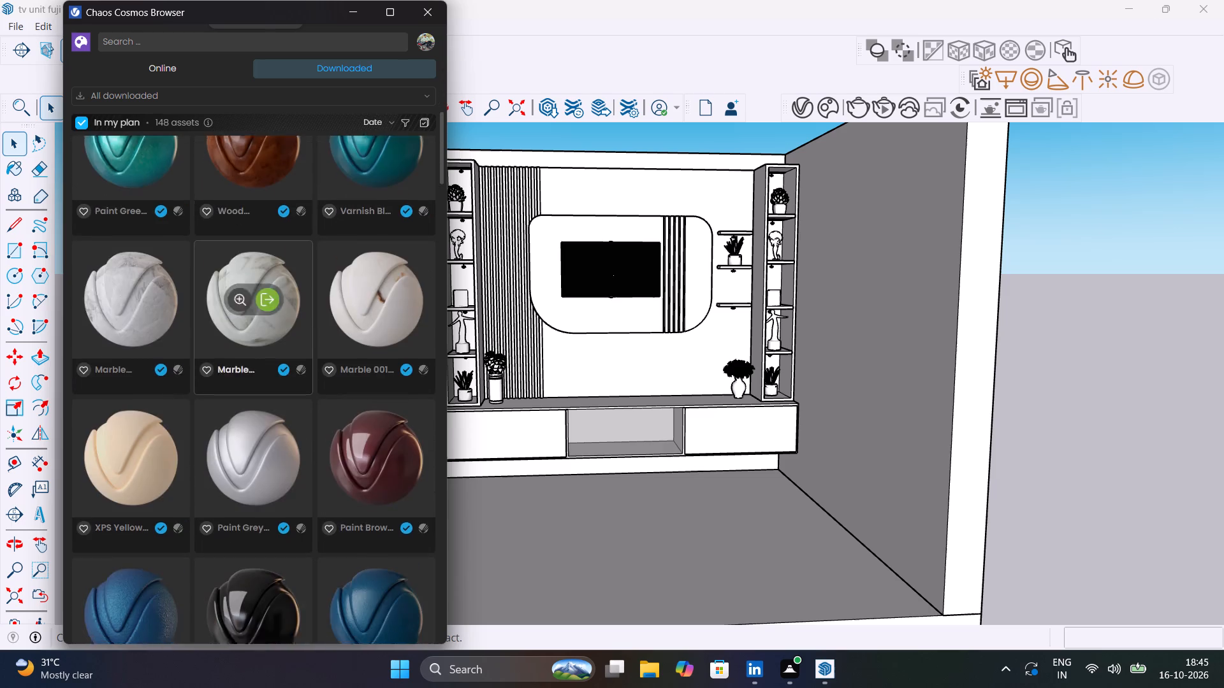
scroll(283, 297, "down", 19)
scroll(286, 296, "down", 7)
scroll(286, 296, "up", 5)
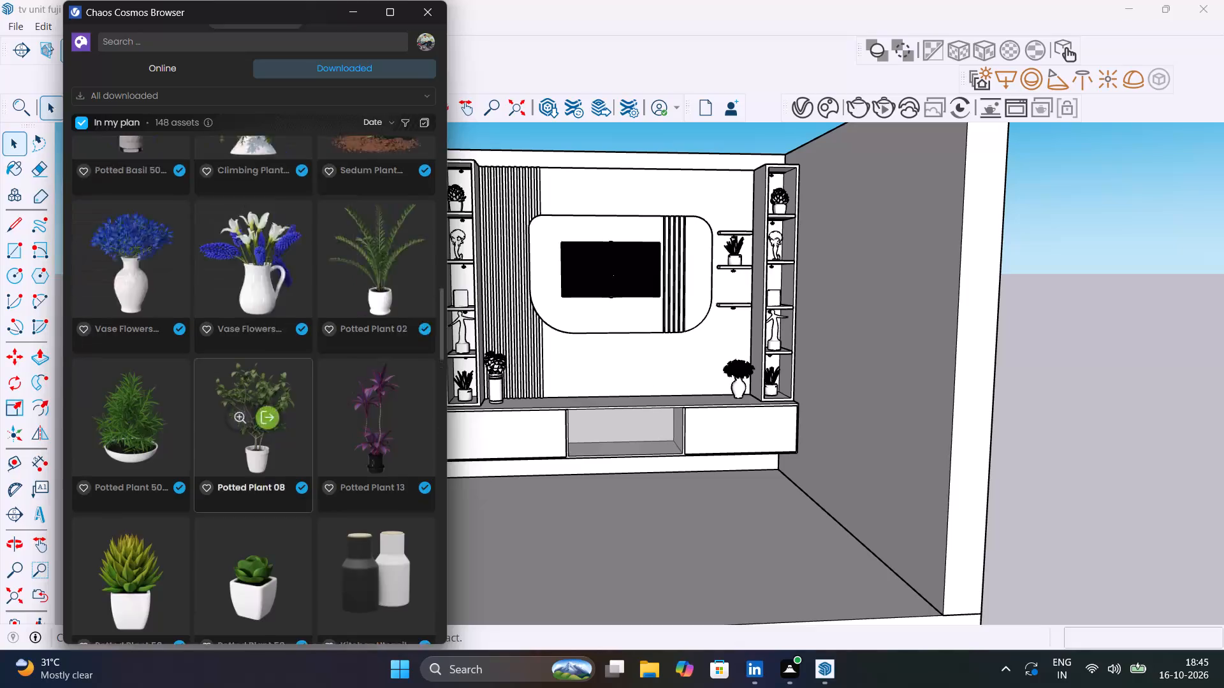
scroll(286, 296, "down", 2)
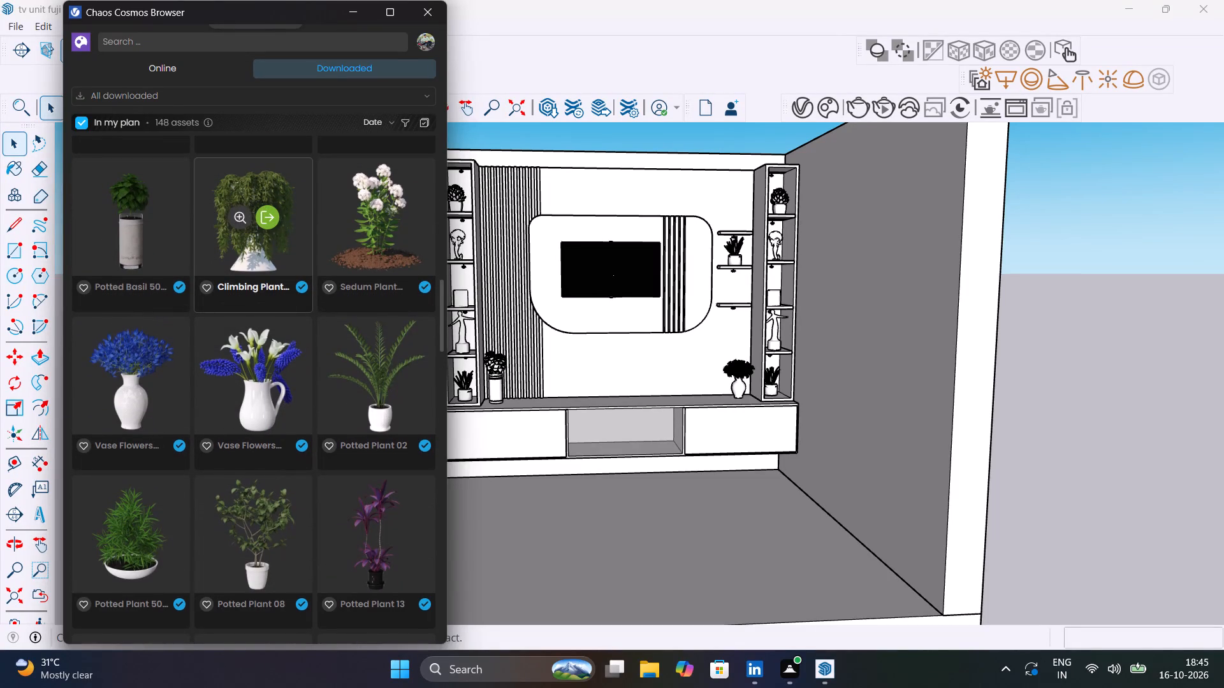
scroll(286, 296, "down", 13)
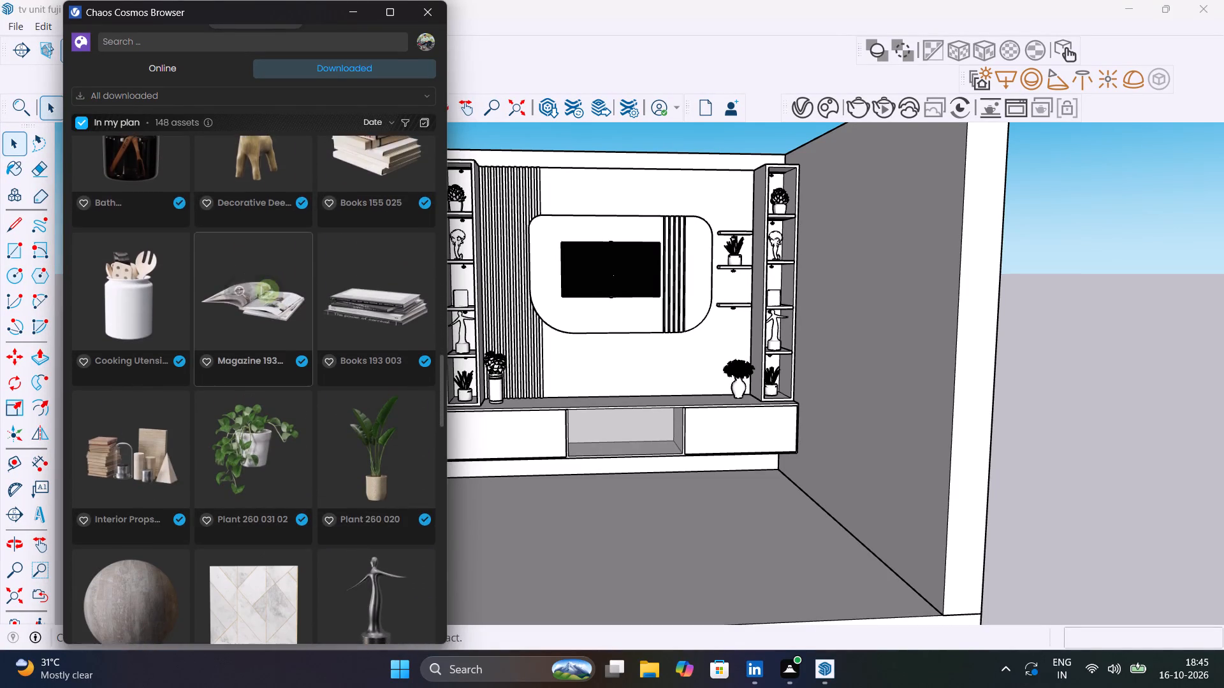
scroll(286, 296, "down", 2)
left_click(266, 298)
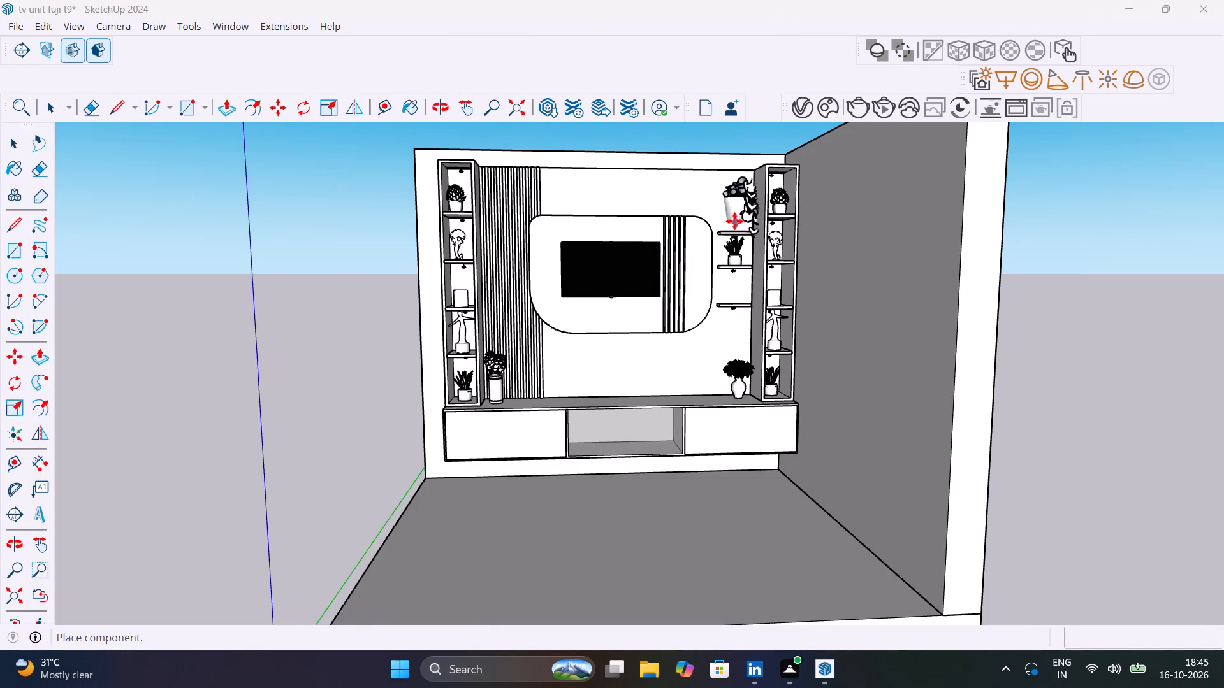
scroll(734, 221, "up", 12)
middle_click_drag(741, 278, 720, 427)
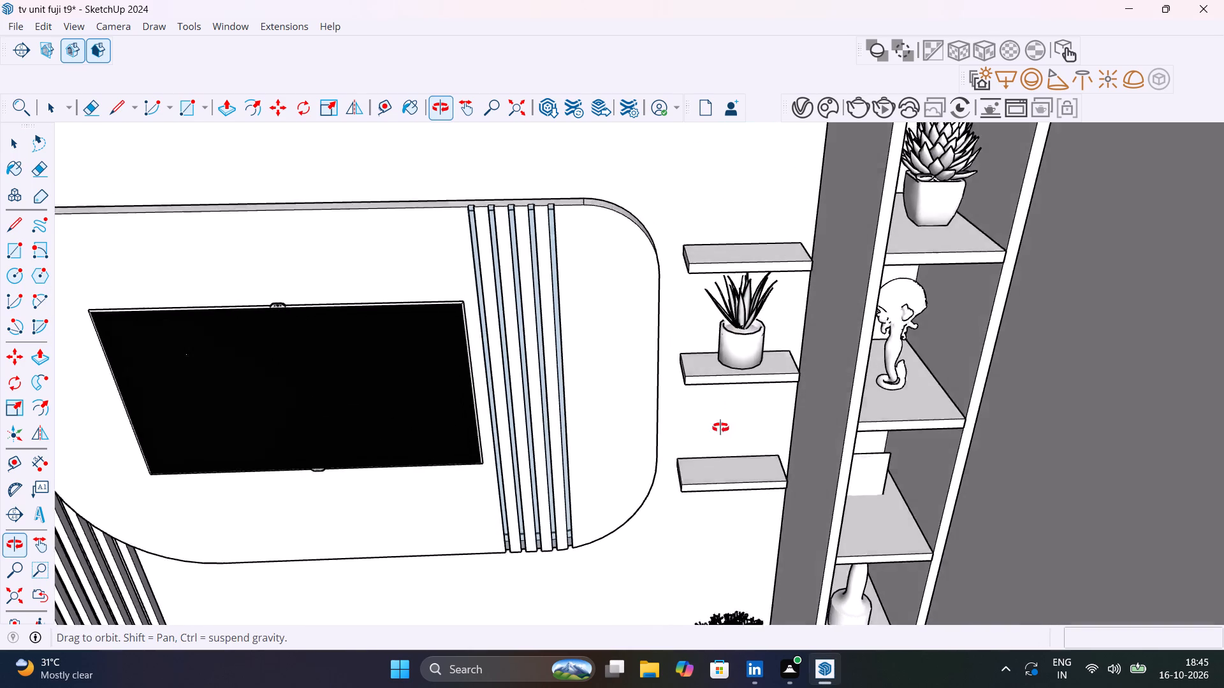
middle_click_drag(720, 427, 703, 481)
left_click(739, 268)
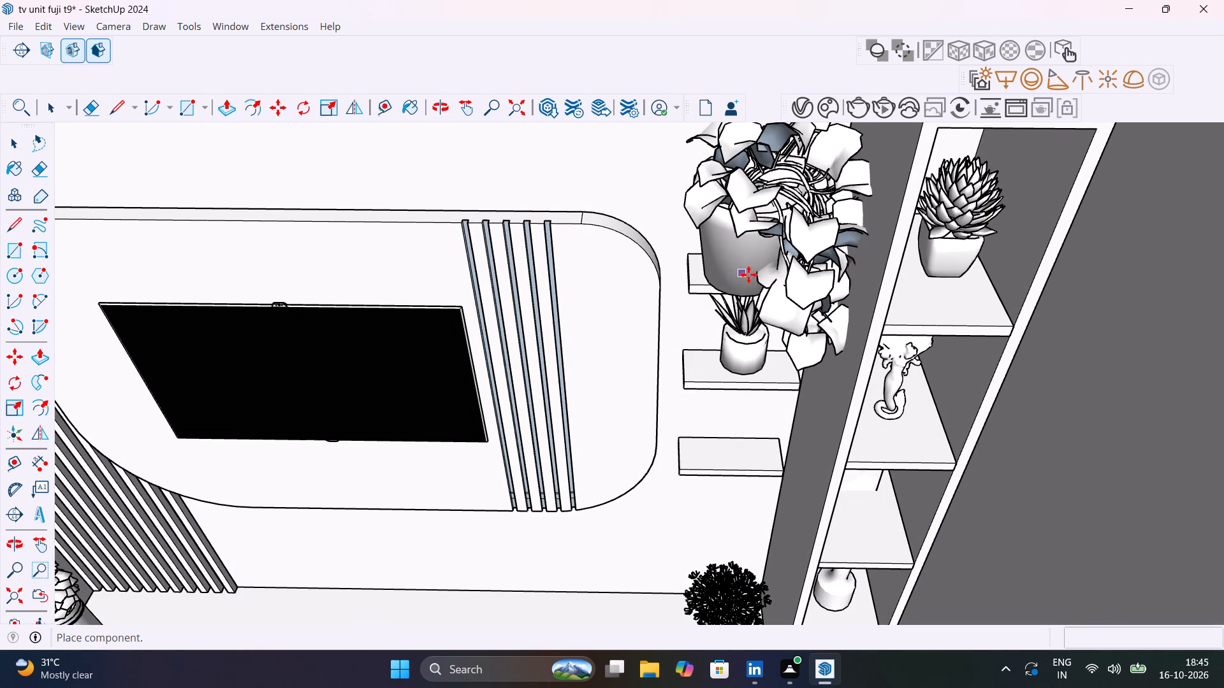
scroll(748, 275, "down", 5)
key("Escape")
Scale the trailing plant down uniformly from its bottom corner to a factor of about 0.49.
left_click(760, 249)
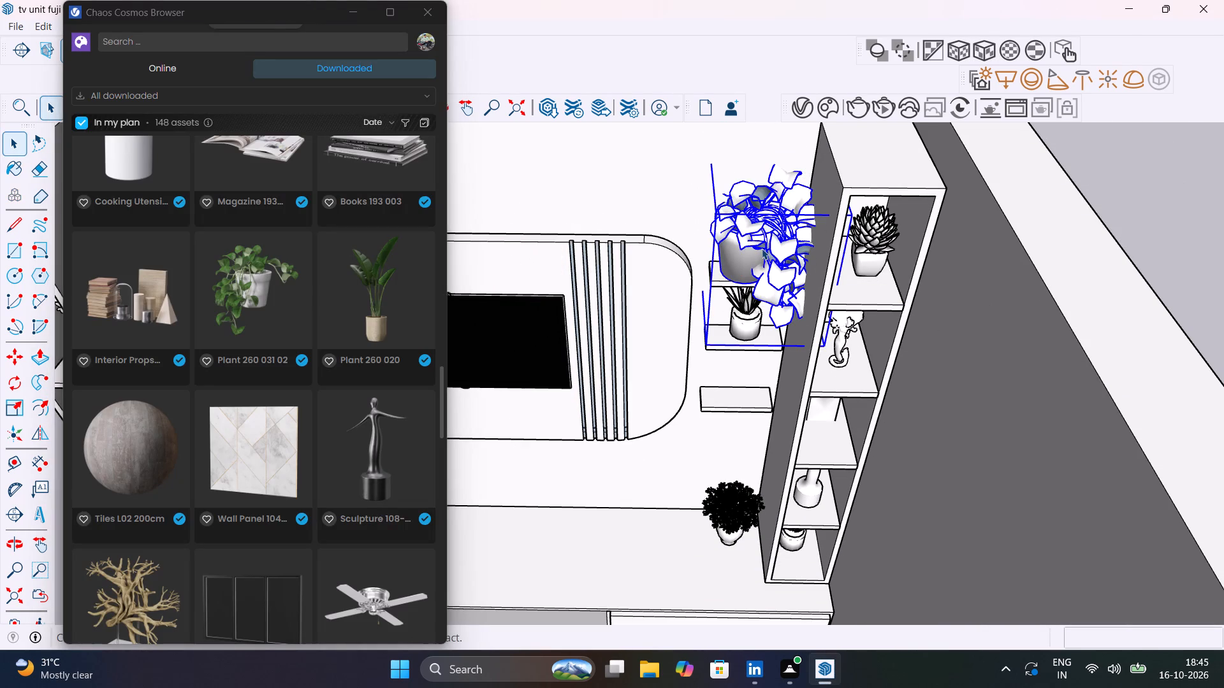
key("s")
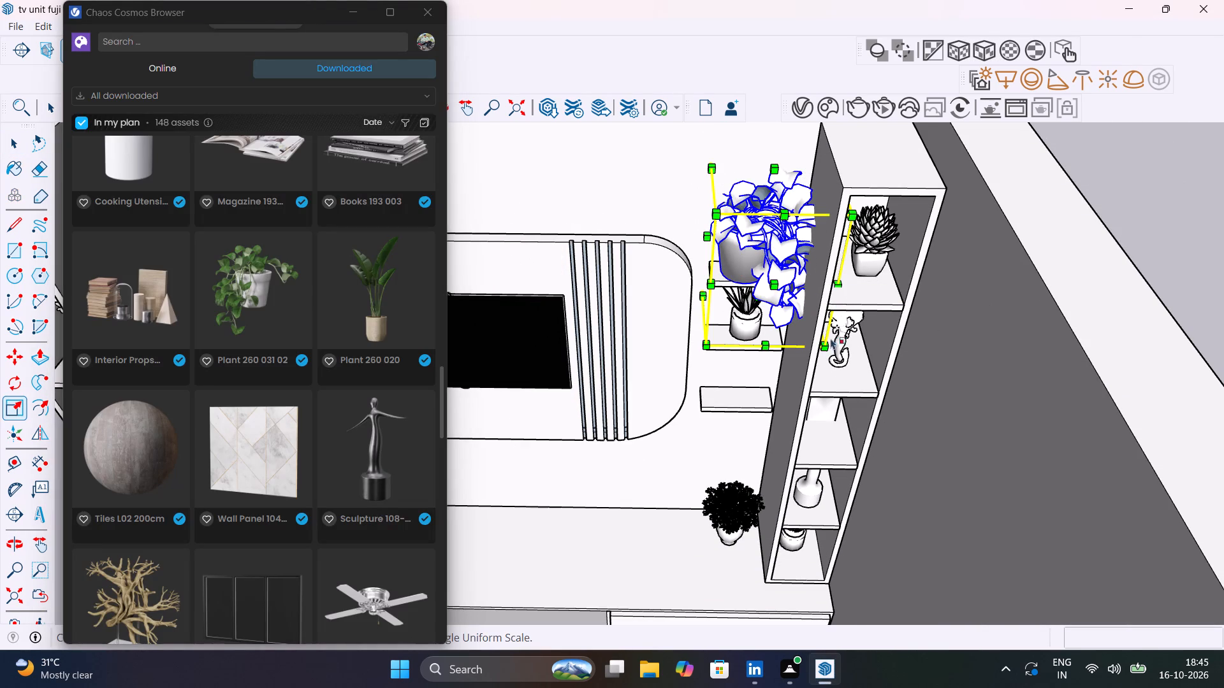
left_click(826, 346)
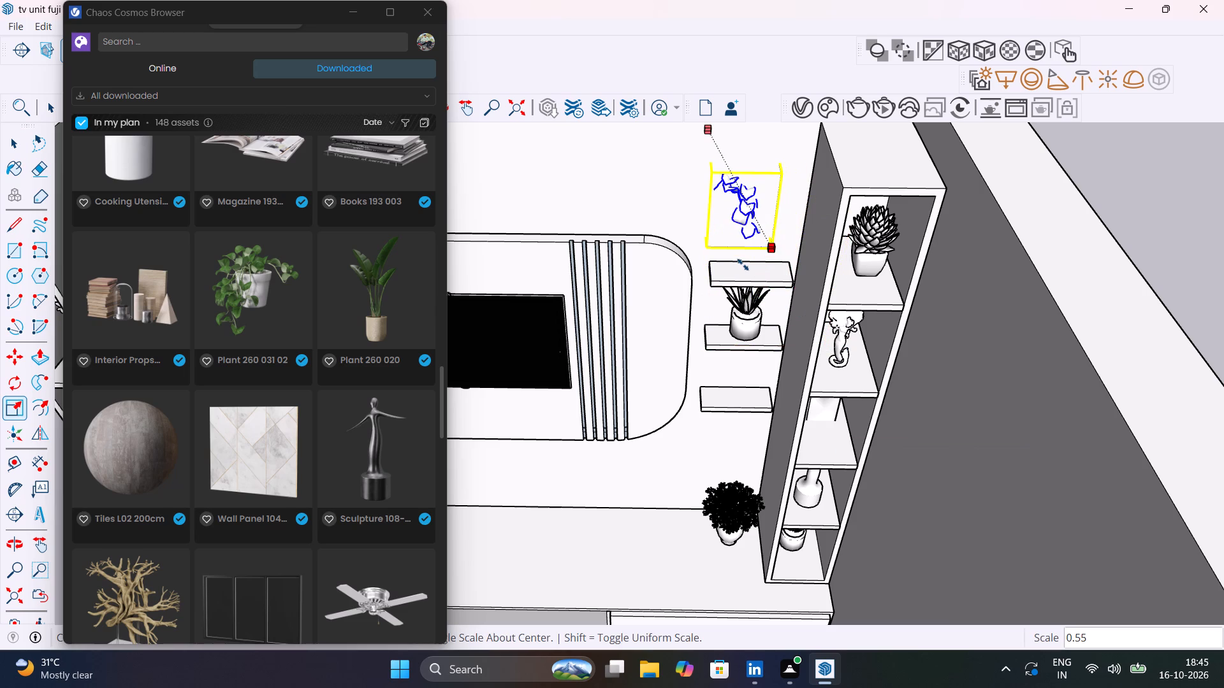
middle_click_drag(743, 264, 746, 283, "shift")
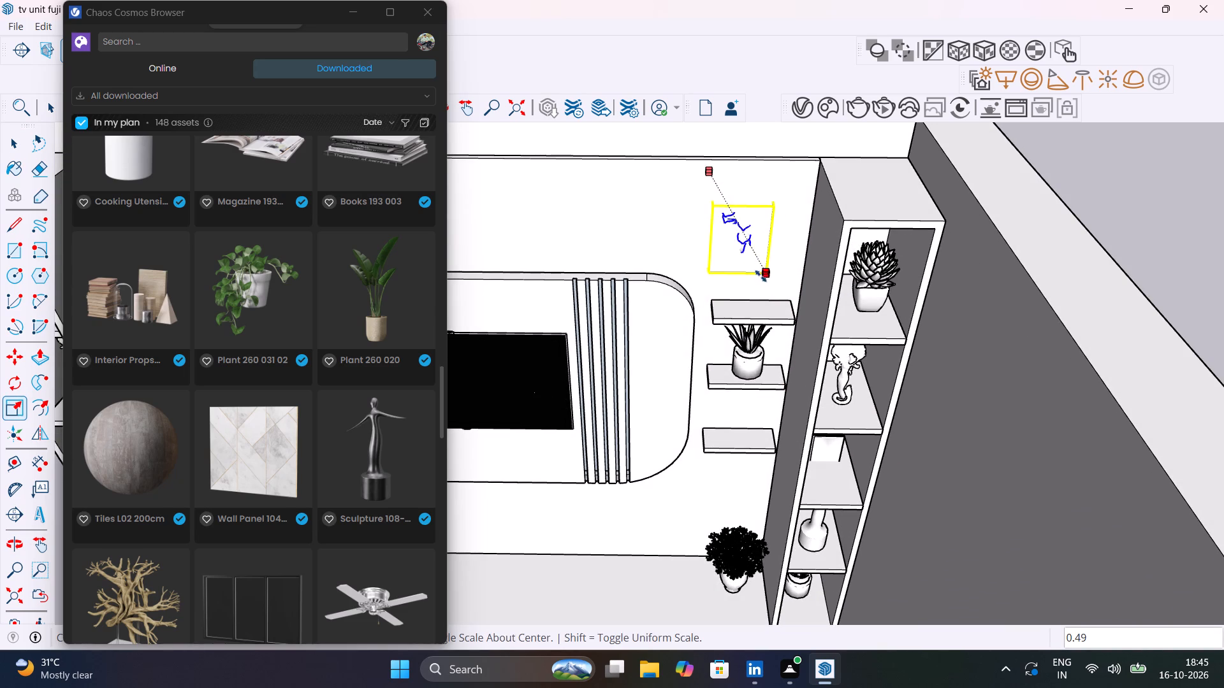
left_click(761, 276)
Move the scaled trailing plant by its bottom corner about 7 3/8" onto the top floating shelf.
key("m")
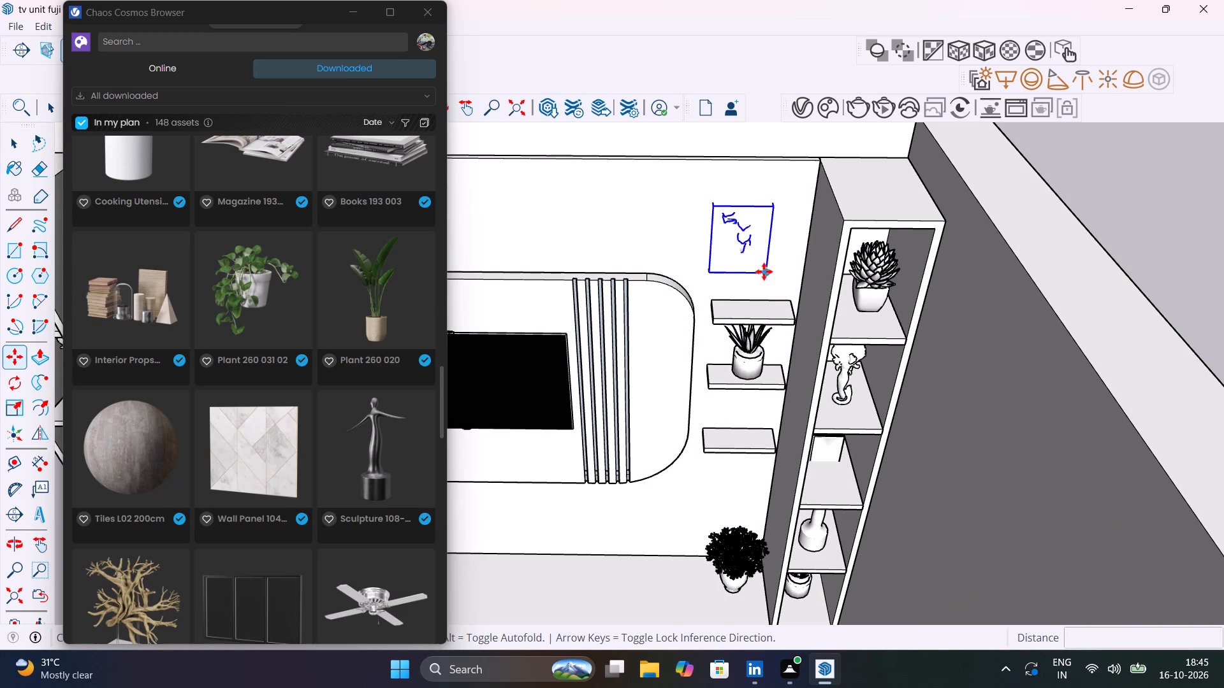
left_click(764, 271)
scroll(775, 331, "up", 9)
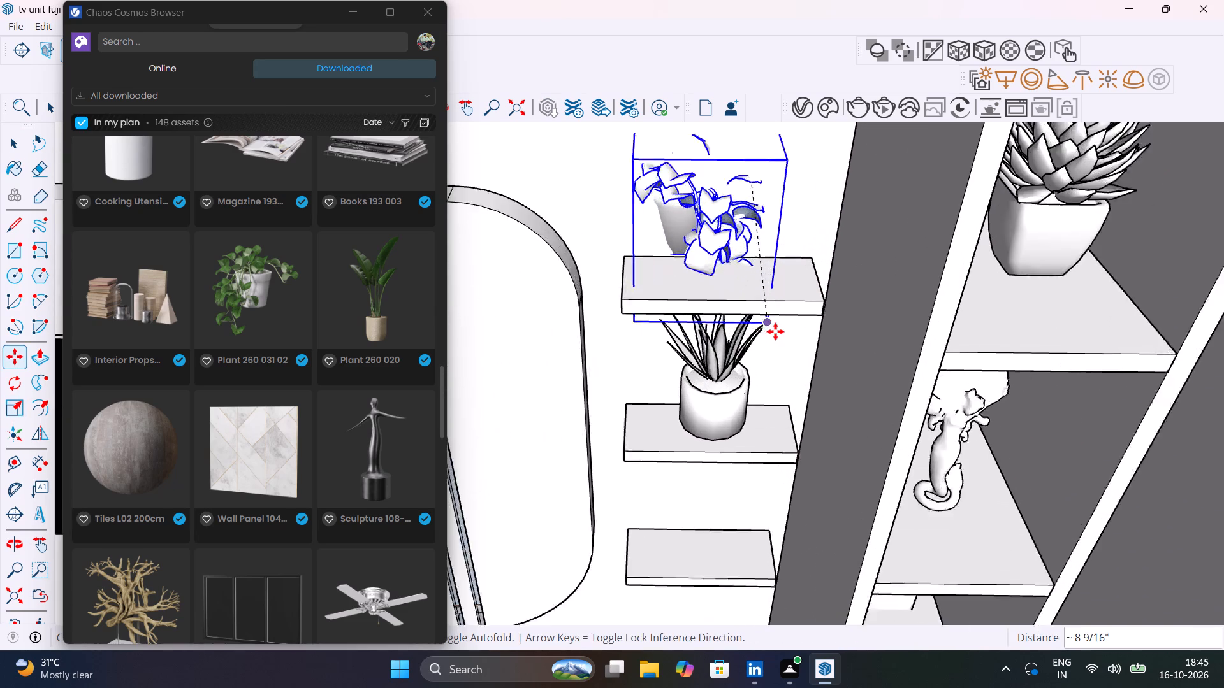
middle_click_drag(787, 328, 905, 282, "shift")
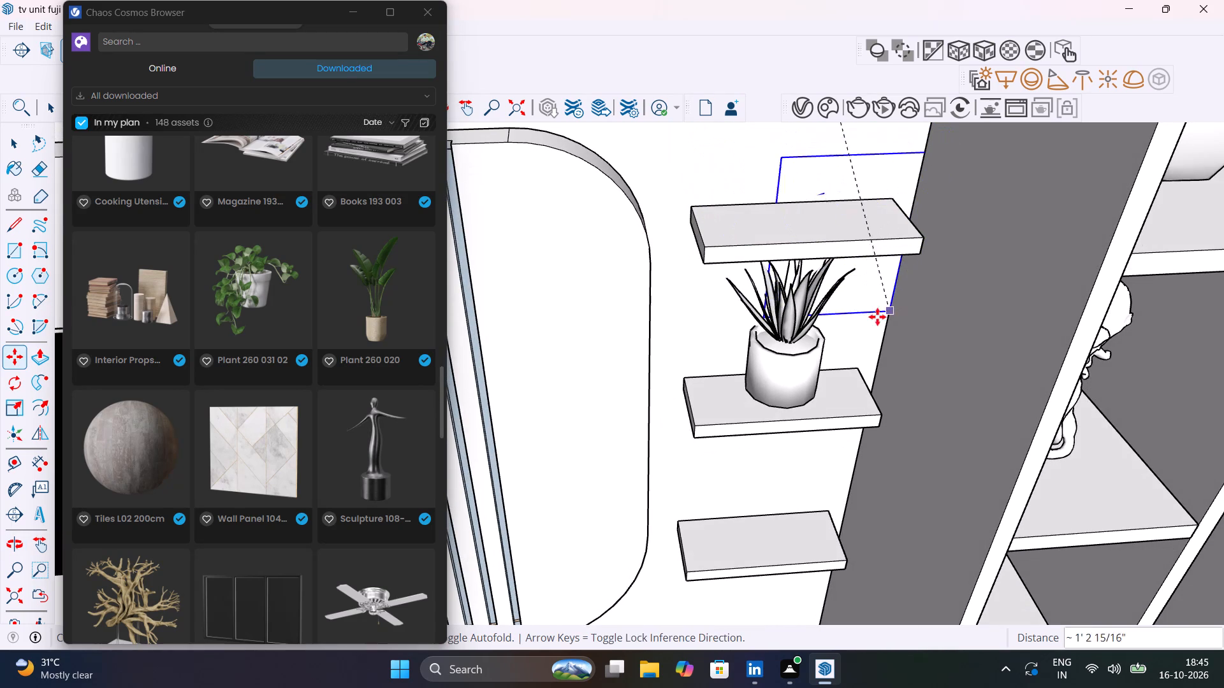
left_click(898, 240)
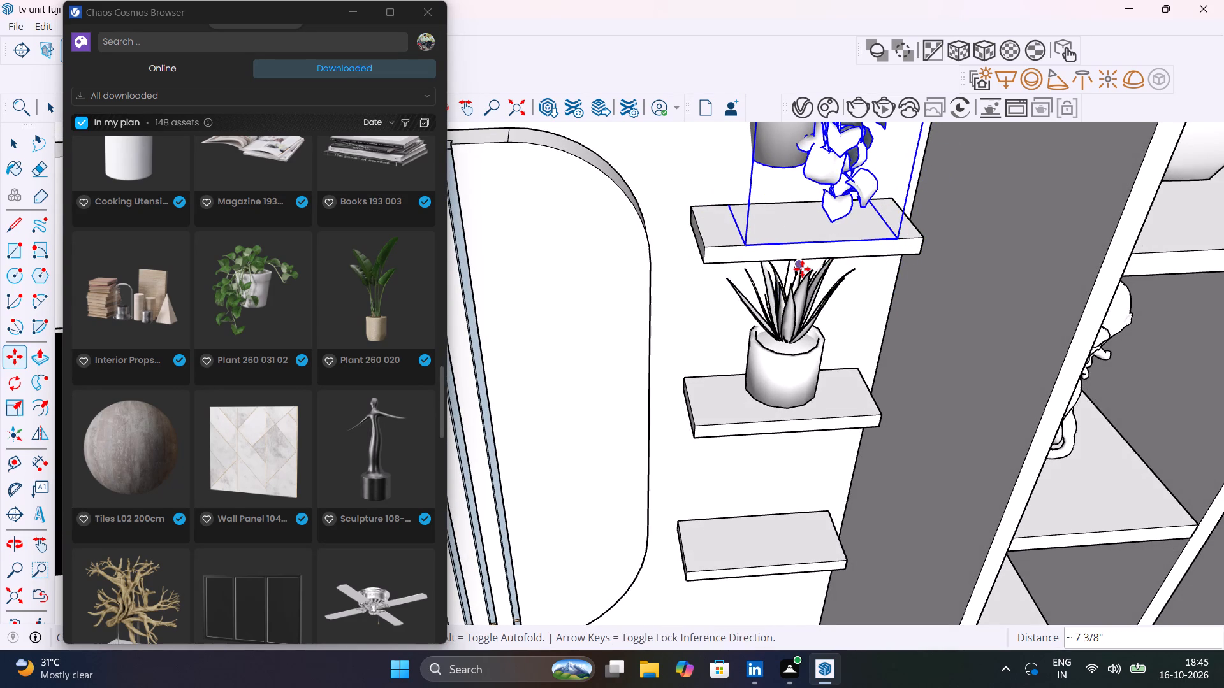
Move the trailing plant by its bottom corner about 2 7/16" at the top floating shelf.
middle_click_drag(802, 269, 1071, 262, "shift")
middle_click_drag(928, 232, 878, 373, "shift")
key("space")
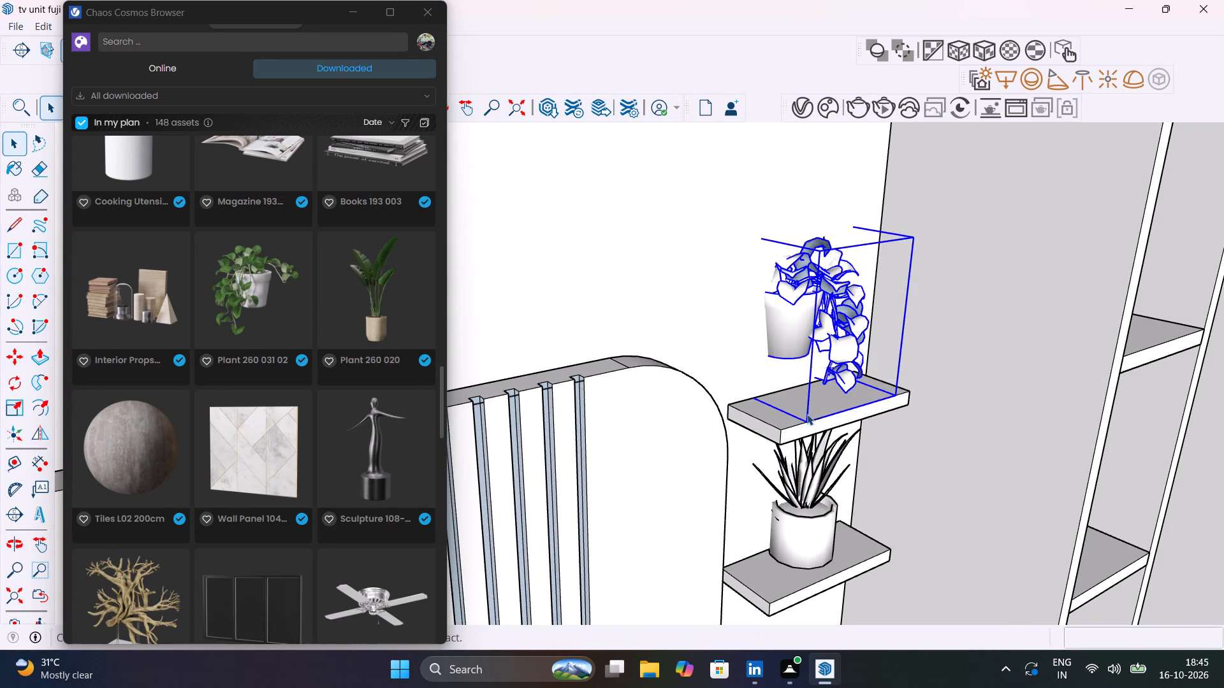
left_click(809, 331)
key("m")
left_click(810, 418)
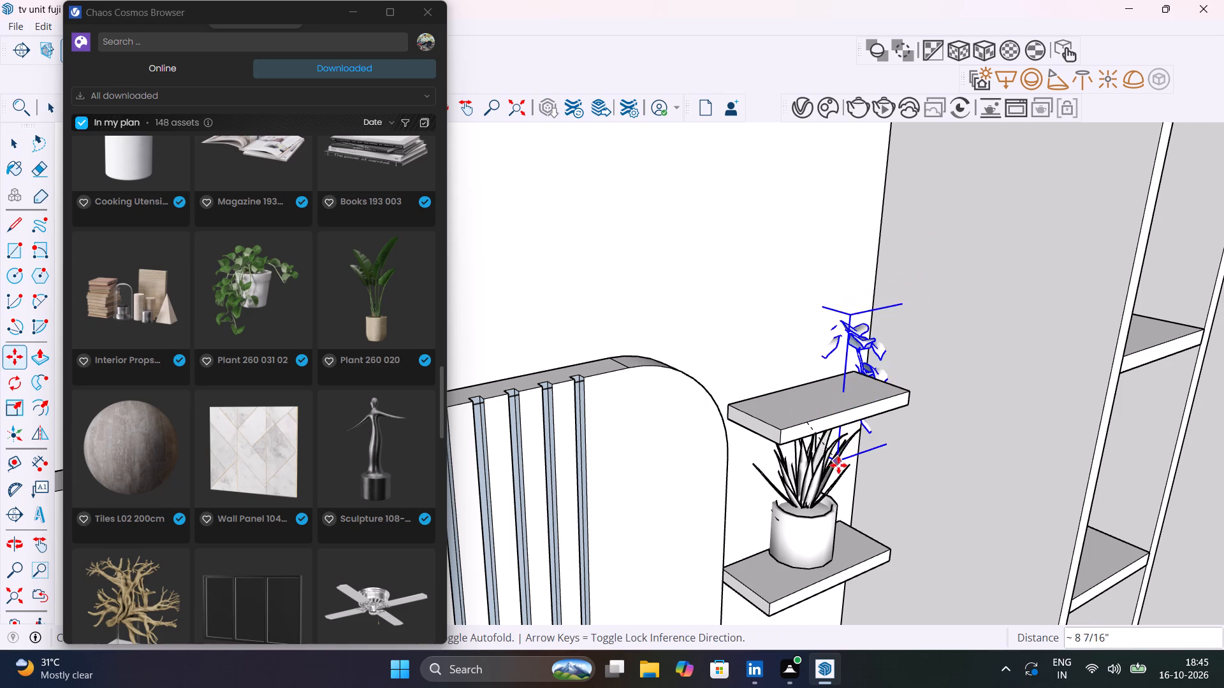
scroll(826, 414, "down", 6)
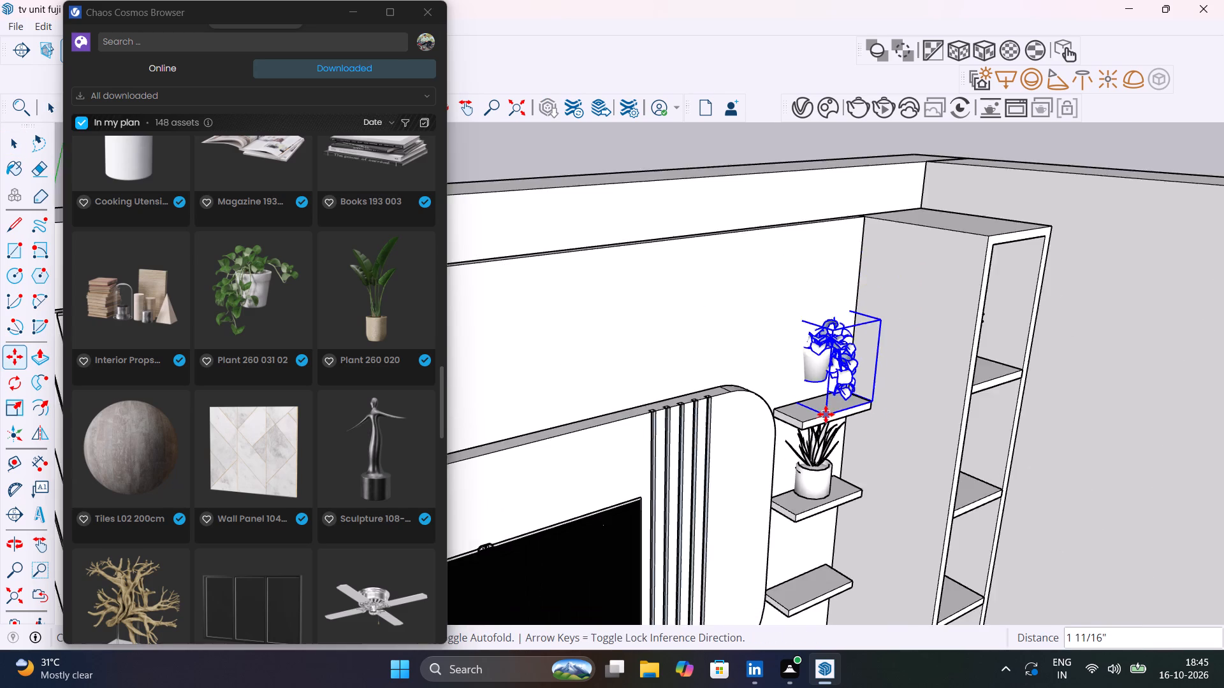
scroll(826, 414, "down", 5)
scroll(873, 353, "down", 7)
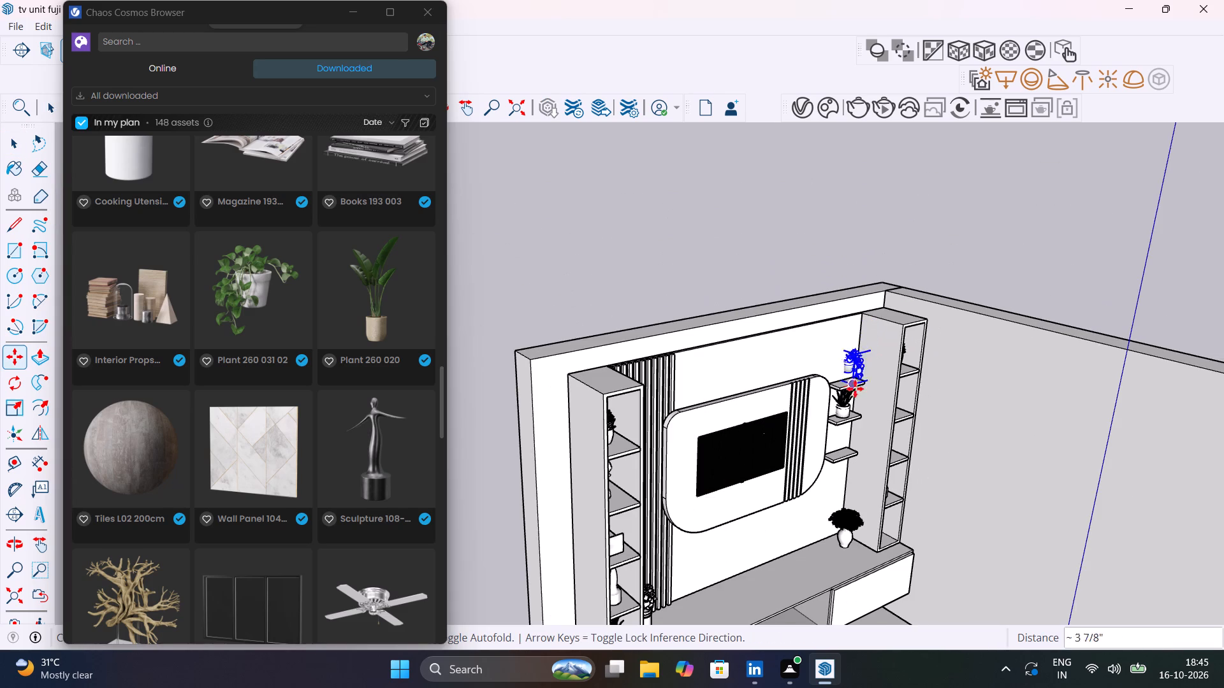
scroll(850, 388, "up", 13)
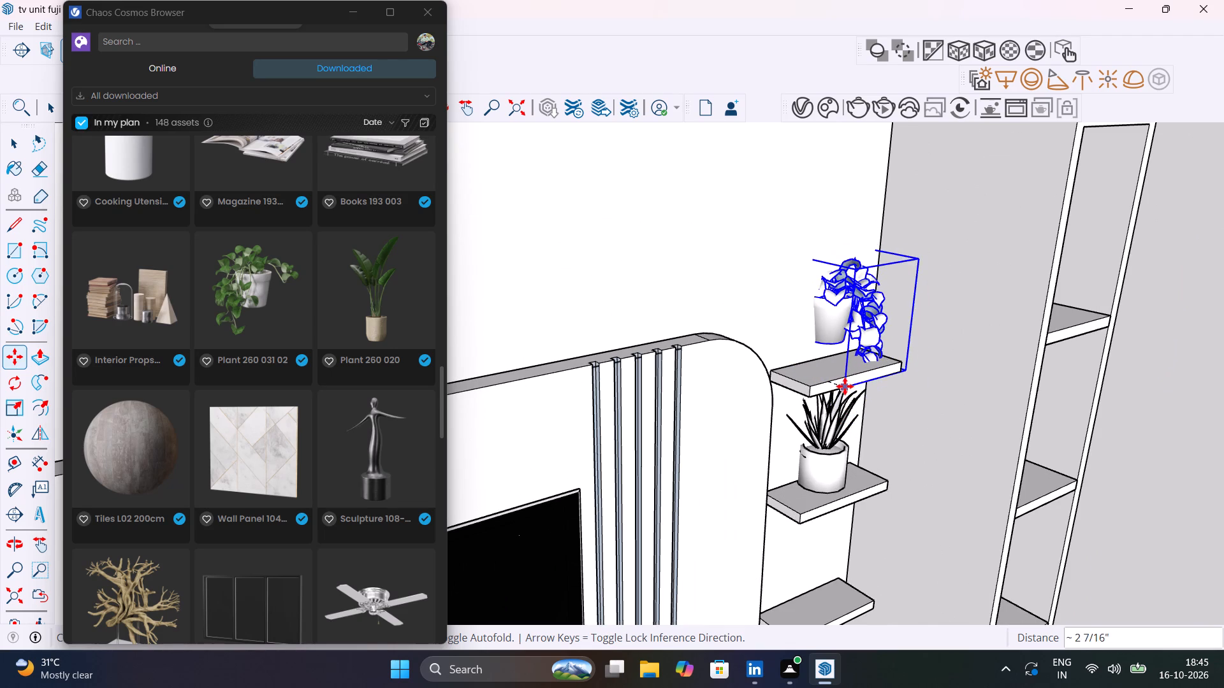
left_click(845, 384)
Move the trailing plant by its foliage about 8 13/16" to seat its pot on the top floating shelf, and deselect it.
key("m")
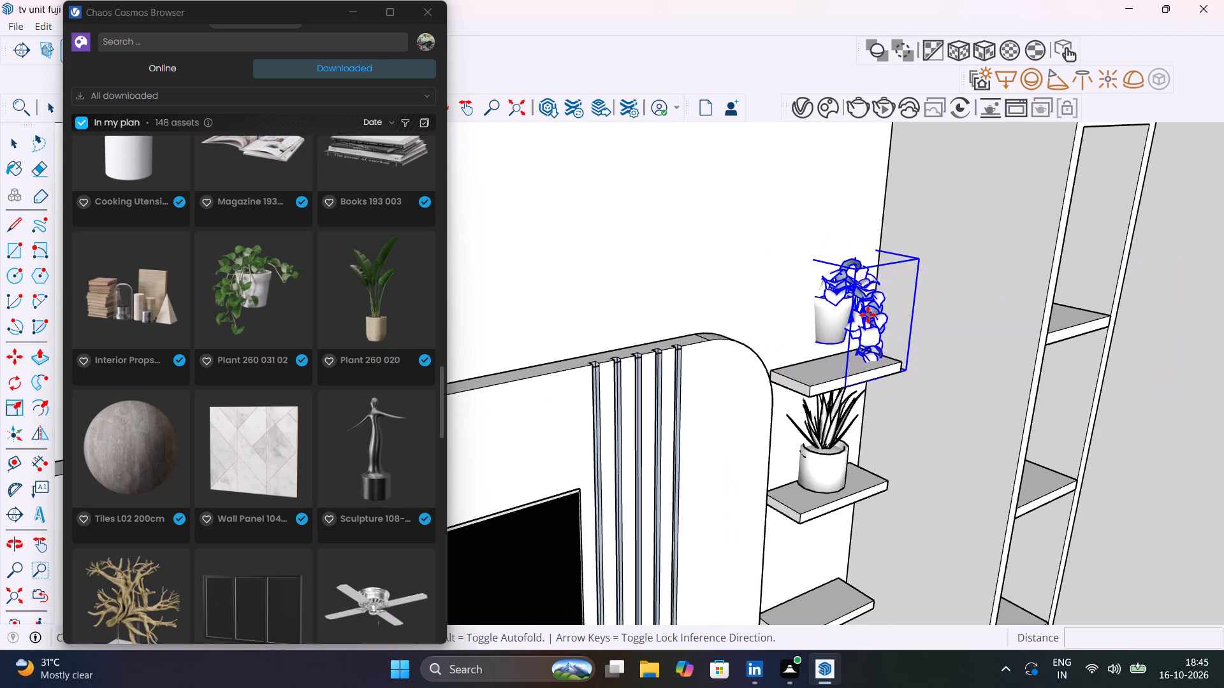
left_click(868, 315)
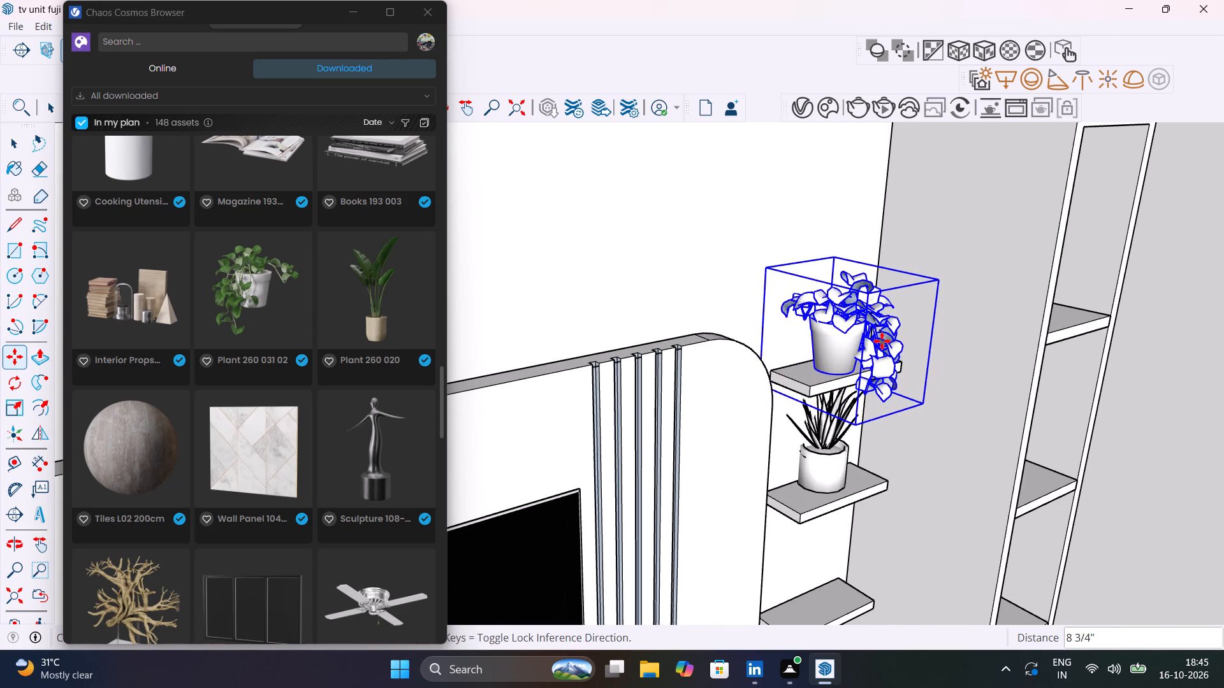
scroll(882, 341, "up", 10)
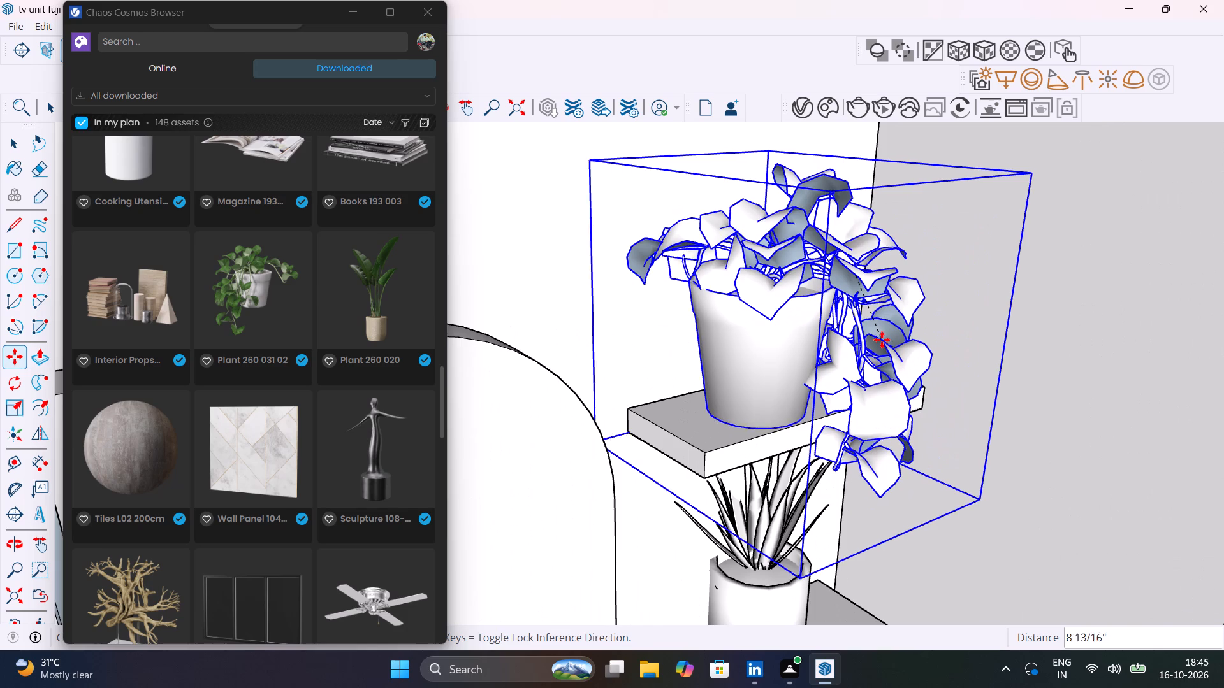
left_click(880, 335)
scroll(887, 367, "down", 7)
key("space")
scroll(887, 367, "down", 15)
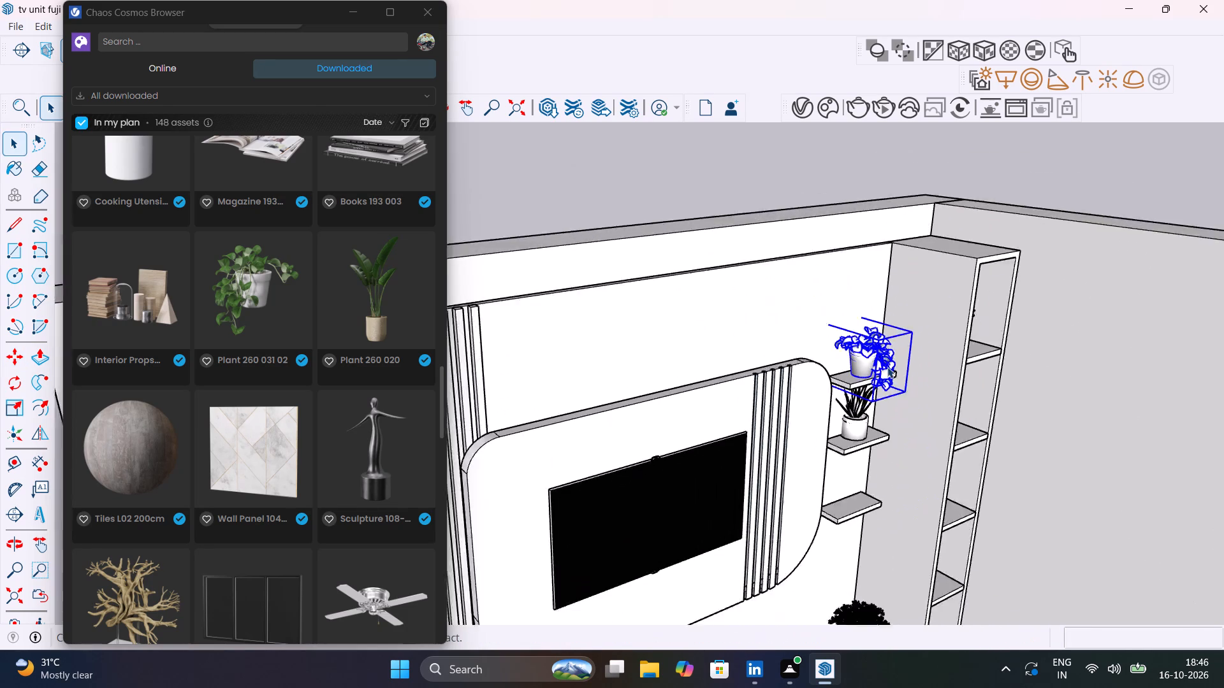
left_click(725, 224)
Place the downloaded Birds Figure 37 from Chaos Cosmos on the lowest floating shelf beside the TV panel.
scroll(870, 376, "up", 4)
middle_click_drag(891, 401, 889, 400, "shift")
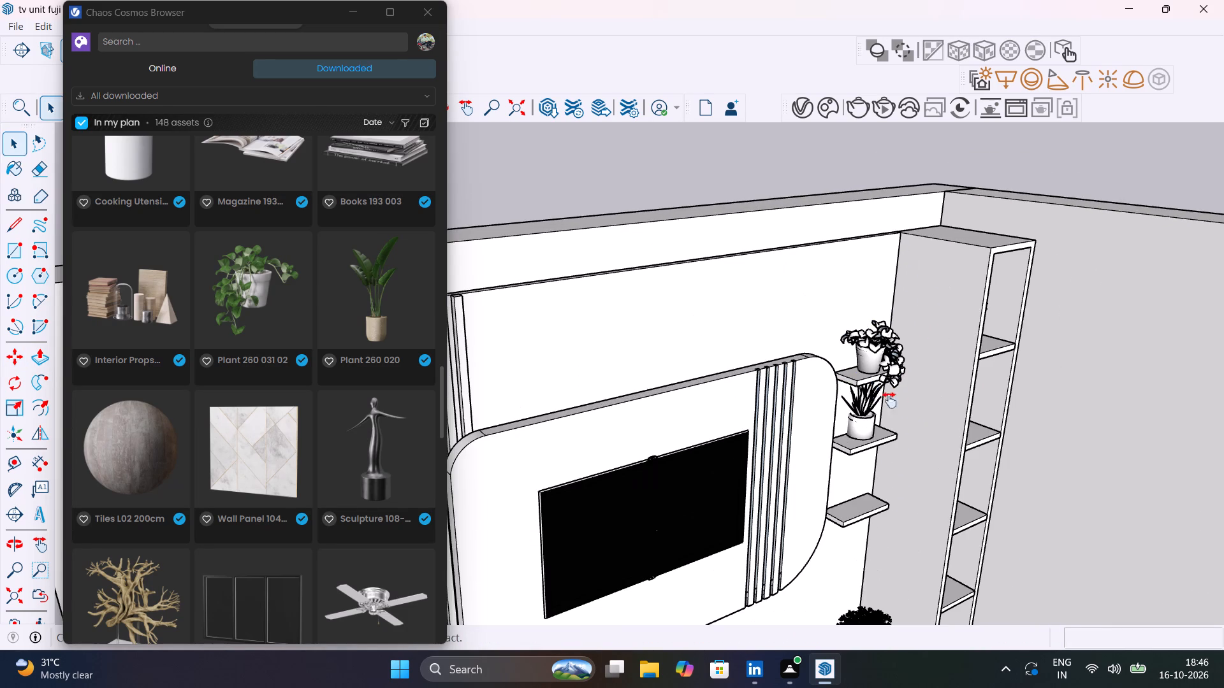
middle_click_drag(889, 400, 901, 283, "shift")
scroll(901, 283, "up", 1)
scroll(918, 305, "down", 13)
scroll(958, 348, "up", 4)
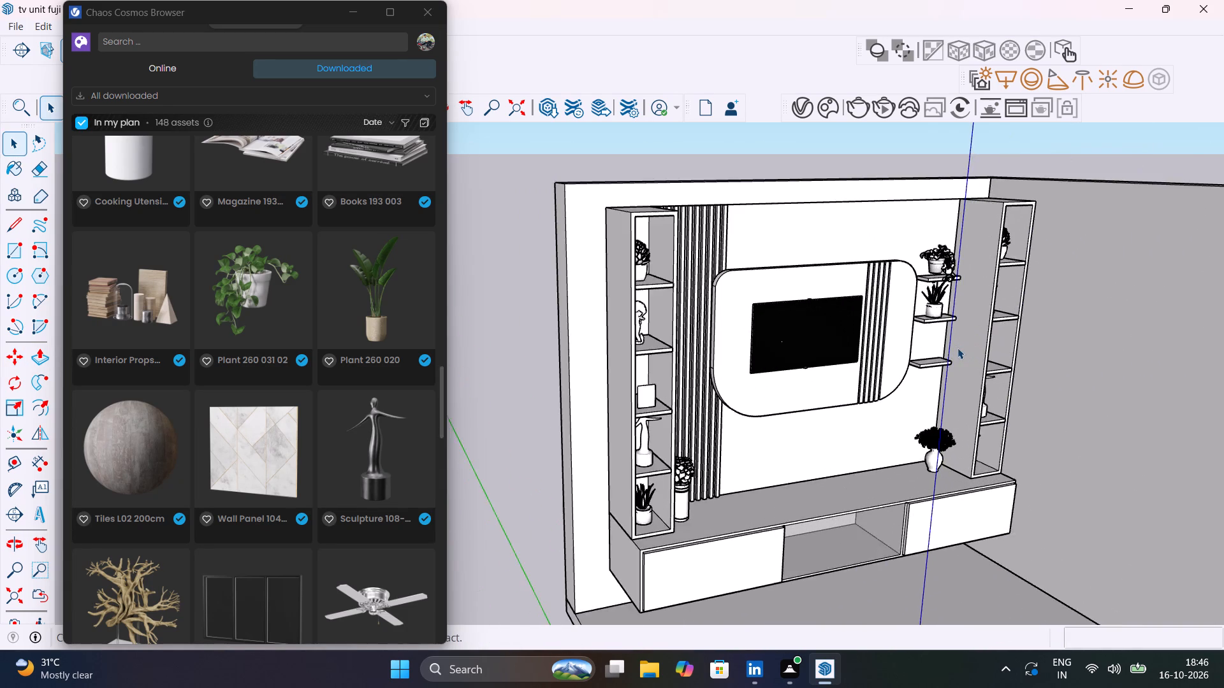
middle_click_drag(952, 350, 875, 337)
scroll(875, 337, "up", 1)
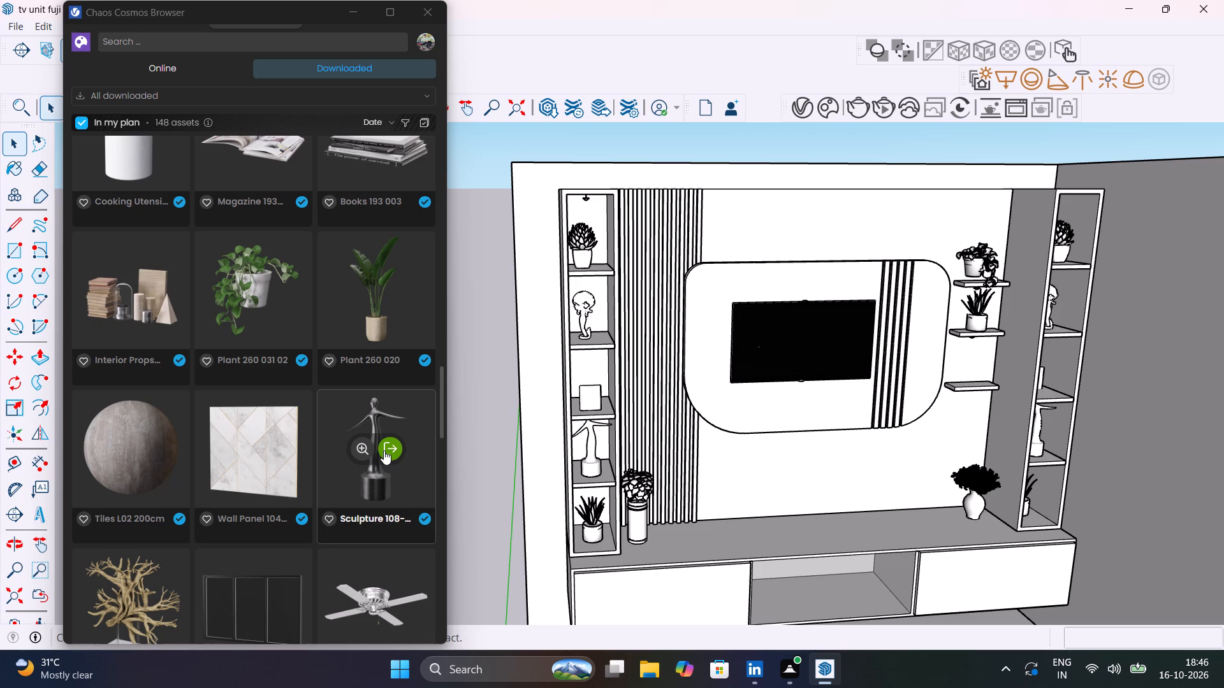
scroll(384, 450, "down", 16)
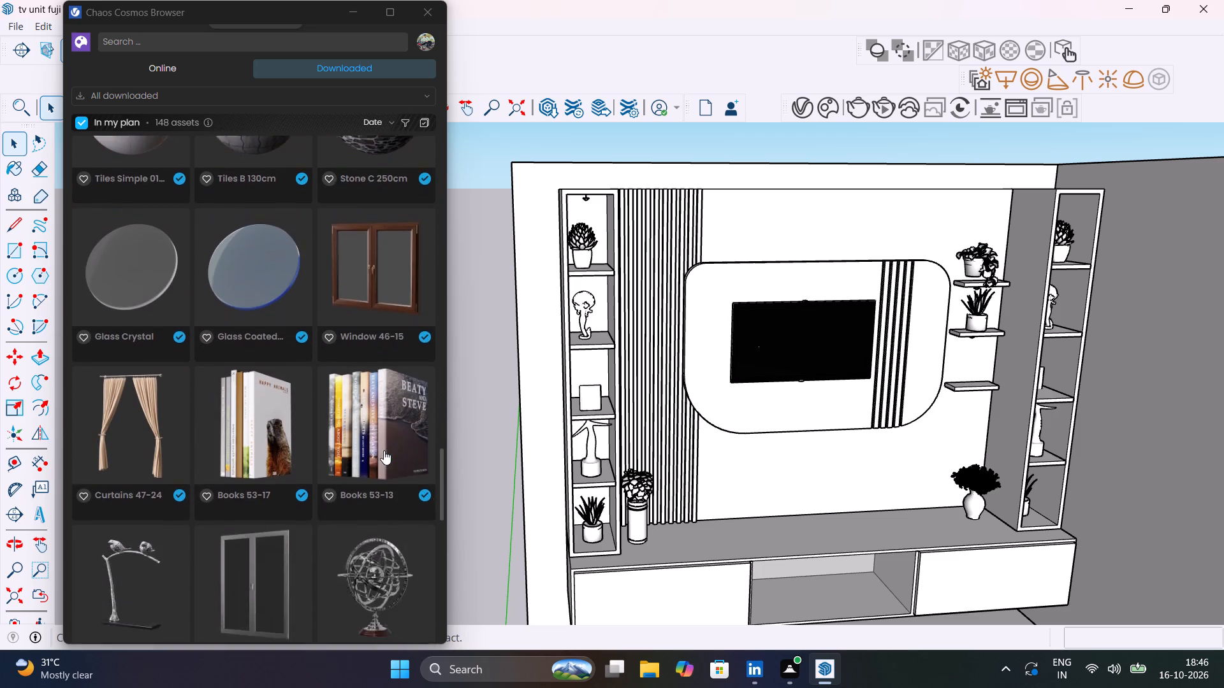
scroll(384, 450, "down", 1)
left_click(142, 366)
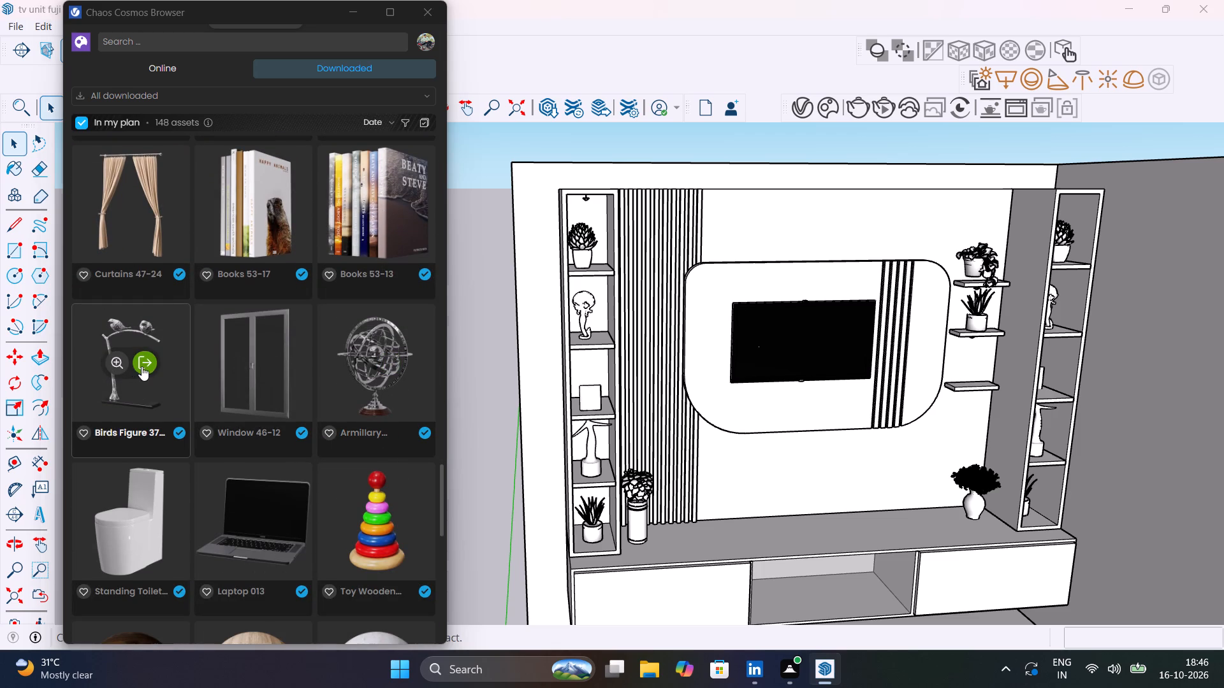
scroll(975, 395, "up", 8)
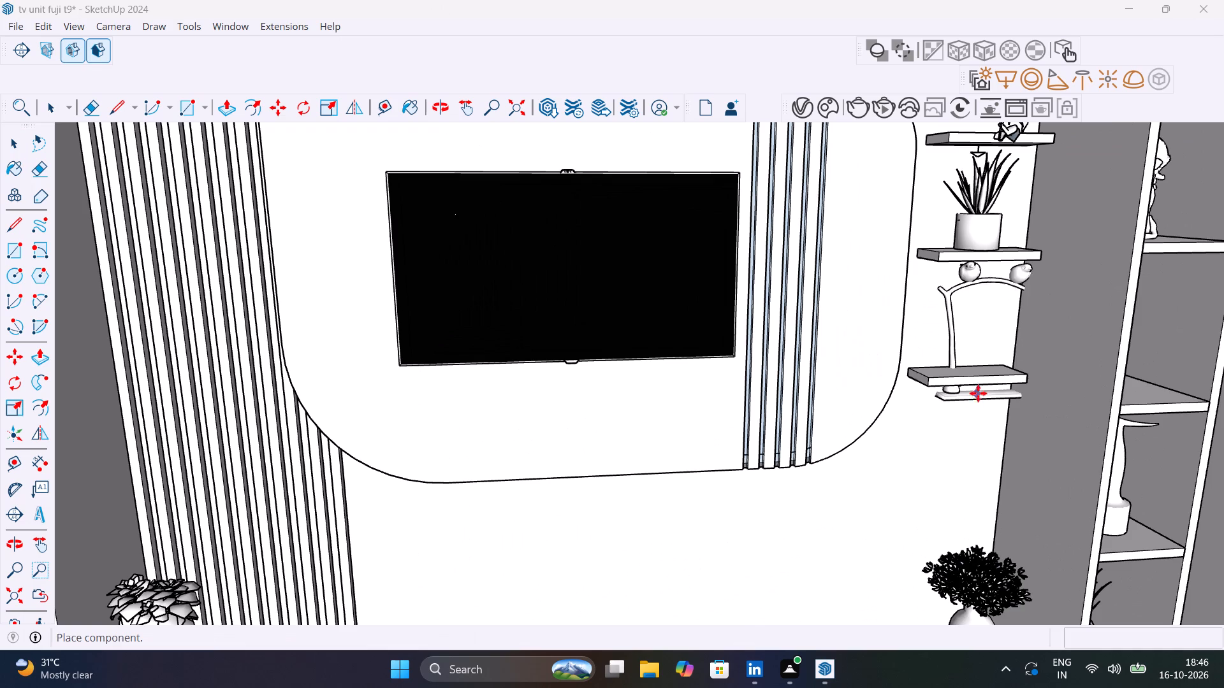
middle_click_drag(951, 389, 888, 385)
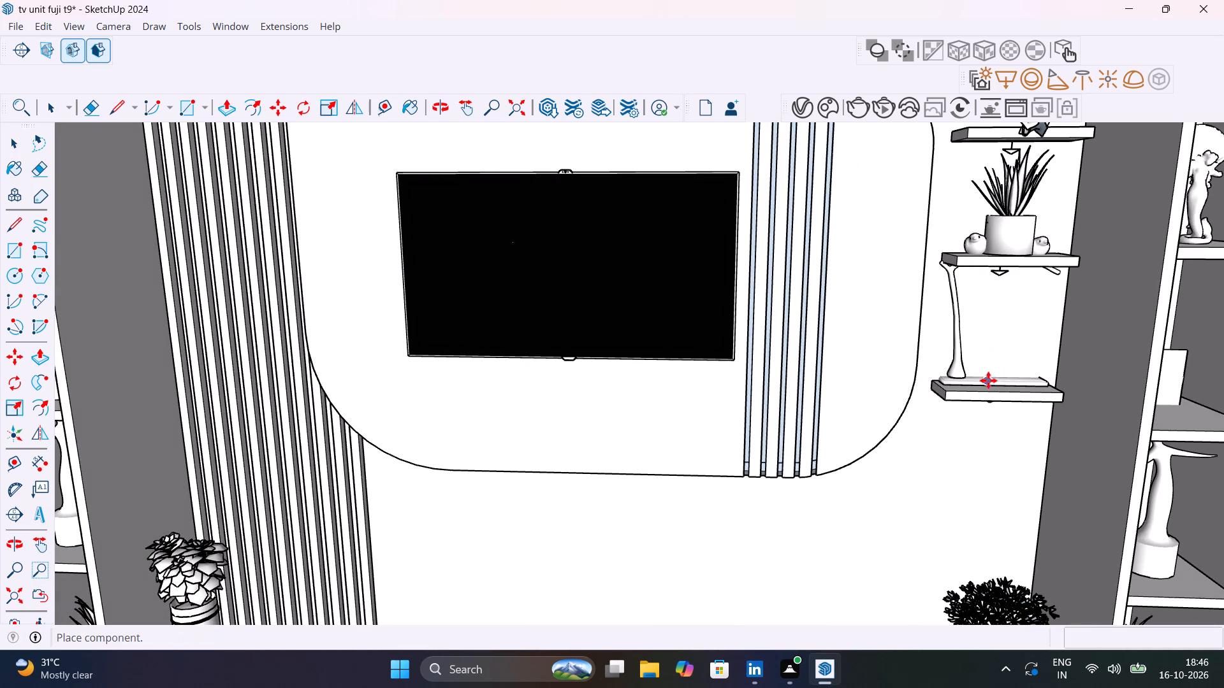
left_click(986, 383)
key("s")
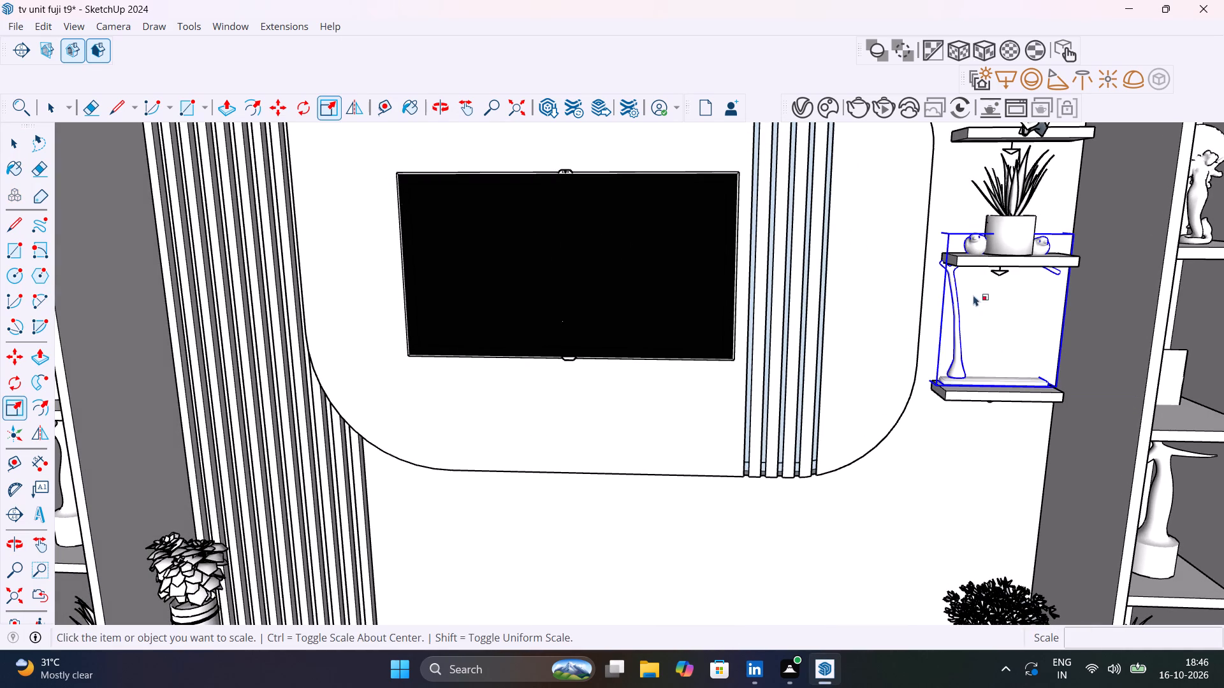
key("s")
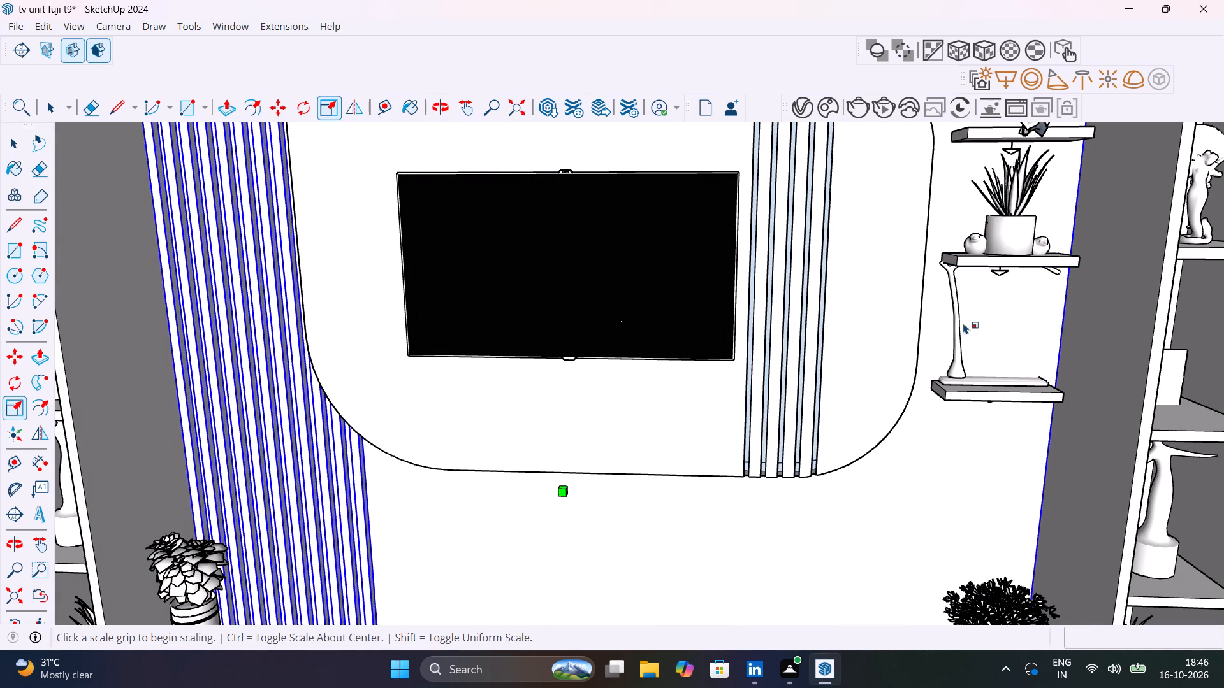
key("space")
Scale the birds figure down uniformly from its top corner to fit the lowest floating shelf, and deselect it.
left_click(960, 348)
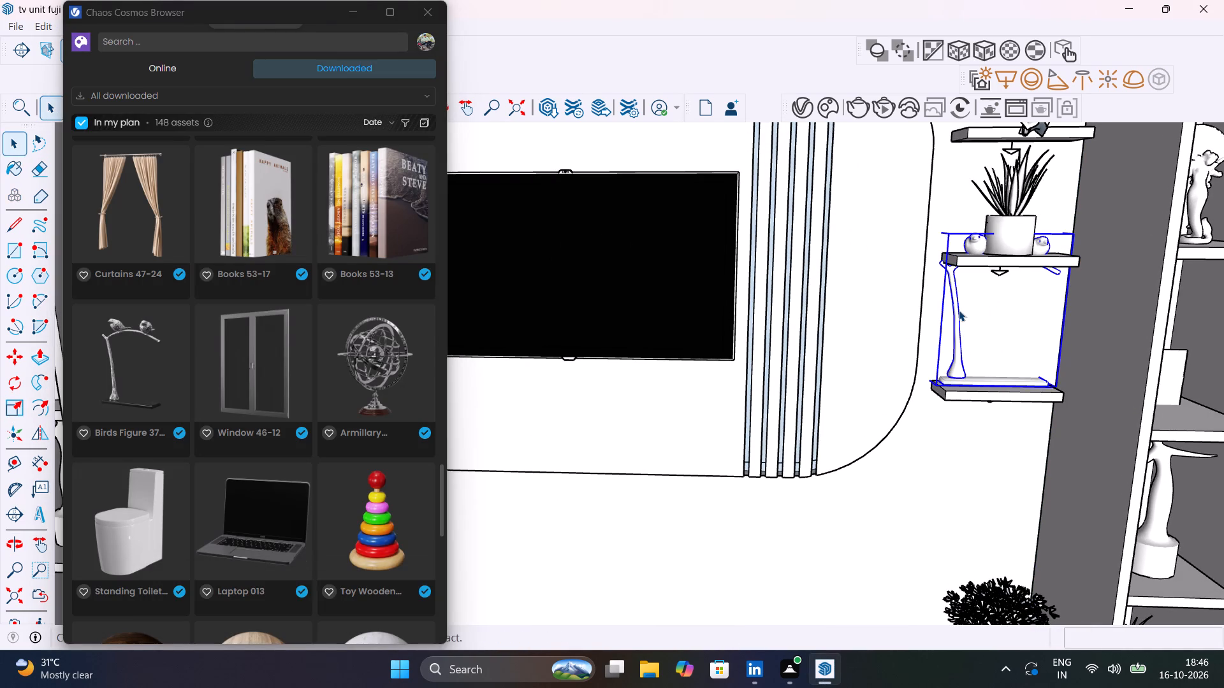
key("s")
left_click(935, 230)
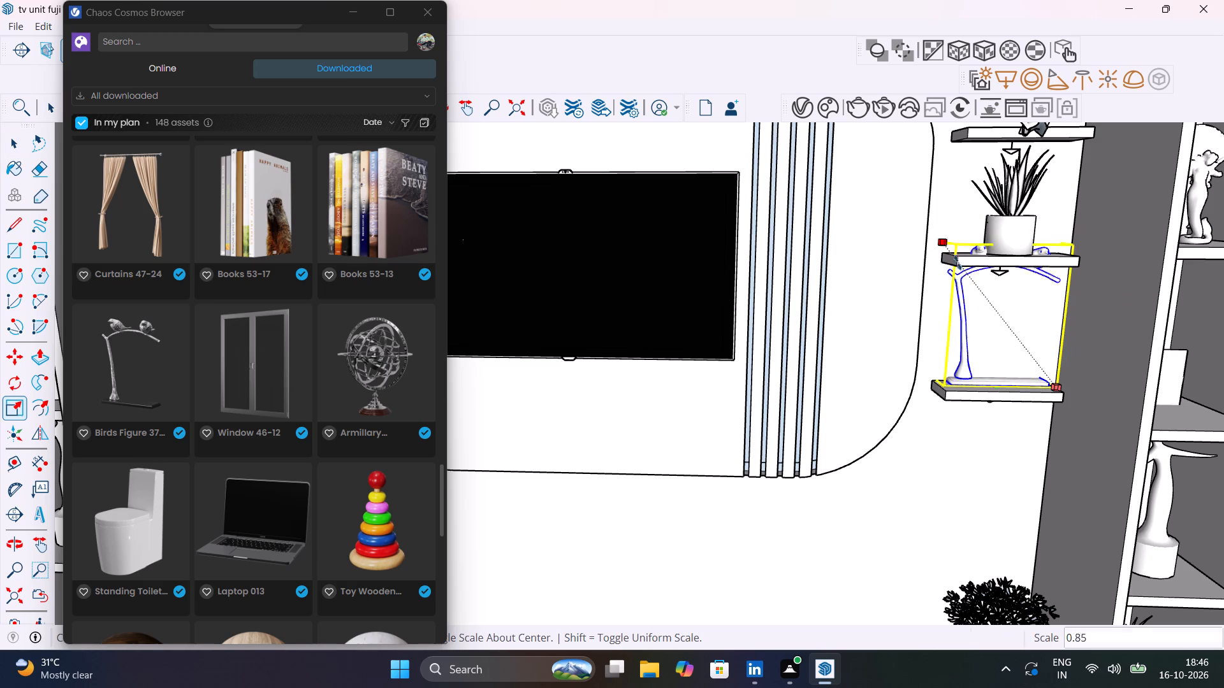
left_click(984, 323)
key("space")
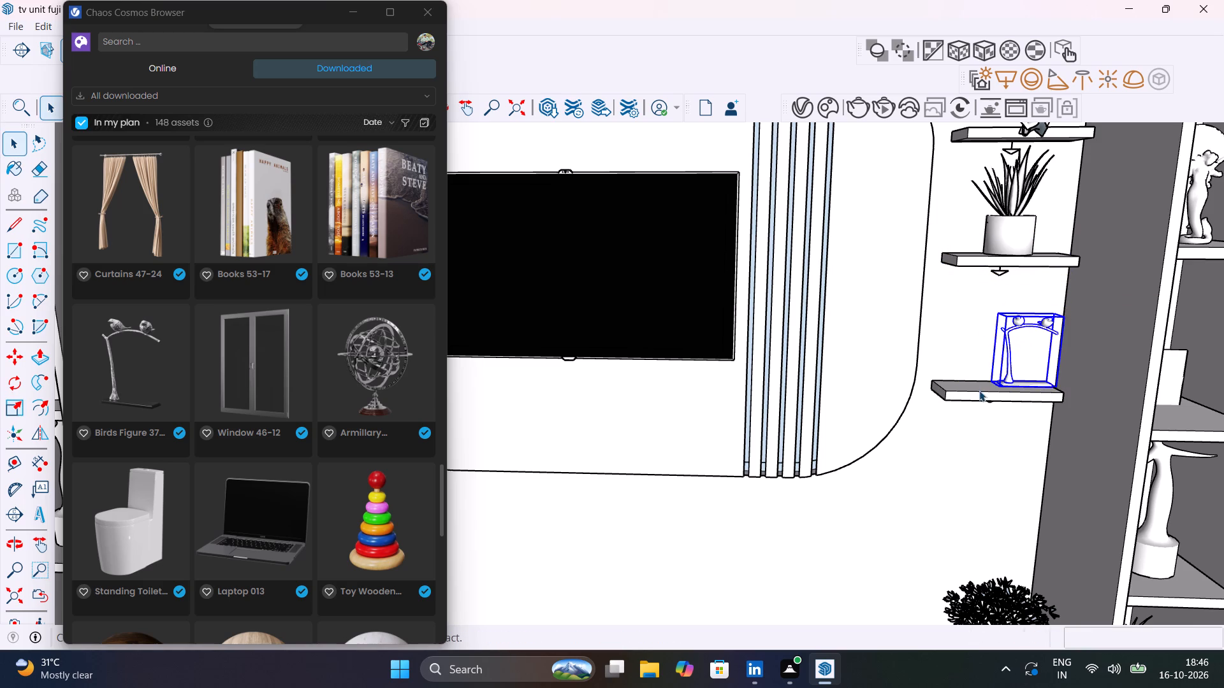
scroll(979, 391, "down", 14)
left_click(1038, 194)
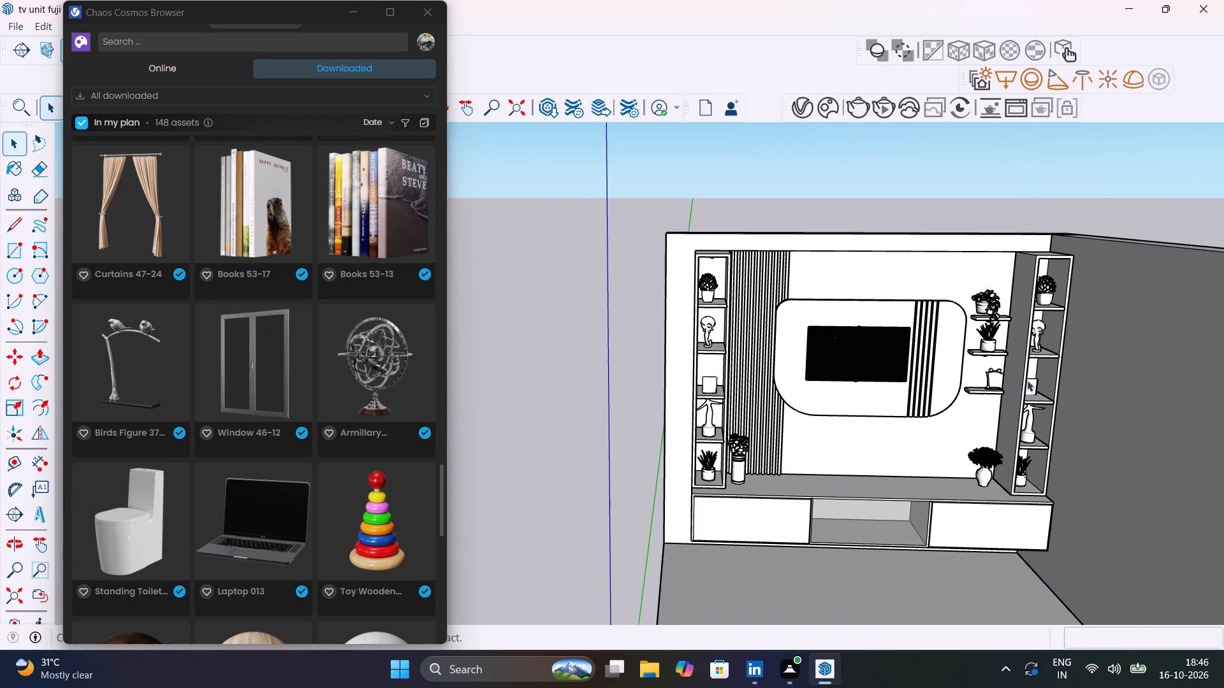
Move the birds figure by its bottom corner about 3 5/8" along the lowest floating shelf towards the middle, and deselect it.
scroll(1015, 385, "up", 15)
middle_click_drag(922, 355, 893, 384)
left_click(975, 376)
key("m")
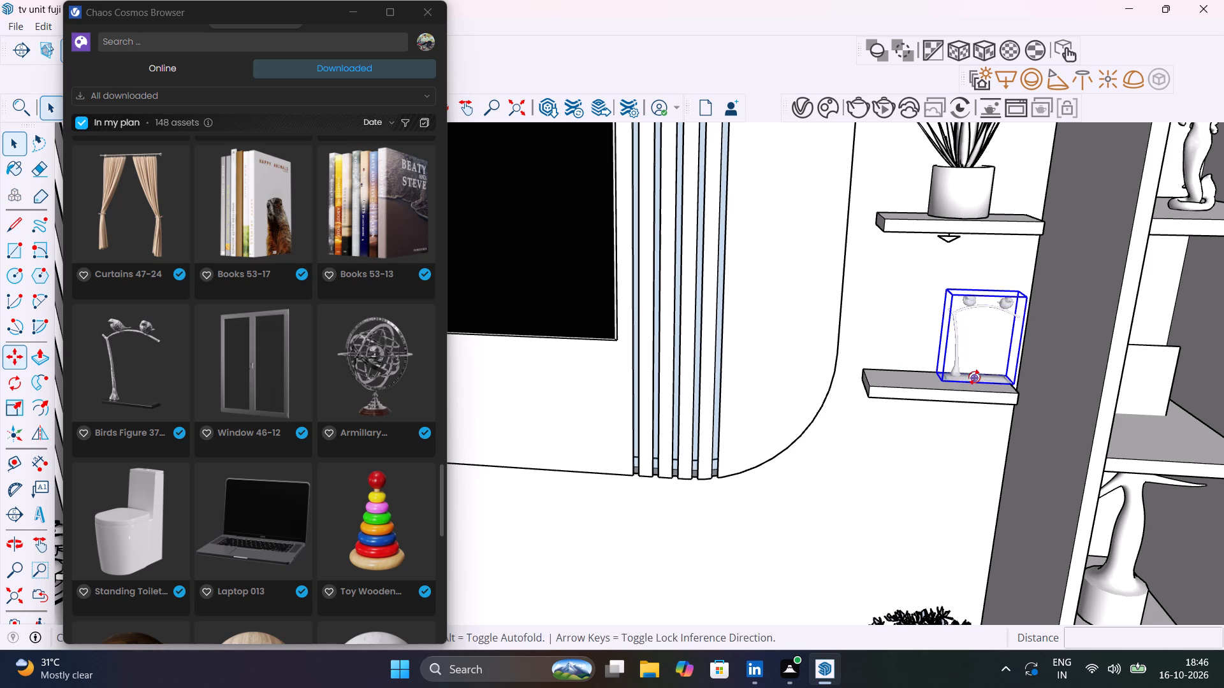
left_click(945, 385)
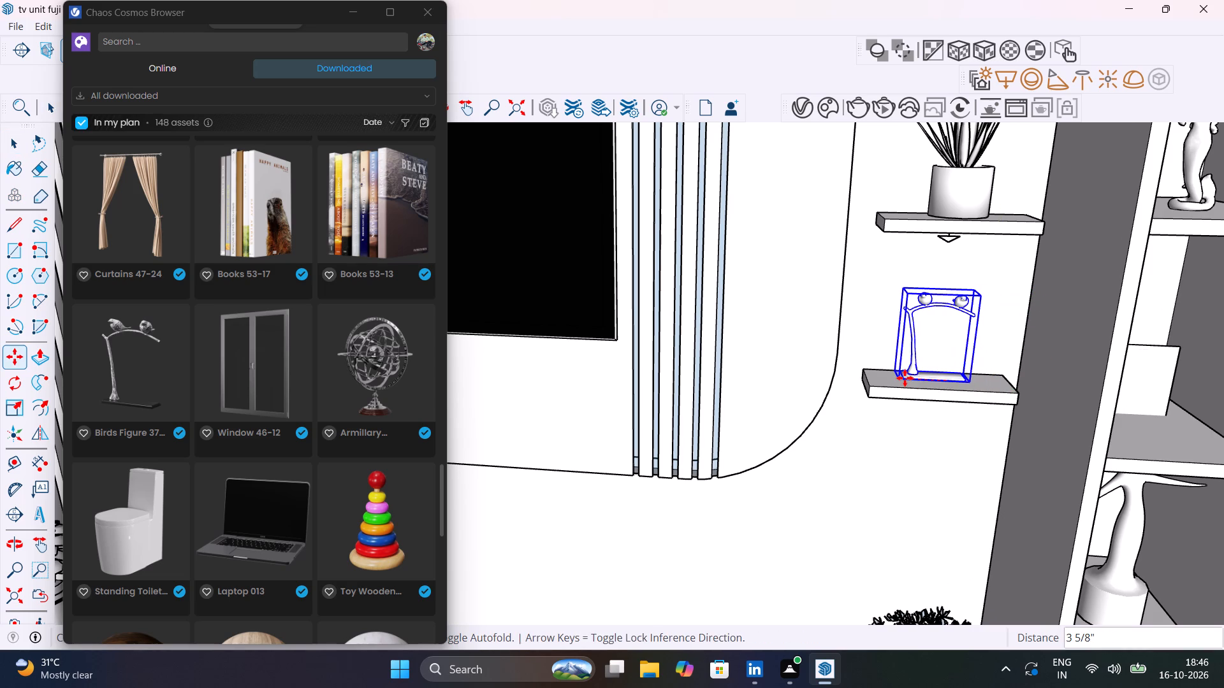
left_click(905, 378)
scroll(916, 384, "down", 5)
key("space")
scroll(916, 384, "down", 12)
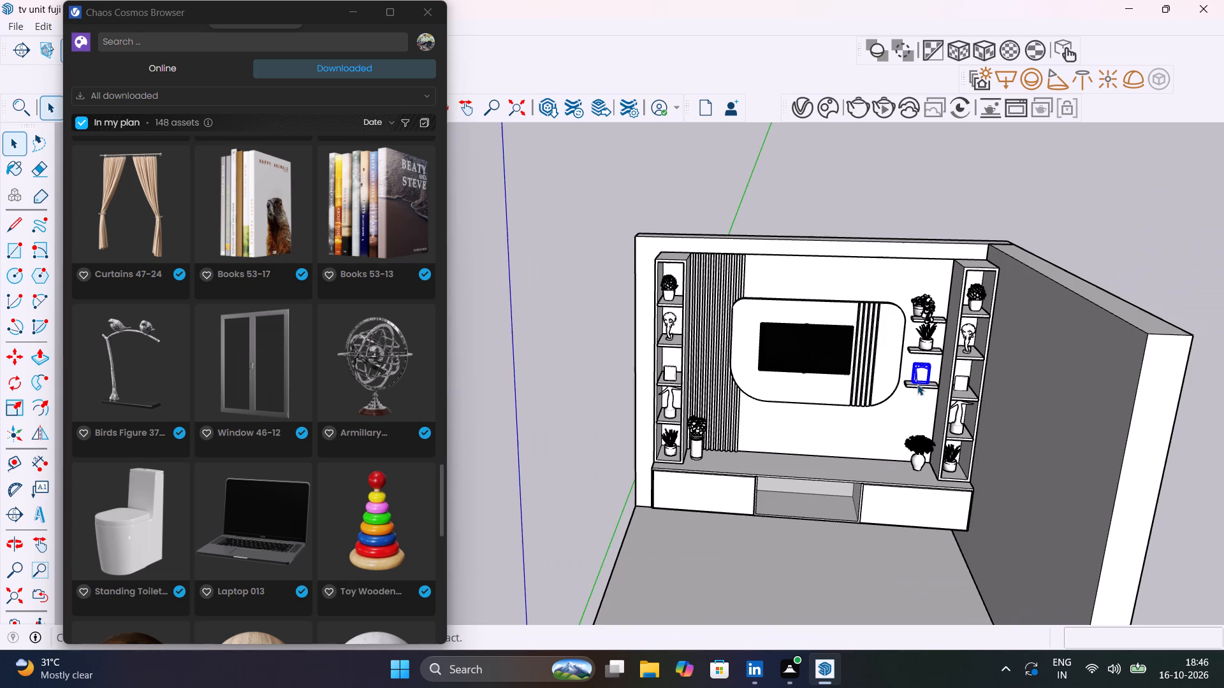
left_click(1124, 180)
Examine the decorated TV unit from several angles to check the arrangement on the towers, floating shelves and console.
scroll(877, 399, "up", 6)
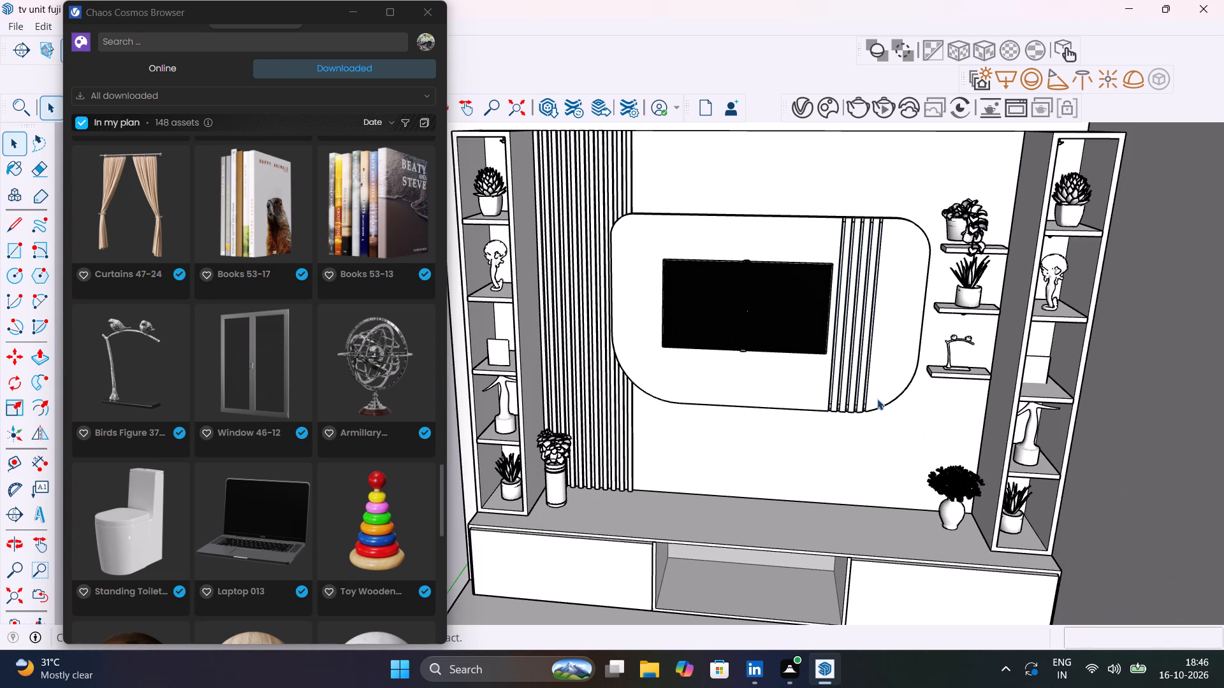
scroll(877, 399, "down", 4)
middle_click_drag(879, 452, 902, 432)
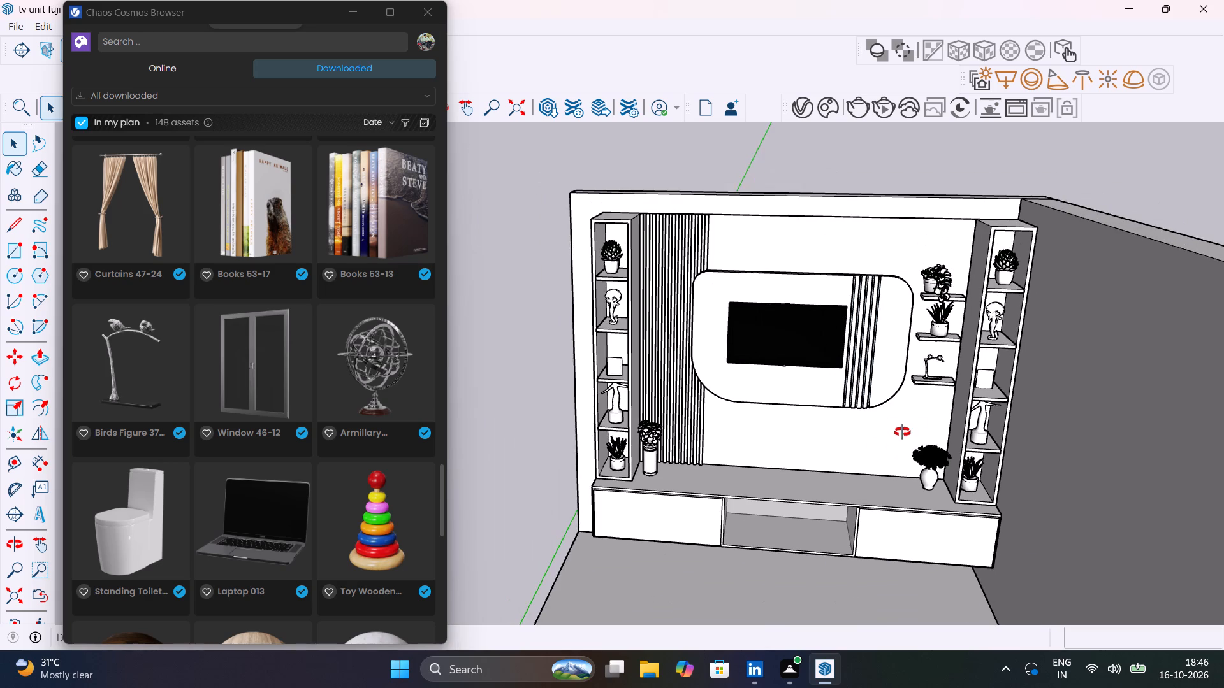
middle_click_drag(902, 432, 936, 401)
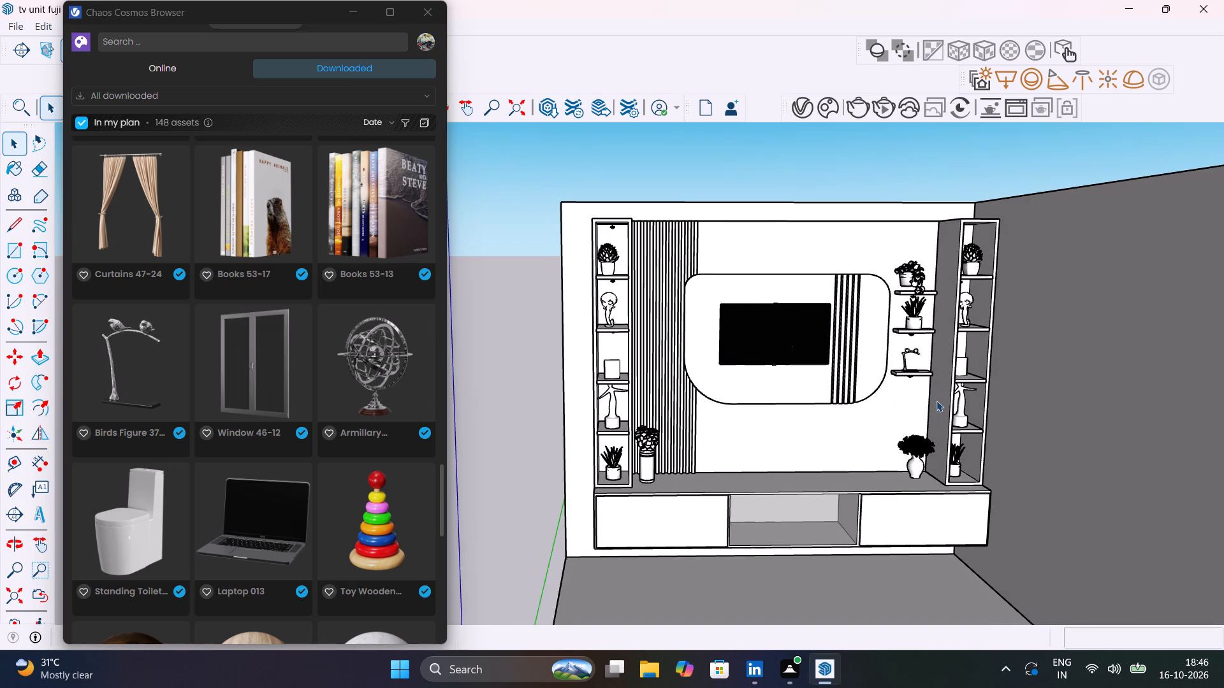
middle_click_drag(938, 403, 825, 368)
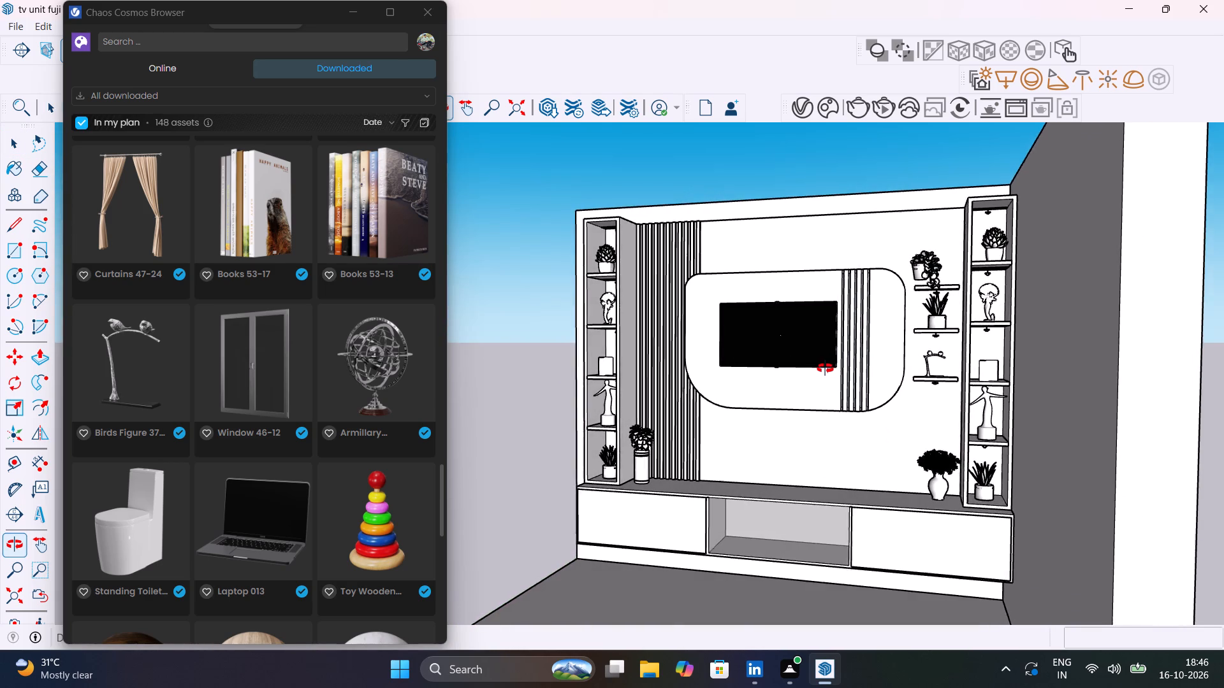
middle_click_drag(825, 368, 912, 366)
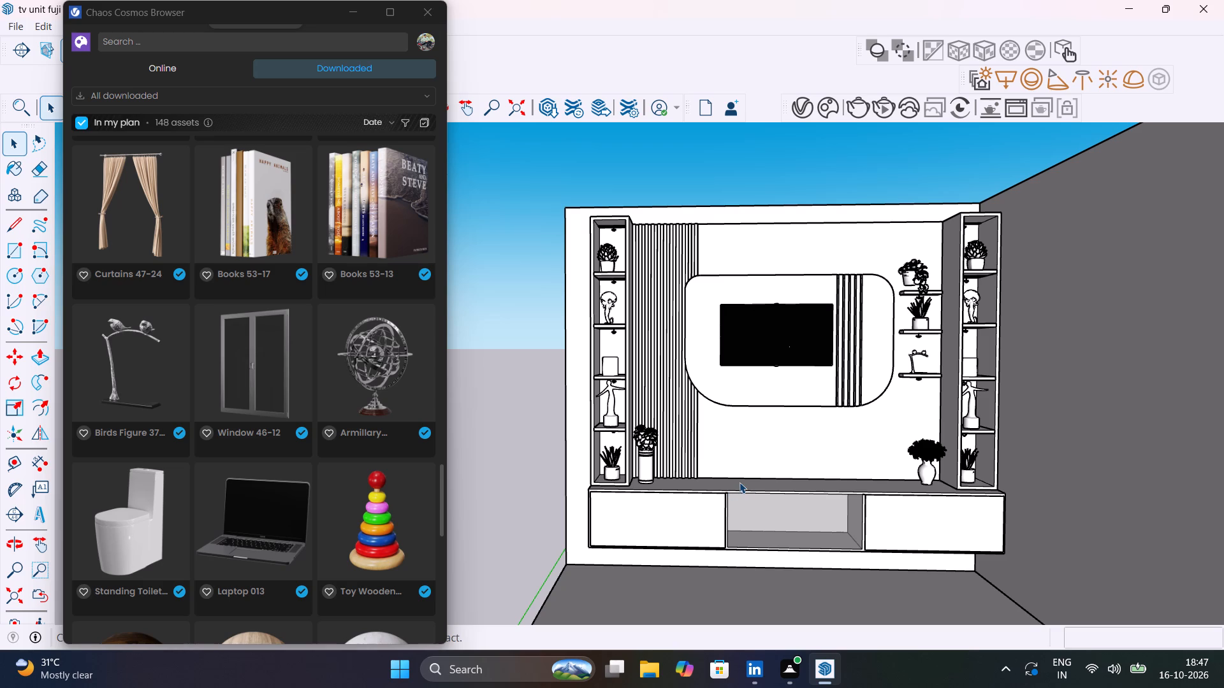
middle_click_drag(740, 482, 790, 491, "shift")
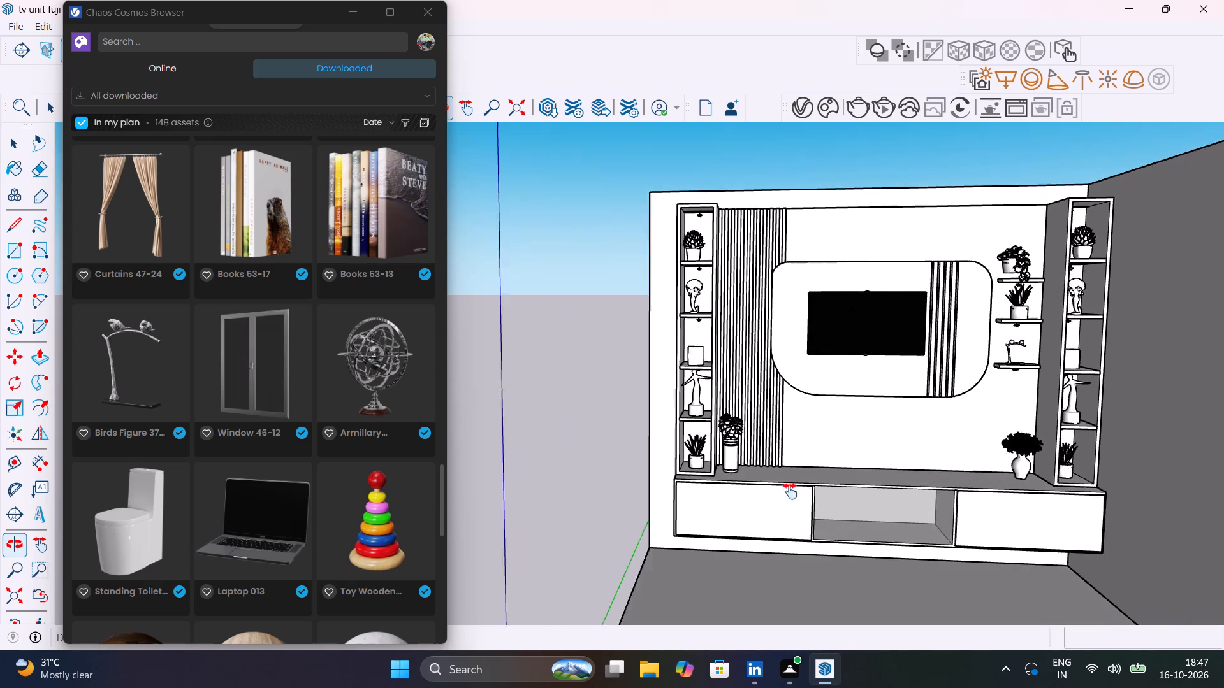
middle_click_drag(790, 491, 711, 488, "shift")
scroll(711, 488, "down", 3)
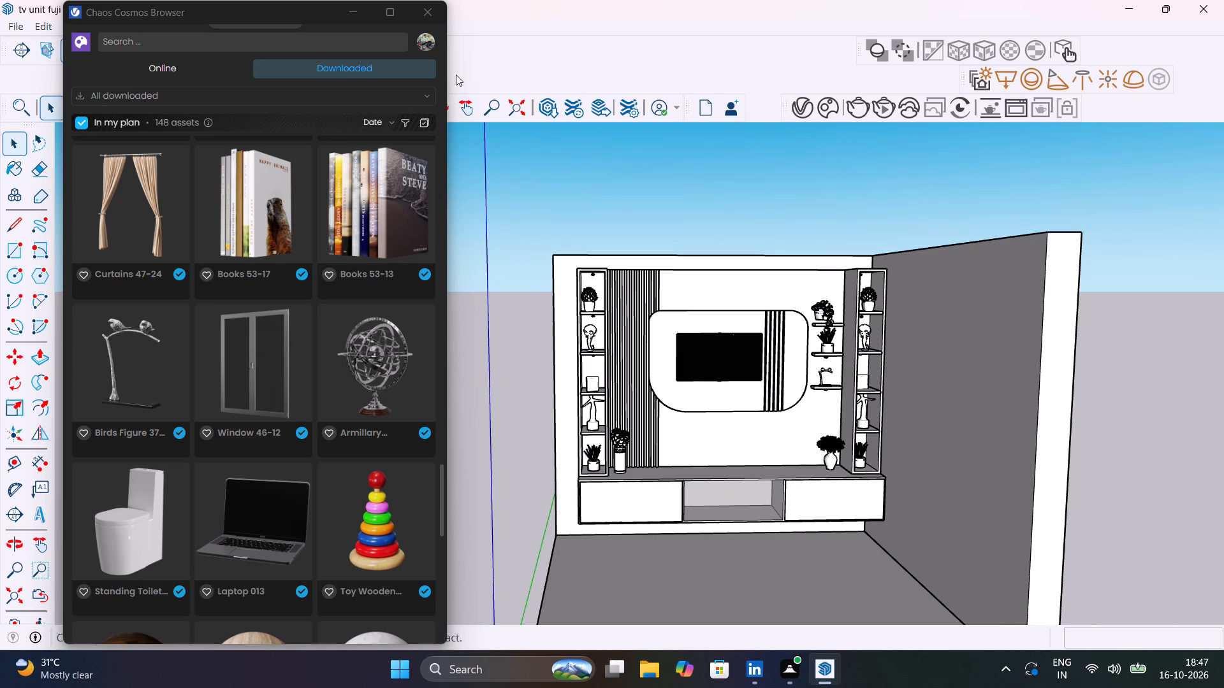
Close the Chaos Cosmos Browser to return to the full model view.
left_click(441, 19)
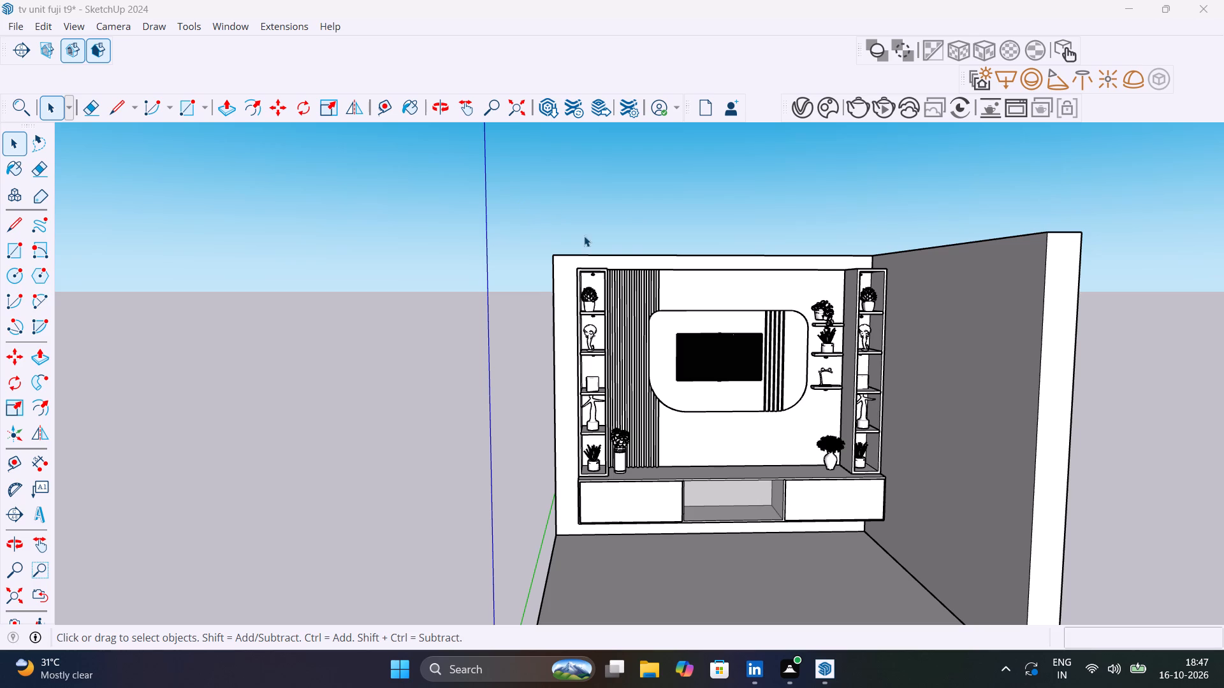
scroll(636, 266, "up", 6)
scroll(636, 268, "down", 6)
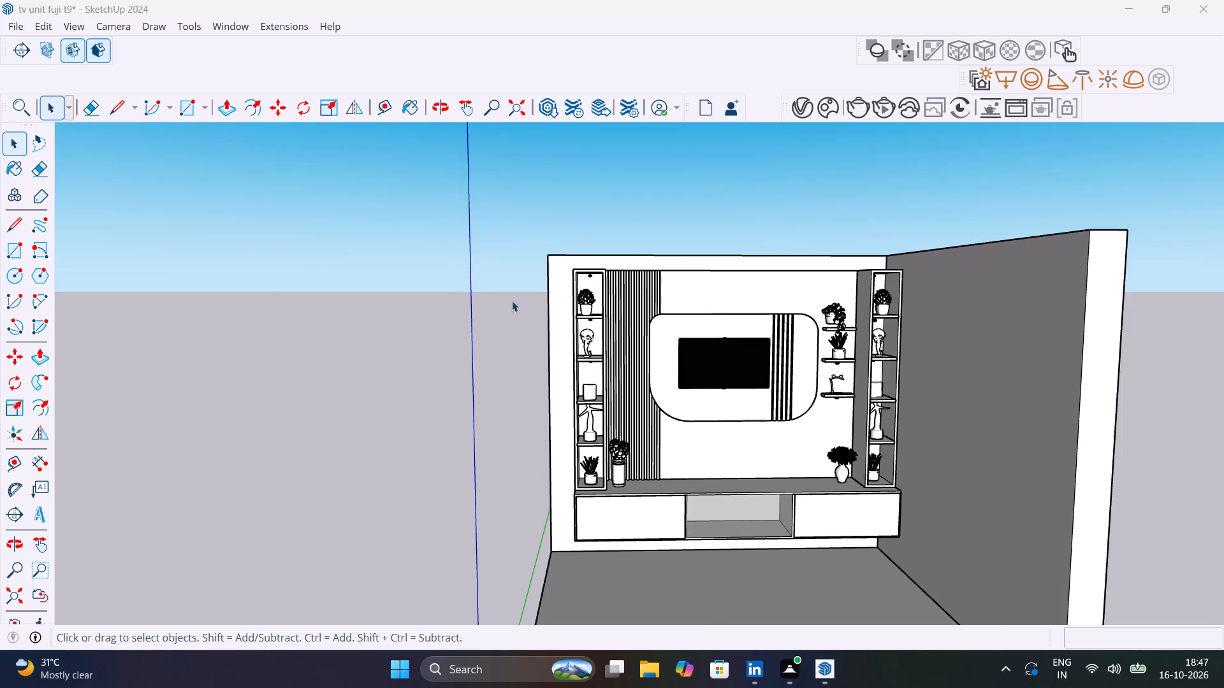
Place a guide line on the floor 9" in from the open side edge, parallel to it.
middle_click_drag(560, 448, 618, 418, "shift")
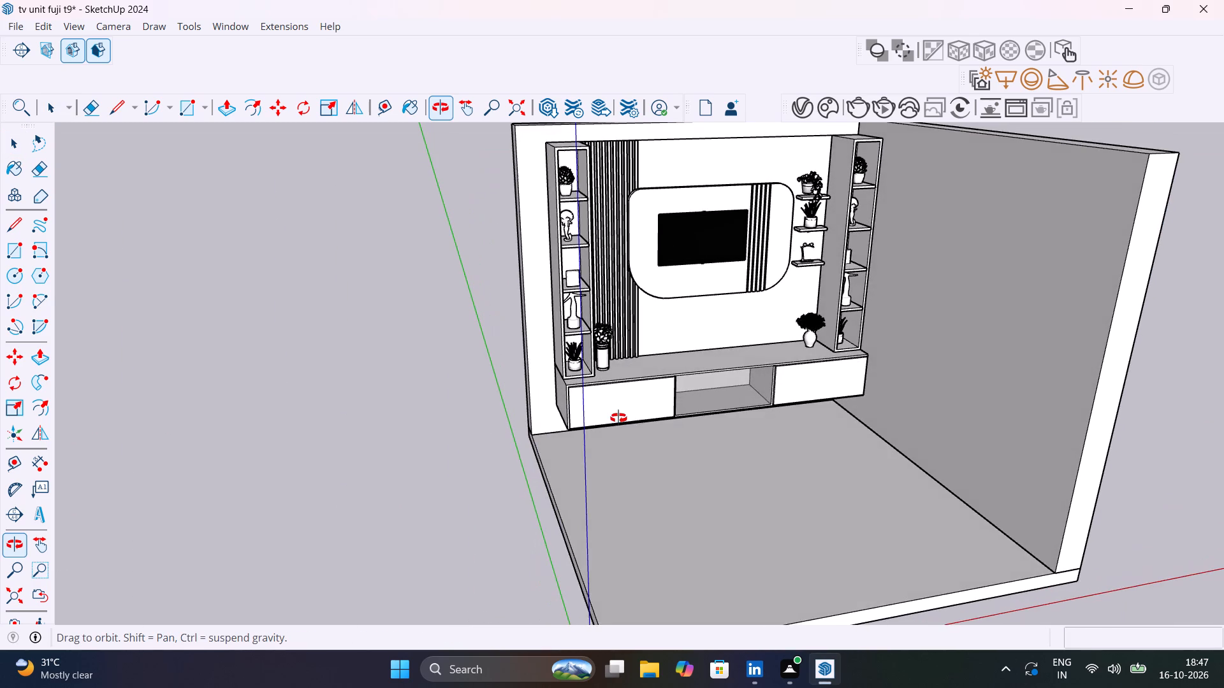
middle_click_drag(618, 418, 505, 394, "shift")
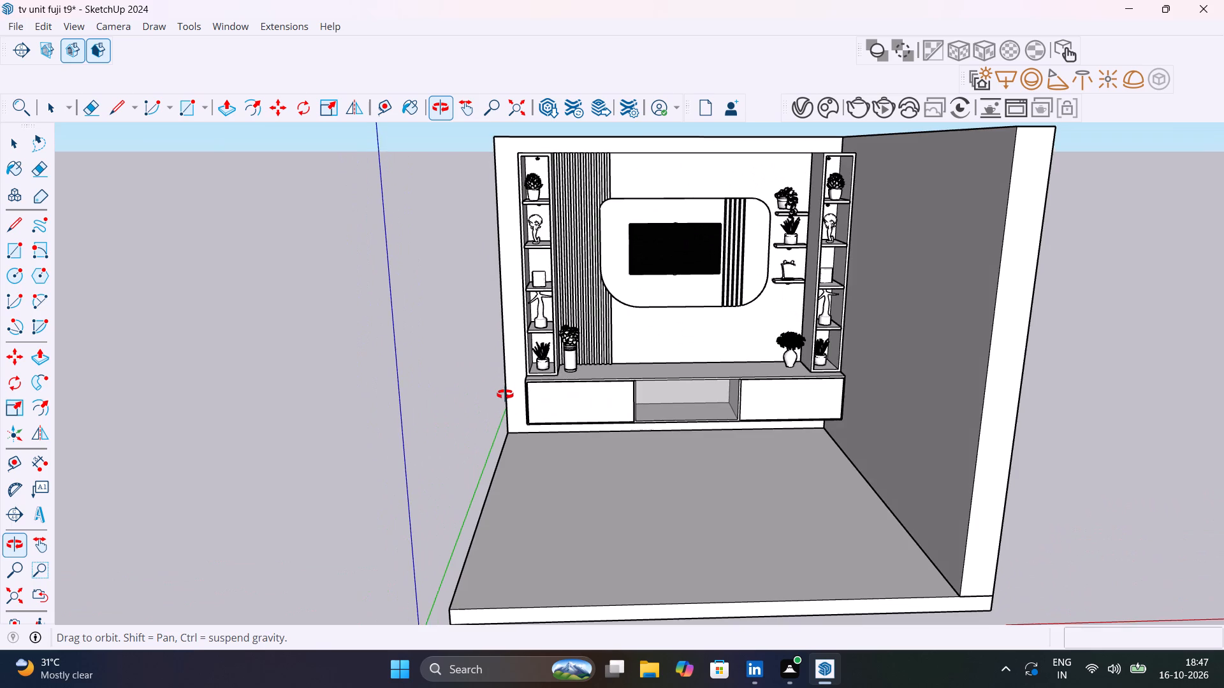
middle_click_drag(505, 394, 541, 404, "shift")
scroll(537, 431, "up", 6)
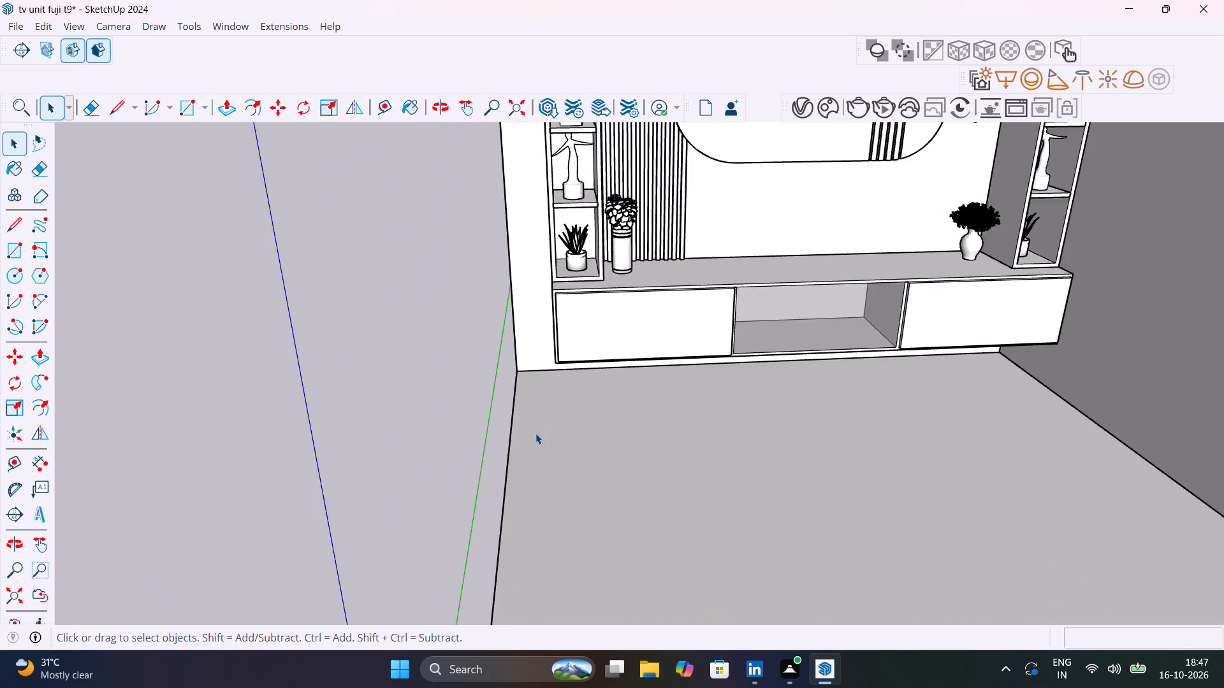
scroll(535, 433, "up", 3)
key("t")
left_click(499, 429)
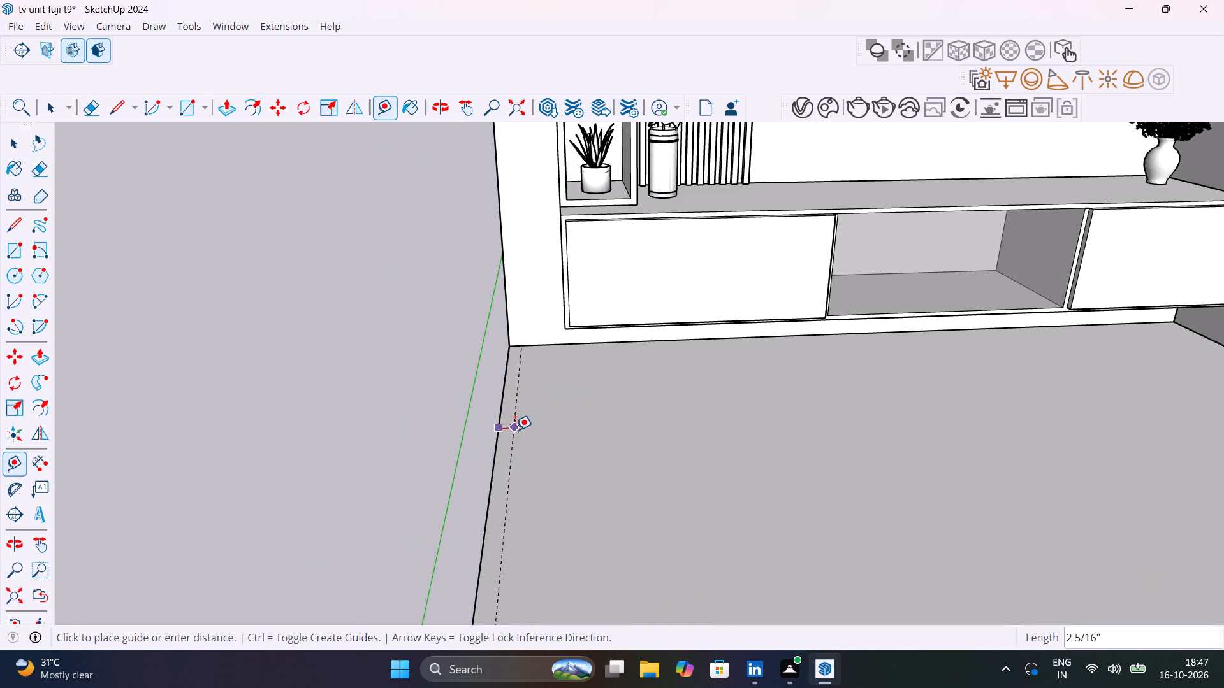
type("9\"")
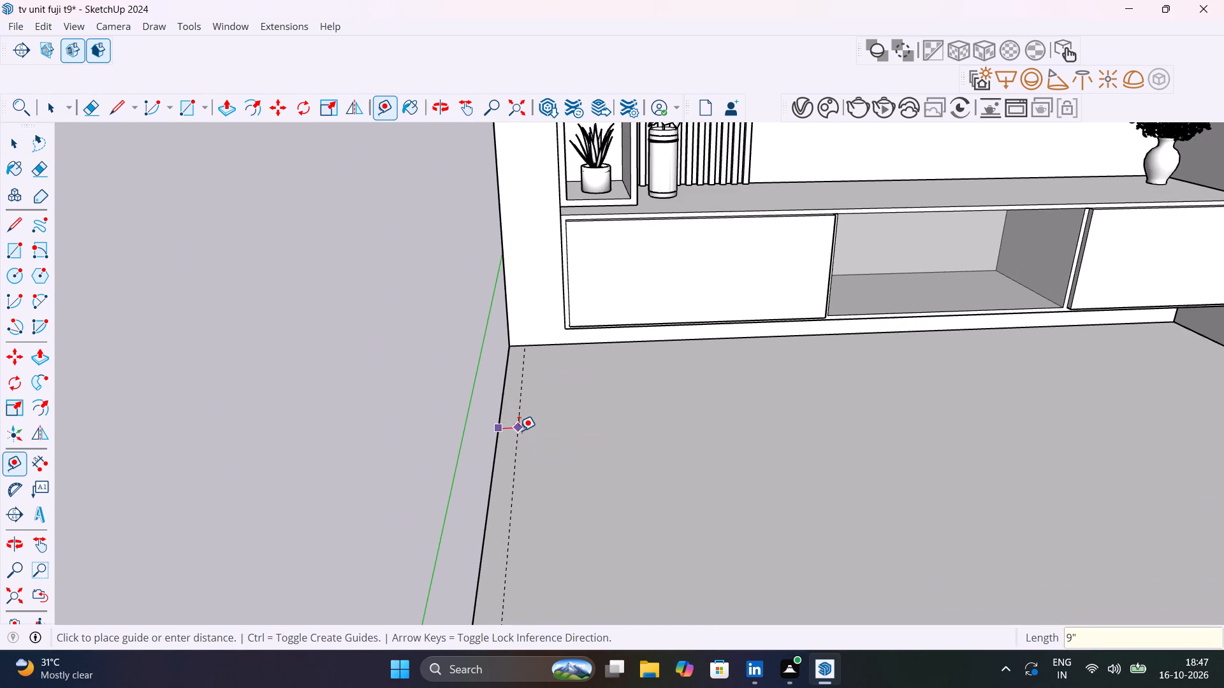
key("Return")
Place a second guide line on the floor 9" in from the front edge, opposite the TV wall.
scroll(509, 431, "down", 2)
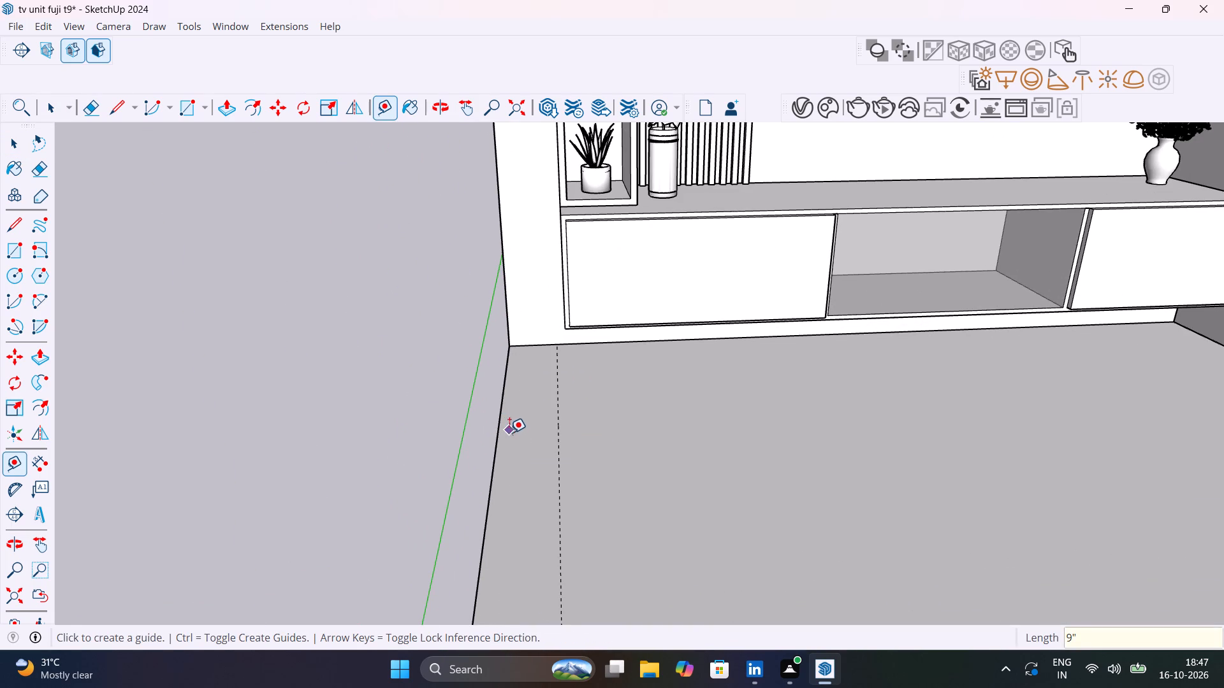
scroll(509, 433, "down", 12)
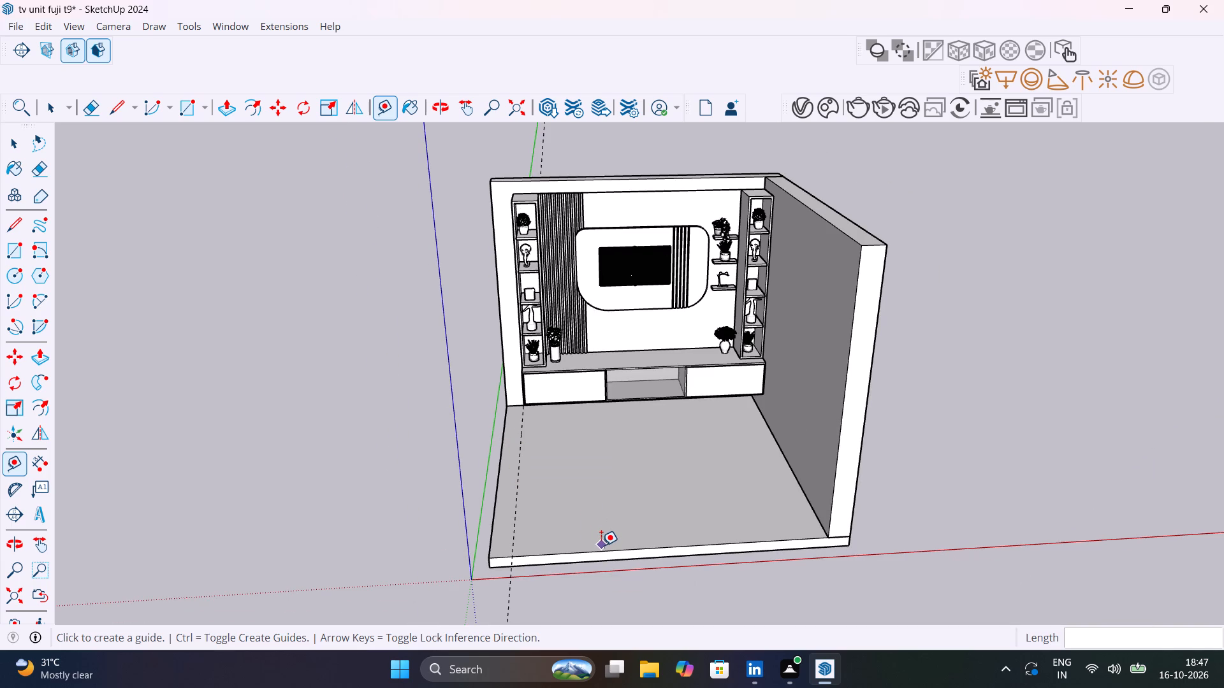
left_click(604, 549)
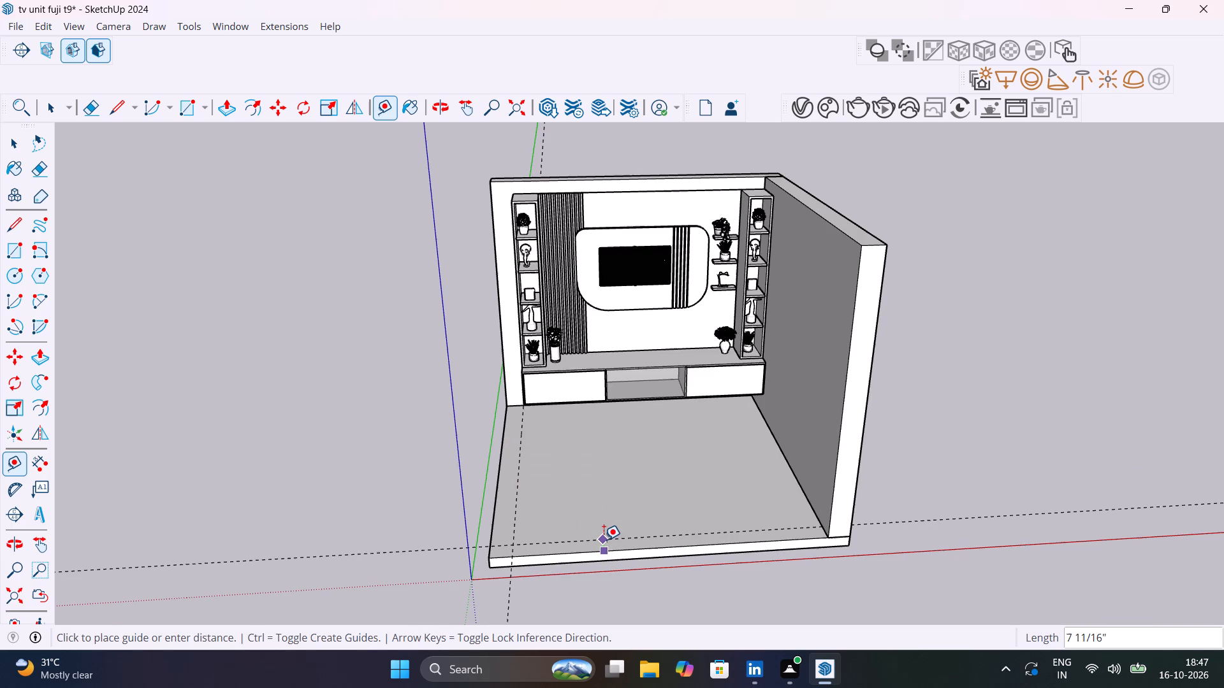
type("9\"")
key("Return")
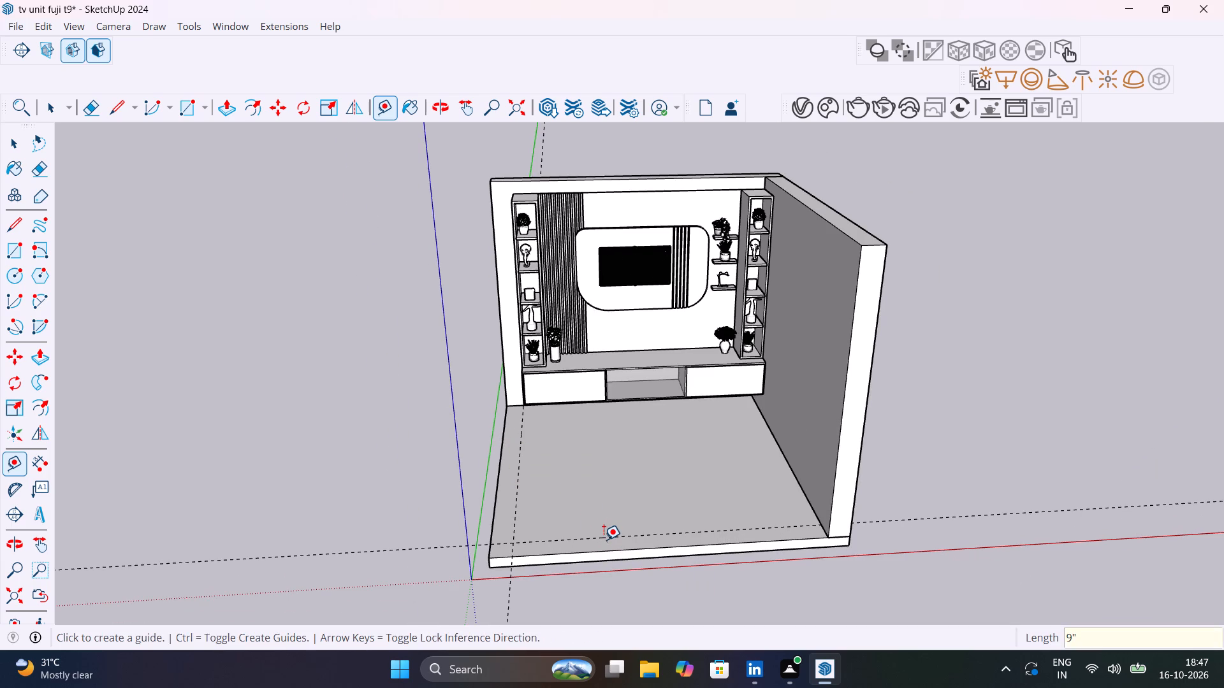
key("Escape")
key("space")
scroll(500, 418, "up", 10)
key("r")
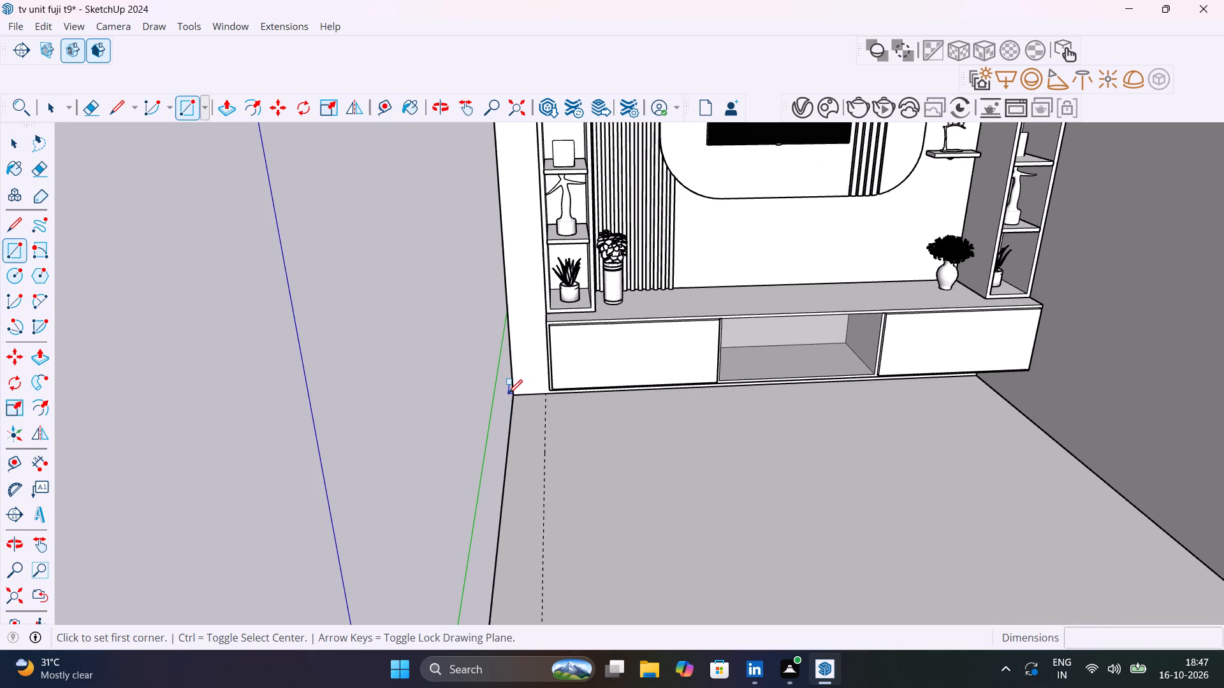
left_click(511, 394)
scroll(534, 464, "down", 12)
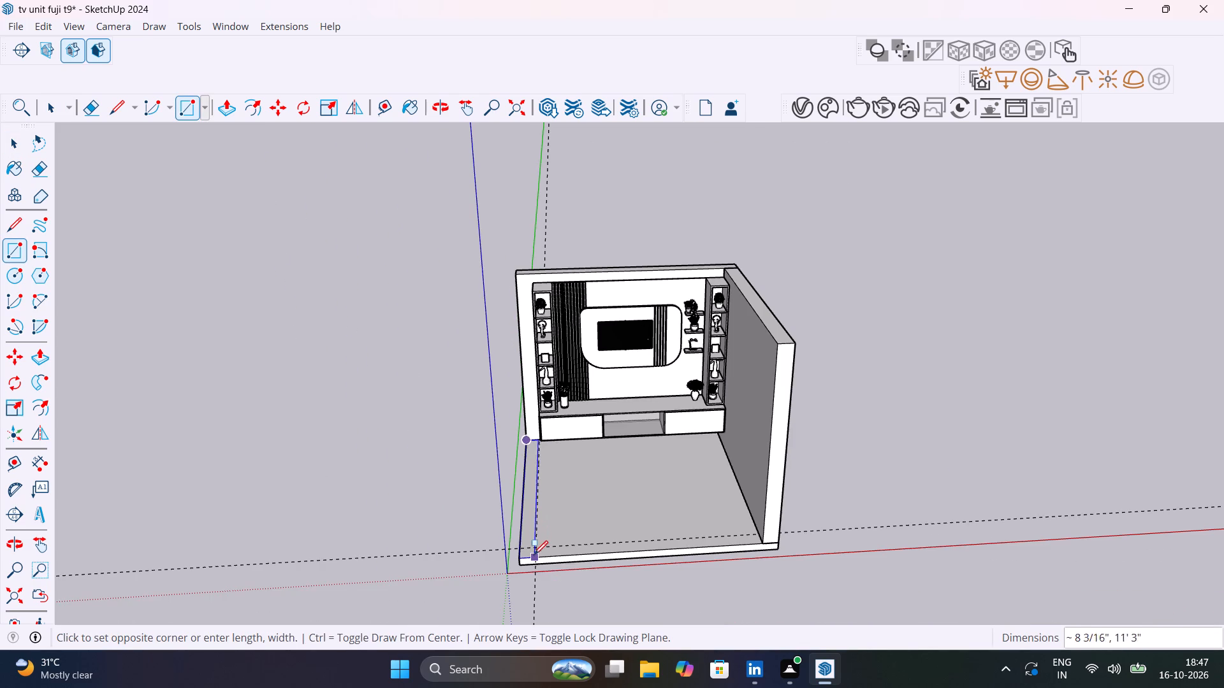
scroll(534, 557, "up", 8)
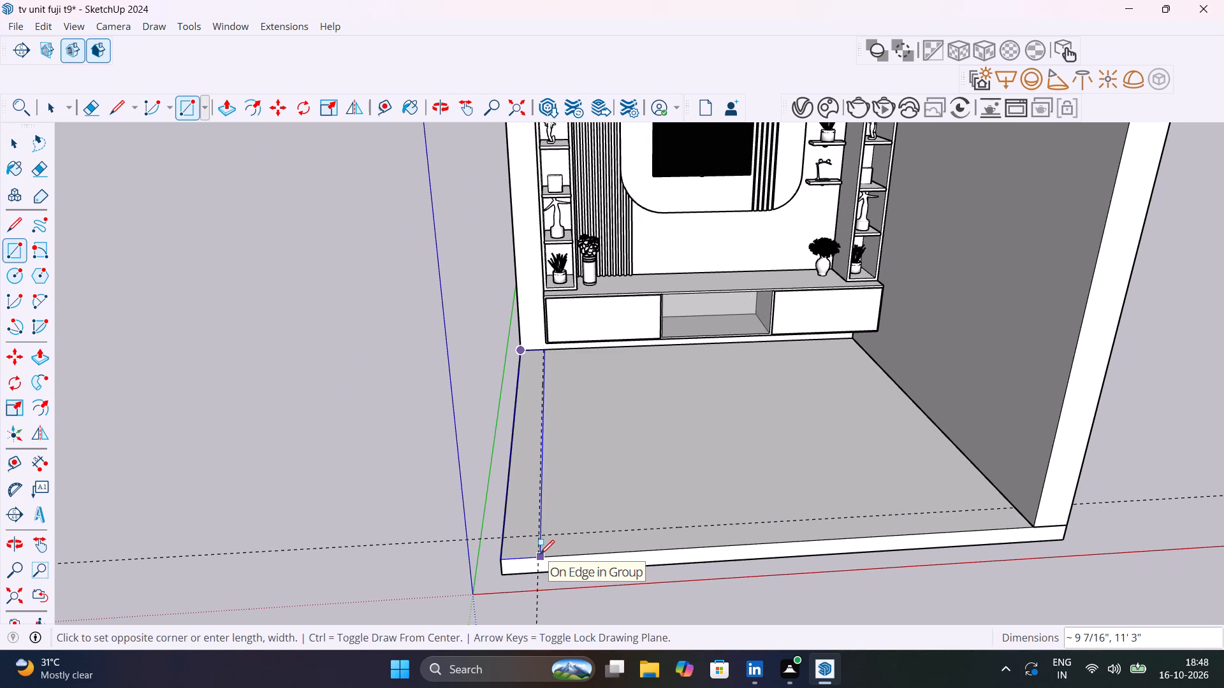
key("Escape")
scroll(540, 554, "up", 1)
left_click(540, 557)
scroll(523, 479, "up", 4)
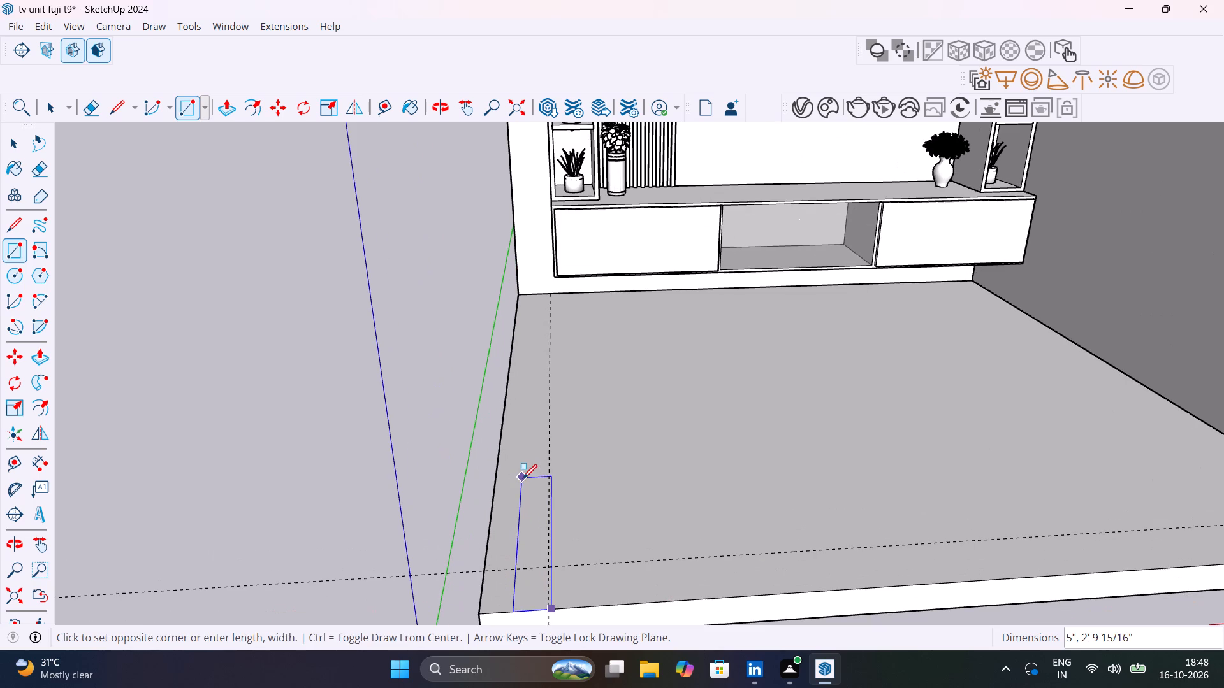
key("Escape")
Draw a 9" by 11' 3" rectangle on the floor along the open side, from the front corner to the TV wall.
scroll(609, 524, "down", 1)
middle_click_drag(609, 524, 853, 443)
scroll(720, 447, "up", 1)
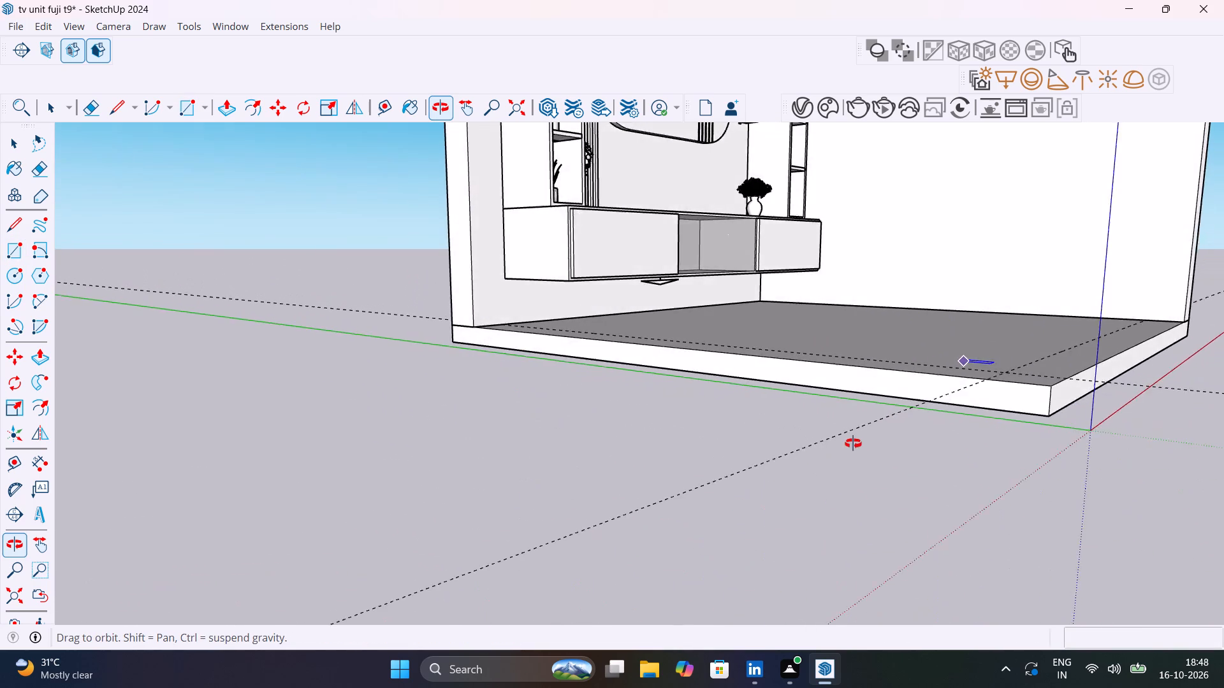
middle_click_drag(853, 443, 972, 577)
key("Escape")
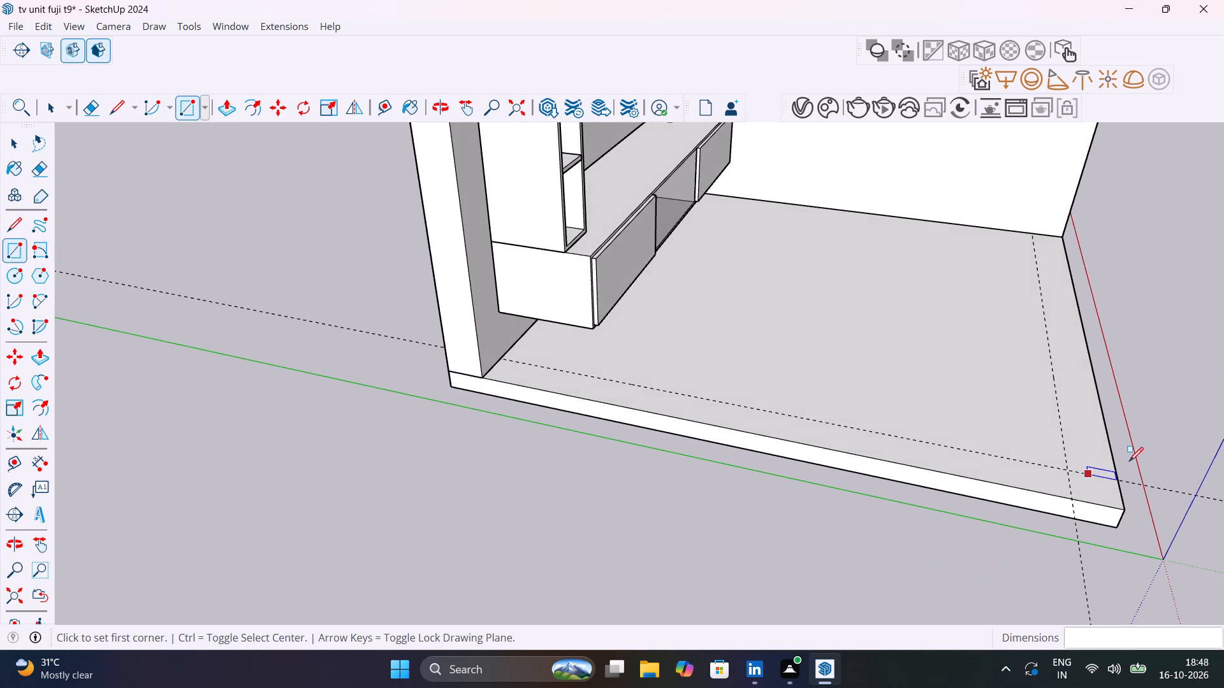
left_click(1122, 508)
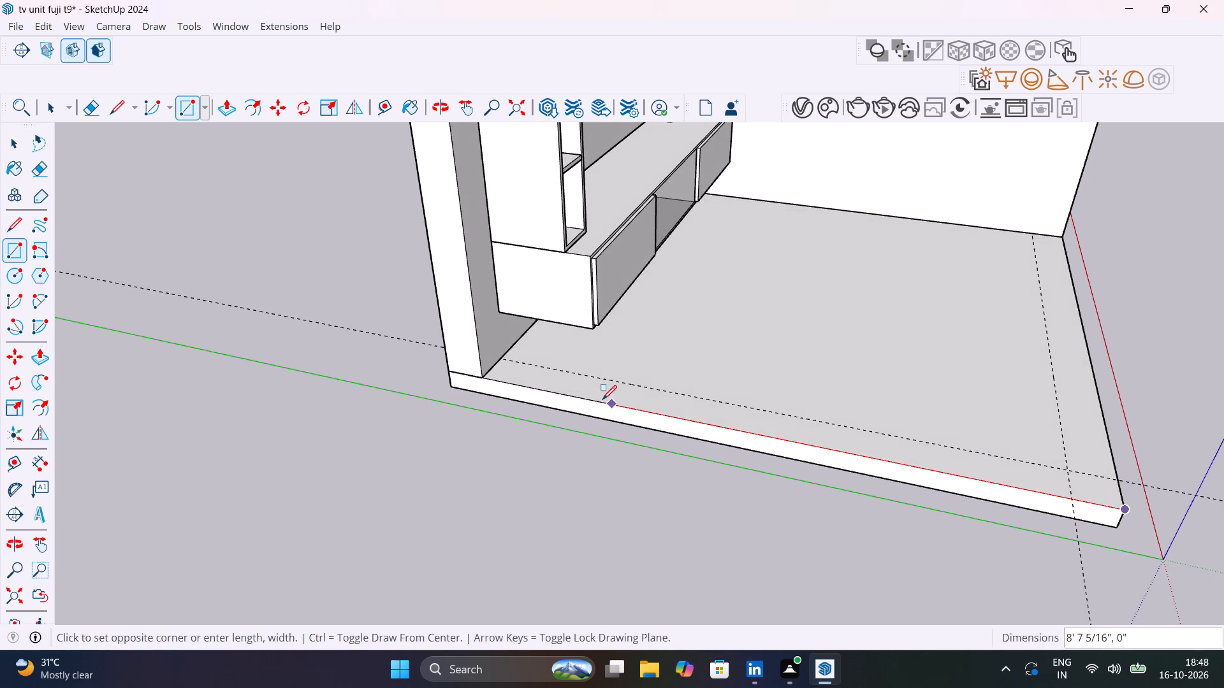
scroll(505, 354, "up", 8)
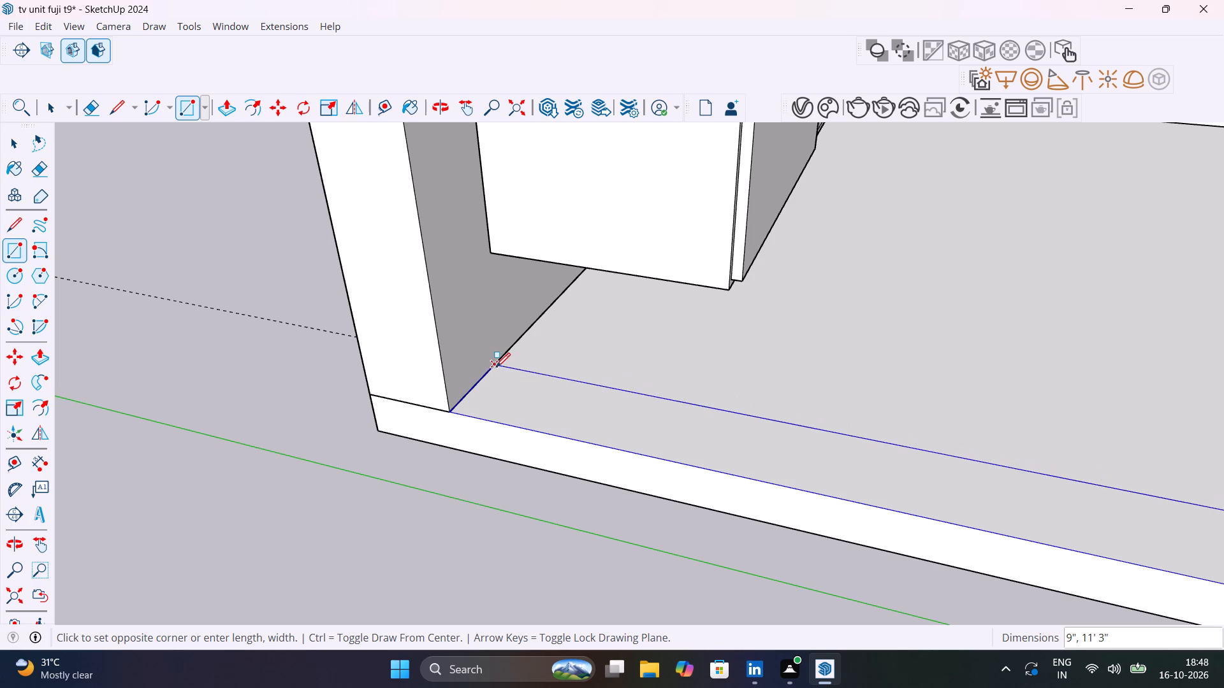
left_click(496, 367)
scroll(513, 392, "up", 1)
scroll(513, 392, "down", 15)
key("space")
Select the whole side-wall rectangle and make it a group.
scroll(542, 405, "up", 7)
double_click(544, 399)
triple_click(544, 399)
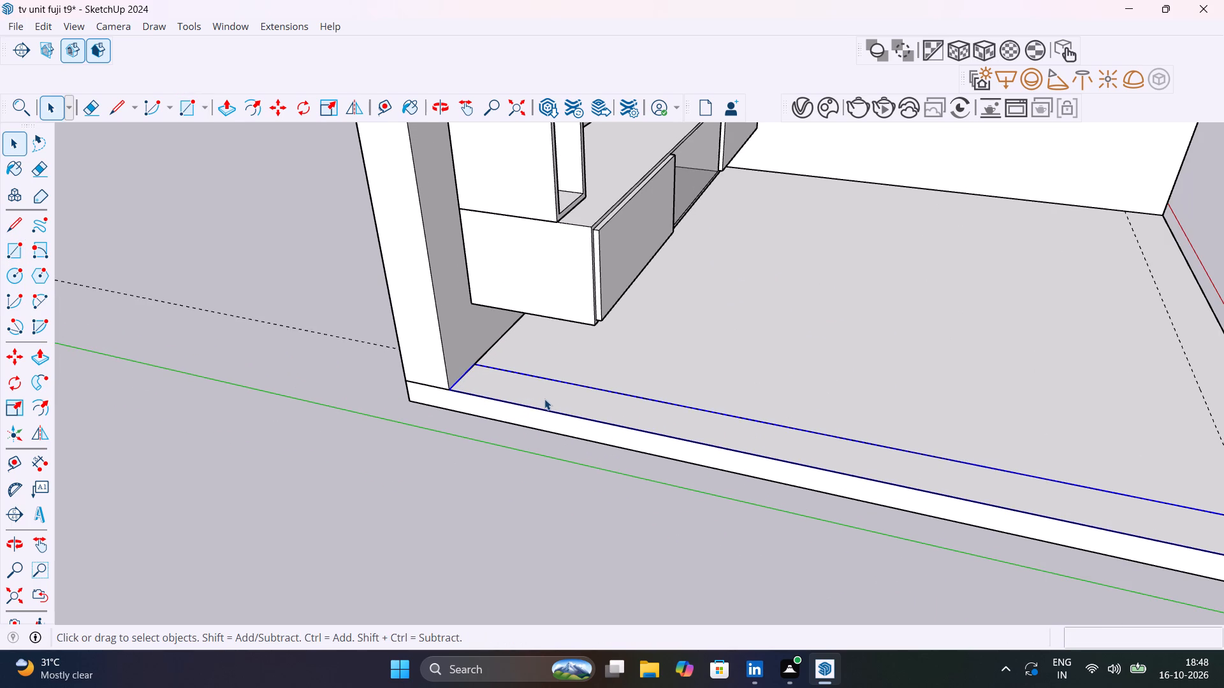
left_click(544, 399)
right_click(544, 399)
left_click(611, 151)
Inside the new group, extrude the strip up 10' to the top of the TV wall, and leave the group.
double_click(609, 401)
key("p")
left_click(608, 401)
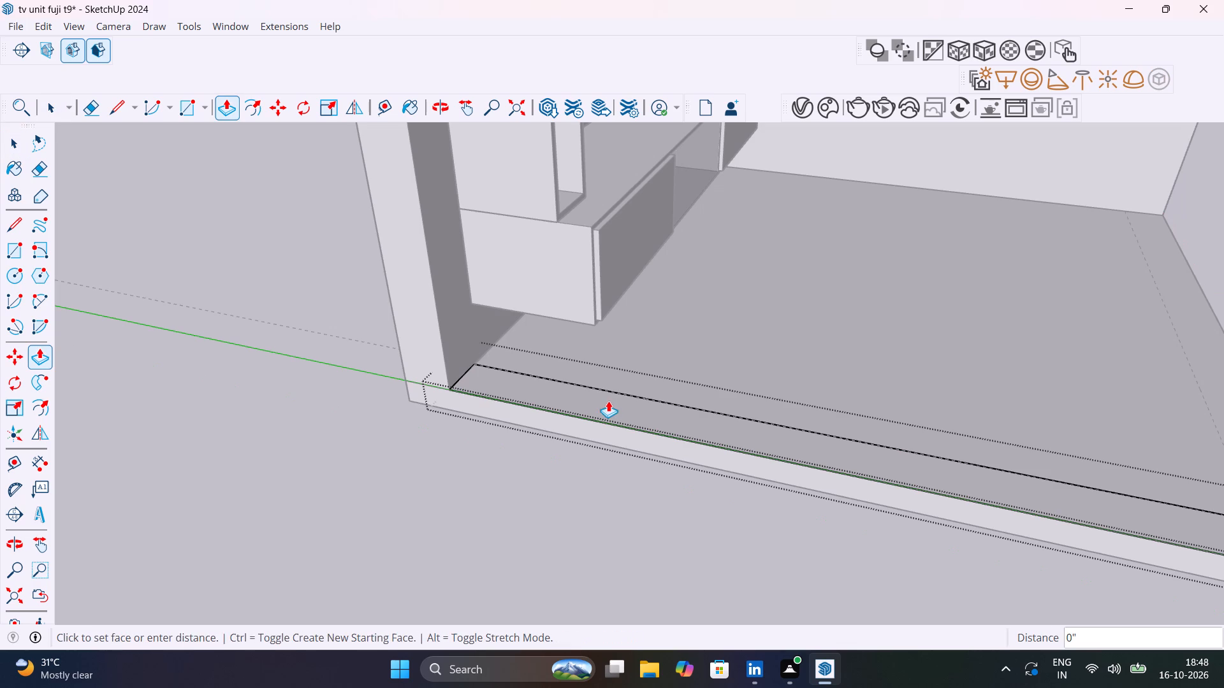
scroll(595, 341, "down", 20)
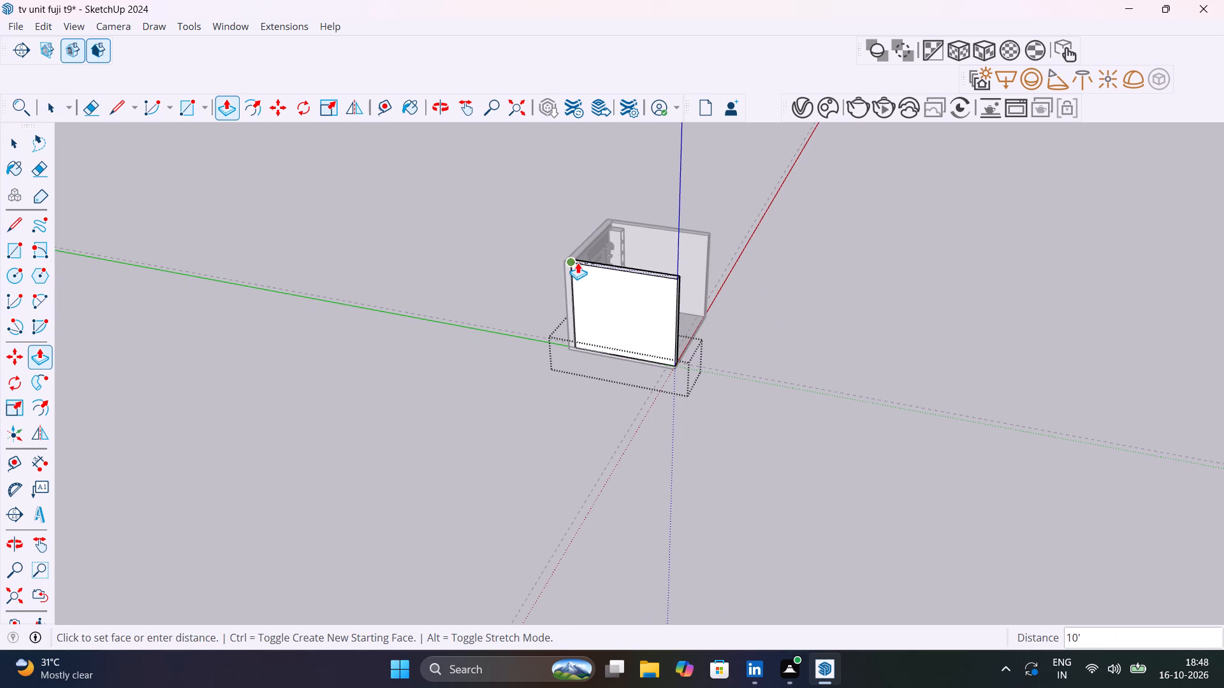
left_click(578, 262)
key("space")
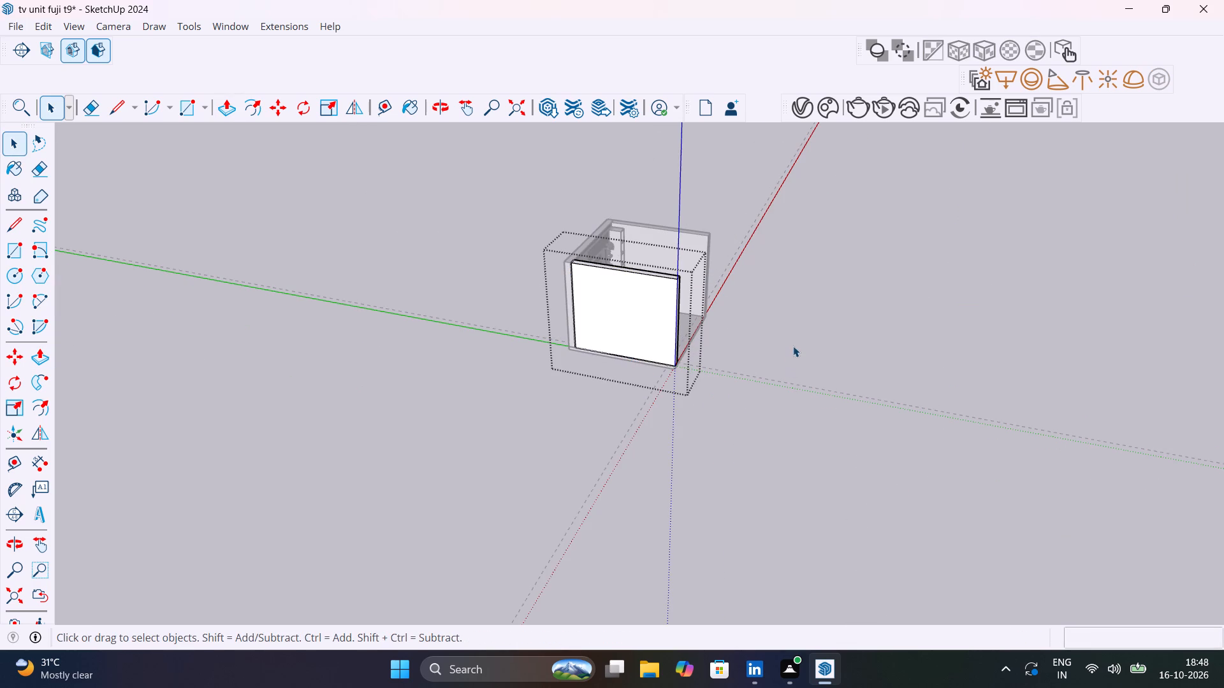
left_click(793, 346)
Draw a 9" by 10' 6" rectangle along the floor's front edge between the two side walls.
middle_click_drag(707, 330, 264, 391)
scroll(678, 373, "up", 6)
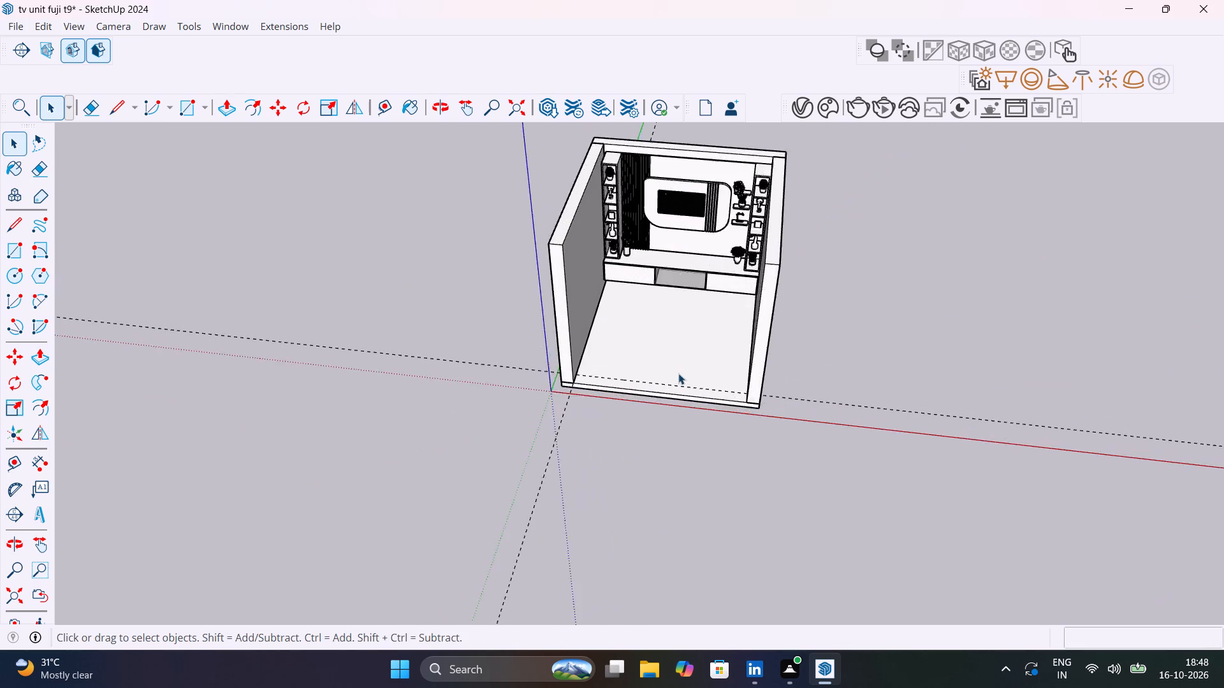
scroll(678, 373, "up", 8)
key("t")
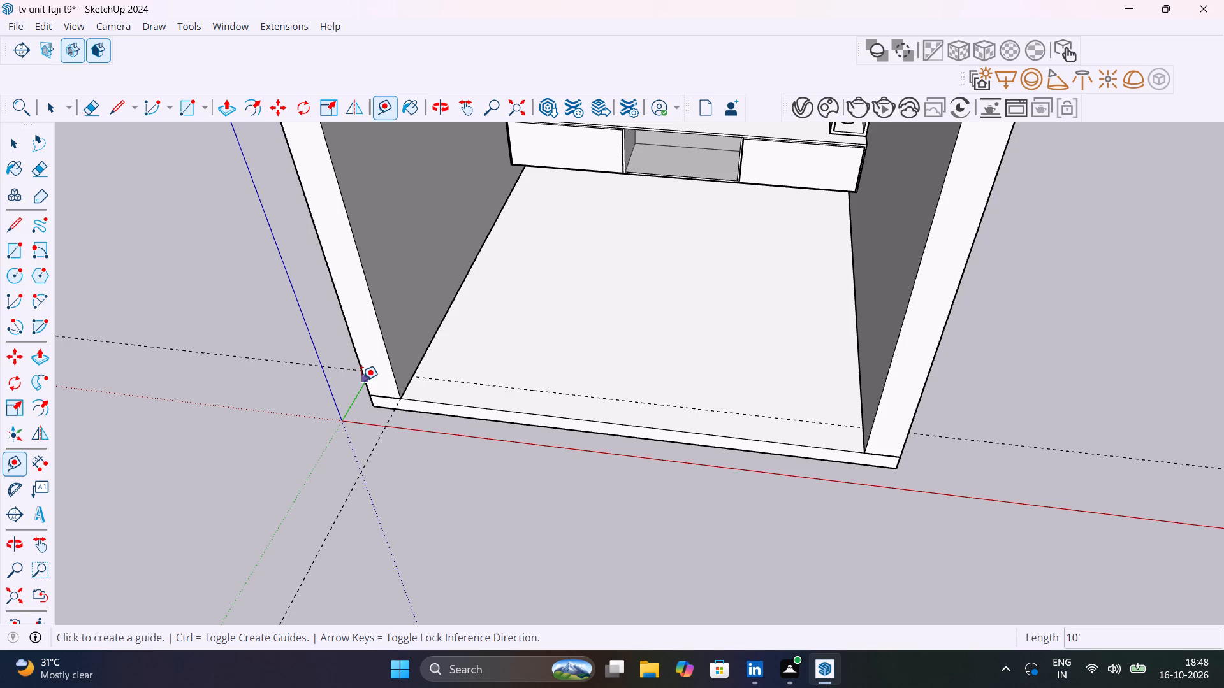
key("r")
left_click(412, 377)
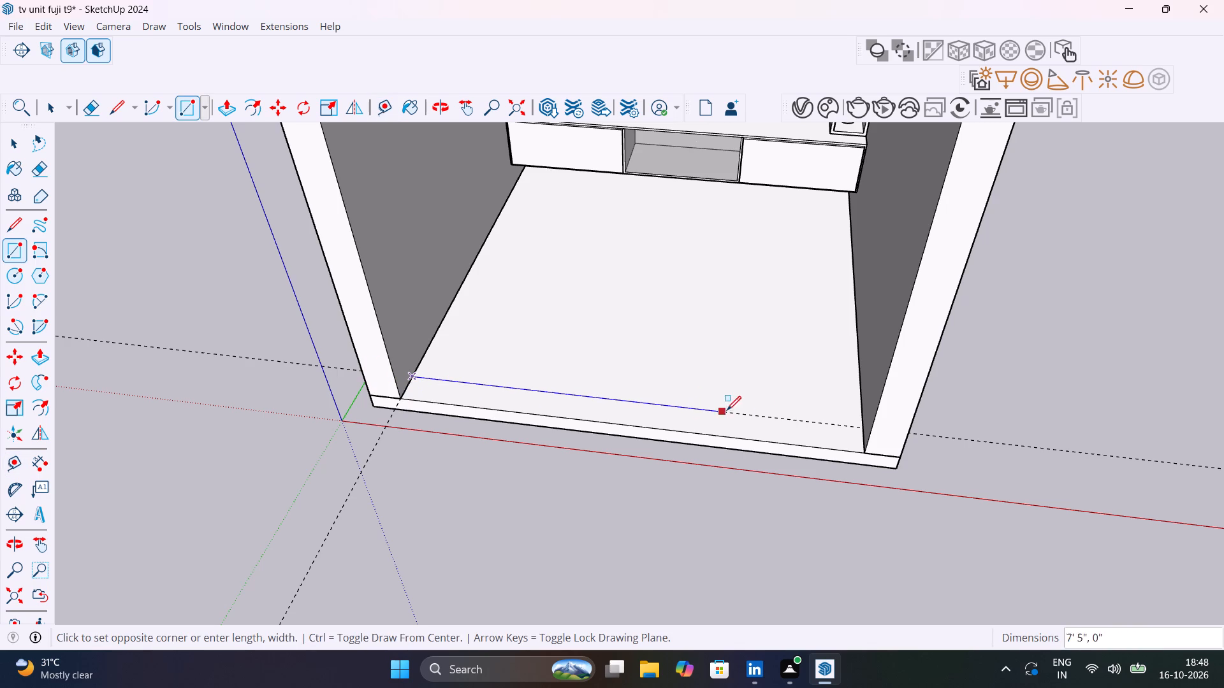
left_click(864, 450)
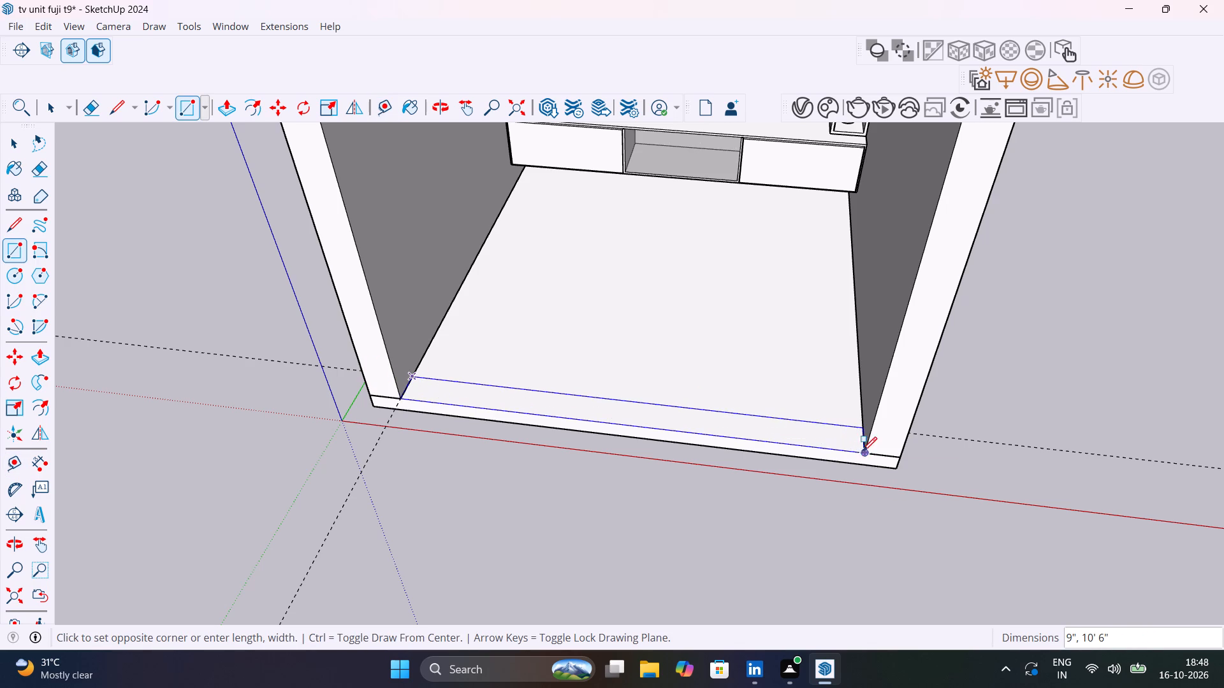
key("space")
Select the whole front-wall rectangle and make it a group.
triple_click(833, 431)
right_click(834, 432)
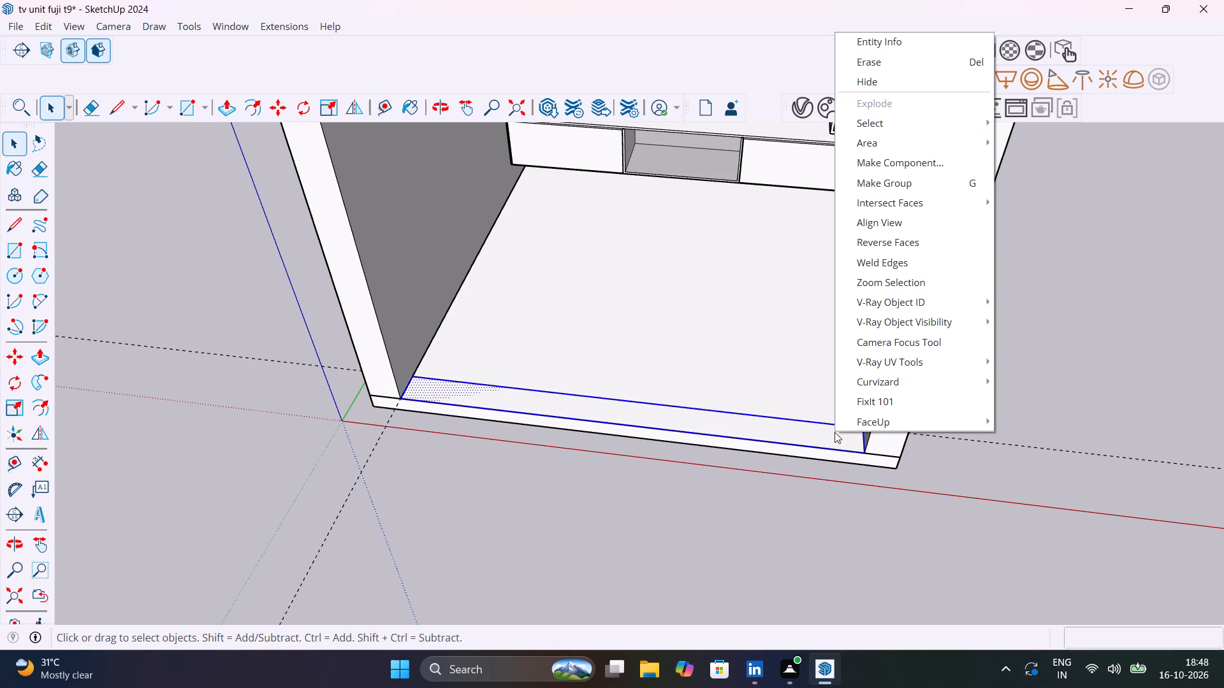
left_click(926, 190)
Inside the front-wall group, extrude the strip up 10' to the top of the side walls, and leave the group.
double_click(802, 423)
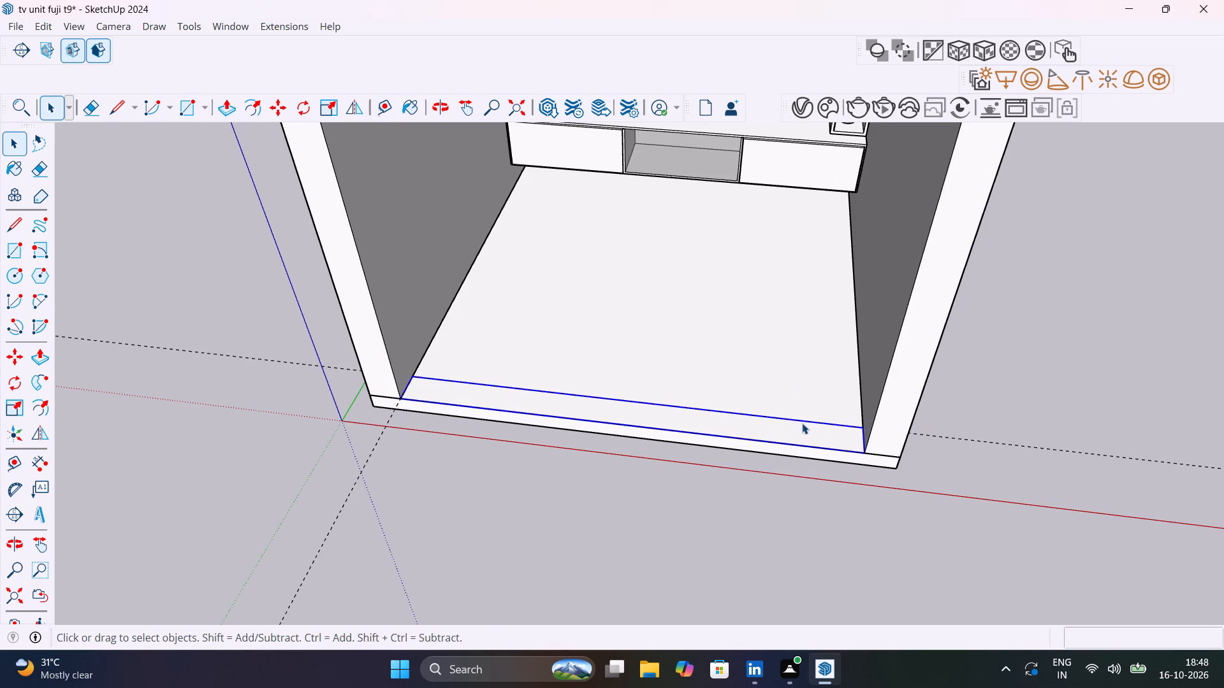
double_click(808, 430)
key("p")
left_click(808, 430)
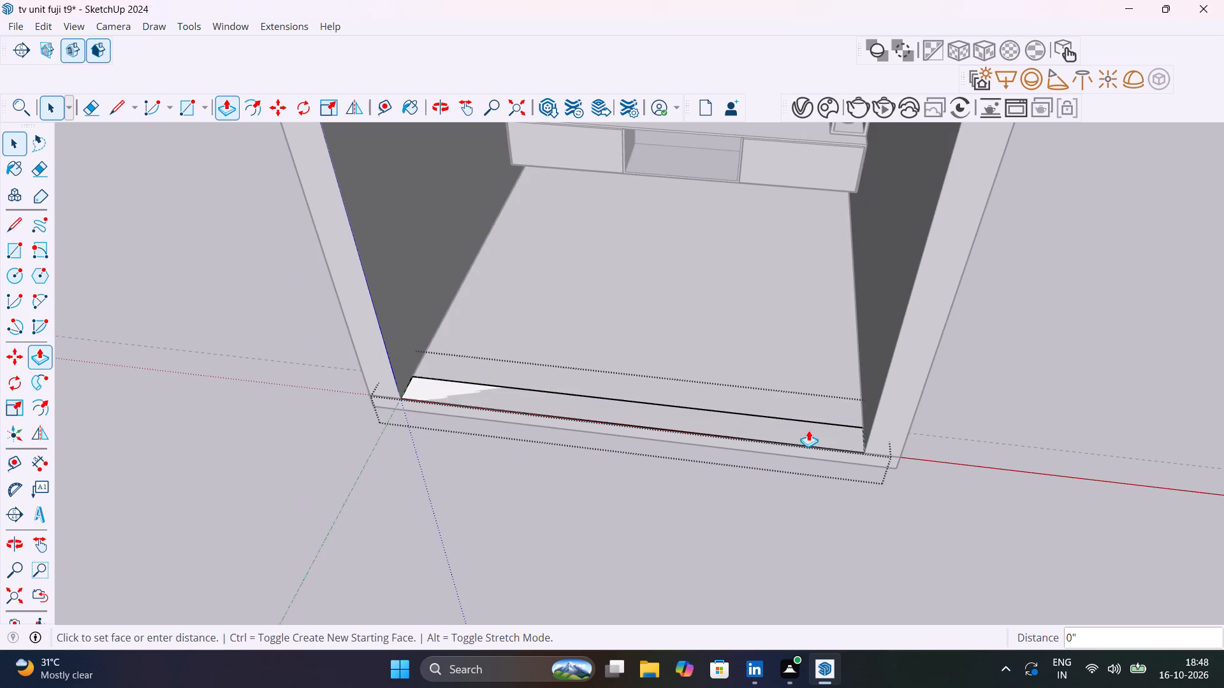
scroll(828, 398, "down", 12)
left_click(877, 294)
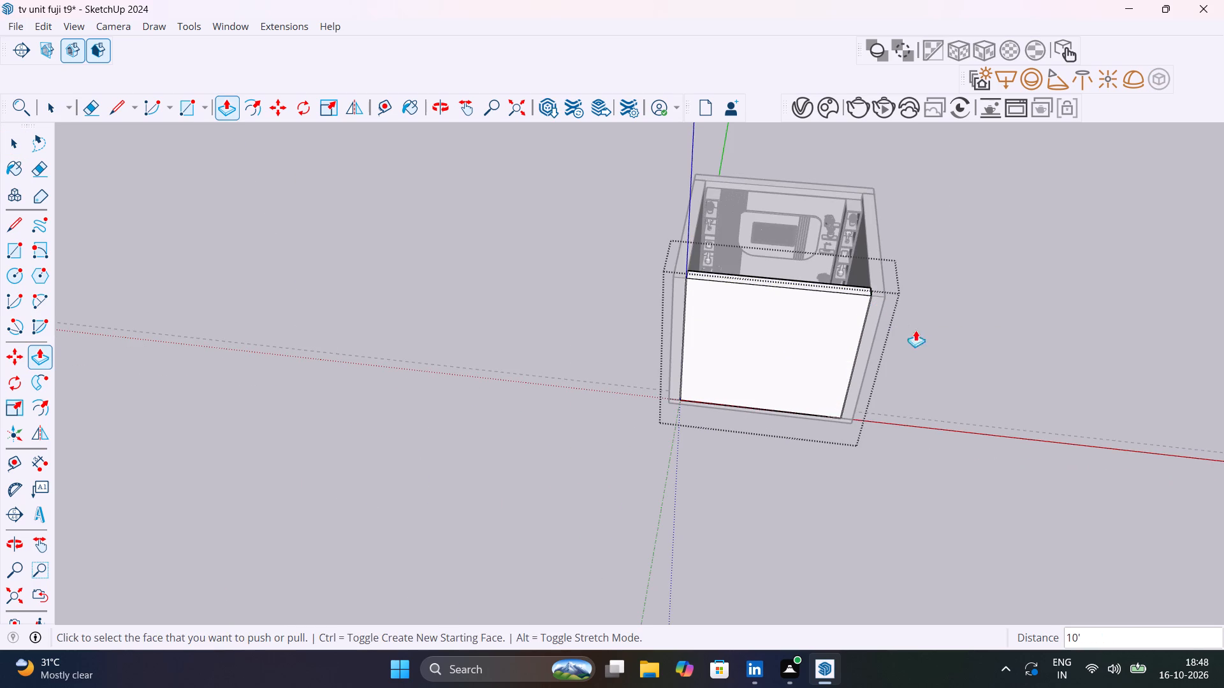
key("space")
left_click(952, 337)
Copy the floor slab straight up 10' 4 1/2" onto the top of the walls as the ceiling.
scroll(857, 426, "up", 4)
middle_click_drag(848, 420, 840, 381)
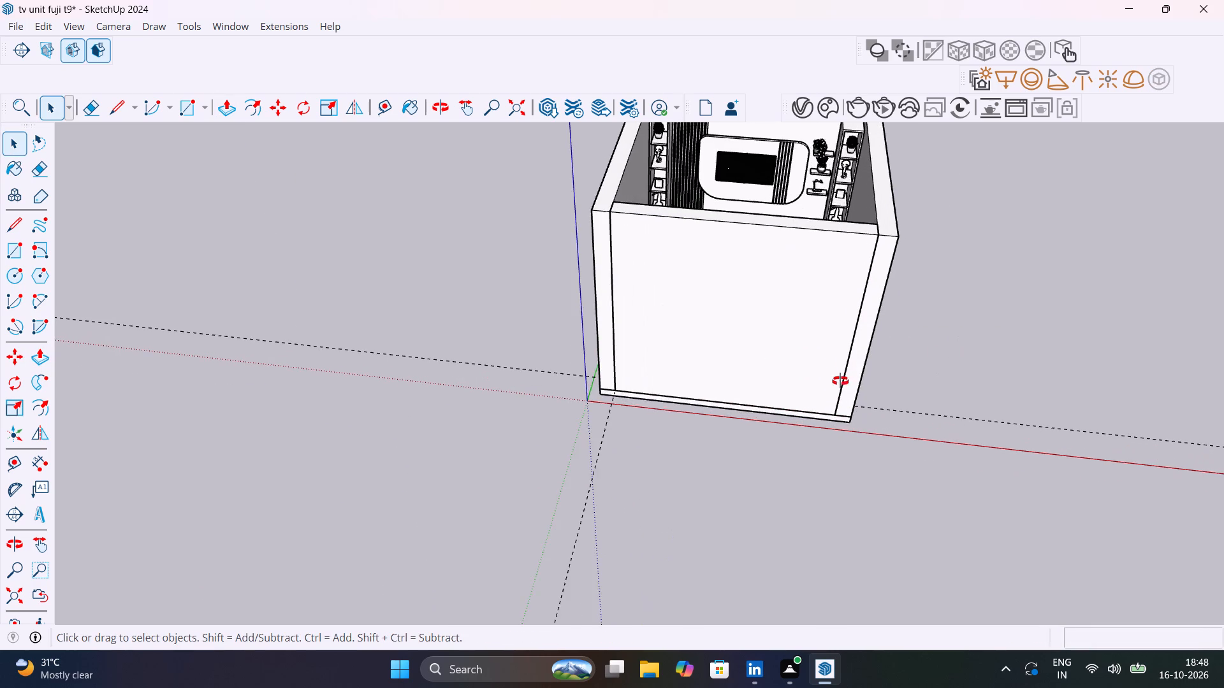
middle_click_drag(840, 381, 833, 354)
left_click(844, 406)
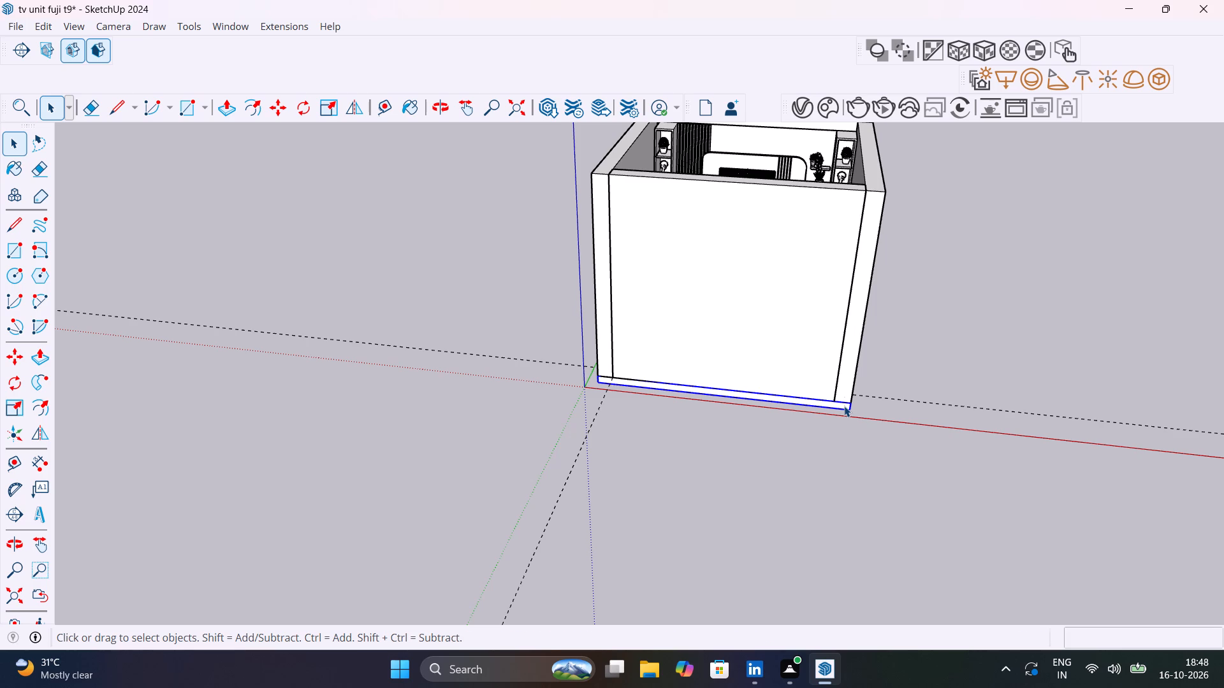
key("m")
scroll(864, 423, "up", 8)
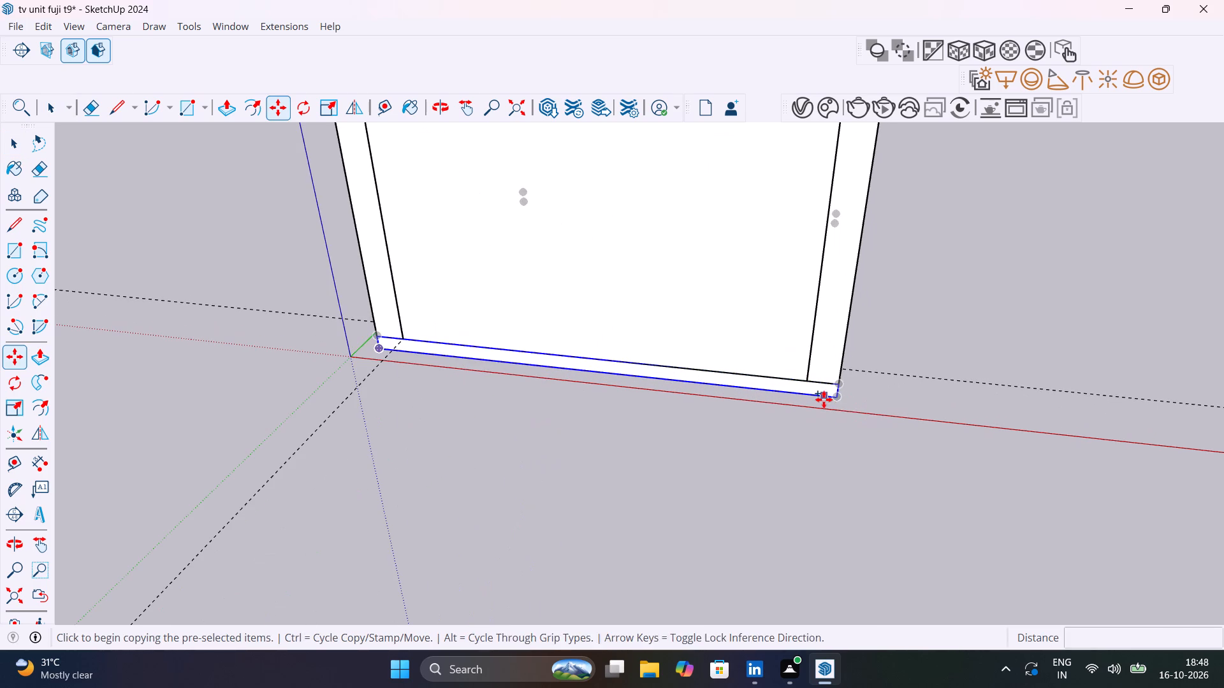
left_click(835, 401)
scroll(827, 359, "down", 16)
middle_click_drag(836, 389, 829, 463, "shift")
scroll(836, 403, "down", 1, "shift")
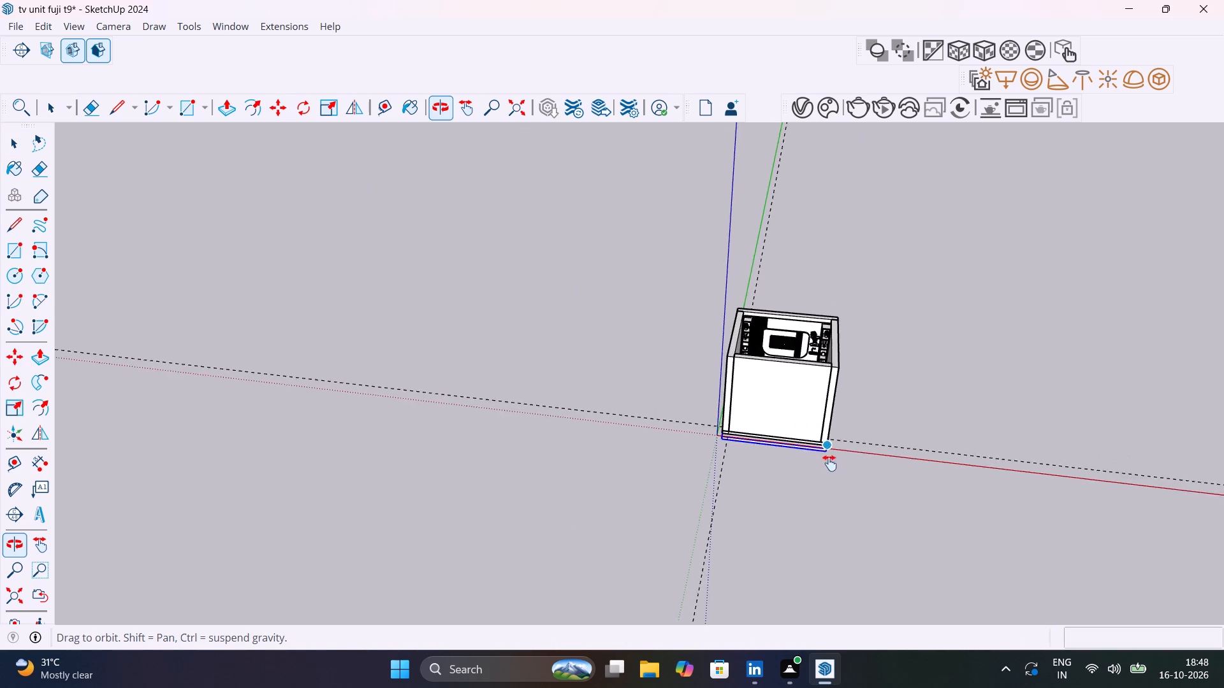
middle_click_drag(829, 463, 816, 416, "shift")
scroll(822, 322, "up", 10)
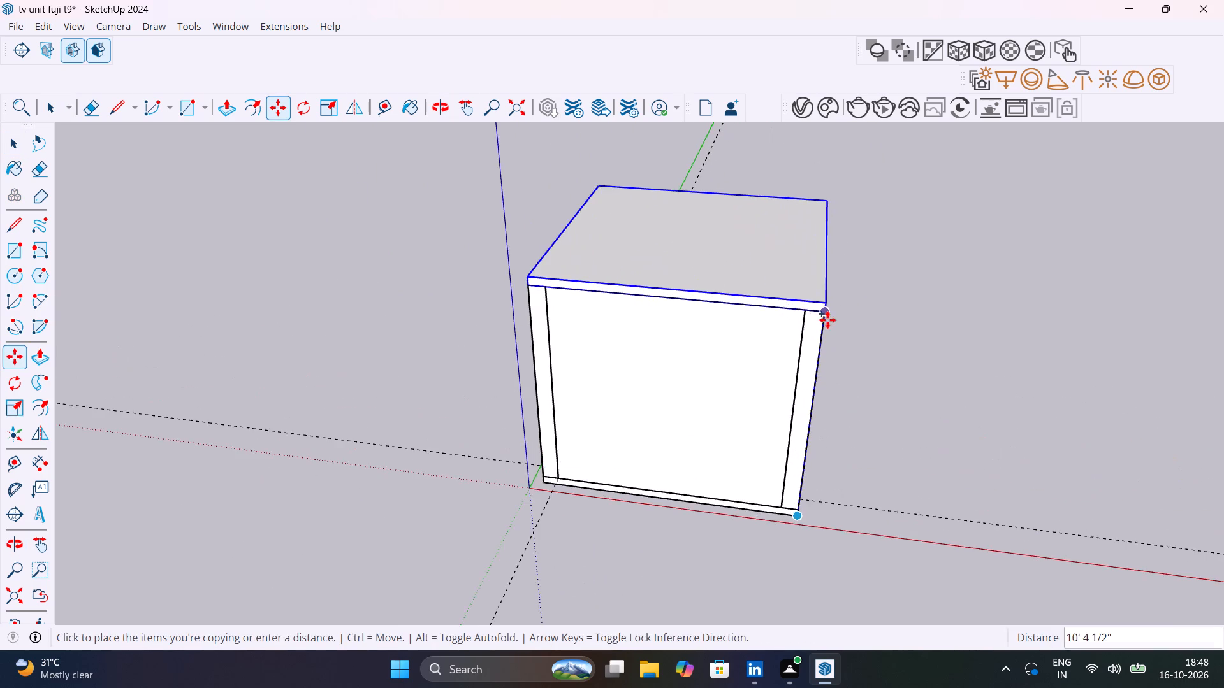
middle_click_drag(827, 320, 815, 265)
left_click(815, 264)
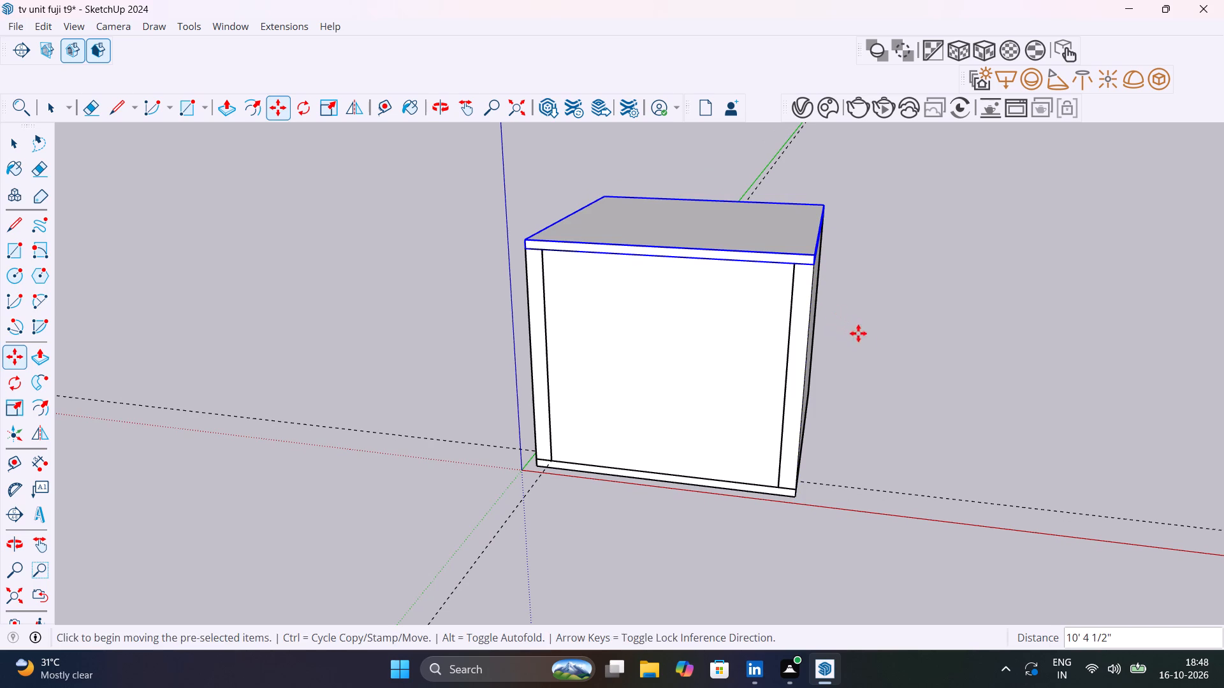
key("space")
left_click(886, 341)
Hide the front wall group to open up the view into the room.
left_click(726, 361)
right_click(726, 361)
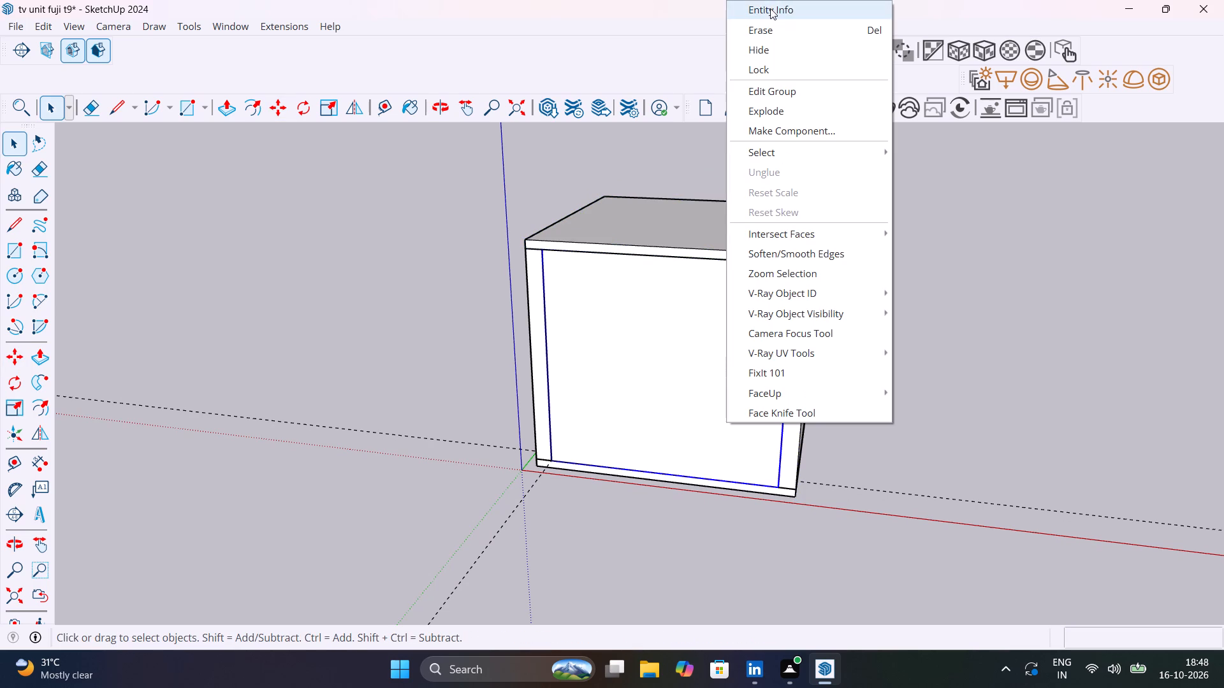
left_click(775, 50)
Examine the TV unit and the room interior from the open front.
middle_click_drag(751, 230, 823, 135)
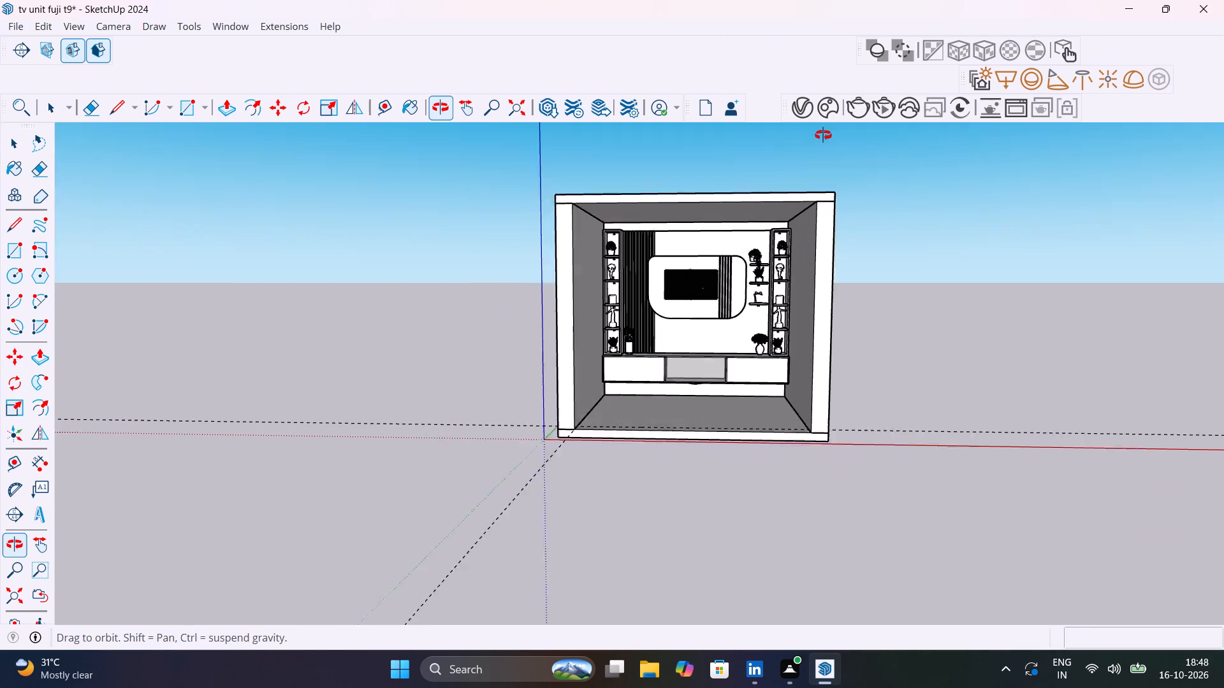
middle_click_drag(823, 135, 829, 125)
scroll(829, 125, "up", 1)
scroll(723, 242, "up", 8)
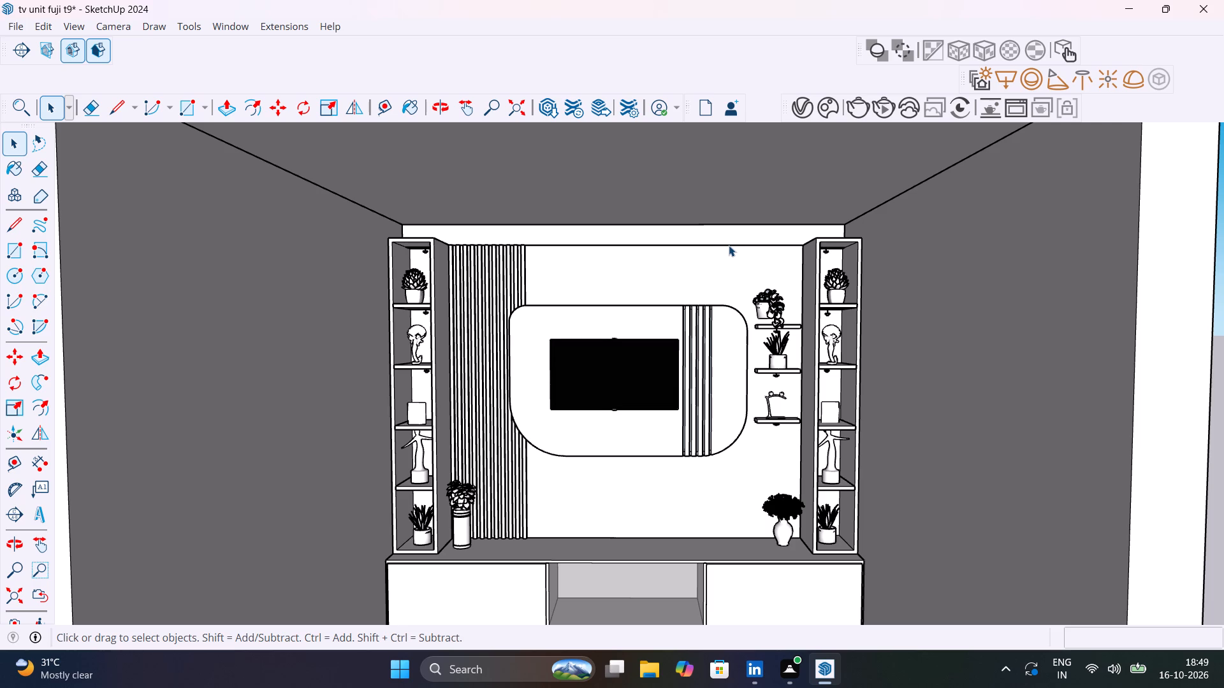
scroll(708, 266, "down", 4)
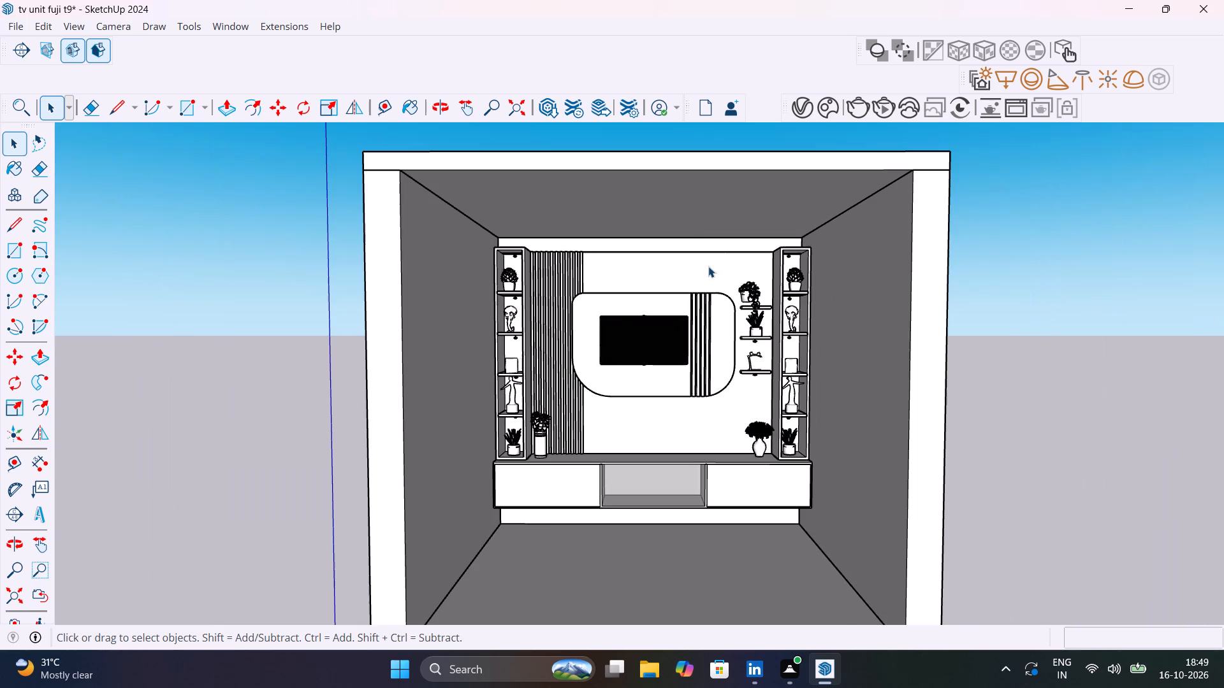
middle_click_drag(738, 343, 727, 339)
scroll(729, 339, "up", 2)
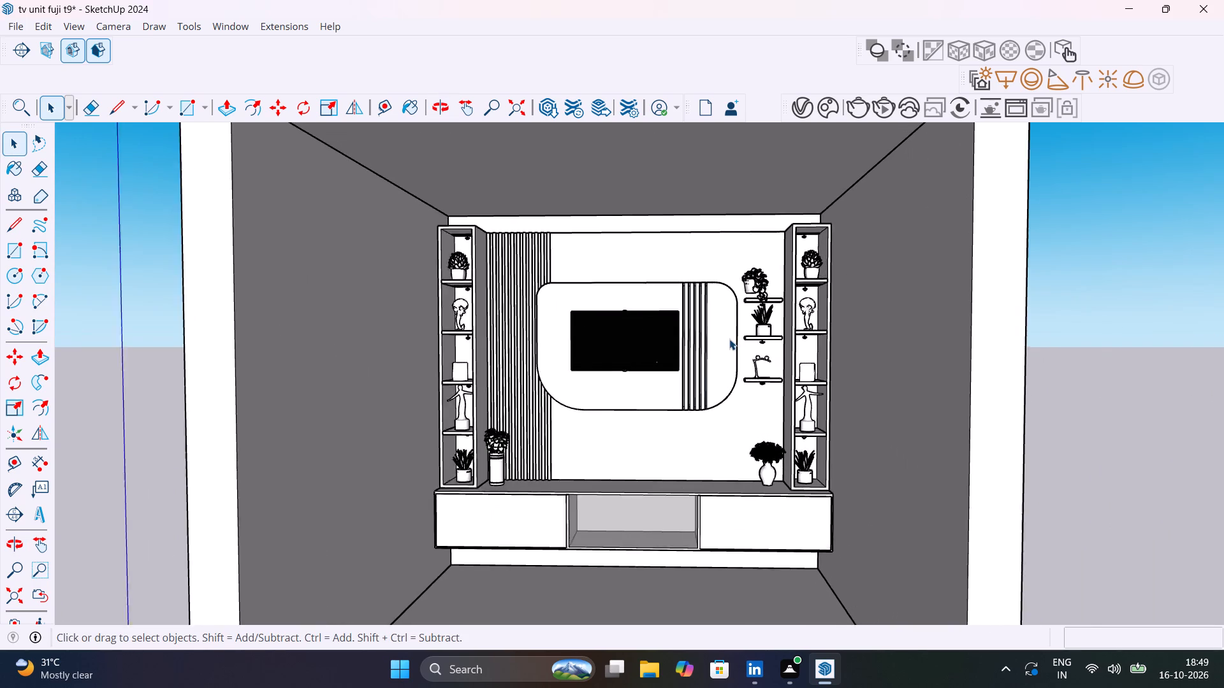
scroll(729, 339, "up", 2)
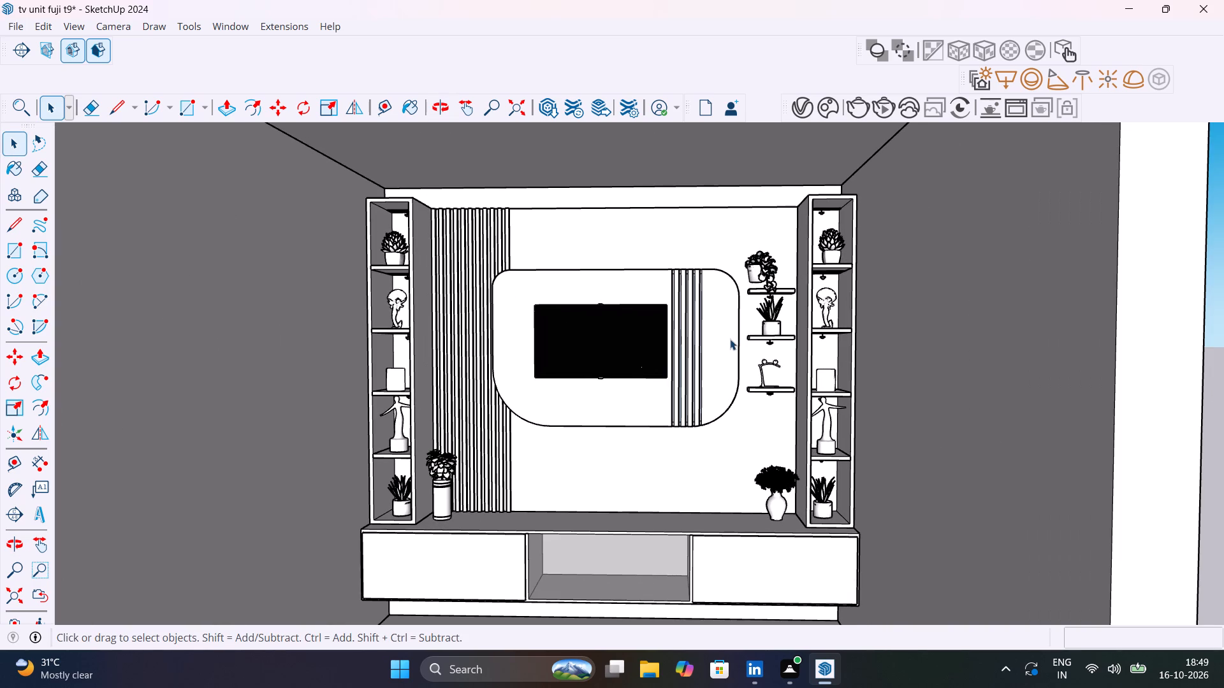
middle_click_drag(730, 340, 764, 287, "shift")
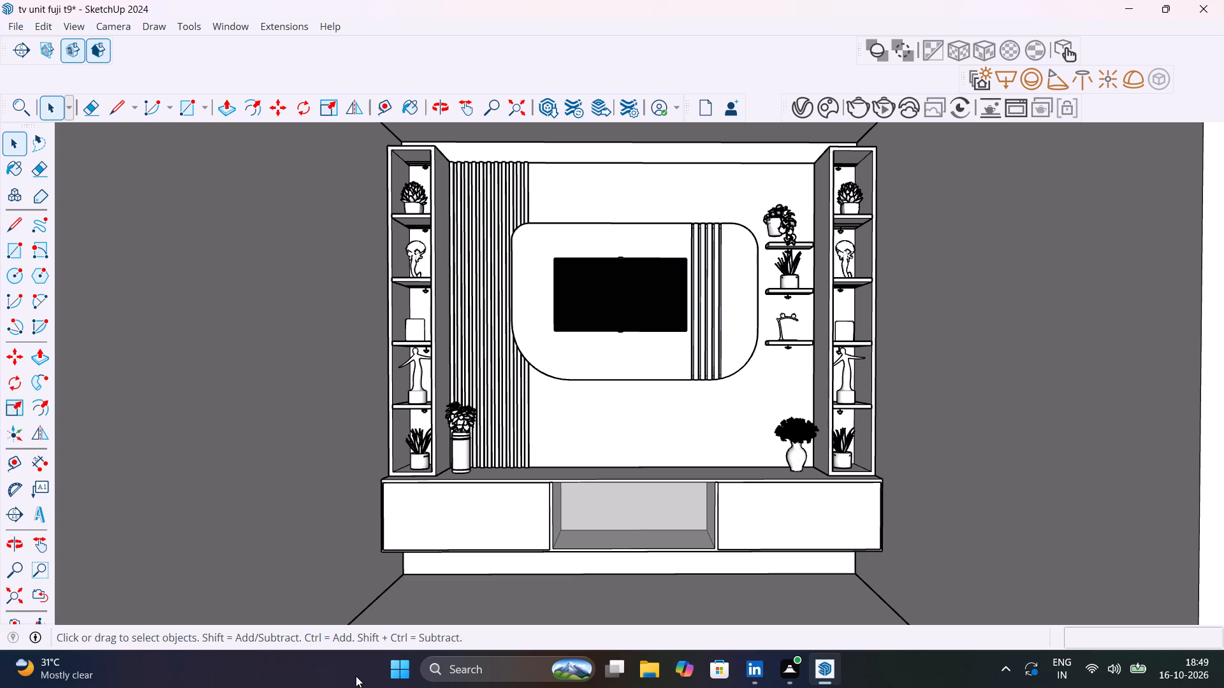
Search the 3D Warehouse models for "set top box".
left_click(249, 31)
left_click(297, 149)
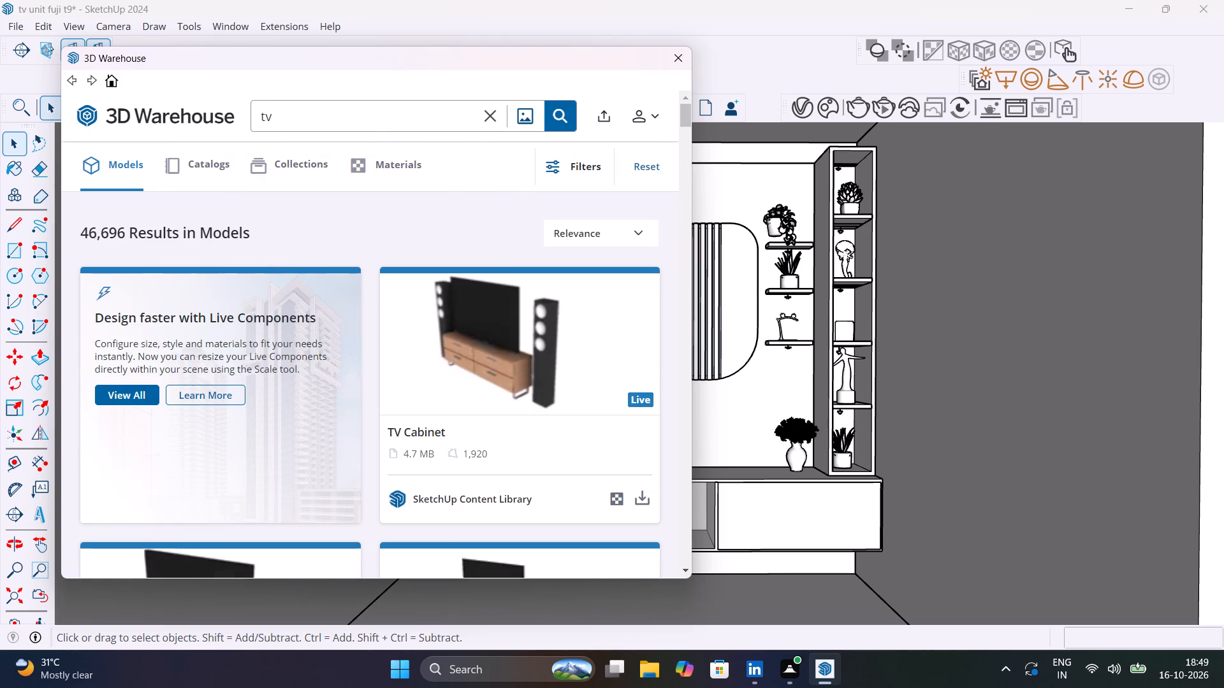
left_click(374, 125)
key("BackSpace")
key("BackSpace")
key("BackSpace")
type("set")
key("space")
type("to")
key("BackSpace")
type("op box")
key("Return")
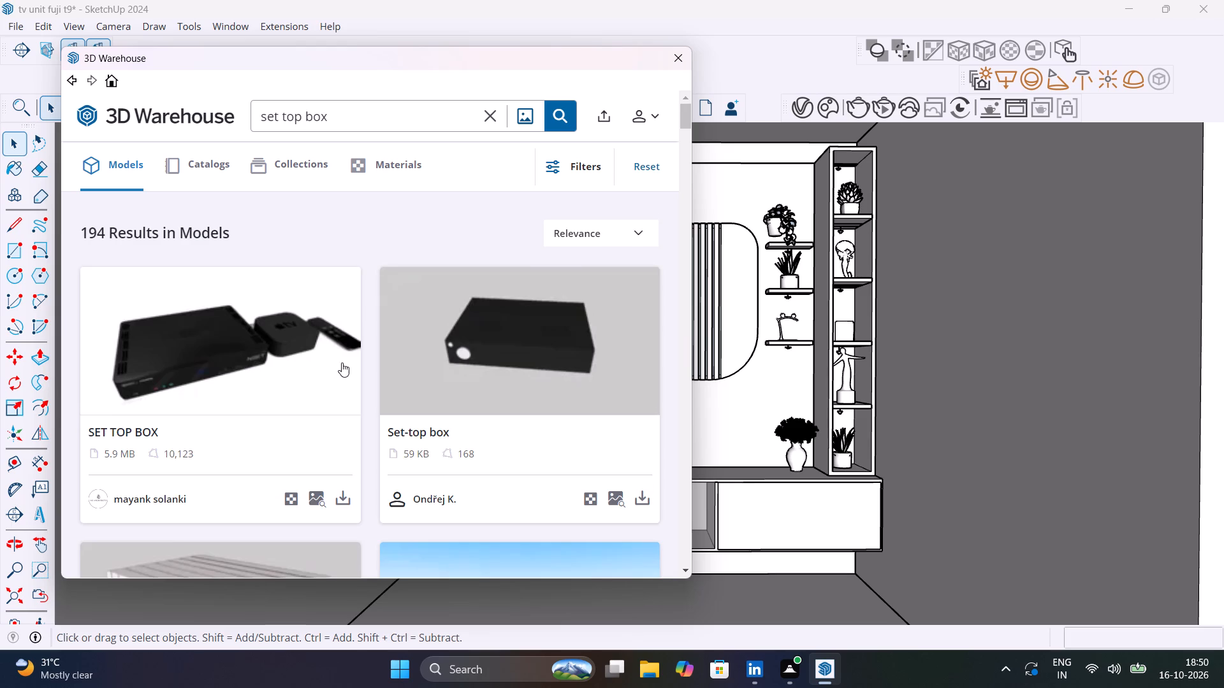
Browse the set-top box models and download Set Top Box (Tata Sky HD).
scroll(342, 362, "down", 2)
scroll(342, 362, "up", 1)
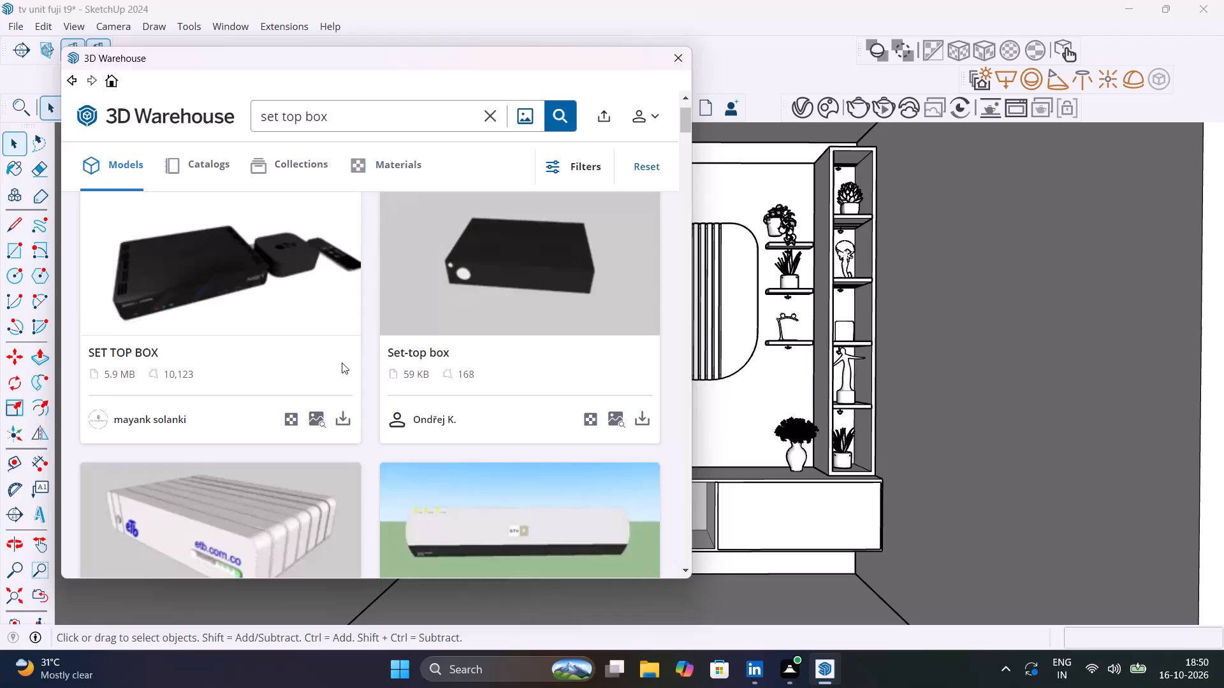
scroll(342, 362, "down", 4)
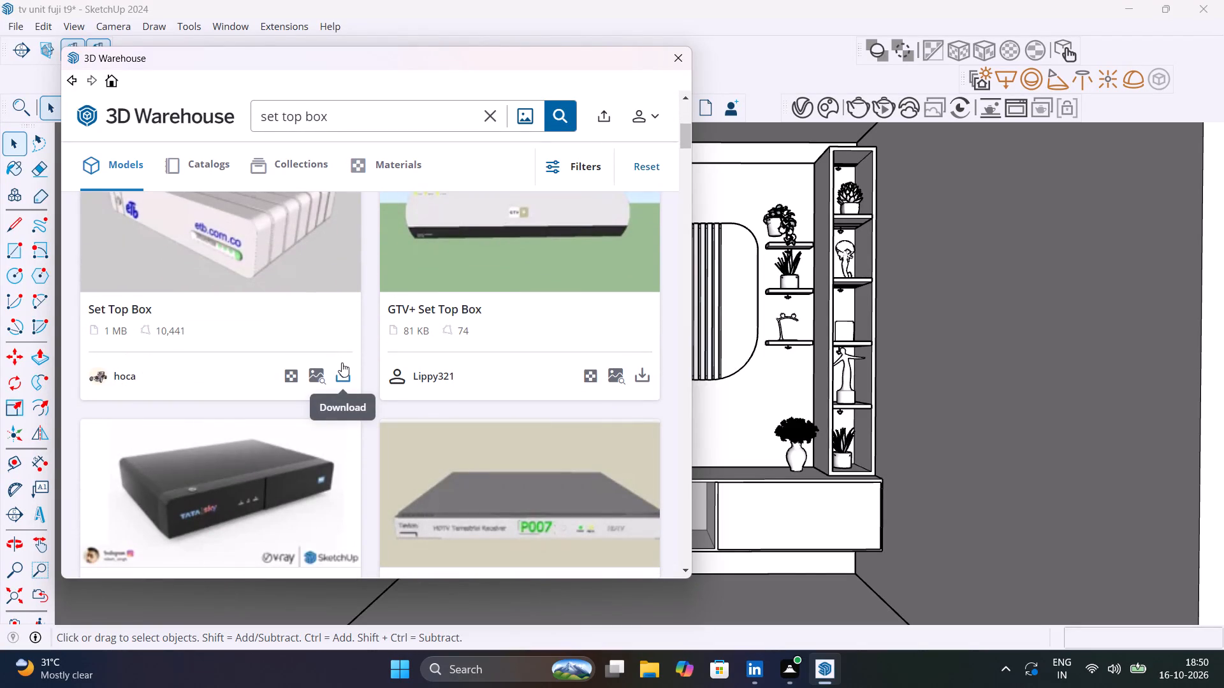
scroll(440, 443, "down", 4)
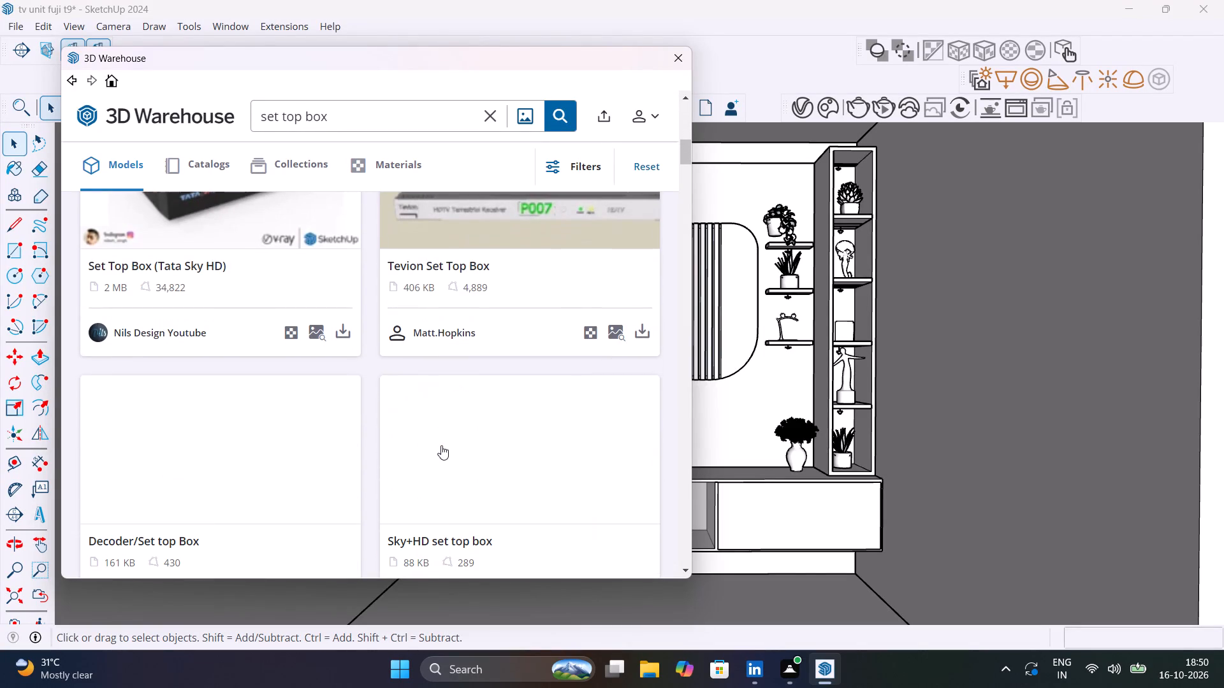
scroll(441, 445, "down", 4)
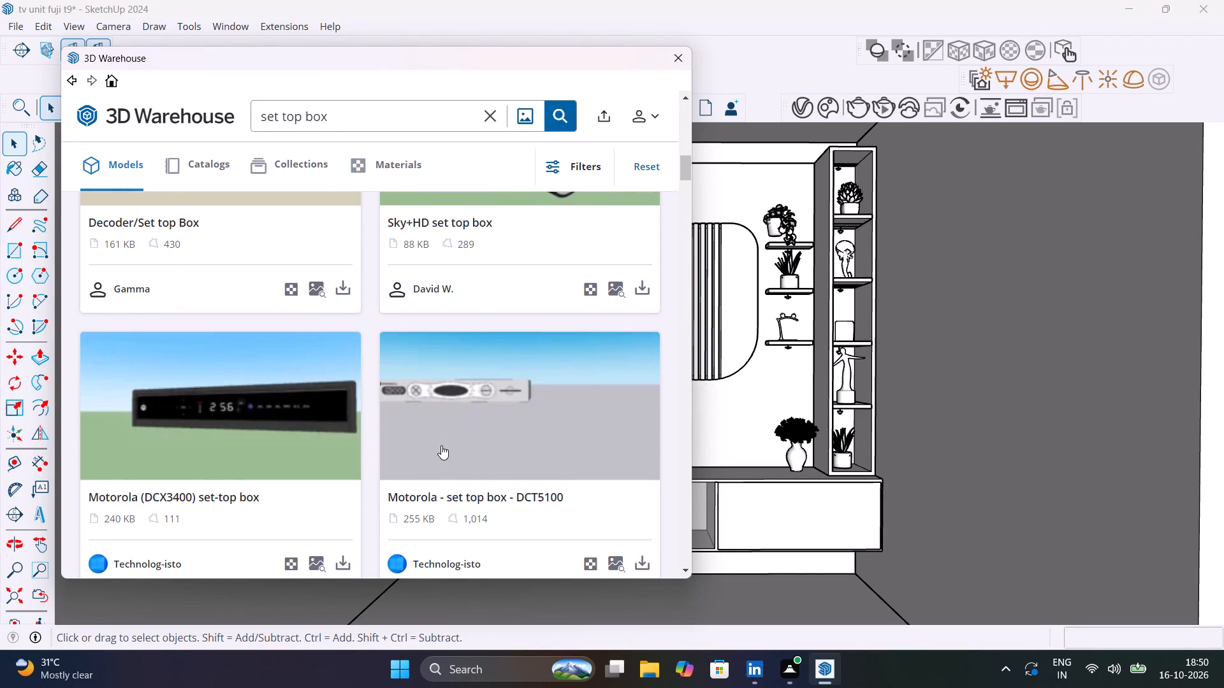
scroll(441, 445, "down", 8)
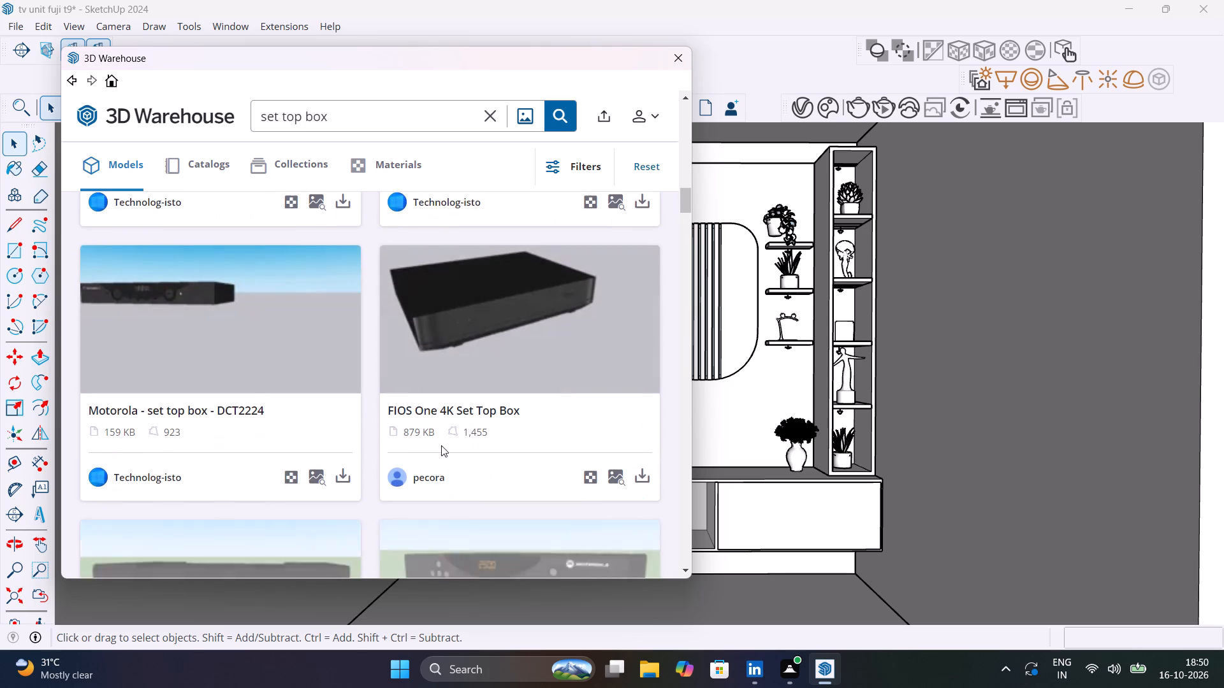
scroll(441, 445, "down", 8)
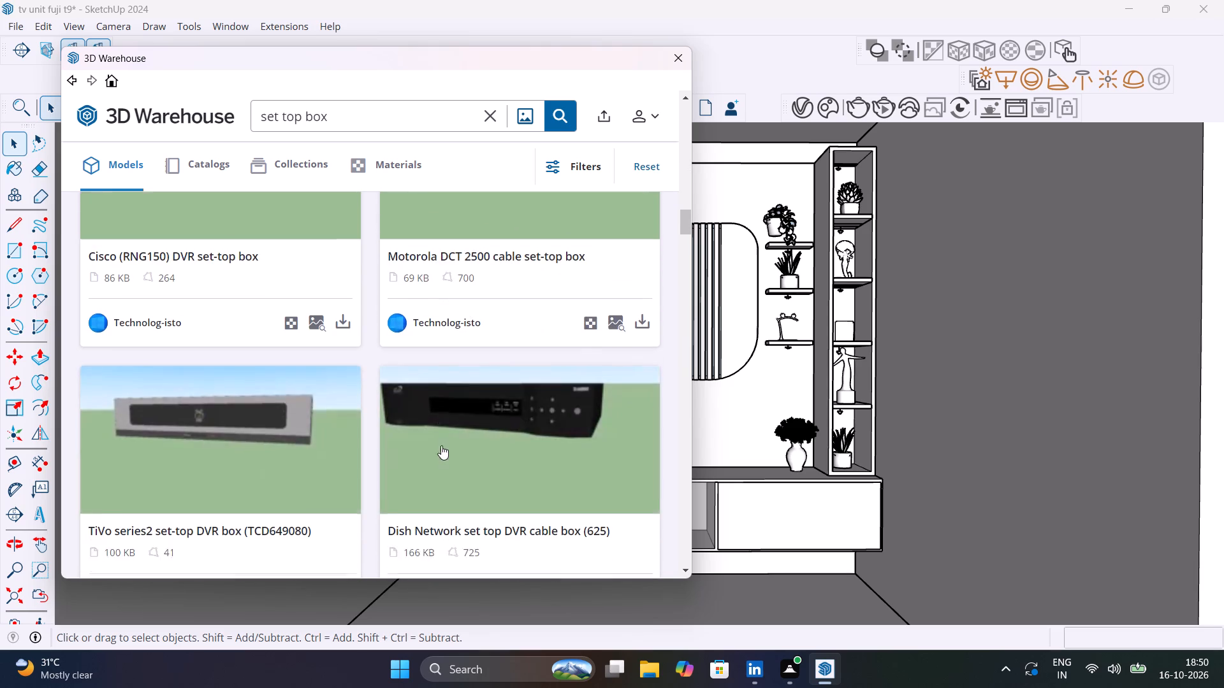
scroll(441, 445, "down", 2)
scroll(441, 445, "up", 15)
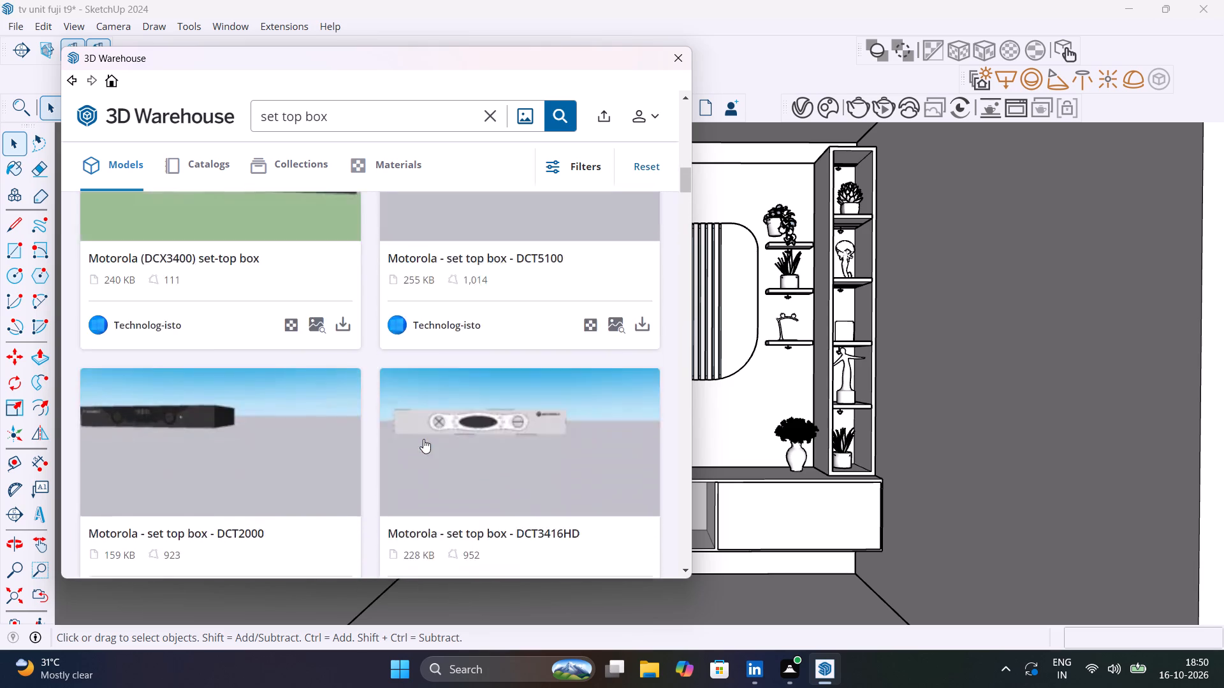
scroll(423, 439, "up", 9)
left_click(339, 492)
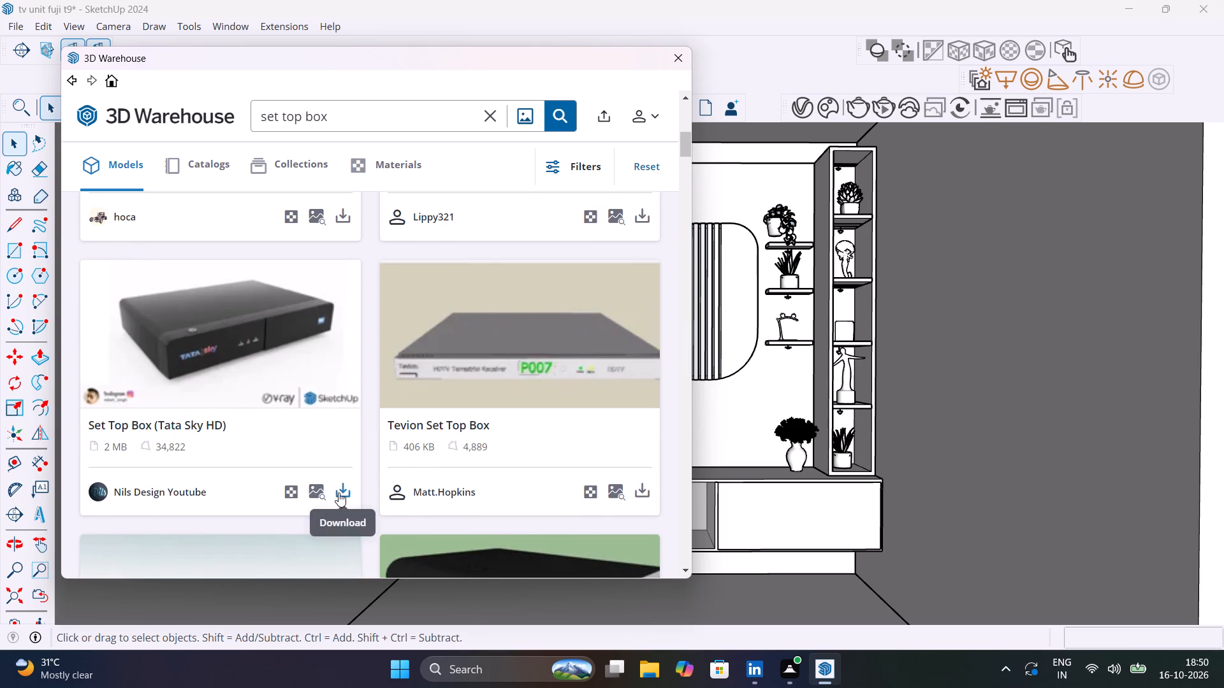
Load the Set Top Box (Tata Sky HD) model and place it on the open ground beside the room.
left_click(333, 338)
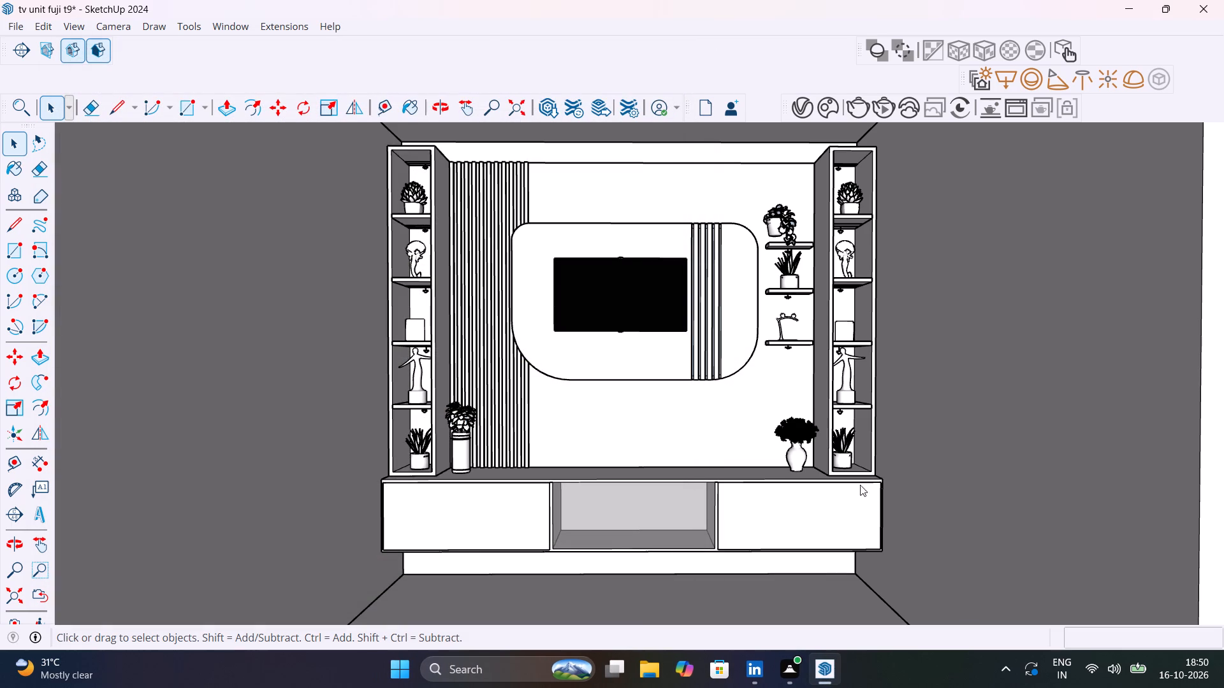
scroll(679, 537, "down", 7)
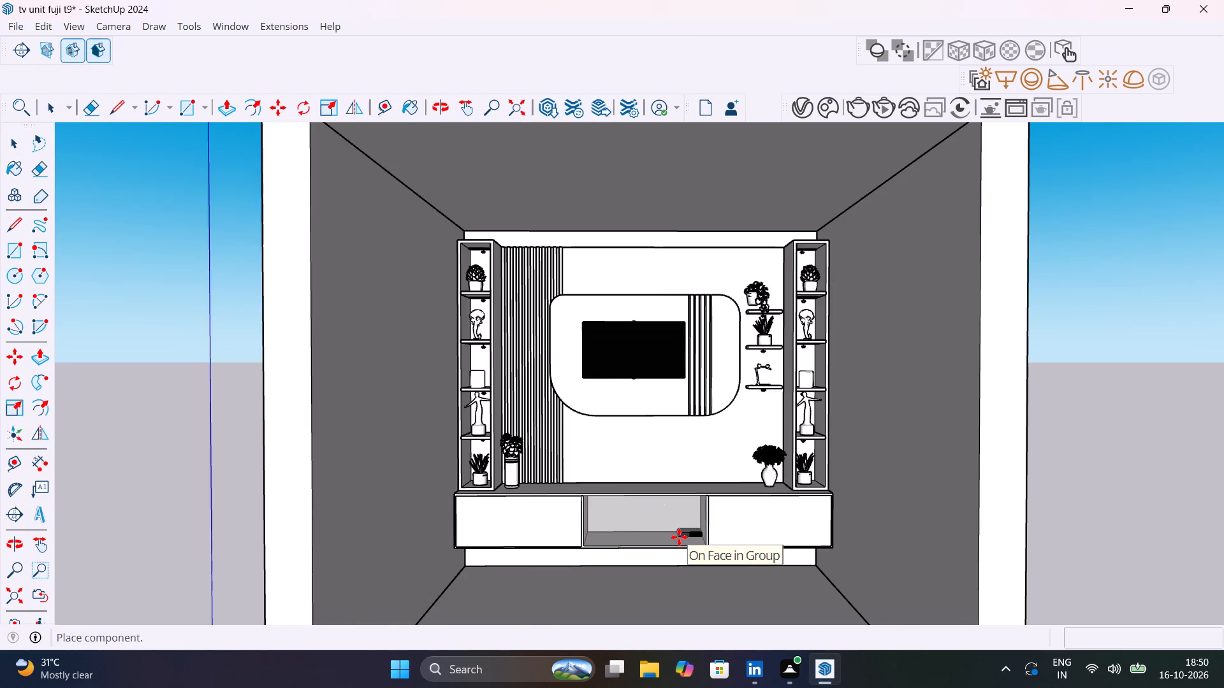
scroll(679, 537, "down", 5)
scroll(657, 540, "up", 11)
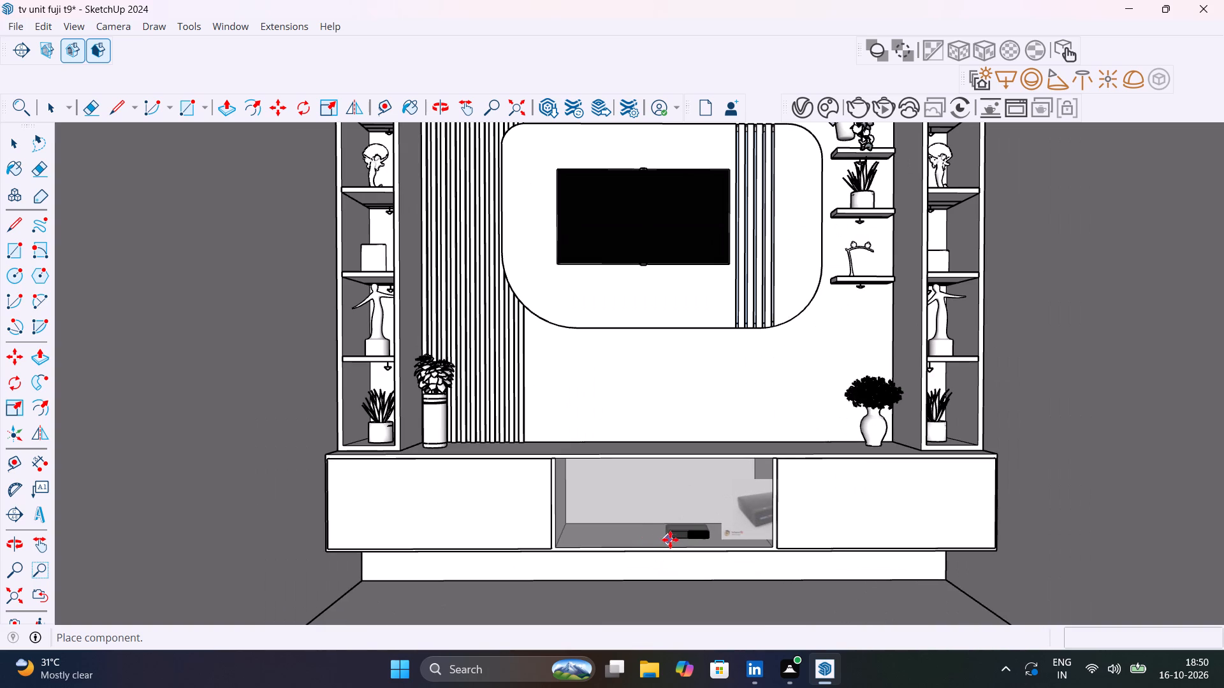
middle_click_drag(668, 540, 586, 440, "shift")
scroll(583, 440, "down", 5)
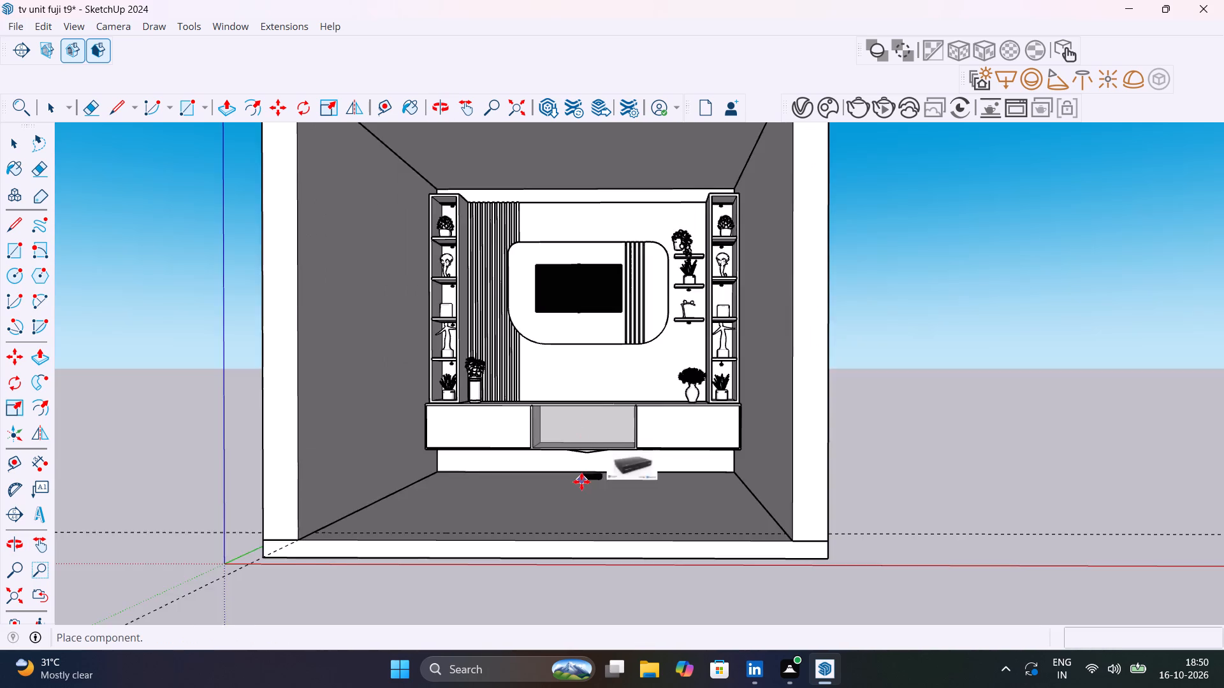
scroll(581, 482, "down", 7)
left_click(854, 494)
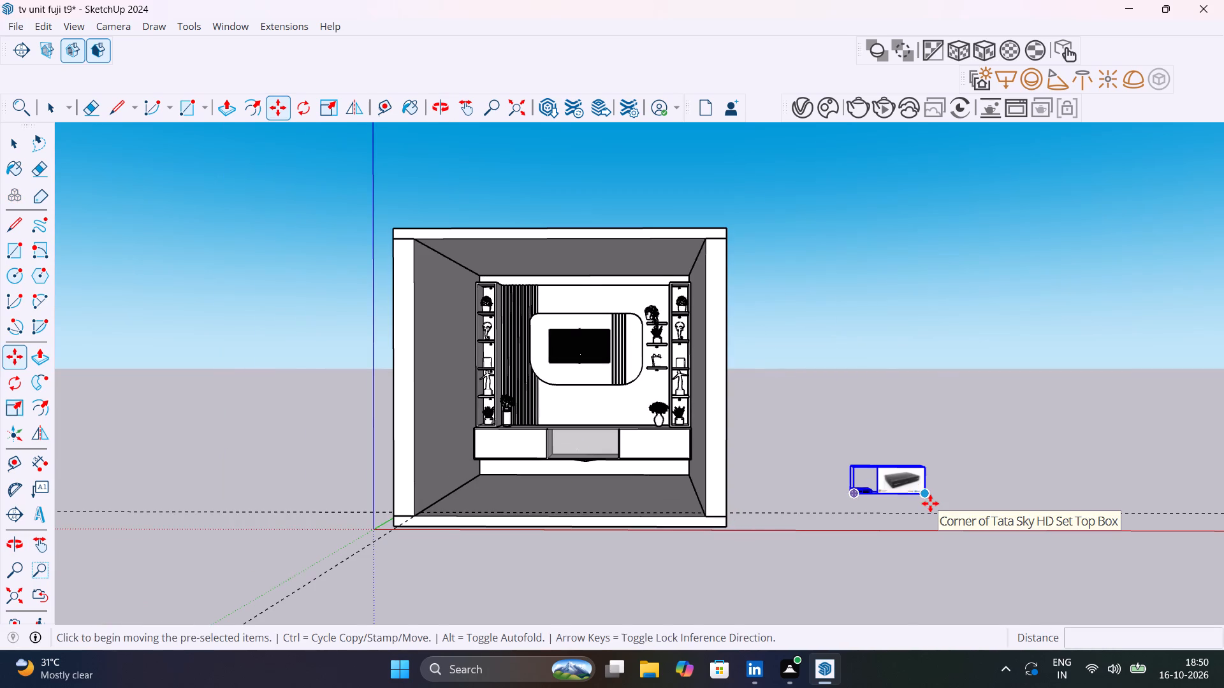
Explode the placed set-top box component to separate the box from its preview picture.
key("space")
left_click(963, 485)
scroll(885, 489, "up", 11)
left_click(912, 479)
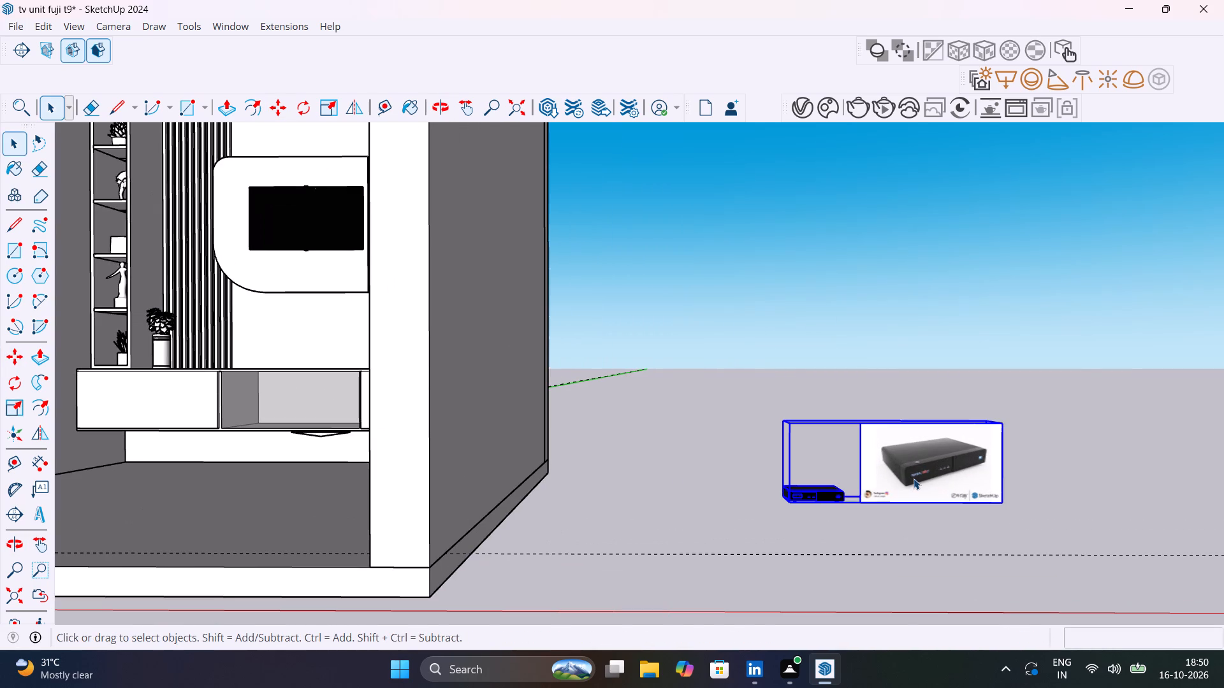
right_click(914, 478)
left_click(978, 130)
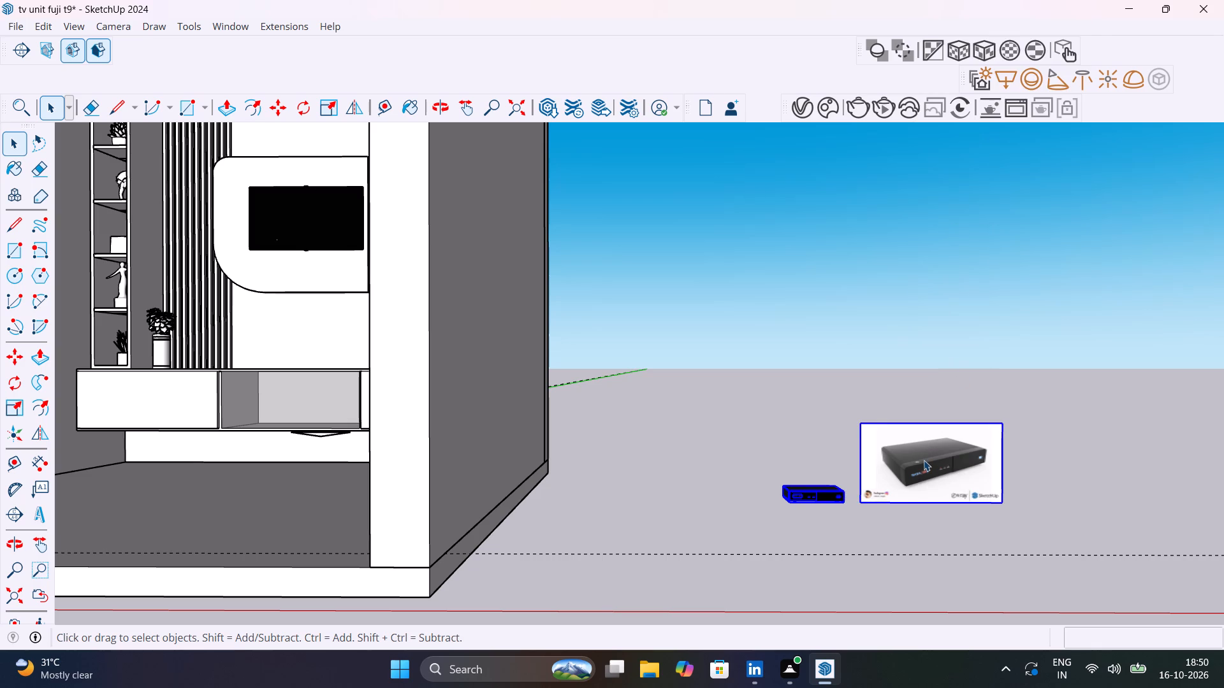
Delete only the preview picture next to the set-top box, keeping the box itself.
key("Delete")
key("ctrl+z")
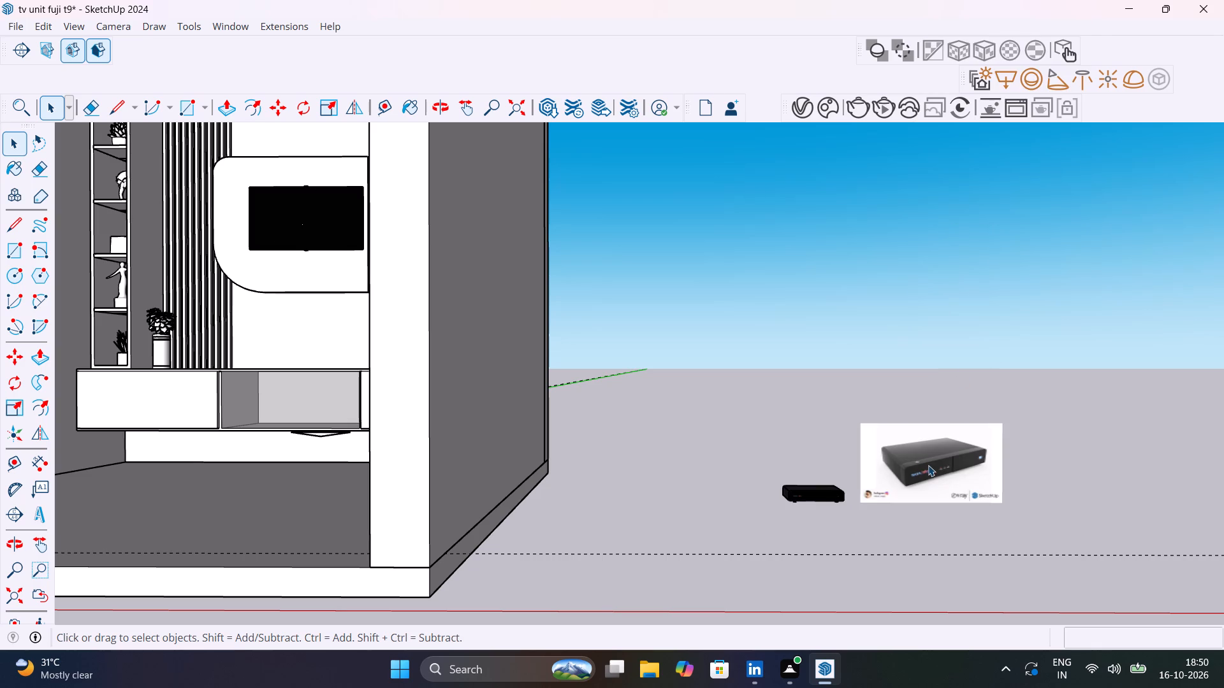
left_click(929, 465)
key("Delete")
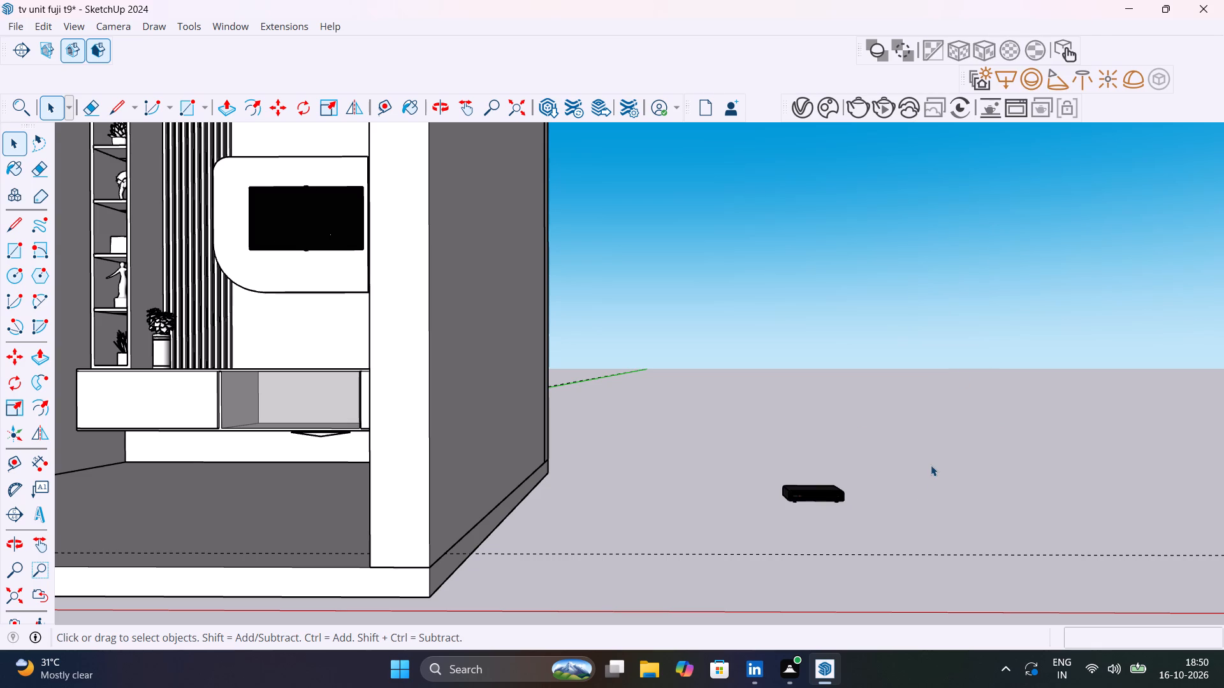
Hide the translucent front face of the middle open compartment inside the TV cabinet's nested group, and exit the groups.
scroll(852, 508, "up", 9)
middle_click_drag(854, 514, 870, 577)
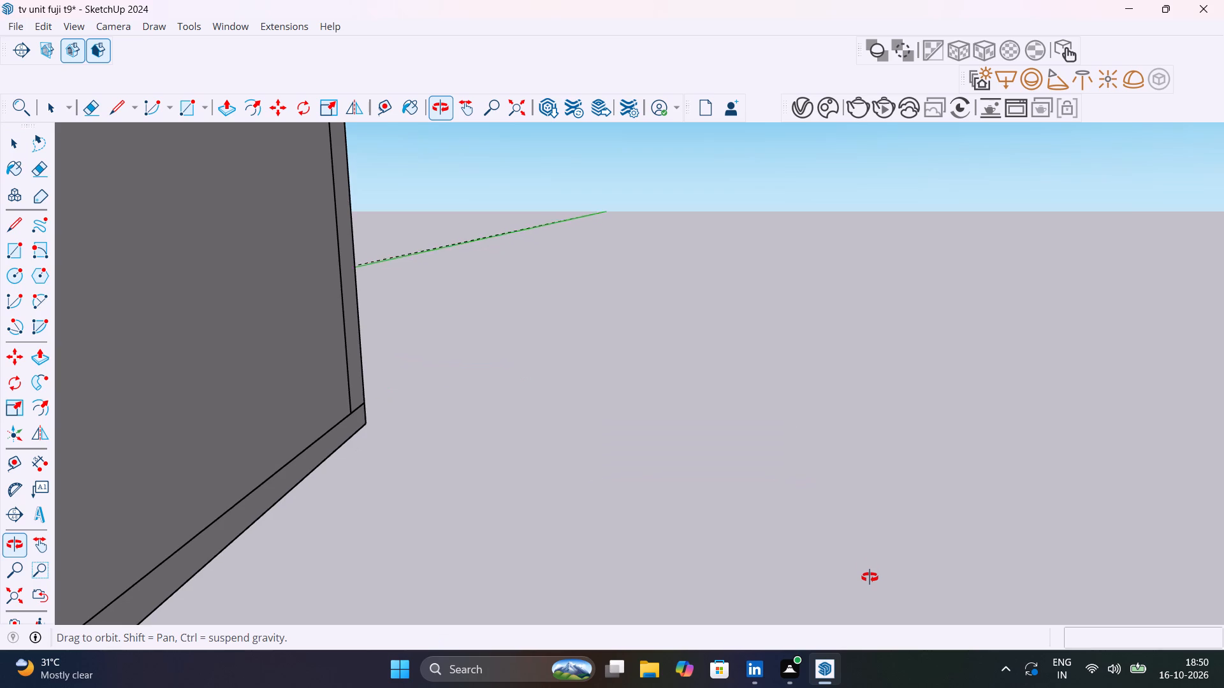
middle_click_drag(870, 577, 884, 508)
scroll(884, 508, "down", 18)
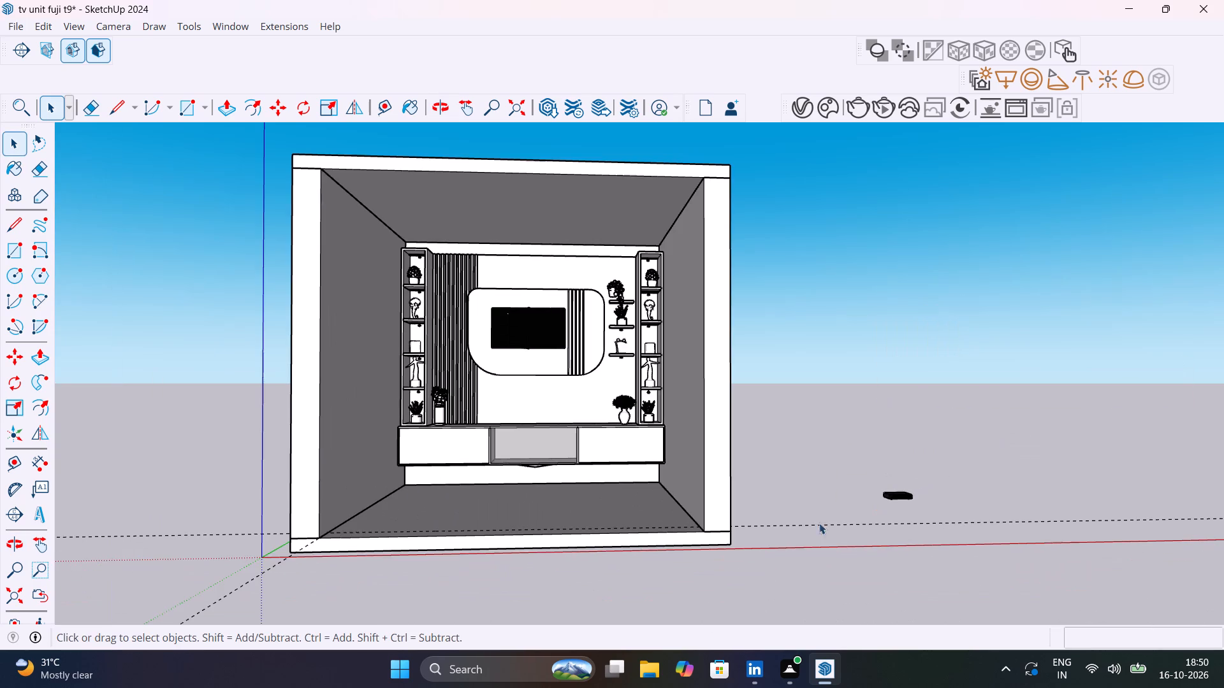
scroll(561, 469, "up", 9)
middle_click_drag(569, 467, 604, 506, "shift")
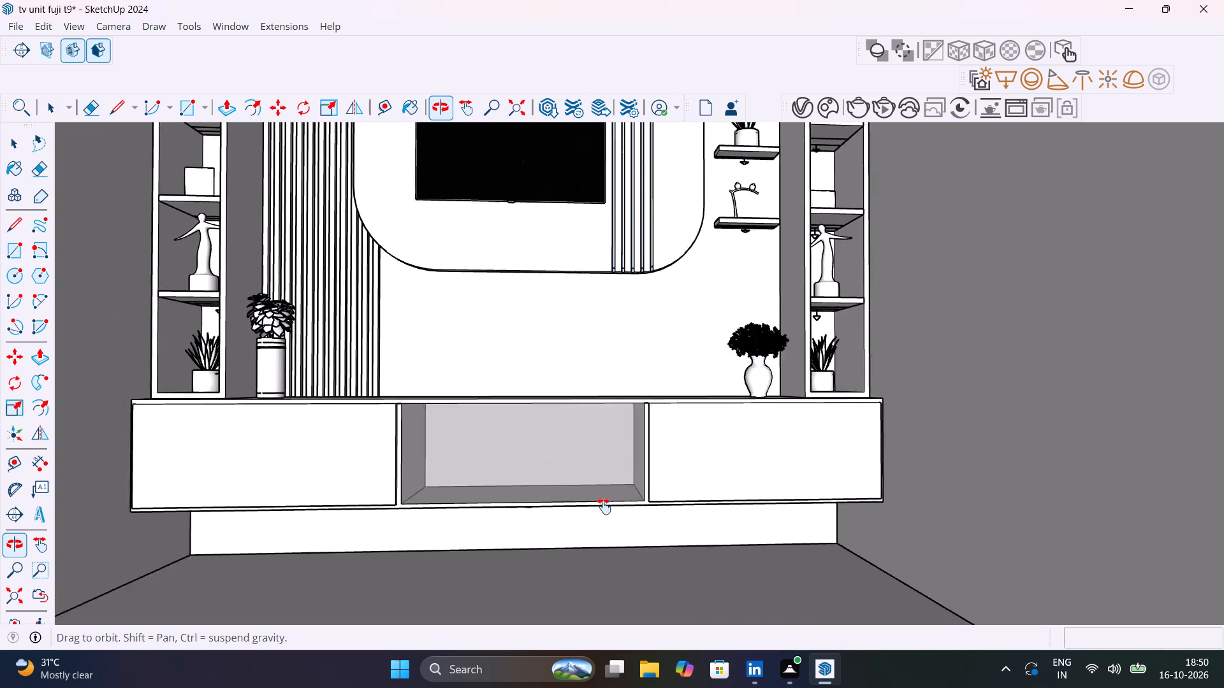
middle_click_drag(604, 506, 650, 458, "shift")
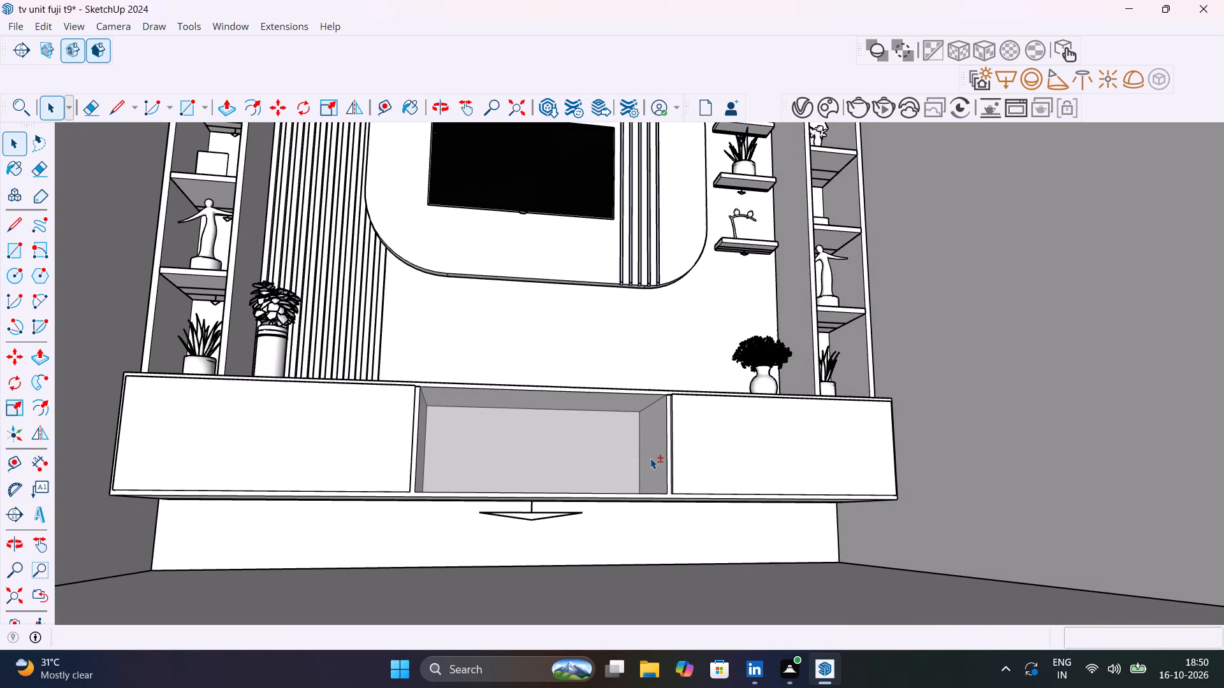
scroll(565, 433, "up", 4)
left_click(565, 433)
middle_click_drag(583, 454, 592, 501)
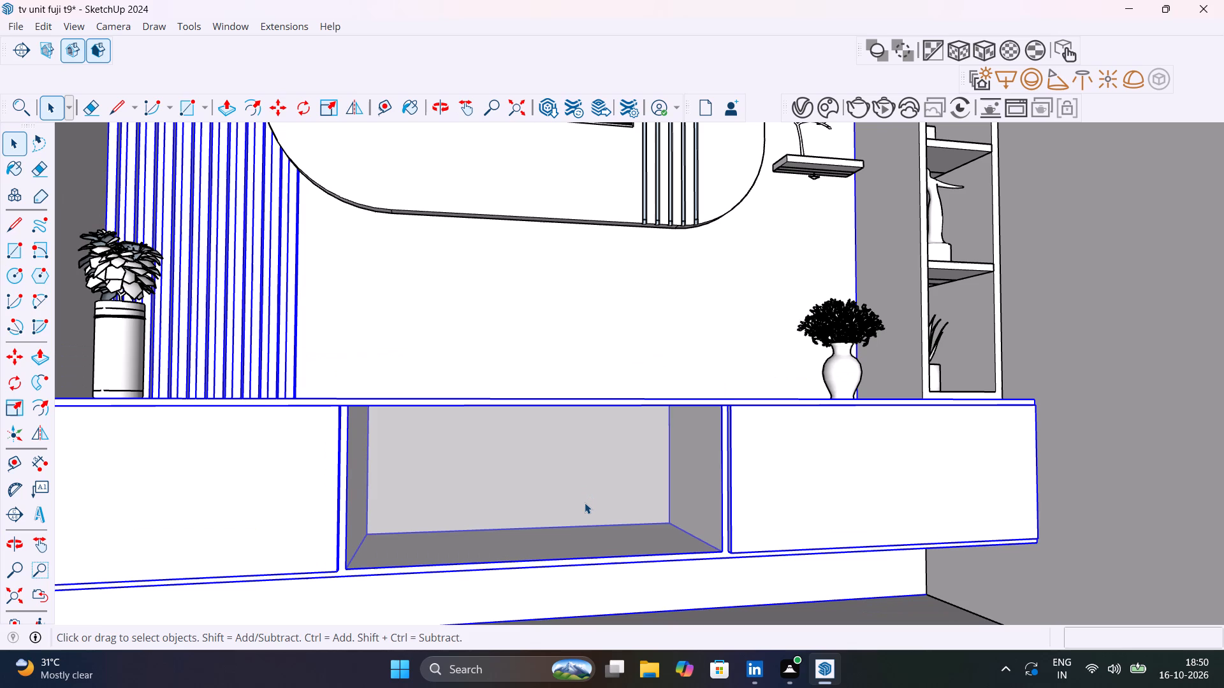
triple_click(585, 503)
left_click(585, 503)
double_click(585, 503)
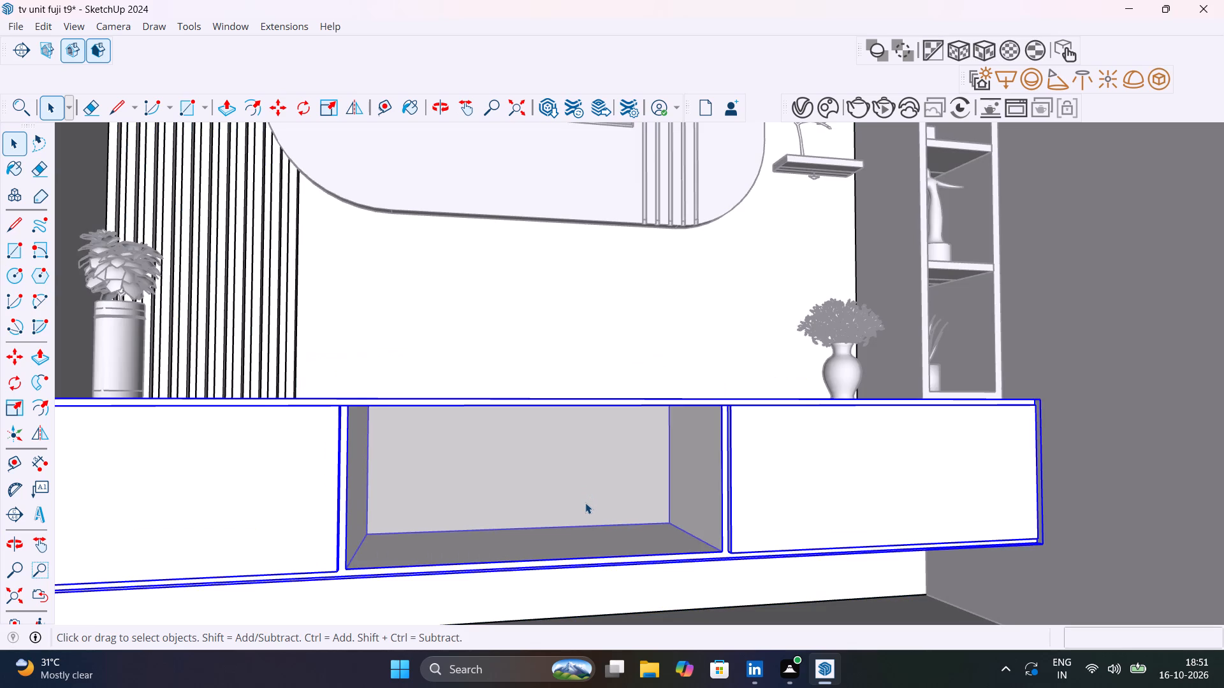
left_click(585, 503)
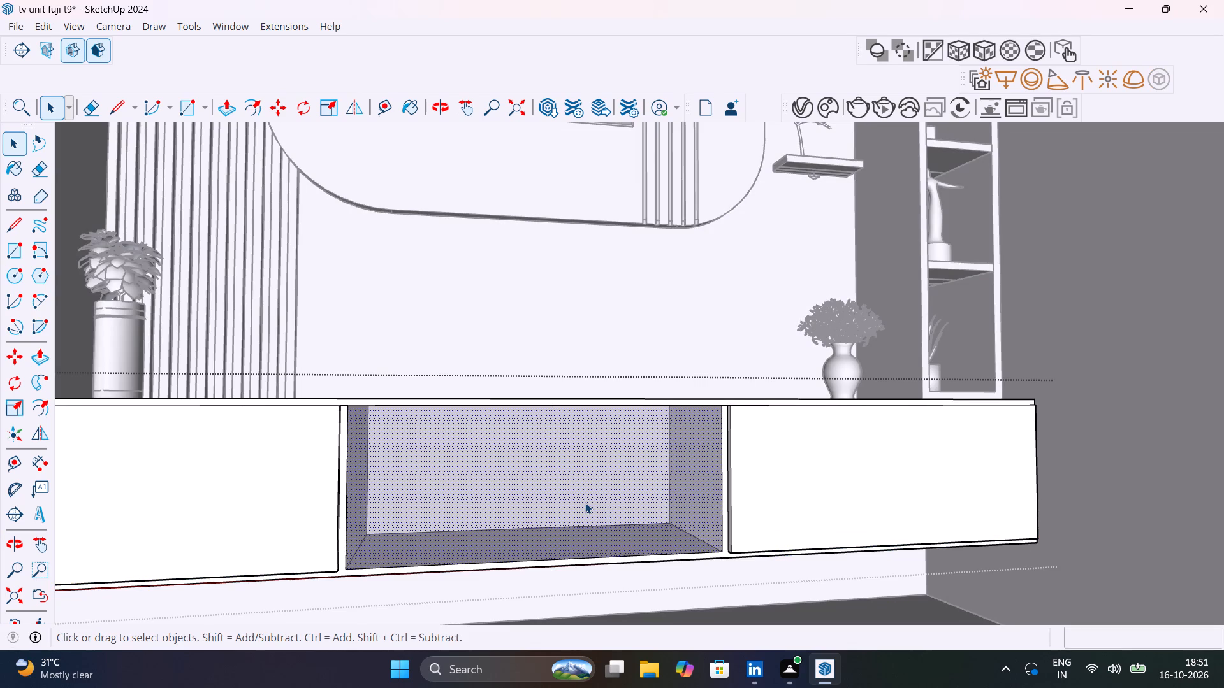
right_click(585, 503)
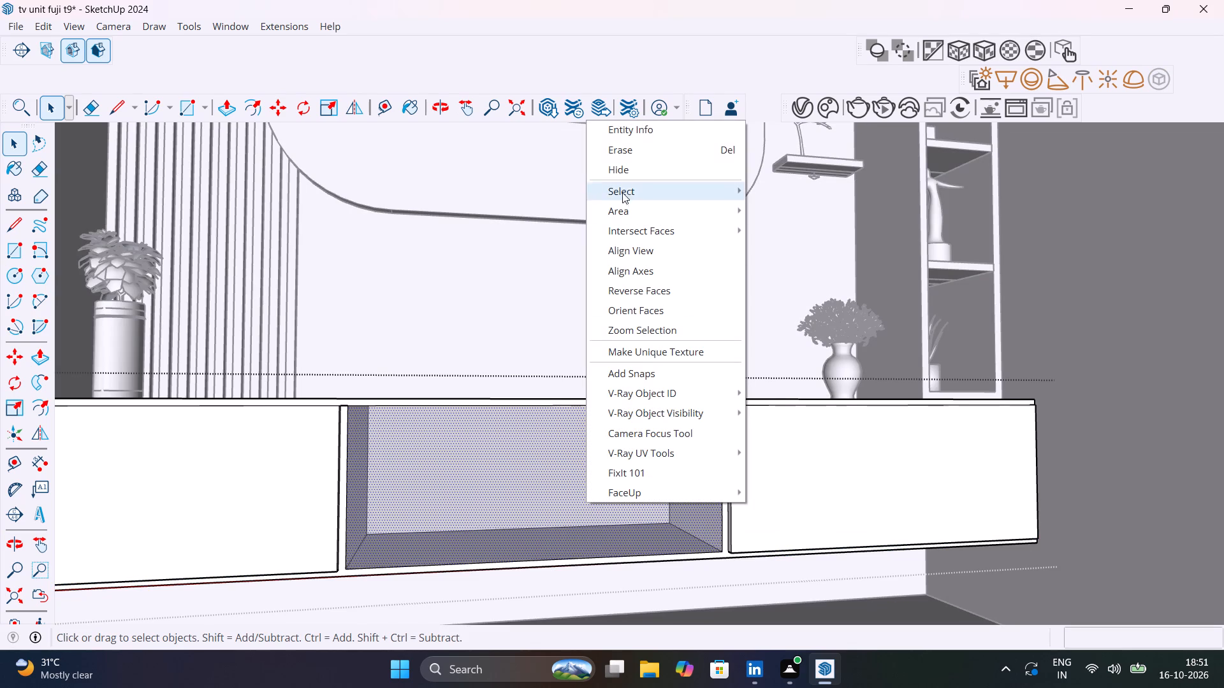
left_click(625, 172)
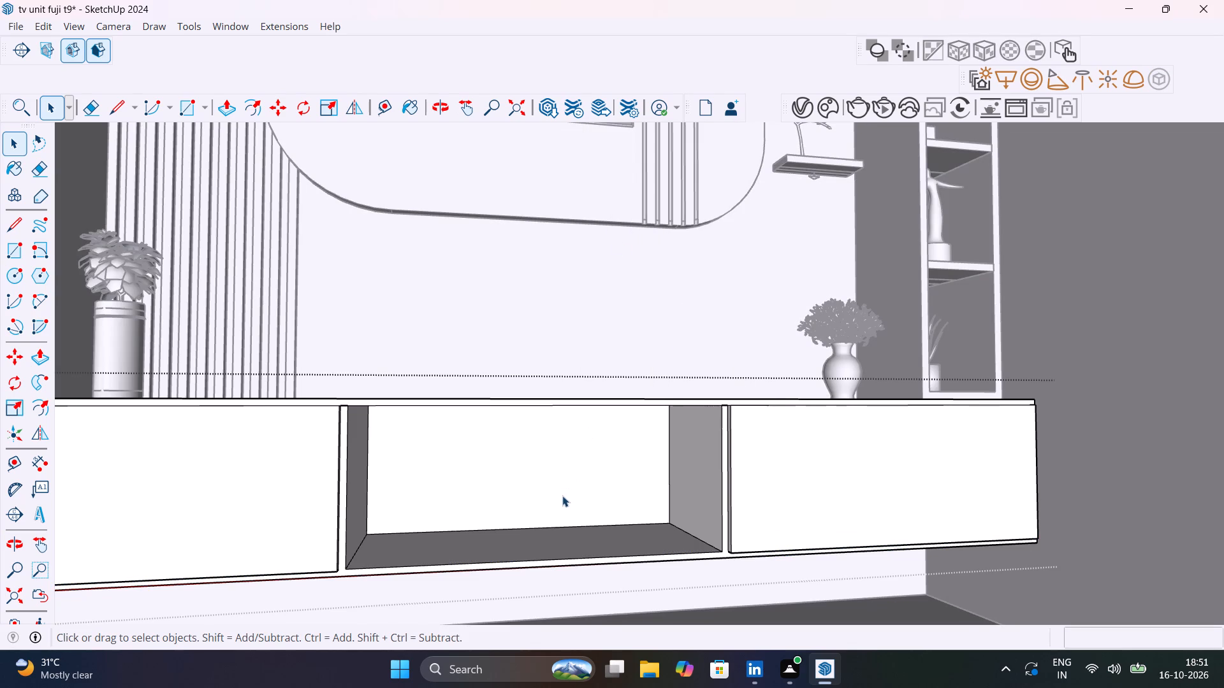
scroll(562, 496, "down", 16)
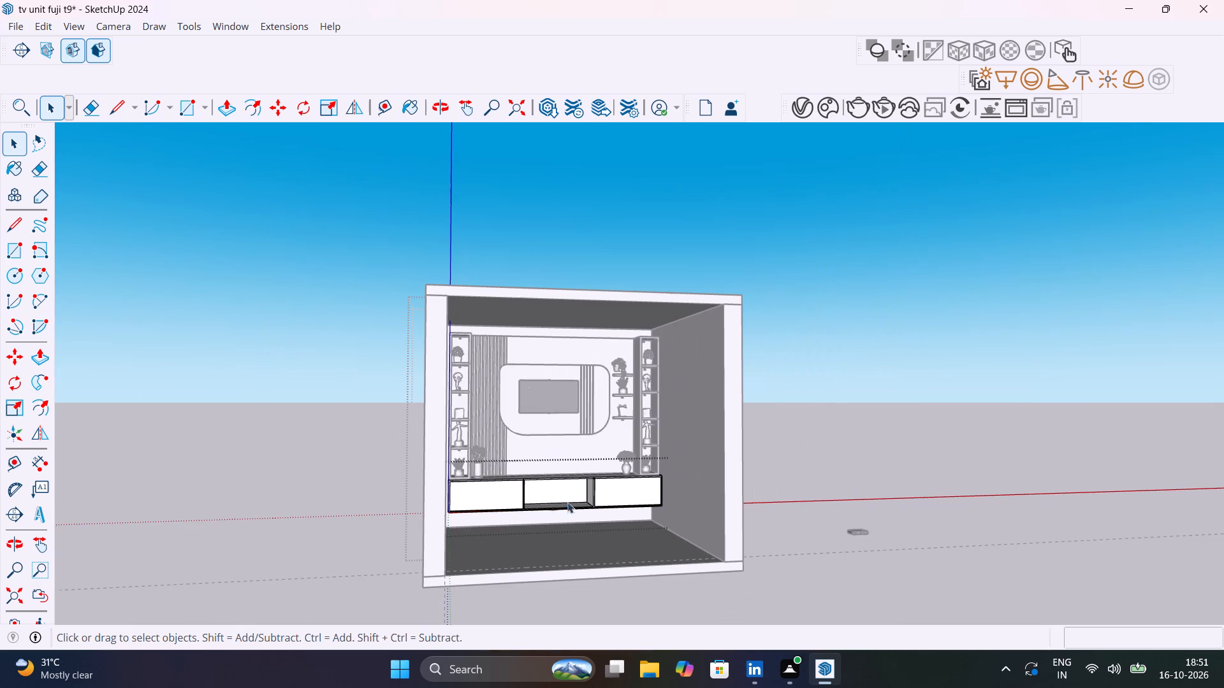
left_click(835, 473)
scroll(857, 532, "up", 4)
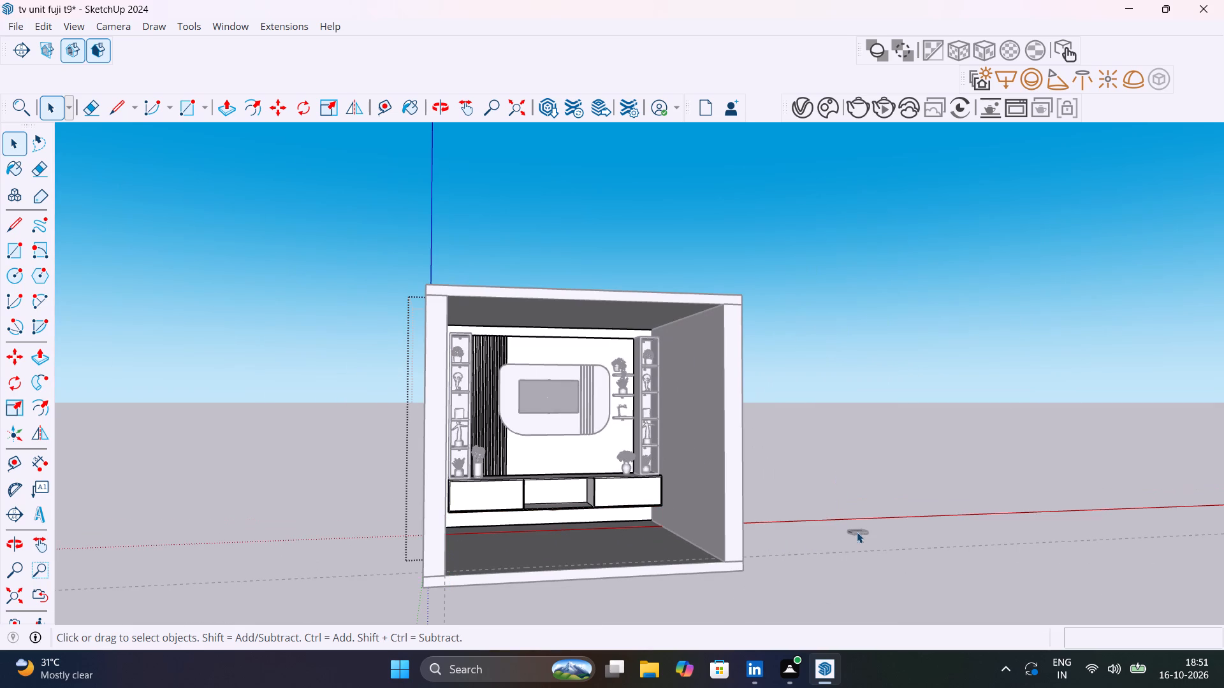
scroll(857, 532, "up", 6)
left_click(889, 493)
Move the set-top box from the open ground into the TV cabinet's middle open compartment.
scroll(857, 538, "up", 9)
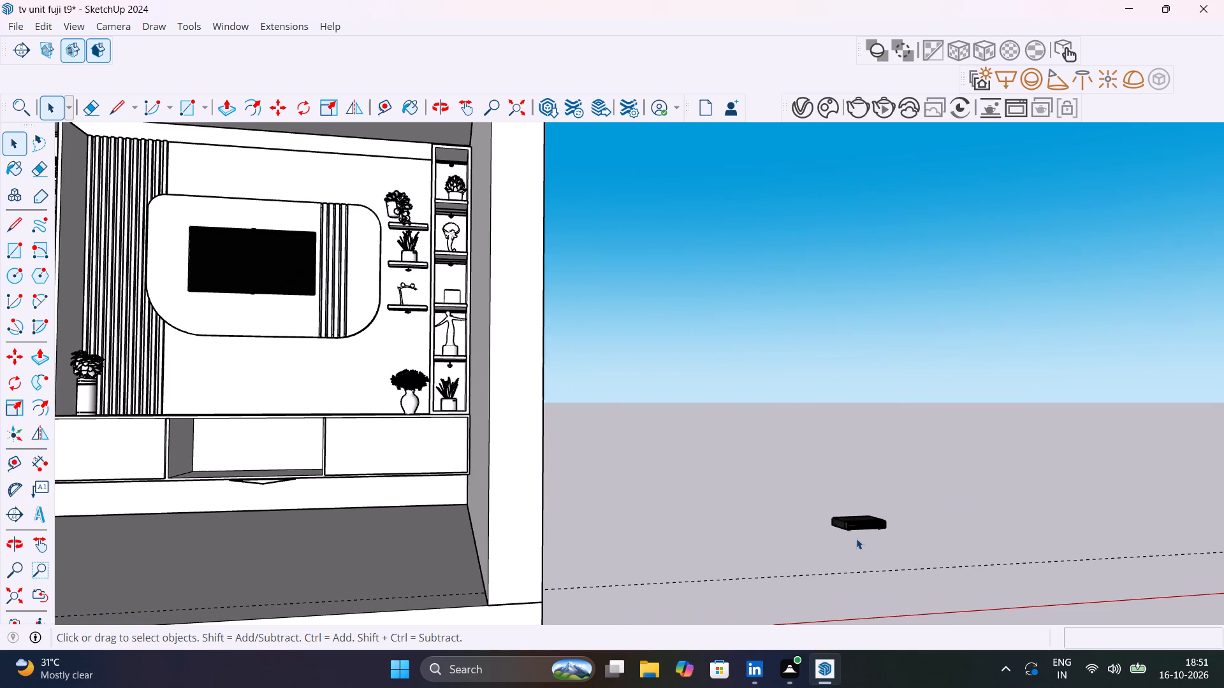
left_click(854, 530)
key("m")
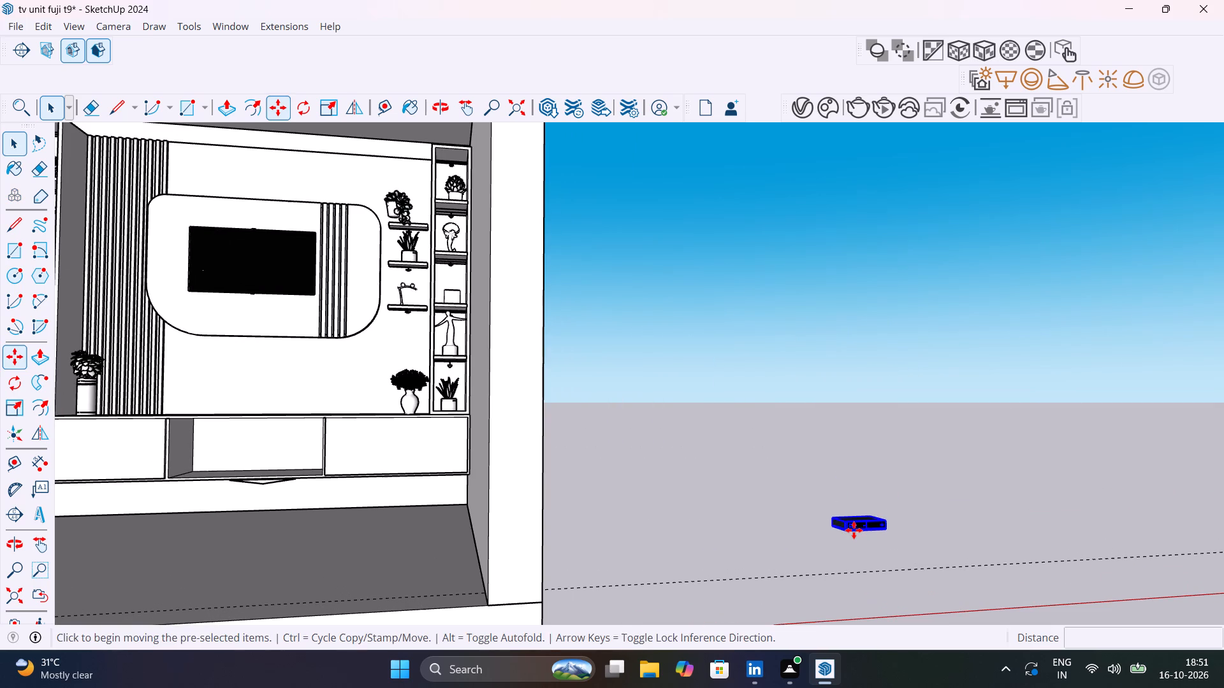
left_click(834, 528)
scroll(717, 559, "down", 5)
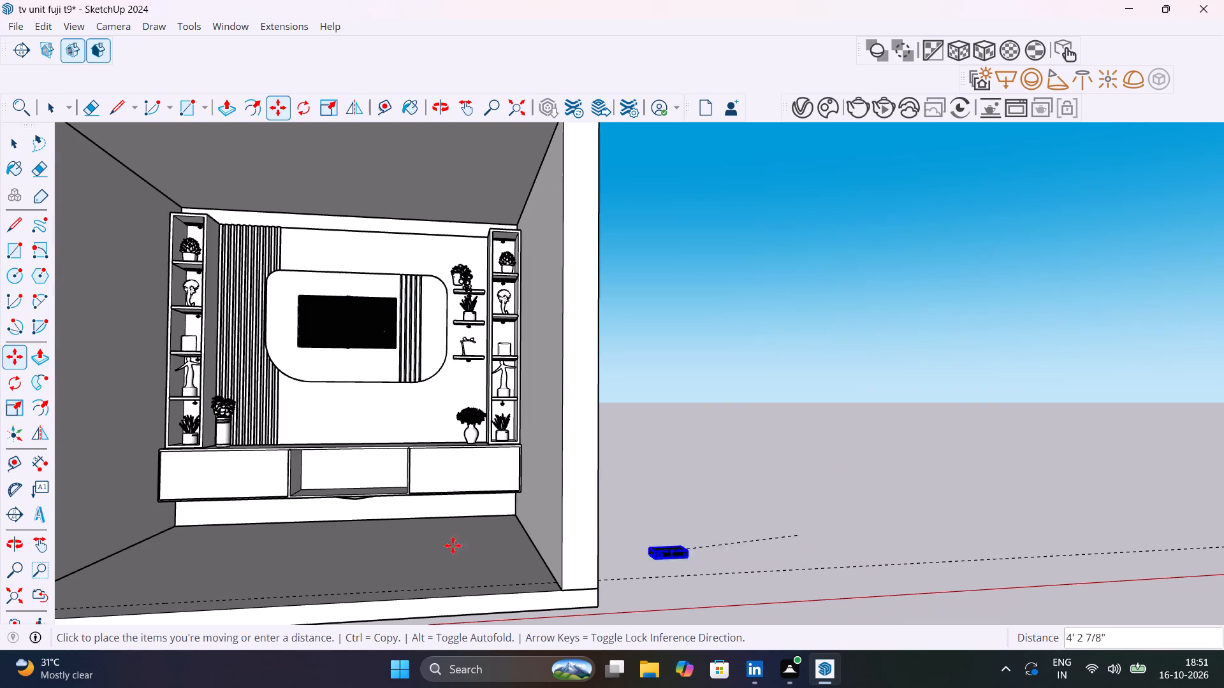
scroll(369, 487, "up", 9)
middle_click_drag(341, 494, 412, 557)
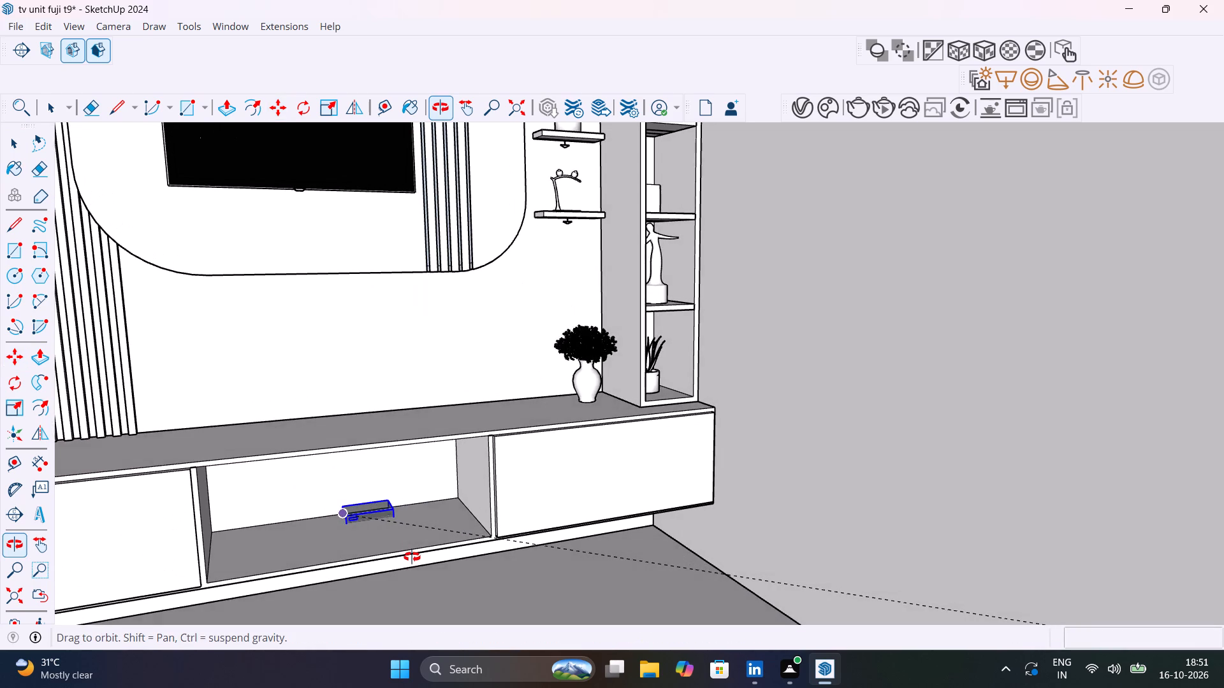
middle_click_drag(412, 557, 469, 554)
scroll(405, 534, "up", 3)
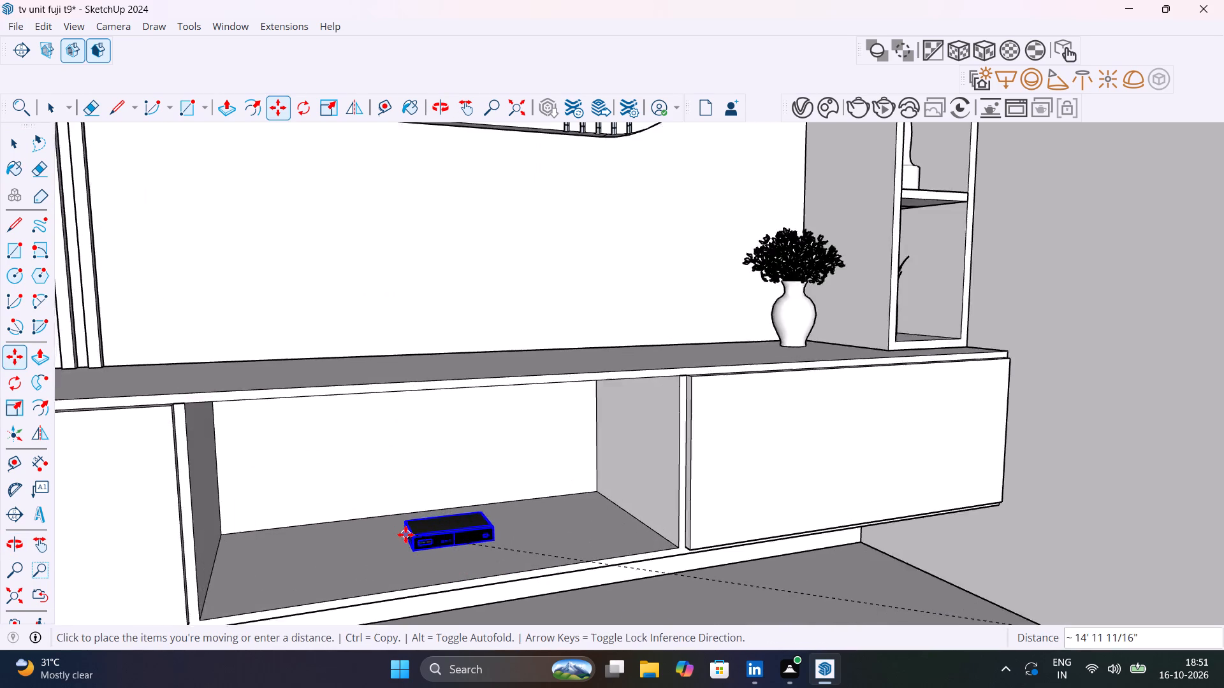
scroll(405, 534, "up", 7)
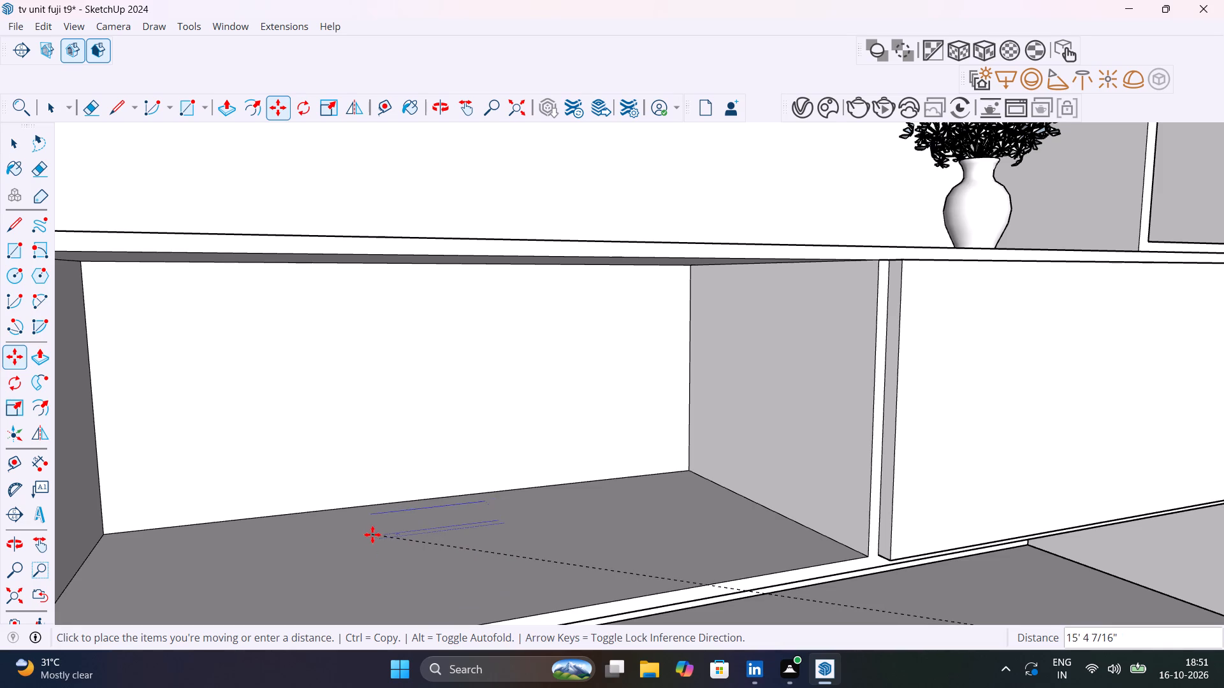
left_click(373, 529)
Scale the set-top box up uniformly by a factor of about 1.40.
scroll(395, 531, "up", 3)
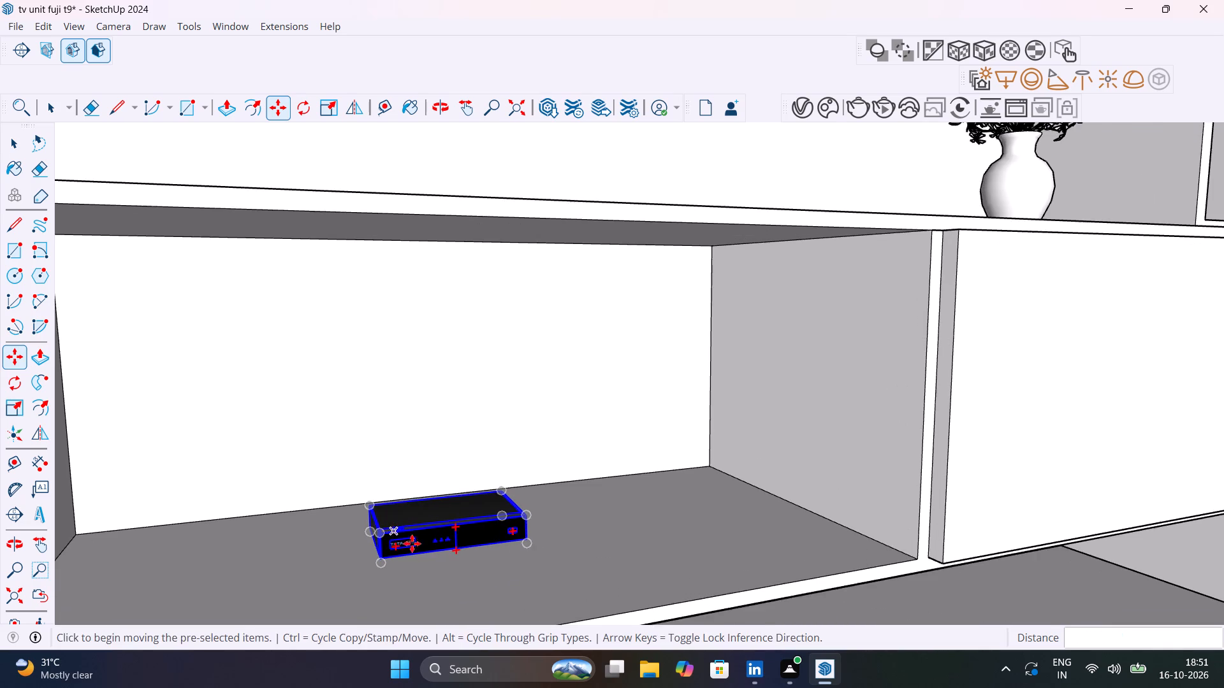
key("s")
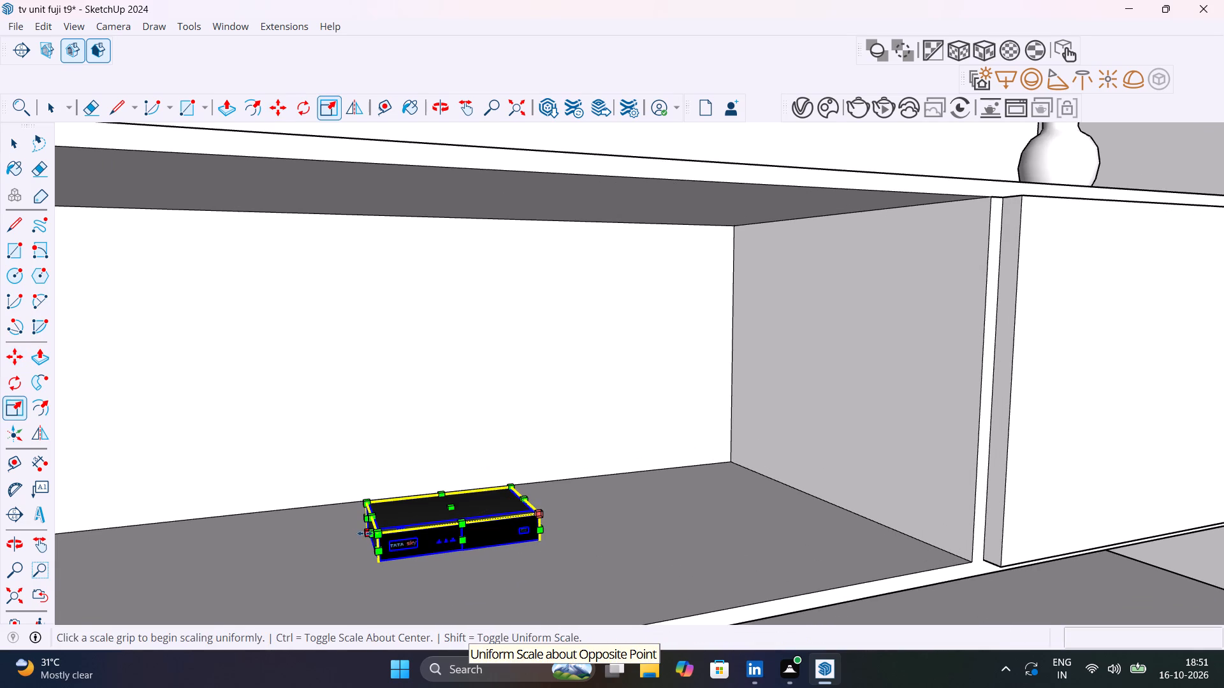
left_click(366, 533)
left_click(303, 532)
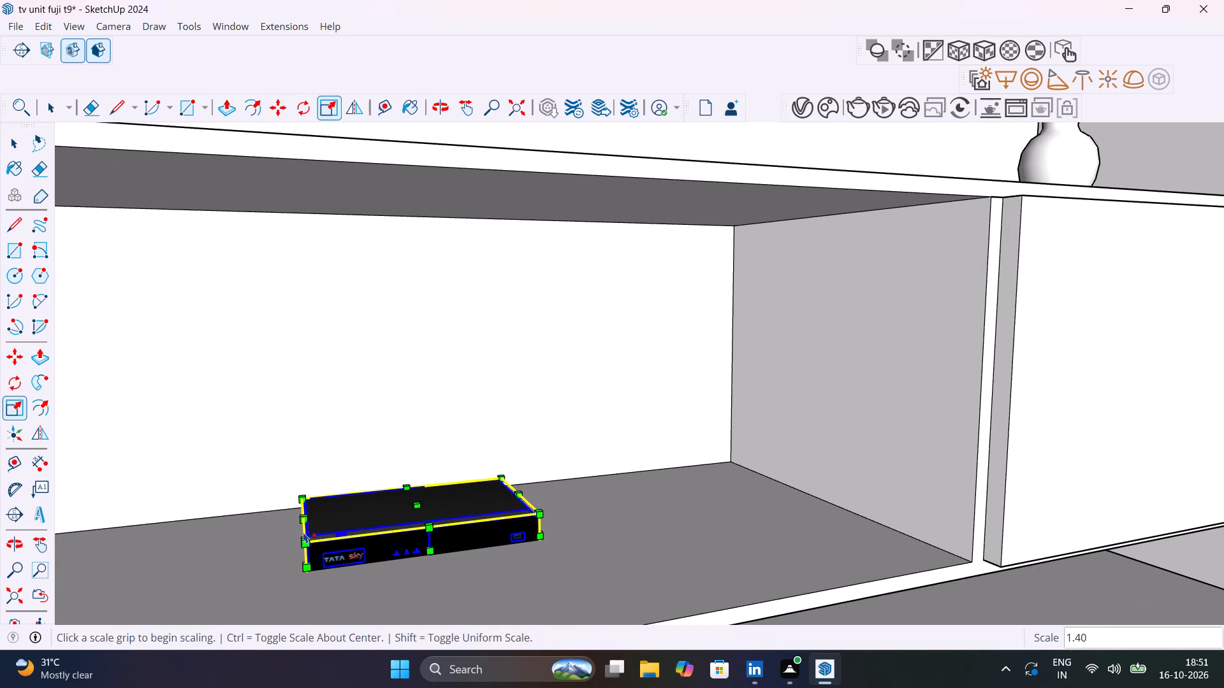
left_click(418, 505)
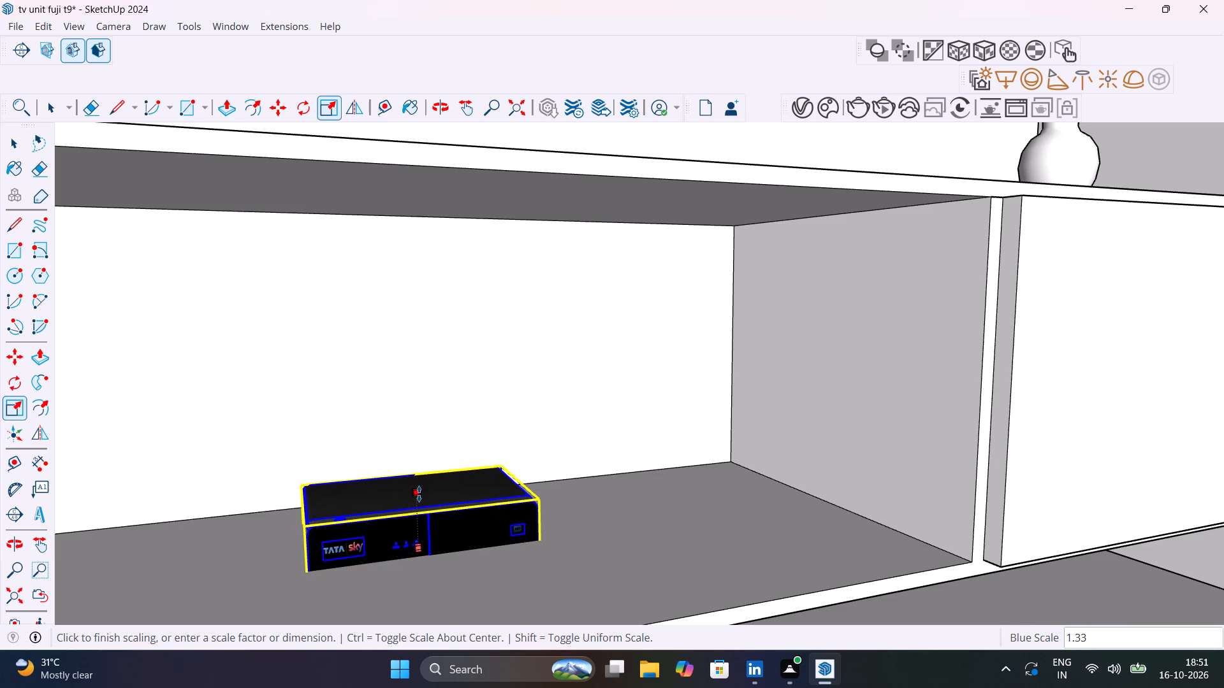
key("Escape")
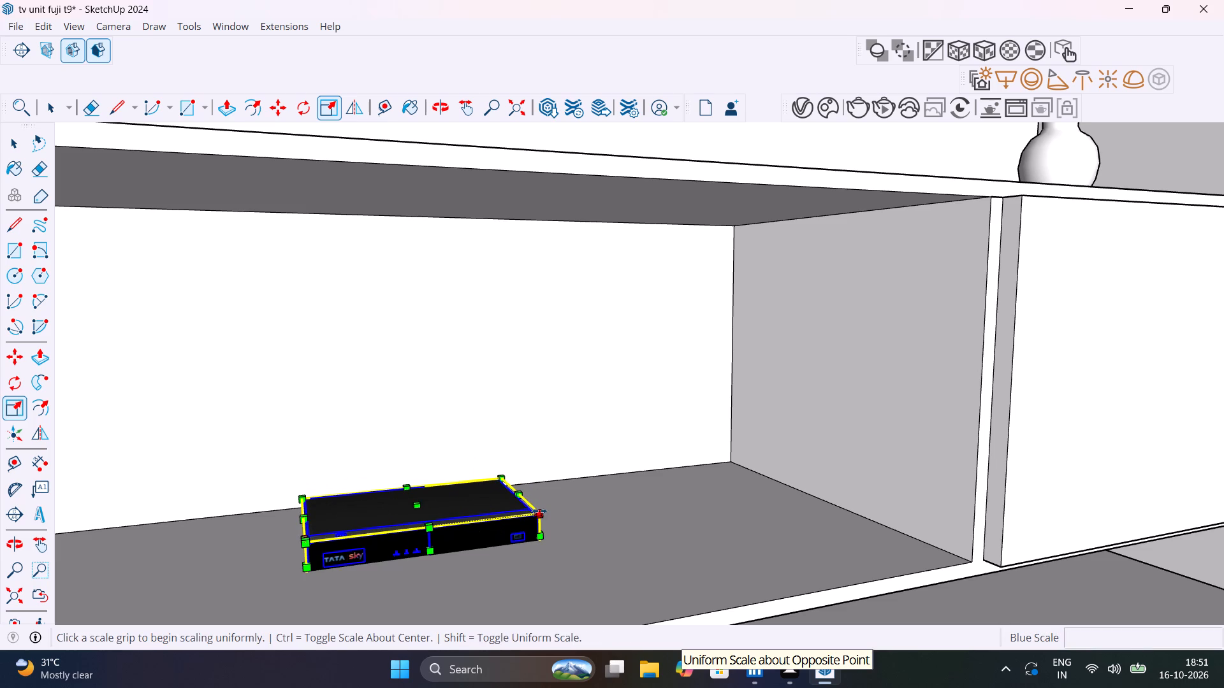
key("space")
Raise the set-top box by about 1 inch so it rests on the compartment floor.
key("m")
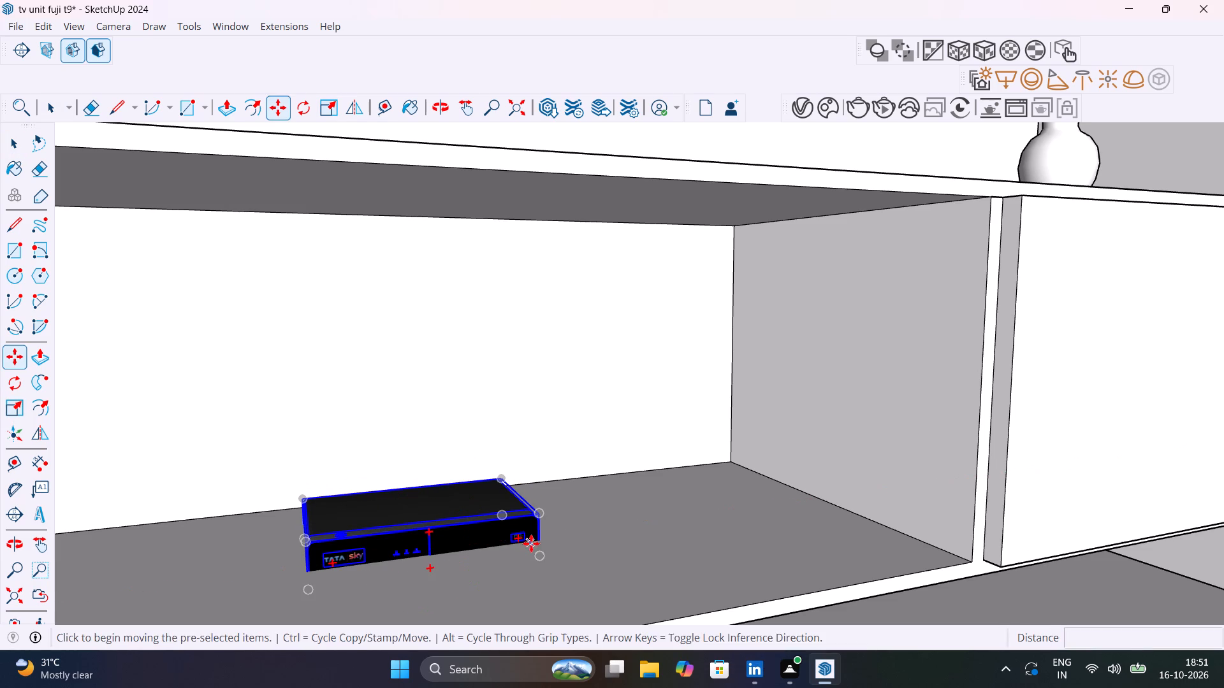
left_click(539, 543)
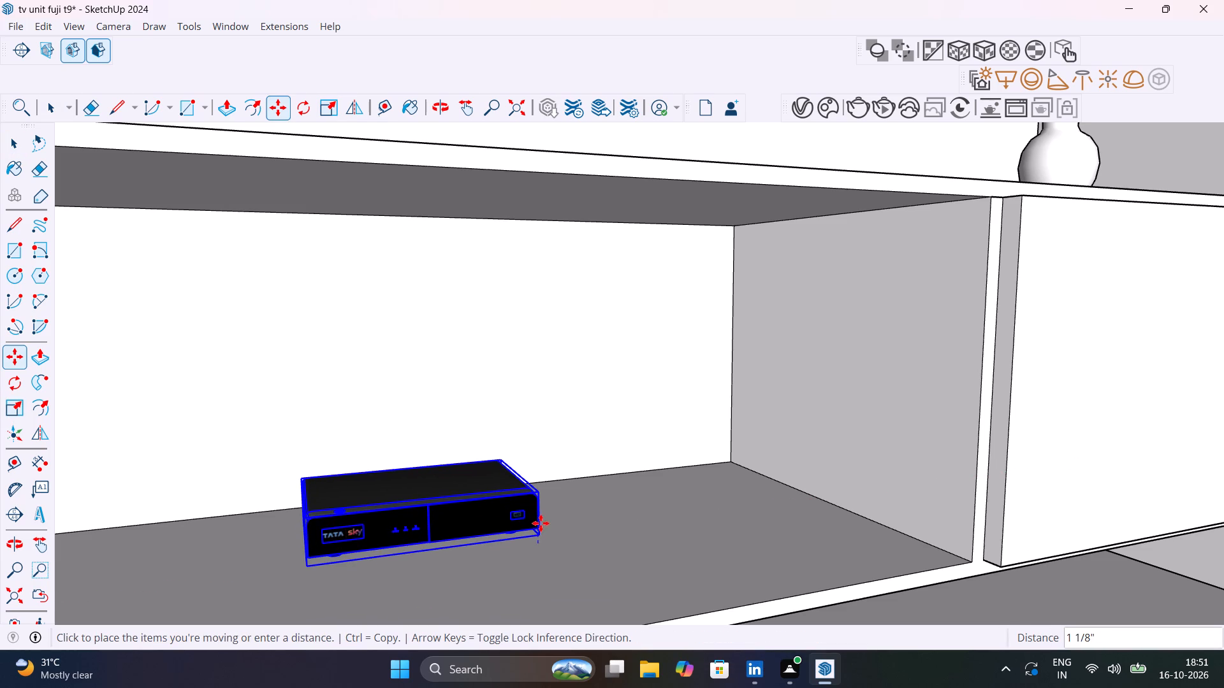
left_click(545, 528)
scroll(539, 544, "down", 13)
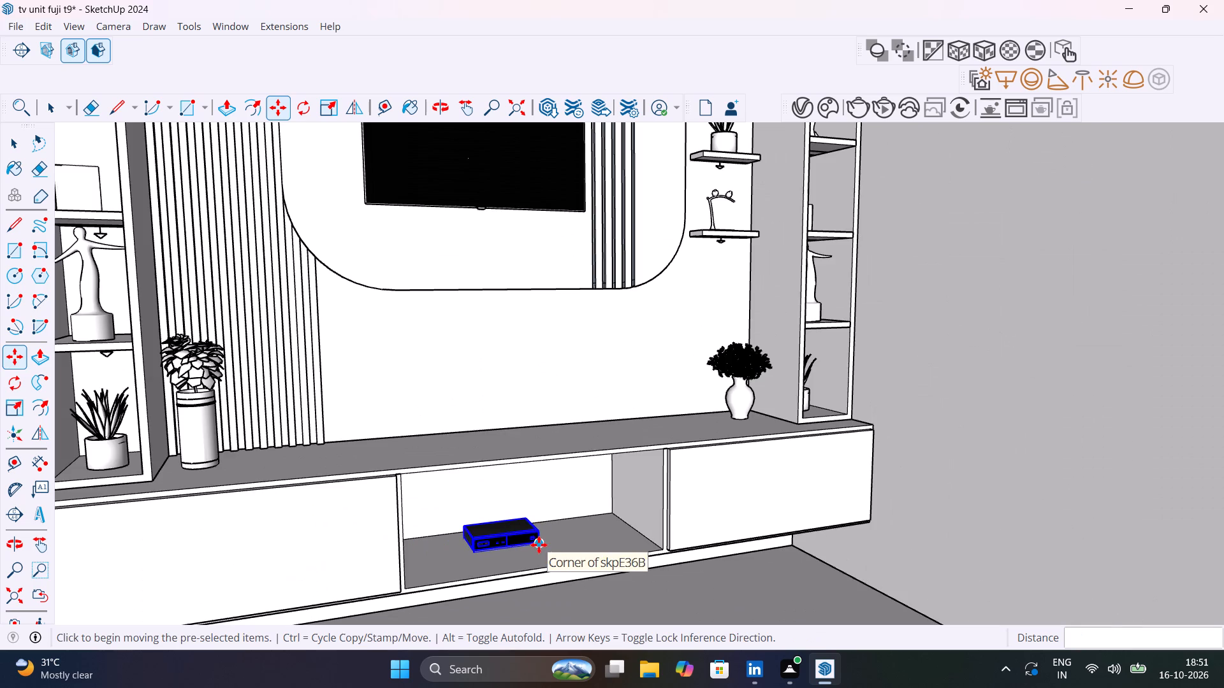
key("Escape")
scroll(539, 545, "down", 8)
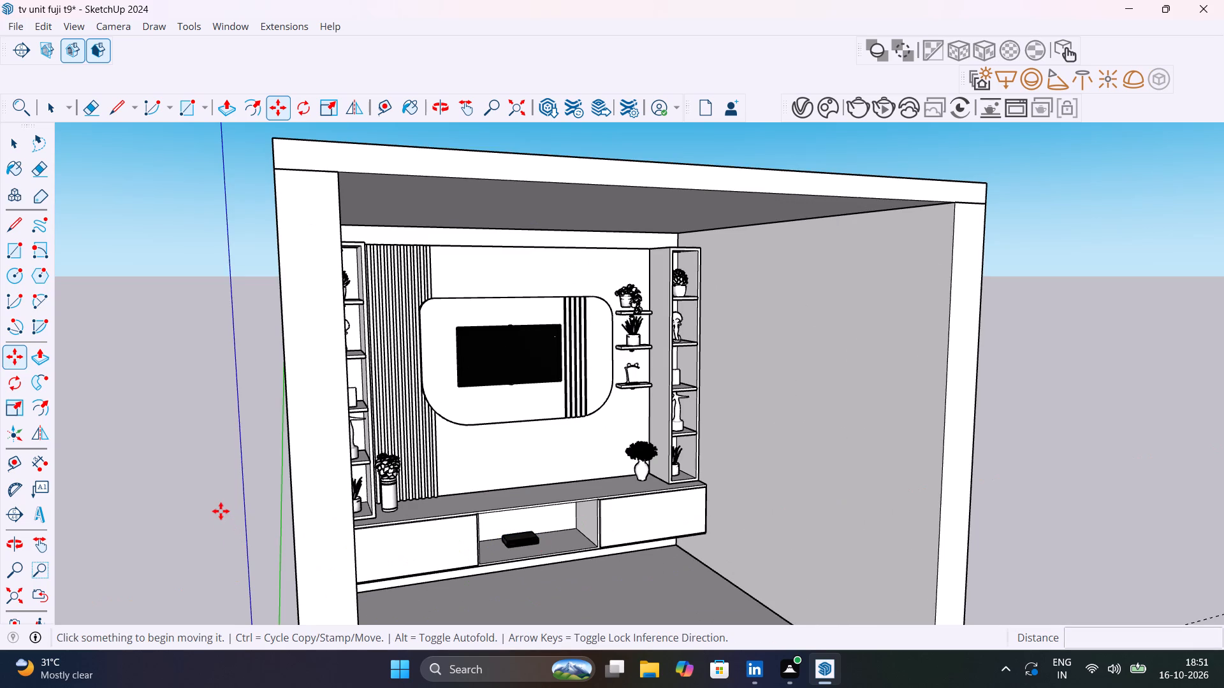
Deselect everything and unhide all hidden geometry in the model.
key("space")
left_click(221, 511)
middle_click_drag(265, 518, 163, 475)
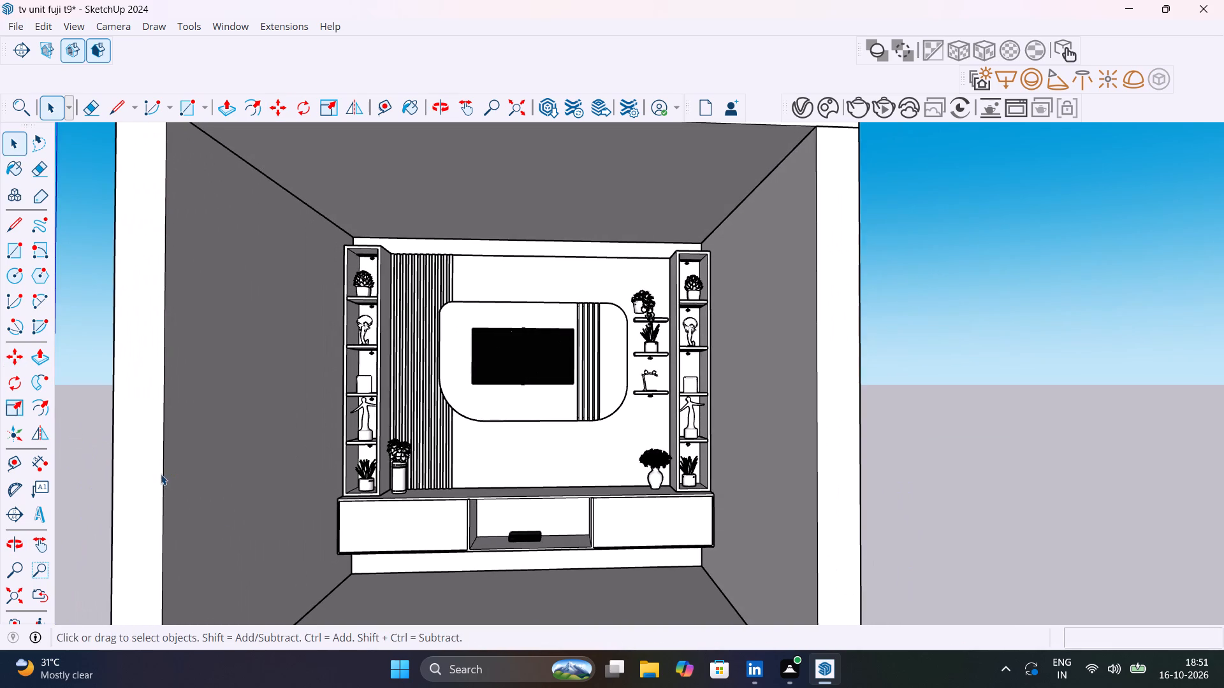
left_click(41, 26)
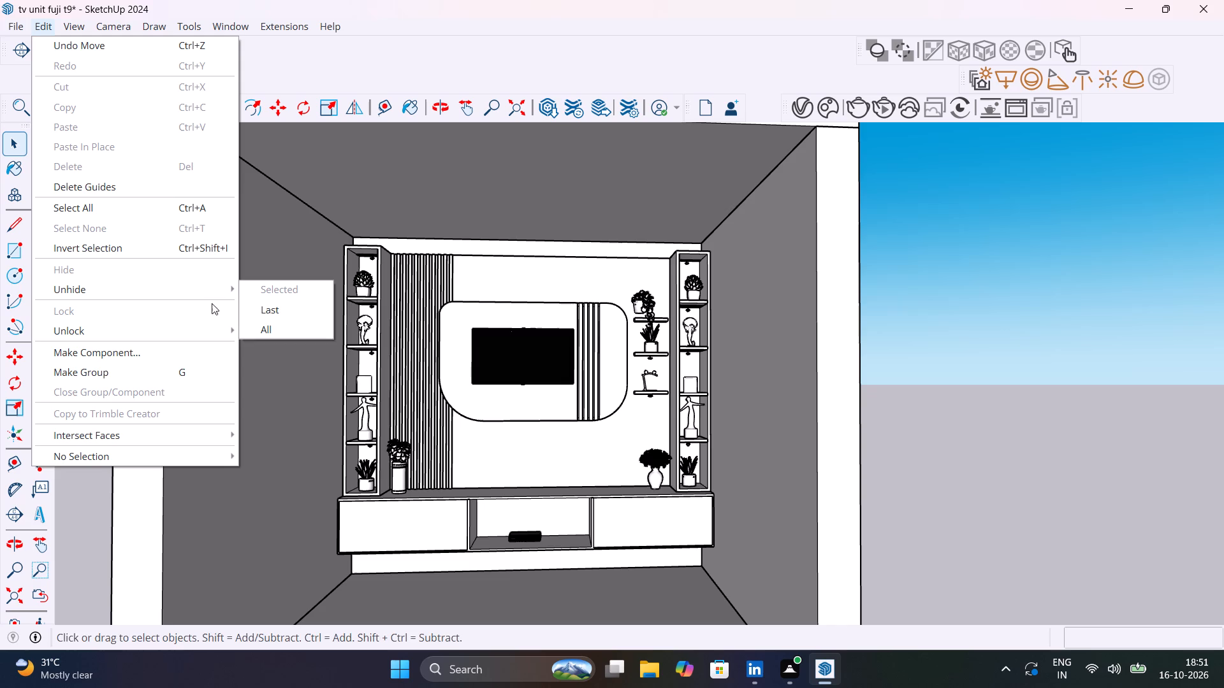
left_click(276, 326)
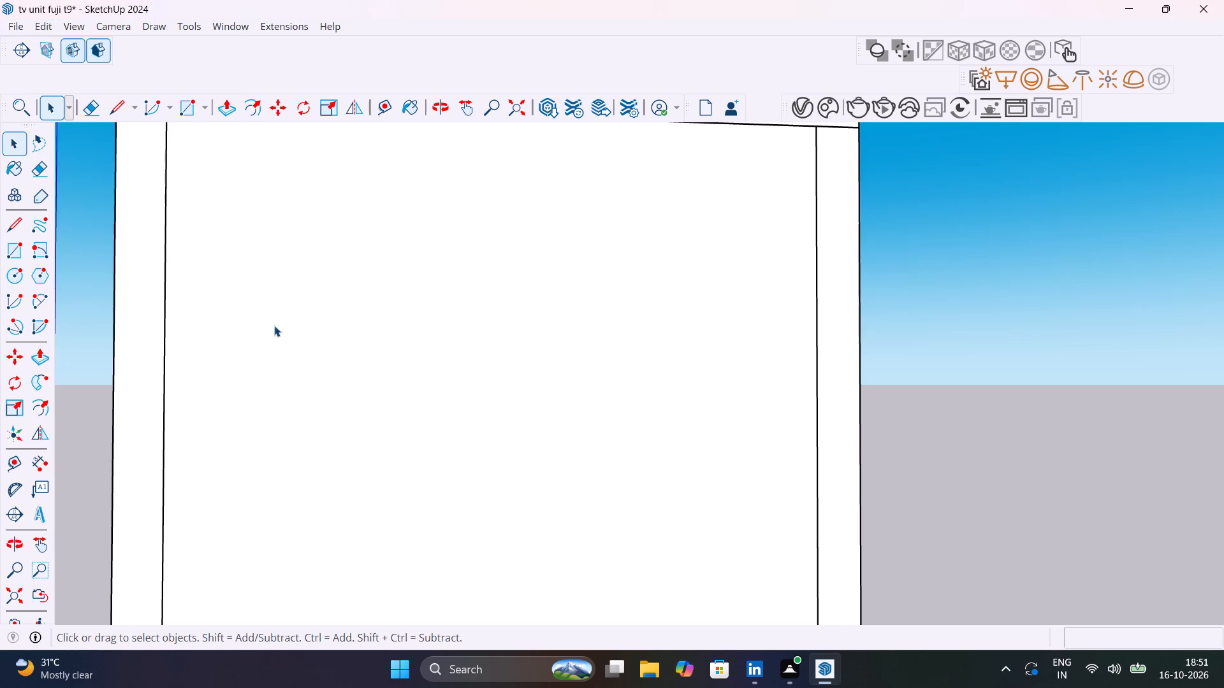
Place a section plane on the room's closed front face, keeping the default name Section 1 and symbol 1.
scroll(349, 315, "down", 6)
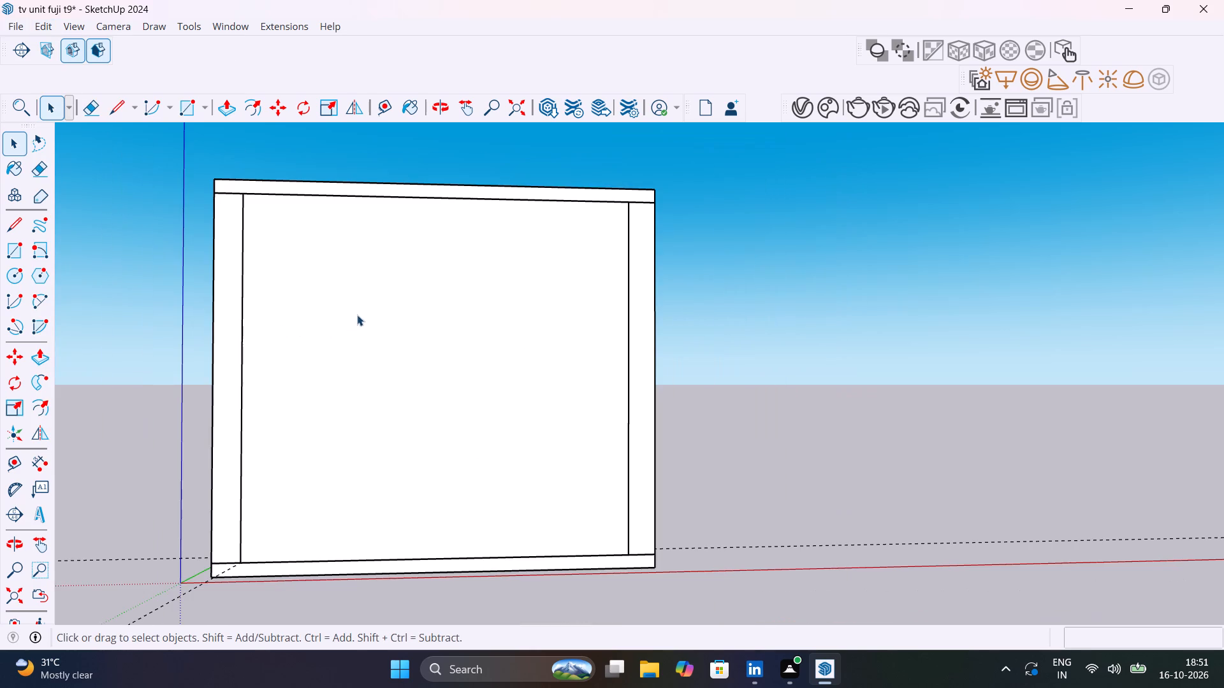
middle_click_drag(374, 313, 382, 389)
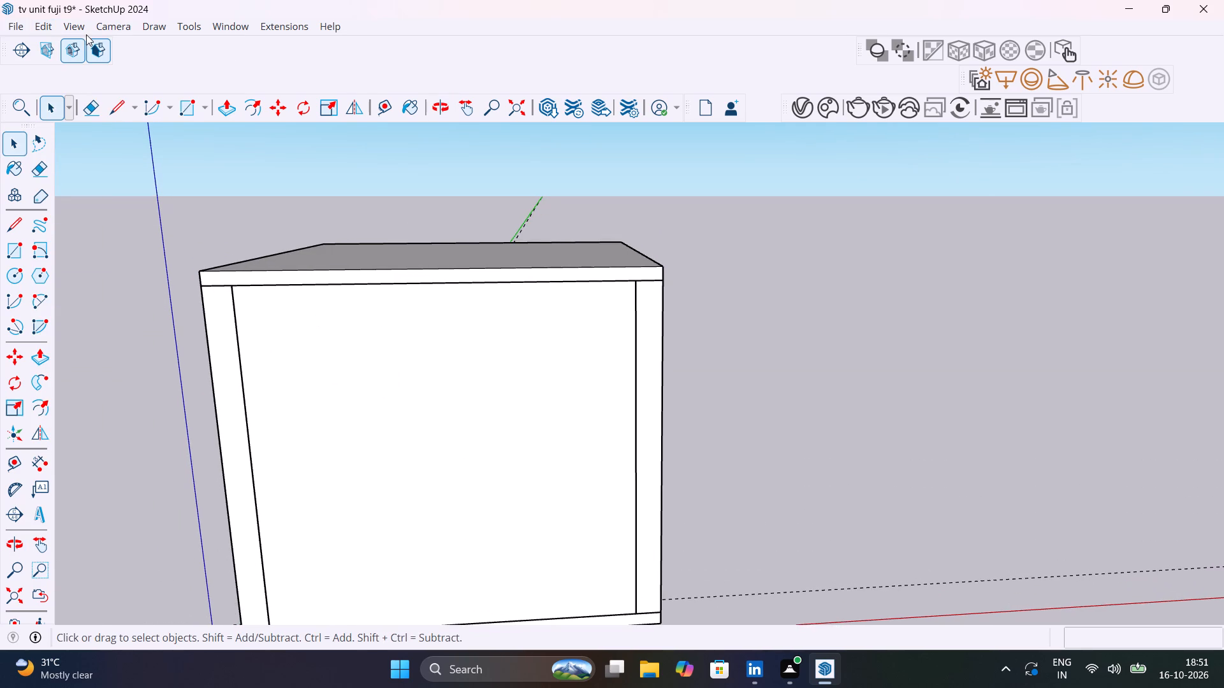
left_click(13, 54)
scroll(397, 319, "down", 6)
middle_click_drag(412, 353, 486, 339)
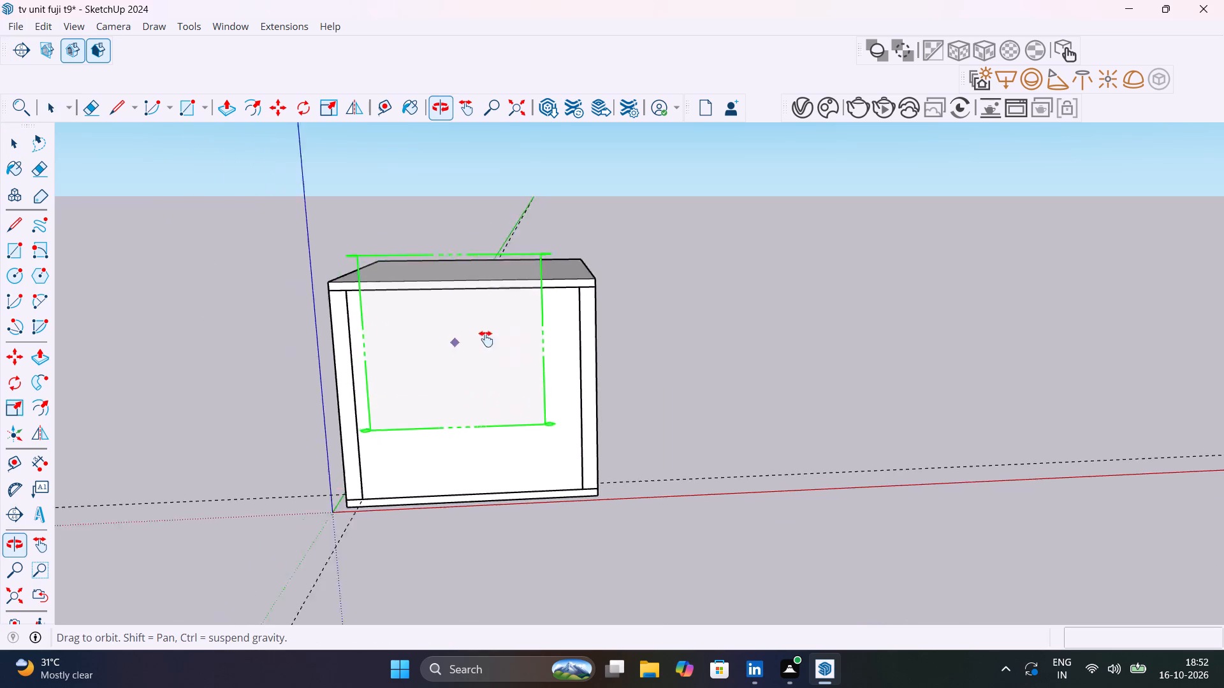
middle_click_drag(486, 339, 579, 314)
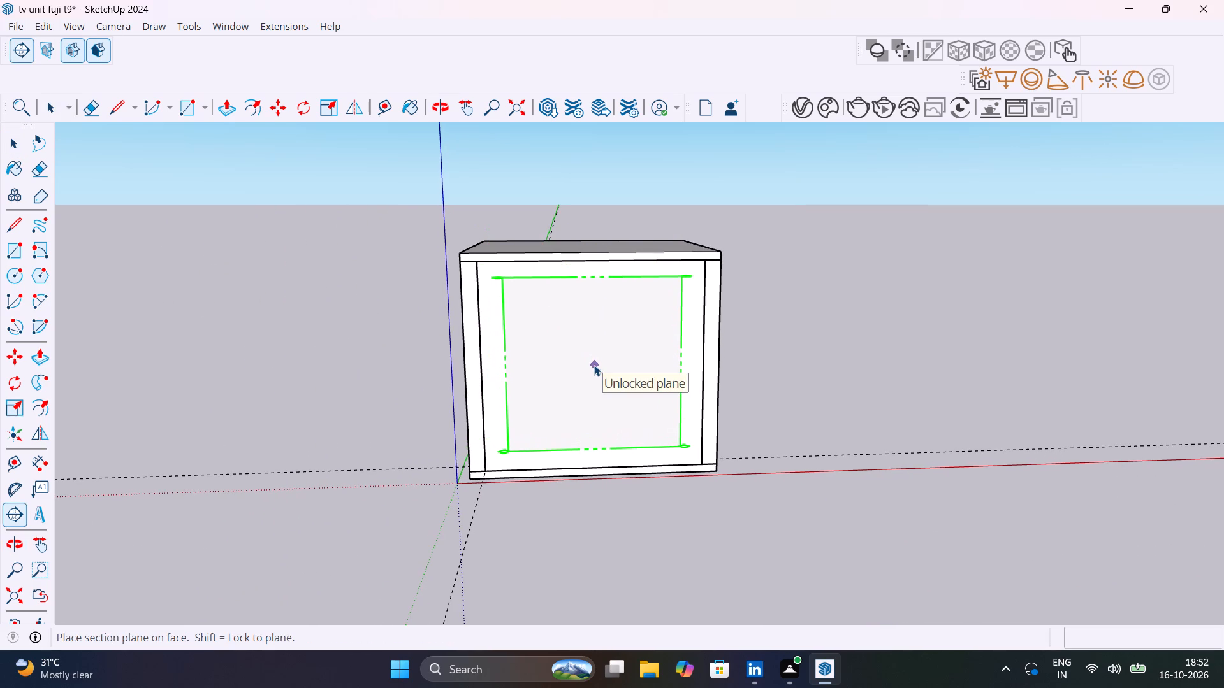
left_click(594, 365)
left_click(662, 369)
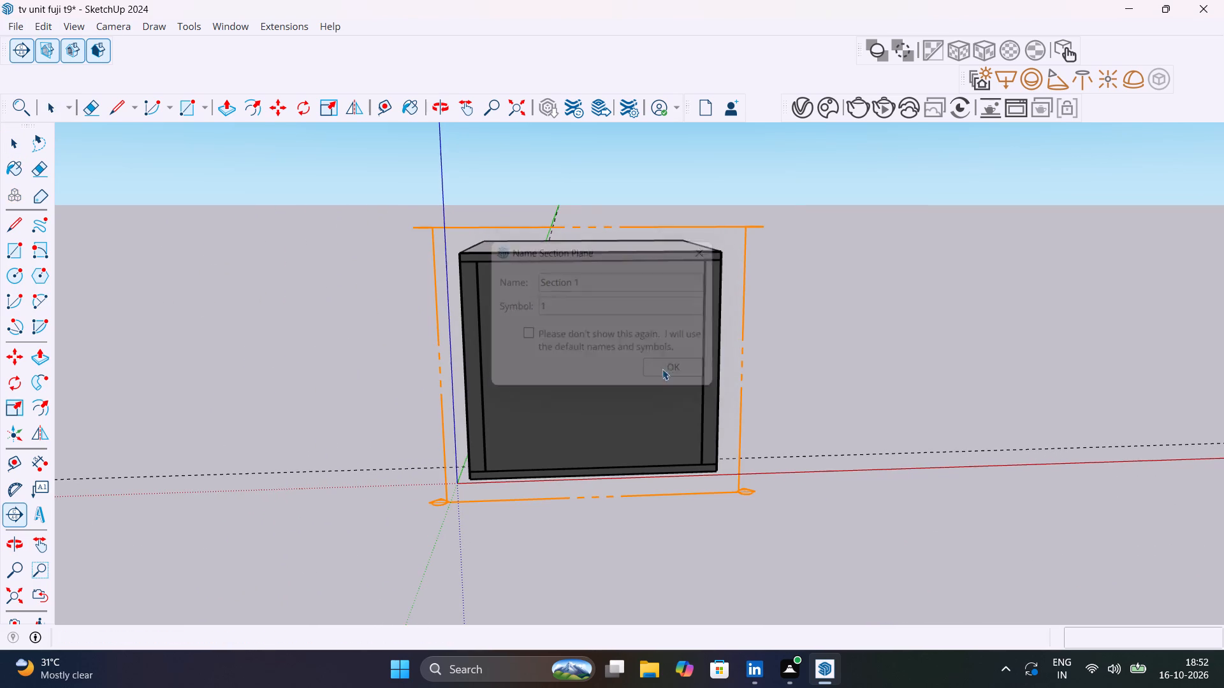
Move the section plane about 9 5/8" into the room, cutting away the front wall to expose the TV unit.
left_click(745, 495)
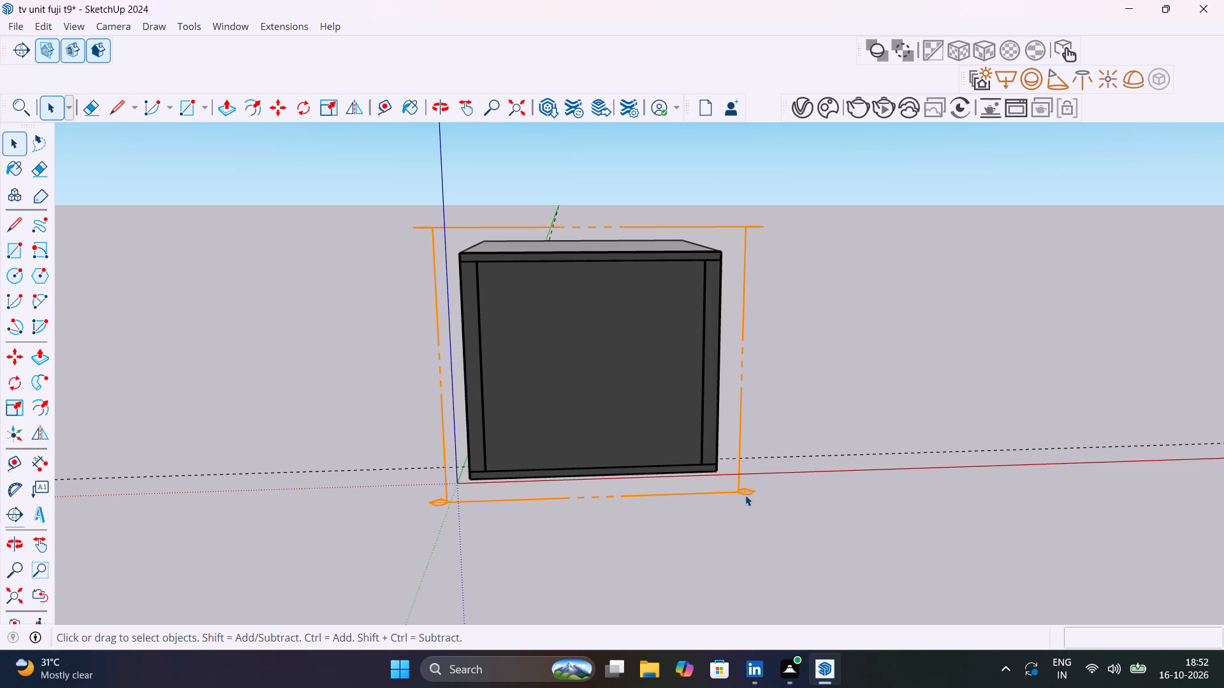
key("m")
left_click(752, 491)
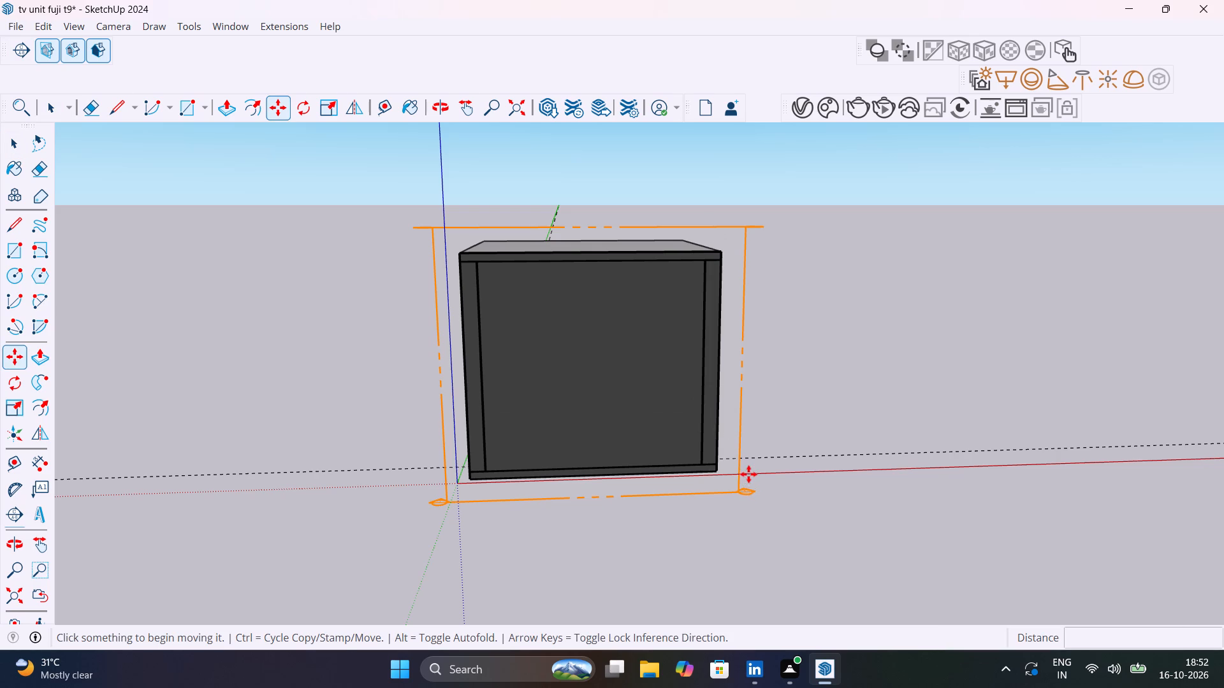
left_click(745, 491)
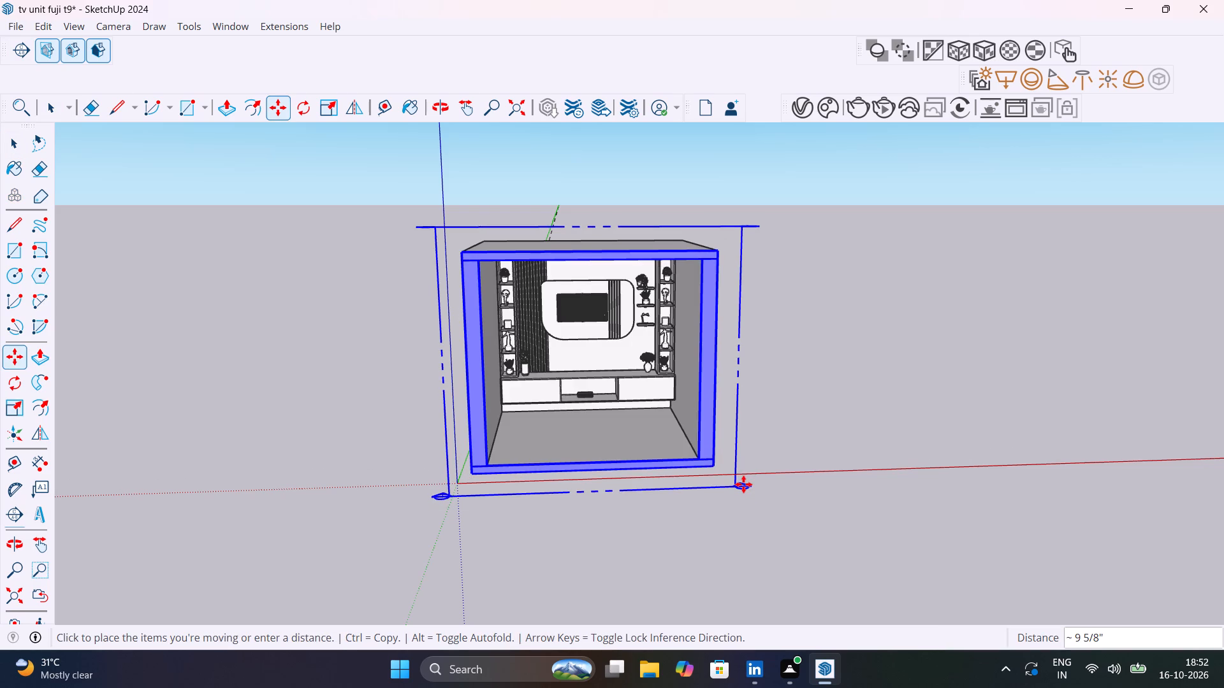
left_click(743, 484)
key("space")
left_click(799, 434)
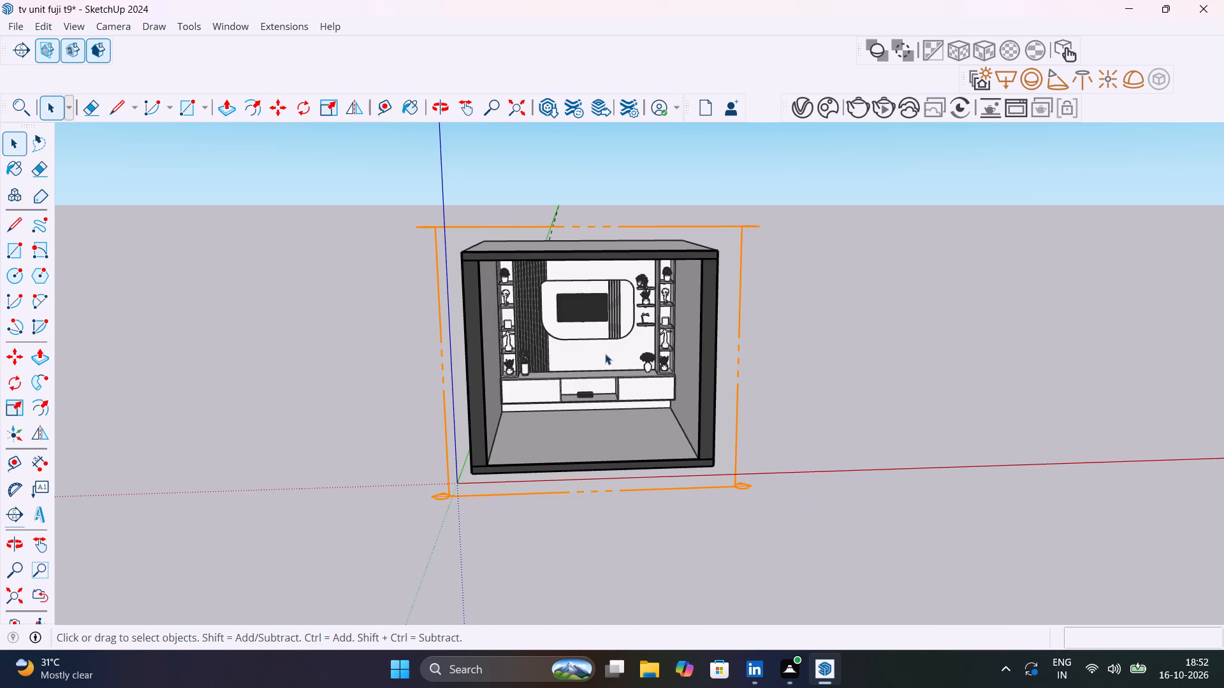
Import the Wood 13-11 100cm material from the downloaded assets in the Chaos Cosmos Browser.
scroll(586, 335, "up", 10)
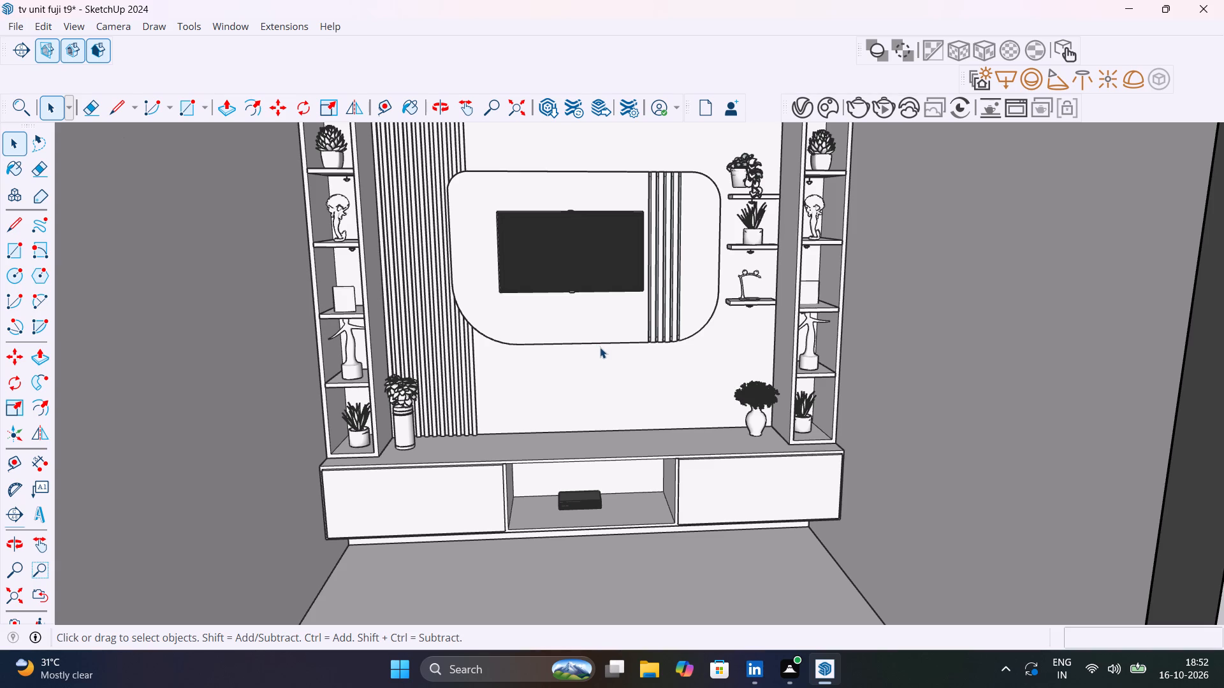
middle_click_drag(600, 348, 583, 382, "shift")
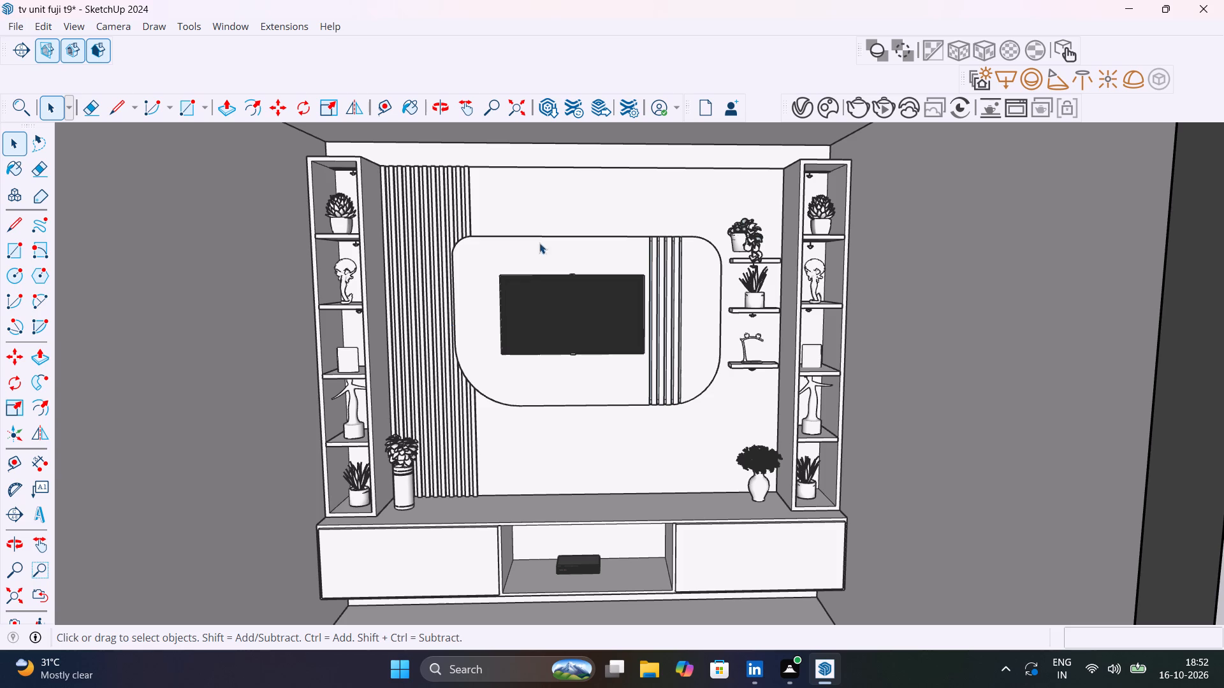
left_click(820, 109)
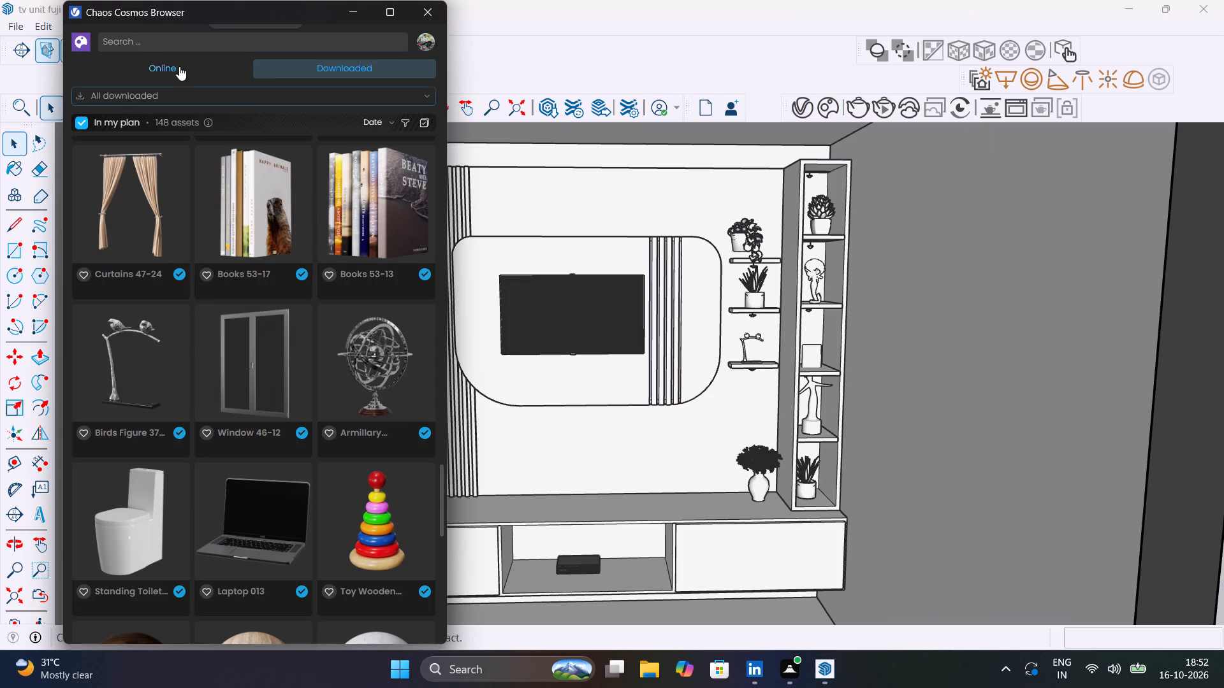
left_click(179, 66)
left_click(320, 70)
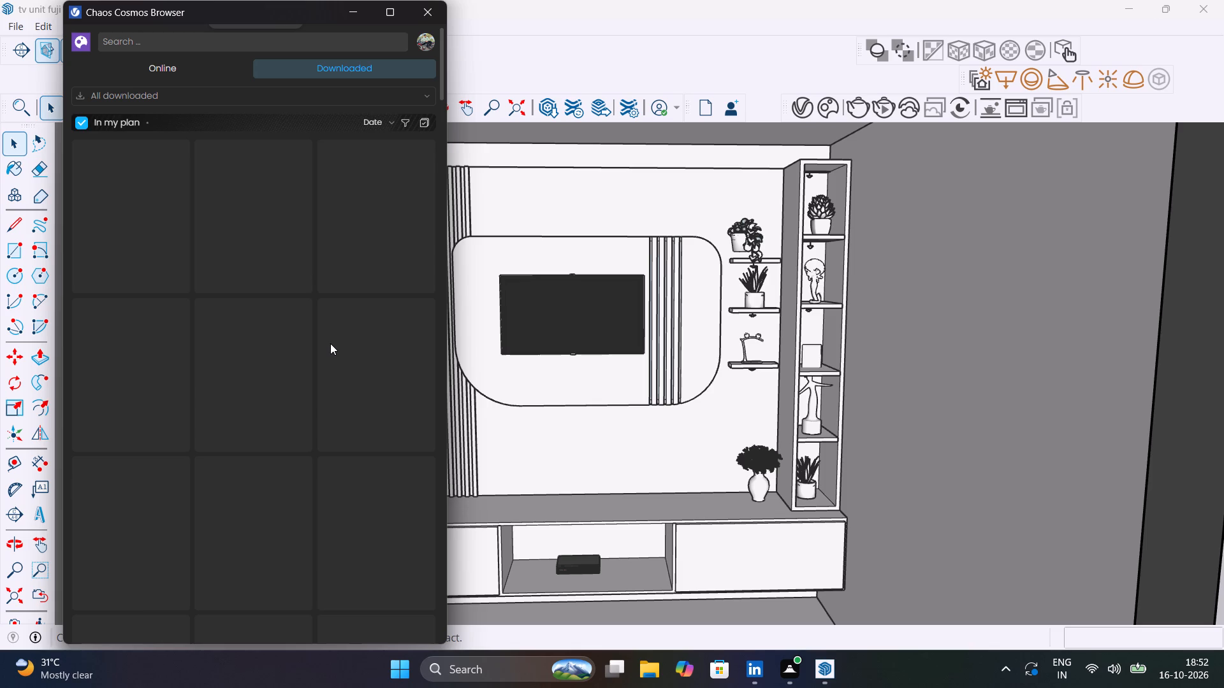
scroll(330, 343, "down", 7)
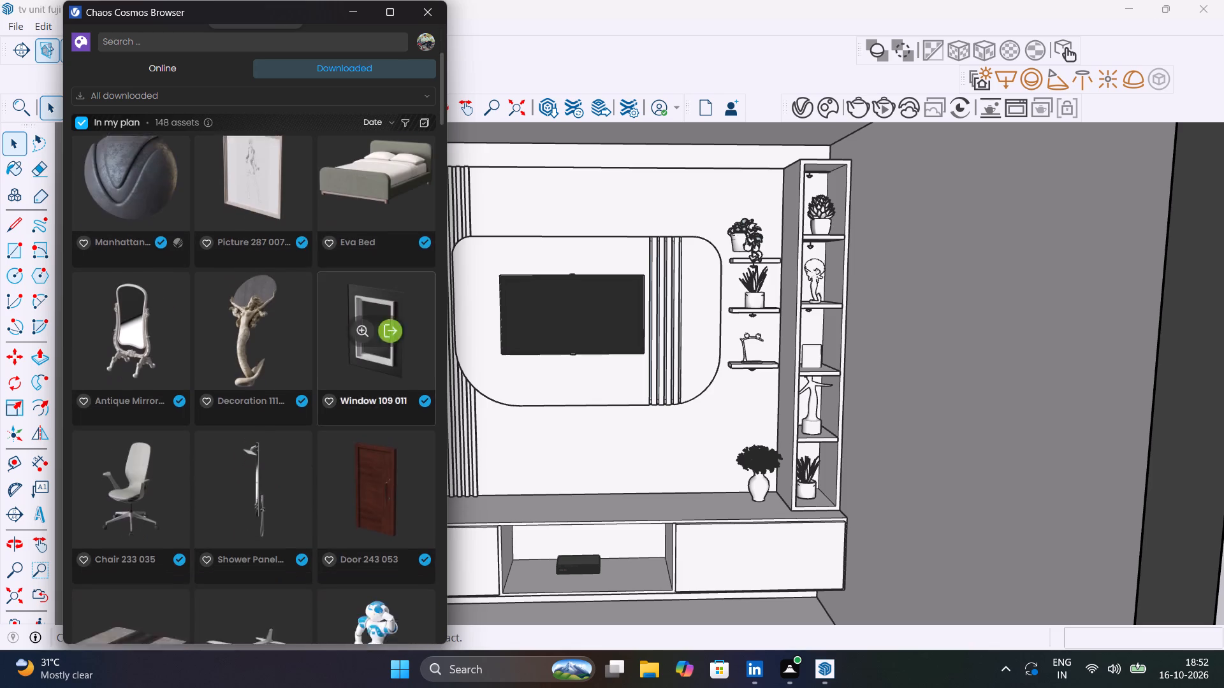
scroll(330, 343, "down", 9)
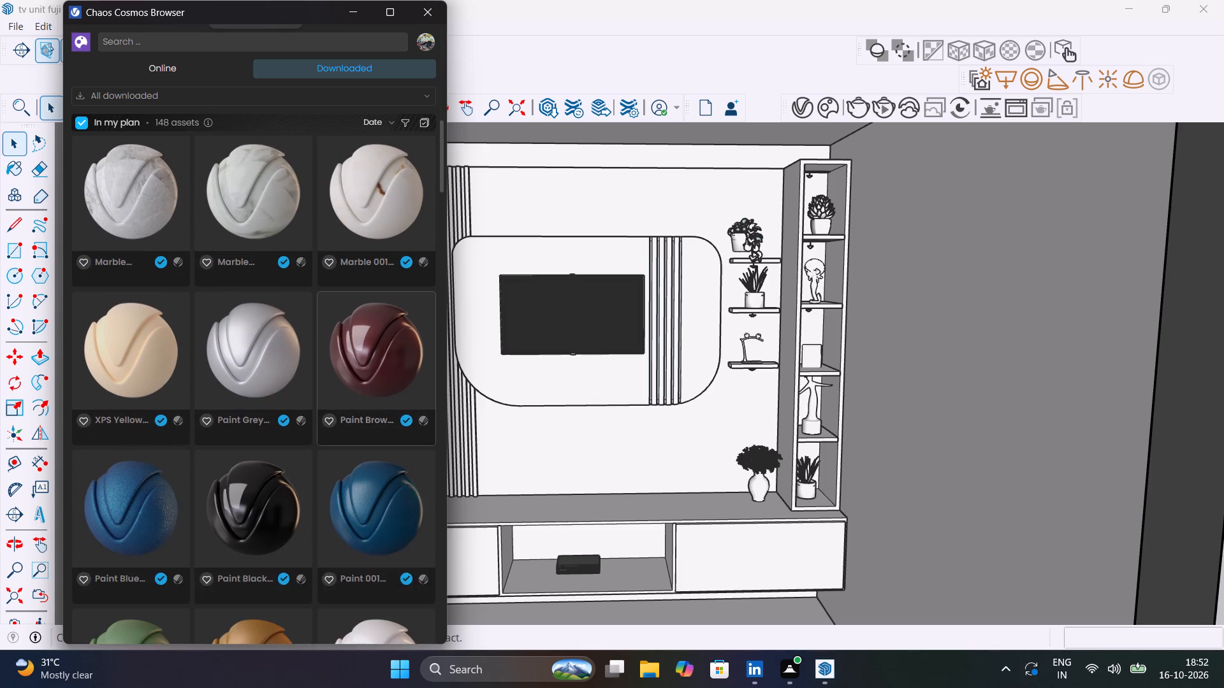
scroll(330, 343, "down", 7)
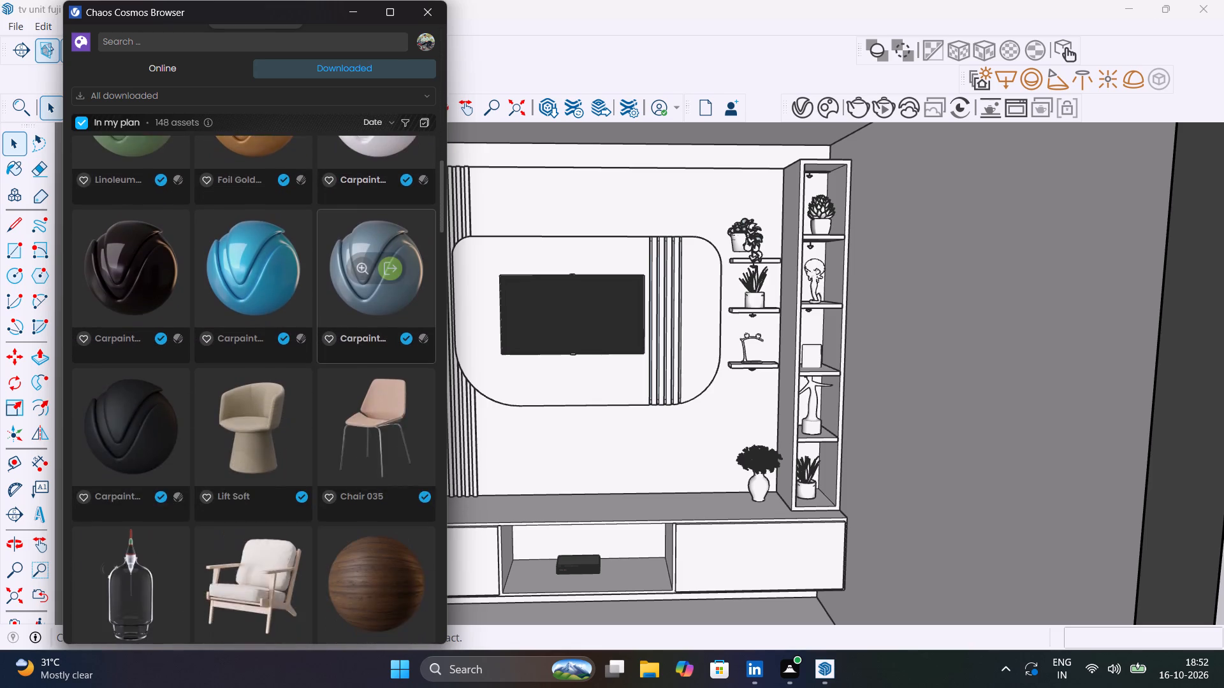
scroll(330, 343, "down", 15)
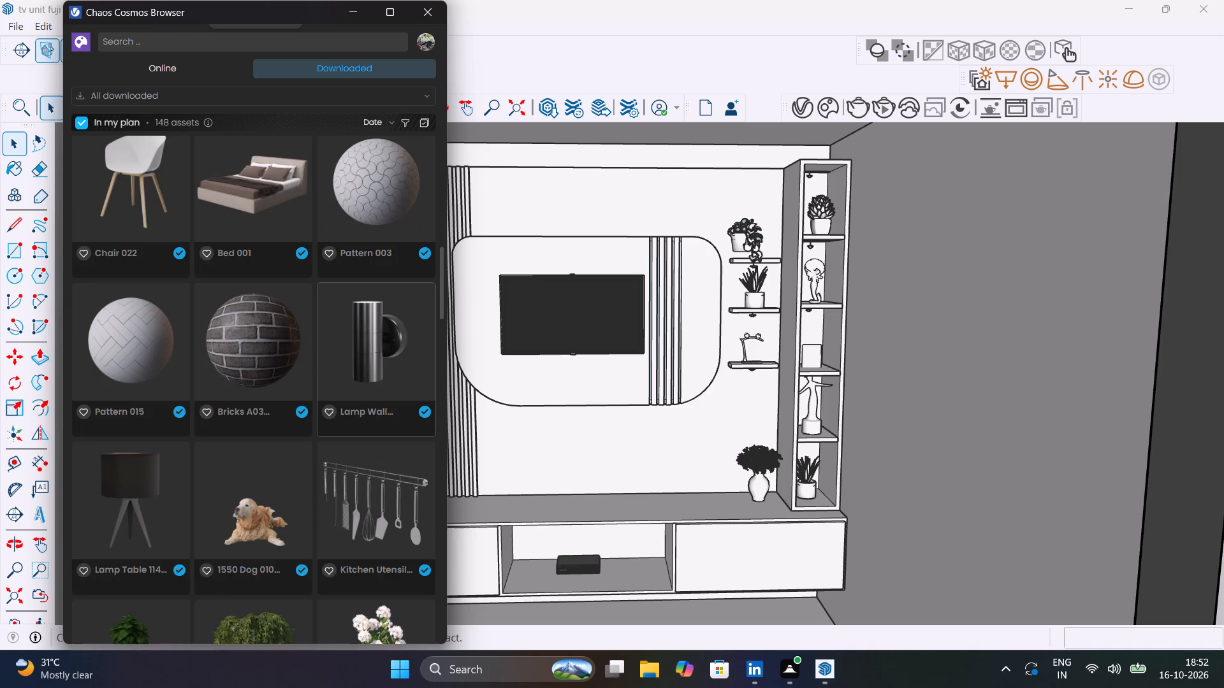
scroll(330, 343, "down", 19)
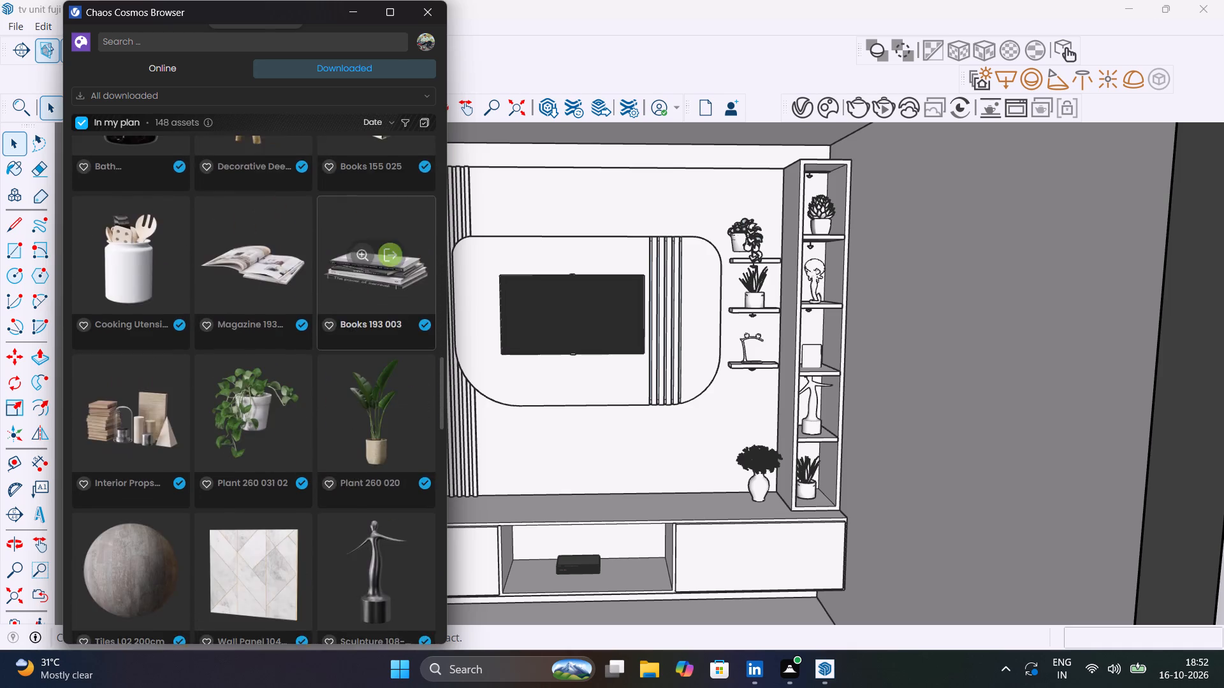
scroll(330, 343, "down", 9)
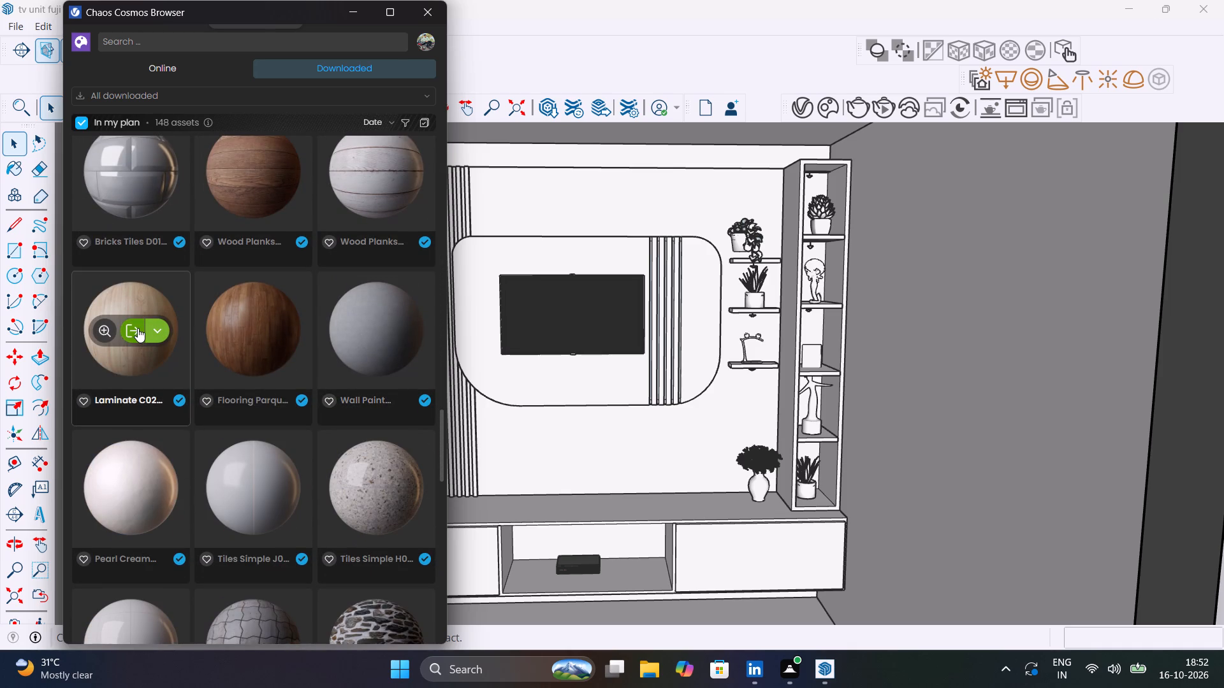
scroll(170, 399, "down", 16)
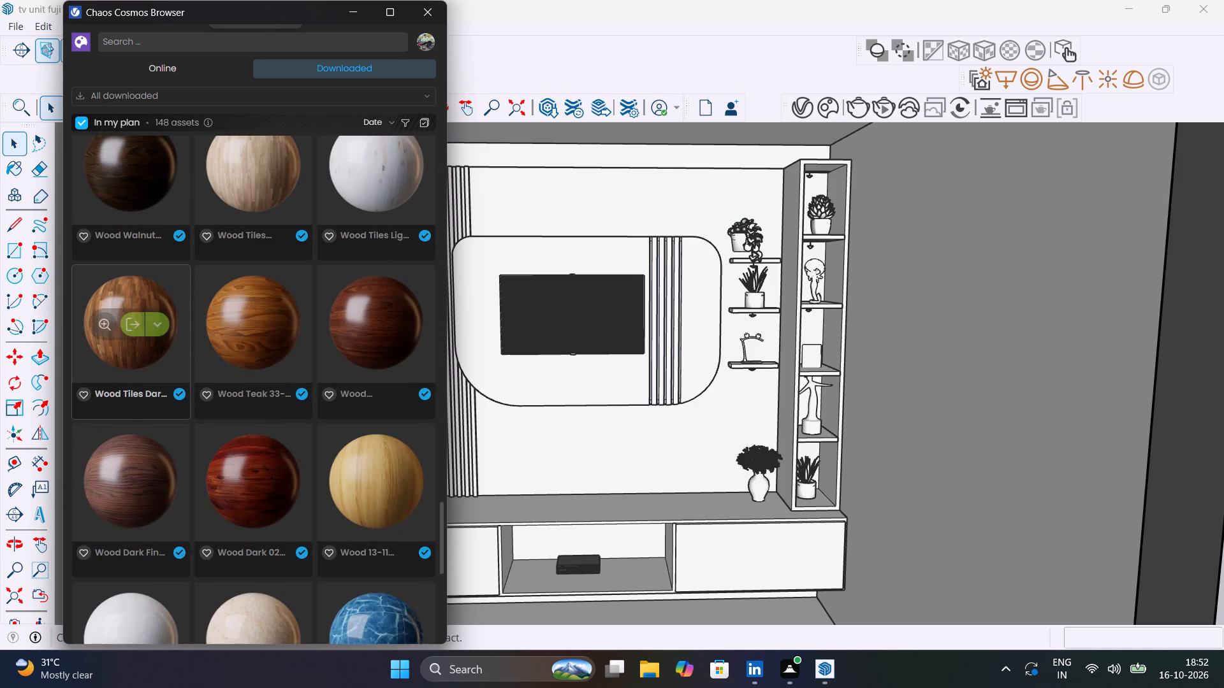
scroll(171, 404, "up", 1)
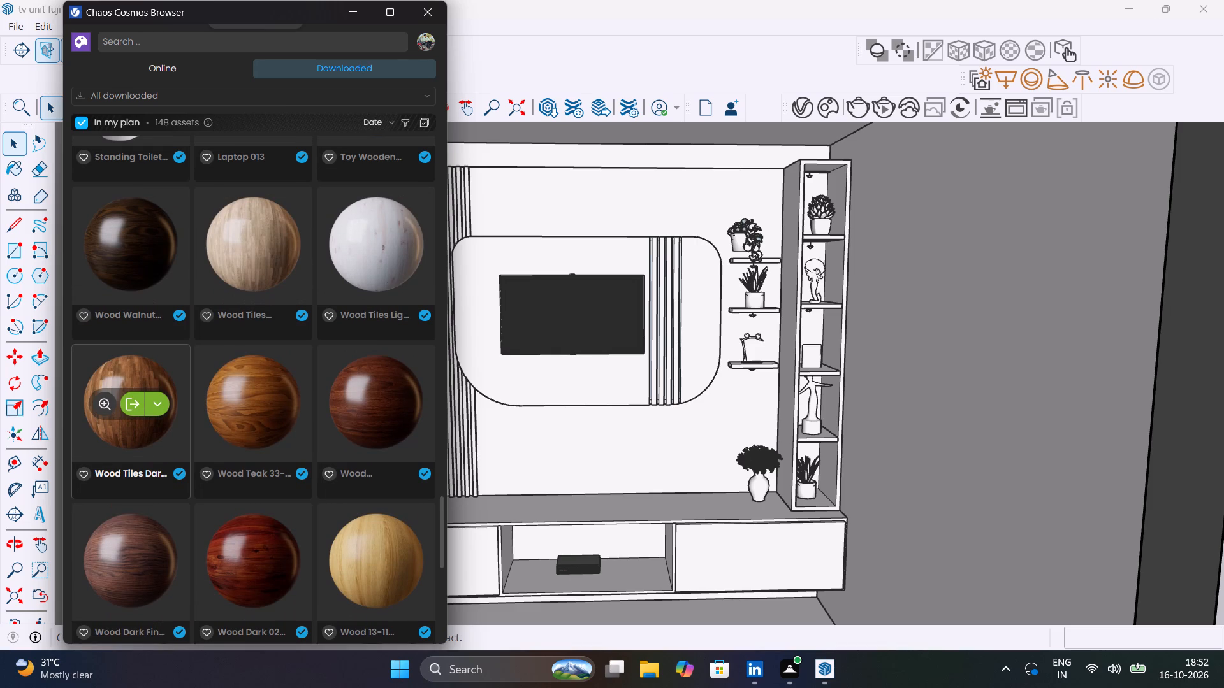
scroll(171, 404, "down", 3)
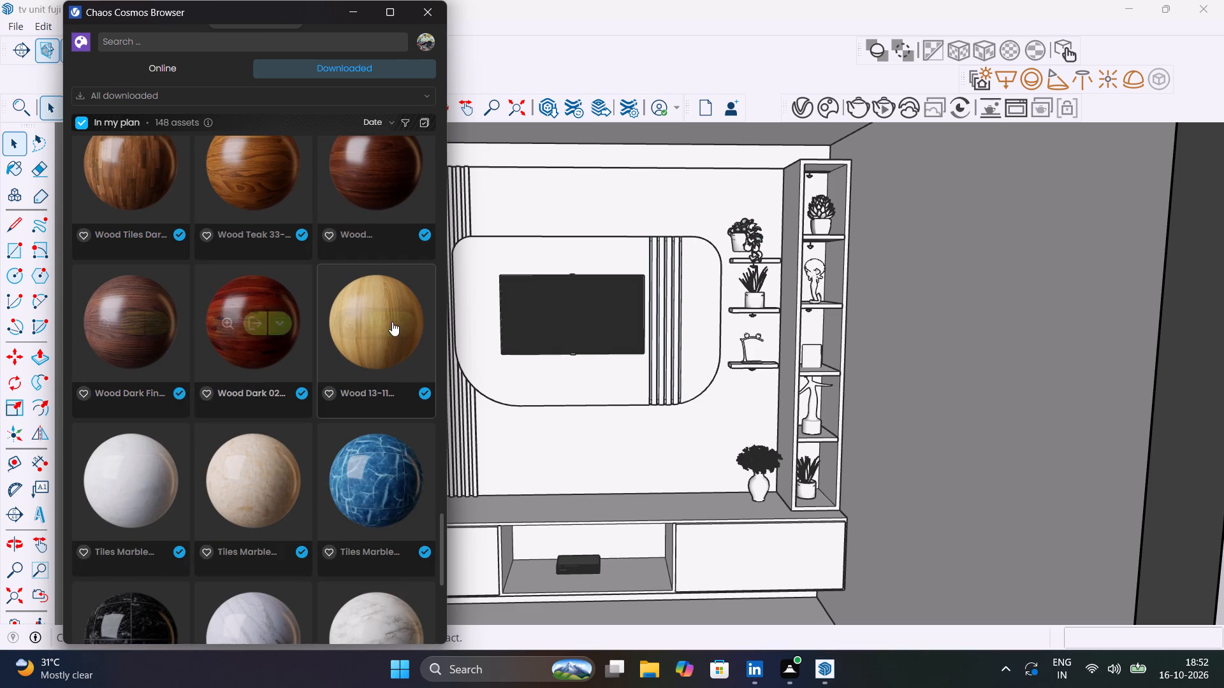
left_click(379, 320)
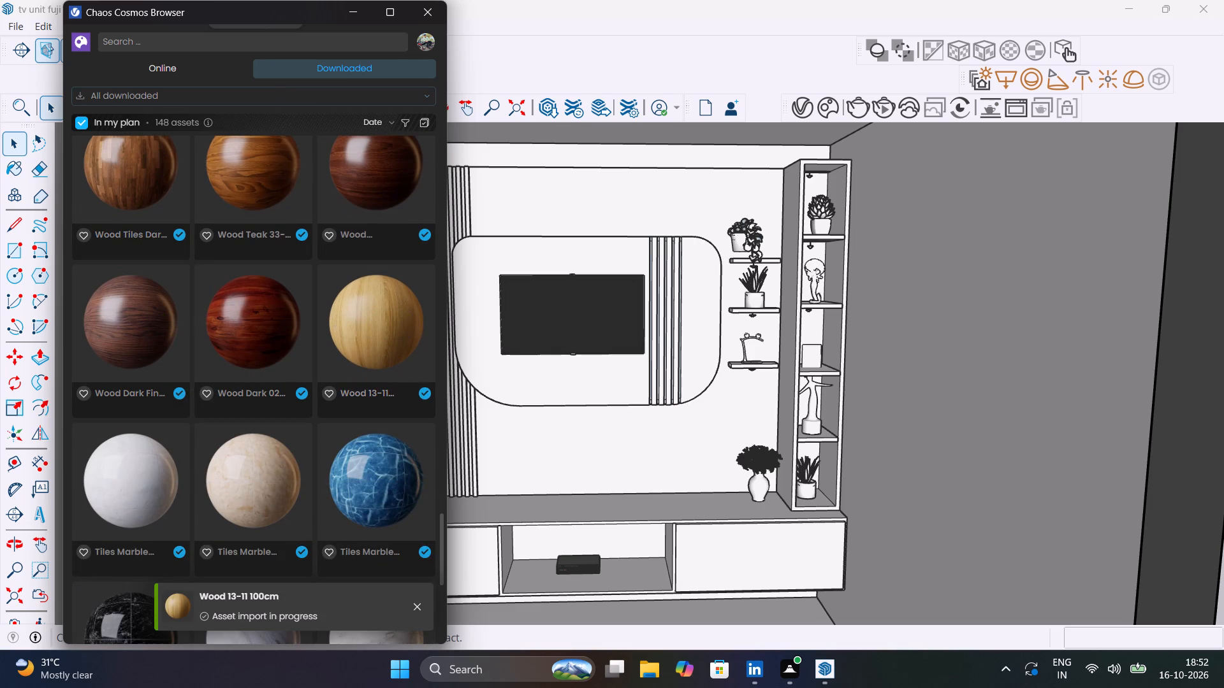
Open the V-Ray Asset Editor, collapse its material settings, and arrange it and the Cosmos browser to uncover the fluted panel.
left_click_drag(282, 15, 149, 71)
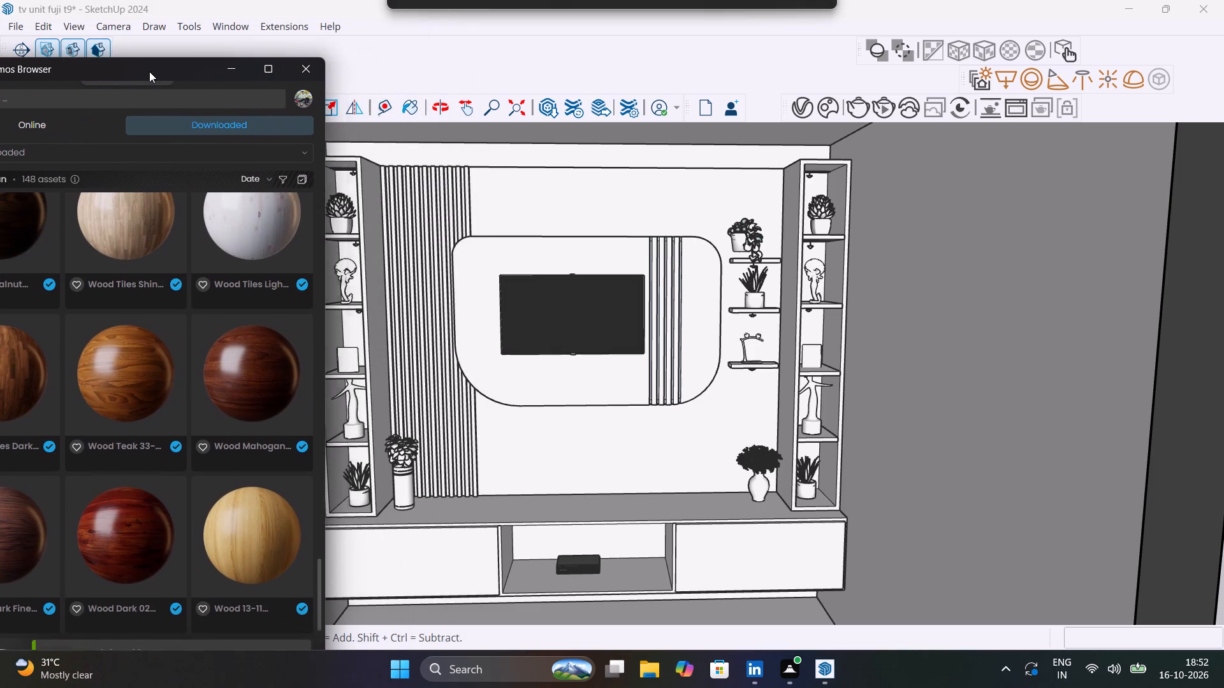
left_click_drag(149, 71, 148, 71)
left_click(810, 101)
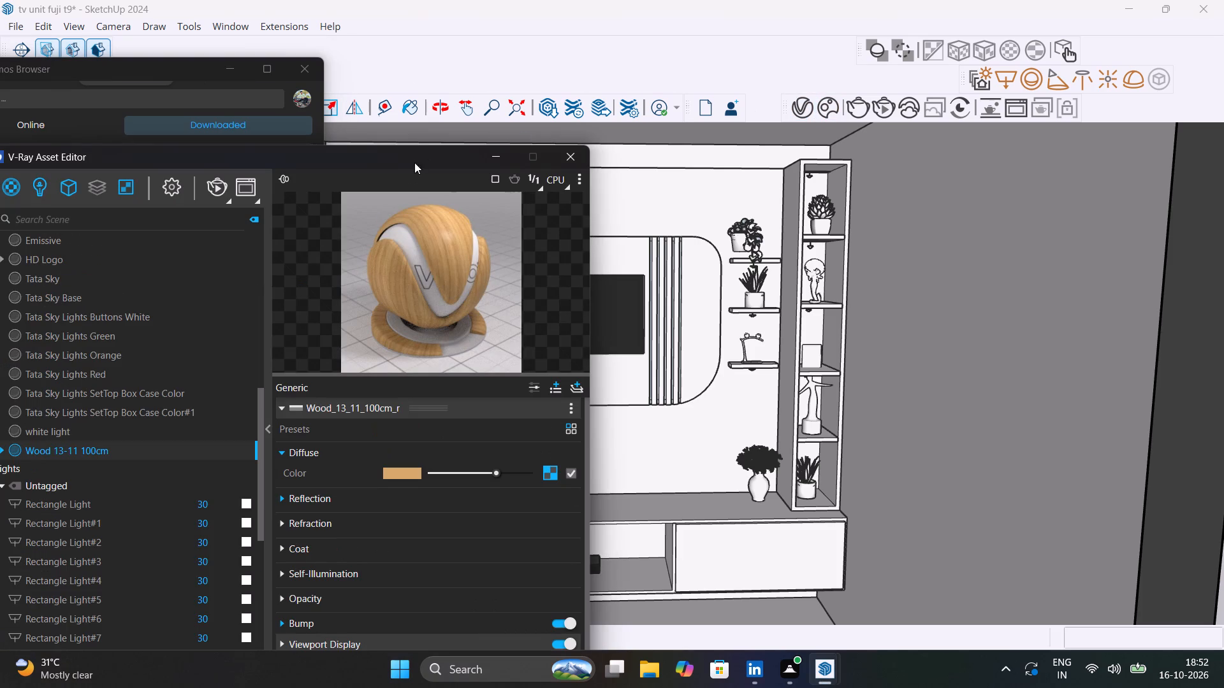
left_click_drag(391, 163, 935, 81)
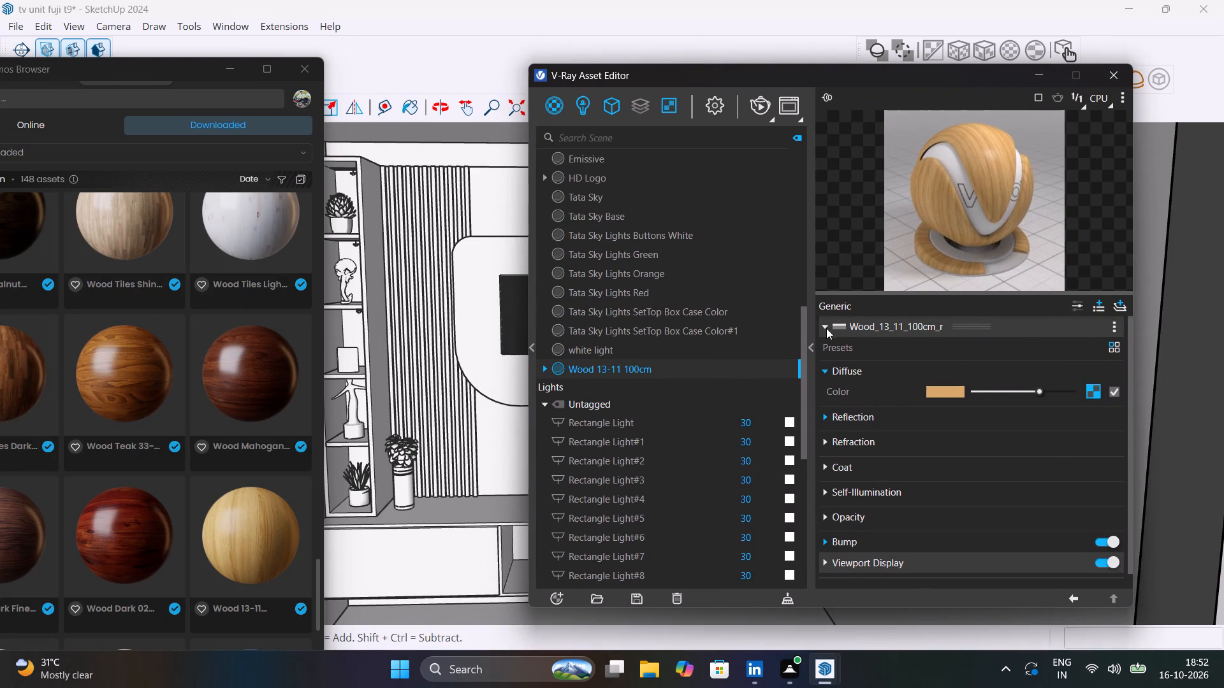
left_click(812, 350)
Examine the fluted wall panel and the adjoining shelf column beside the TV up close.
scroll(386, 173, "up", 3)
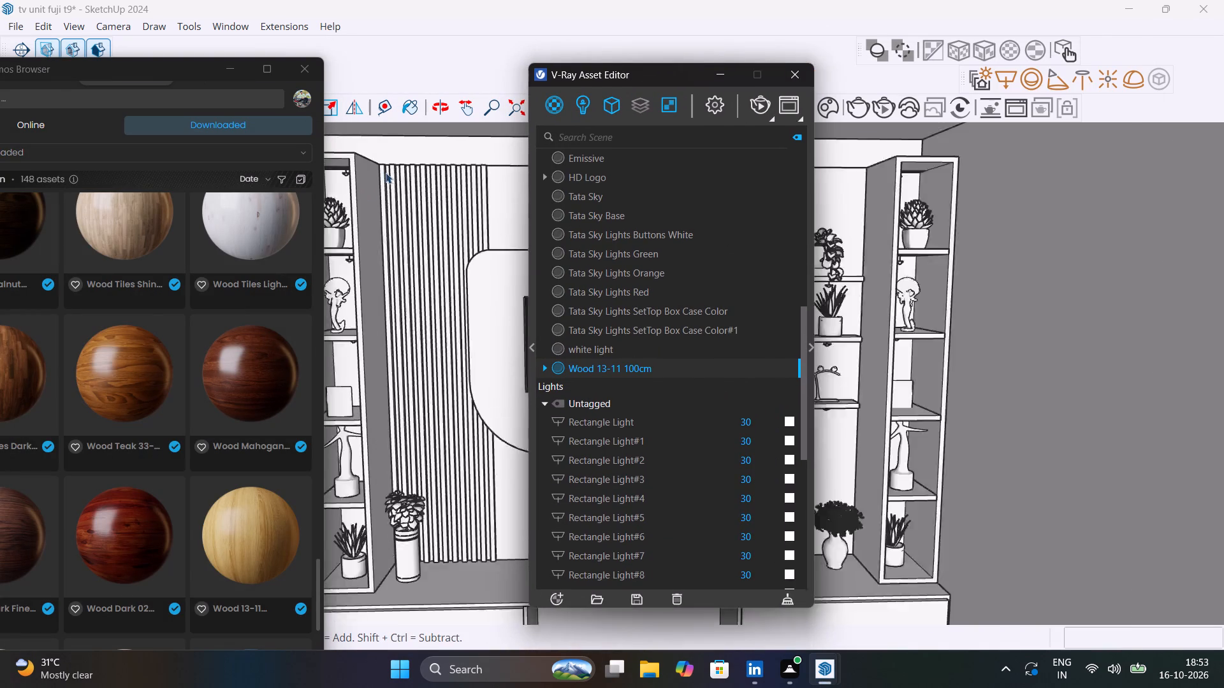
scroll(386, 173, "up", 1)
scroll(396, 181, "down", 20)
middle_click_drag(408, 242, 465, 289)
middle_click_drag(436, 314, 535, 389)
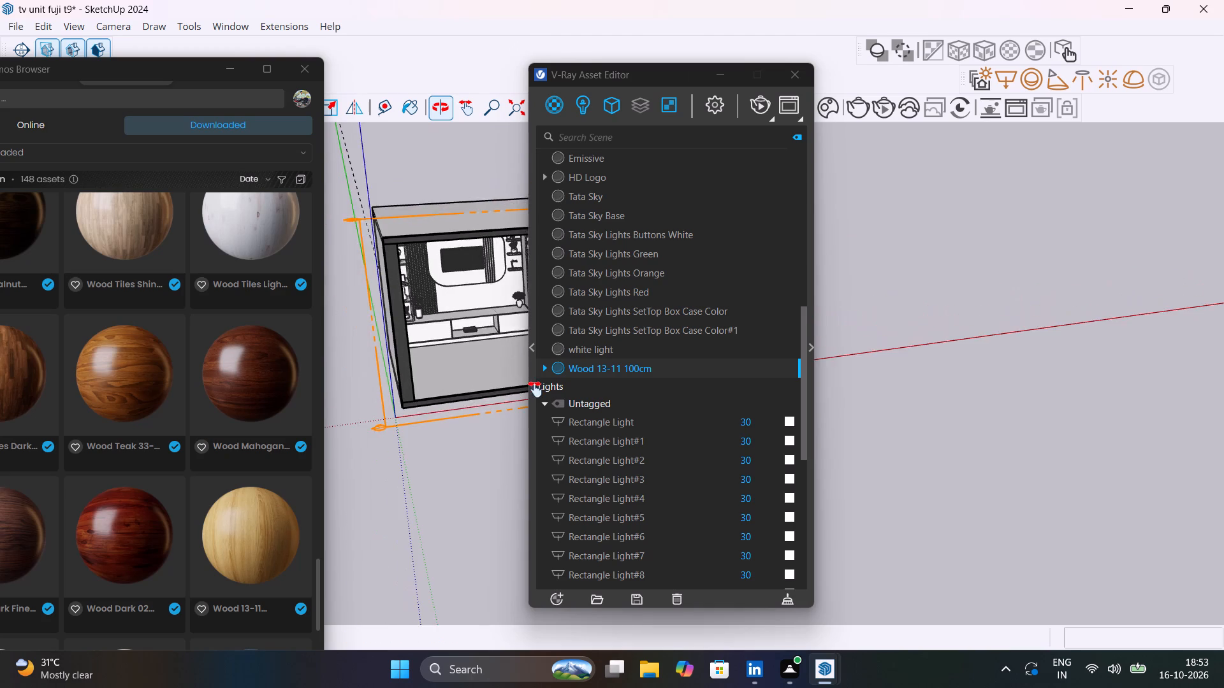
middle_click_drag(535, 389, 525, 355)
scroll(407, 176, "up", 10)
middle_click_drag(368, 329, 349, 268)
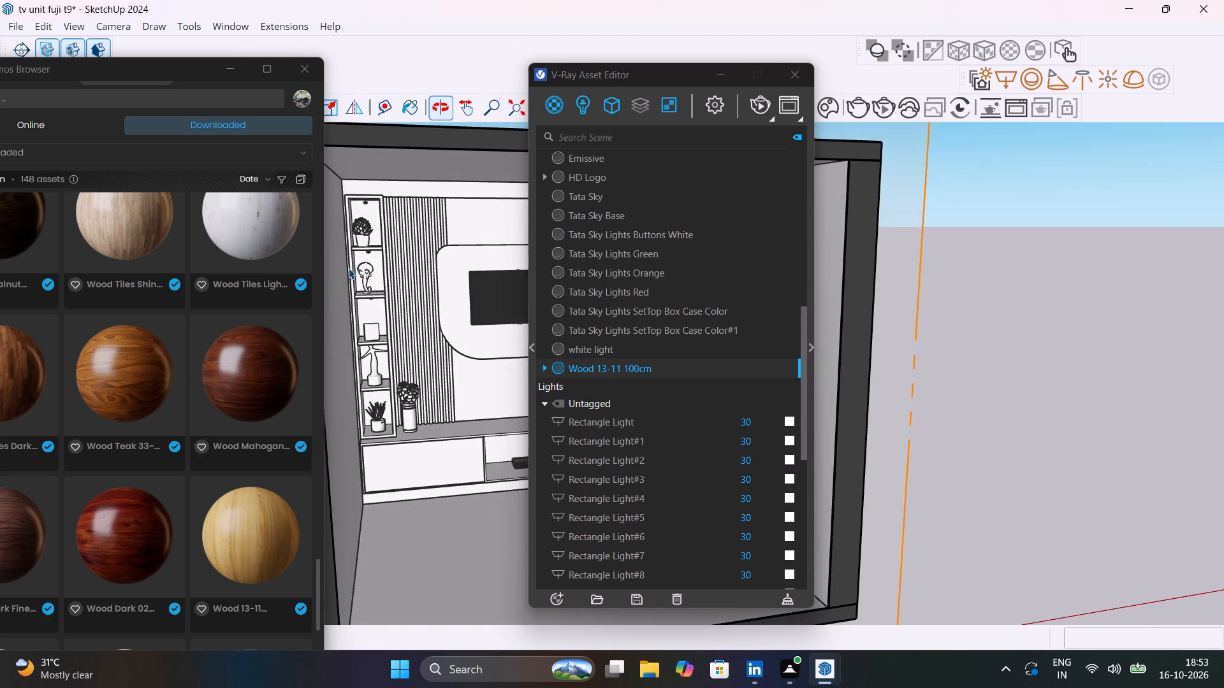
scroll(369, 213, "up", 15)
middle_click_drag(423, 204, 396, 287)
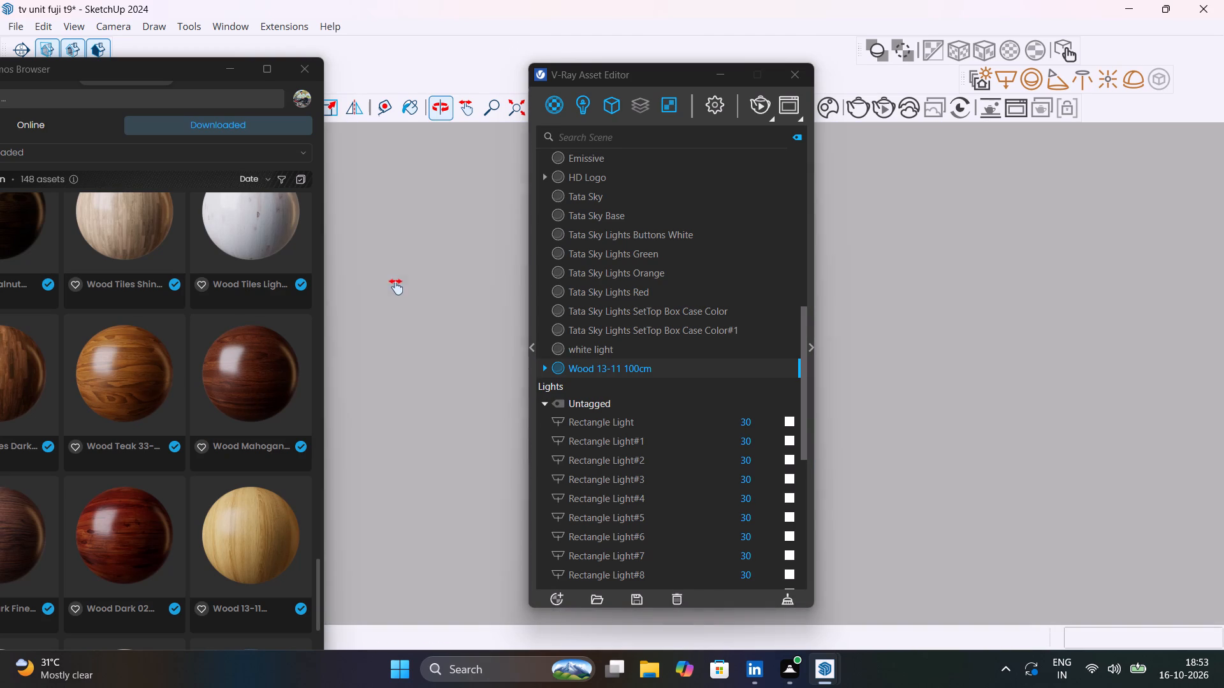
middle_click_drag(396, 287, 391, 268)
scroll(400, 262, "down", 20)
scroll(400, 262, "down", 2)
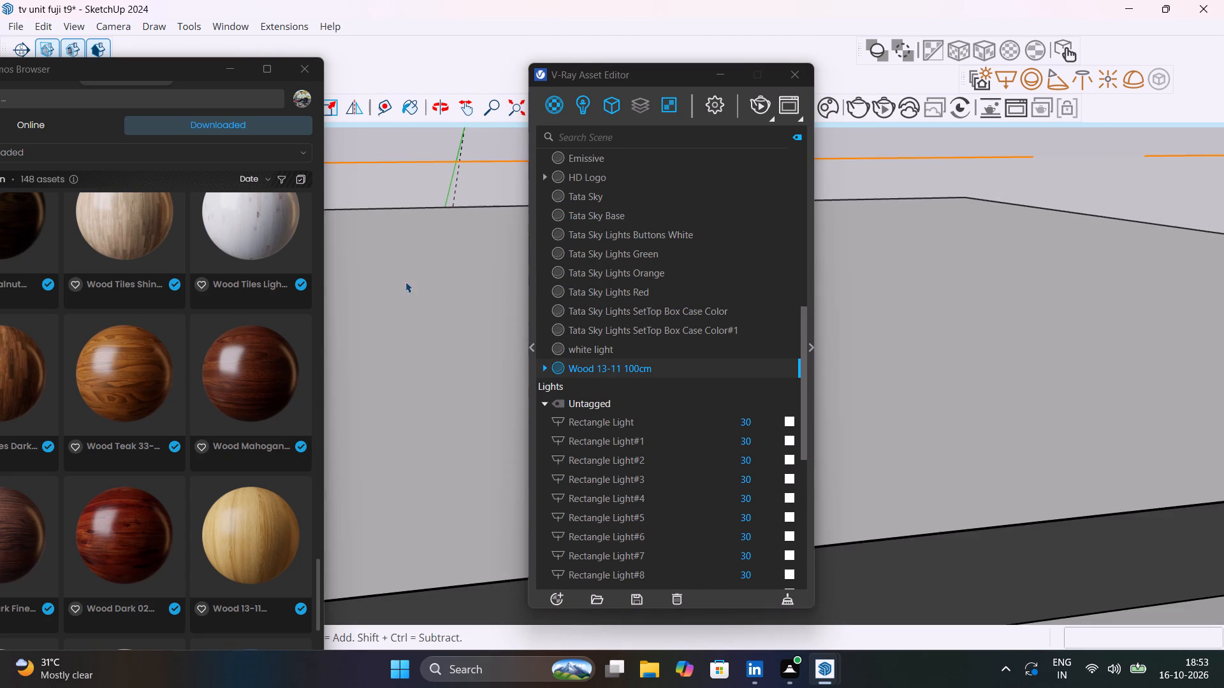
middle_click_drag(404, 281, 397, 117, "shift")
scroll(415, 249, "up", 1)
middle_click_drag(415, 250, 419, 196)
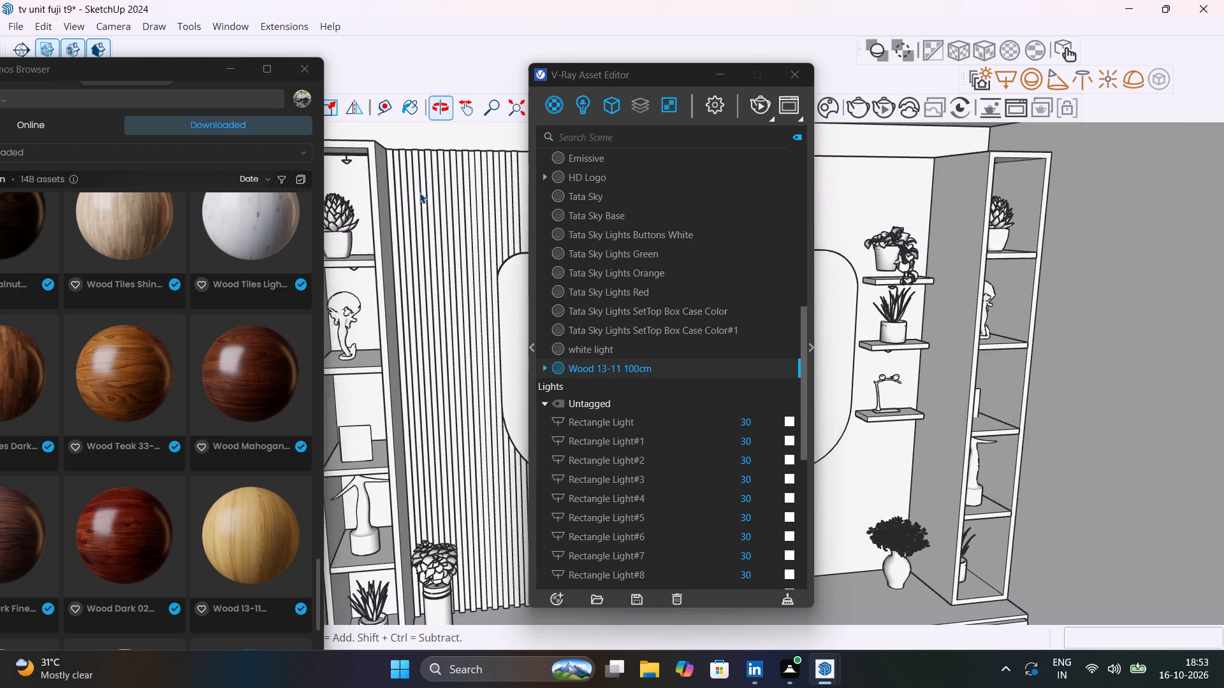
Close the Chaos Cosmos Browser and move the V-Ray Asset Editor clear of the fluted wall panel.
scroll(420, 168, "up", 5)
middle_click_drag(421, 166, 428, 209, "shift")
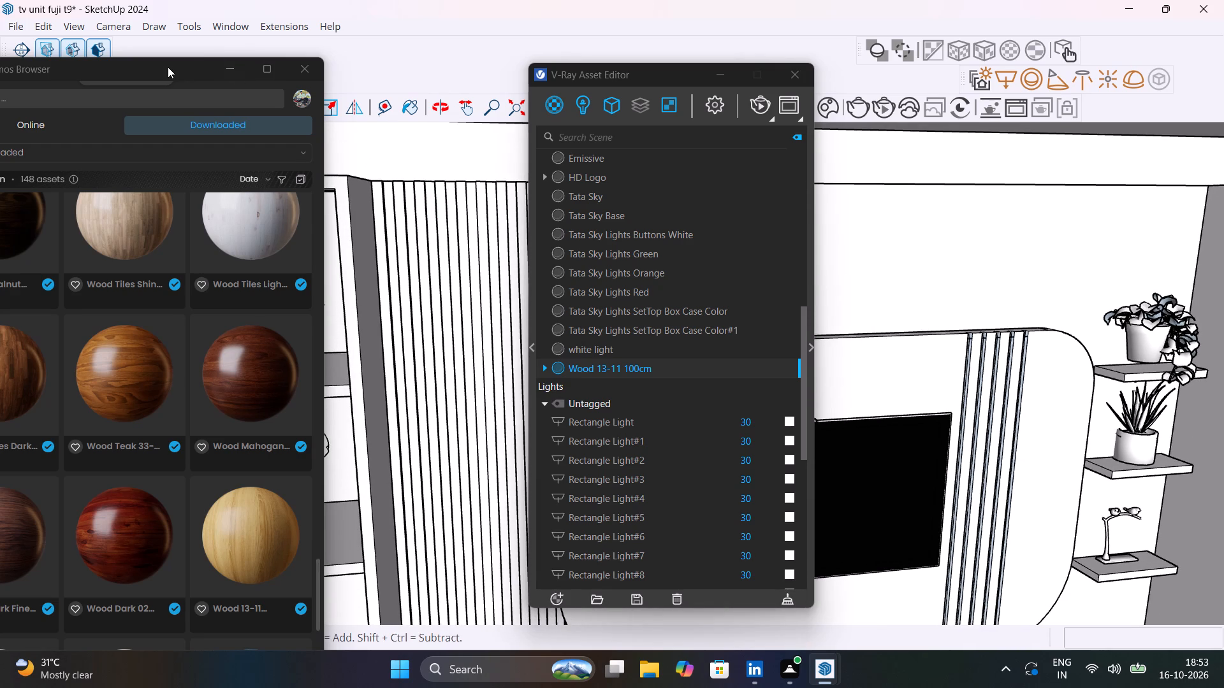
left_click(294, 70)
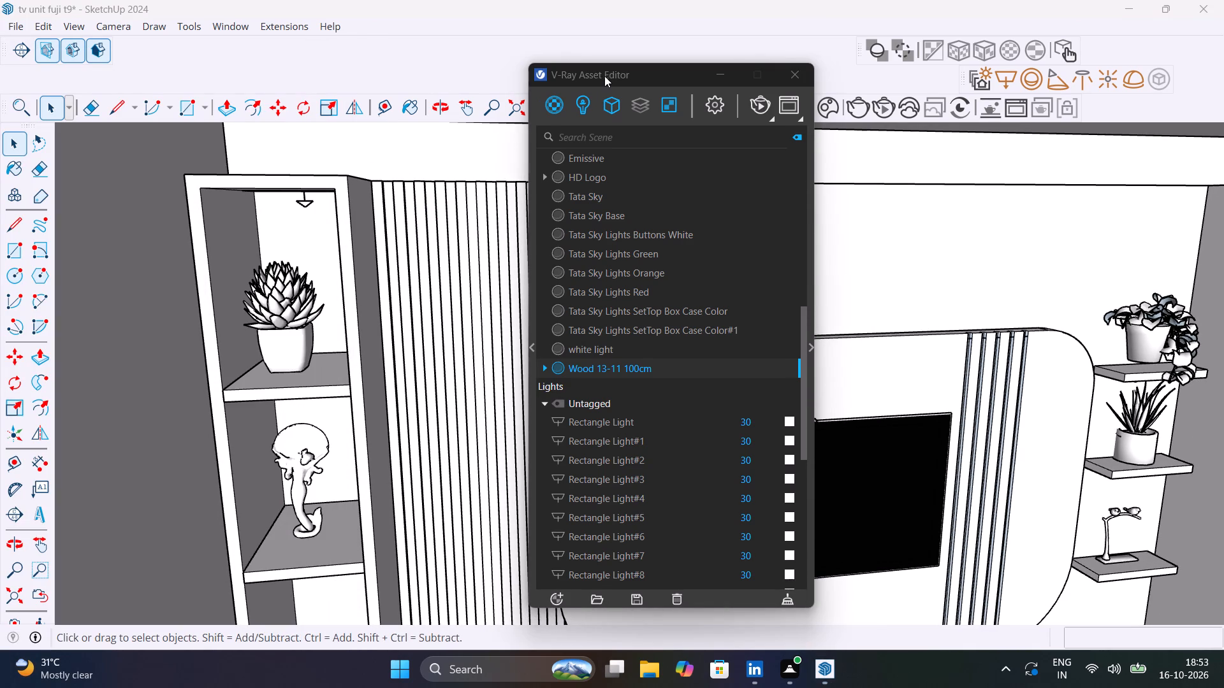
left_click_drag(613, 76, 952, 93)
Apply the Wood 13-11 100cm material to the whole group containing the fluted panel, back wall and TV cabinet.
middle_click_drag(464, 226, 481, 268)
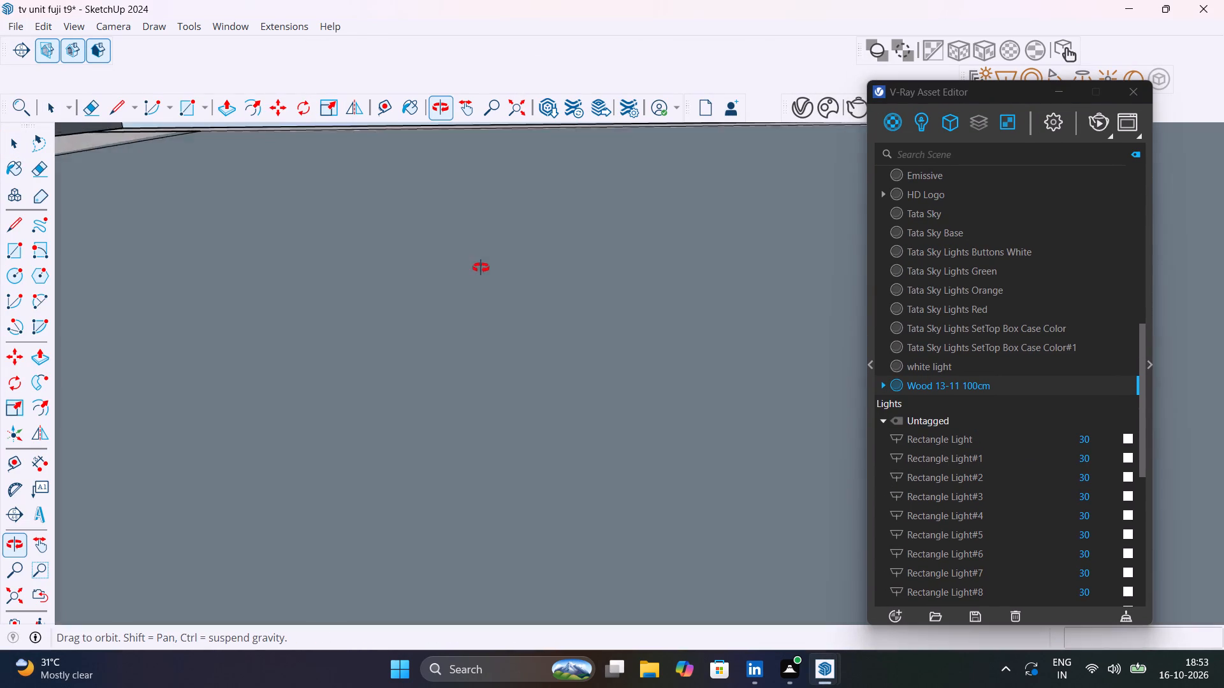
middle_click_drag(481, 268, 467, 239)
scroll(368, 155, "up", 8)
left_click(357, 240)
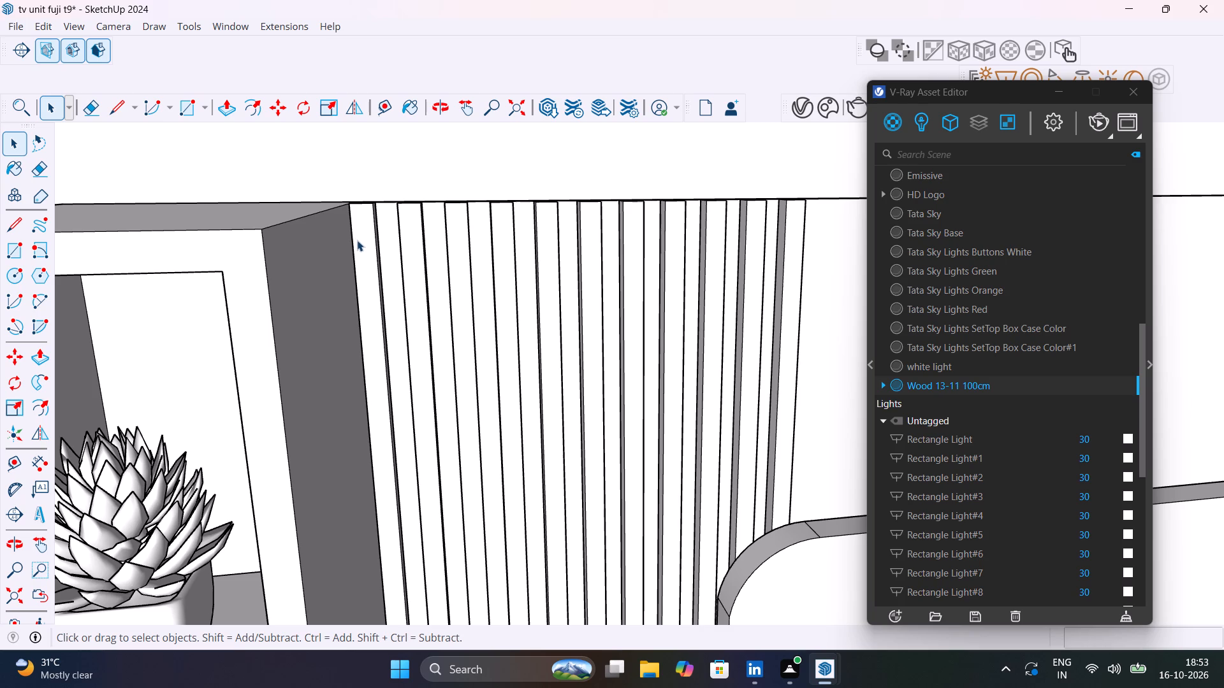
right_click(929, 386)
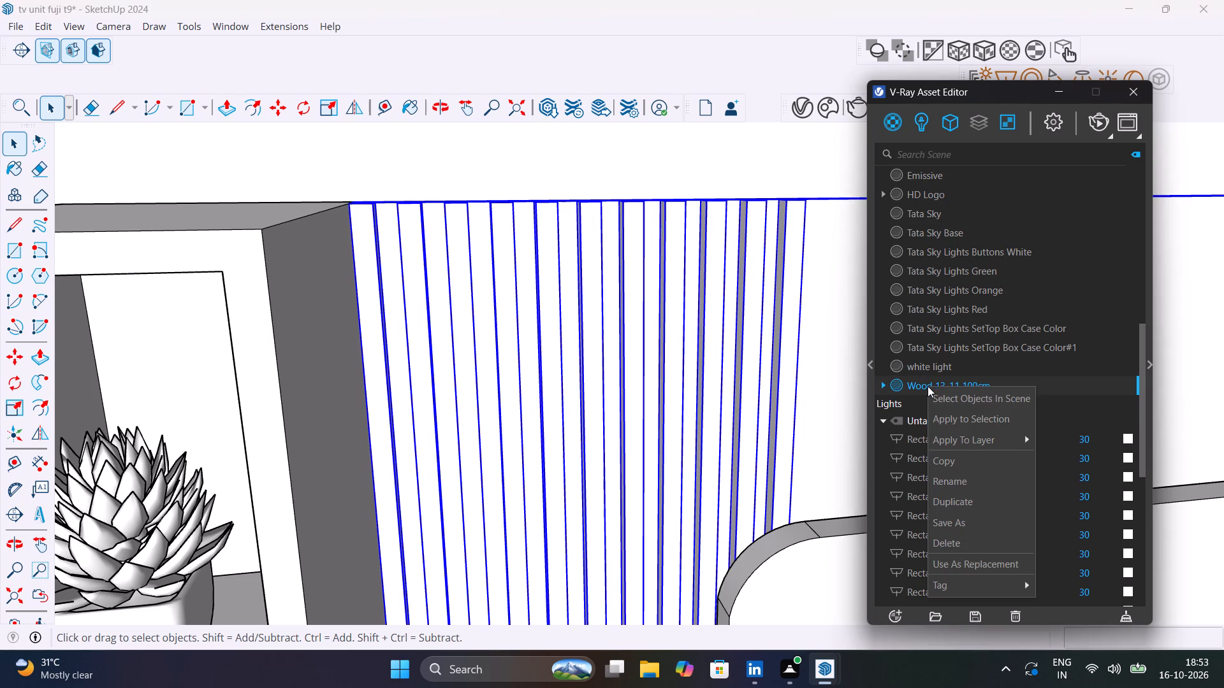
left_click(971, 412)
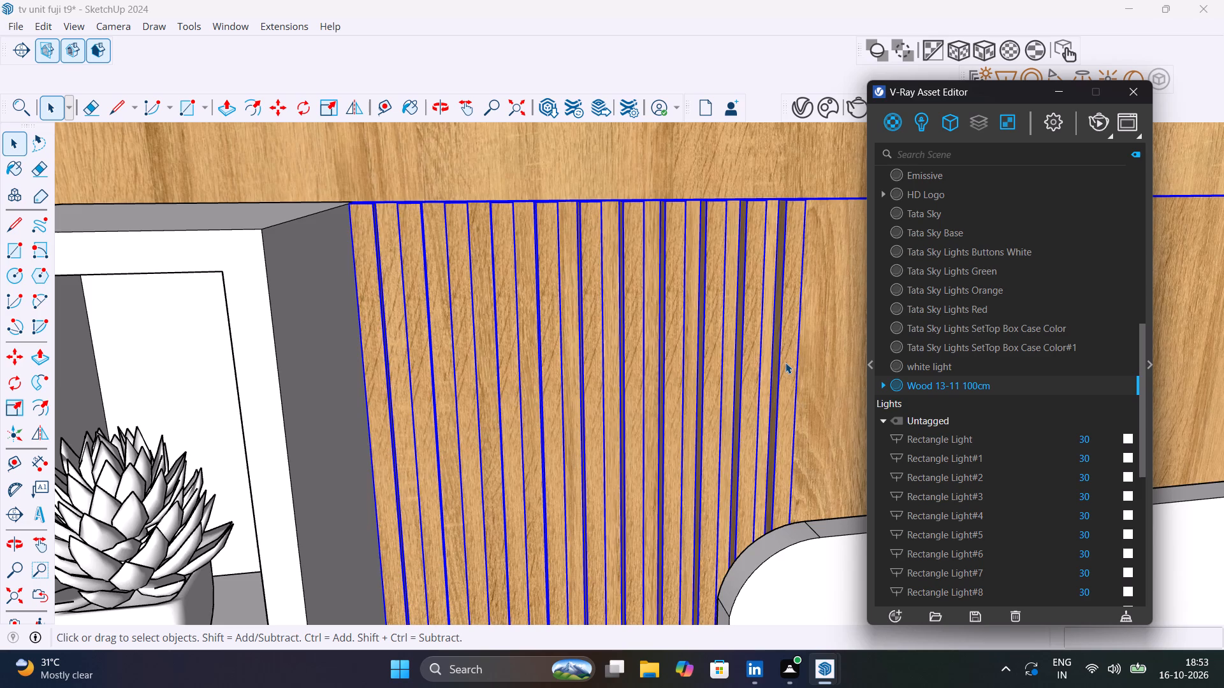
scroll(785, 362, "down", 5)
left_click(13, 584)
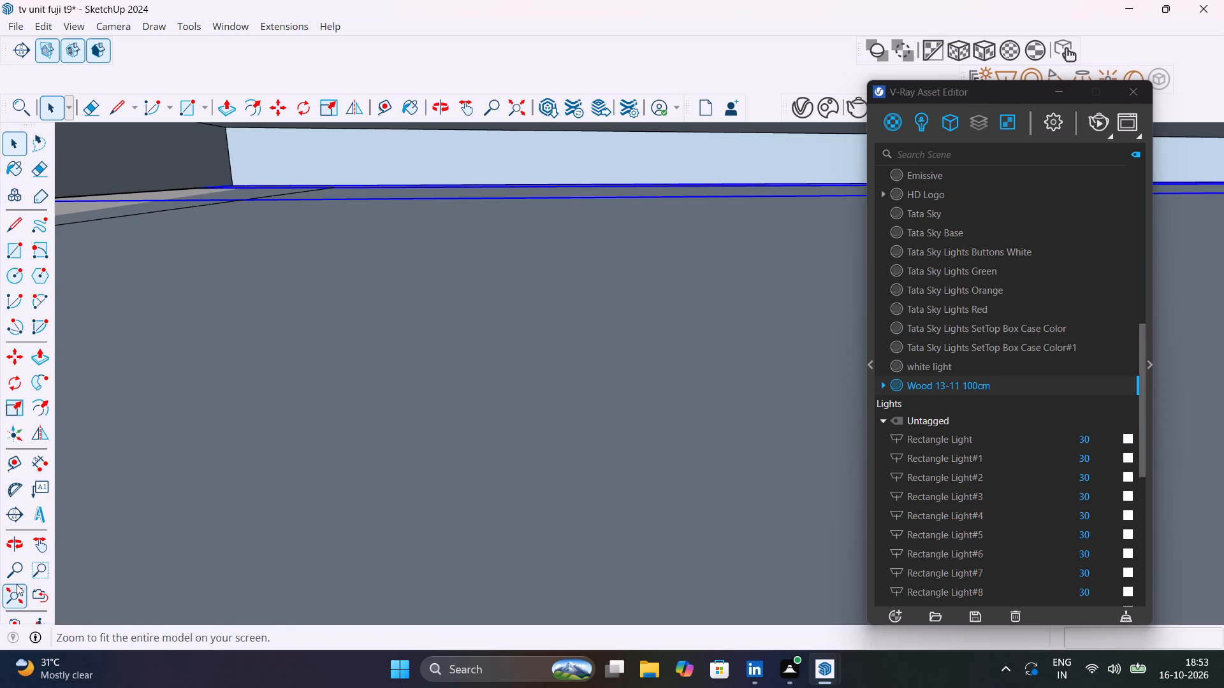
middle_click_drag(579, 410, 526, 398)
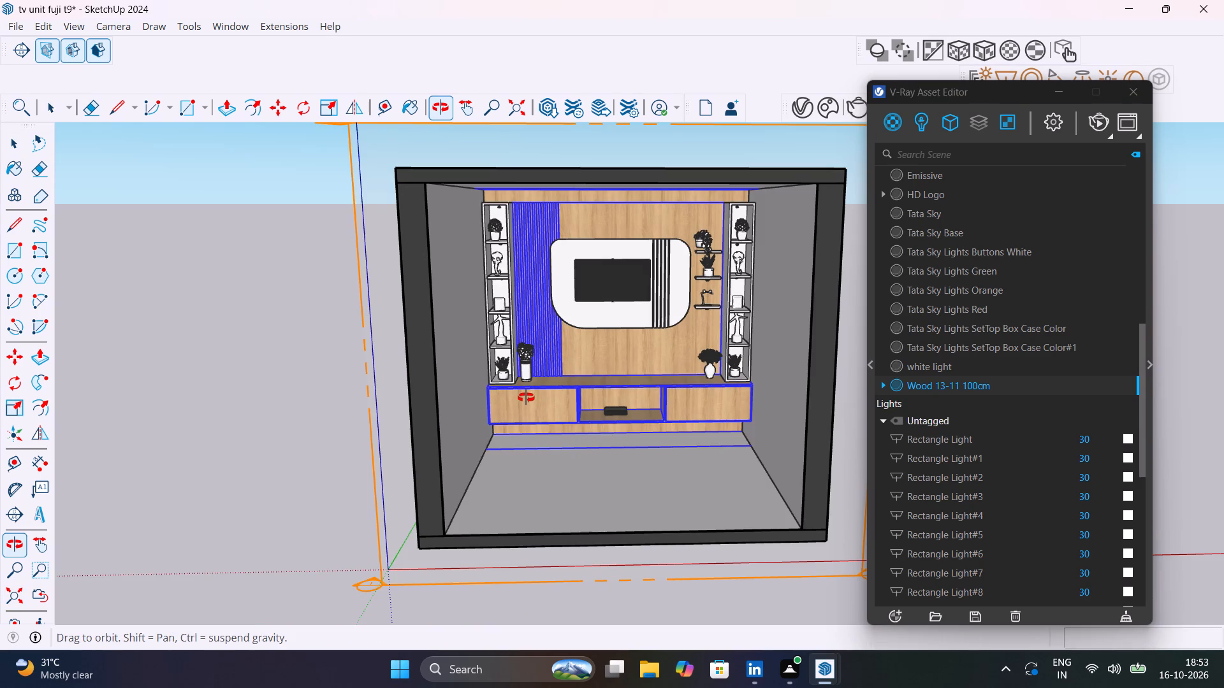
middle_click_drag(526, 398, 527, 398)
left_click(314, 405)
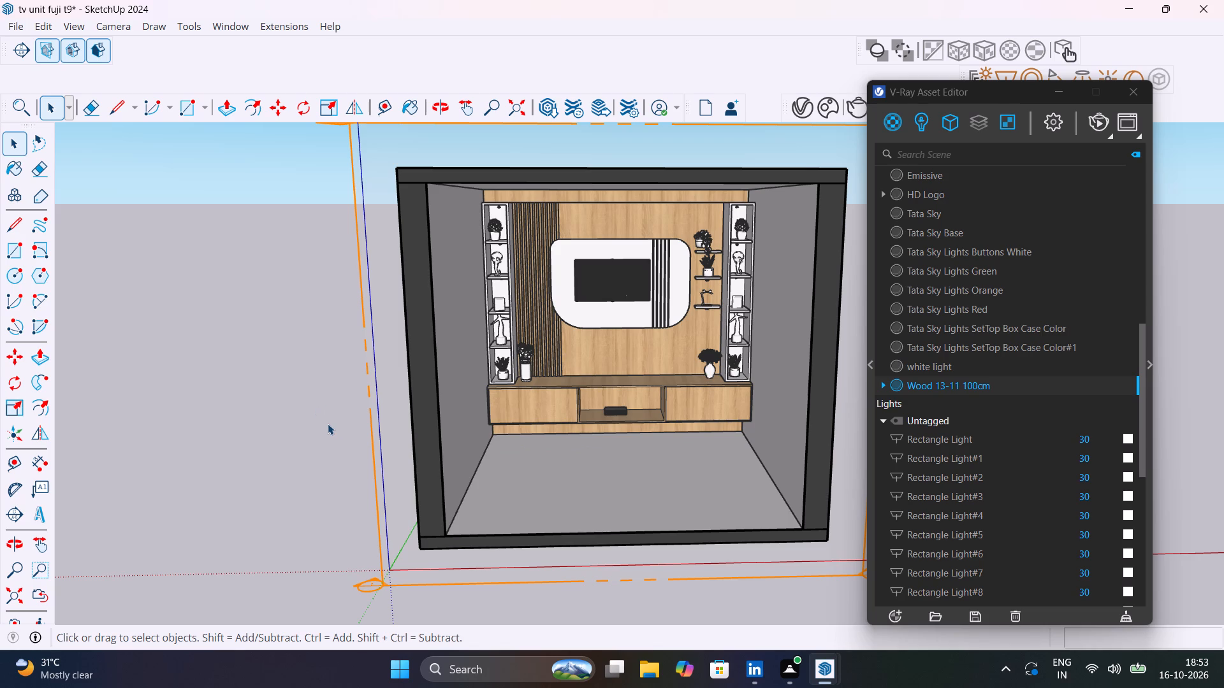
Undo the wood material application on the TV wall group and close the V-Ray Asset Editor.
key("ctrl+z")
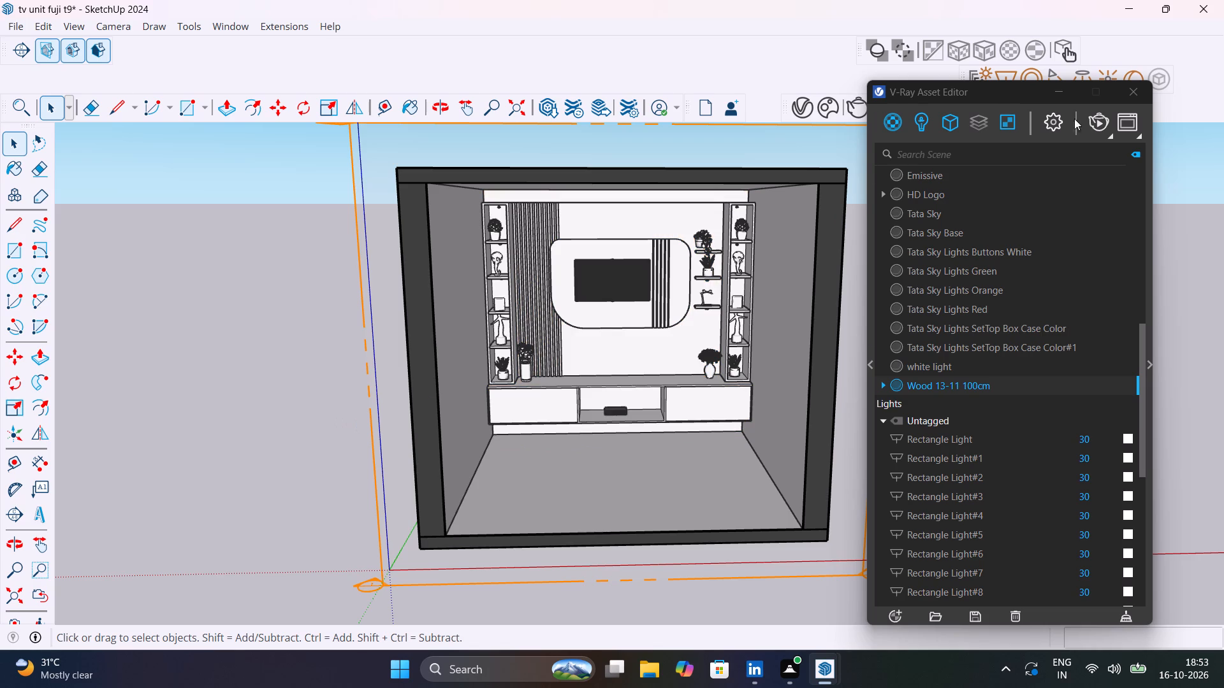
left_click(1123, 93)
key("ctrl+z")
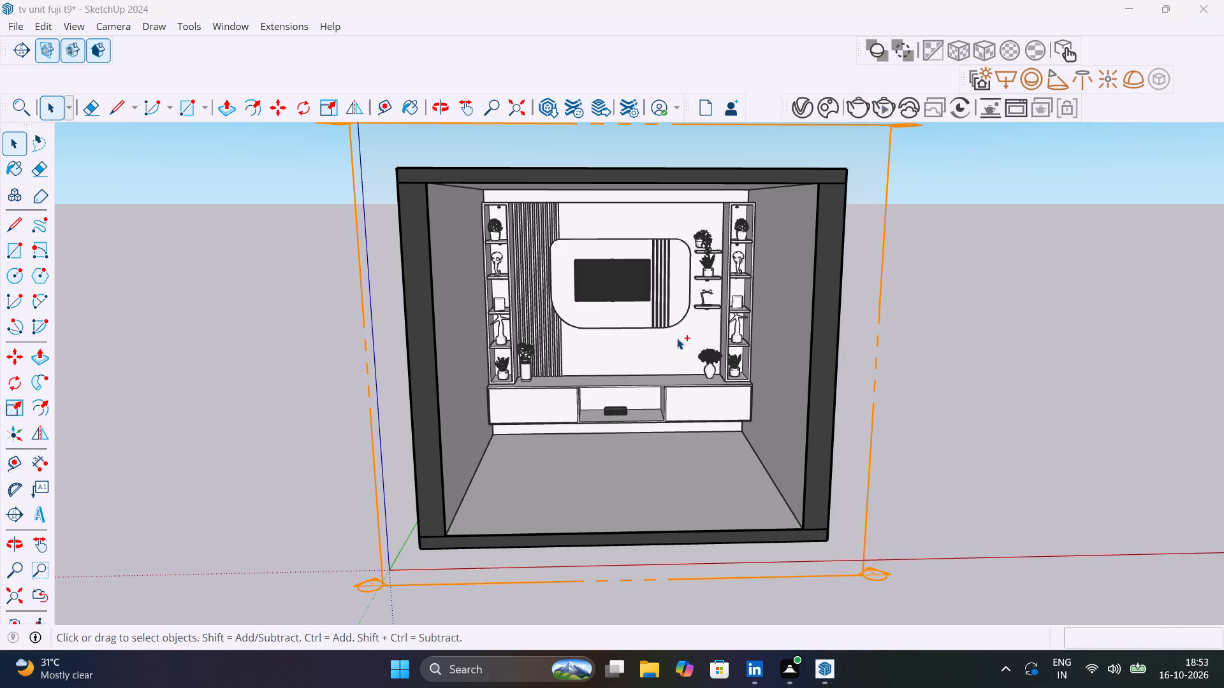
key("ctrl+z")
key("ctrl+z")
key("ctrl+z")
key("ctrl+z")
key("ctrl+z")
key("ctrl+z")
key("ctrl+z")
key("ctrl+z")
Delete the section plane in front of the room.
left_click(873, 576)
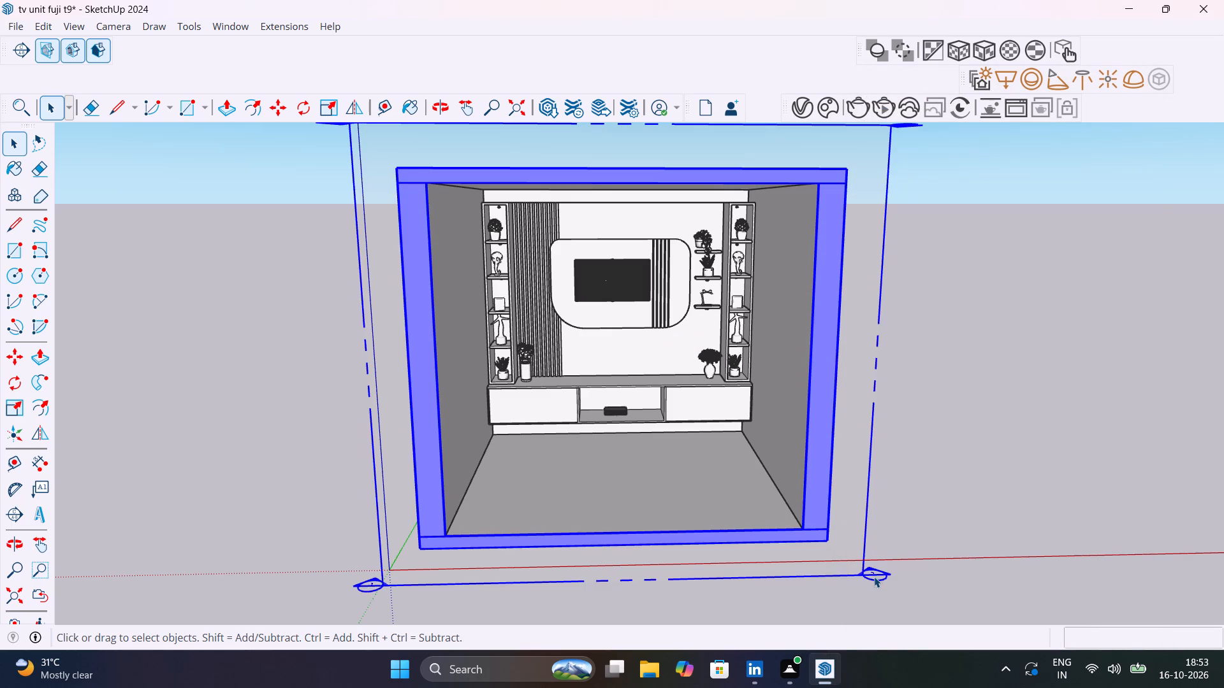
key("Delete")
Hide the room's front wall and its ceiling slab.
left_click(671, 375)
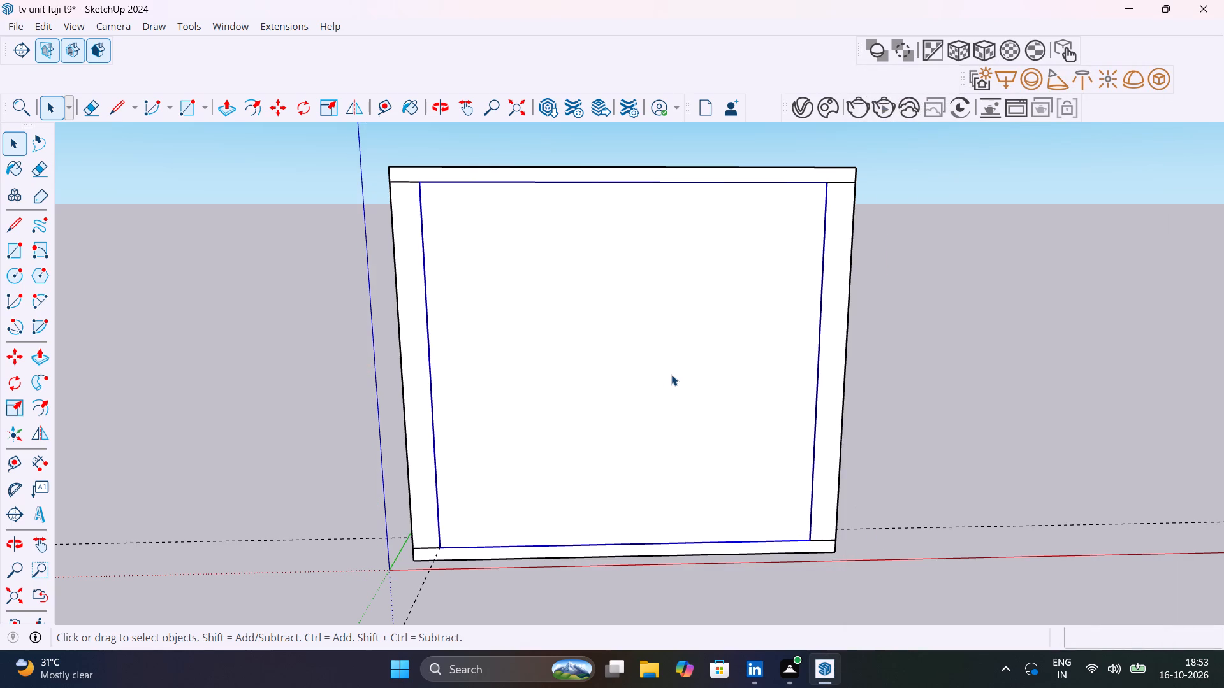
right_click(671, 375)
left_click(734, 55)
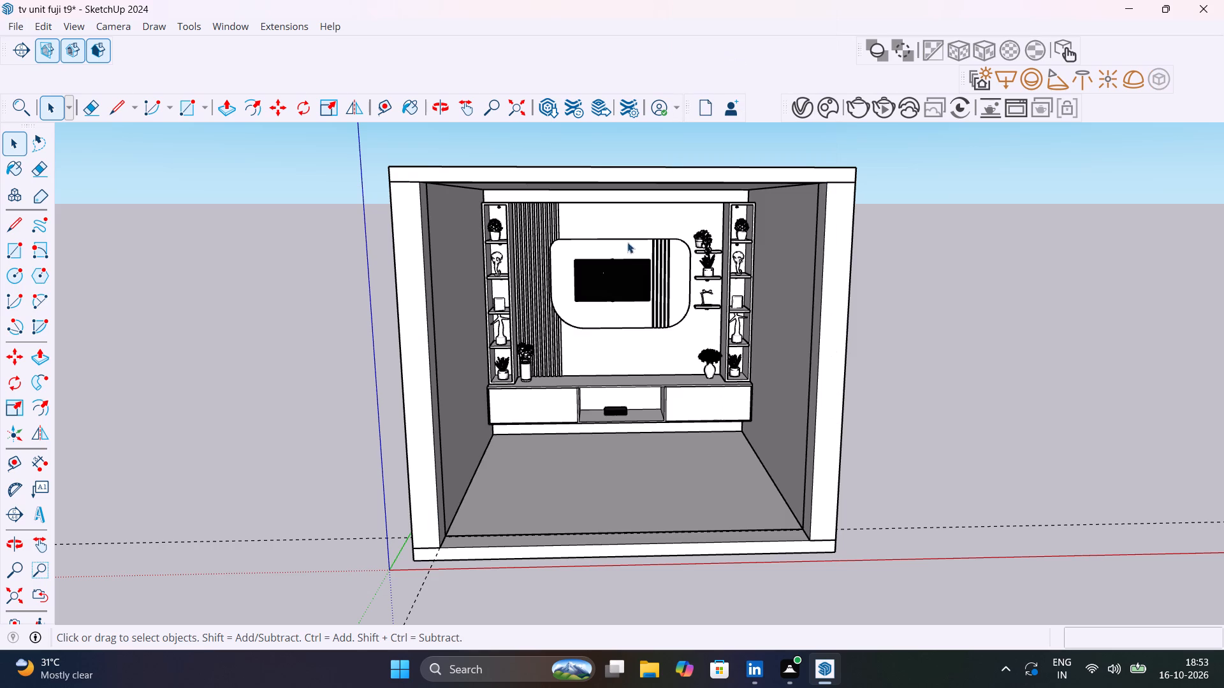
left_click(706, 176)
right_click(706, 176)
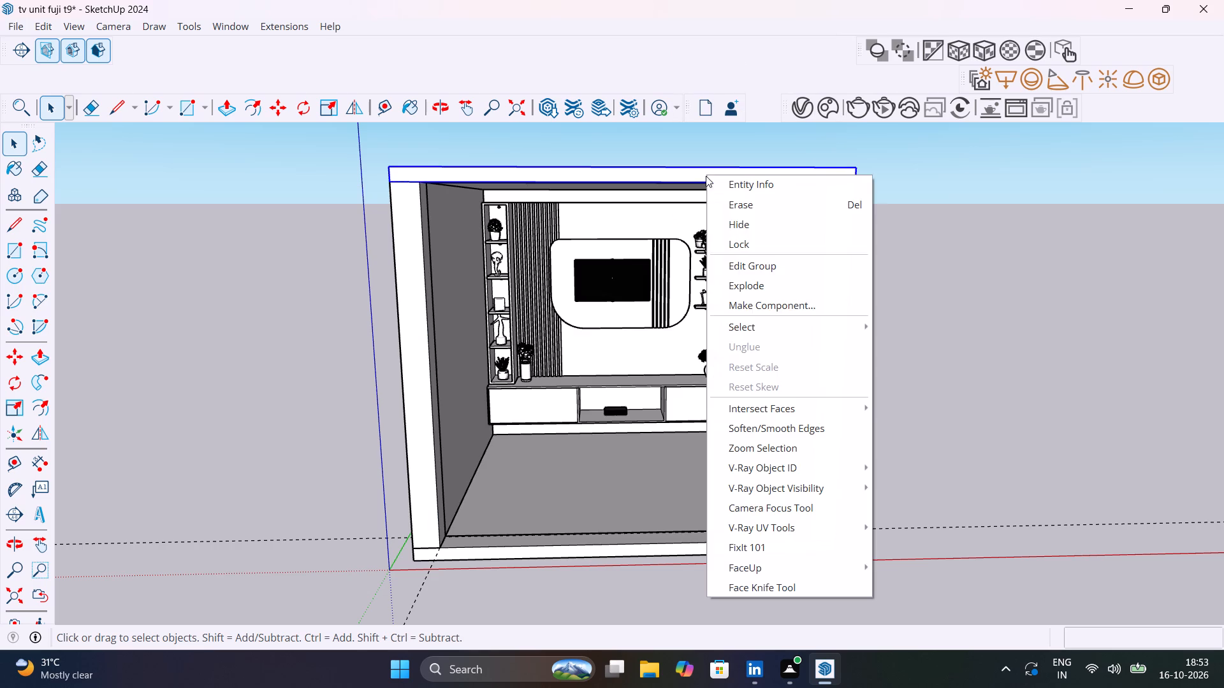
left_click(771, 217)
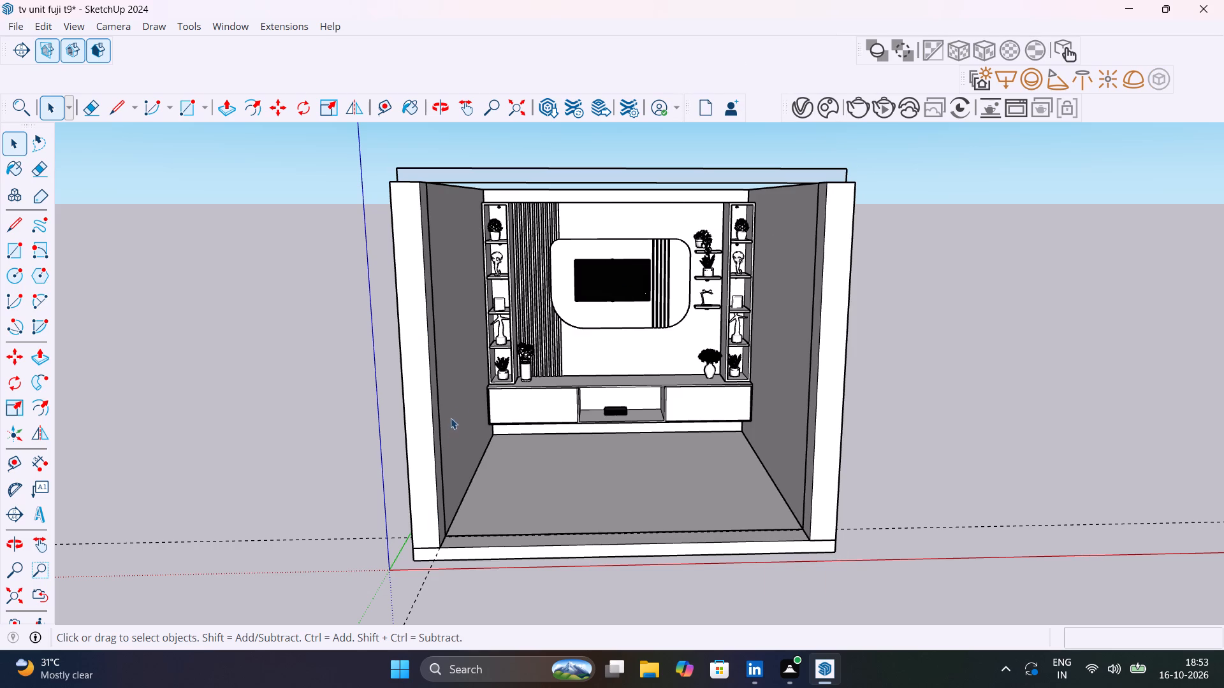
Delete the leftover flat strip spanning the top of the room's open front.
scroll(466, 401, "down", 1)
middle_click_drag(474, 405, 648, 451)
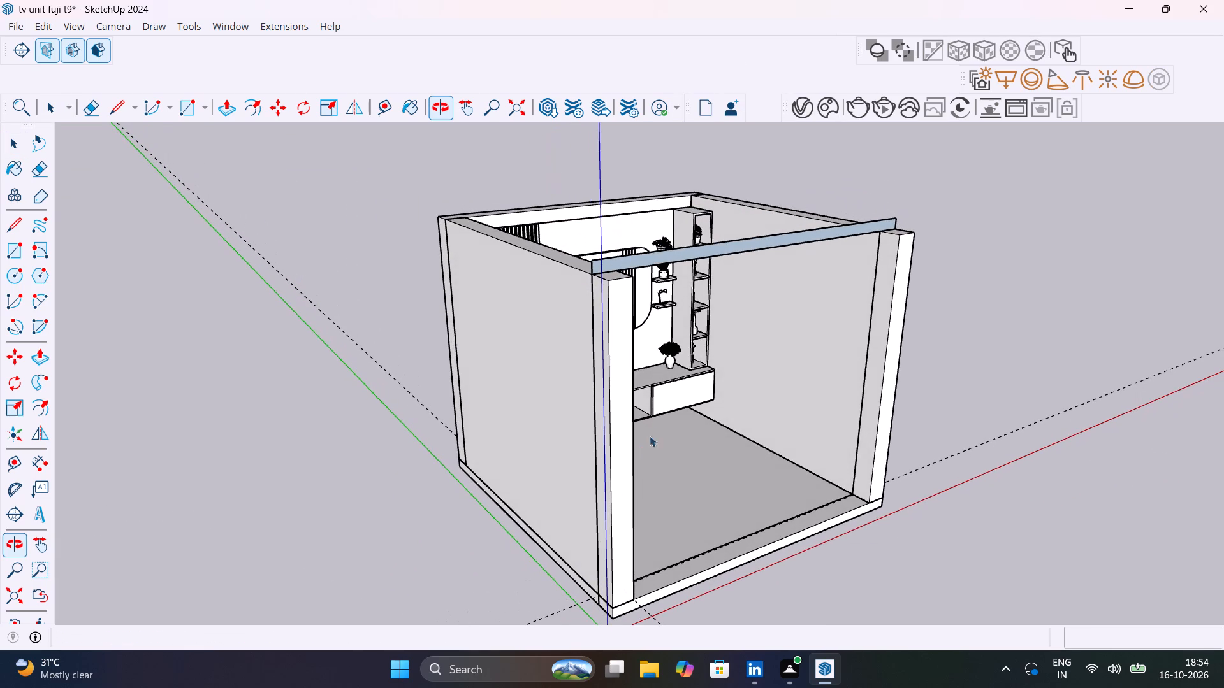
left_click(669, 260)
key("Delete")
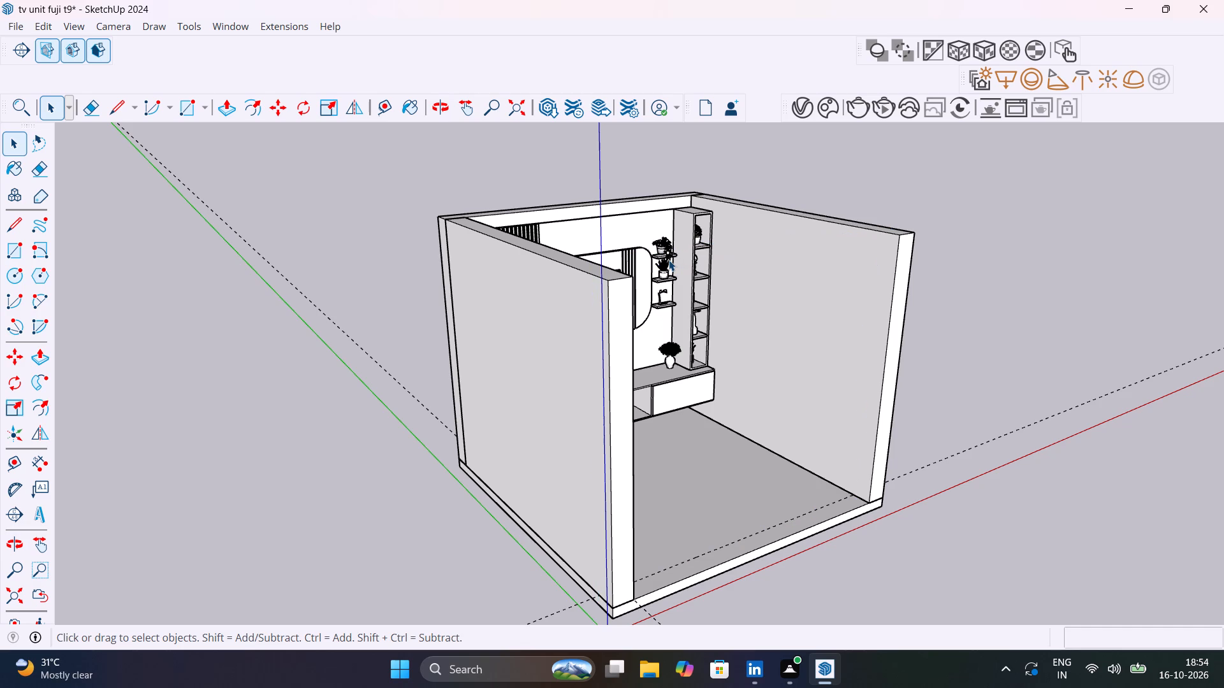
Hide the side wall next to the fluted panel's shelf column.
left_click(619, 327)
right_click(620, 327)
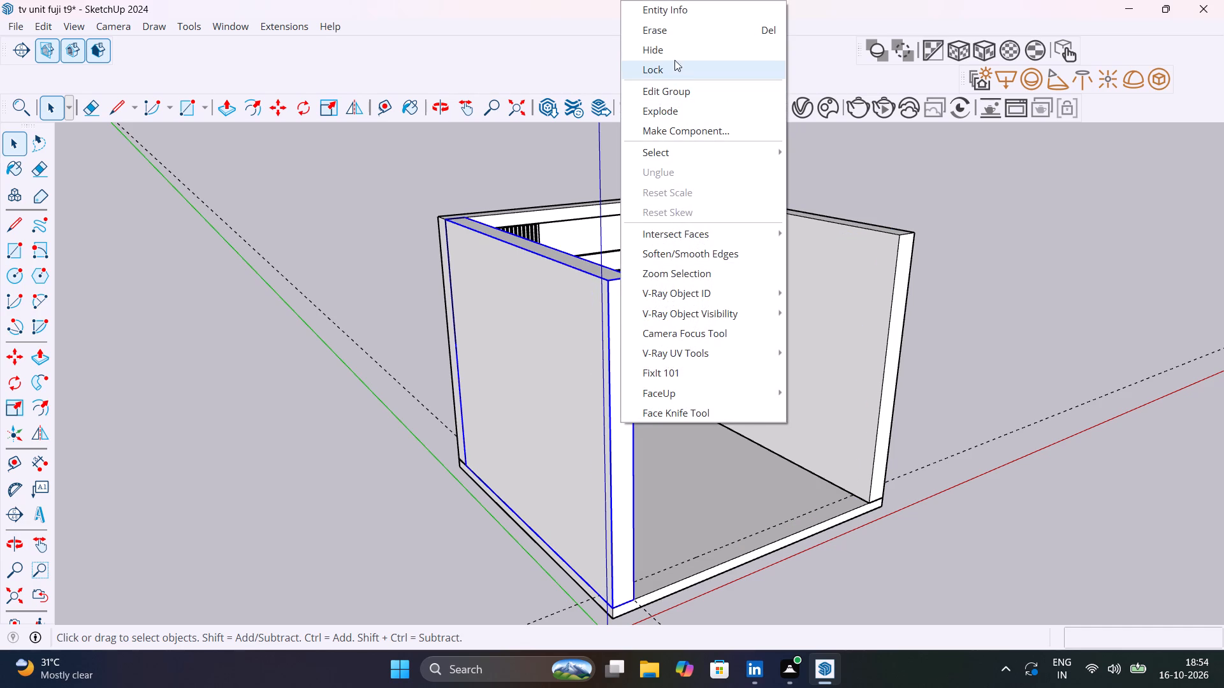
left_click(676, 55)
Explode the group that joins the back wall with the TV unit.
scroll(532, 217, "up", 5)
middle_click_drag(553, 250, 510, 336)
left_click(525, 233)
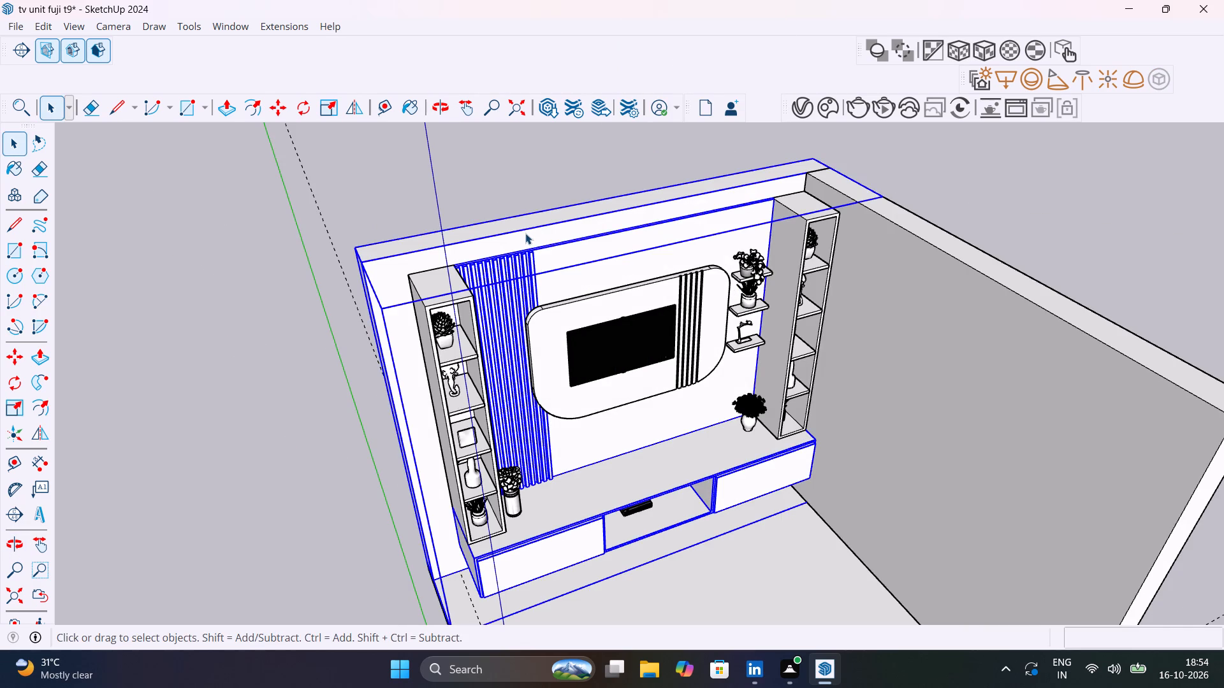
right_click(525, 233)
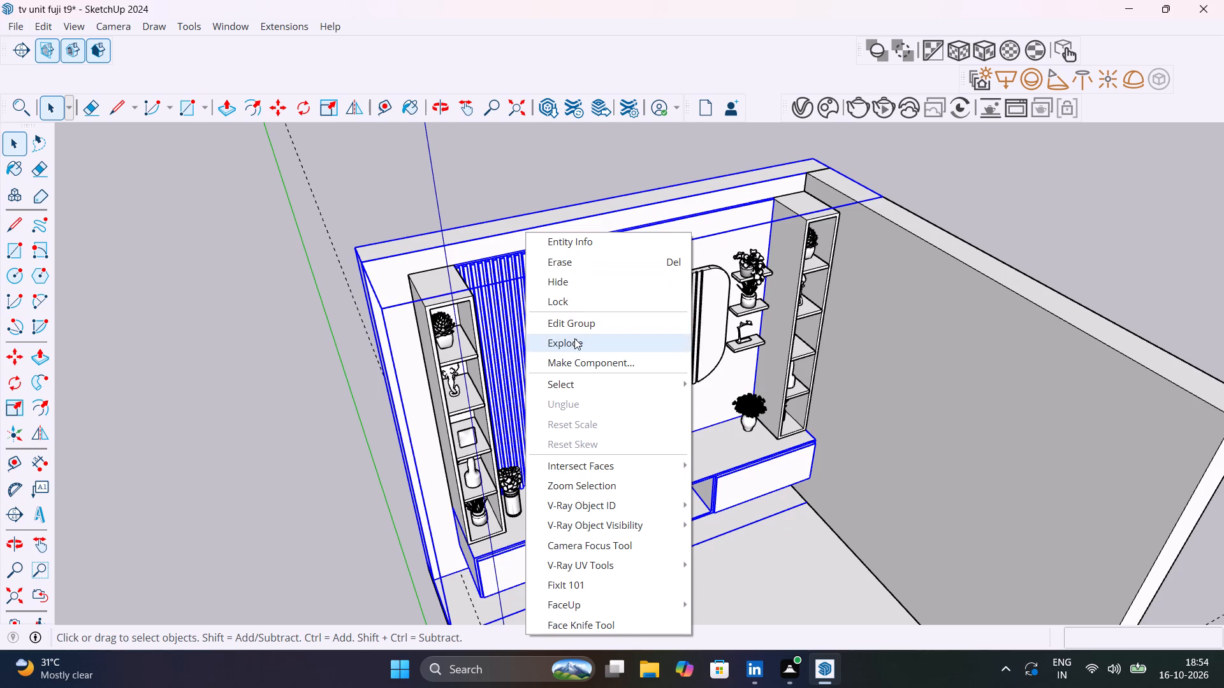
left_click(574, 338)
left_click(521, 187)
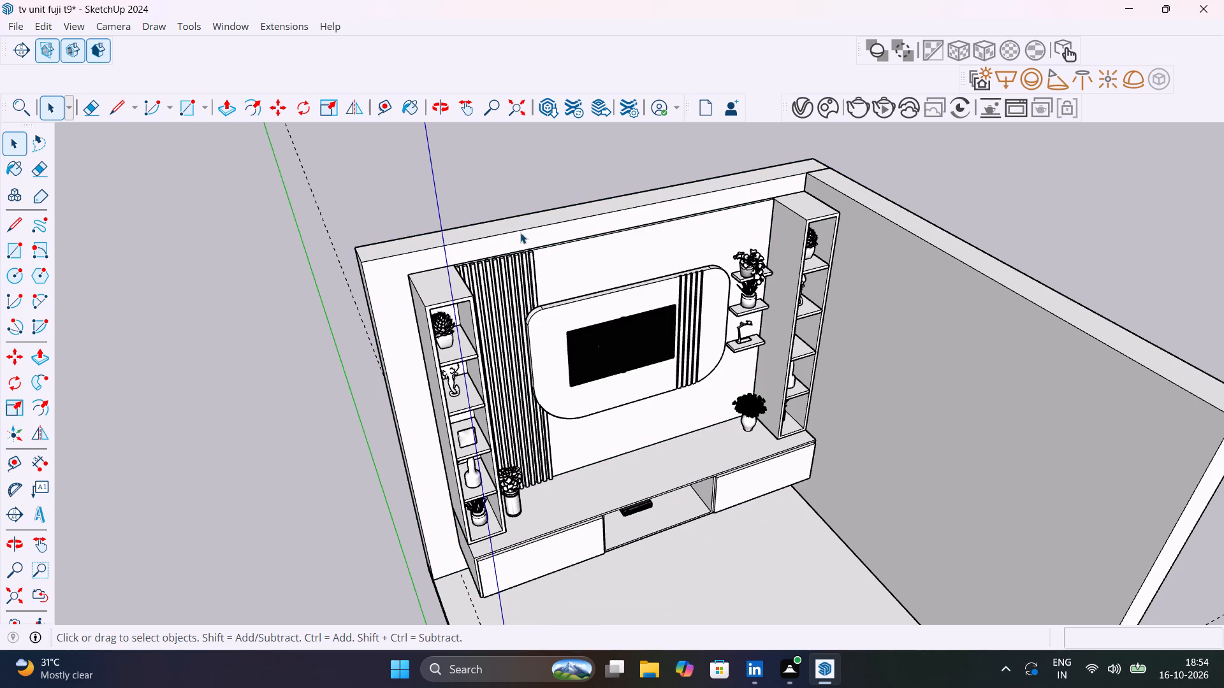
Hide the back wall behind the TV unit.
left_click(520, 233)
right_click(520, 233)
left_click(586, 290)
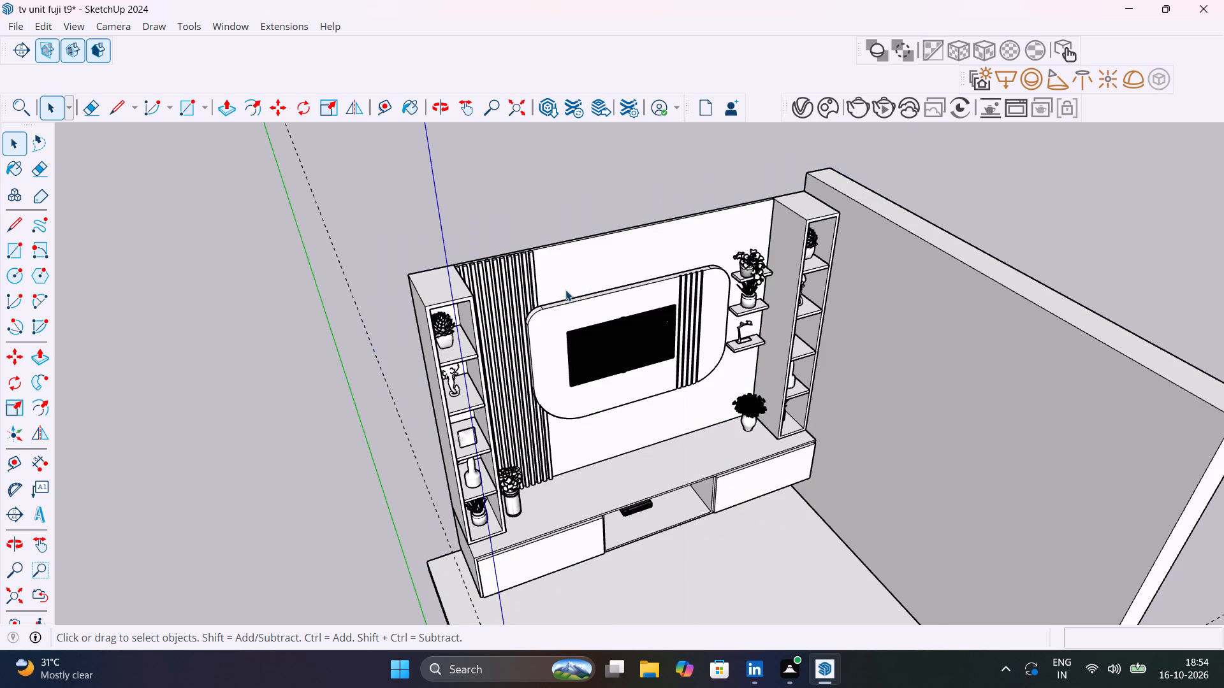
Explode the fluted strips together with the adjoining shelf column and back panel into loose geometry.
scroll(543, 291, "up", 4)
middle_click_drag(532, 296, 435, 297)
left_click(430, 276)
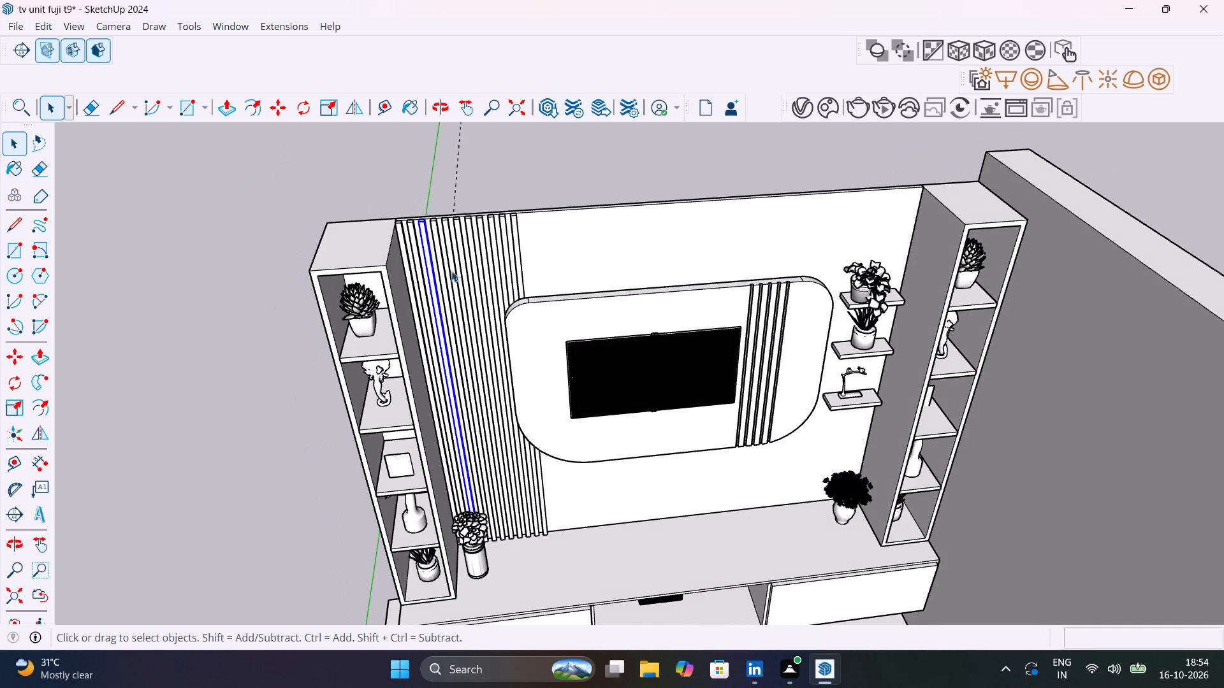
scroll(452, 260, "up", 5)
middle_click_drag(465, 256, 503, 280)
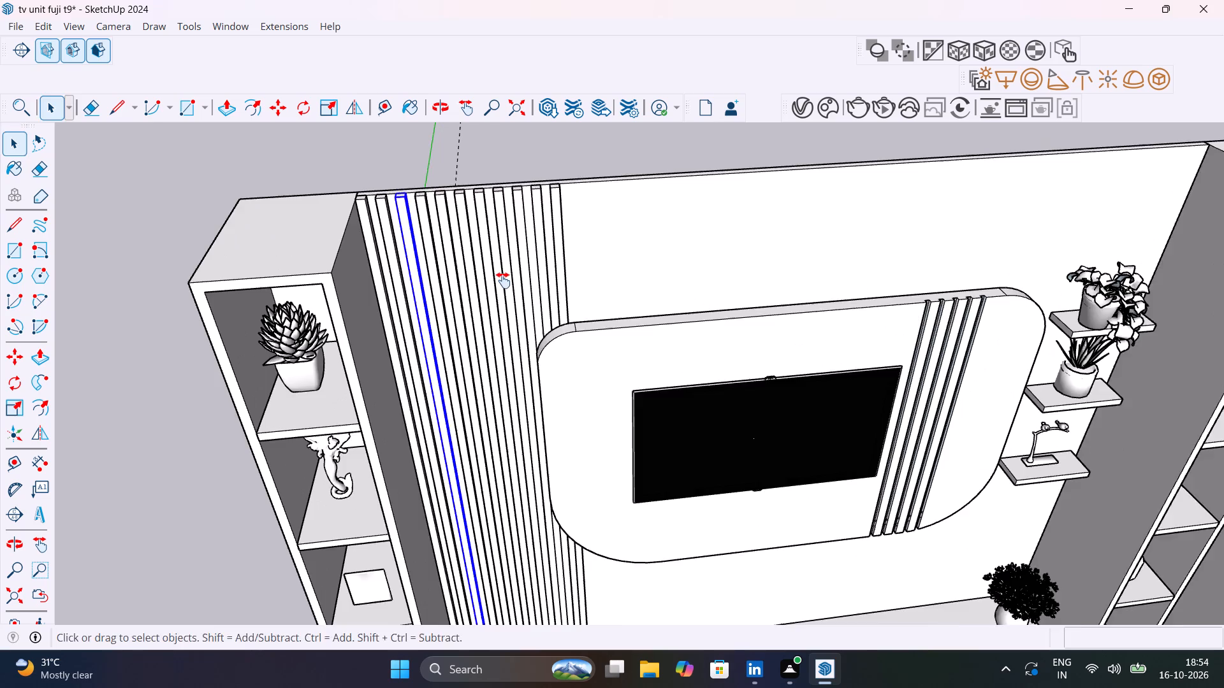
middle_click_drag(503, 280, 523, 295)
left_click_drag(634, 275, 425, 249)
middle_click_drag(492, 259, 852, 314)
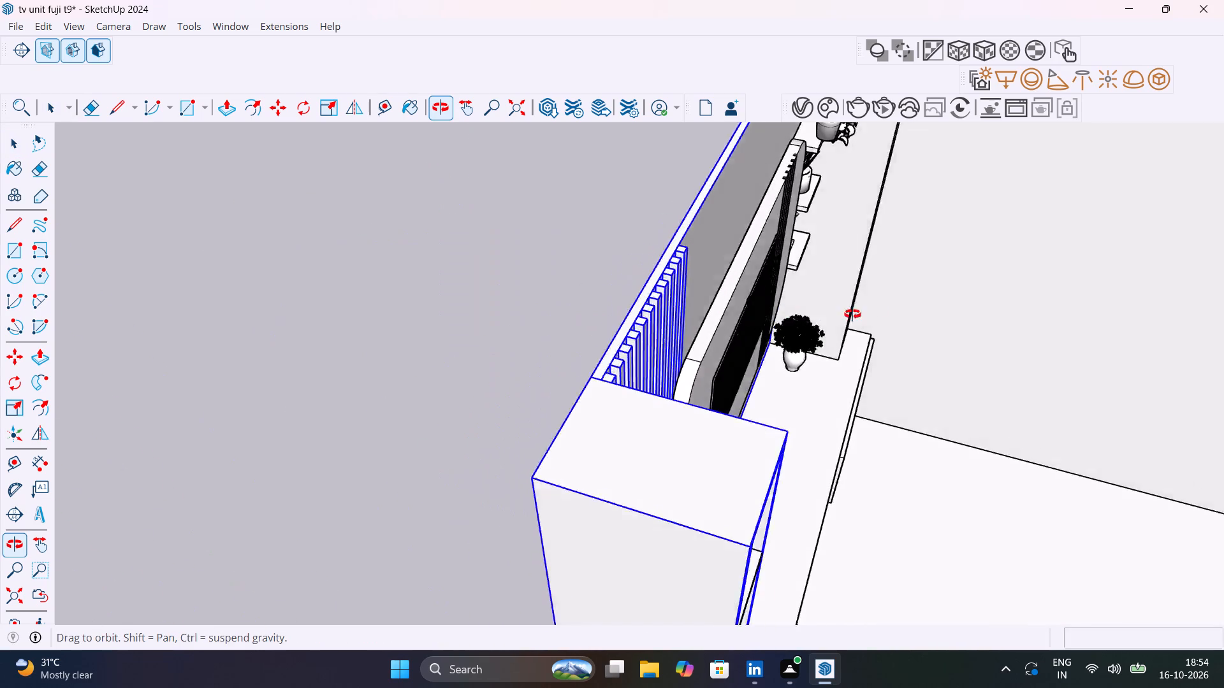
middle_click_drag(852, 314, 601, 285)
right_click(601, 285)
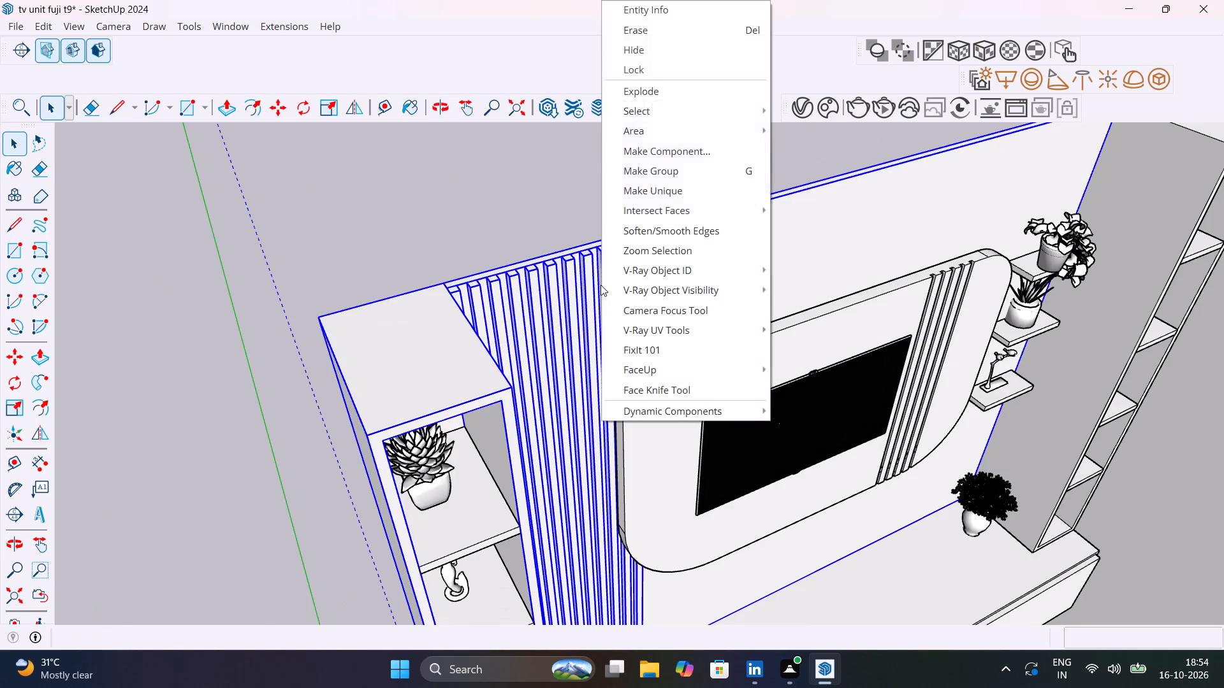
left_click(640, 96)
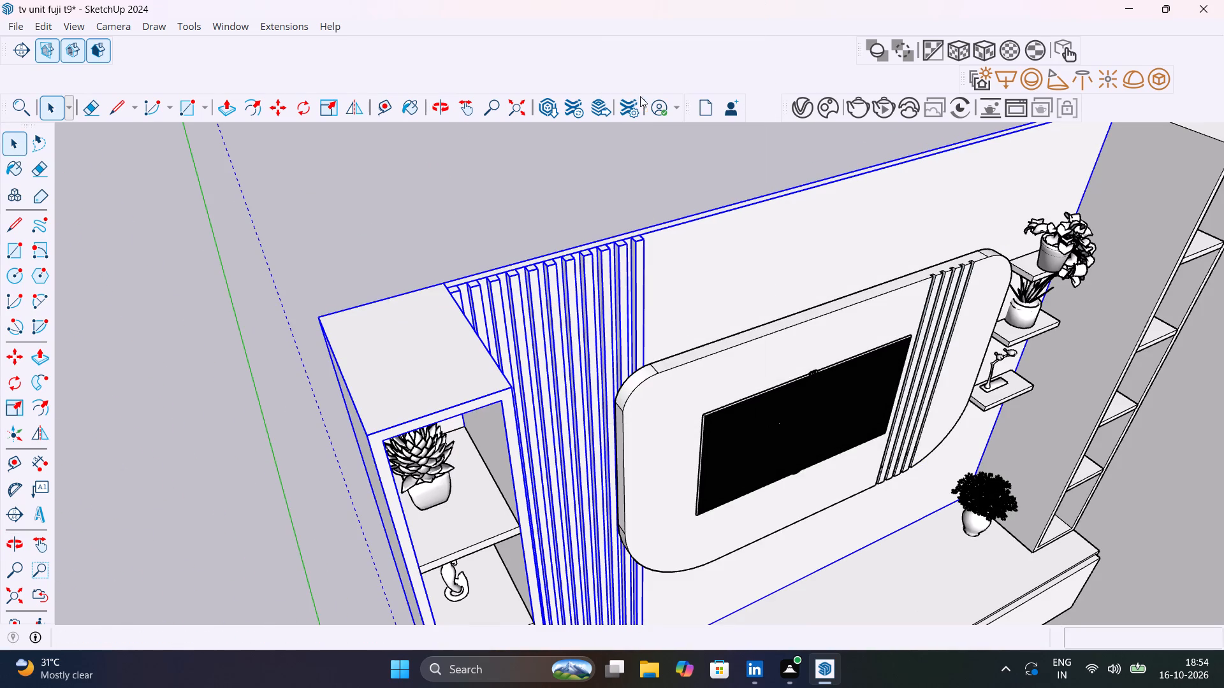
left_click(592, 192)
Group all the fluted strips on their own, leaving out the shelf column's side and the back panel.
middle_click_drag(635, 241, 476, 217)
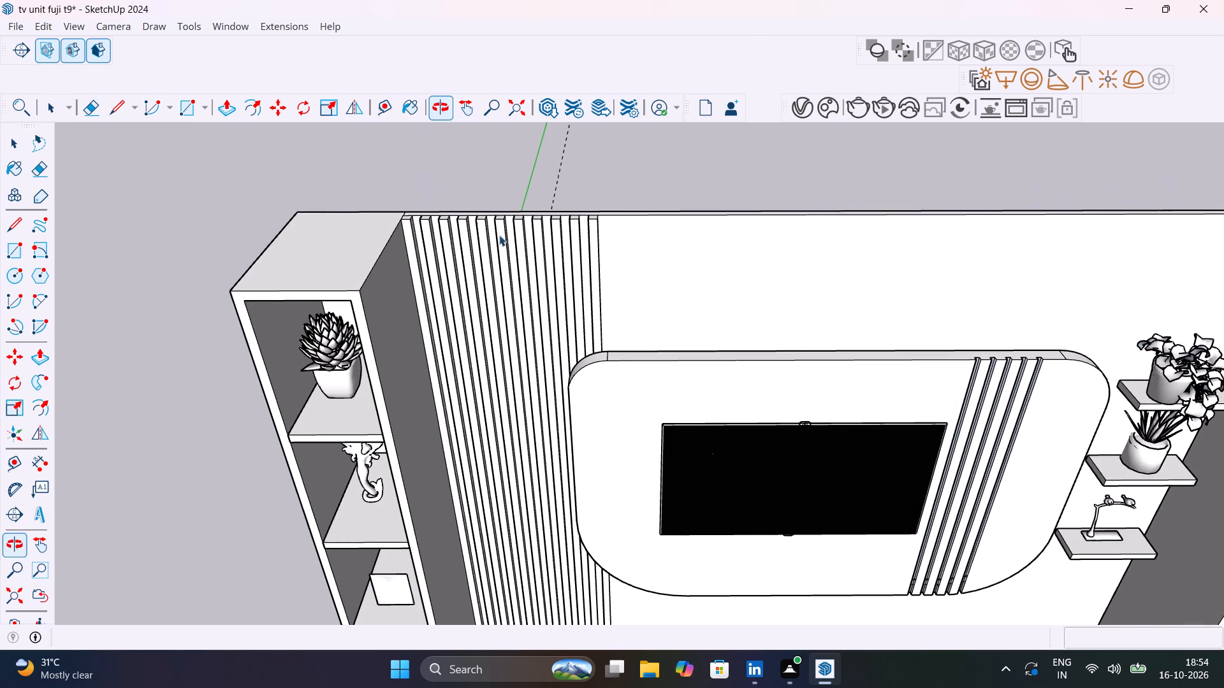
left_click_drag(621, 276, 406, 240)
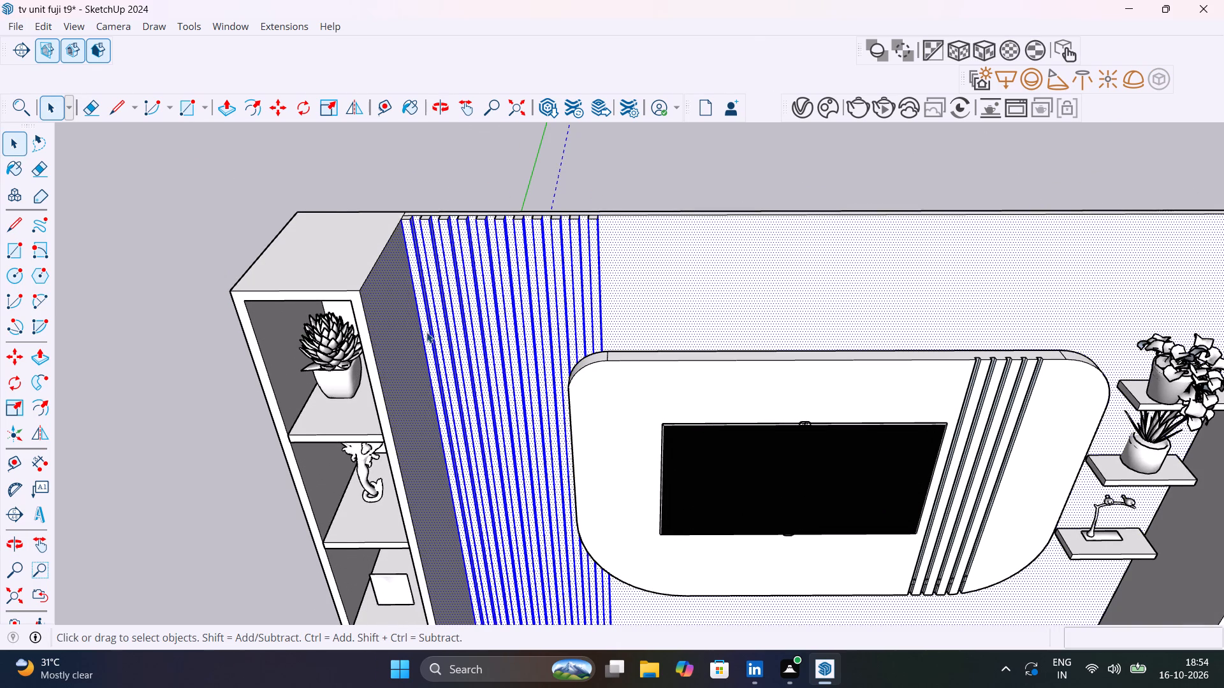
left_click(400, 335, "shift")
left_click(663, 281, "shift")
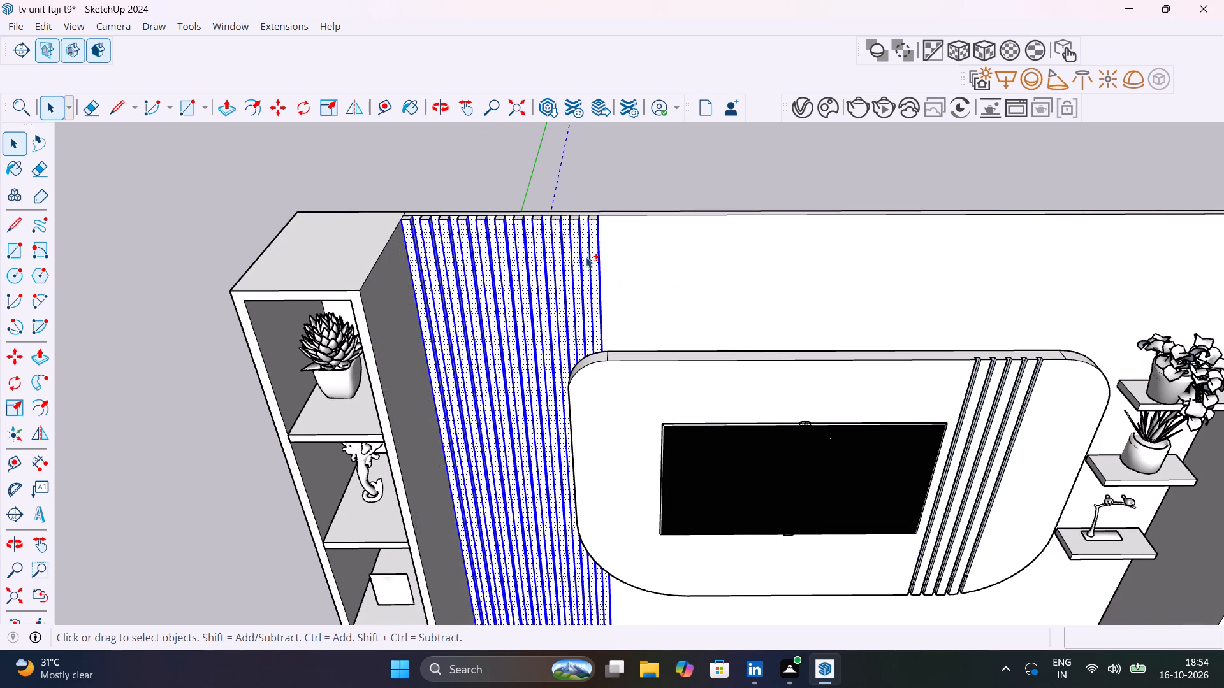
right_click(586, 257, "shift")
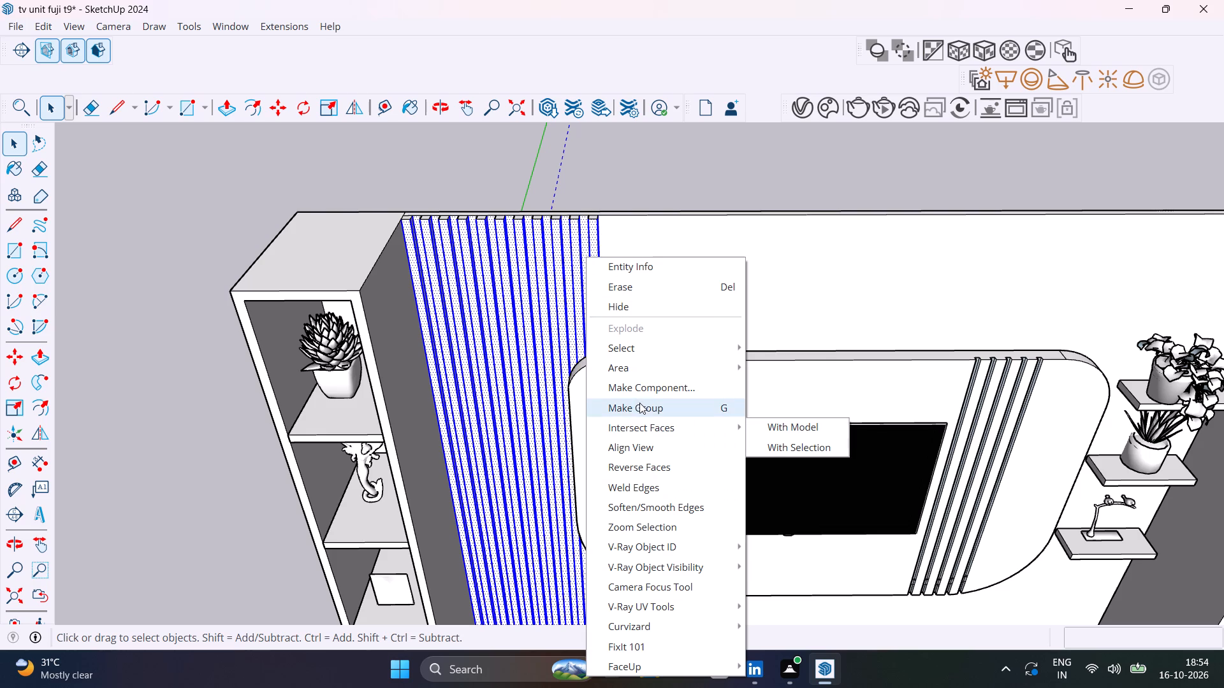
left_click(639, 403, "shift")
left_click(612, 164)
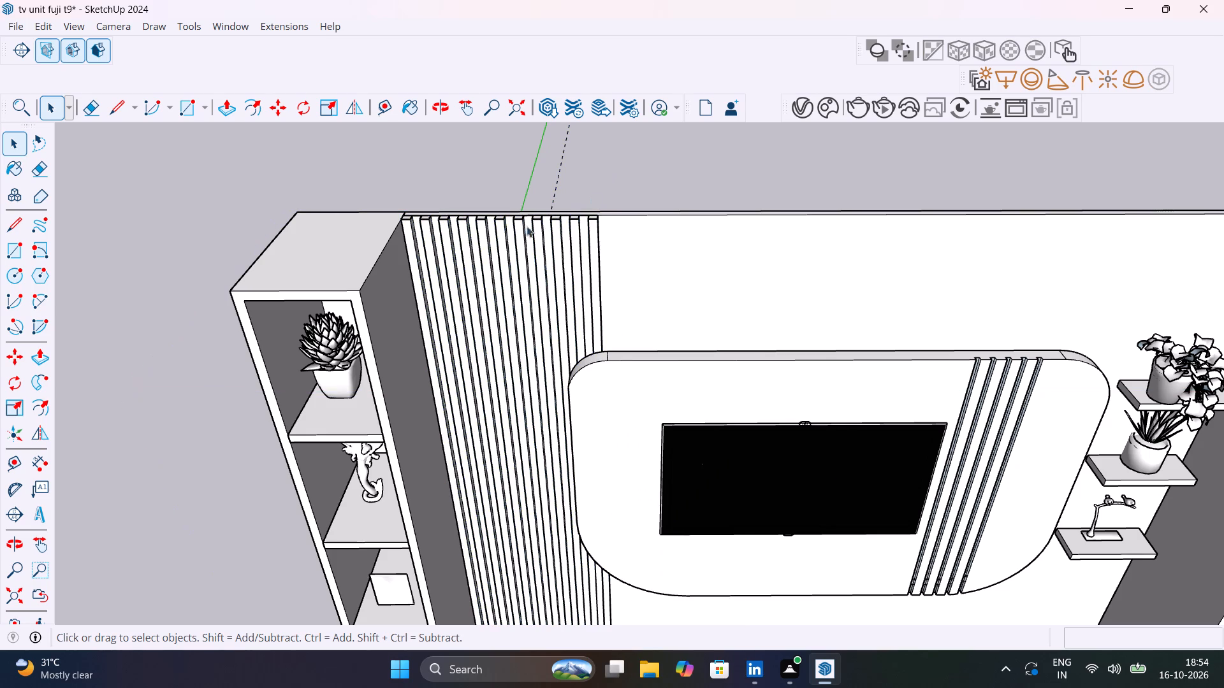
left_click(443, 232)
scroll(443, 232, "down", 7)
left_click(654, 169)
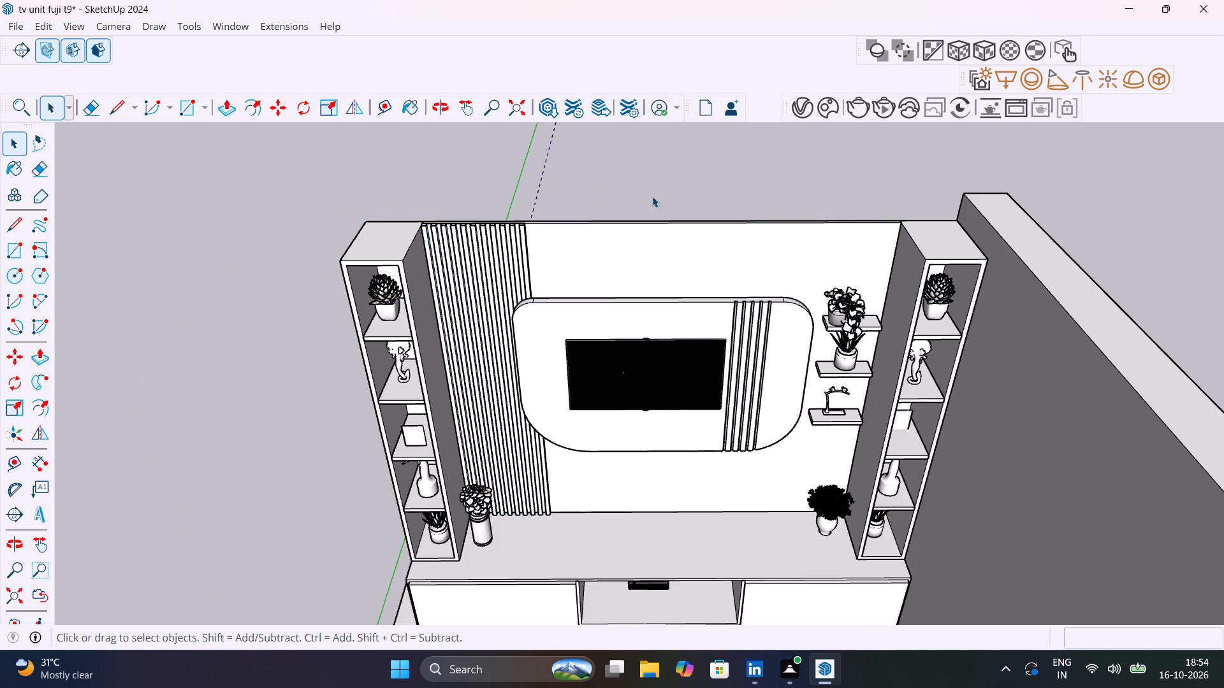
Apply the V-Ray material Wood 13-11 100cm to the group of fluted strips beside the TV.
middle_click_drag(636, 254, 773, 175)
left_click(803, 106)
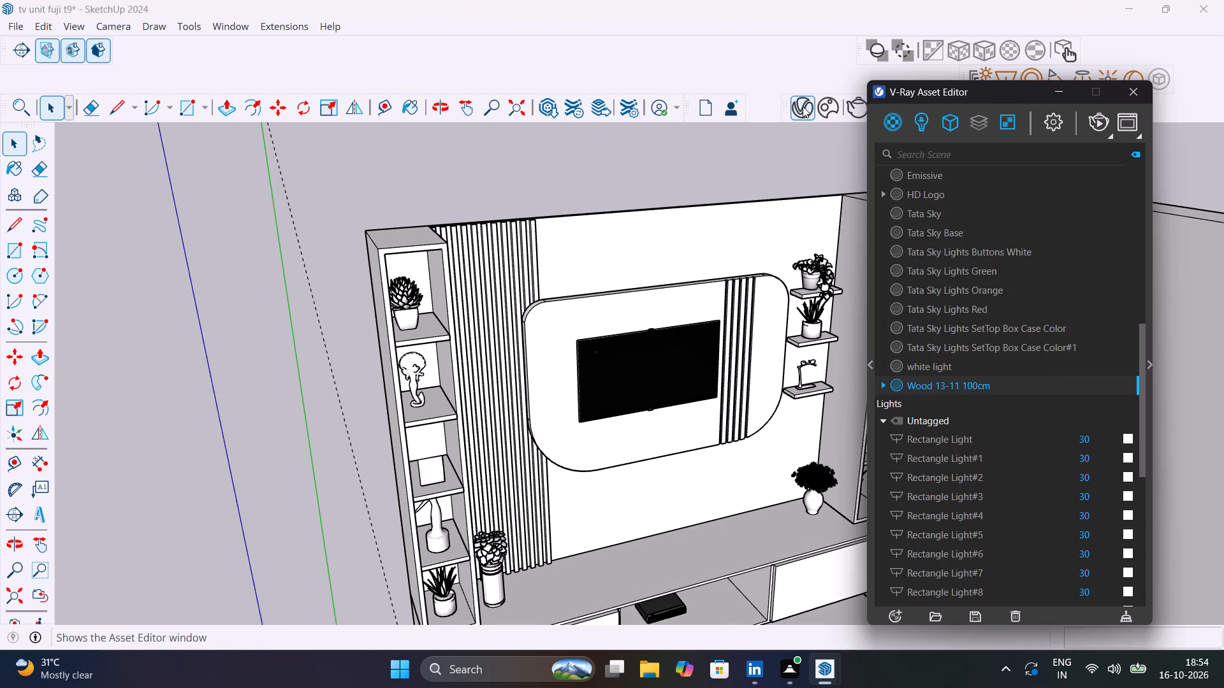
left_click(475, 252)
scroll(495, 250, "up", 4)
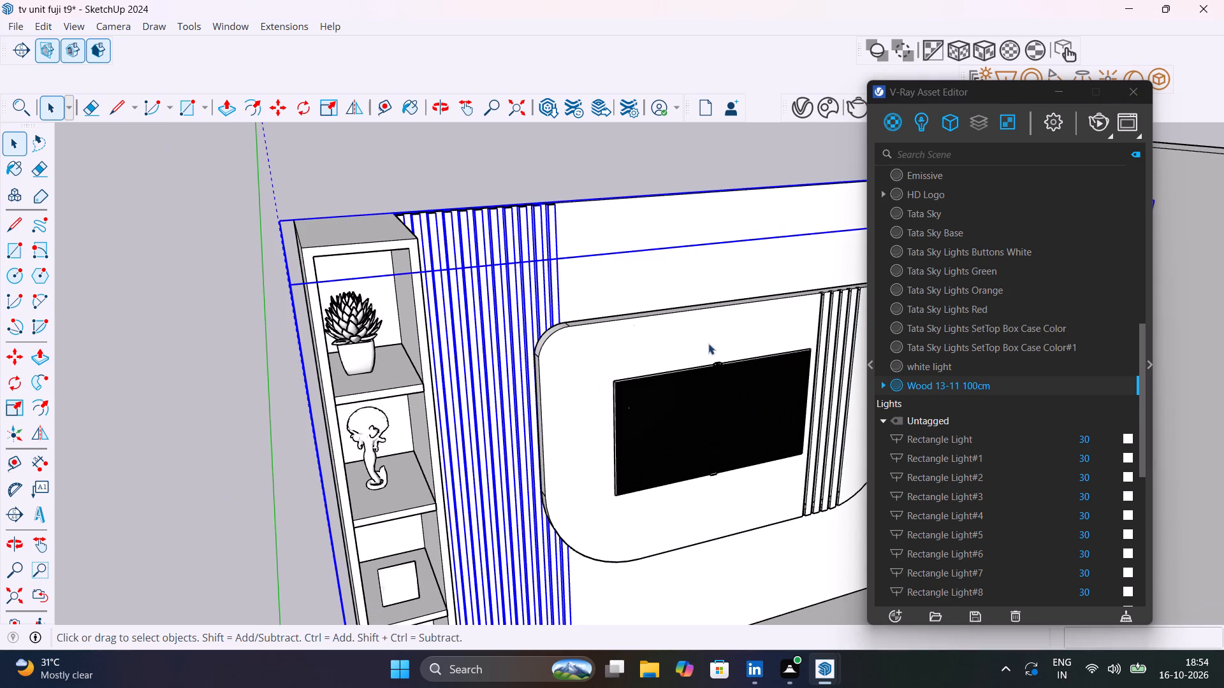
right_click(951, 384)
left_click(971, 413)
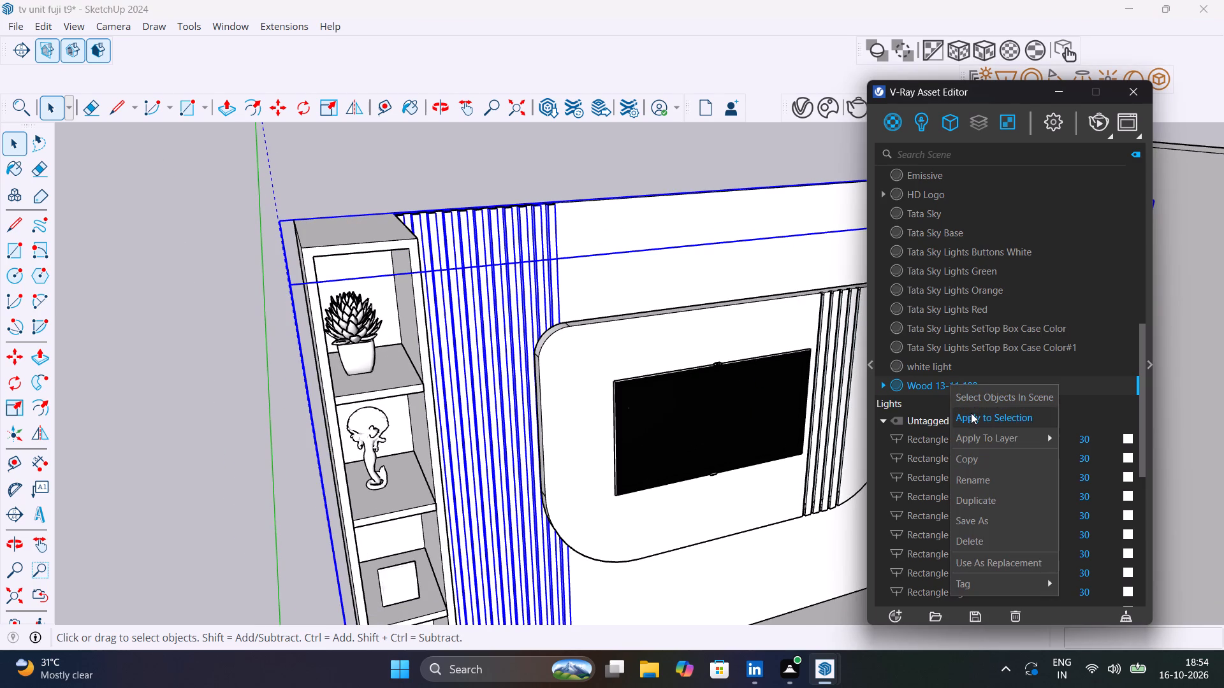
left_click(509, 178)
Apply Wood 13-11 100cm to the white top end face of one fluted strip.
scroll(513, 178, "up", 2)
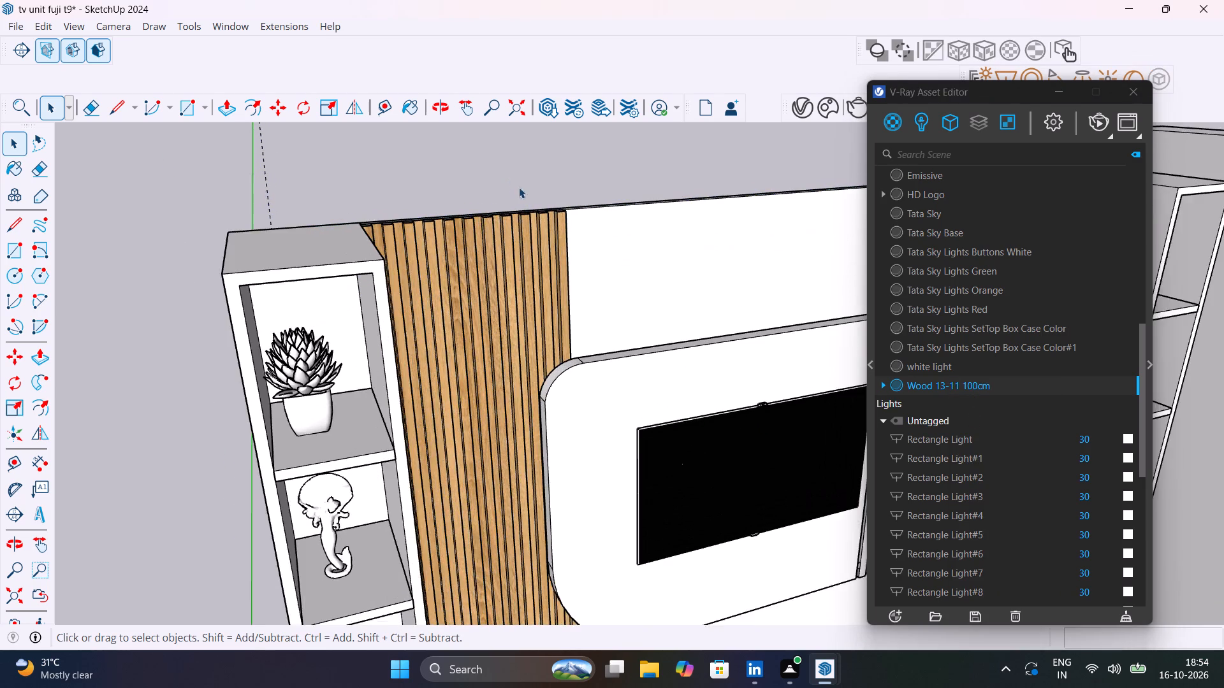
scroll(519, 187, "up", 2)
middle_click_drag(532, 199, 445, 356)
scroll(445, 356, "down", 1)
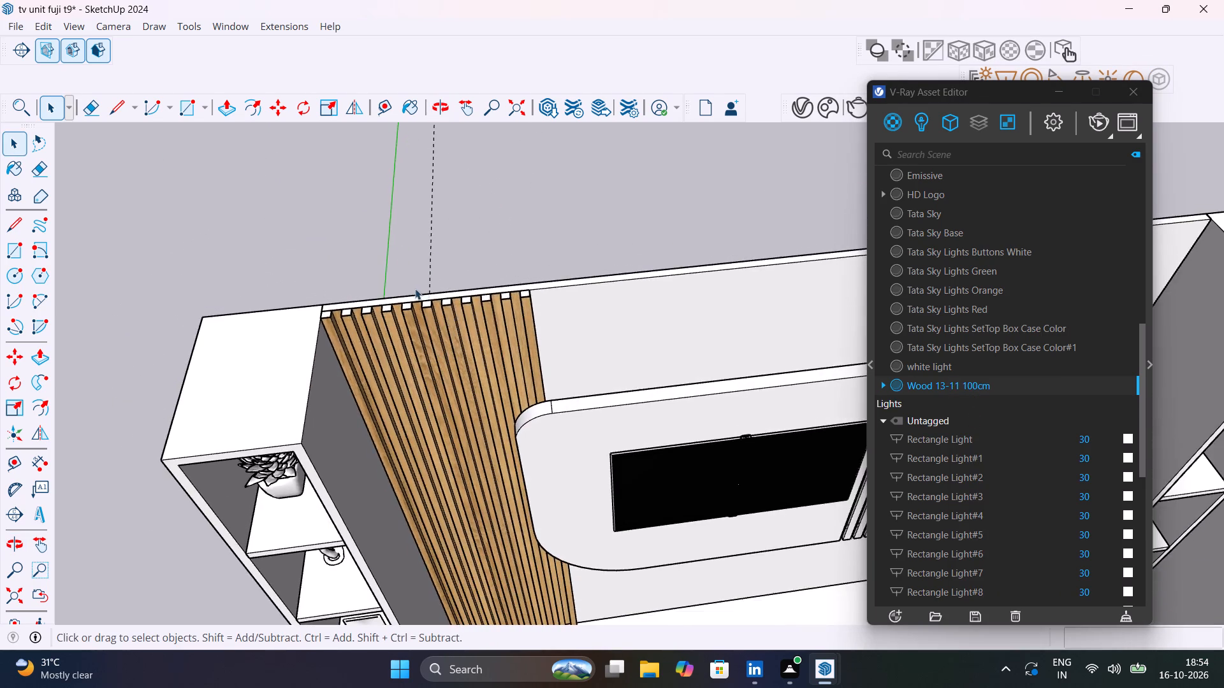
scroll(414, 288, "up", 9)
left_click(397, 369)
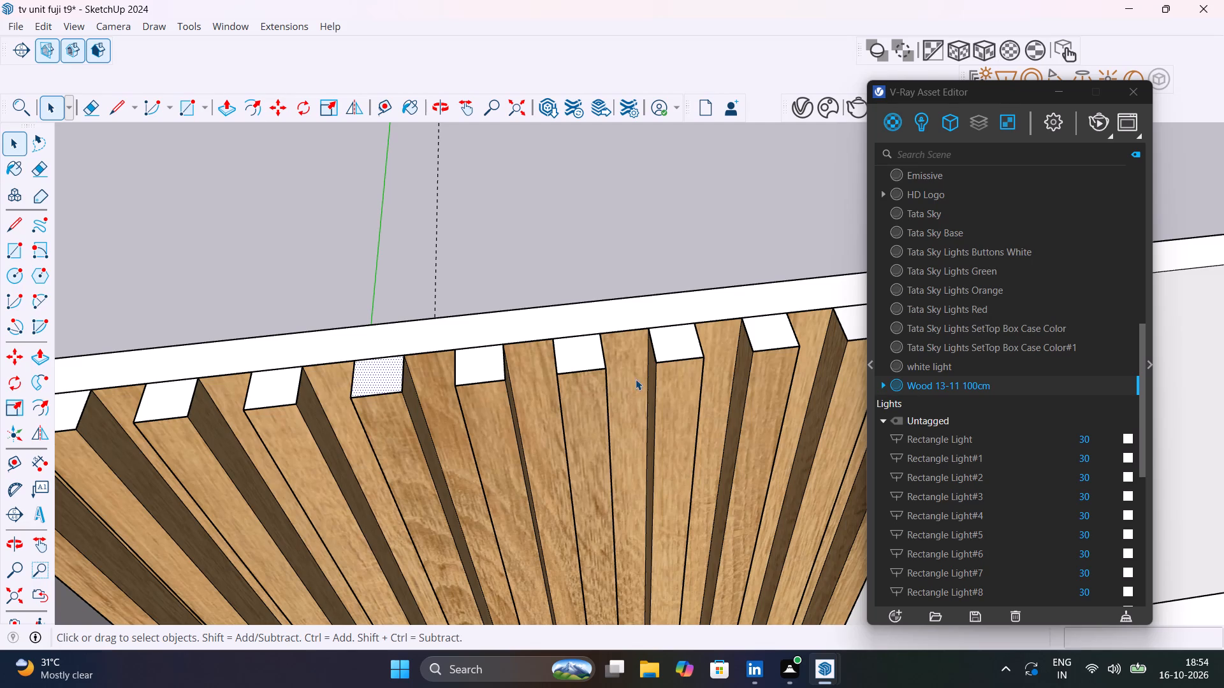
right_click(917, 387)
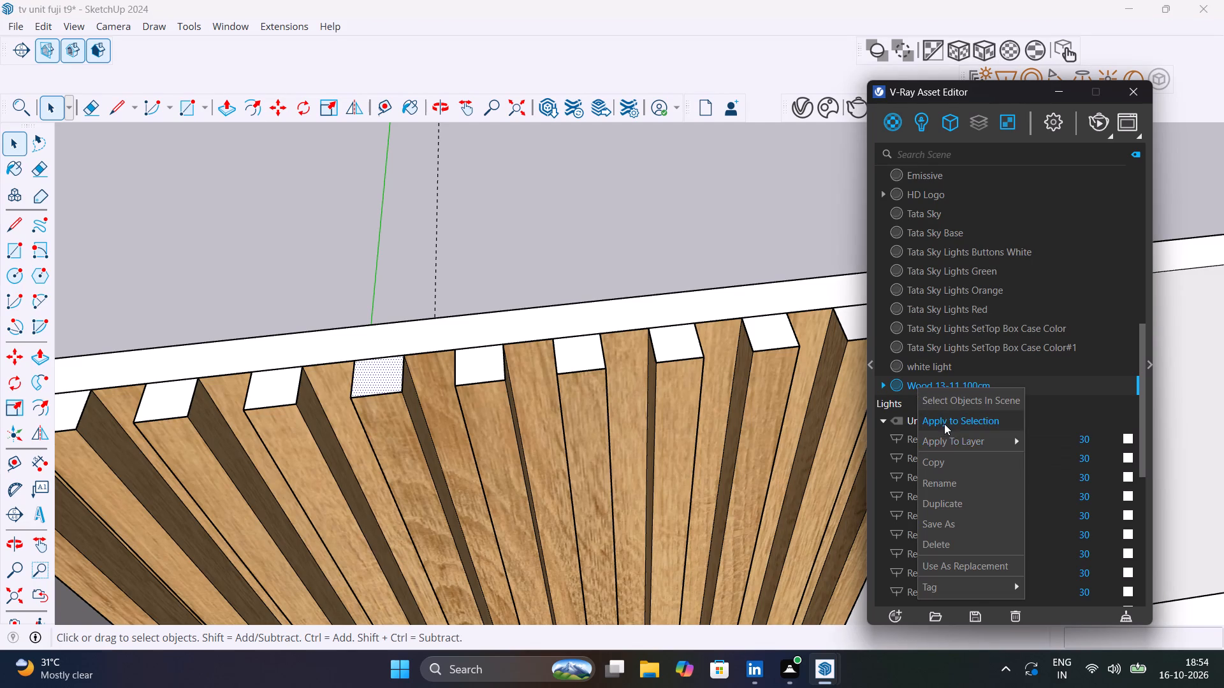
left_click(945, 424)
Apply Wood 13-11 100cm to the top end faces of the other fluted strips, leaving out the one farthest from the shelf column.
left_click(476, 375)
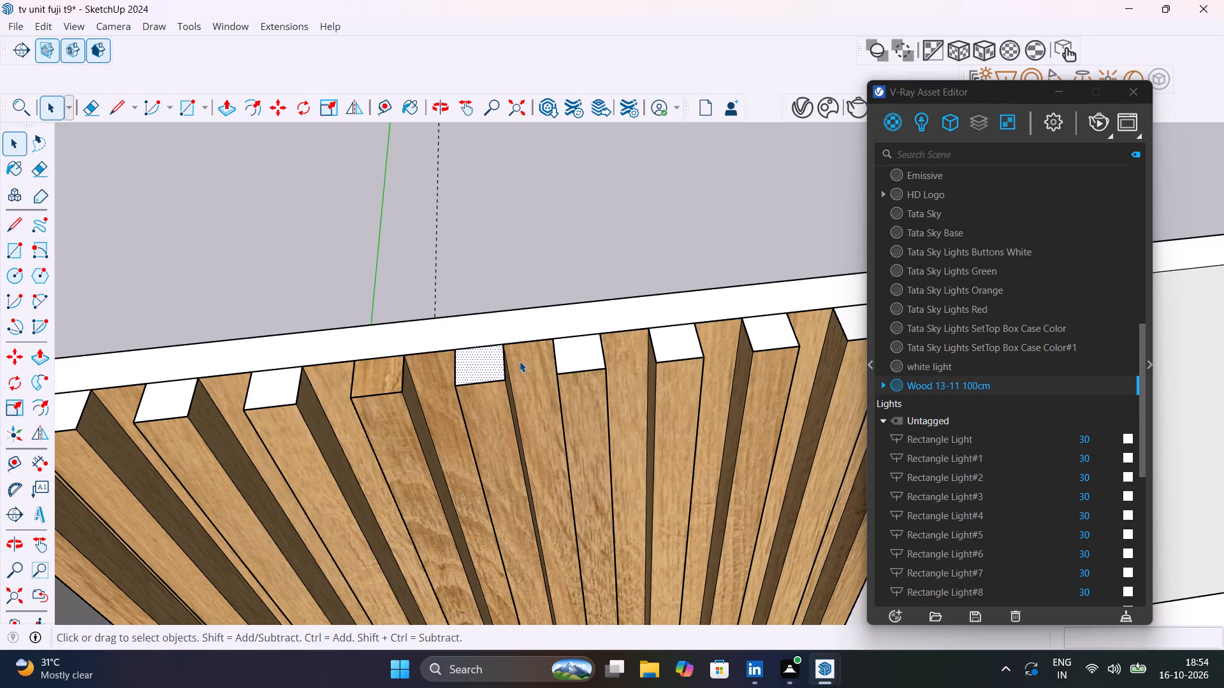
left_click(571, 365, "shift")
left_click(678, 348, "shift")
left_click(775, 334, "shift")
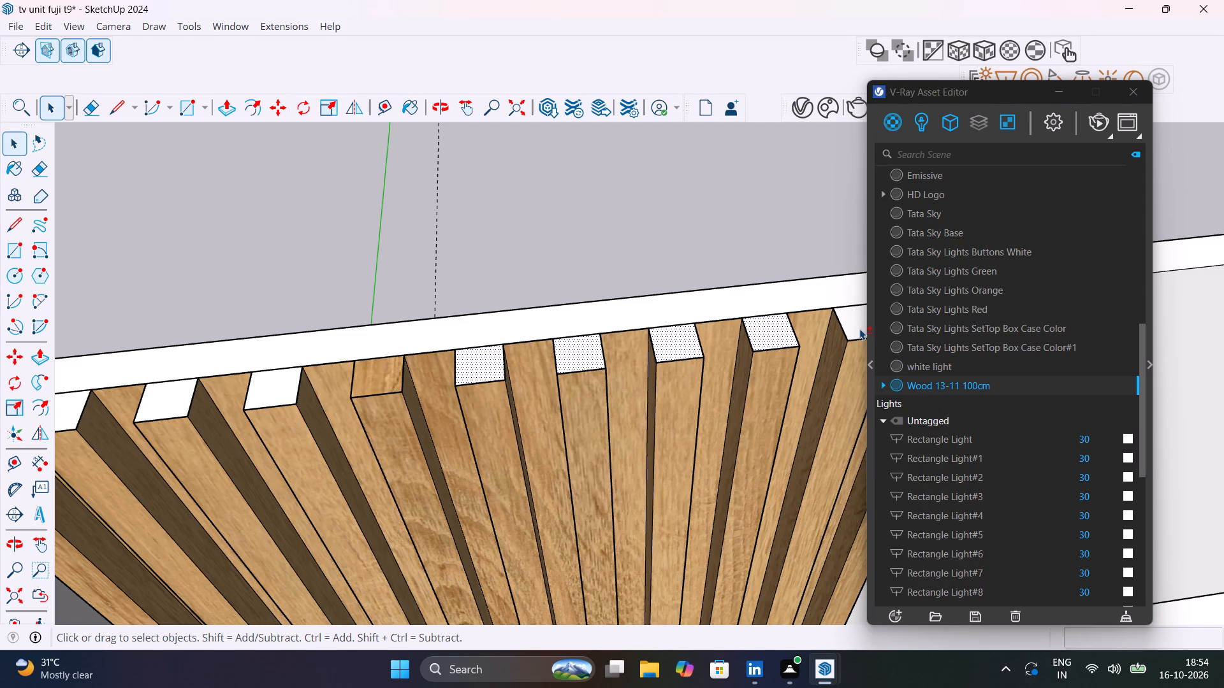
left_click(857, 324, "shift")
left_click(282, 383, "shift")
middle_click_drag(320, 382, 573, 352, "shift")
left_click(449, 369, "shift")
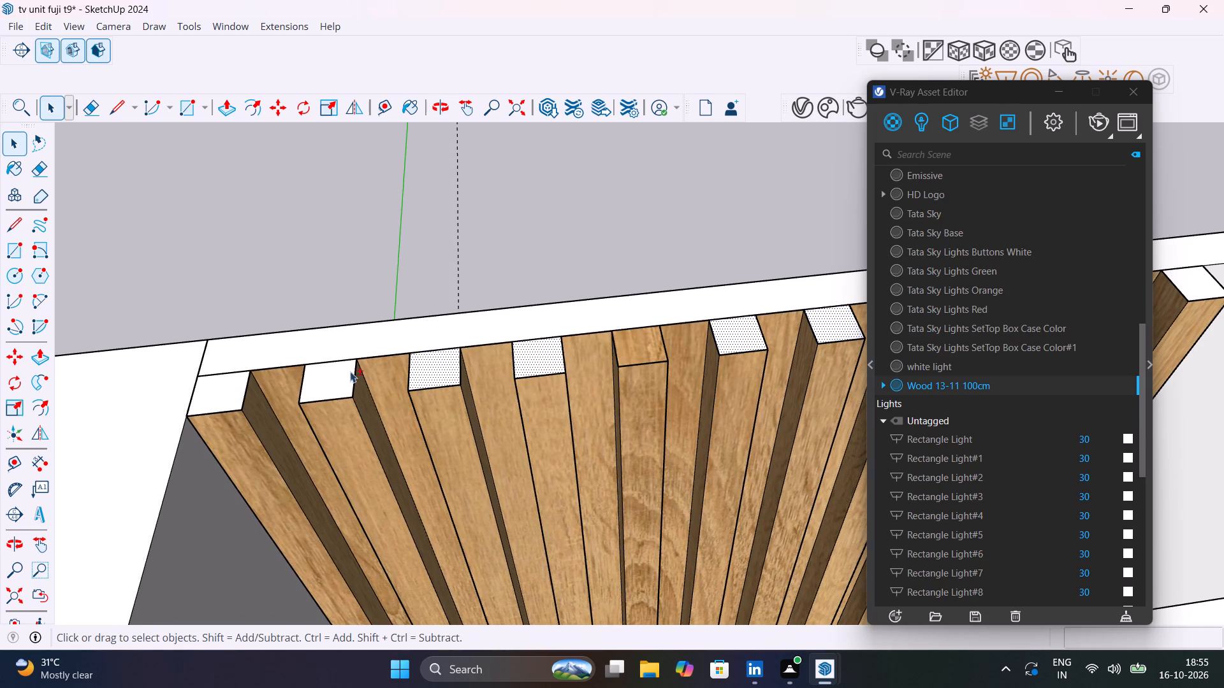
left_click(347, 373, "shift")
left_click(241, 383, "shift")
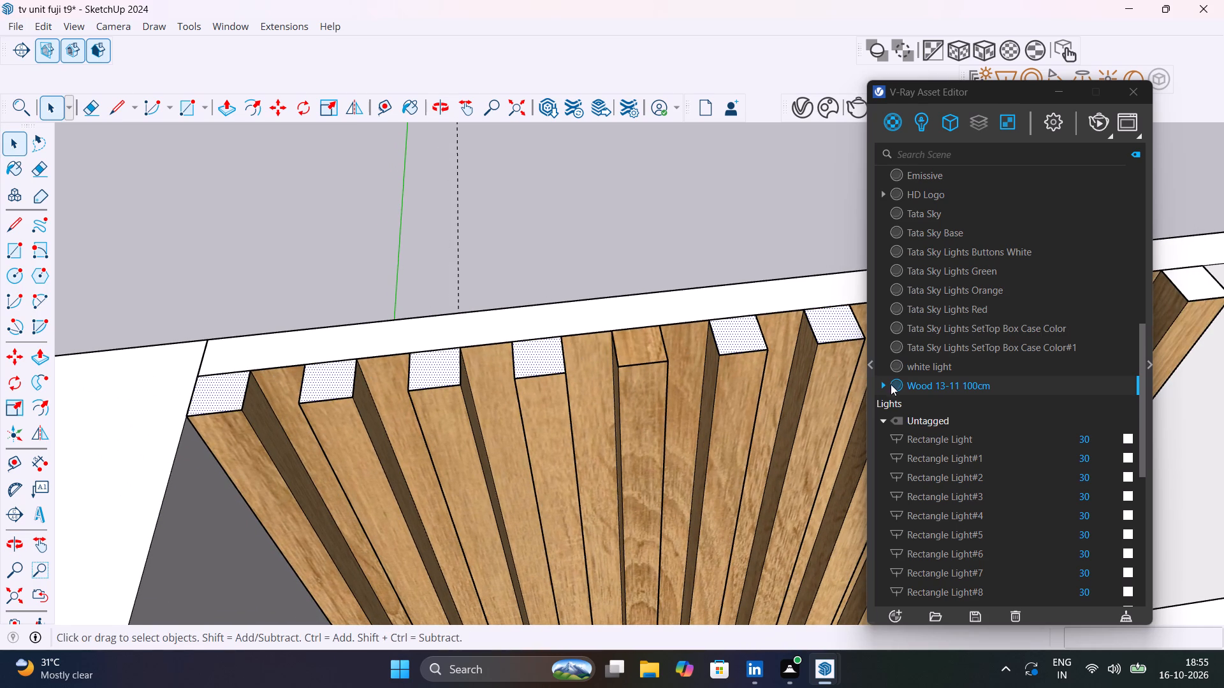
right_click(906, 387, "shift")
right_click(945, 381)
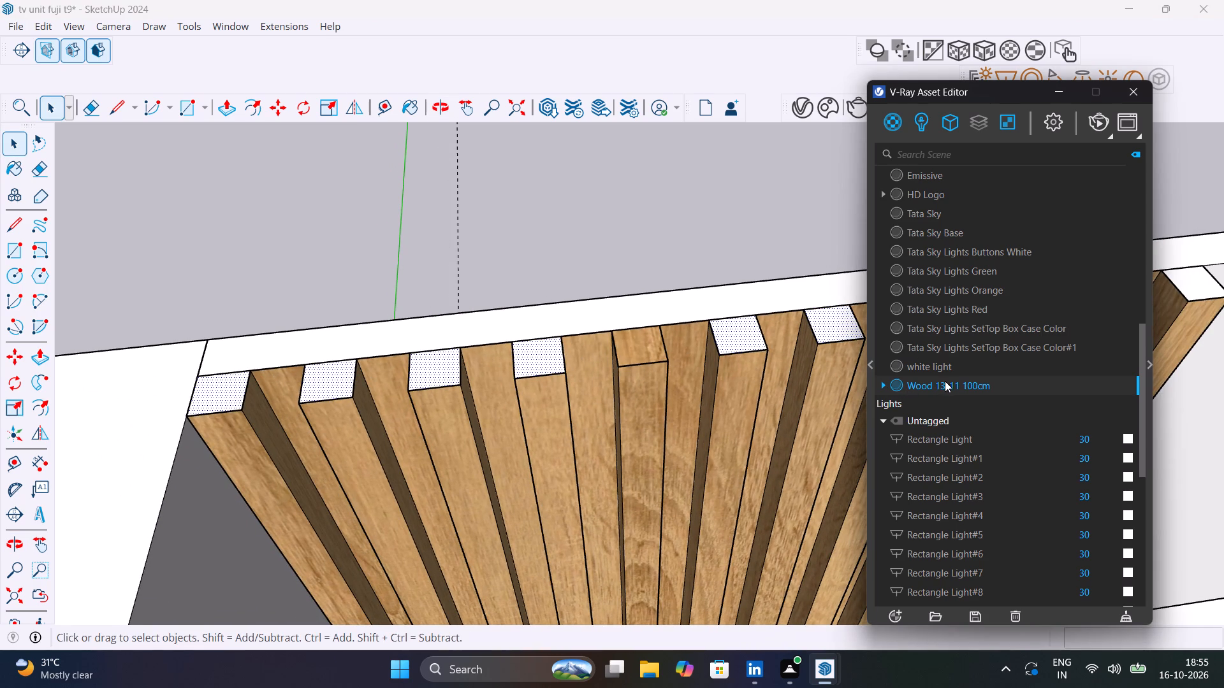
left_click(954, 413)
Apply Wood 13-11 100cm to the top end face of the fluted strip farthest from the shelf column.
scroll(548, 232, "down", 6)
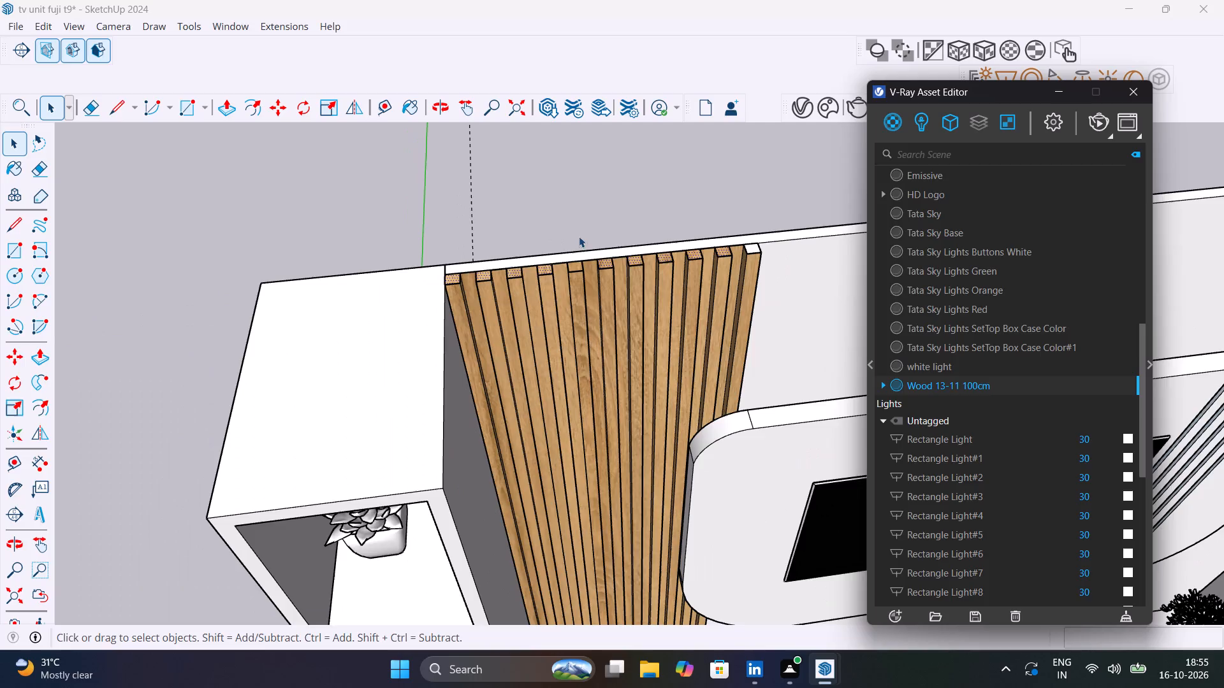
scroll(741, 245, "up", 9)
left_click(755, 259)
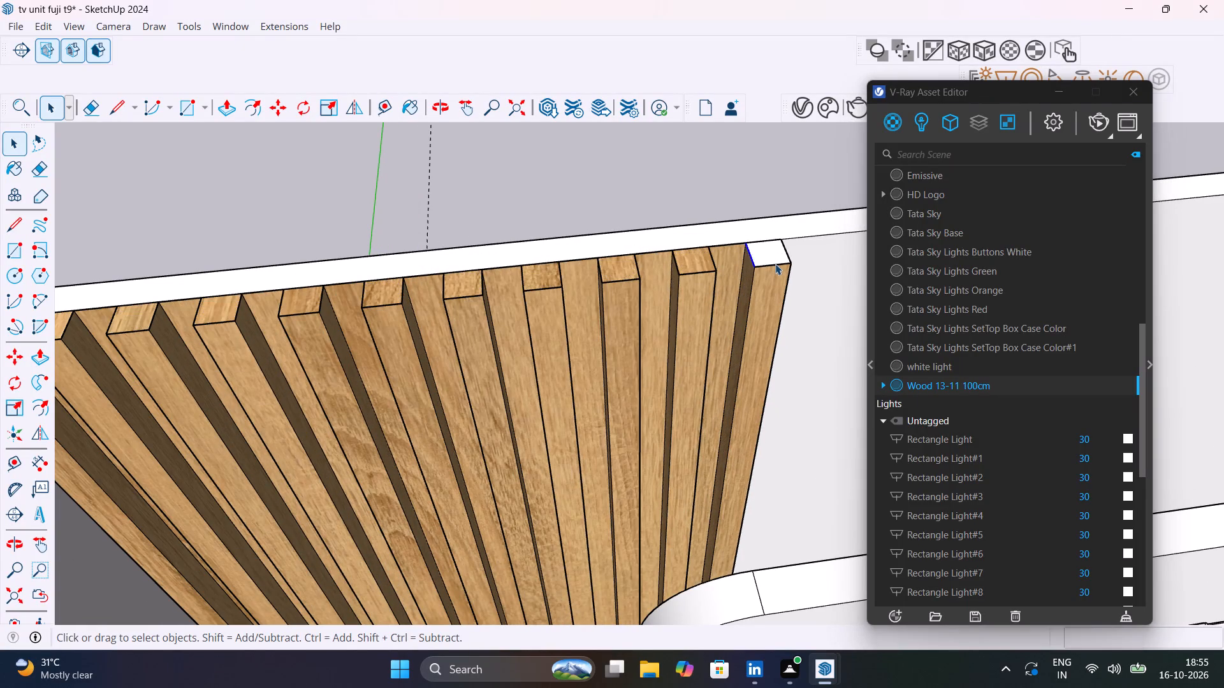
left_click(775, 252)
right_click(926, 384)
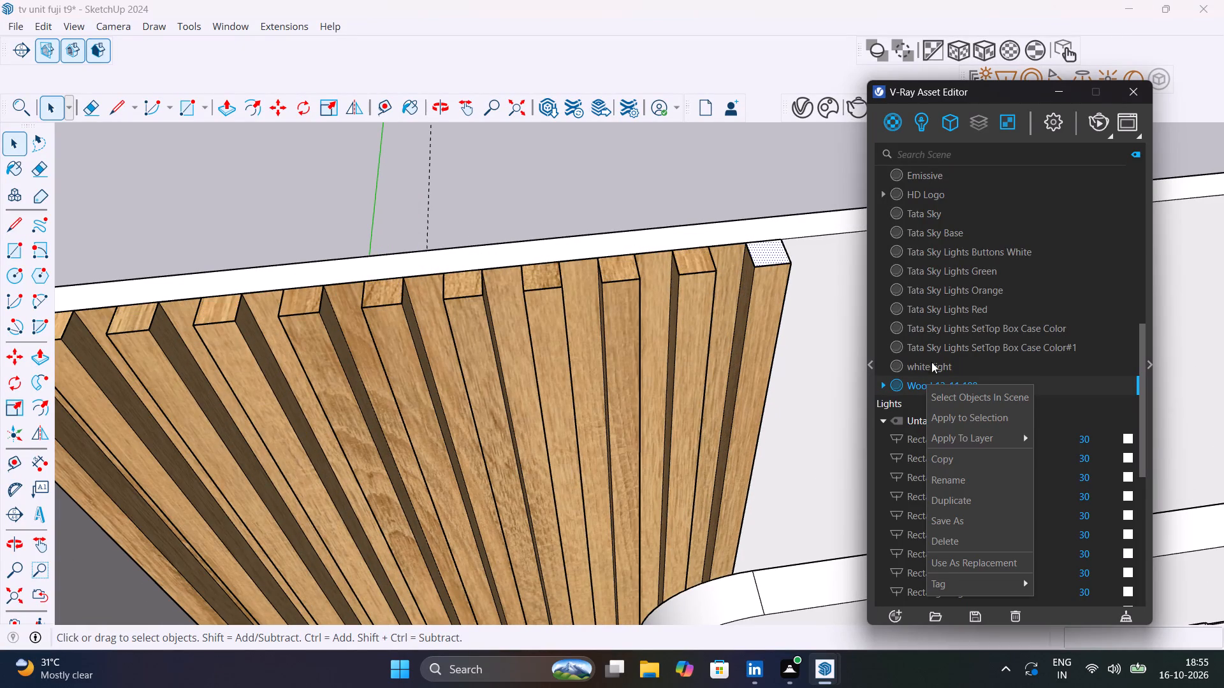
left_click(966, 420)
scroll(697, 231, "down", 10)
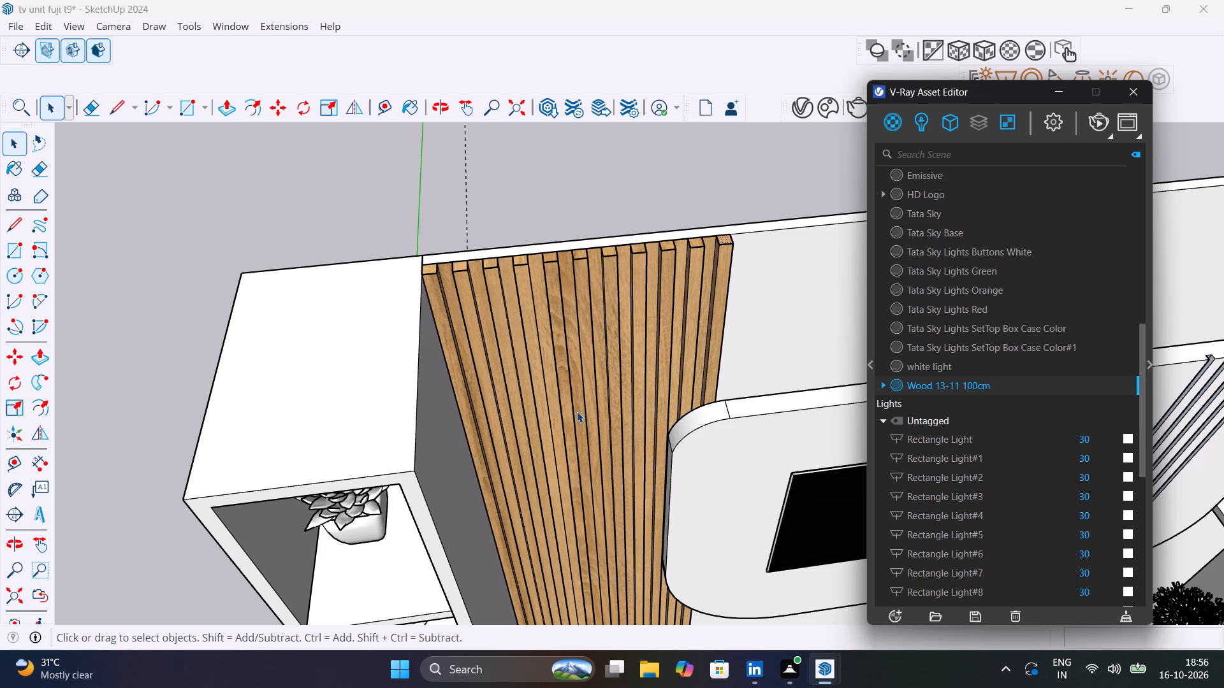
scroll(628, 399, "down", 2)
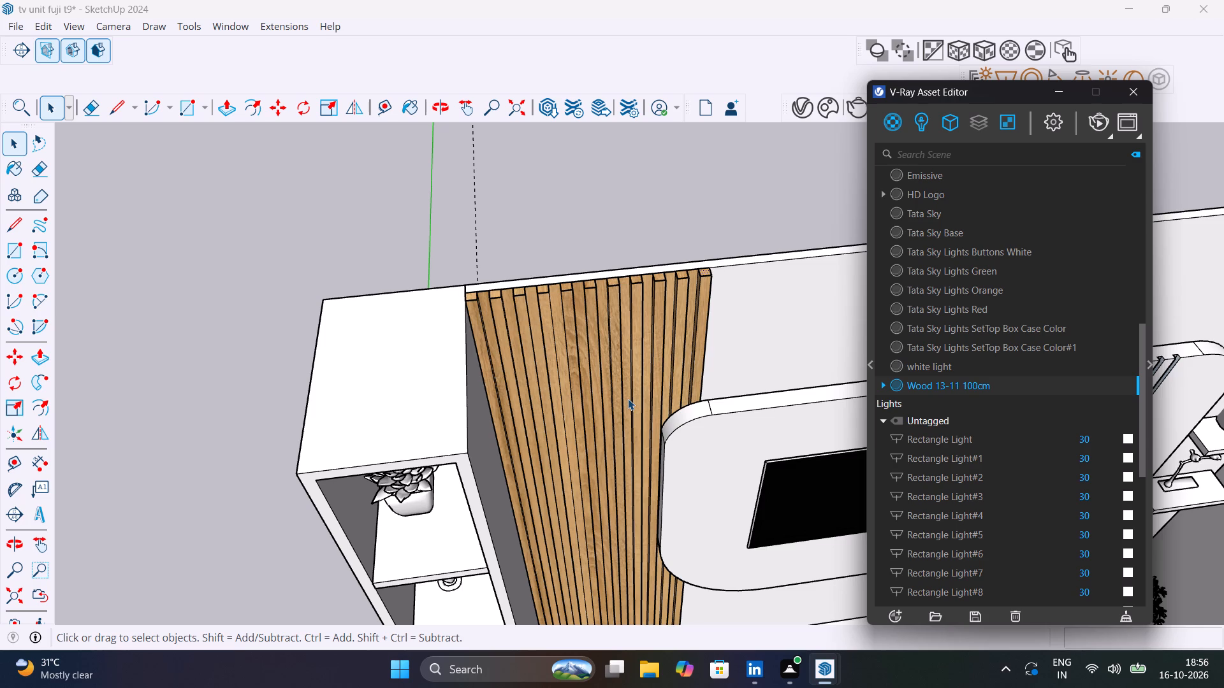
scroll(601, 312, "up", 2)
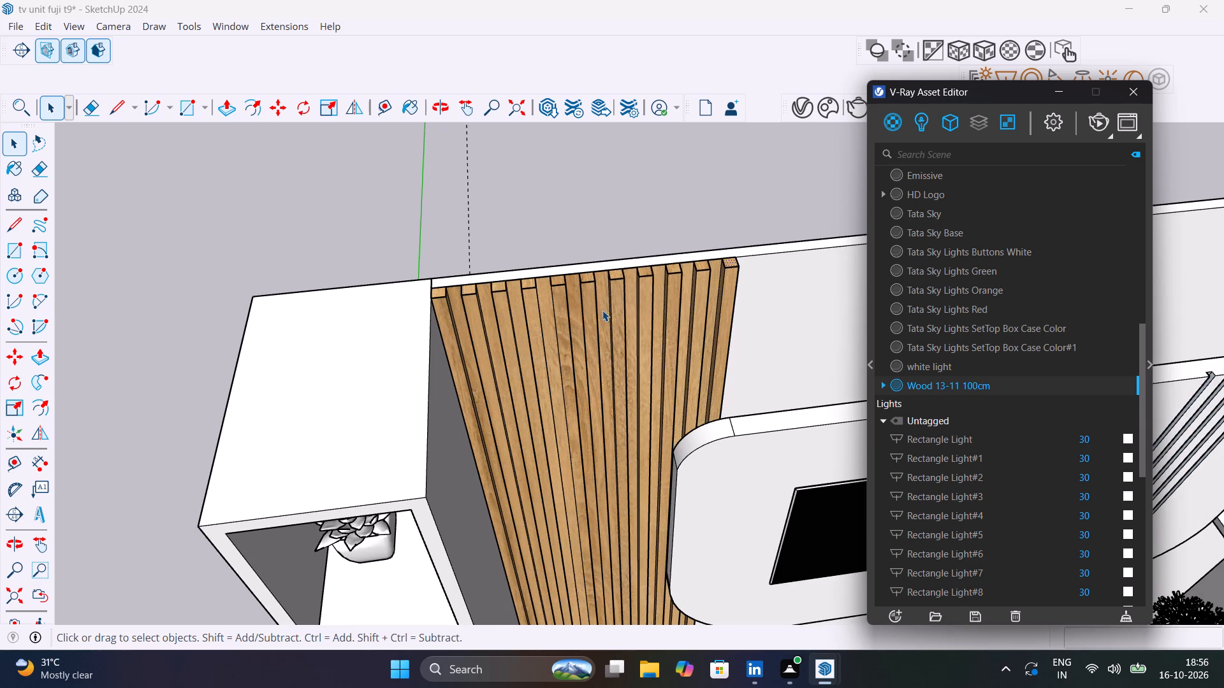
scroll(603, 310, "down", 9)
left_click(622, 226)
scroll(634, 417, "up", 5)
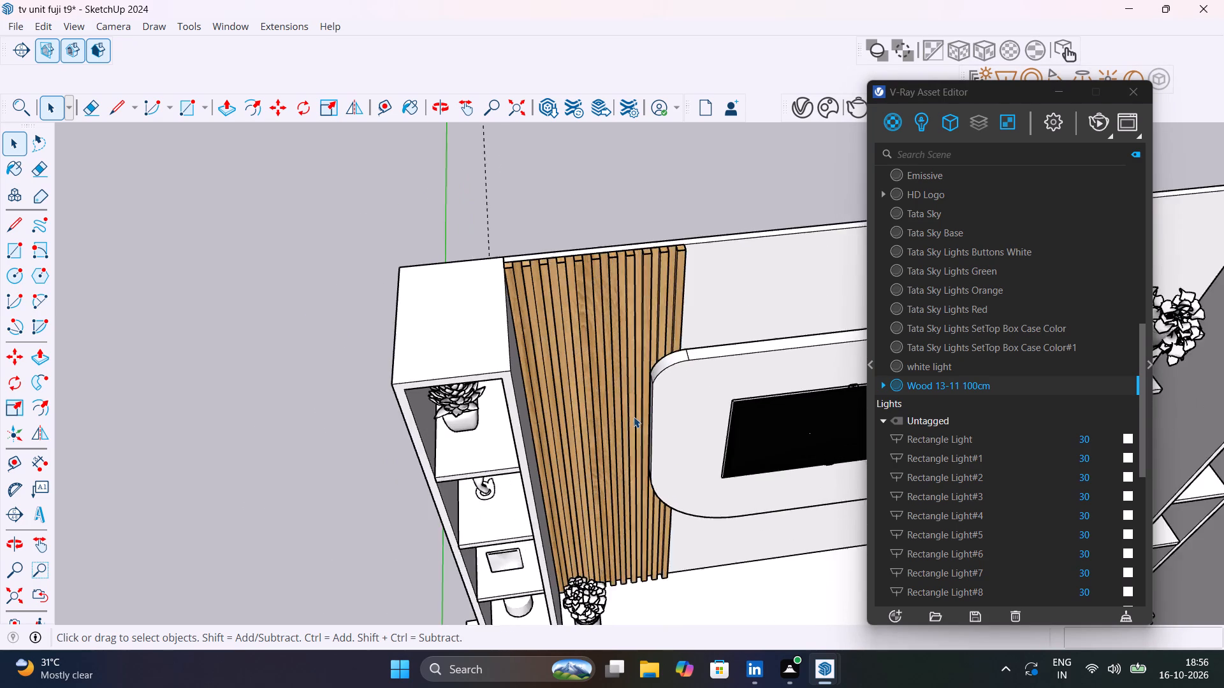
Open the group of the rounded panel behind the TV for editing and select its connected geometry.
middle_click_drag(620, 403, 766, 286)
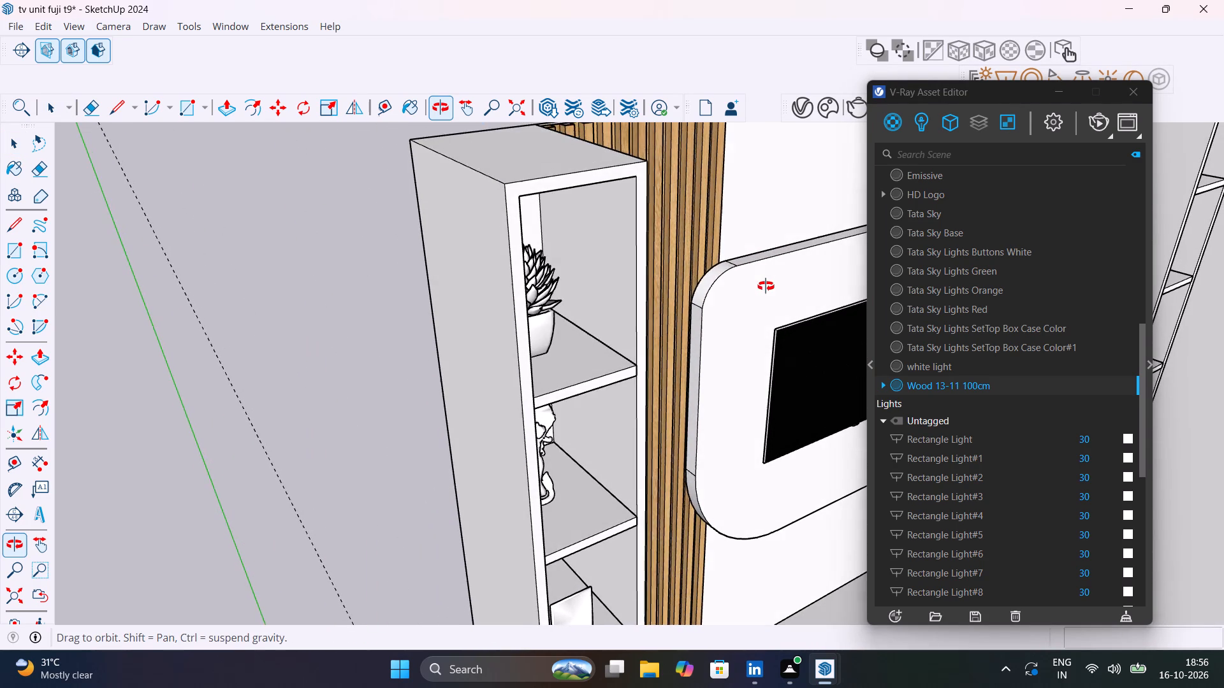
middle_click_drag(766, 286, 727, 283)
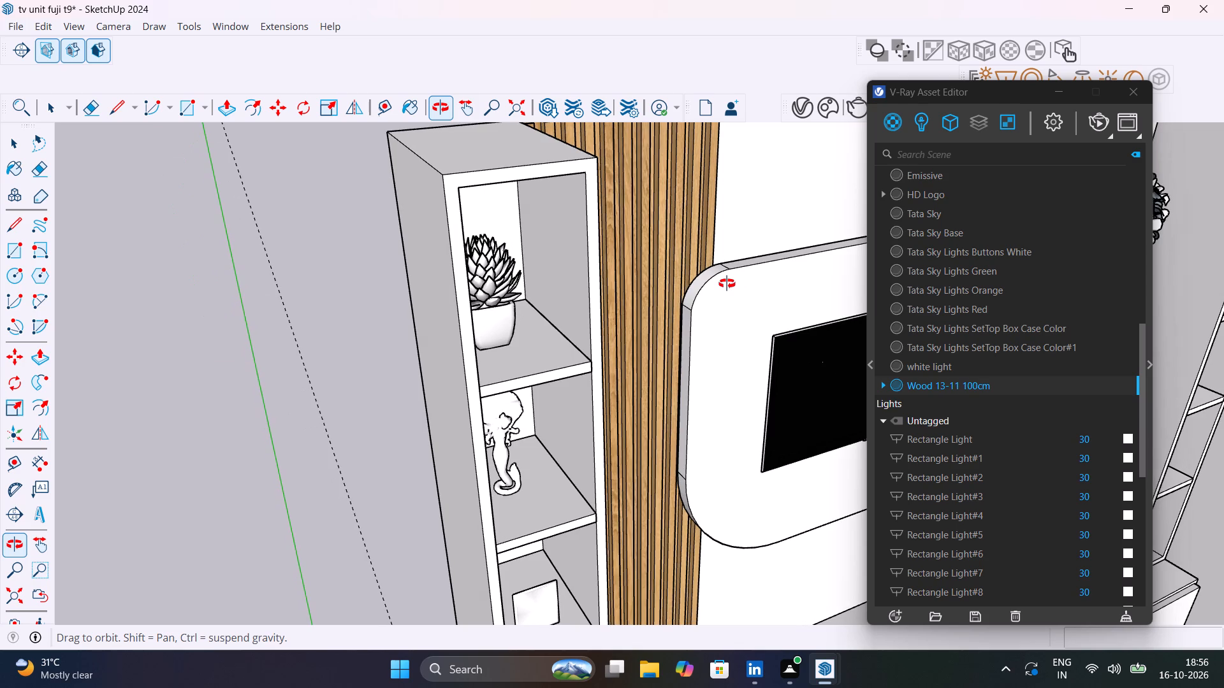
middle_click_drag(727, 283, 692, 276)
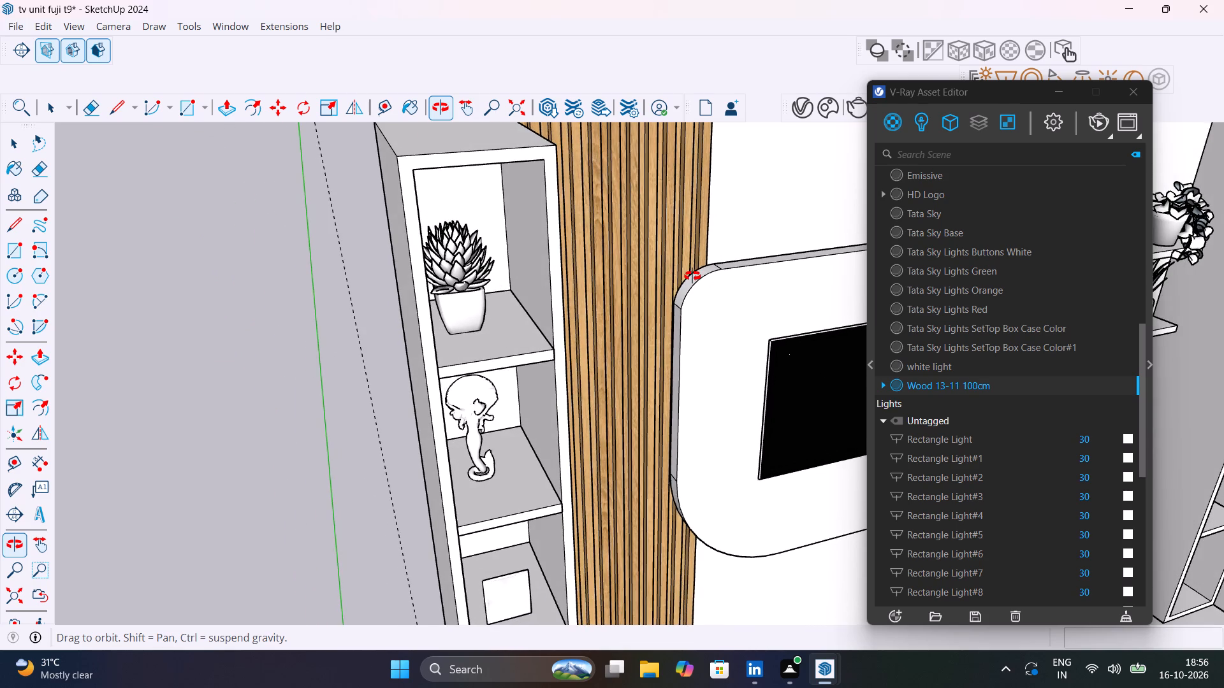
middle_click_drag(692, 276, 507, 309)
left_click(531, 330)
scroll(532, 330, "up", 5)
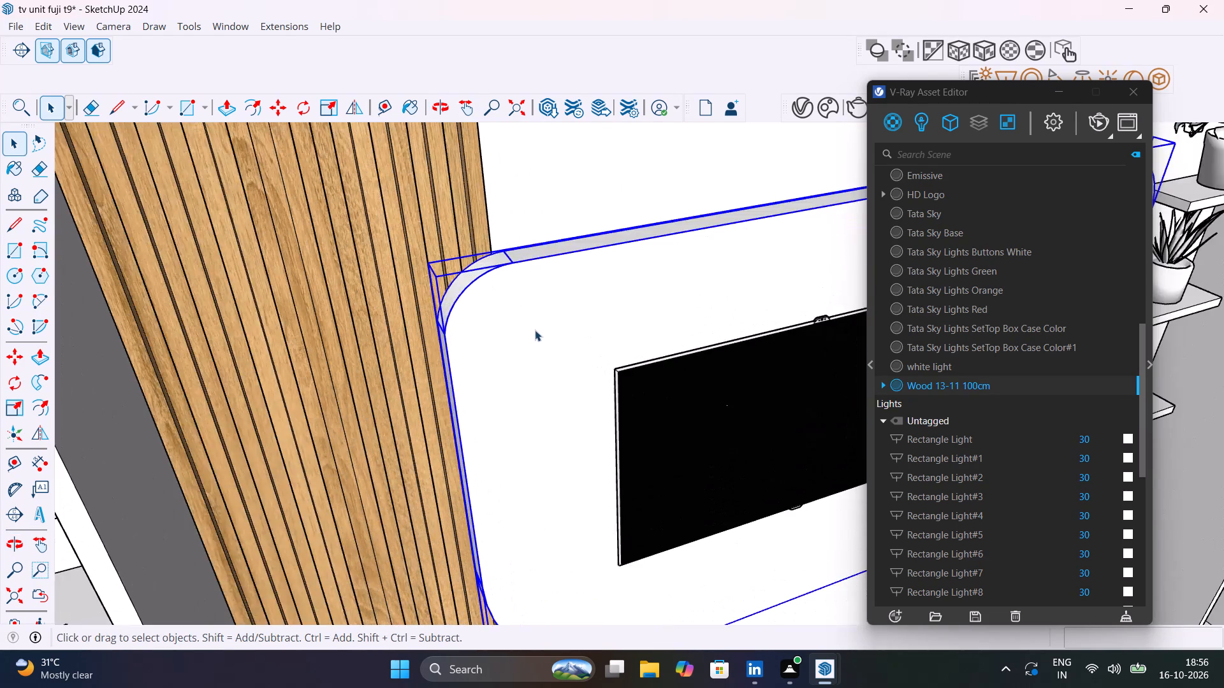
middle_click_drag(559, 347, 557, 360)
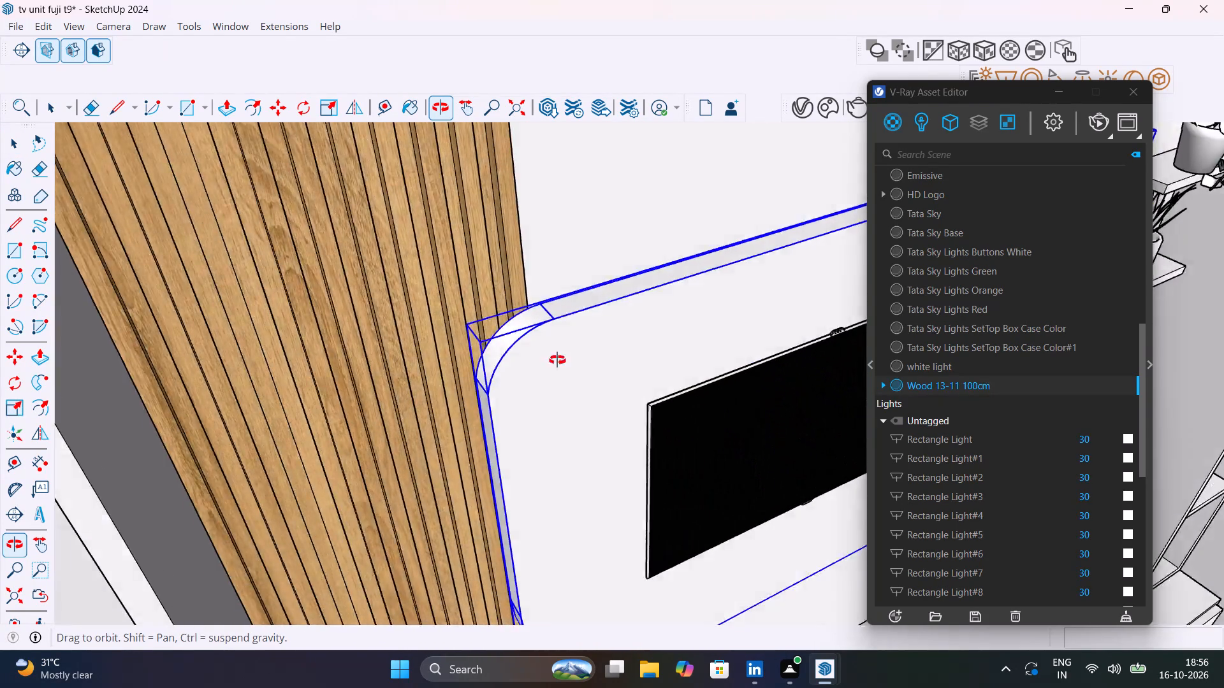
middle_click_drag(557, 360, 434, 334)
left_click(434, 334)
triple_click(435, 334)
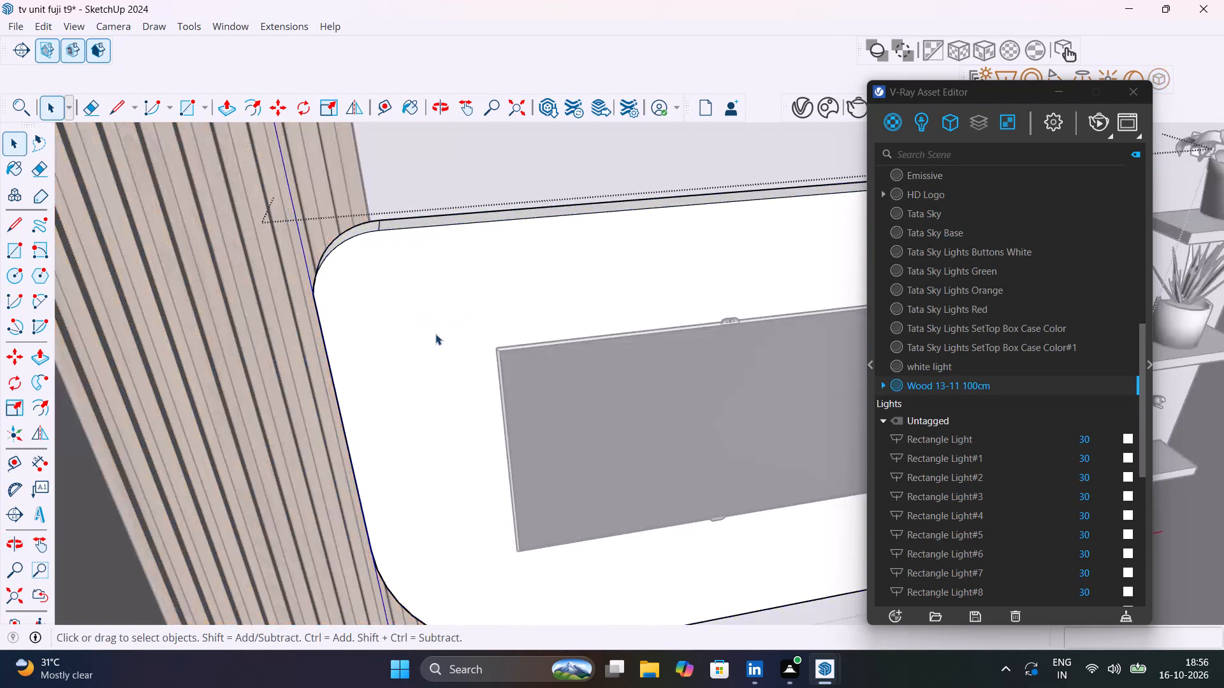
left_click(435, 334)
Select all front faces of the rounded panel: the large face, the end face near the small shelves, and the narrow faces between the grooves.
middle_click_drag(499, 380, 713, 572)
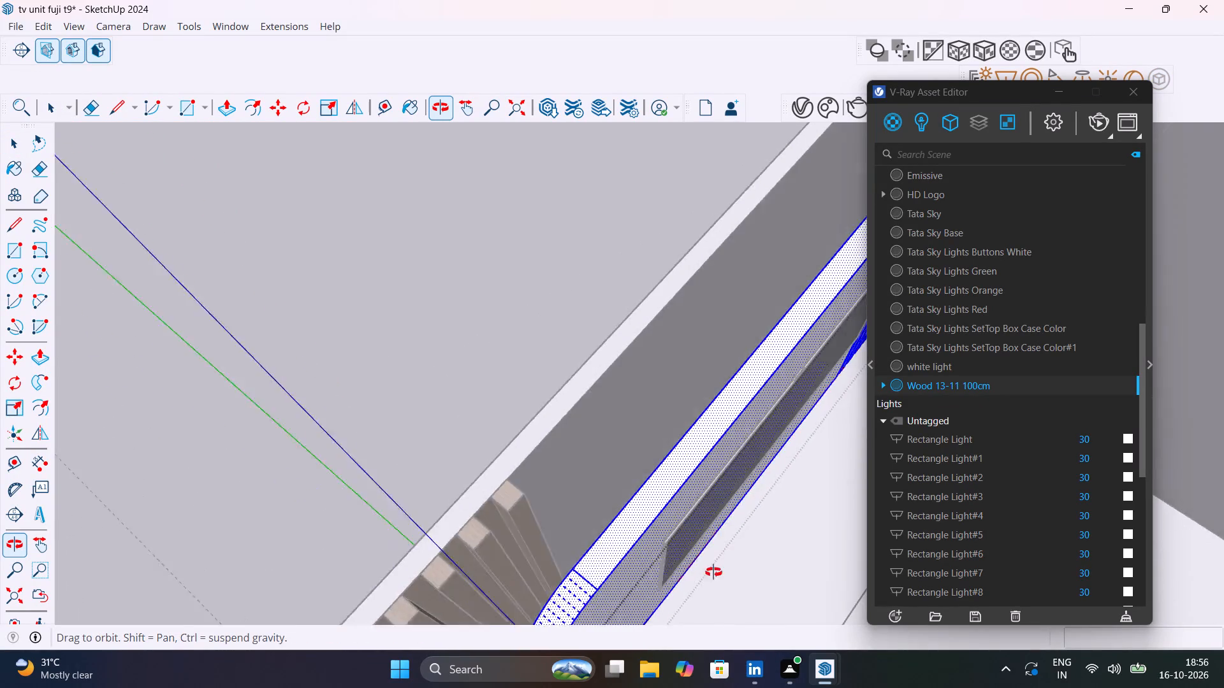
middle_click_drag(713, 572, 635, 454)
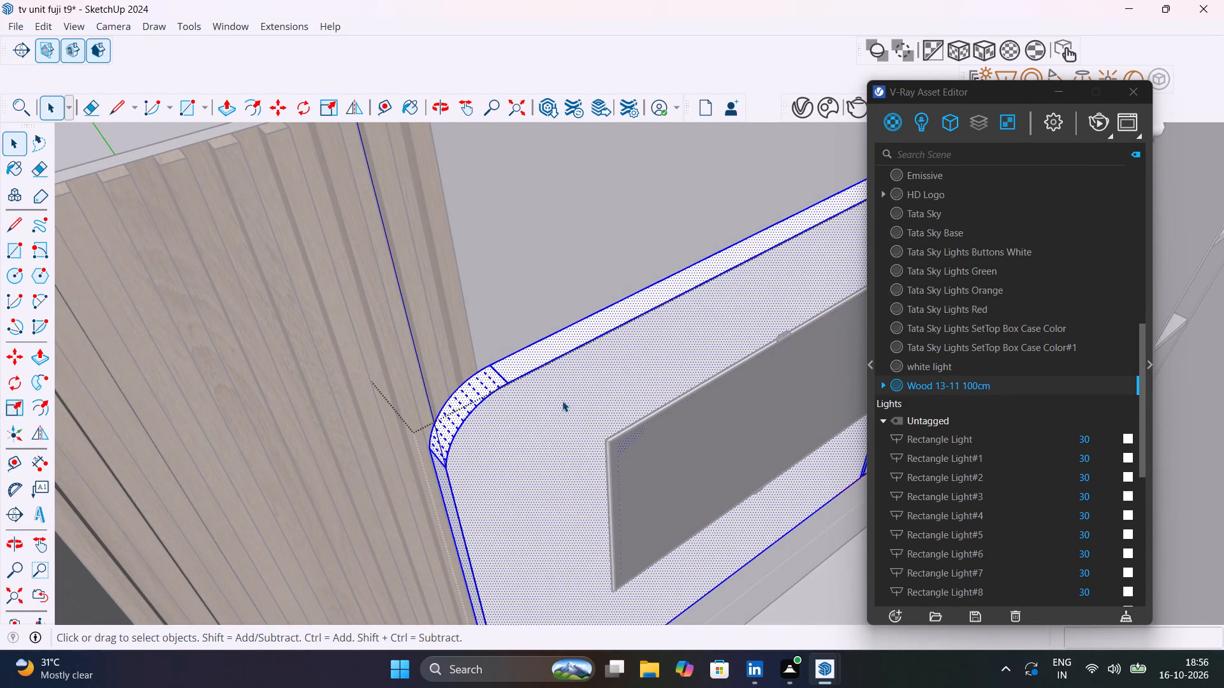
left_click(562, 401)
scroll(562, 401, "down", 7)
middle_click_drag(573, 402, 514, 327)
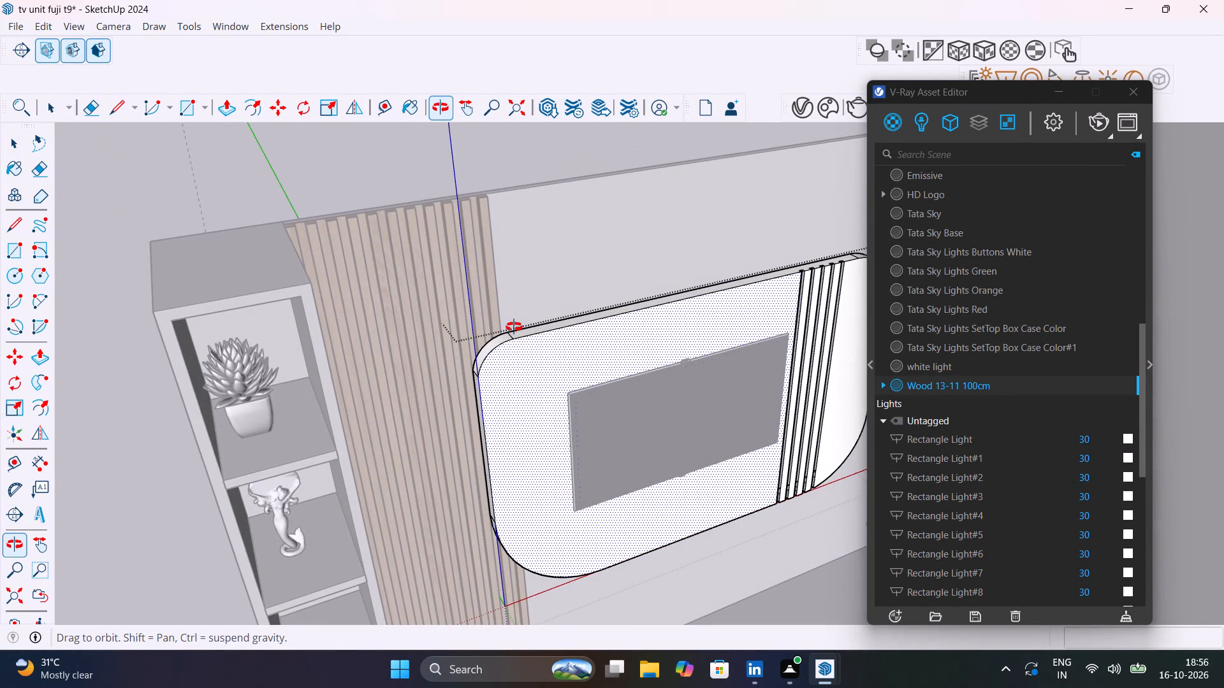
middle_click_drag(514, 327, 272, 314)
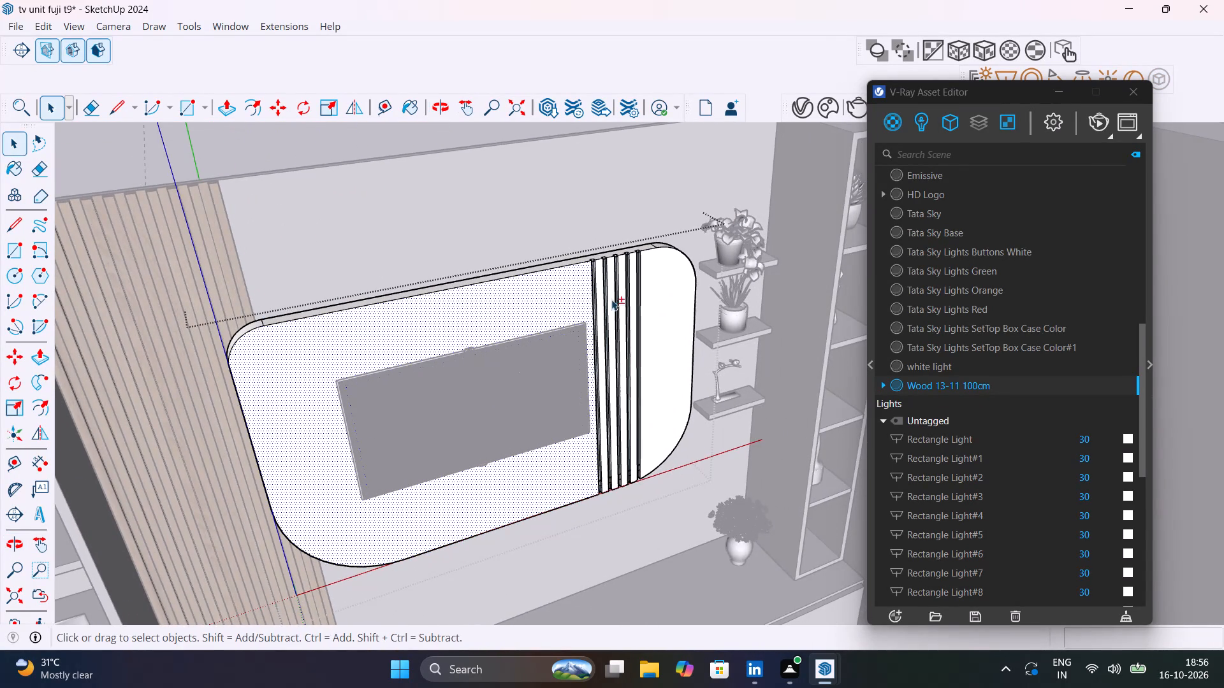
scroll(685, 297, "up", 5, "shift")
left_click(685, 297, "shift")
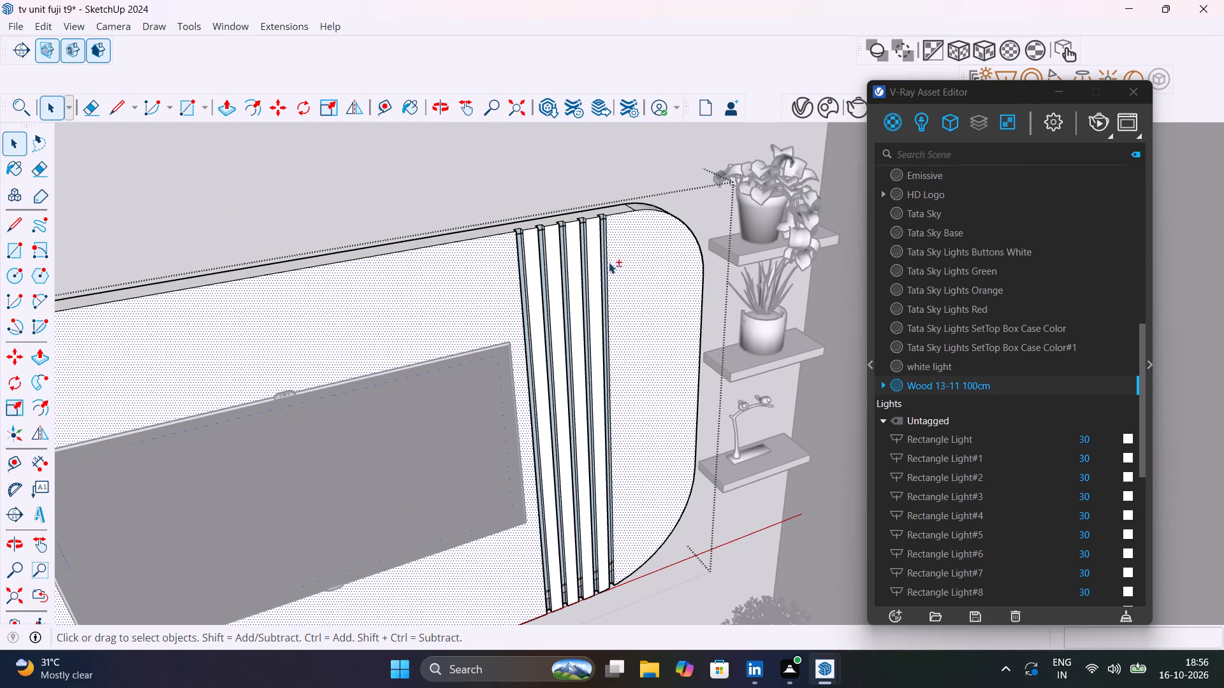
scroll(599, 247, "up", 8, "shift")
left_click(599, 245, "shift")
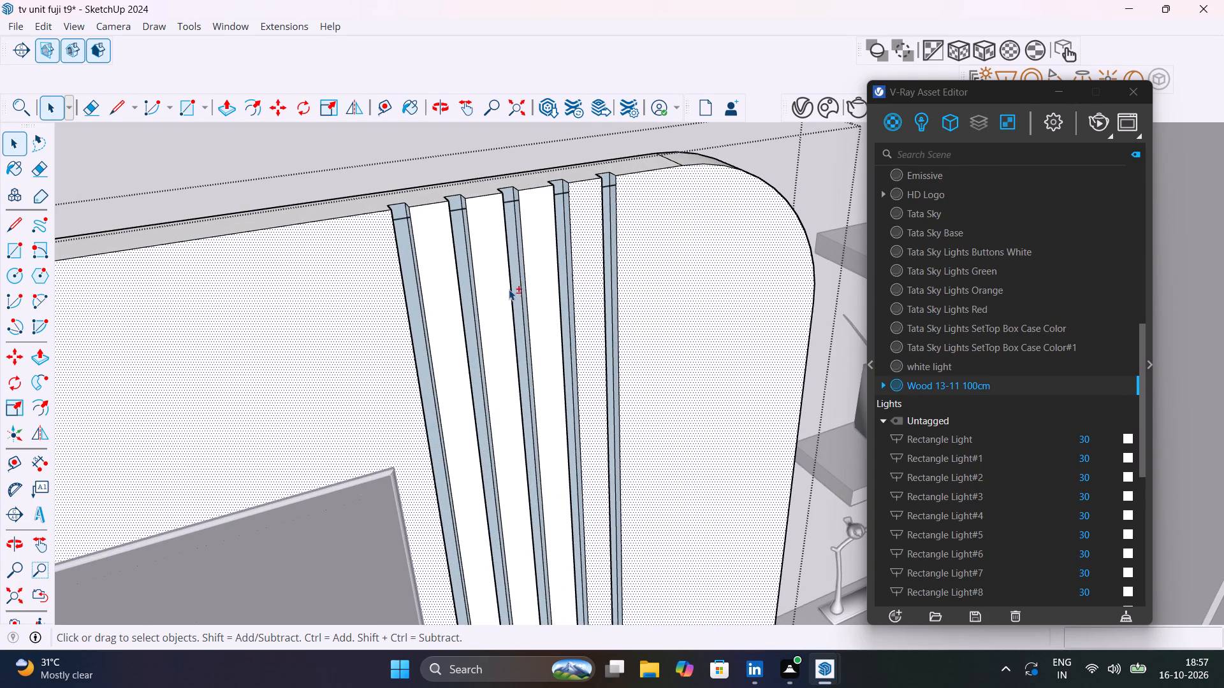
left_click(506, 304, "shift")
left_click(549, 295, "shift")
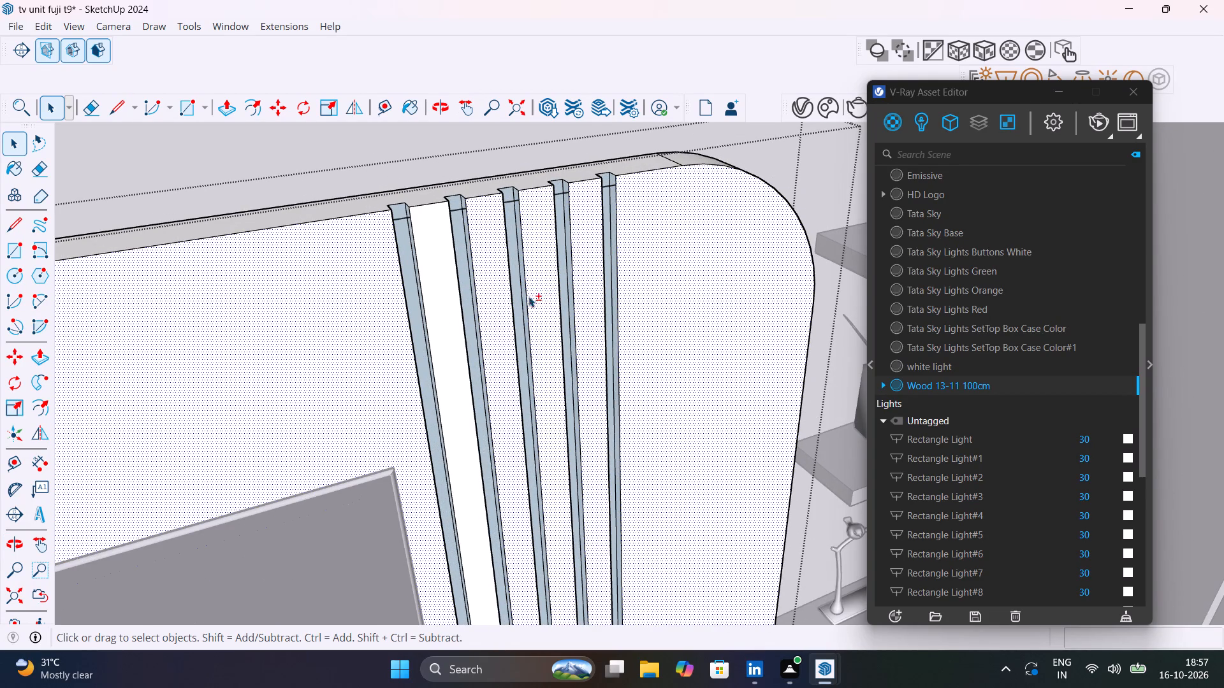
left_click(441, 320, "shift")
scroll(441, 320, "down", 6, "shift")
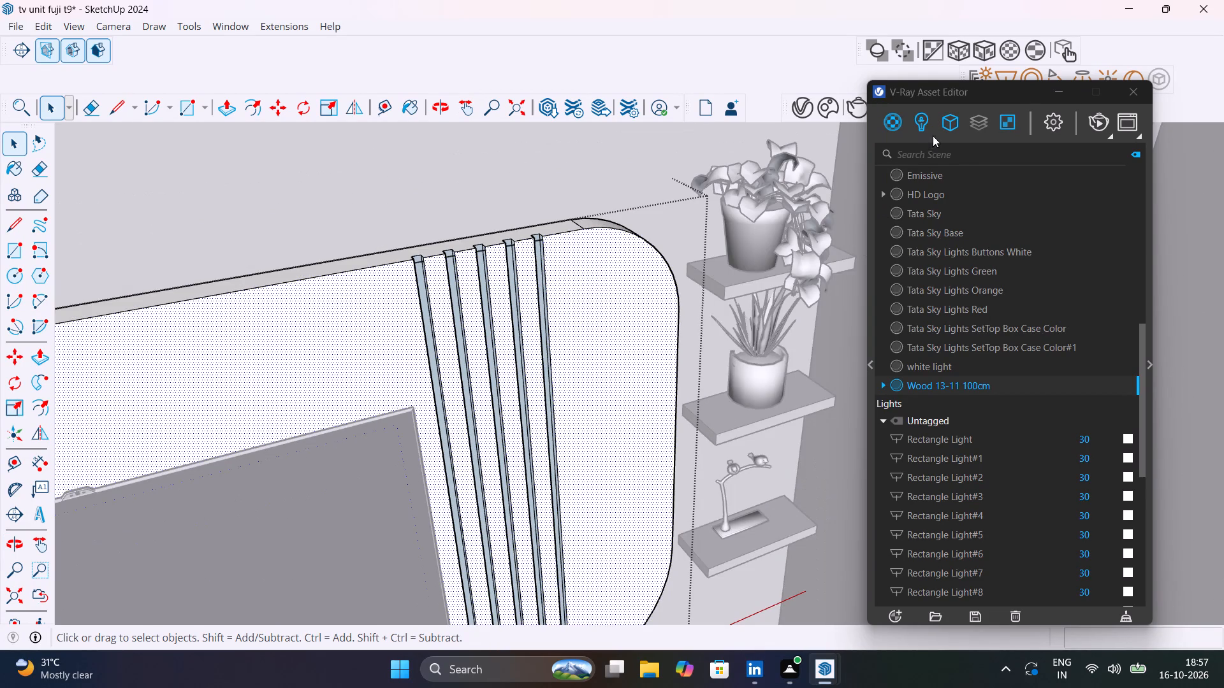
Look through the downloaded Chaos Cosmos assets for a material for the rounded panel.
left_click(836, 113, "shift")
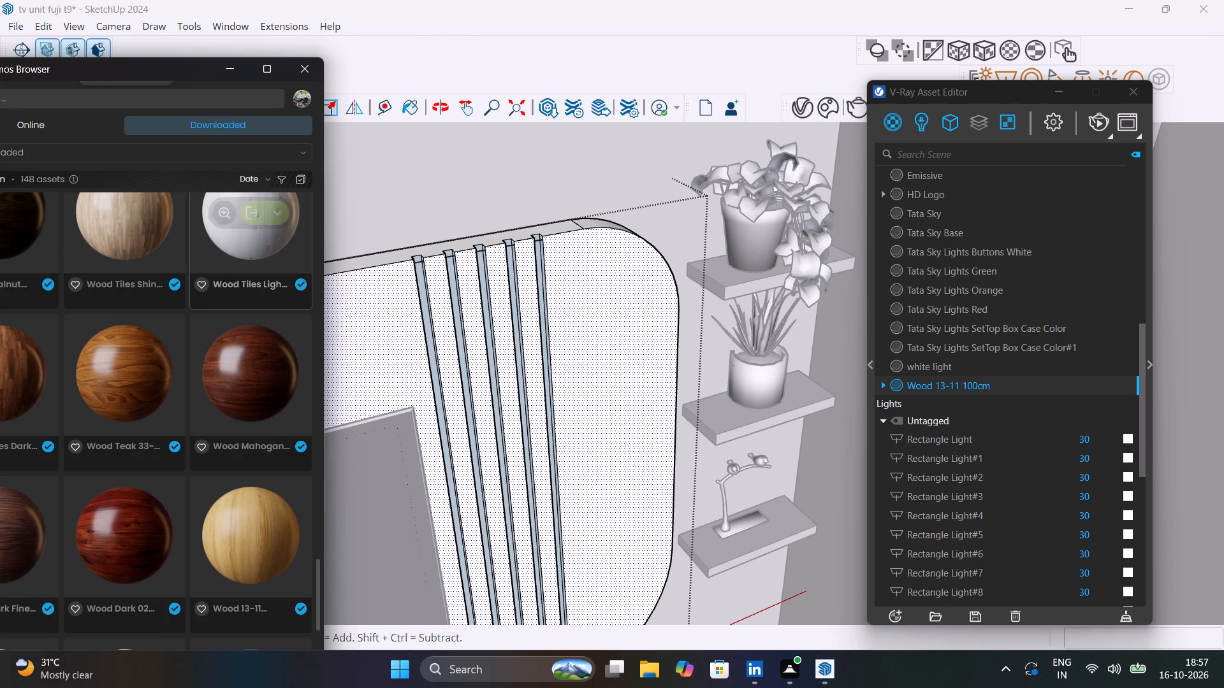
left_click_drag(190, 73, 386, 36)
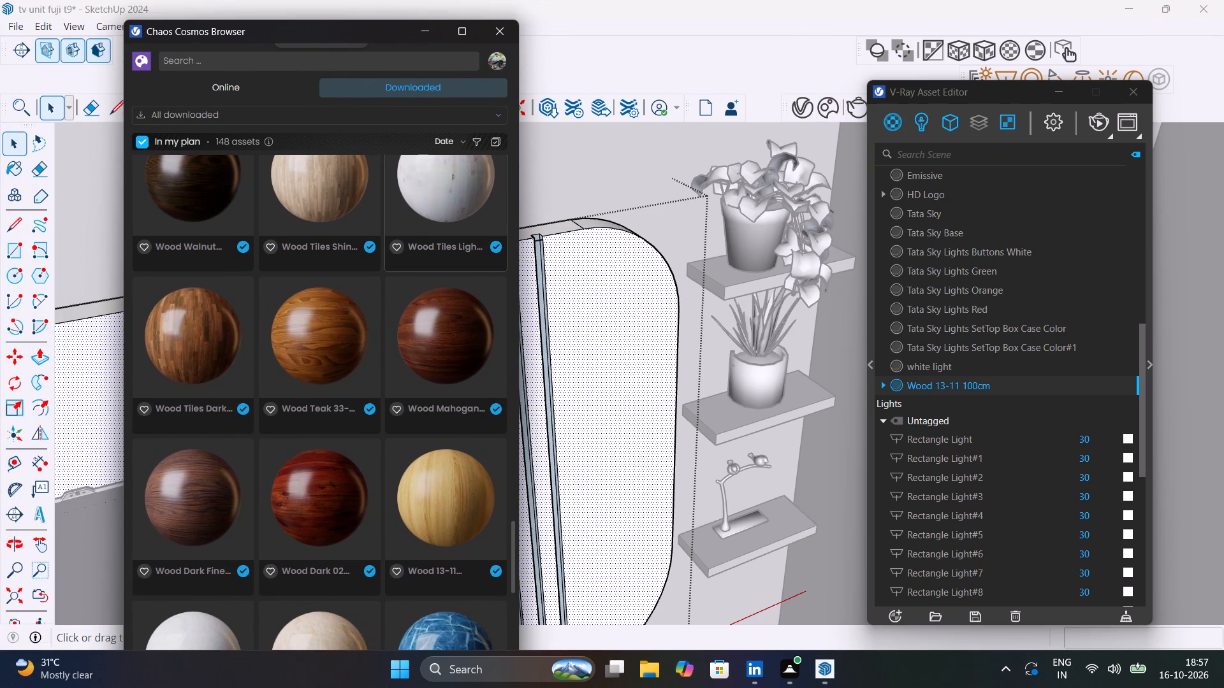
scroll(387, 250, "down", 5)
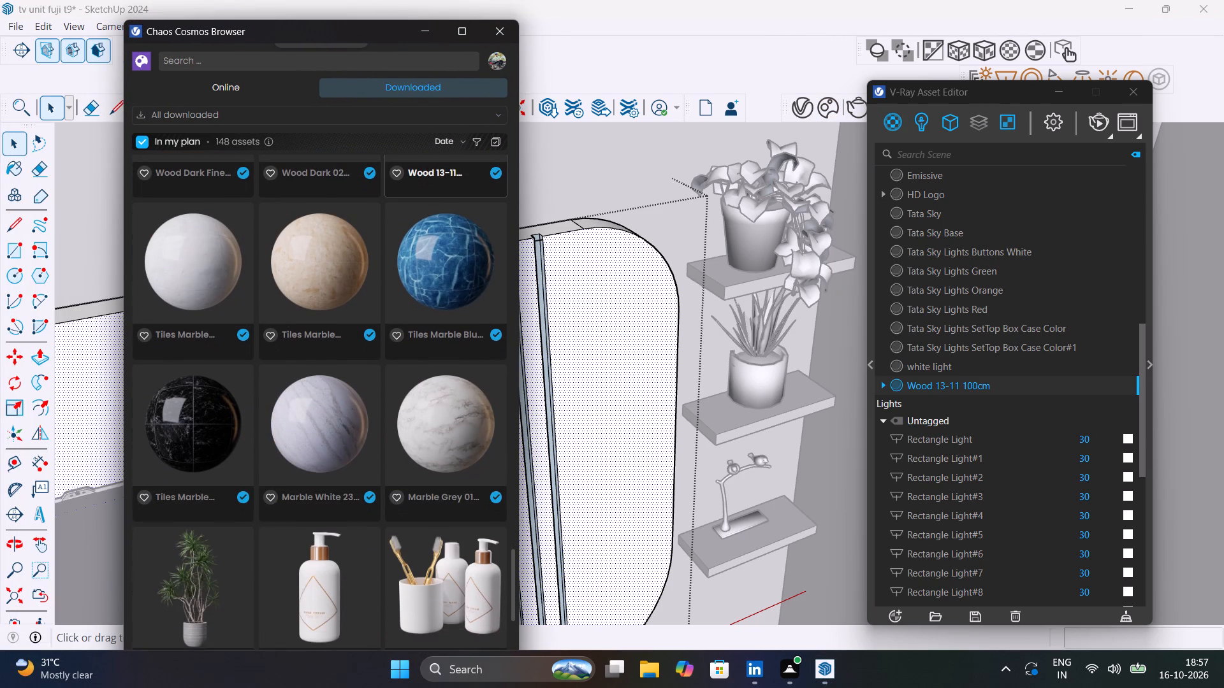
scroll(426, 372, "down", 2)
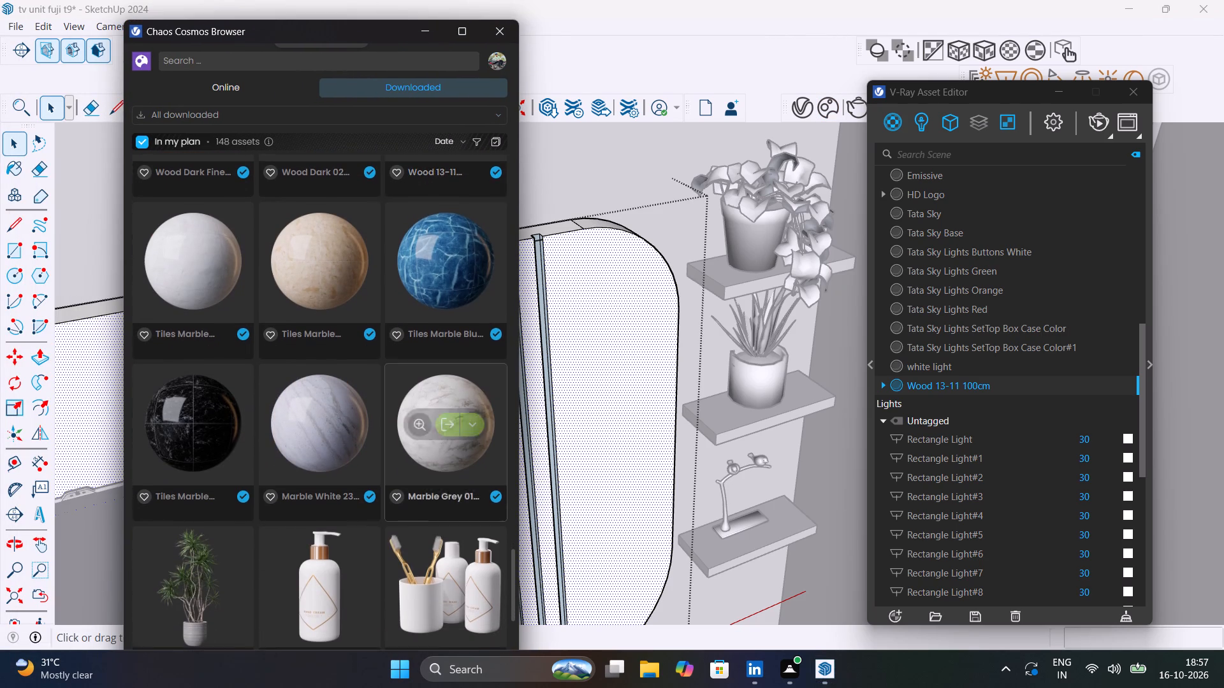
scroll(426, 375, "down", 4)
scroll(426, 376, "up", 4)
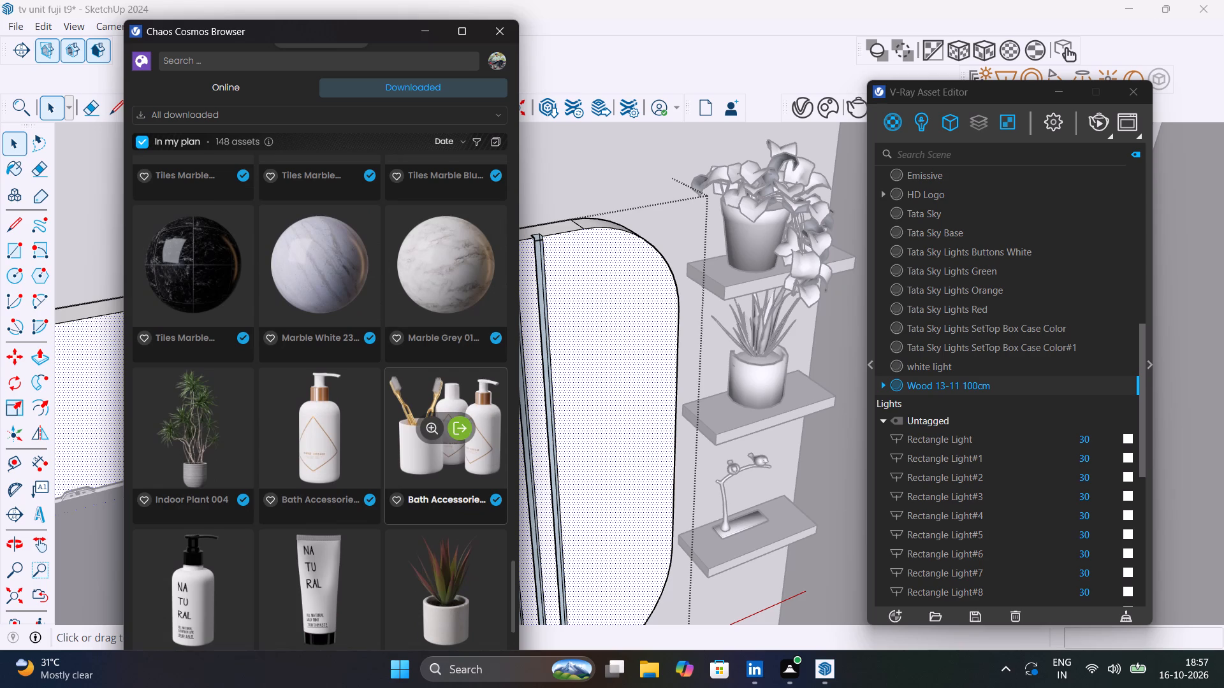
scroll(426, 368, "down", 12)
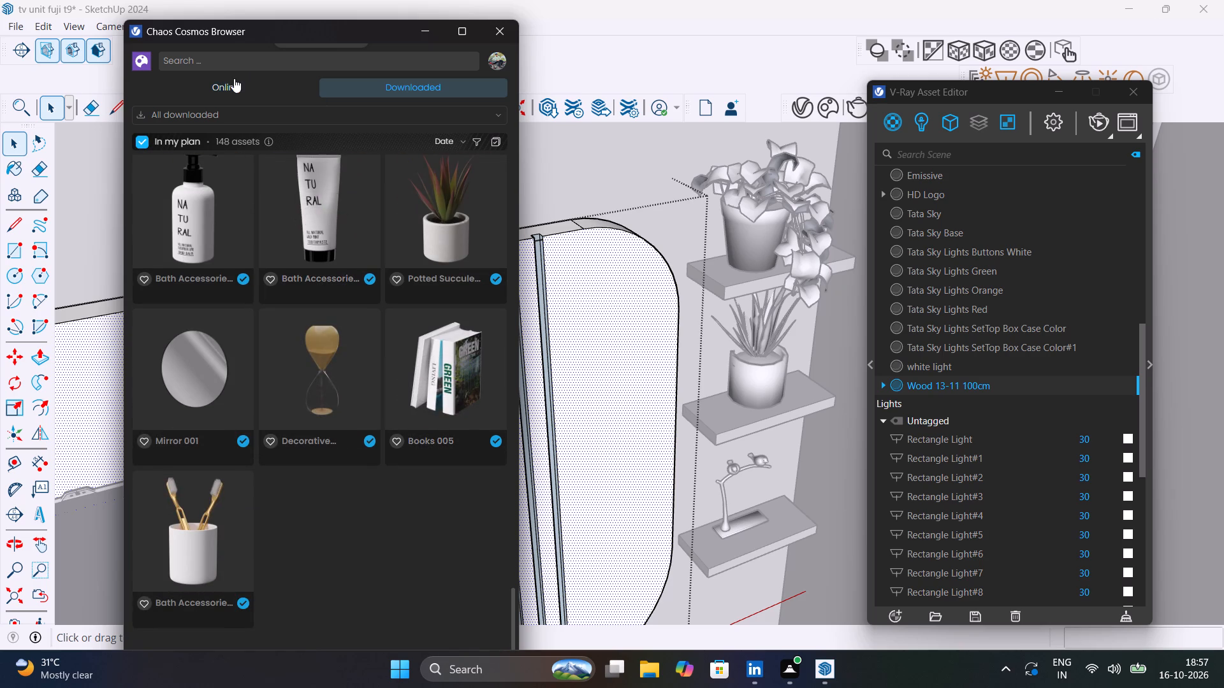
Search the online Chaos Cosmos library for marble and download the plain white Marble White 501 material.
left_click(233, 80)
left_click(266, 50)
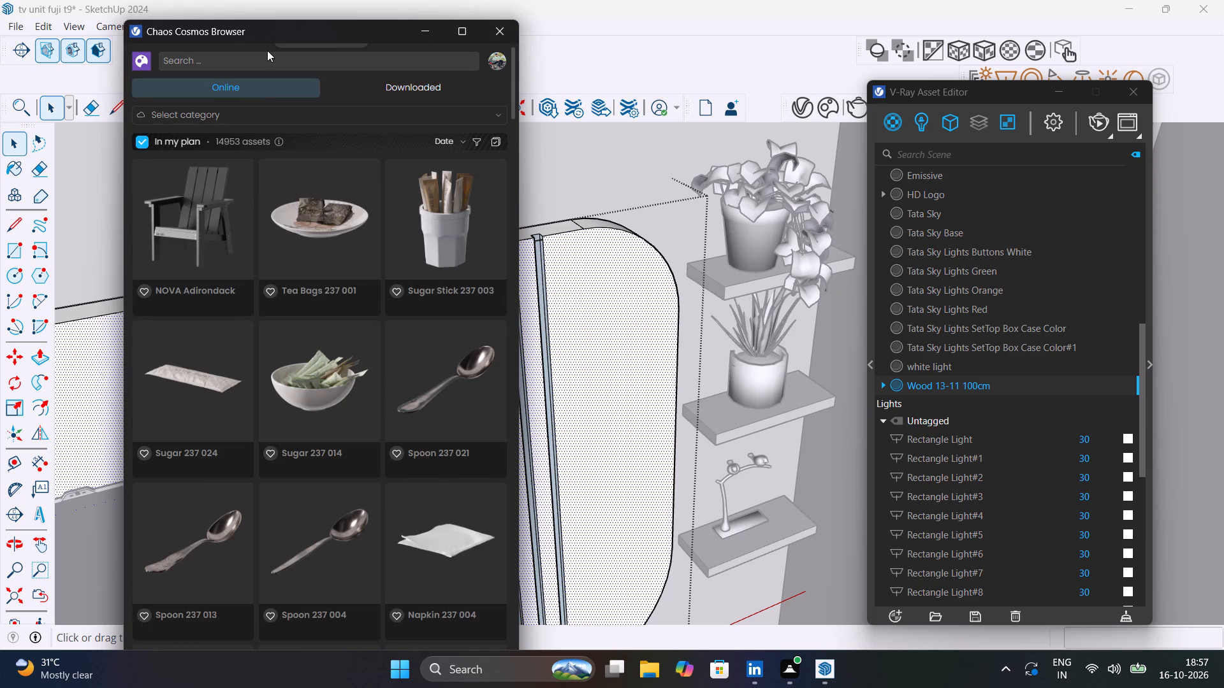
left_click(272, 60)
type("marble")
key("Return")
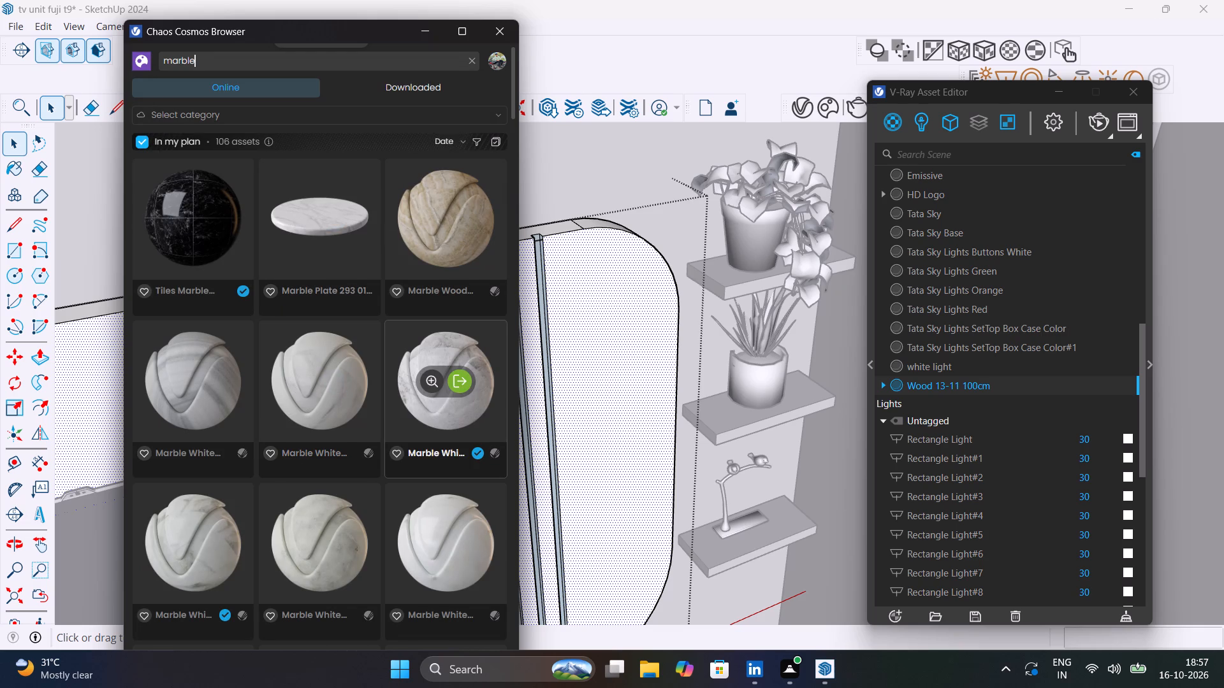
scroll(458, 438, "down", 1)
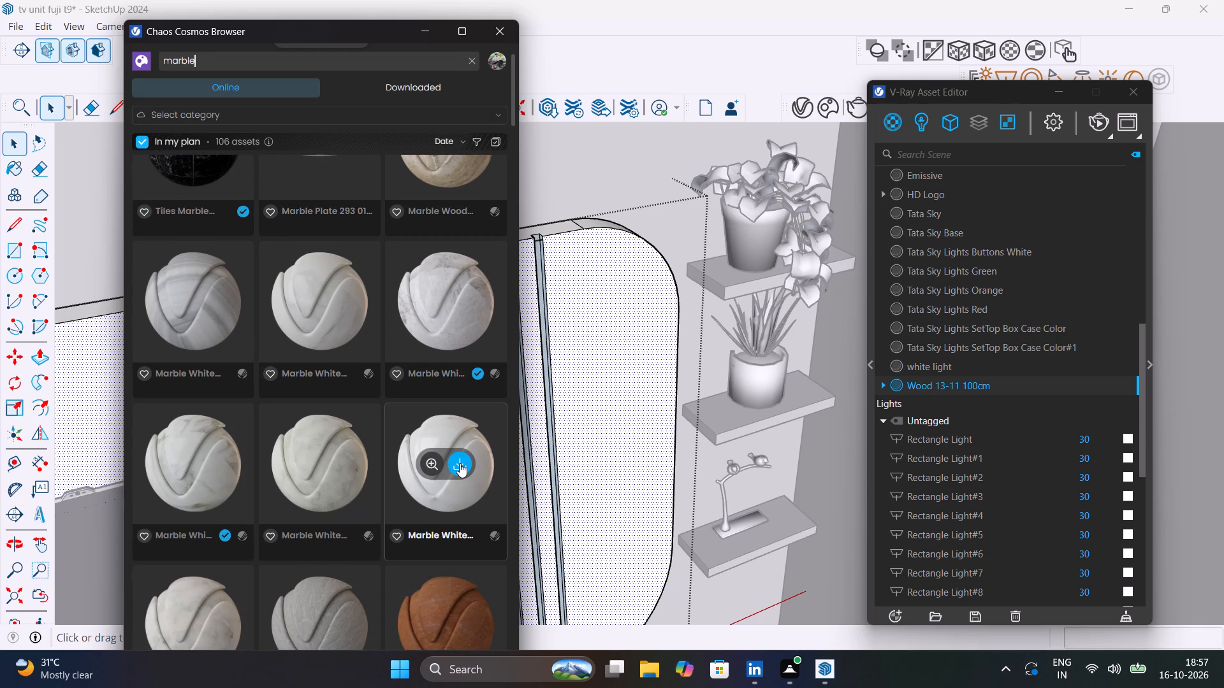
left_click(460, 463)
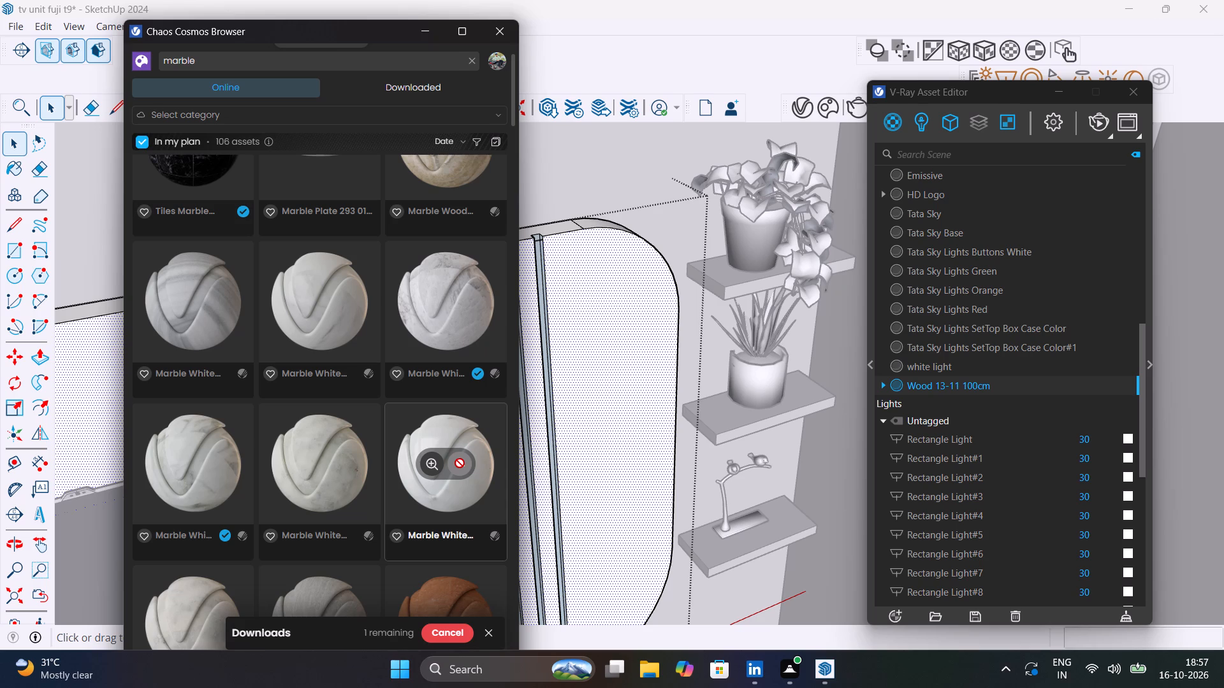
left_click_drag(312, 34, 145, 23)
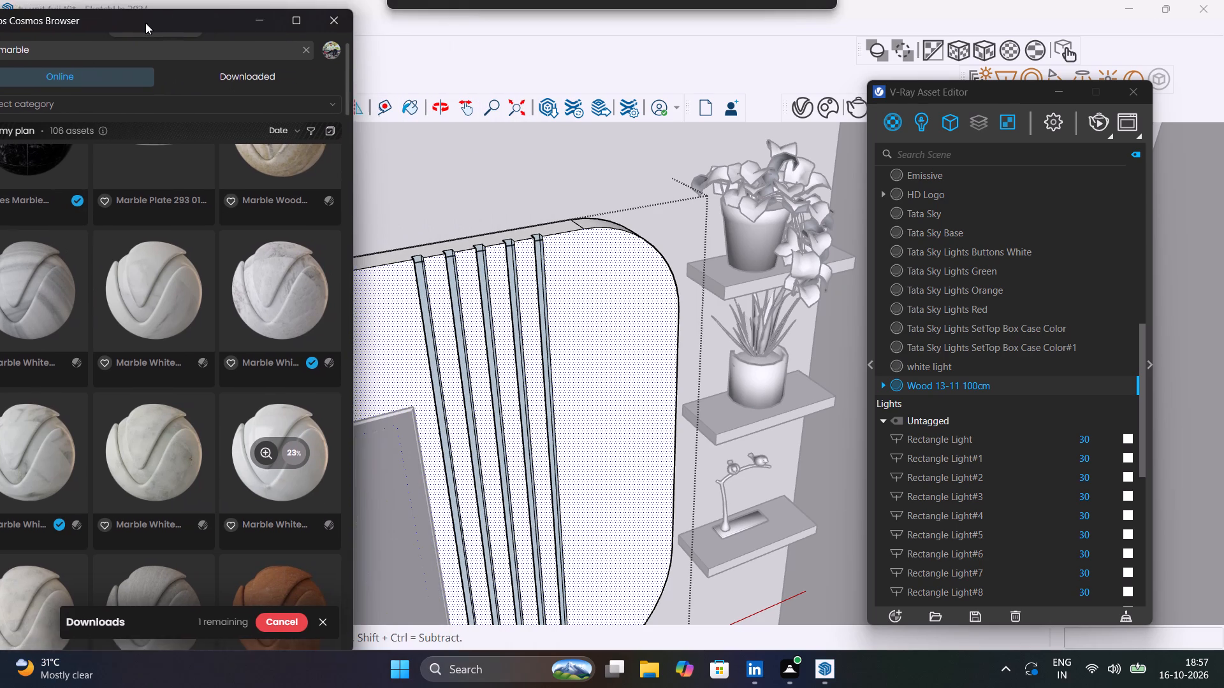
left_click_drag(145, 23, 116, 32)
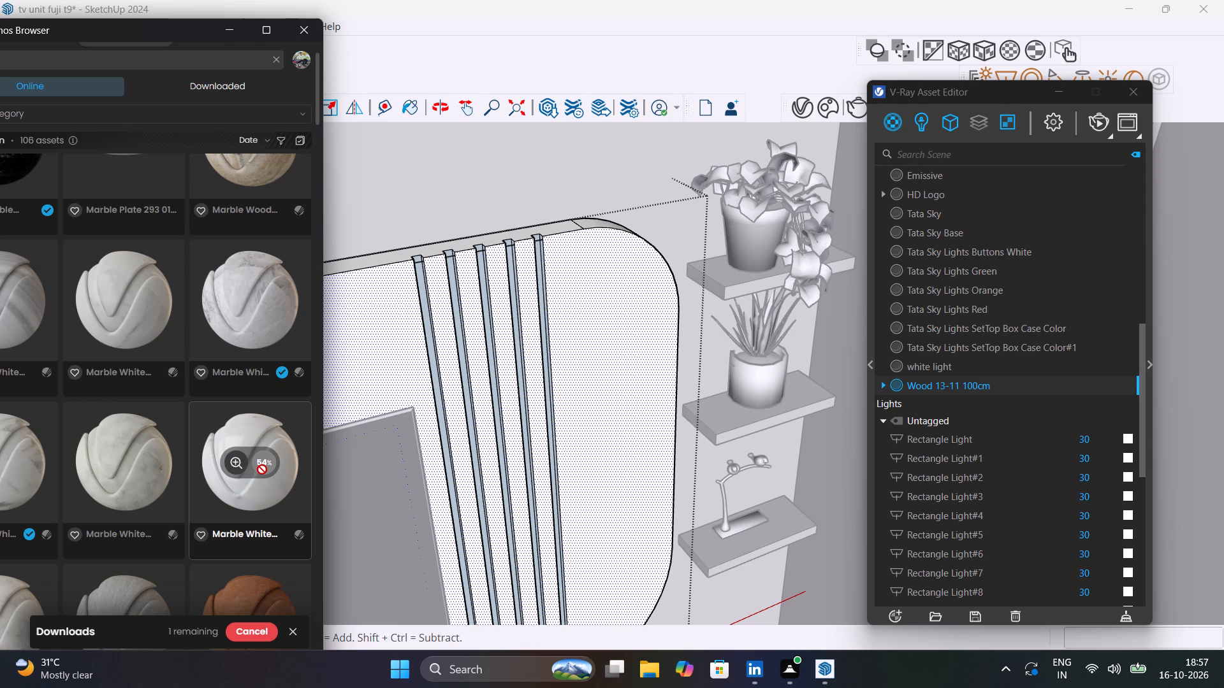
Import Marble White 501 36.79cm from Chaos Cosmos into the scene's materials.
scroll(459, 431, "down", 8)
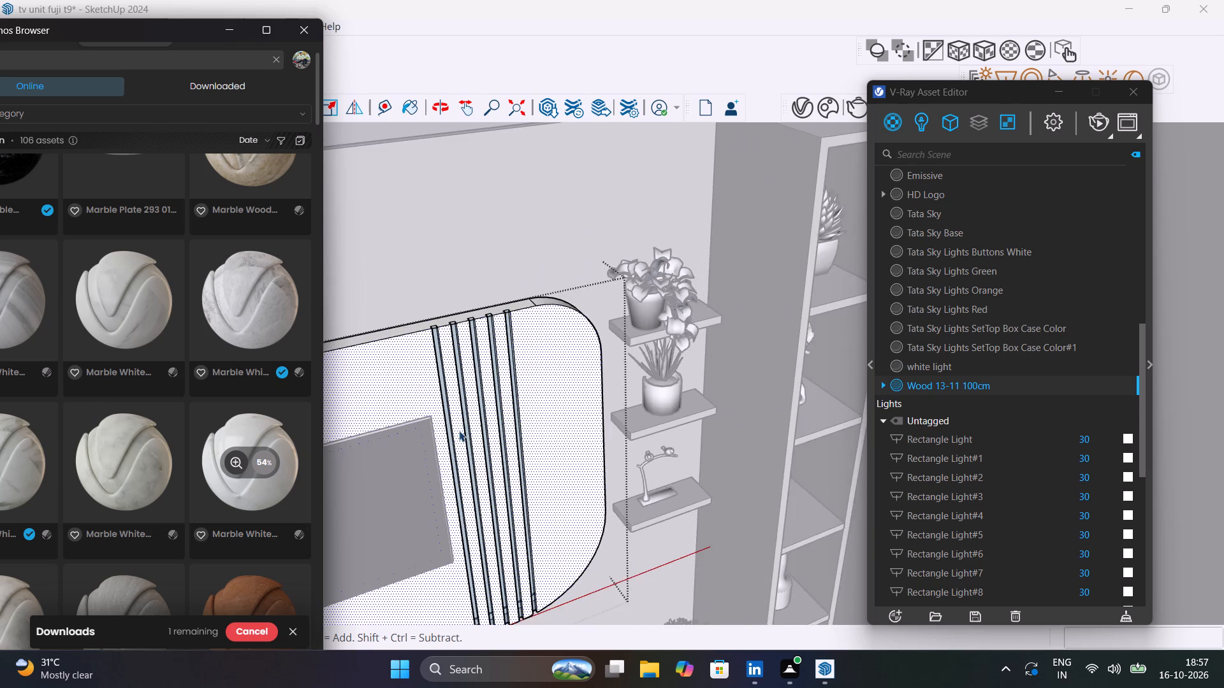
scroll(459, 431, "down", 4)
middle_click_drag(527, 396, 700, 327, "shift")
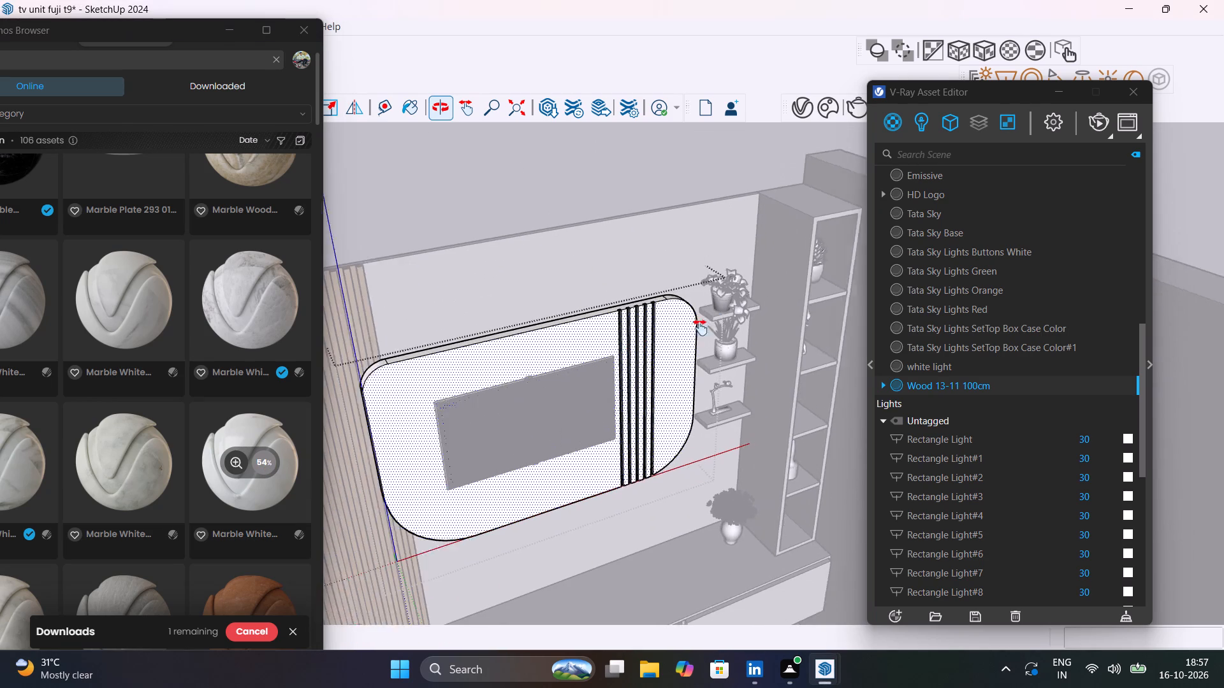
middle_click_drag(700, 327, 740, 313, "shift")
scroll(502, 367, "up", 4)
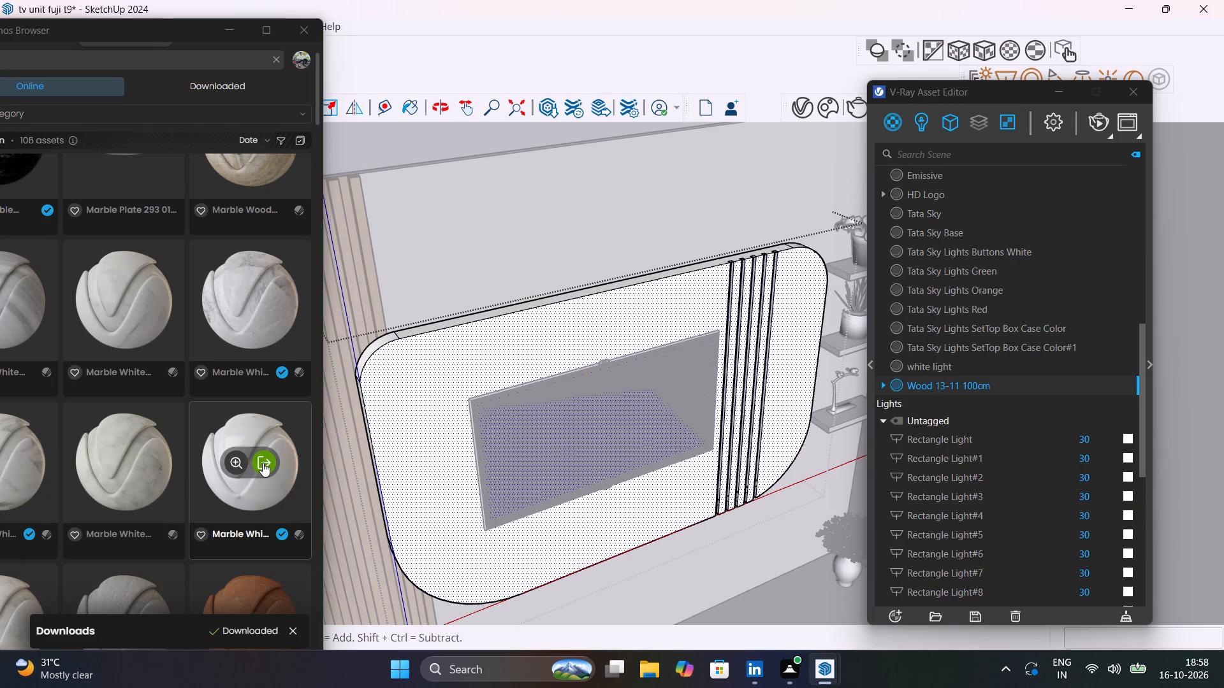
left_click(263, 462)
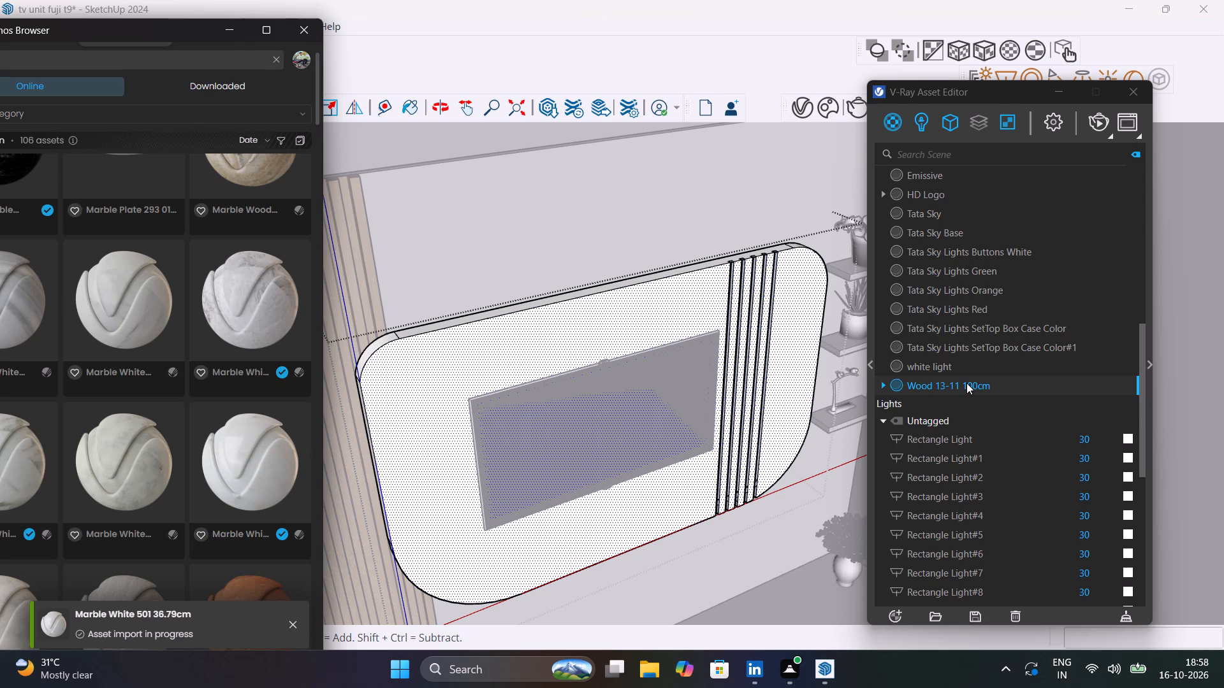
left_click(266, 468)
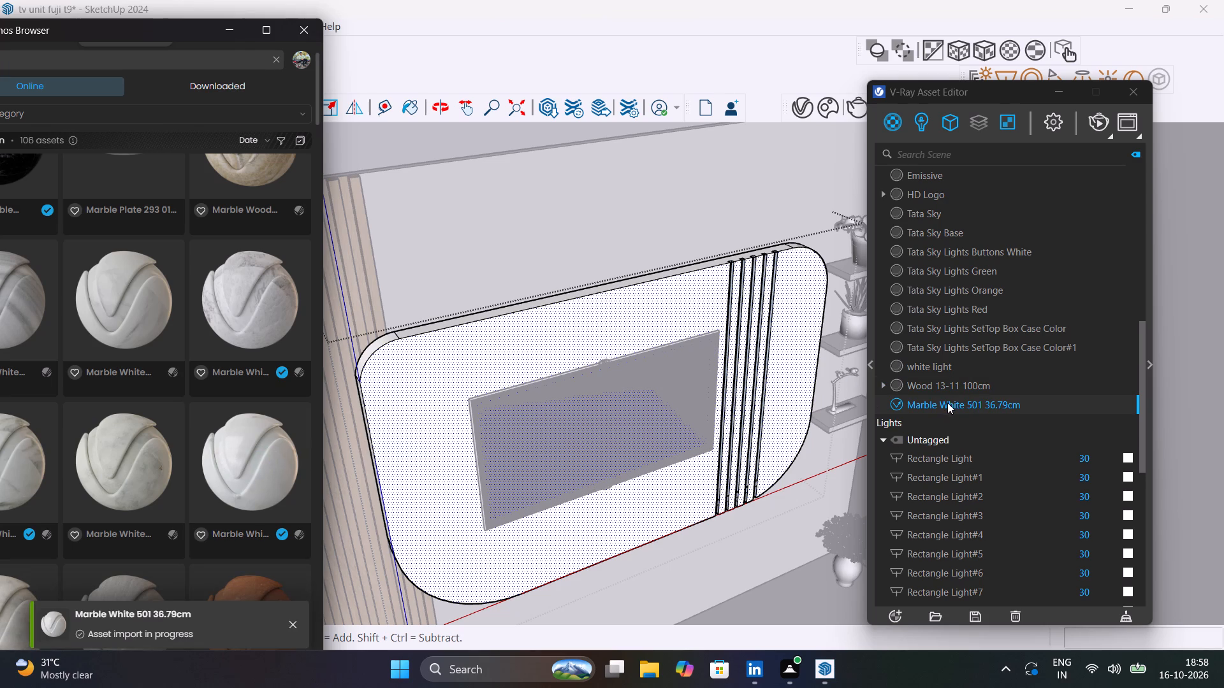
Apply Marble White 501 36.79cm to the selected front faces of the rounded panel.
right_click(947, 403)
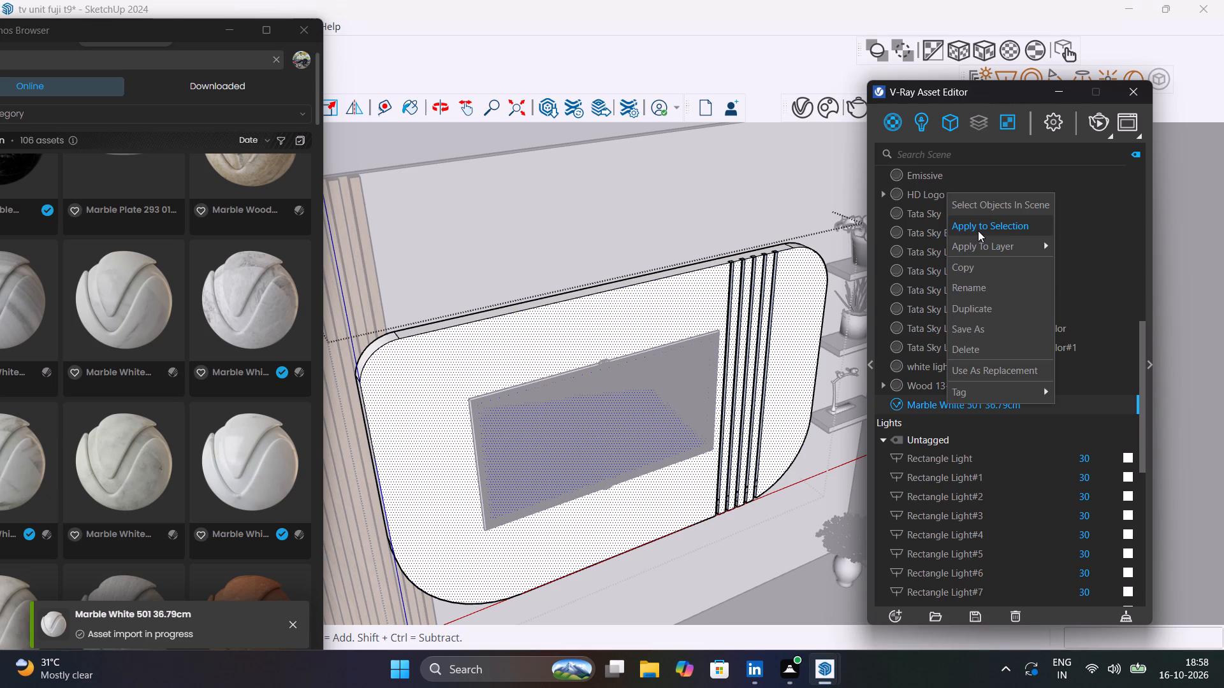
left_click(978, 231)
Select only the large front face behind the TV and apply Marble White 501 36.79cm to it.
left_click(512, 340)
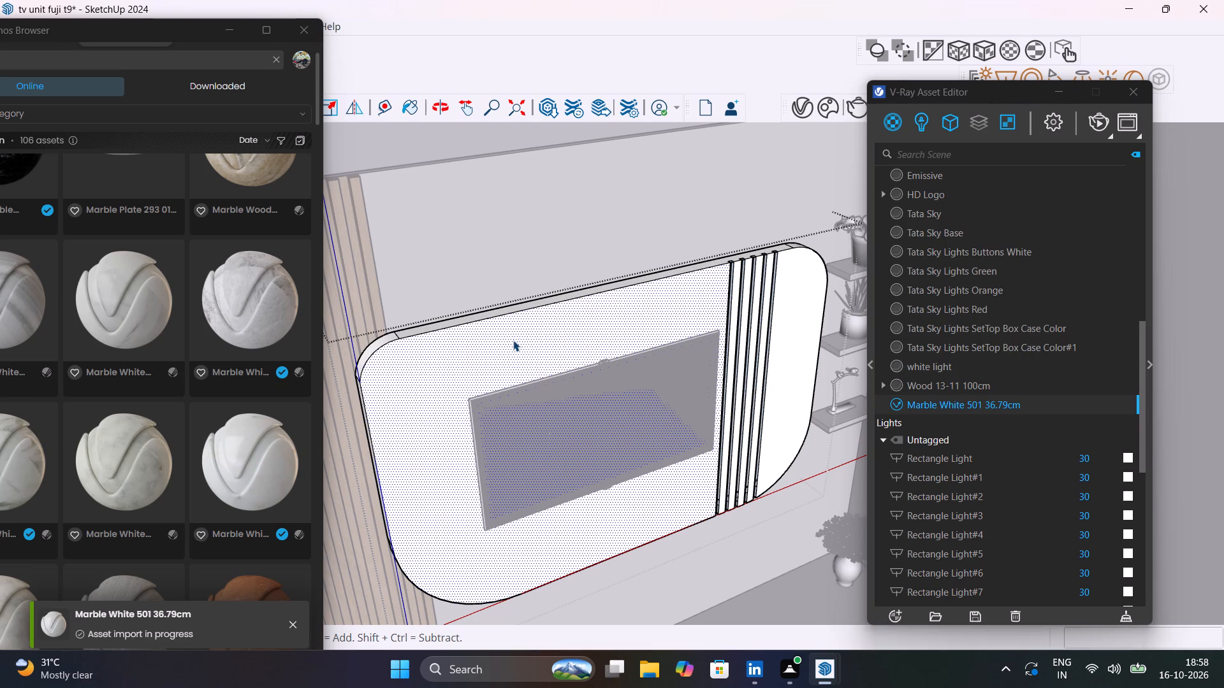
left_click(513, 340)
double_click(514, 346)
left_click(514, 346)
left_click(519, 348)
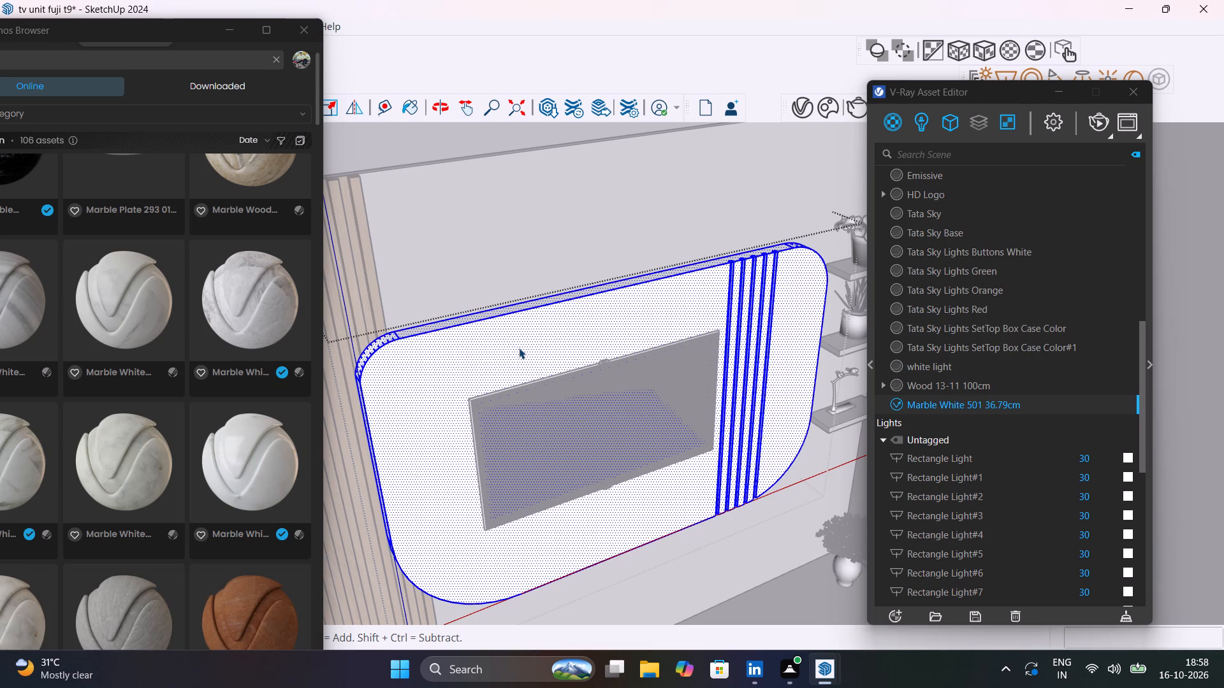
left_click(519, 348)
right_click(922, 406)
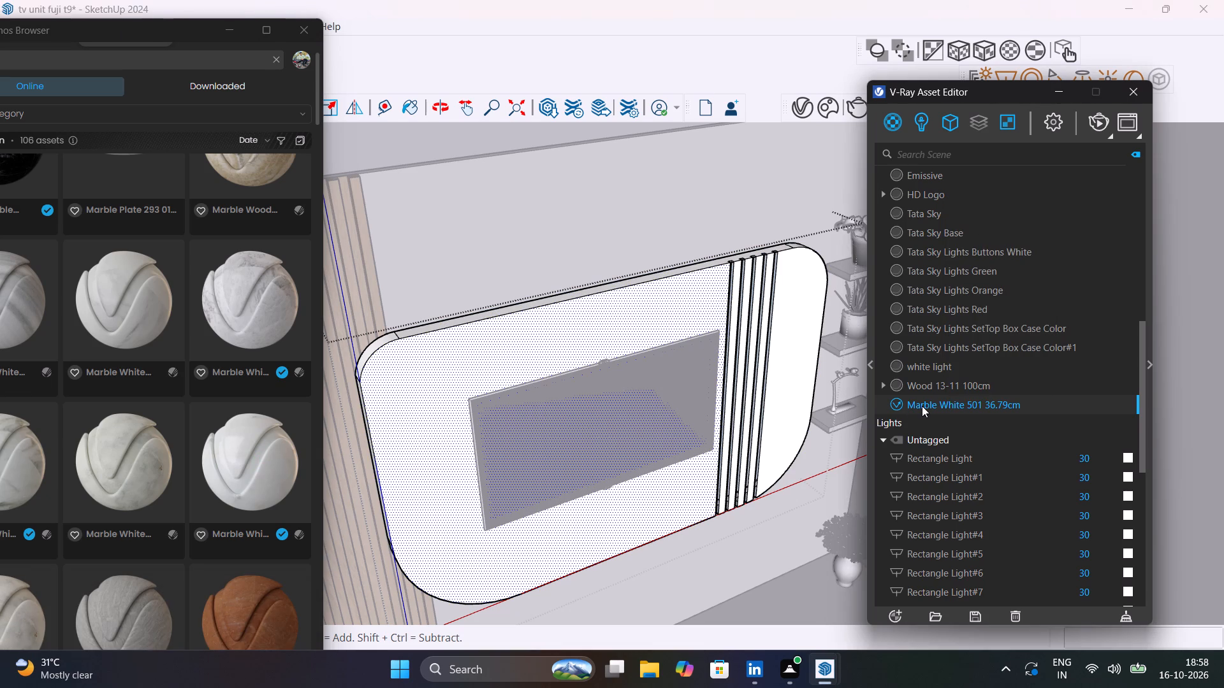
left_click(963, 231)
Apply Marble White 501 36.79cm to the panel's end face beside the small shelves and leave the group.
left_click(790, 328)
right_click(926, 404)
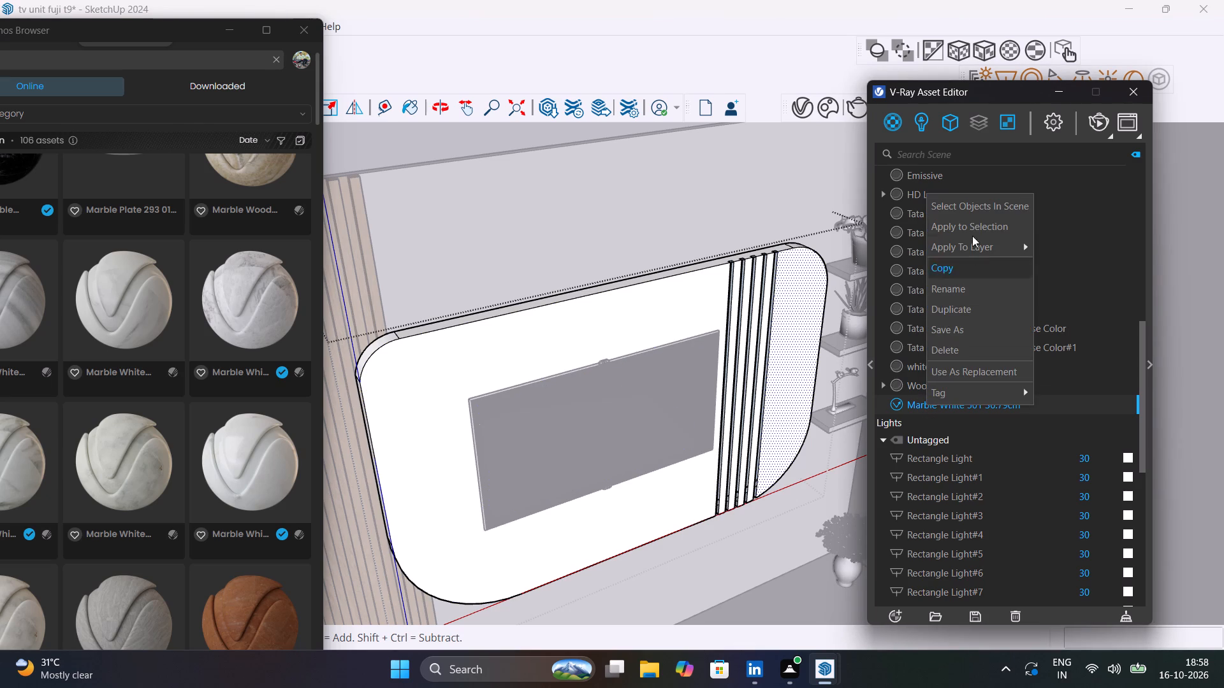
left_click(982, 226)
scroll(789, 373, "down", 8)
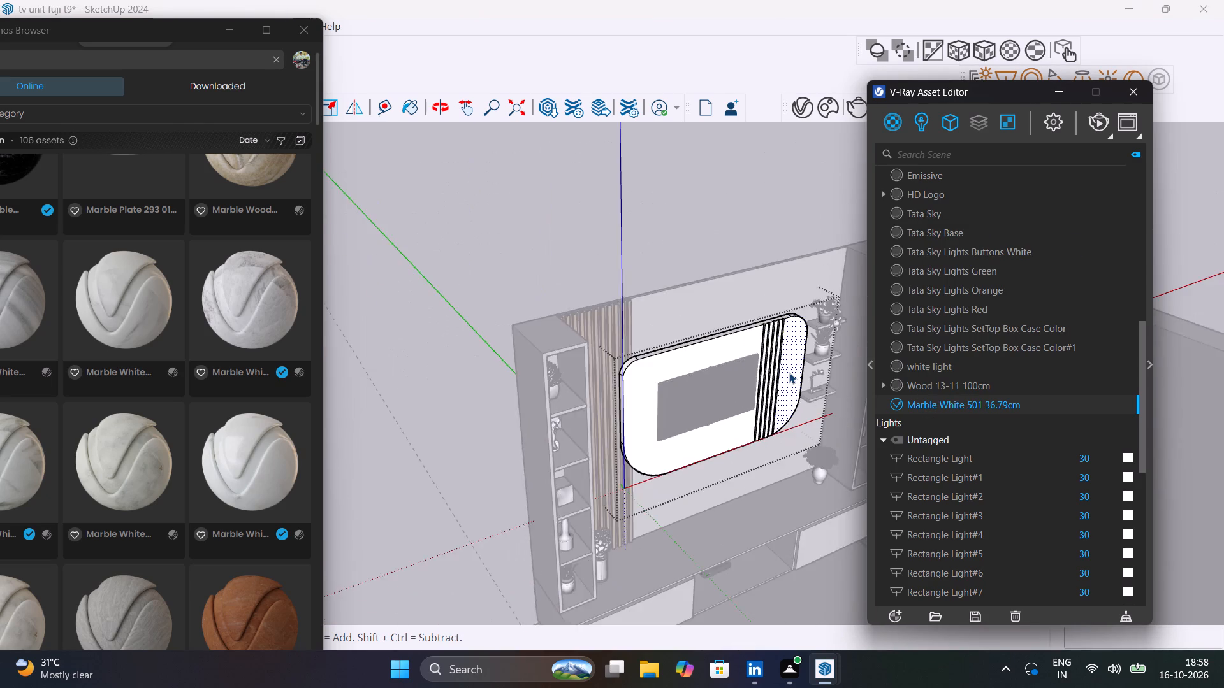
scroll(789, 373, "down", 4)
left_click(761, 272)
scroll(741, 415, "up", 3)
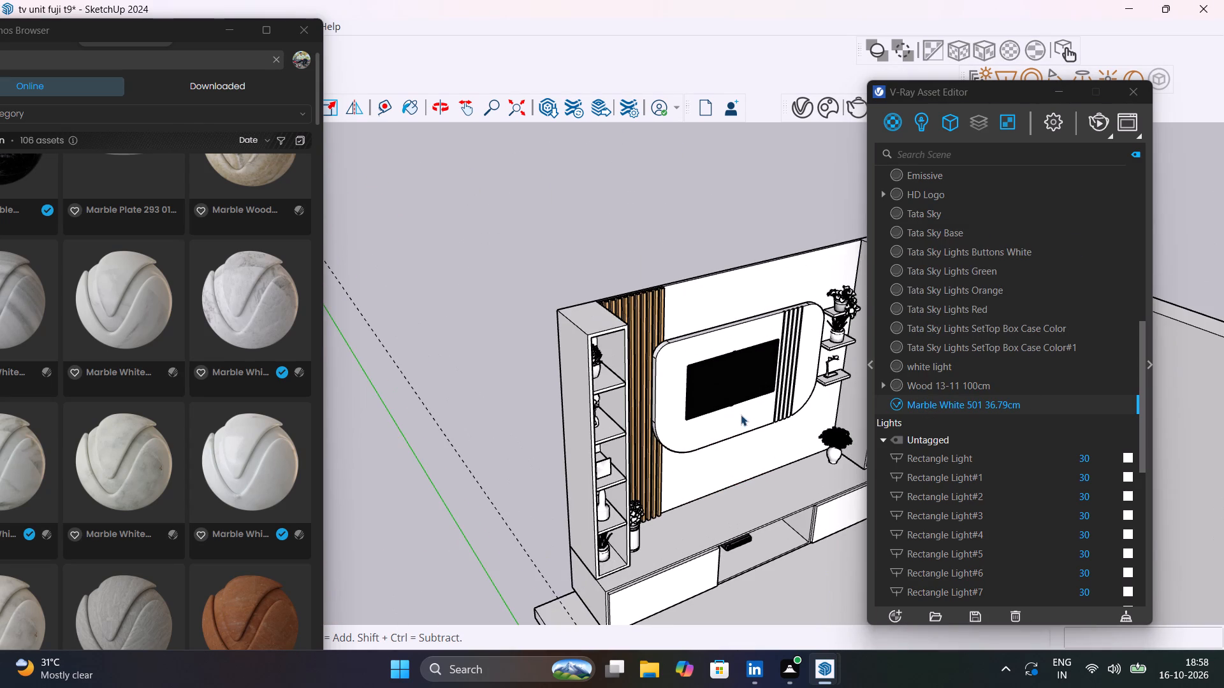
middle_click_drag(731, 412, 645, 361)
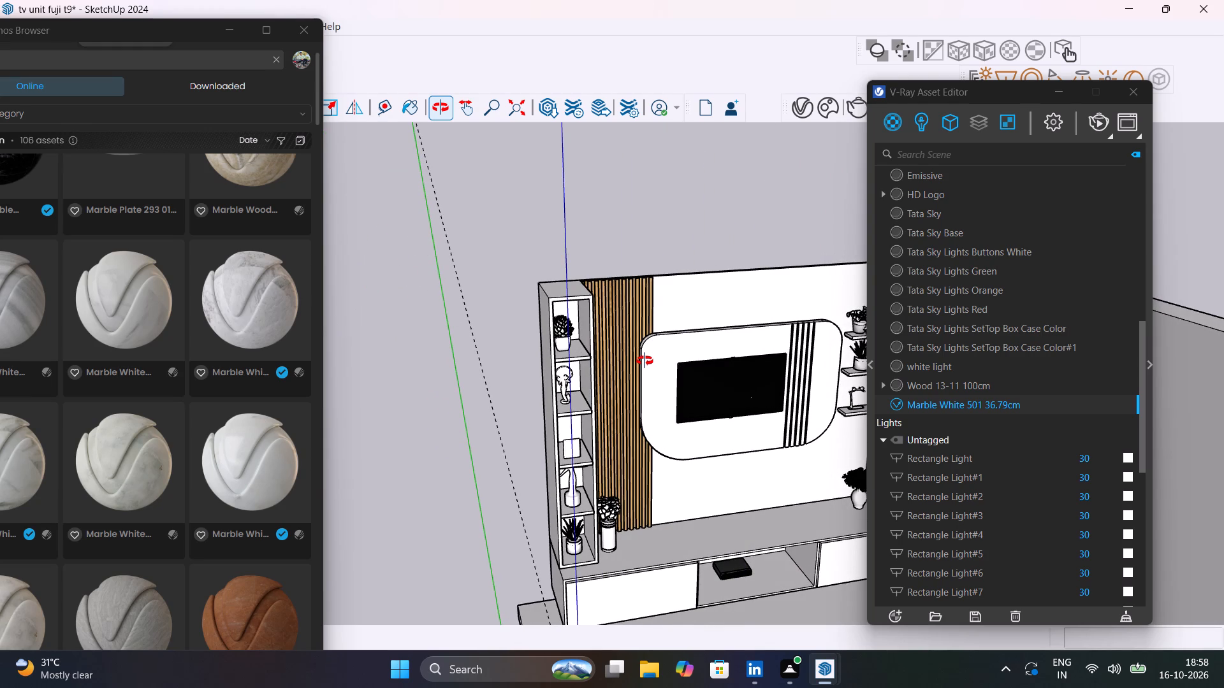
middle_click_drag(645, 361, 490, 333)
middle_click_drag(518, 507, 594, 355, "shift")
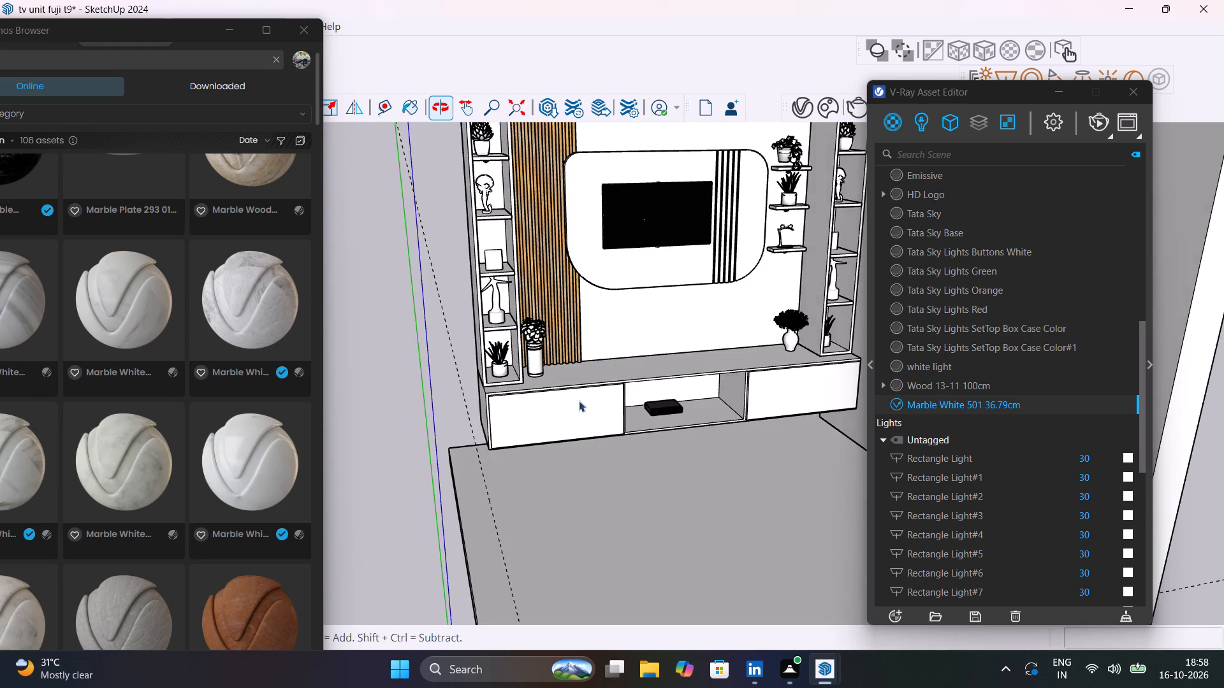
Open the TV cabinet group and apply Marble White 501 36.79cm to the drawer front on the fluted-strip side.
scroll(578, 425, "up", 6)
middle_click_drag(579, 425, 634, 412)
left_click(547, 415)
scroll(510, 406, "up", 2)
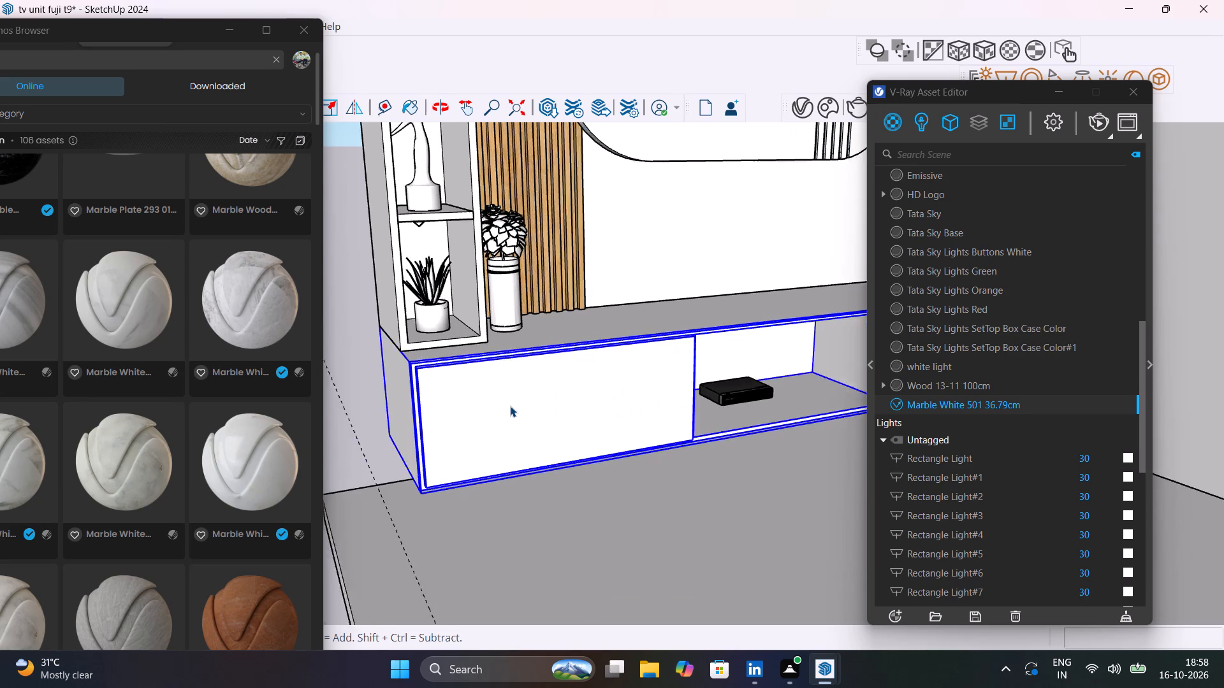
scroll(510, 406, "up", 2)
triple_click(510, 406)
left_click(510, 406)
left_click(510, 406)
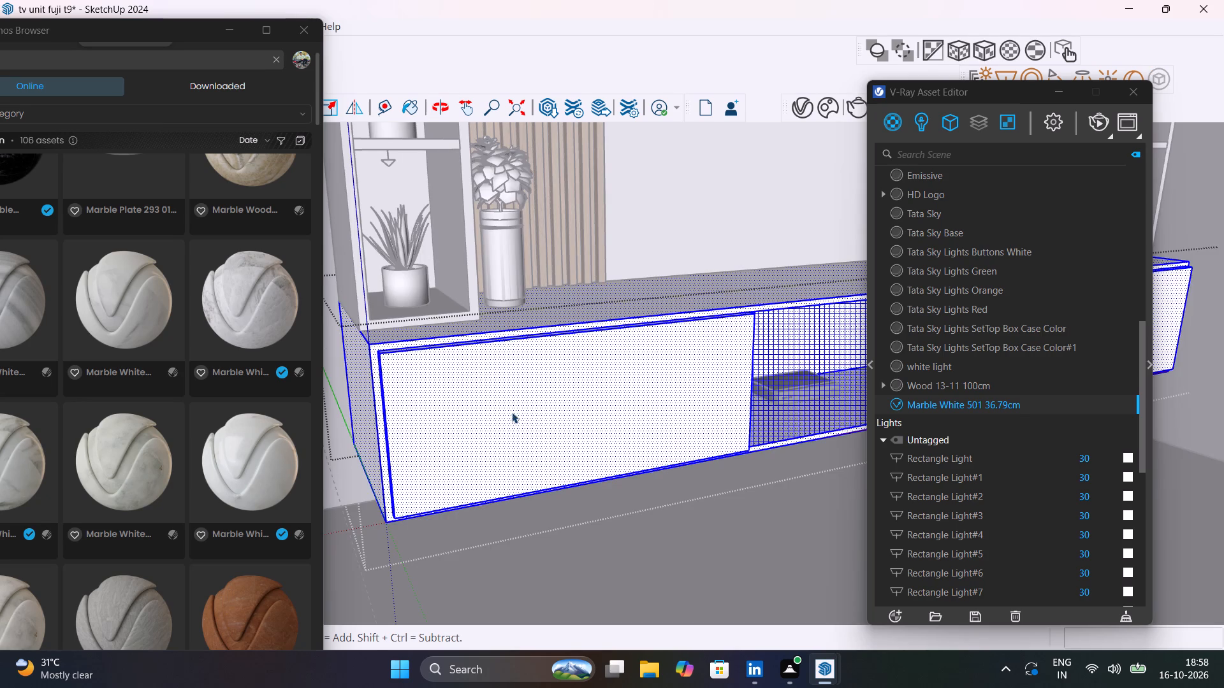
left_click(527, 418)
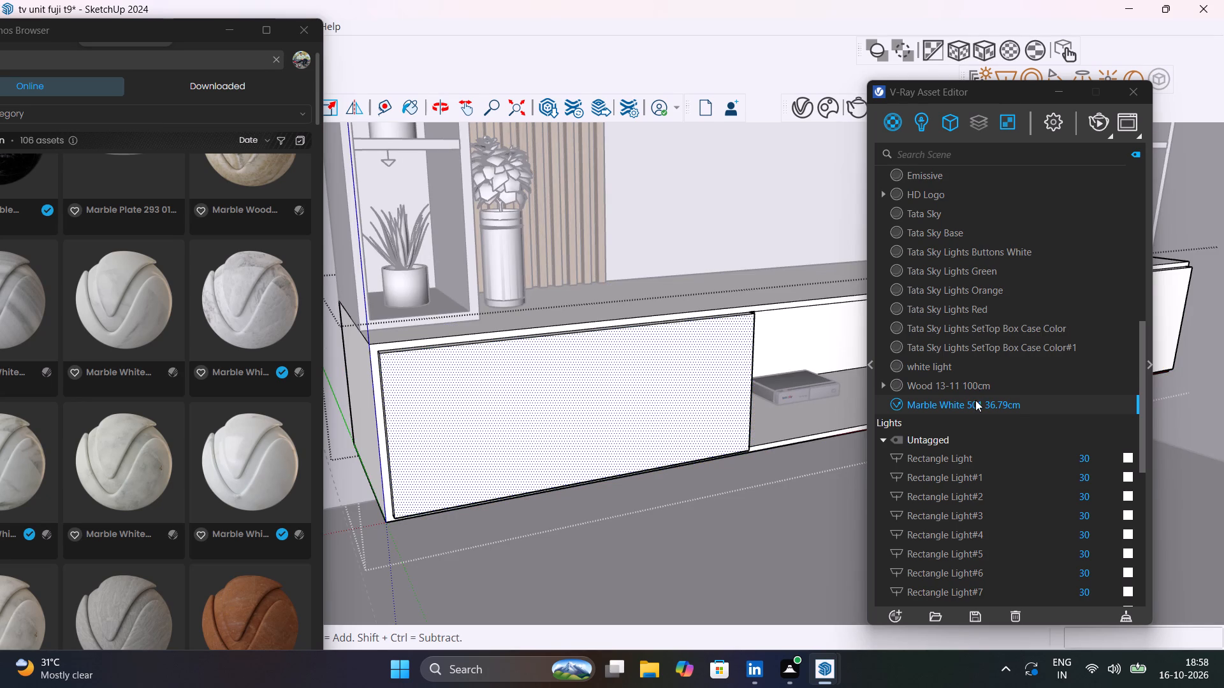
right_click(975, 400)
left_click(1010, 231)
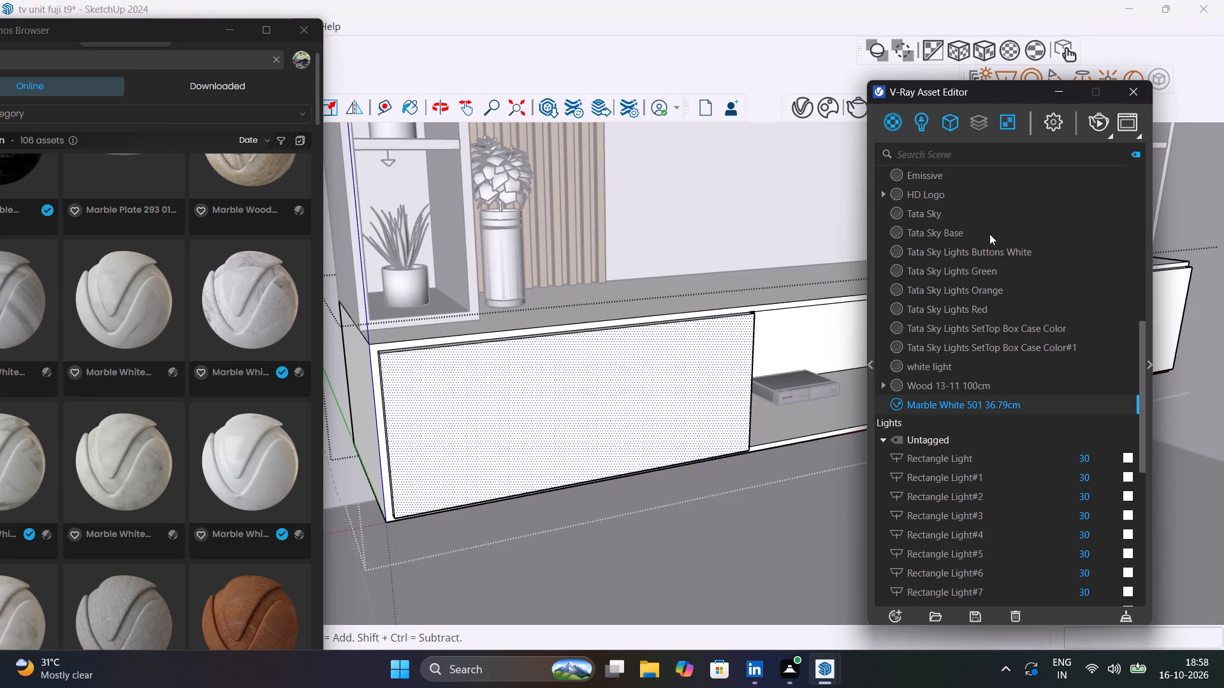
Apply Marble White 501 36.79cm to the cabinet's other drawer front, on the side-wall end, and leave the group.
scroll(724, 404, "down", 6)
middle_click_drag(725, 405, 375, 480)
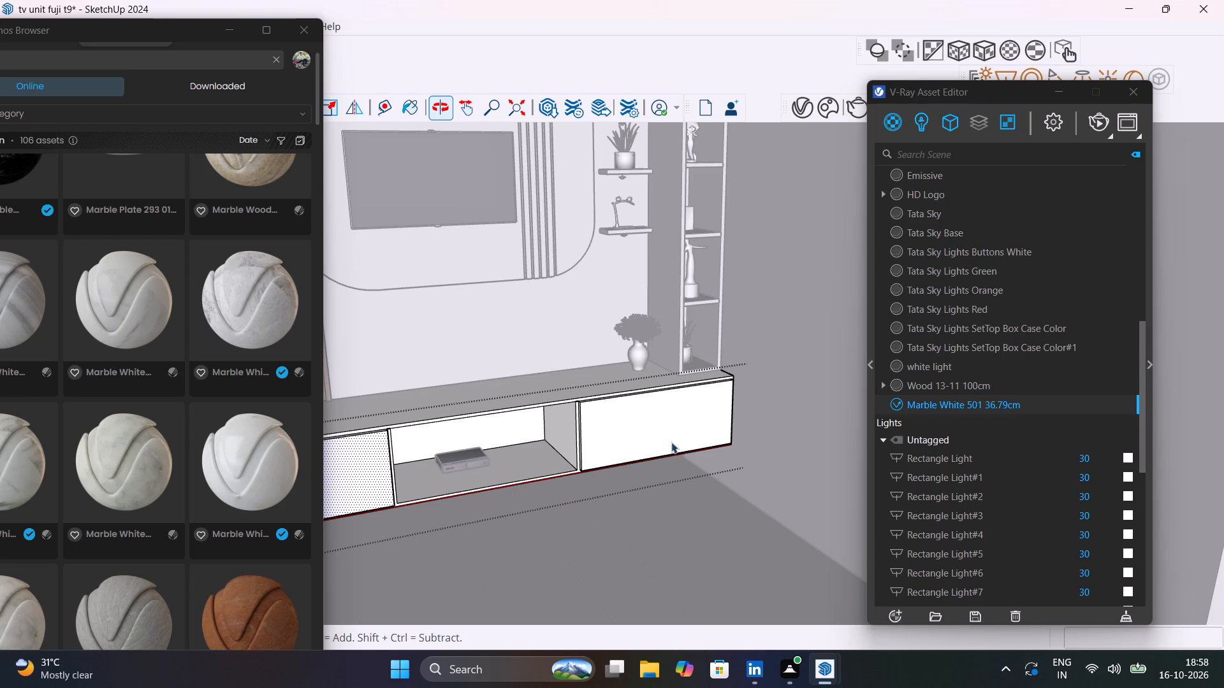
left_click(652, 425)
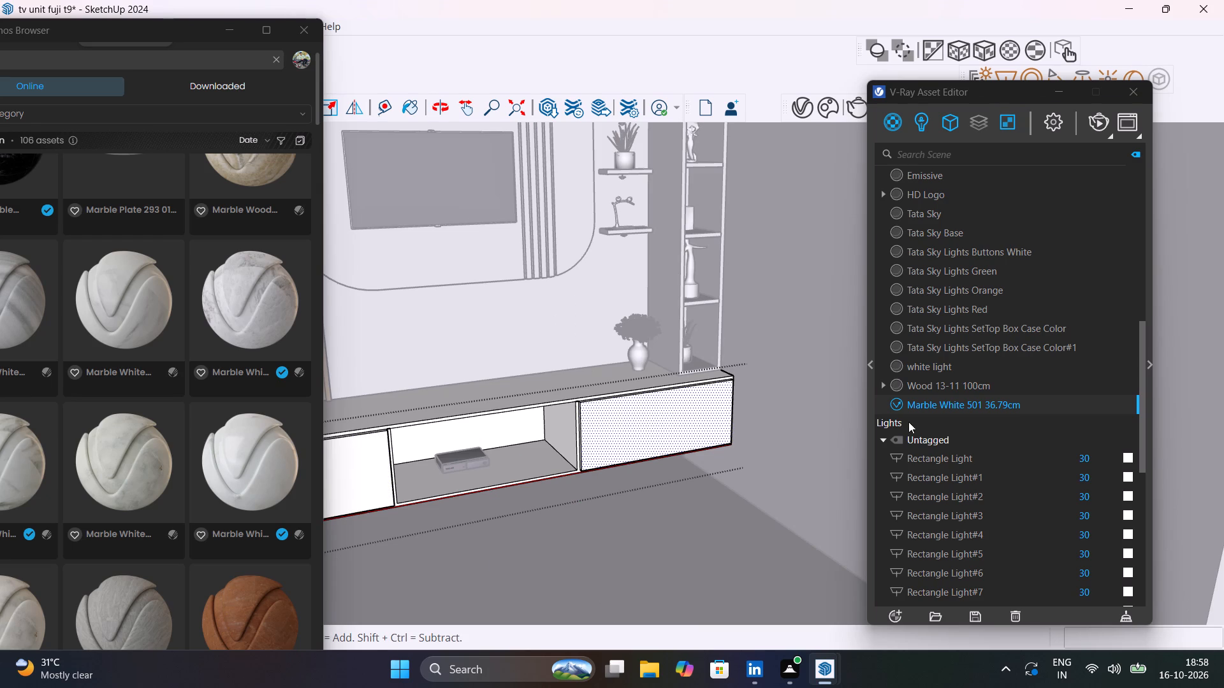
right_click(943, 406)
left_click(977, 234)
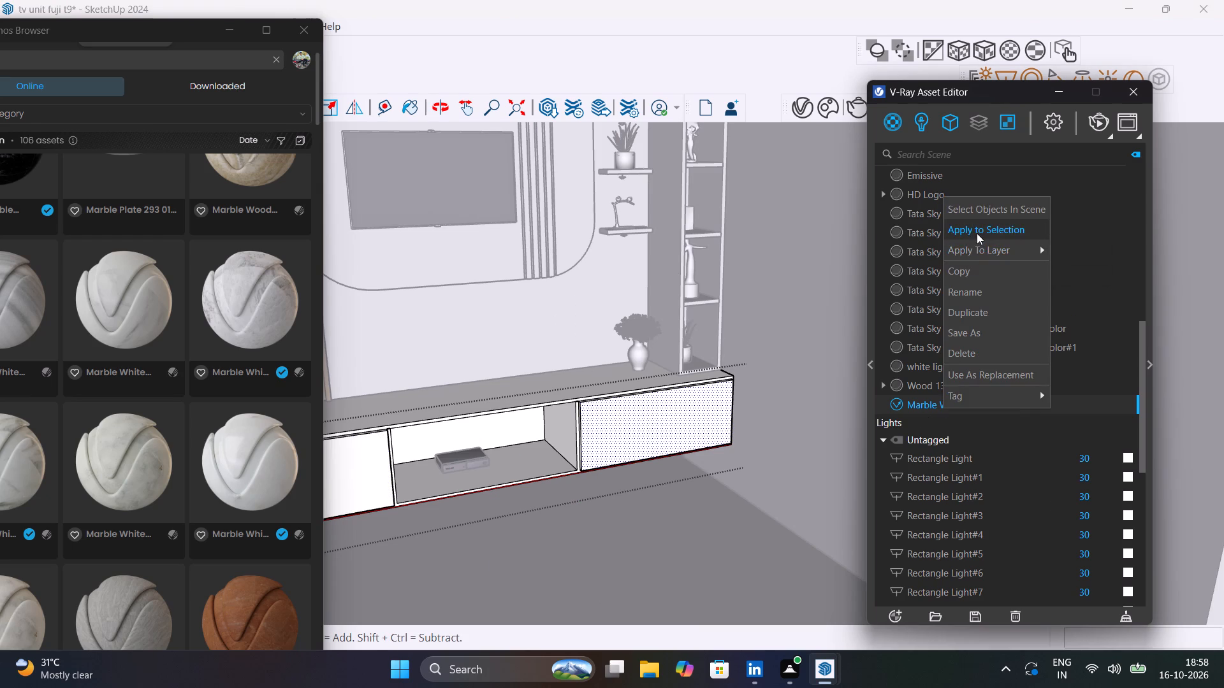
scroll(692, 402, "down", 14)
left_click(495, 313)
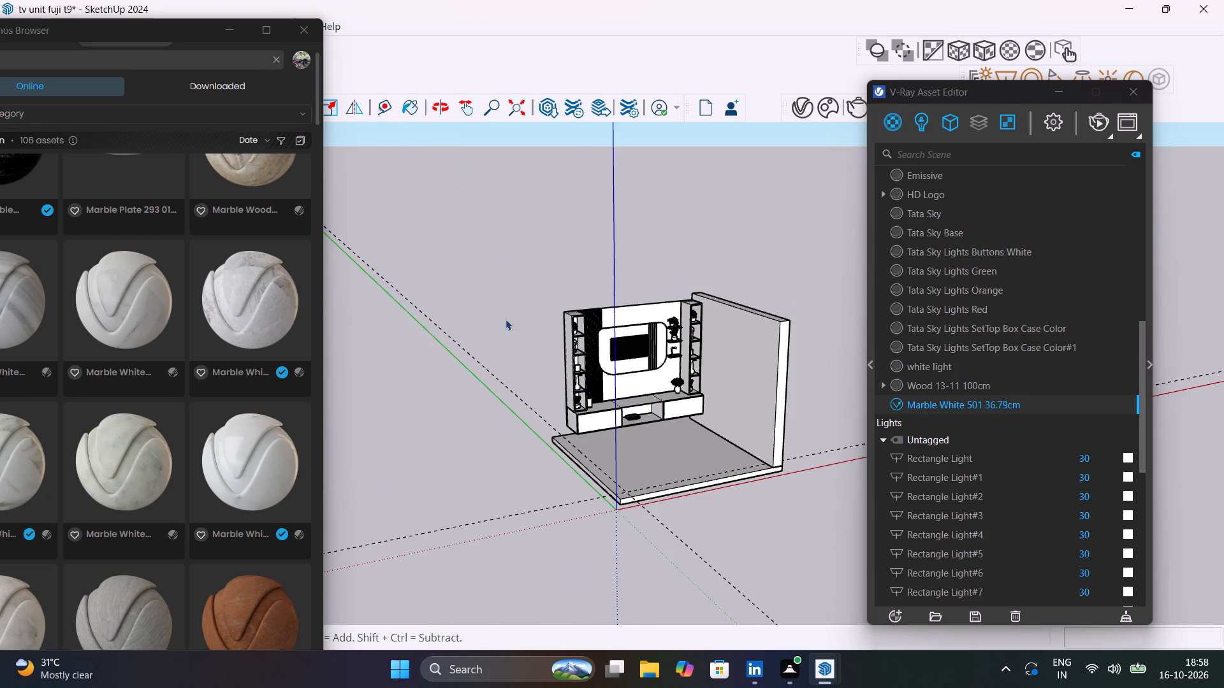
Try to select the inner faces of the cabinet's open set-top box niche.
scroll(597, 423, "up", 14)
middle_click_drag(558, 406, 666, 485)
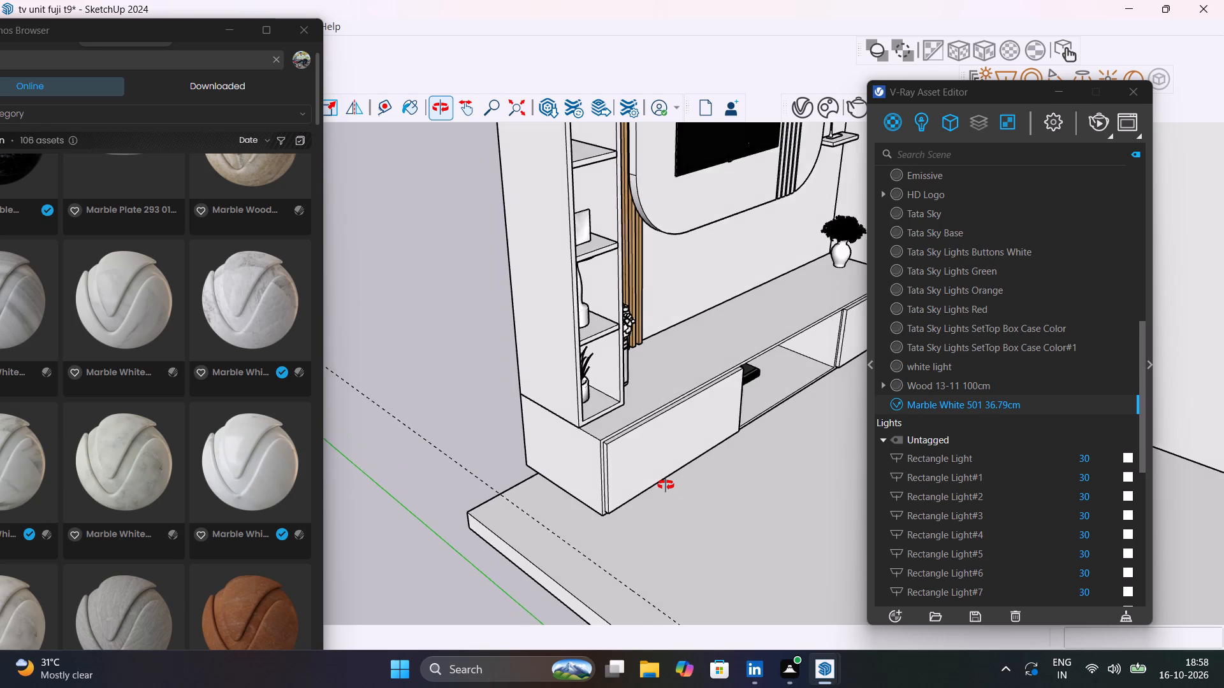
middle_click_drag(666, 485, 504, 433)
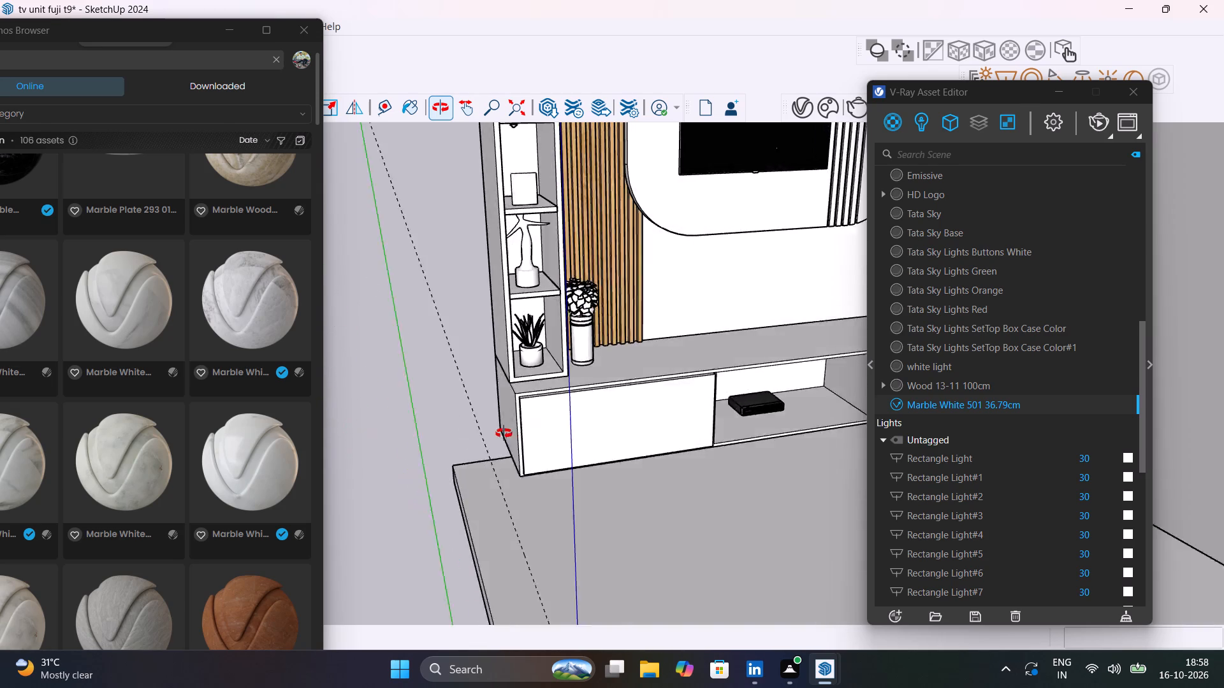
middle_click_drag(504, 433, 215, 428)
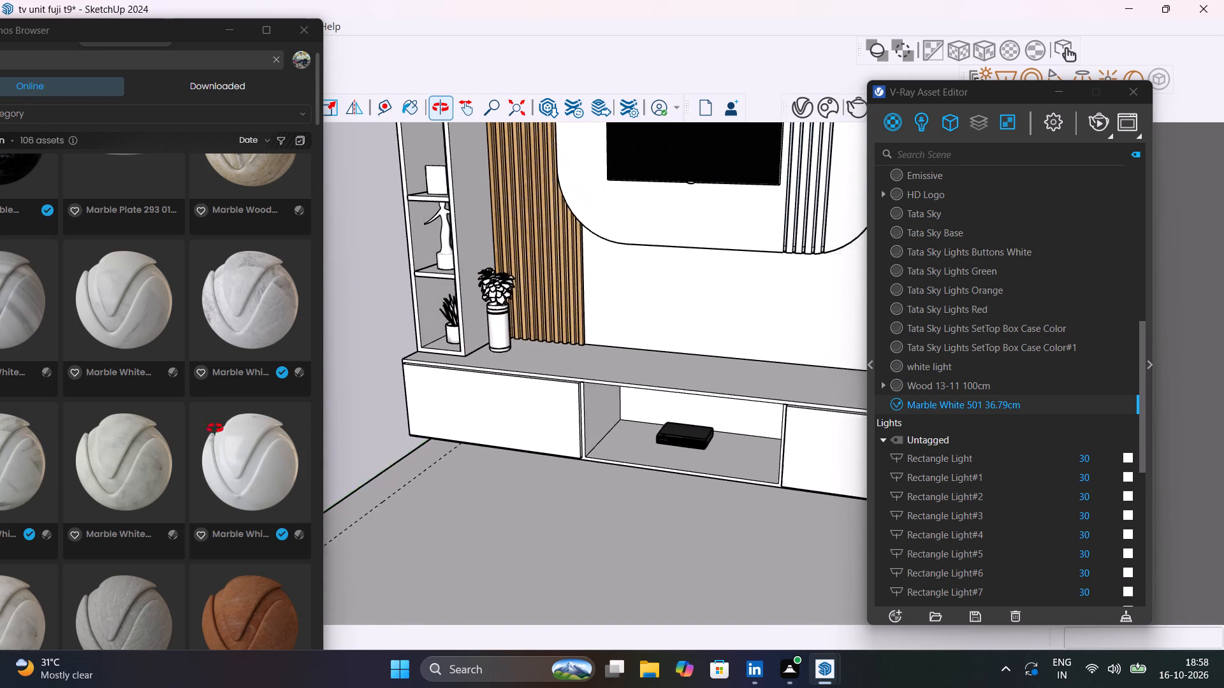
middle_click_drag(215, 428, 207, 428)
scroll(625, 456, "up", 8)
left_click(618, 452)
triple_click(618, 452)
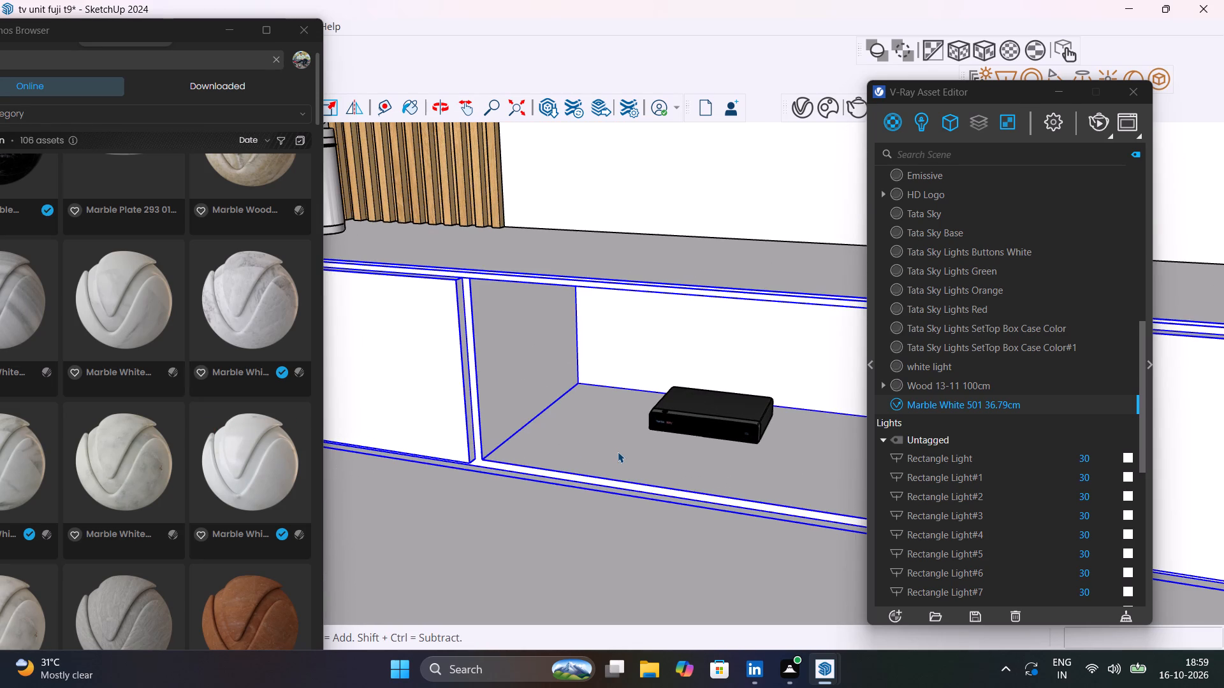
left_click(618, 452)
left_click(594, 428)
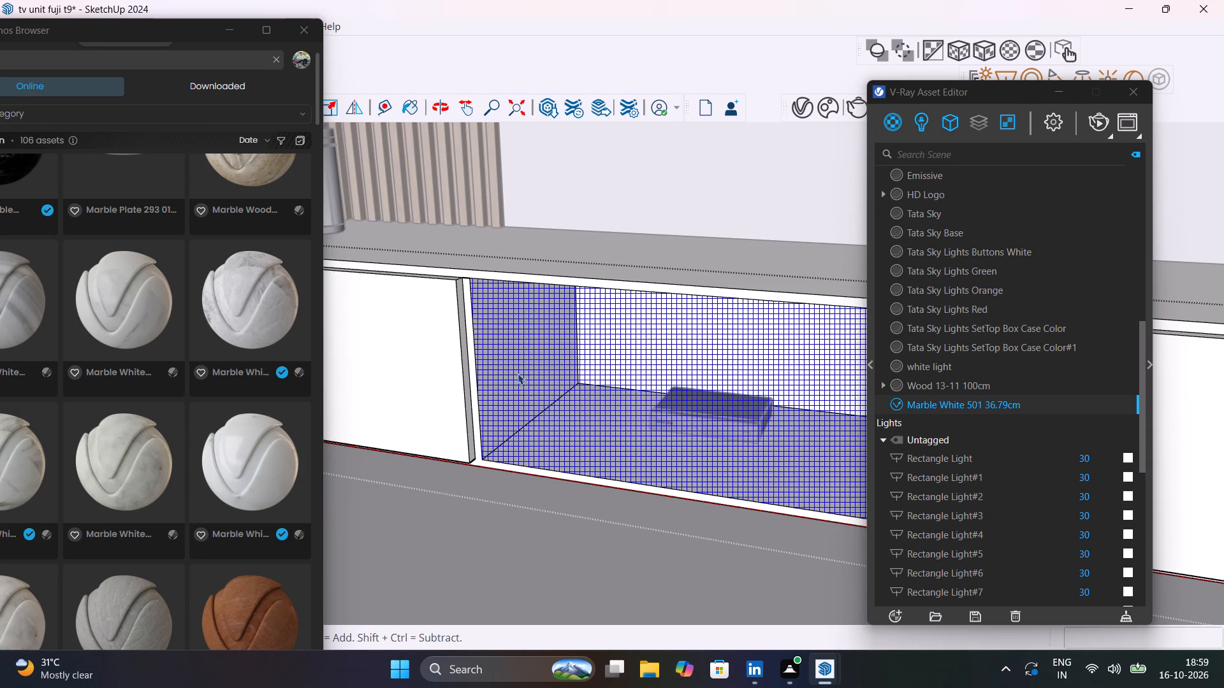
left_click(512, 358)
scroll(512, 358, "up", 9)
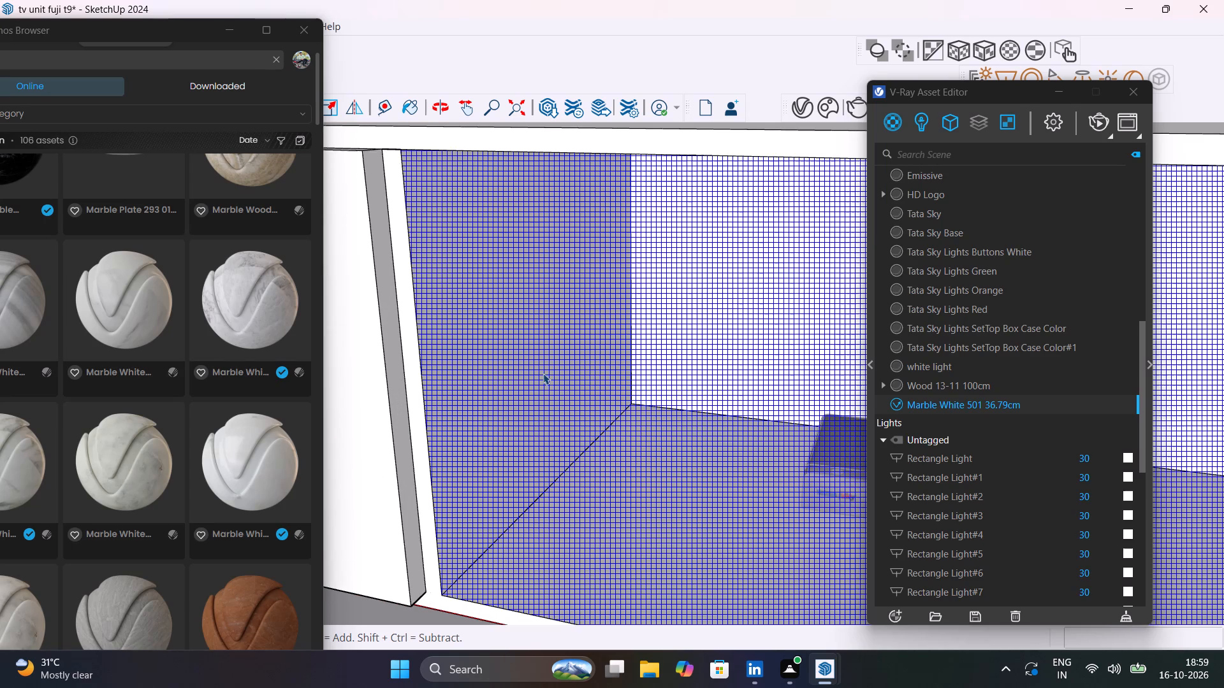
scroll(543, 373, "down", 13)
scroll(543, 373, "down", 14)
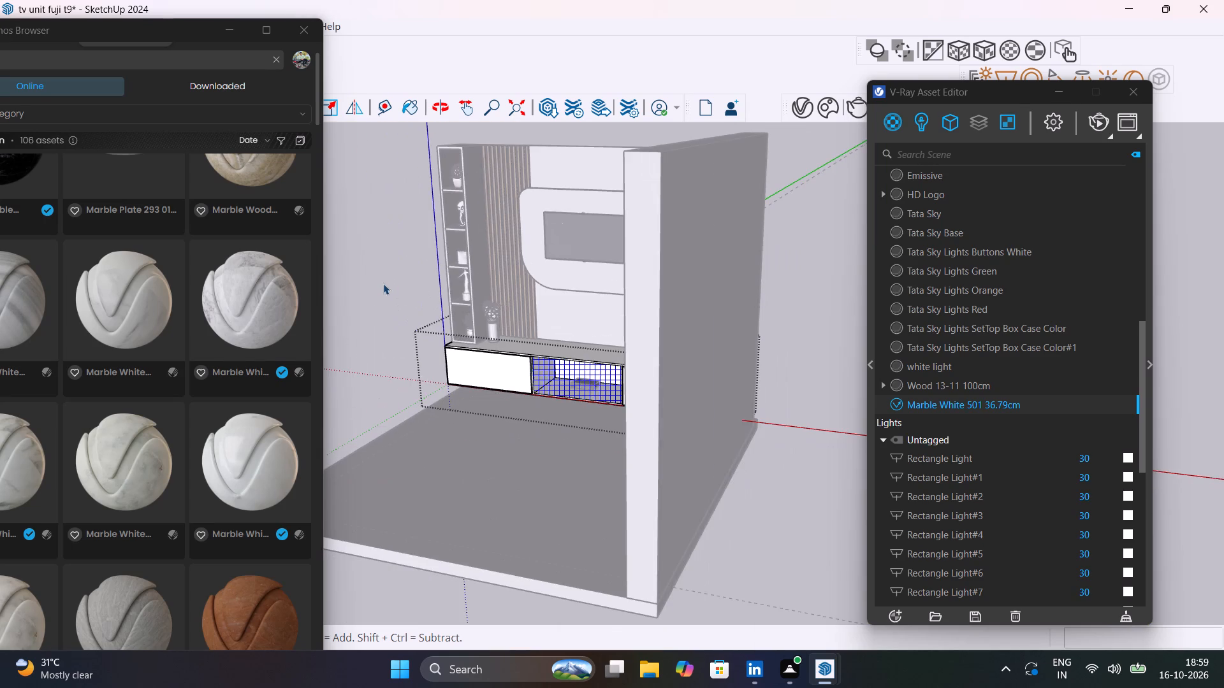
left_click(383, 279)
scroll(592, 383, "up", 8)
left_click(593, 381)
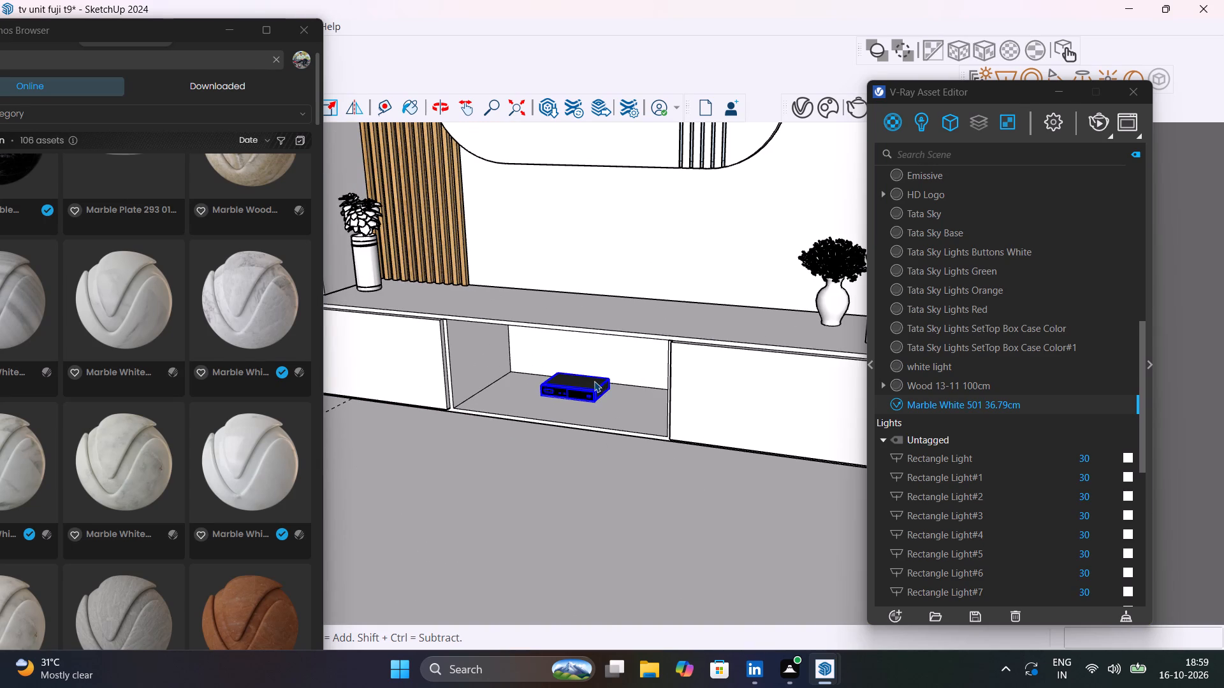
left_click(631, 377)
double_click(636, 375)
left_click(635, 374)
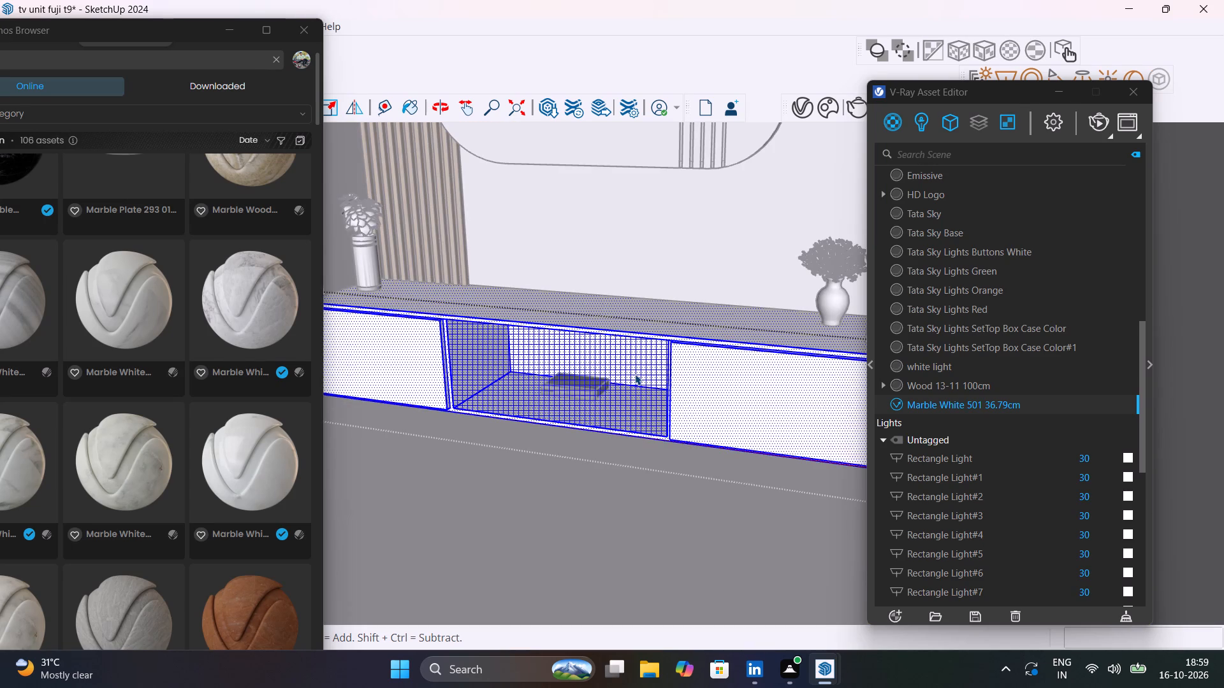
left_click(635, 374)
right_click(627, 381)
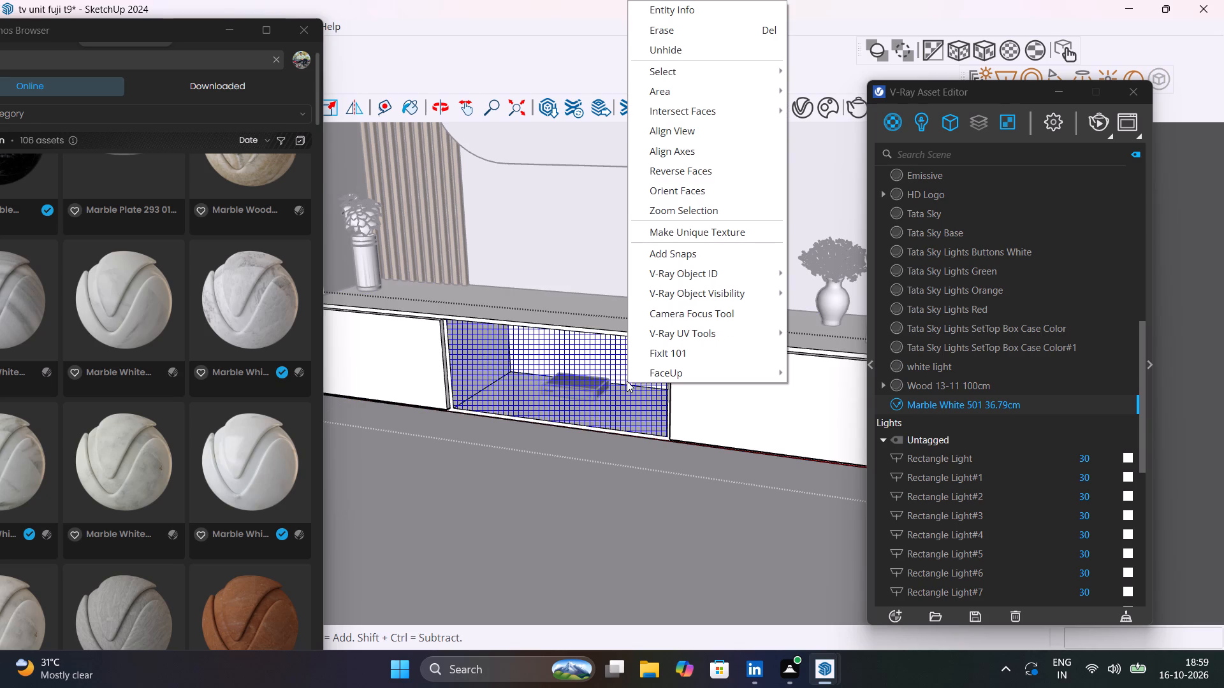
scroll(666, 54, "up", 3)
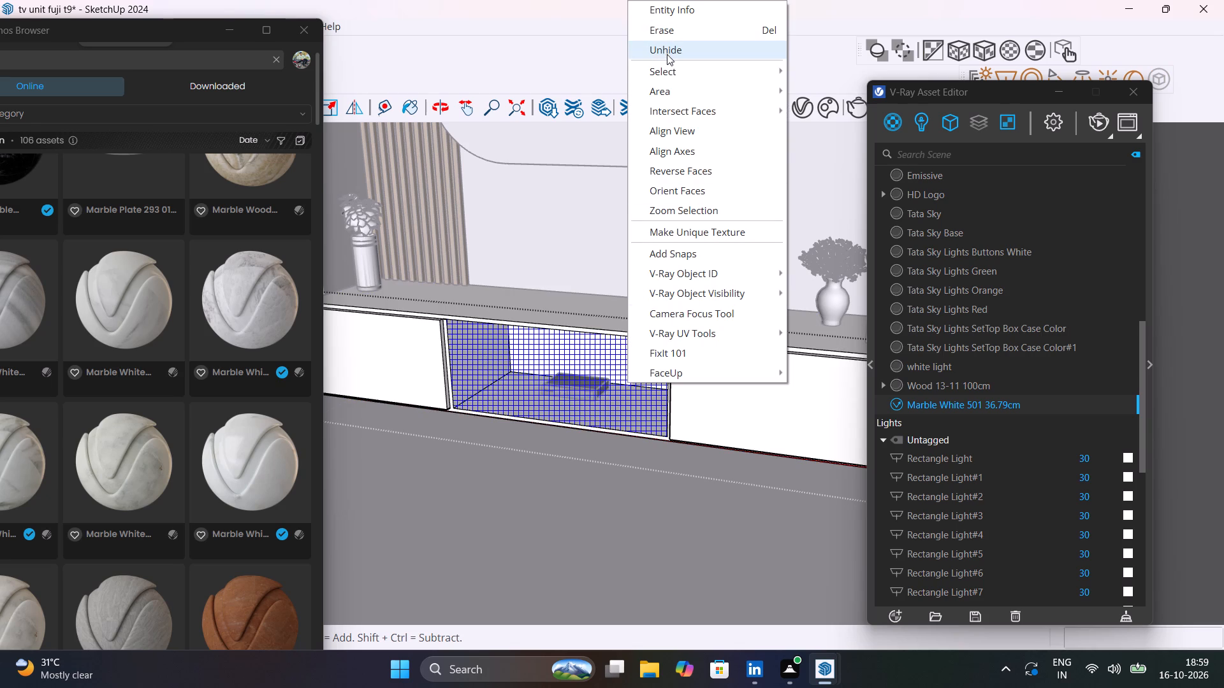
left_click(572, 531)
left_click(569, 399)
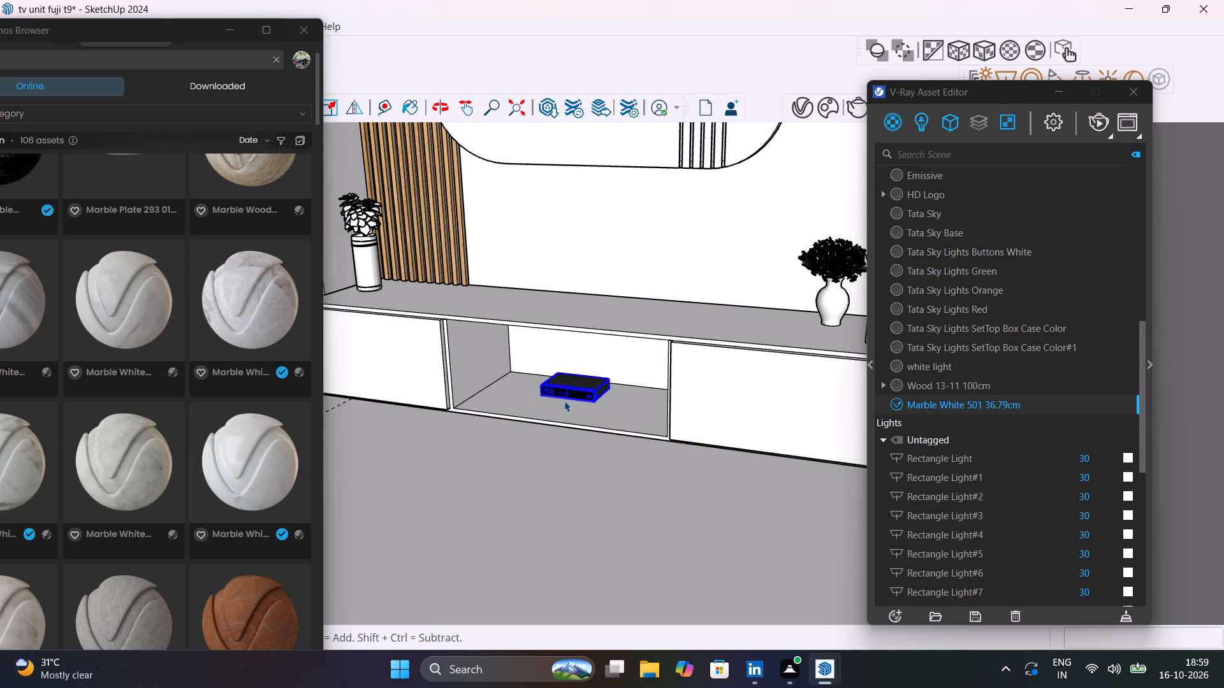
Open the TV cabinet group and try to select the set-top box niche's inner side wall nearest the fluted strips.
scroll(564, 401, "up", 7)
middle_click_drag(444, 313, 533, 326)
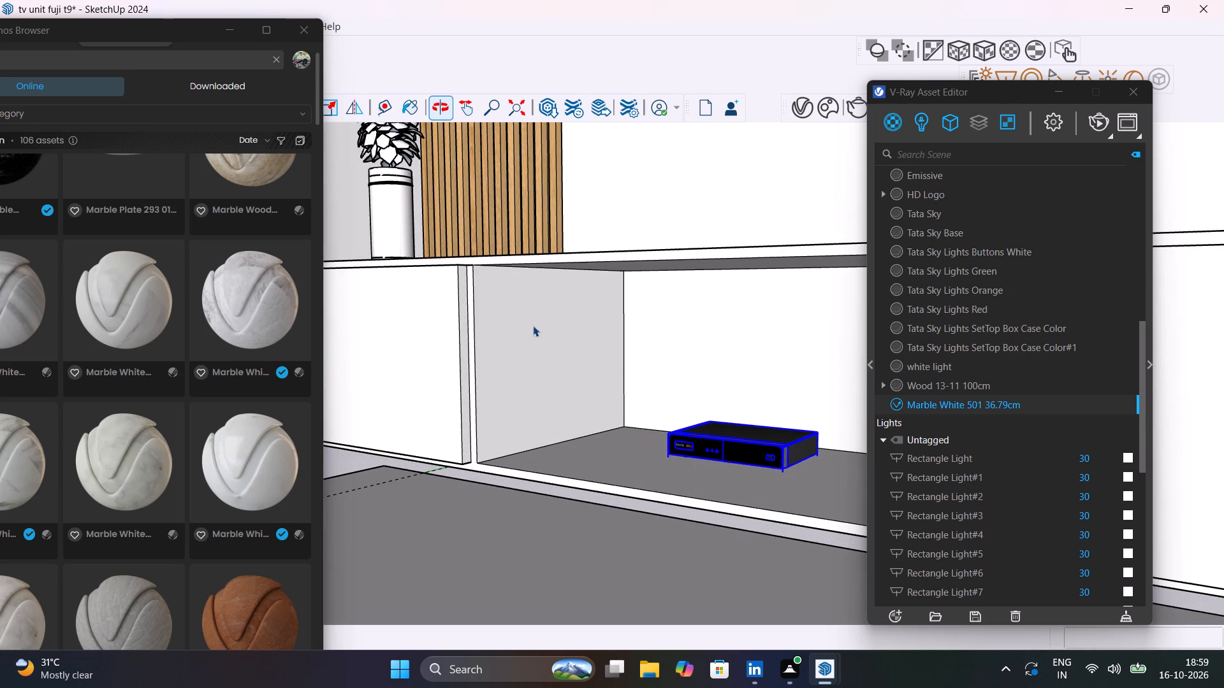
left_click(534, 326)
double_click(537, 325)
left_click(537, 325)
left_click(537, 325)
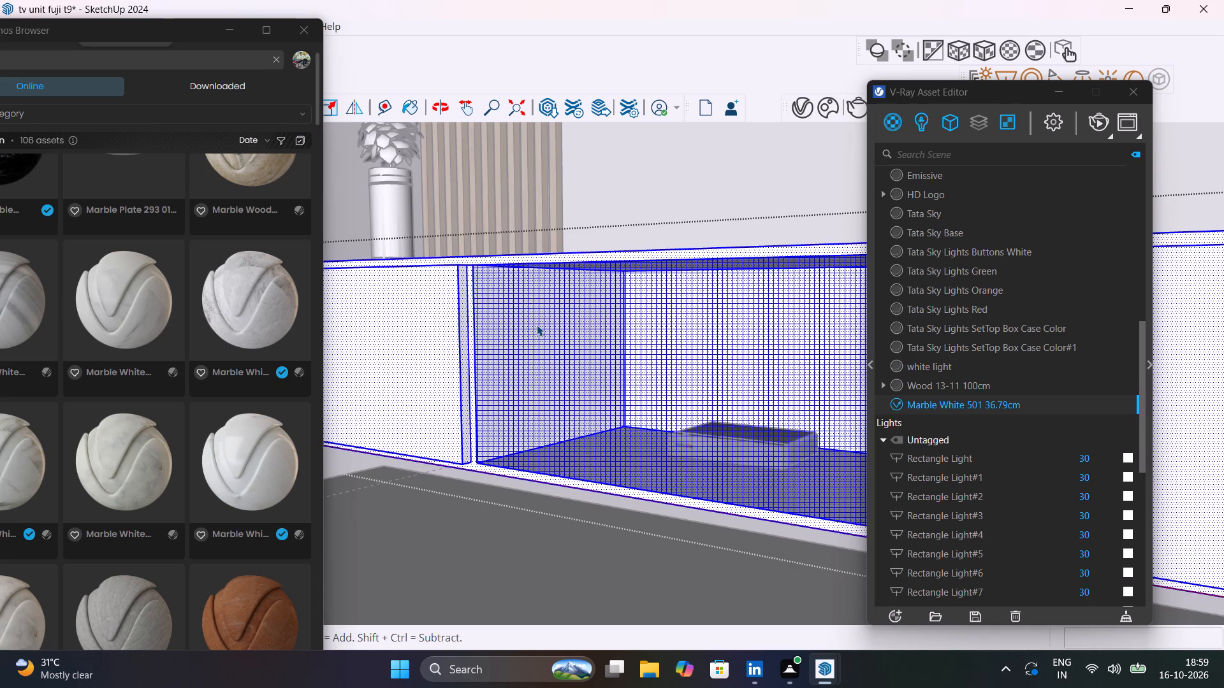
left_click(537, 325)
scroll(537, 325, "up", 11)
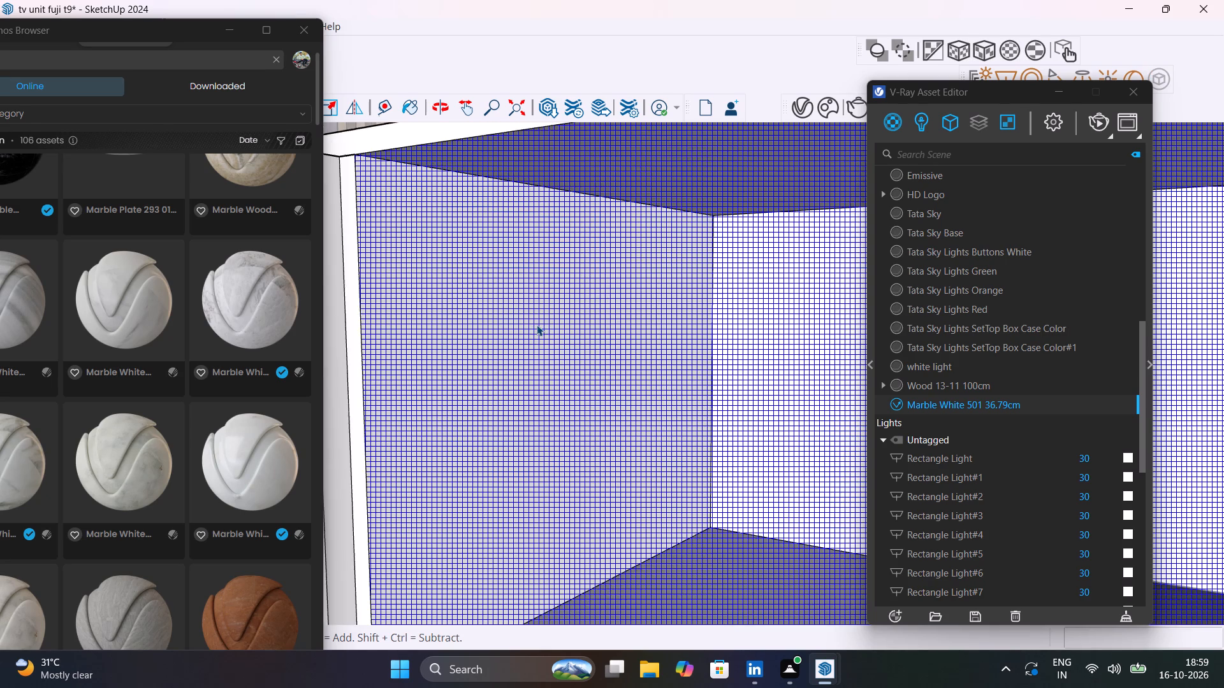
scroll(537, 325, "up", 1)
middle_click_drag(532, 324, 173, 327)
left_click(544, 364)
Select the white wall face inside the cabinet compartment and apply Wood 13-11 100cm to it.
scroll(548, 368, "down", 3)
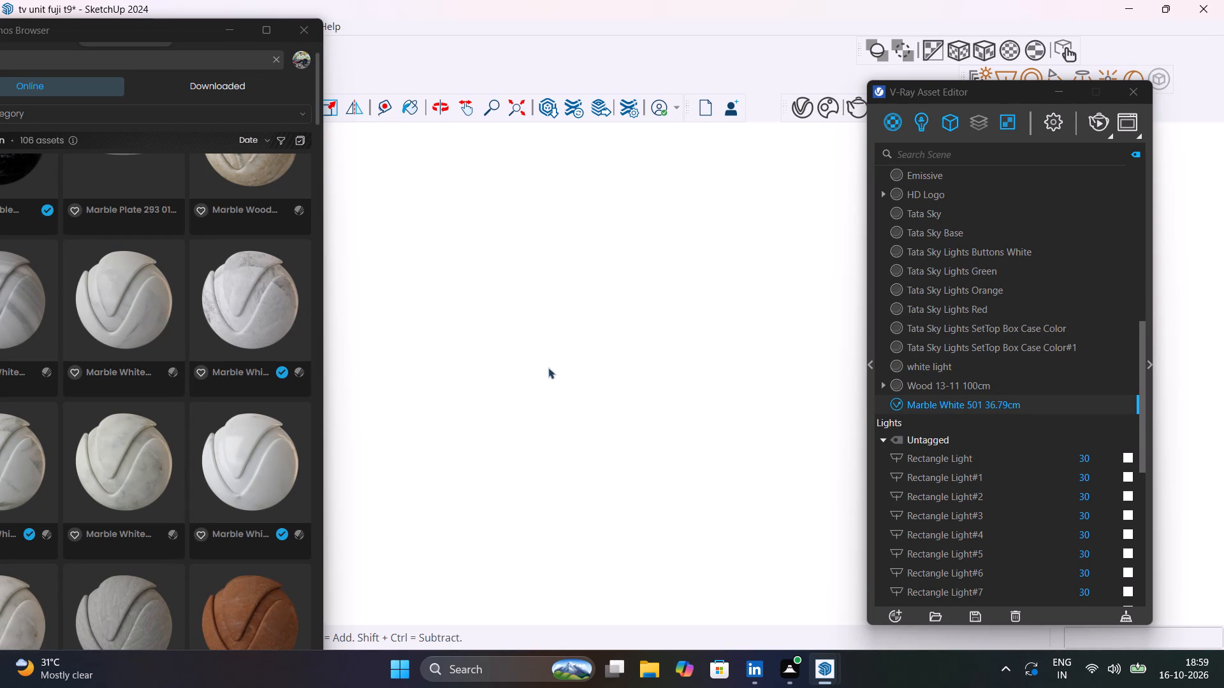
scroll(548, 368, "down", 2)
scroll(583, 387, "up", 17)
scroll(583, 387, "up", 15)
scroll(583, 387, "up", 6)
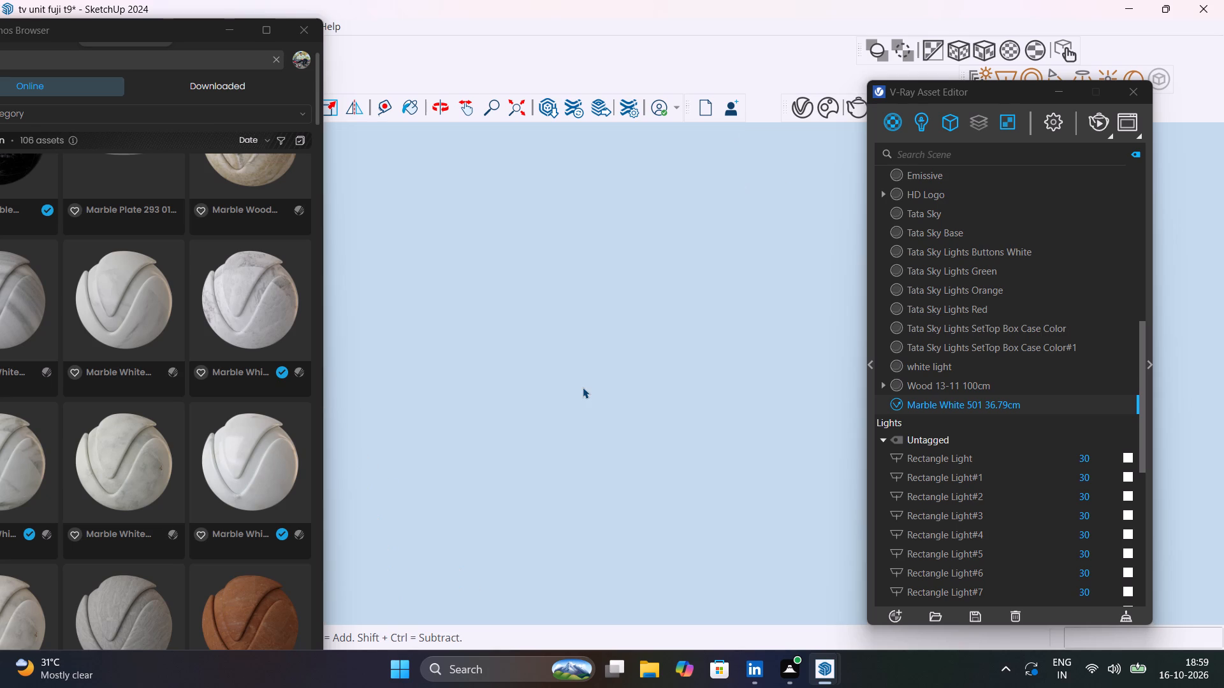
scroll(583, 387, "up", 3)
middle_click_drag(589, 488, 589, 508)
scroll(570, 437, "down", 13)
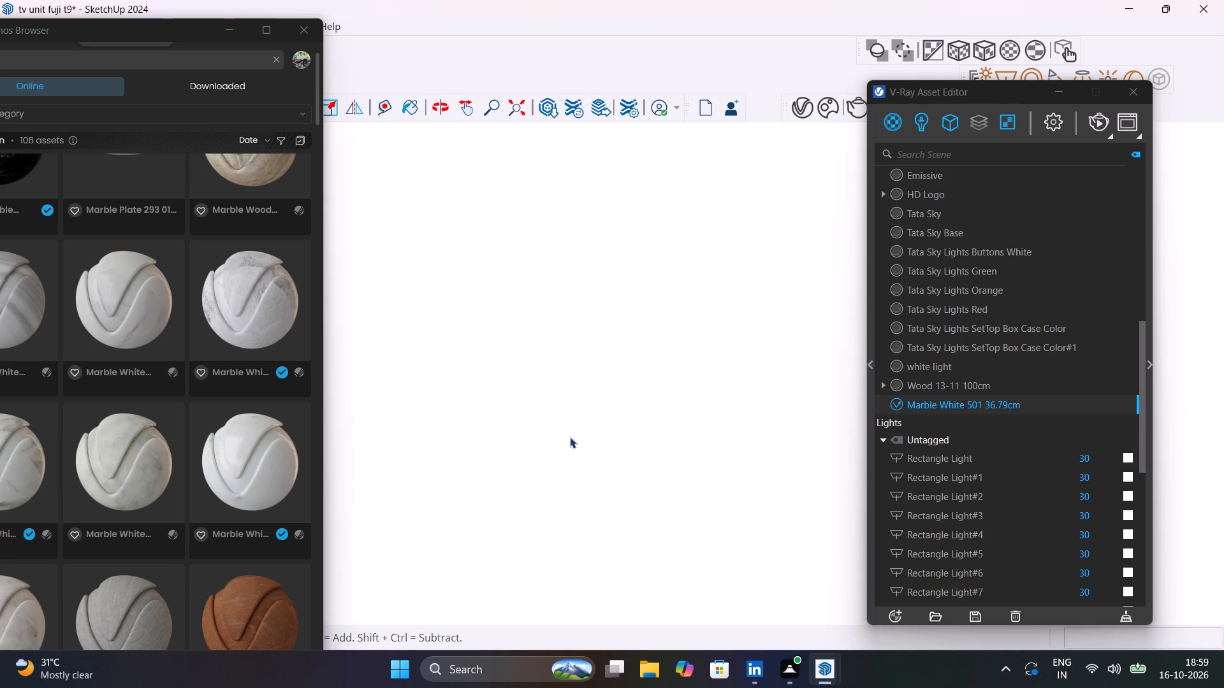
scroll(570, 437, "down", 20)
scroll(570, 437, "down", 20)
scroll(570, 437, "down", 10)
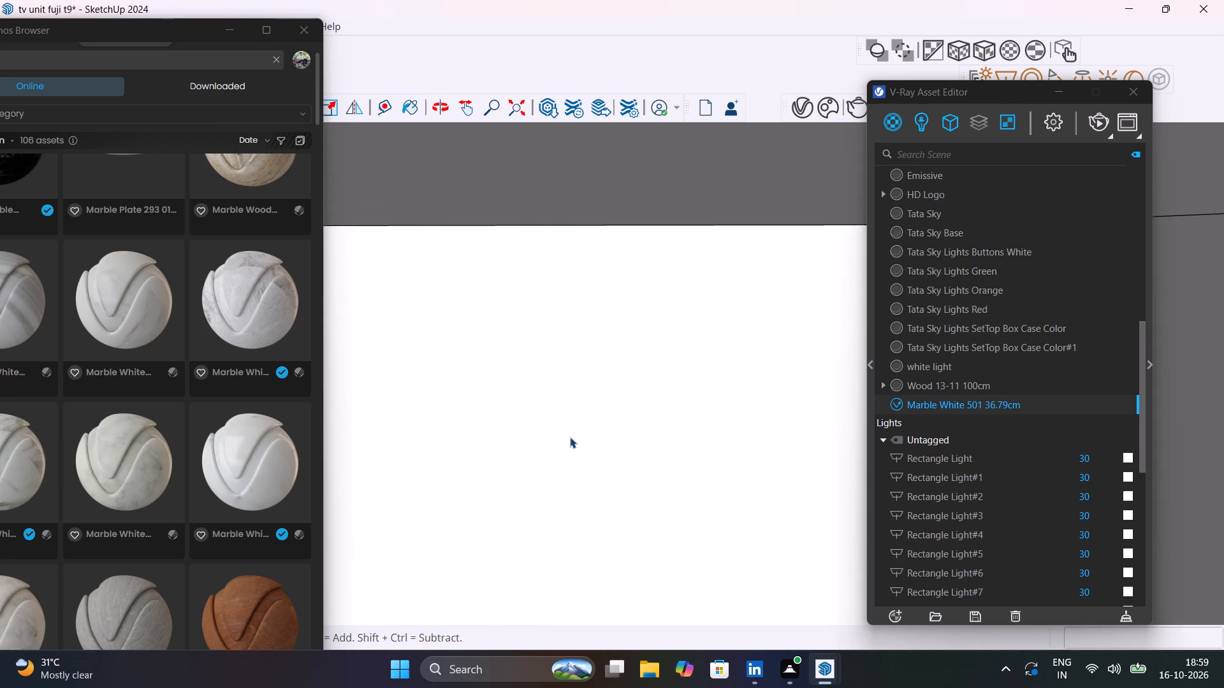
scroll(570, 437, "down", 3)
middle_click_drag(567, 413, 578, 343)
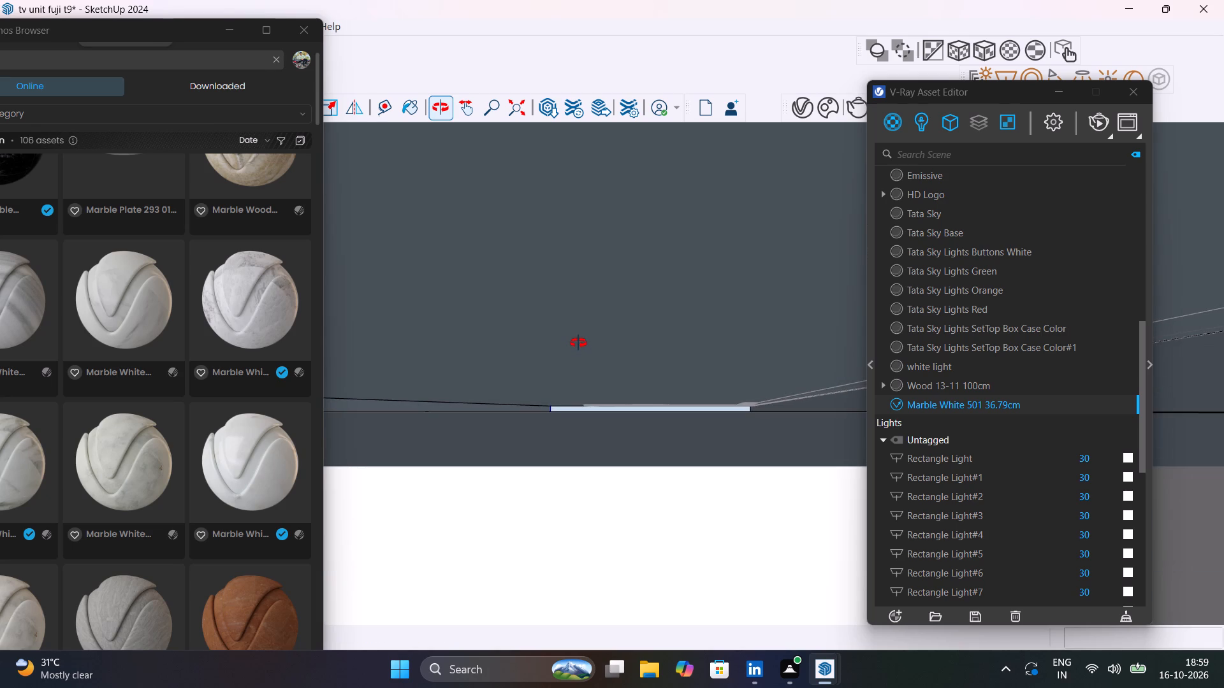
middle_click_drag(578, 343, 583, 276)
scroll(582, 415, "down", 2)
middle_click_drag(591, 477, 587, 450, "shift")
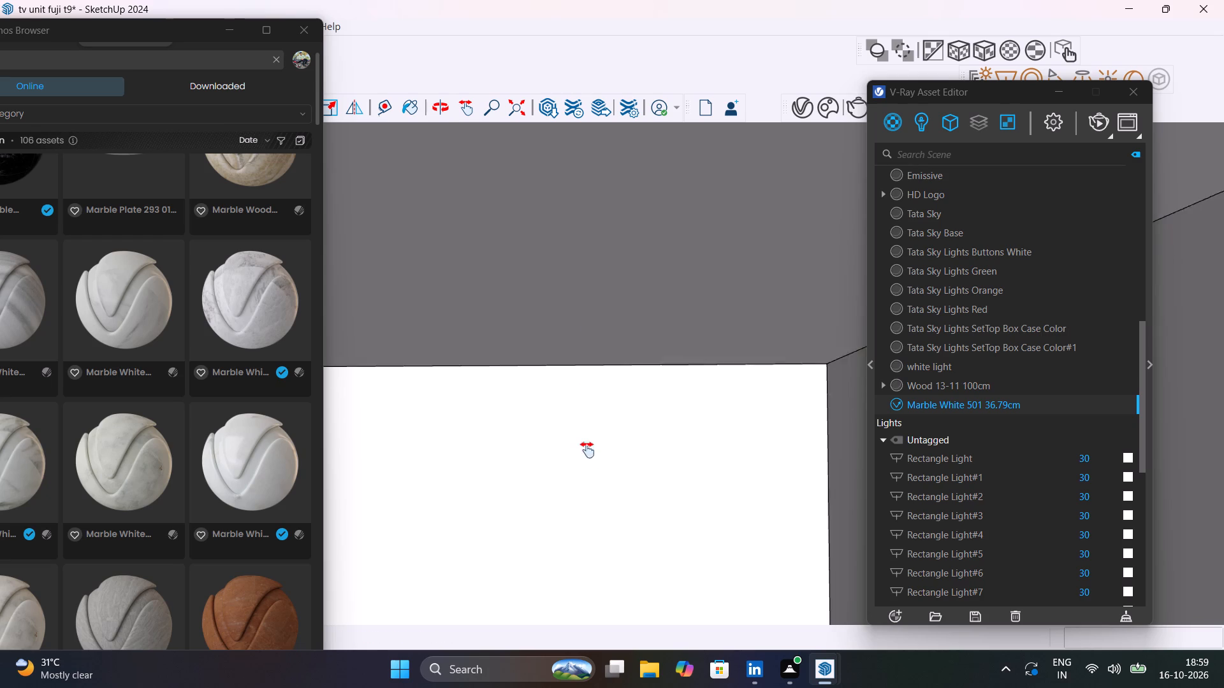
middle_click_drag(587, 450, 676, 389, "shift")
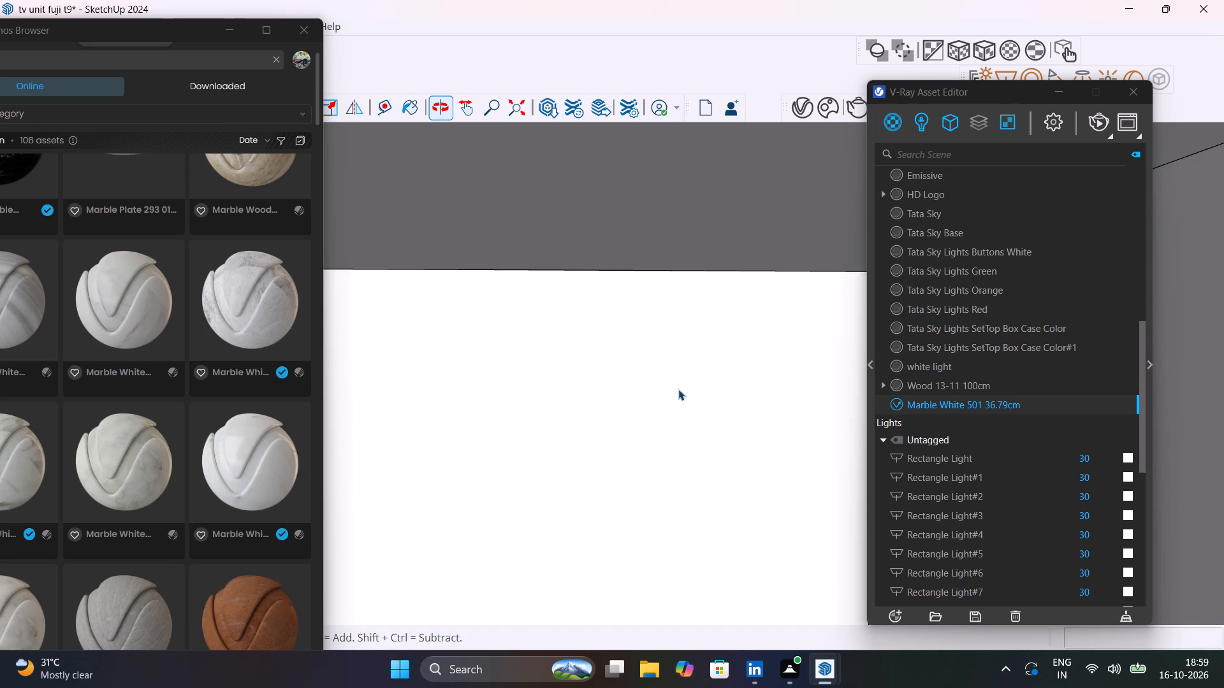
scroll(678, 389, "down", 5)
middle_click_drag(669, 427, 722, 310)
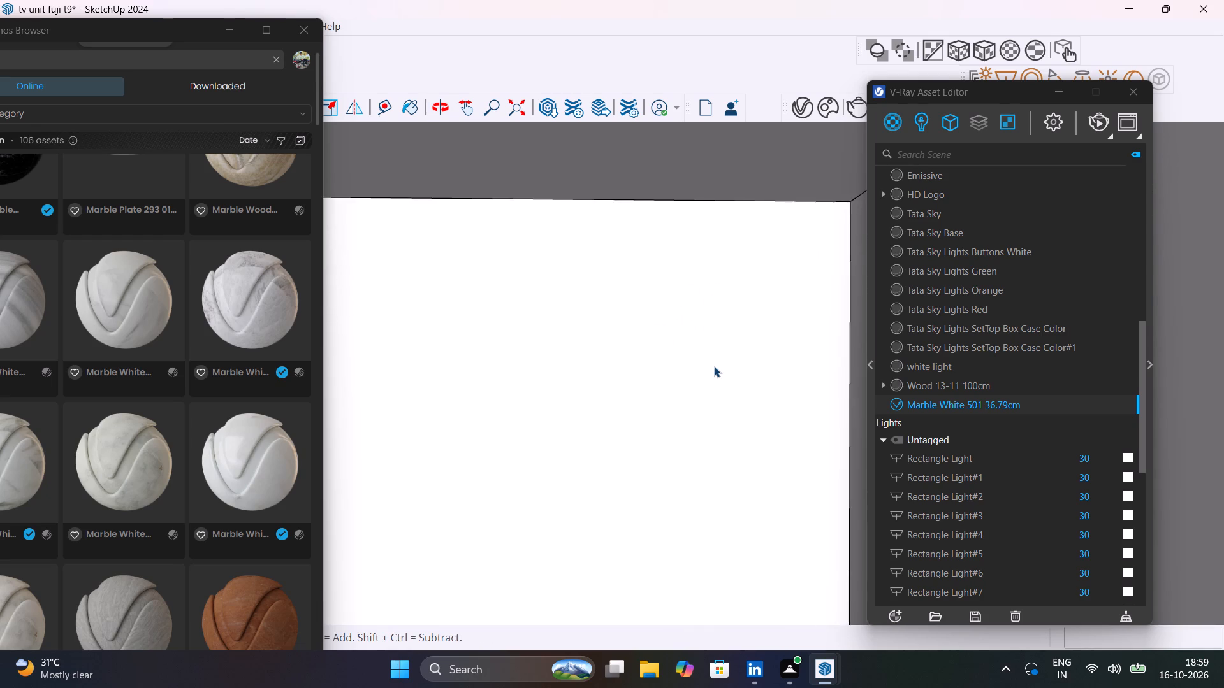
scroll(714, 366, "down", 7)
scroll(685, 386, "up", 15)
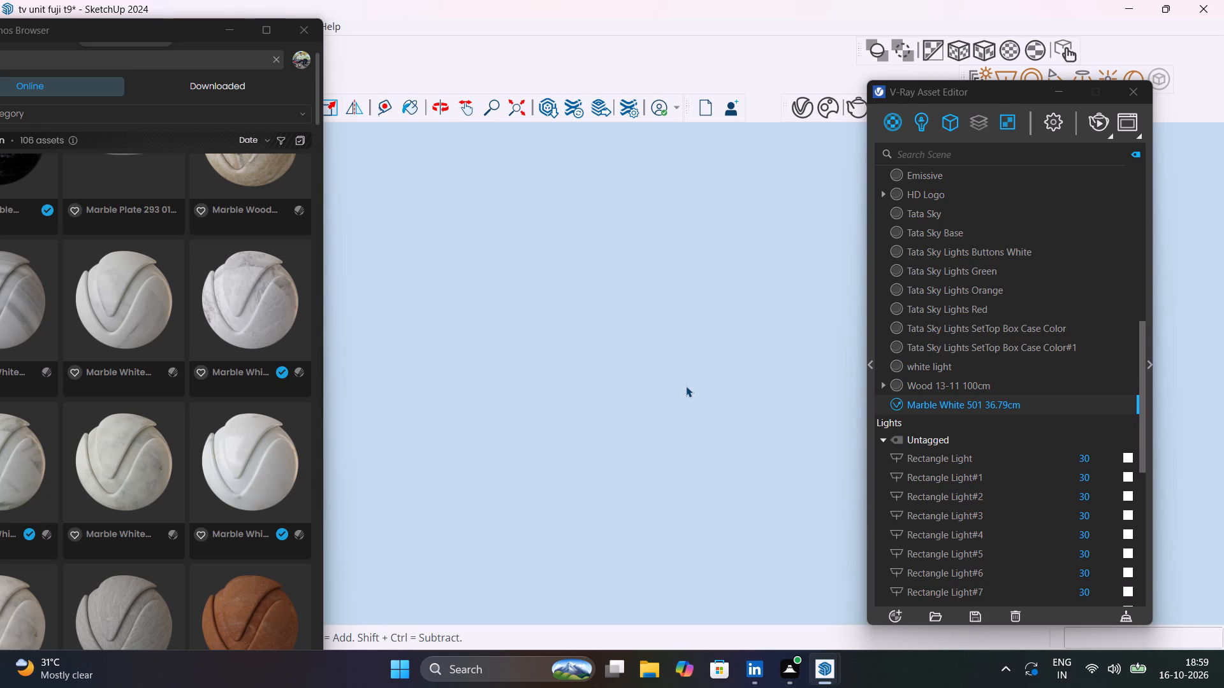
scroll(686, 386, "up", 20)
scroll(686, 386, "up", 7)
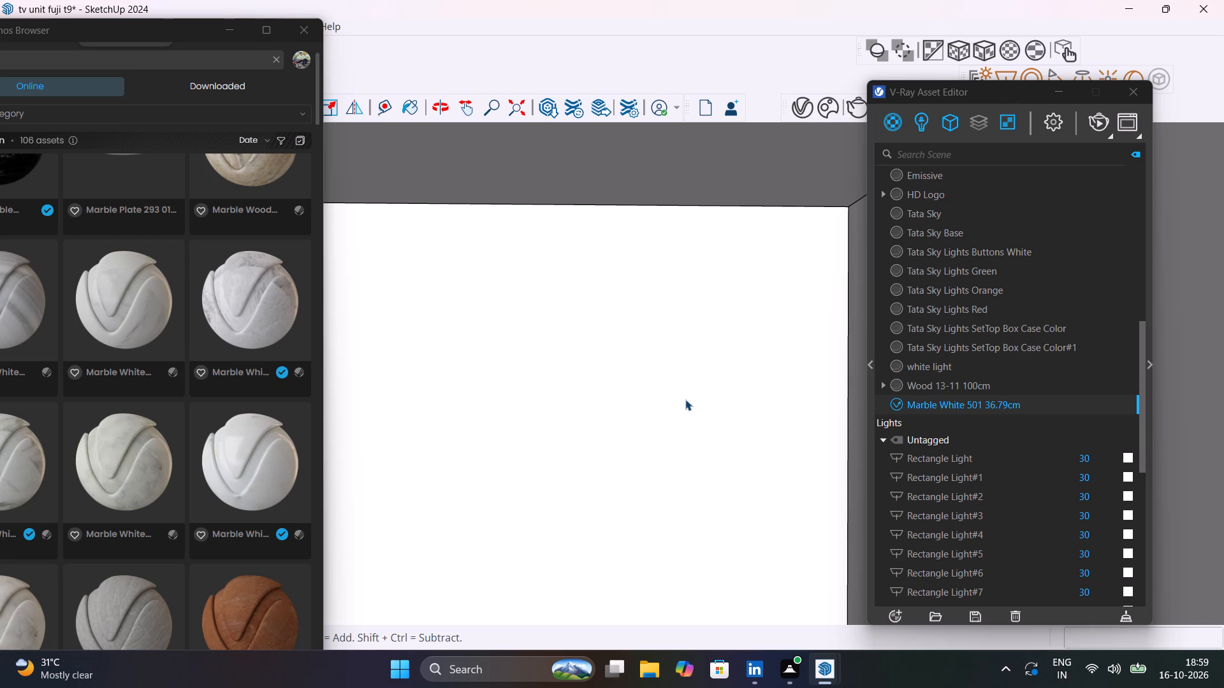
scroll(685, 399, "down", 4)
left_click(683, 414)
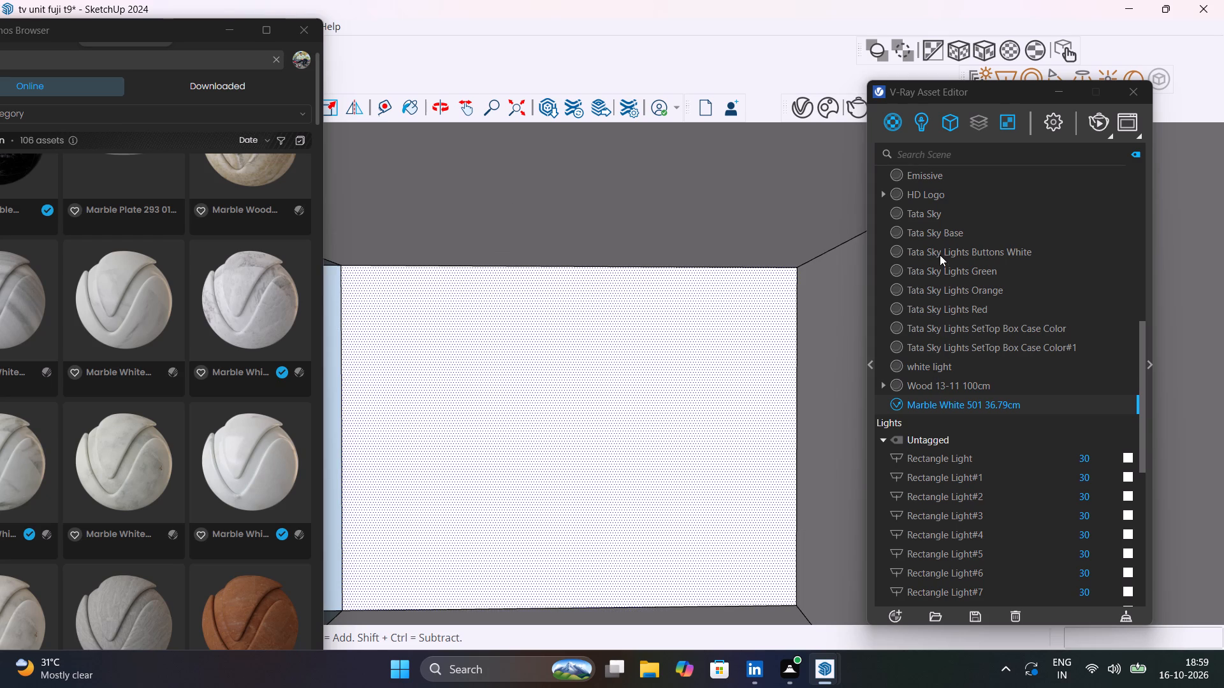
left_click(943, 383)
right_click(944, 384)
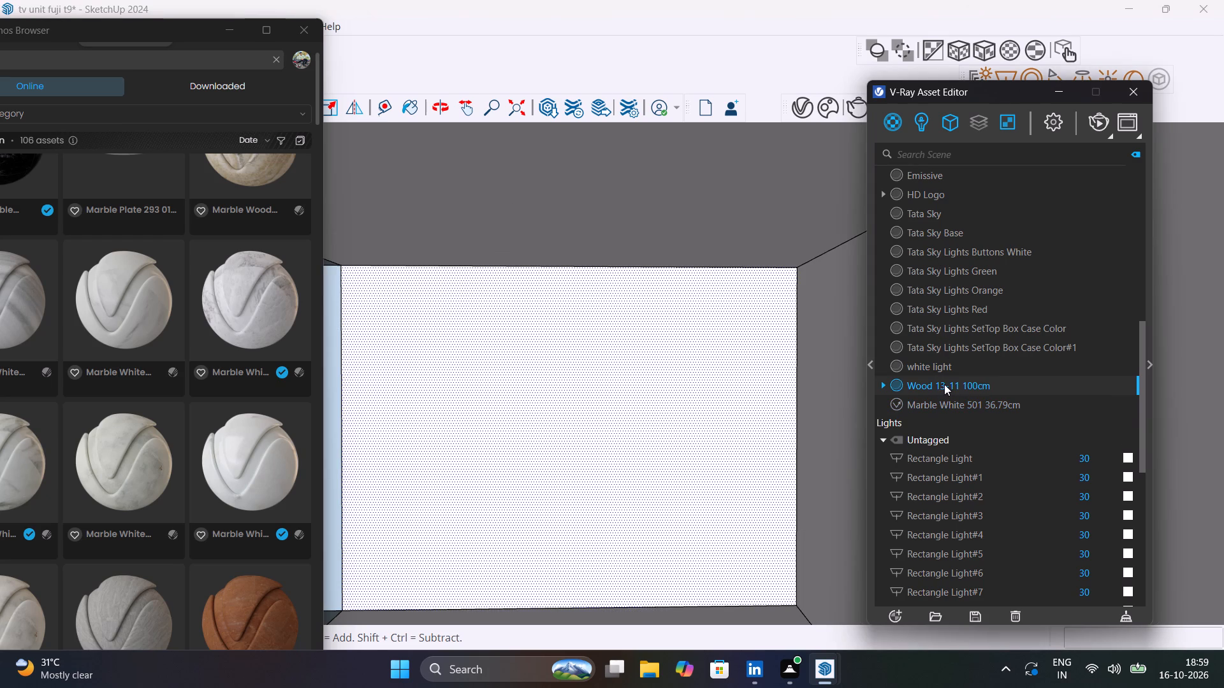
left_click(964, 419)
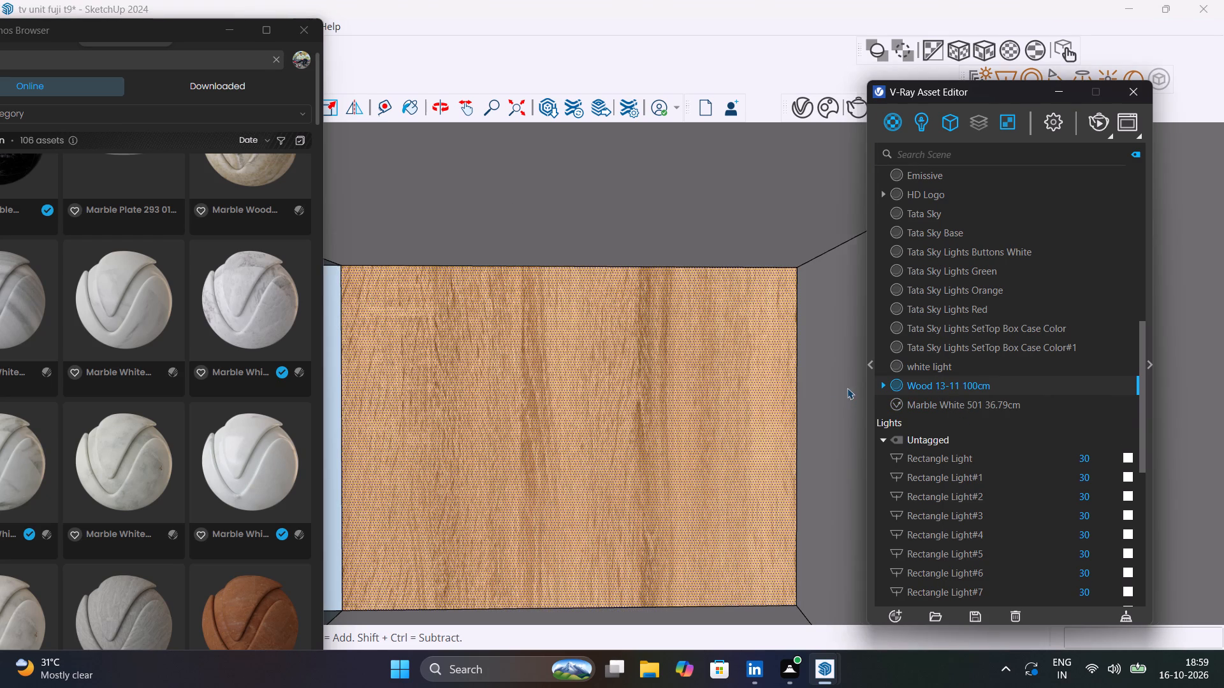
Apply Wood 13-11 100cm to the compartment's adjoining side wall.
left_click(847, 388)
right_click(919, 386)
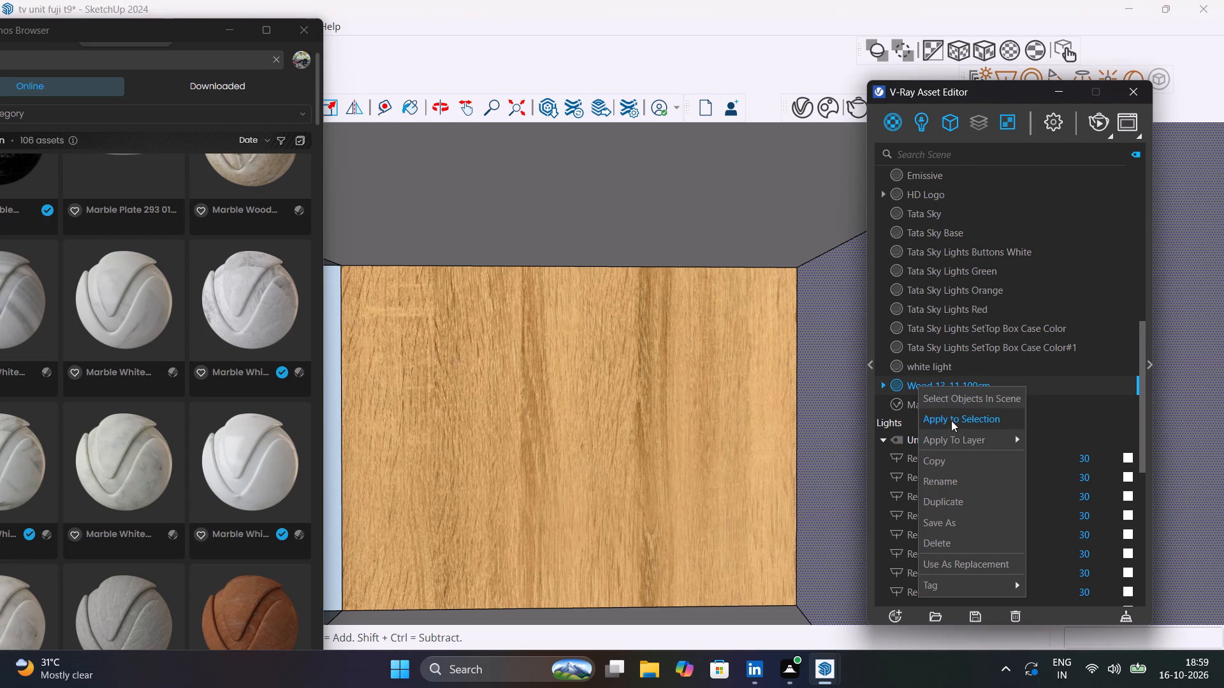
left_click(953, 424)
Apply Wood 13-11 100cm to the compartment's floor face and leave the cabinet group.
middle_click_drag(690, 429, 718, 435)
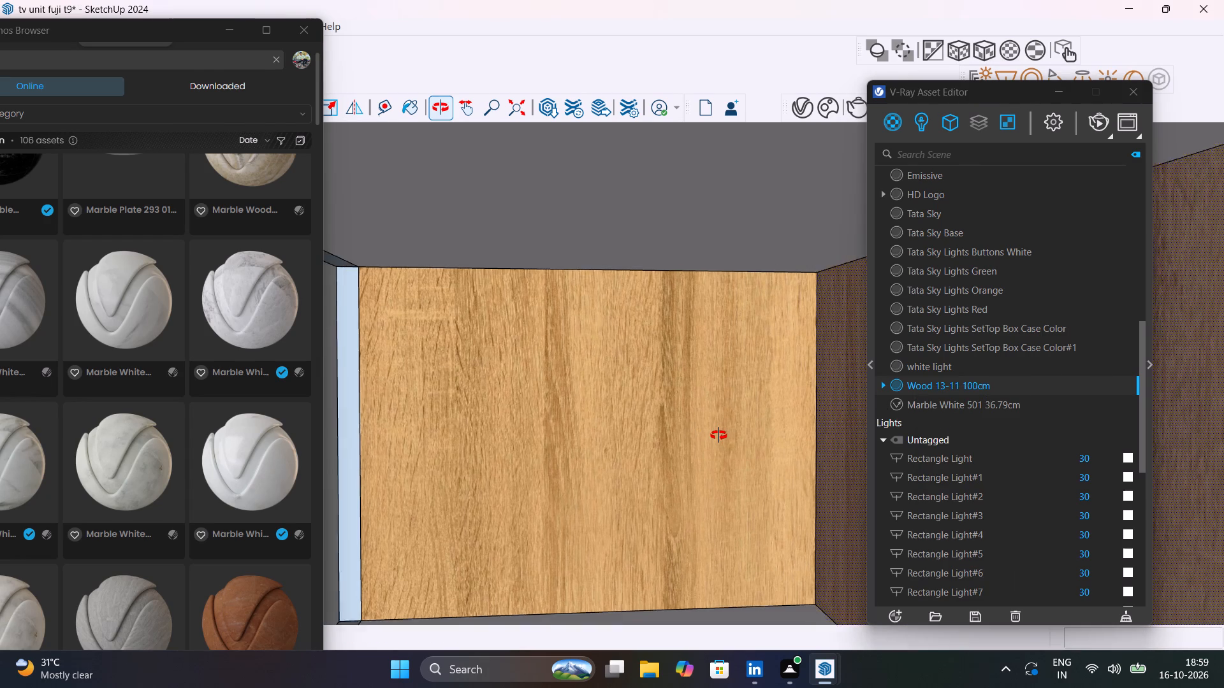
middle_click_drag(718, 435, 710, 363)
left_click(716, 575)
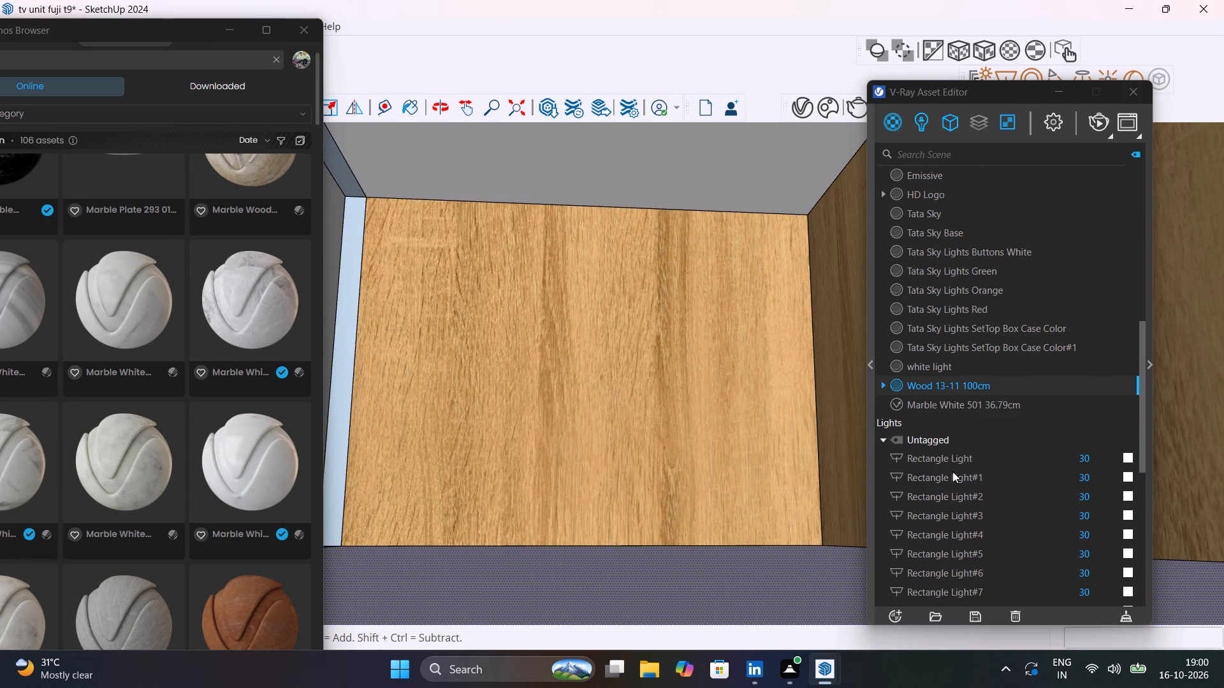
right_click(958, 388)
left_click(987, 422)
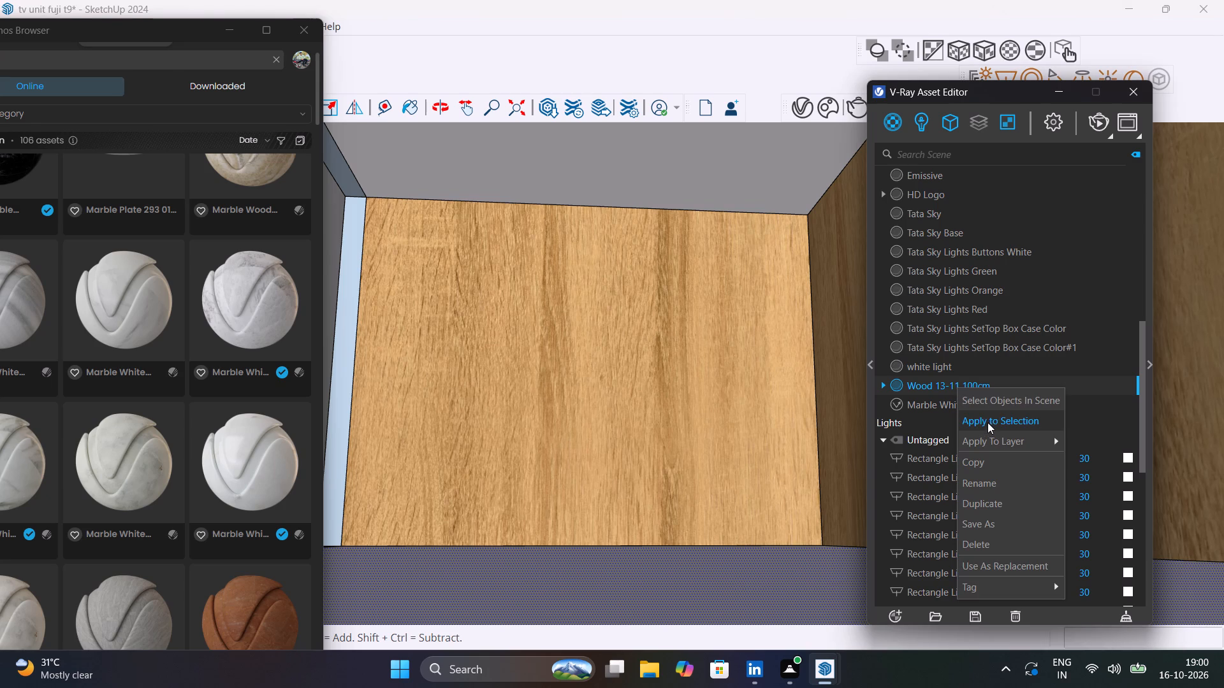
scroll(667, 527, "down", 5)
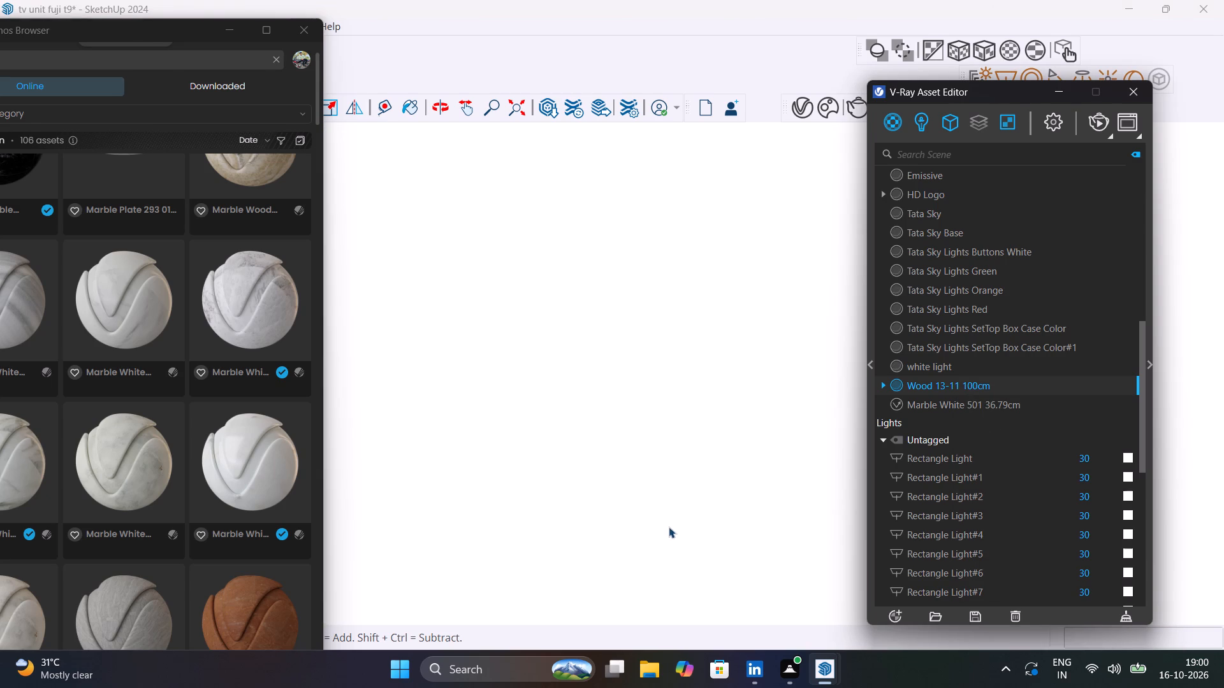
middle_click_drag(668, 527, 864, 514)
scroll(762, 513, "down", 3)
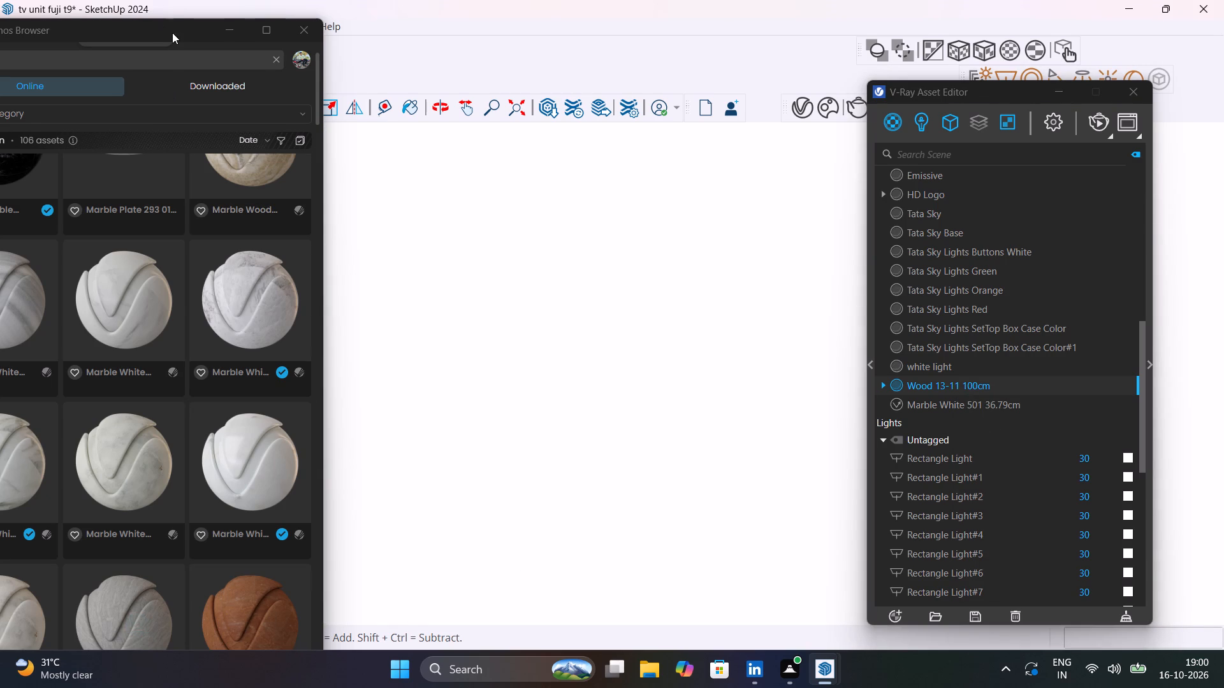
left_click_drag(172, 32, 446, 28)
left_click(14, 594)
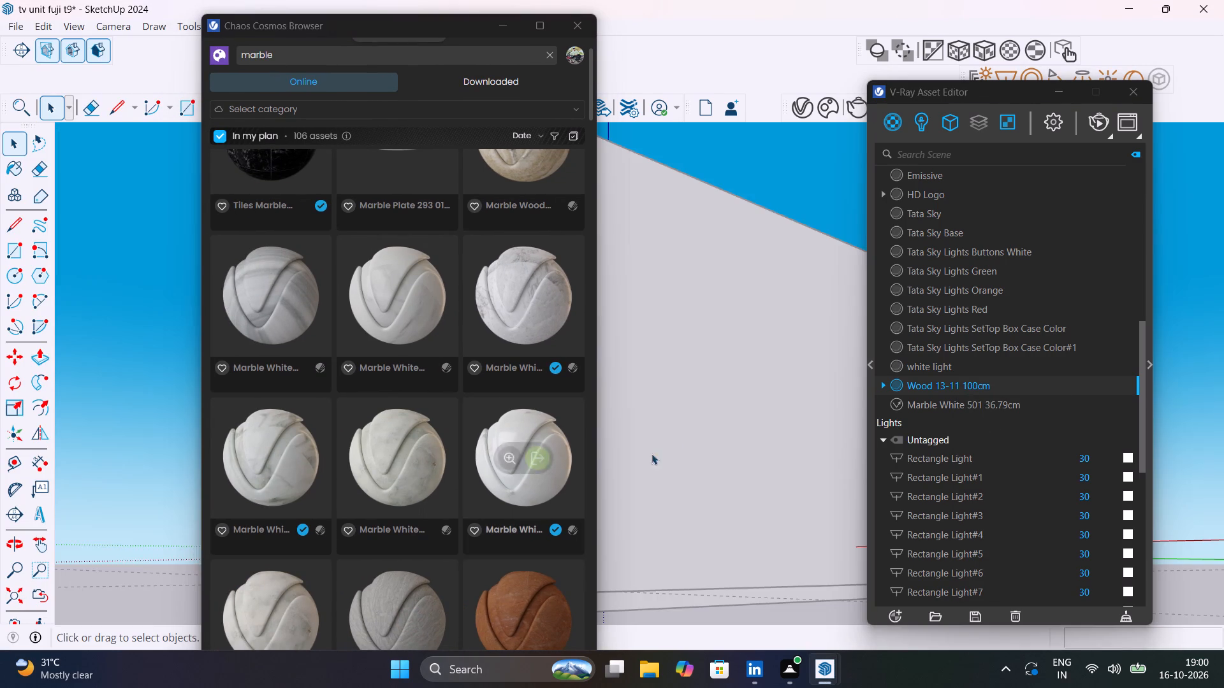
scroll(707, 426, "down", 9)
middle_click_drag(704, 492, 818, 543)
scroll(692, 459, "up", 2)
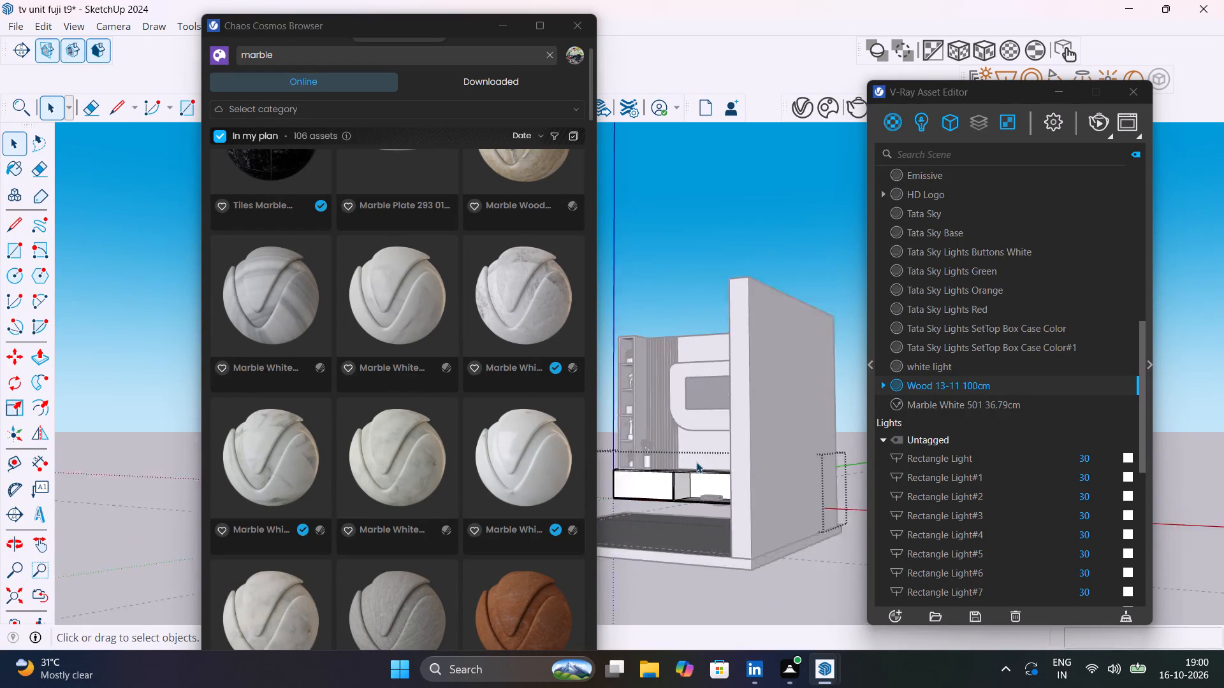
scroll(696, 462, "up", 13)
middle_click_drag(717, 526, 867, 496)
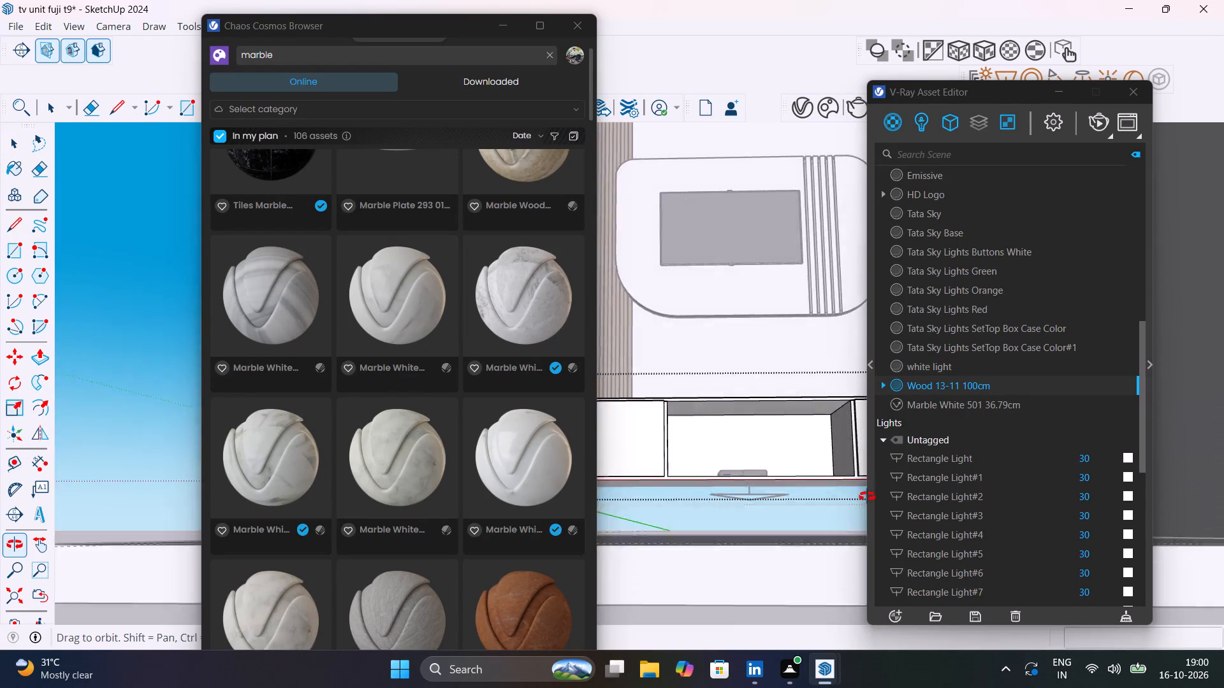
middle_click_drag(867, 496, 861, 547)
scroll(756, 453, "down", 13)
left_click(719, 269)
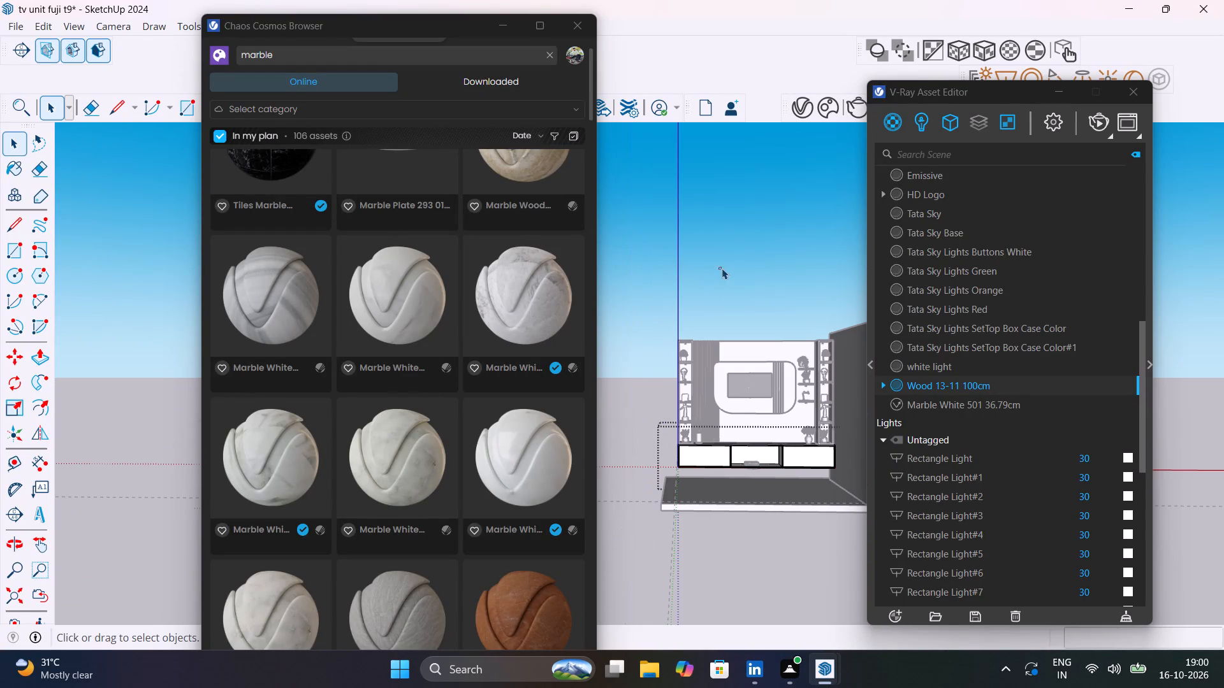
Reopen the TV cabinet group and try to select the floor face of the set-top box niche.
scroll(745, 469, "up", 17)
middle_click_drag(757, 470, 693, 482)
scroll(750, 468, "down", 1)
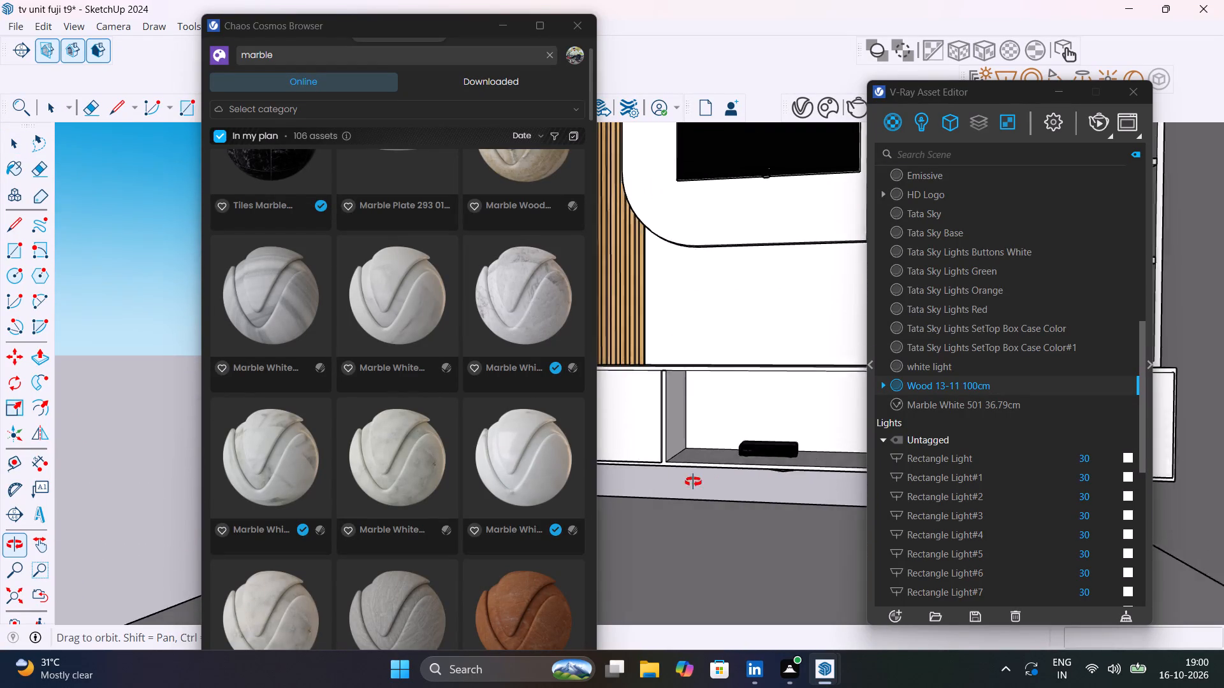
middle_click_drag(693, 482, 776, 483)
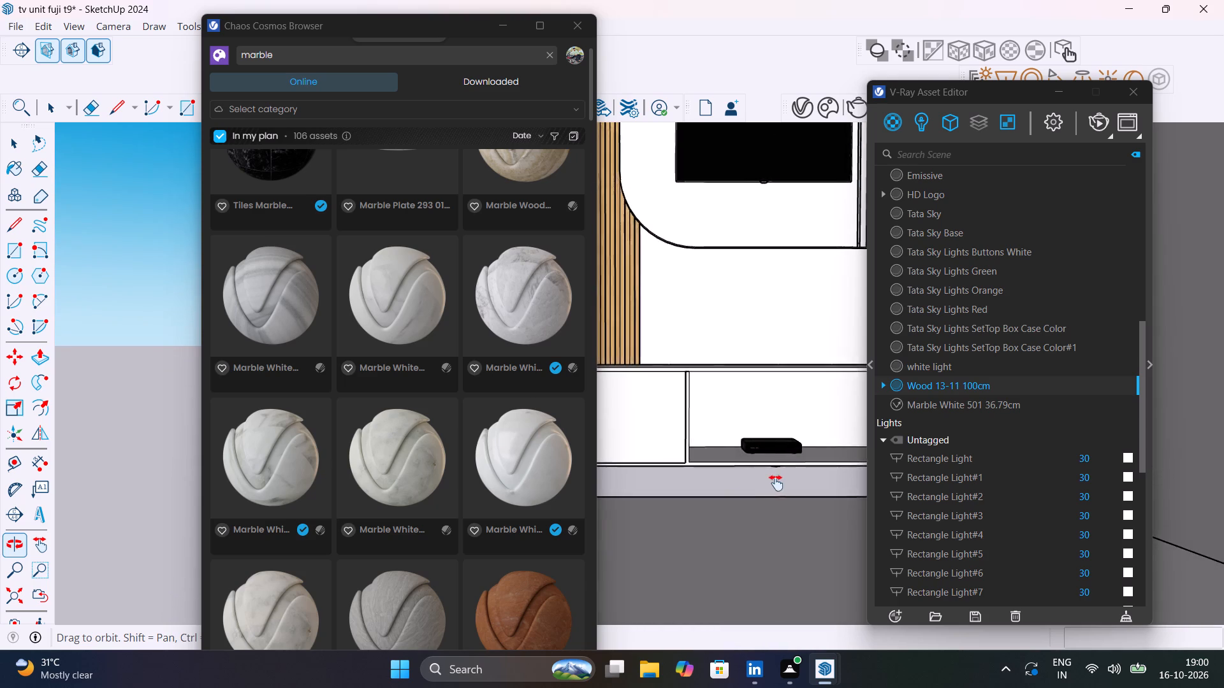
middle_click_drag(776, 483, 688, 591)
scroll(708, 461, "up", 6)
left_click(712, 461)
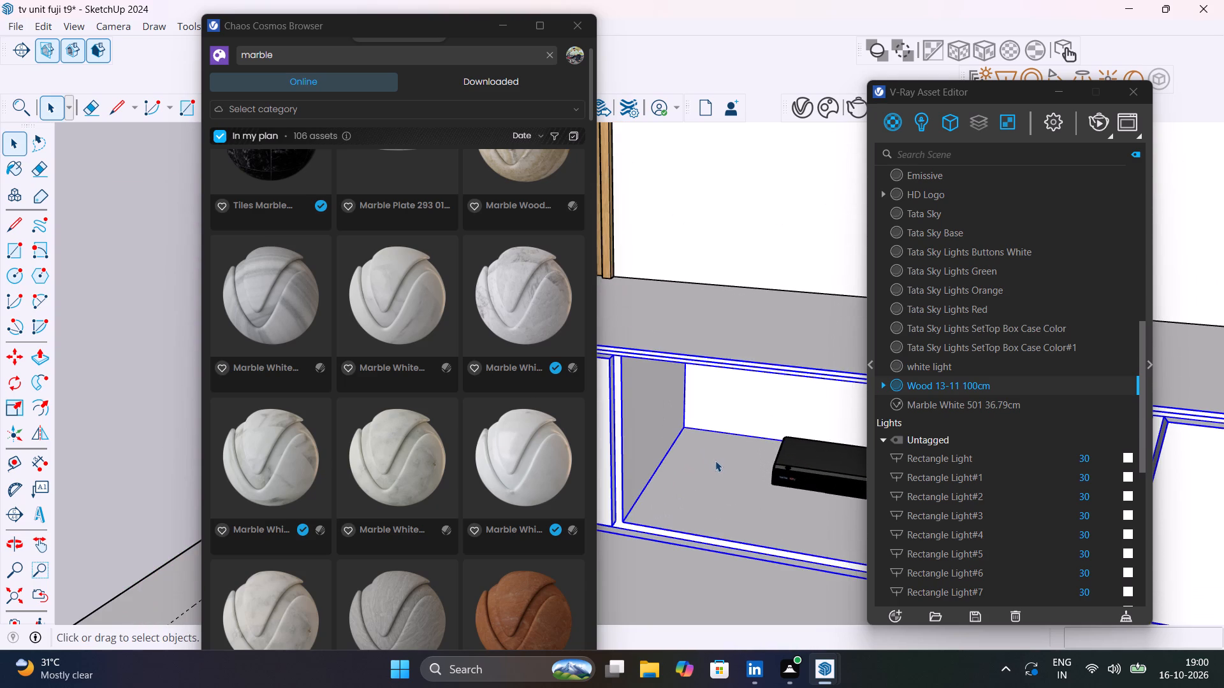
triple_click(715, 461)
left_click(710, 461)
scroll(710, 461, "up", 8)
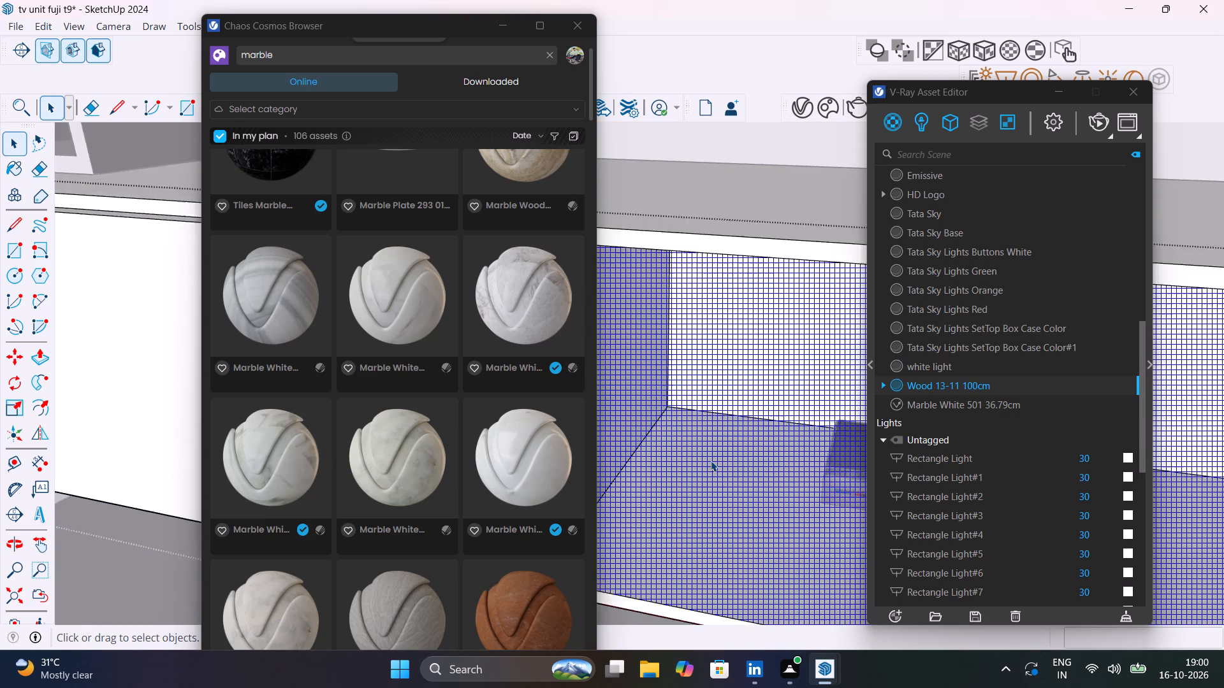
scroll(711, 461, "up", 2)
left_click(719, 471)
Select the hidden glass face across the front of the set-top box niche and unhide it.
scroll(721, 473, "up", 3)
scroll(725, 467, "down", 15)
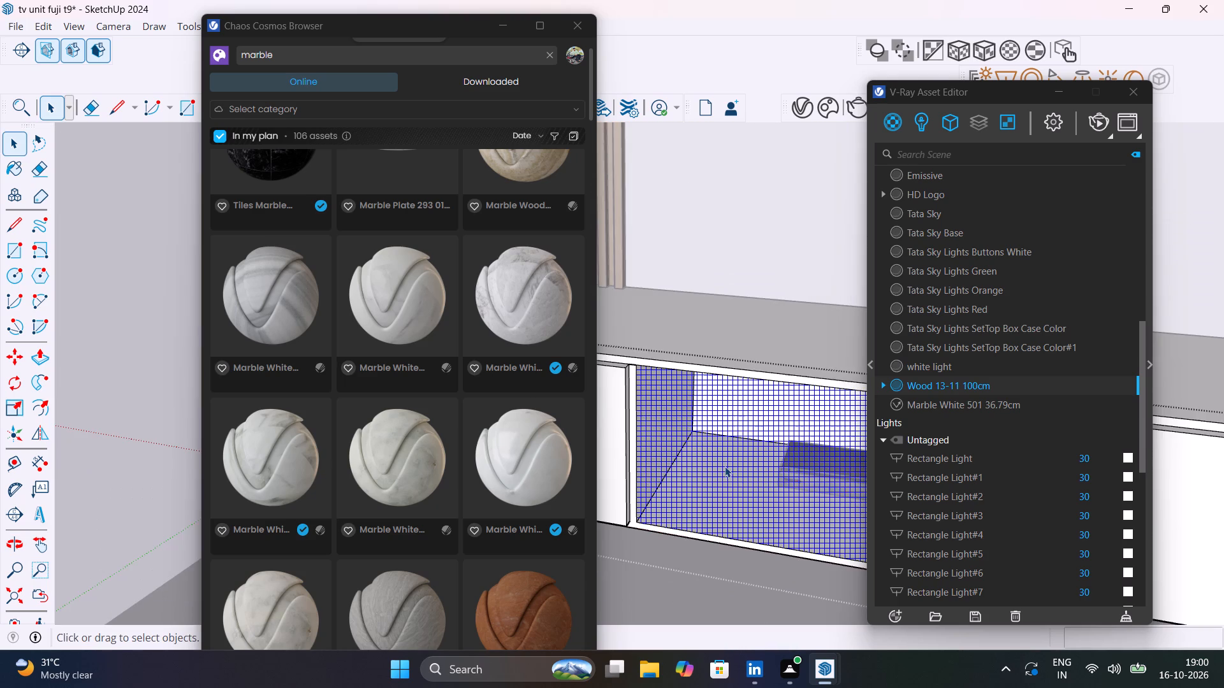
middle_click_drag(664, 408, 728, 354)
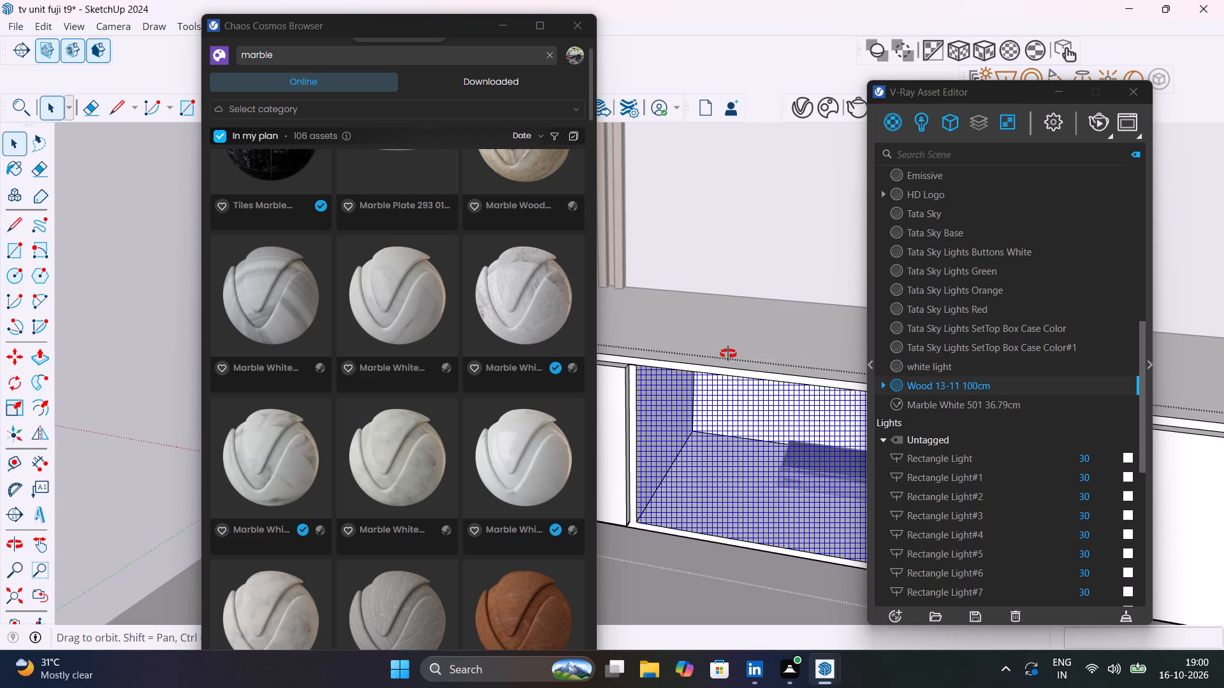
middle_click_drag(728, 354, 614, 368)
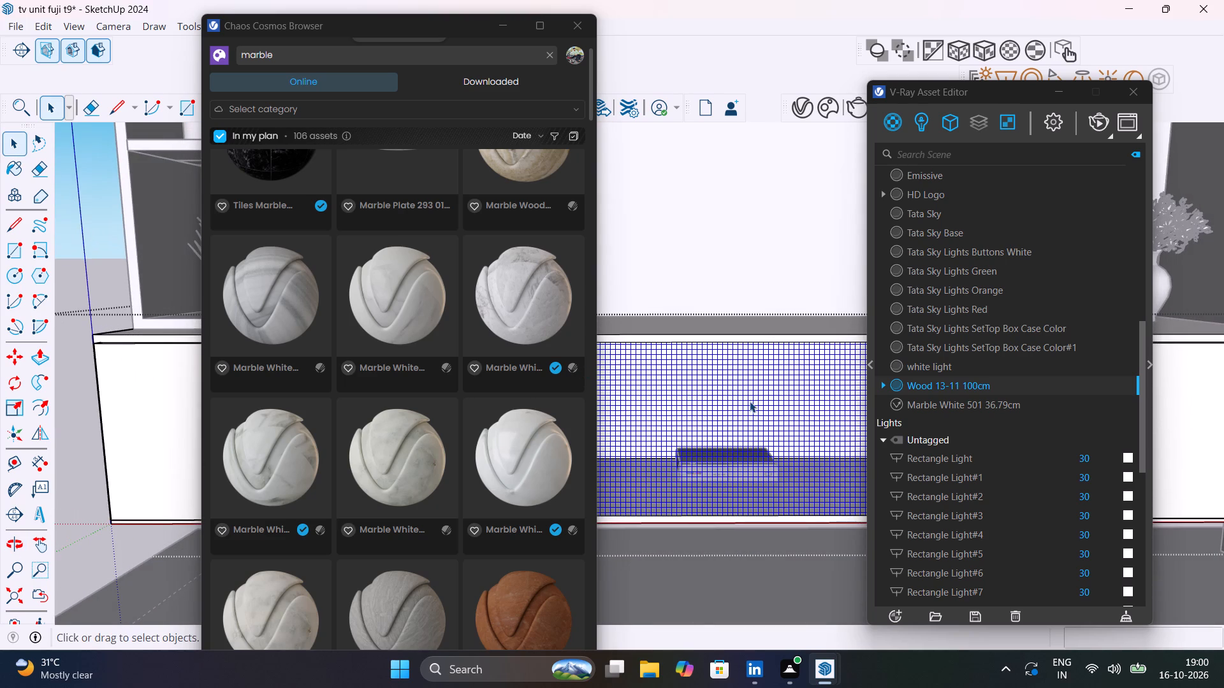
left_click(750, 401)
scroll(752, 402, "down", 7)
right_click(752, 402)
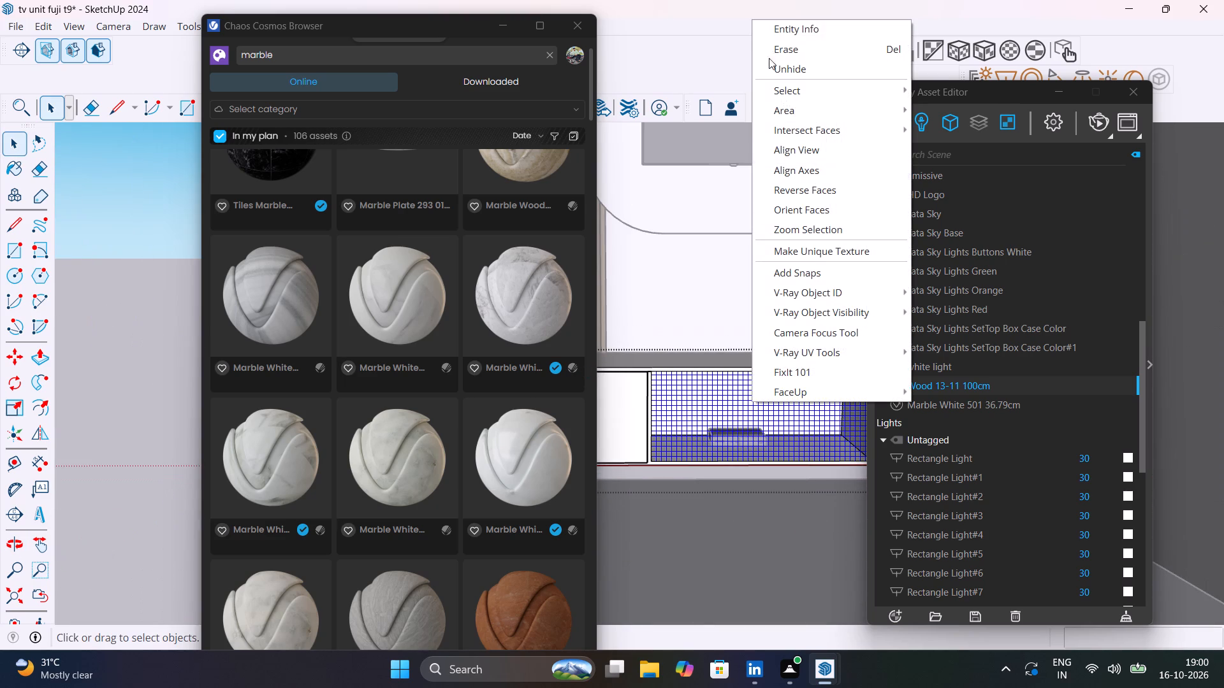
left_click(796, 62)
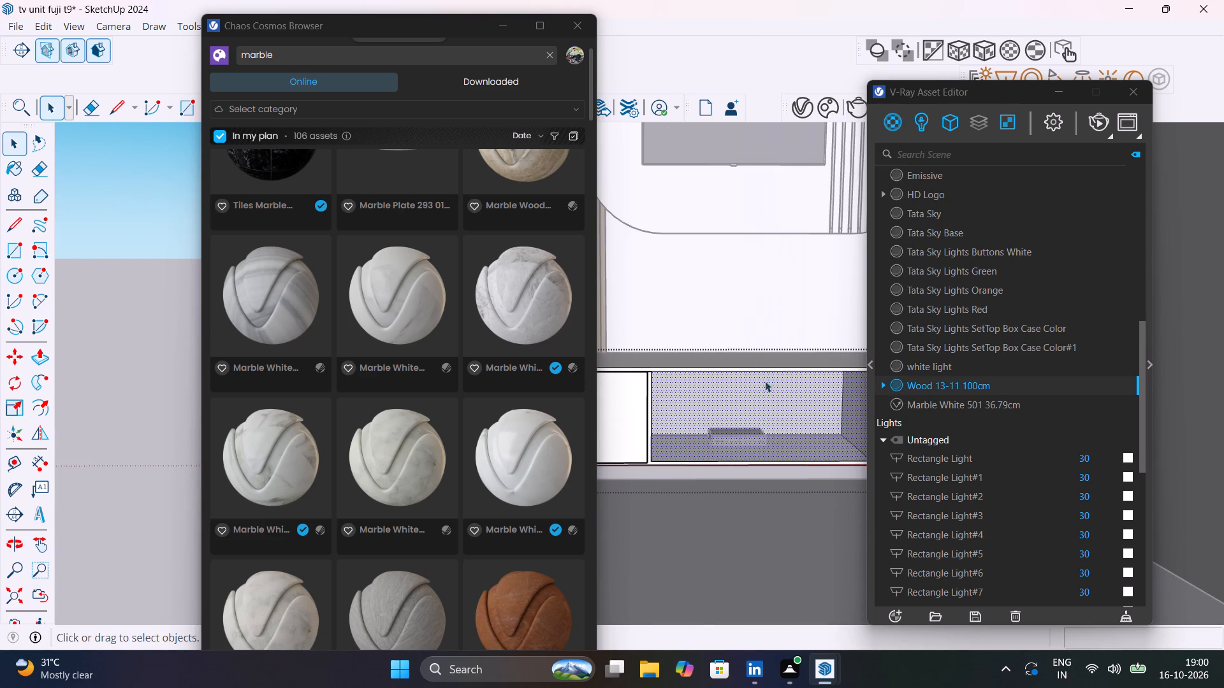
Hide the glass face covering the open front of the set-top box niche.
left_click(774, 409)
scroll(775, 409, "up", 4)
middle_click_drag(778, 409, 835, 416)
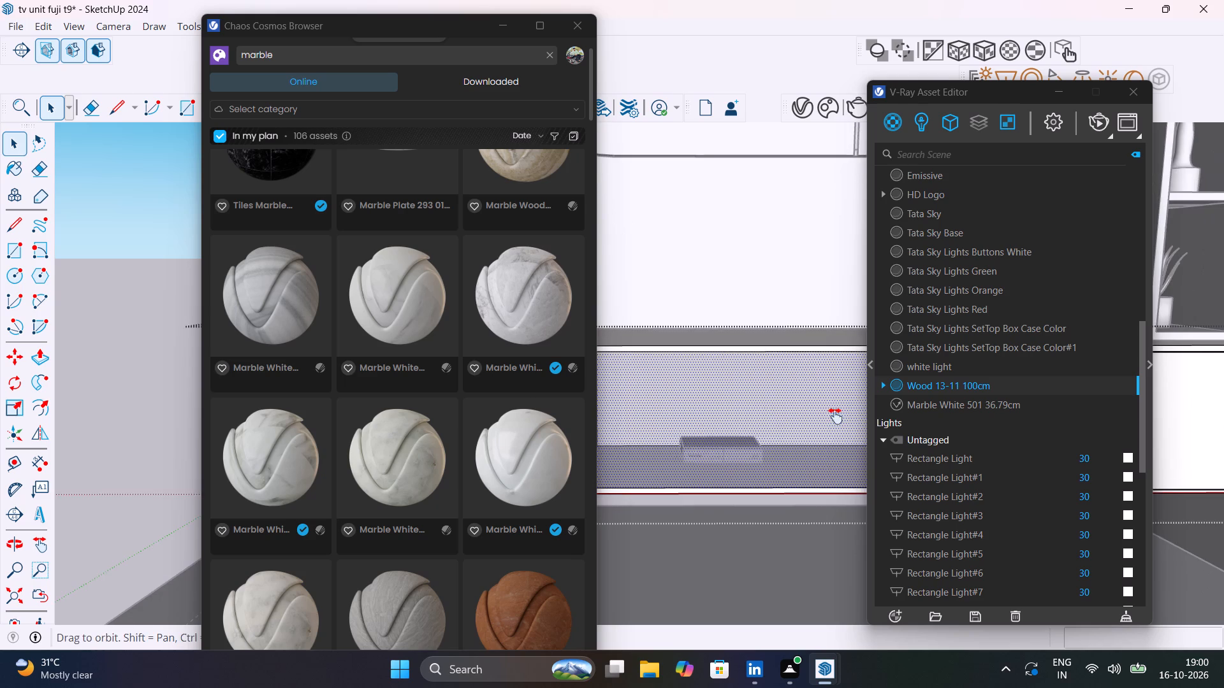
middle_click_drag(835, 416, 836, 416)
scroll(836, 416, "up", 1, "shift")
left_click_drag(1005, 90, 1171, 355)
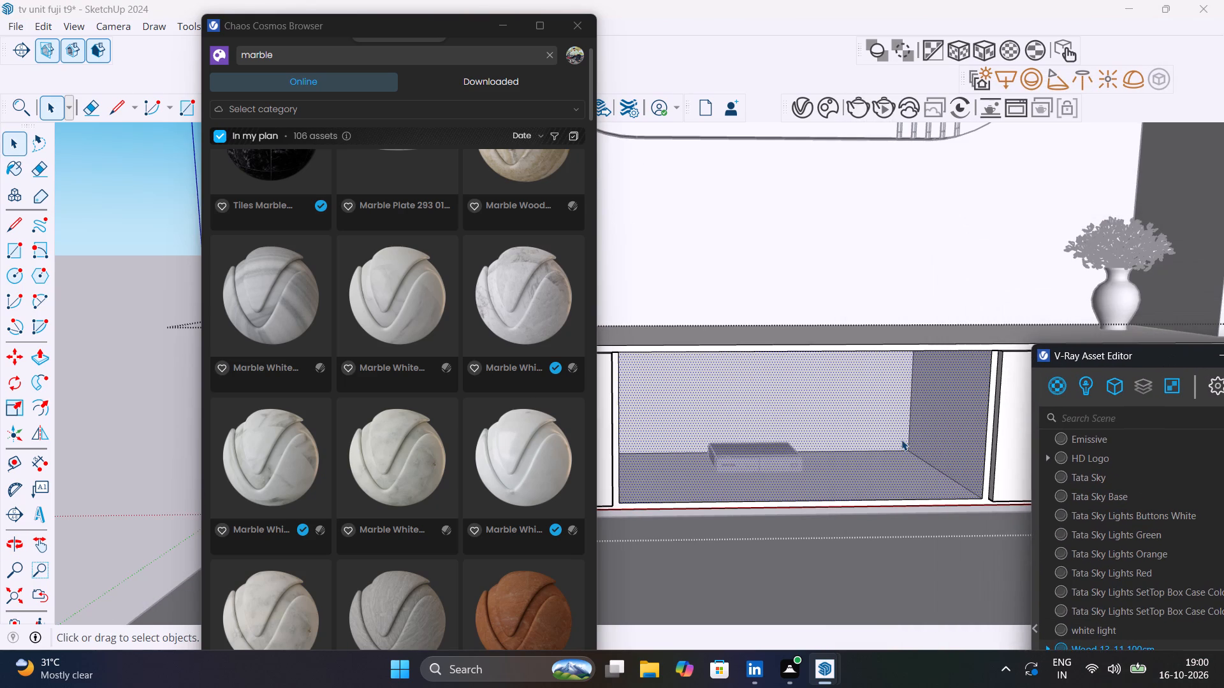
left_click(901, 439)
right_click(901, 439)
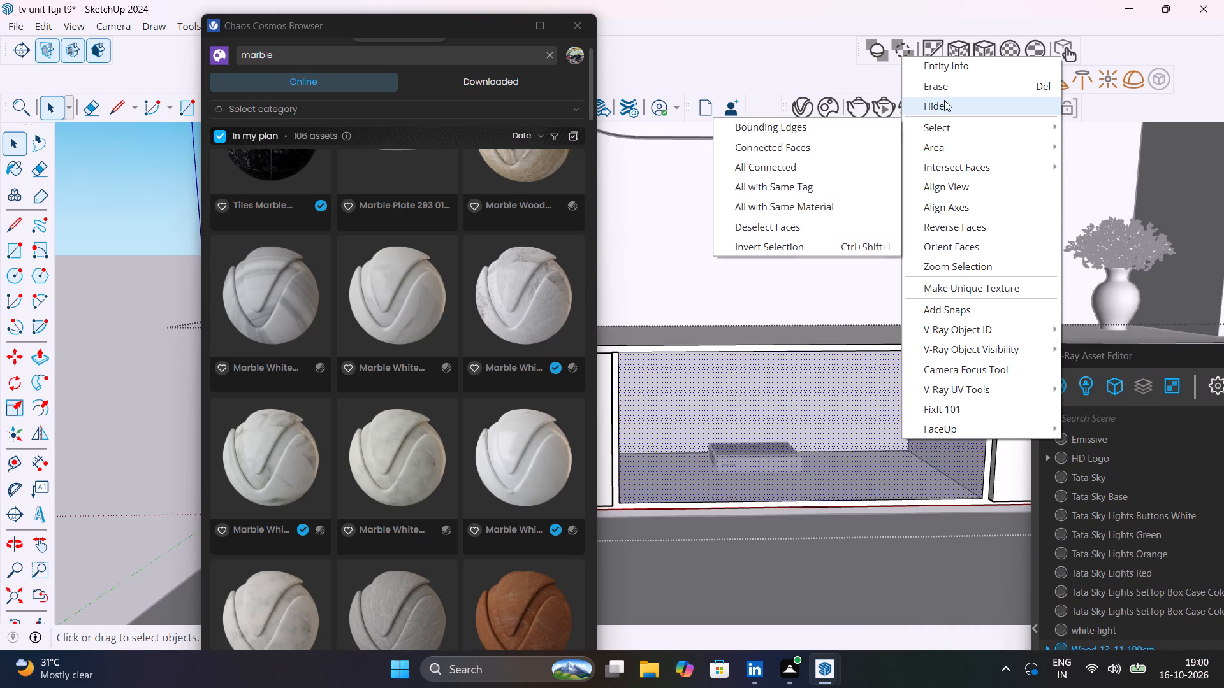
left_click(944, 100)
Select the floor face of the set-top box niche and apply Wood 13-11 100cm to it.
left_click(890, 464)
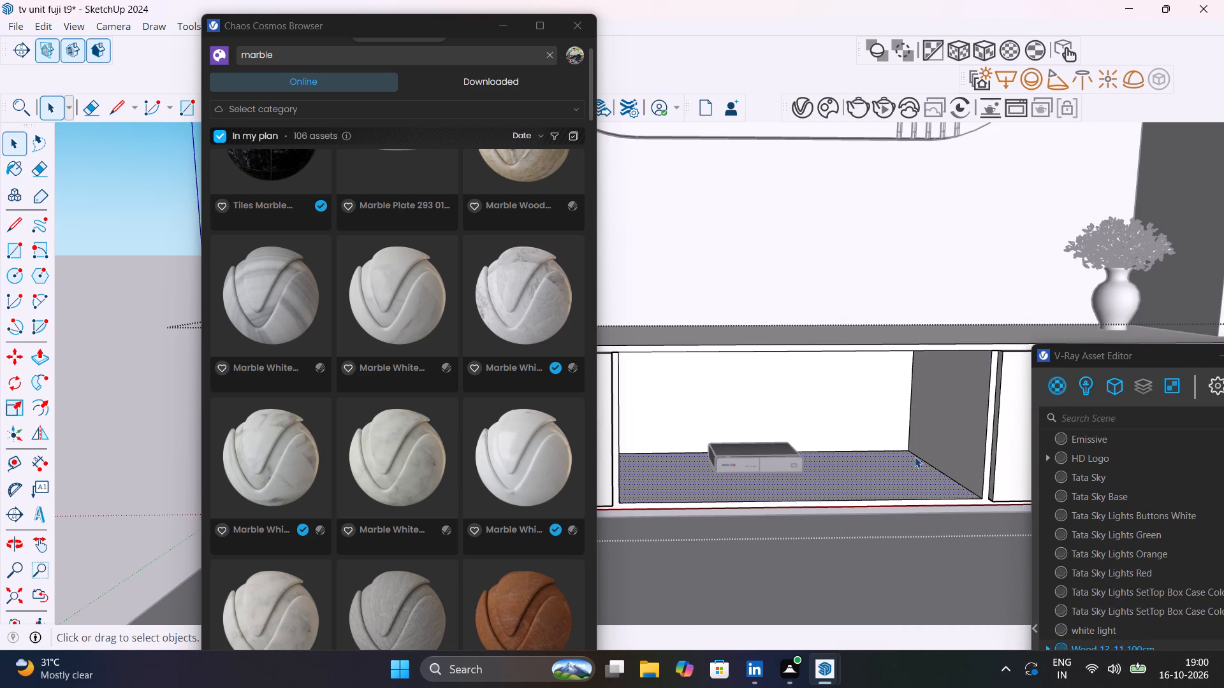
left_click_drag(1114, 355, 1041, 174)
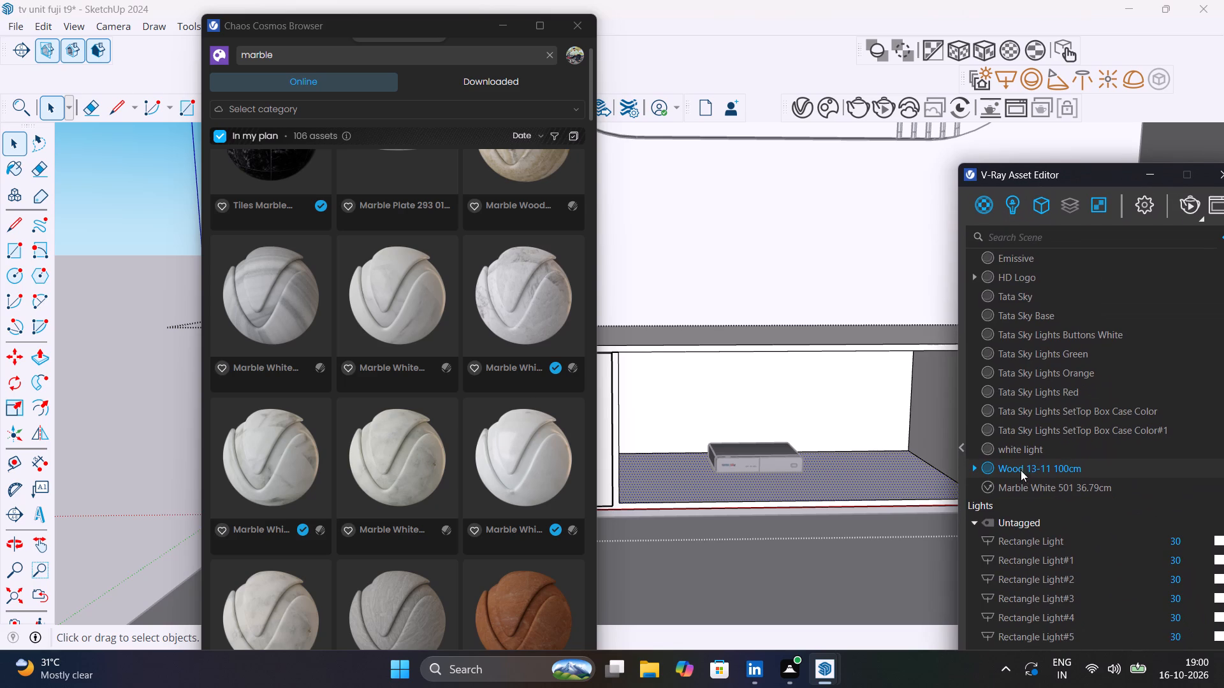
right_click(1037, 462)
left_click(1075, 499)
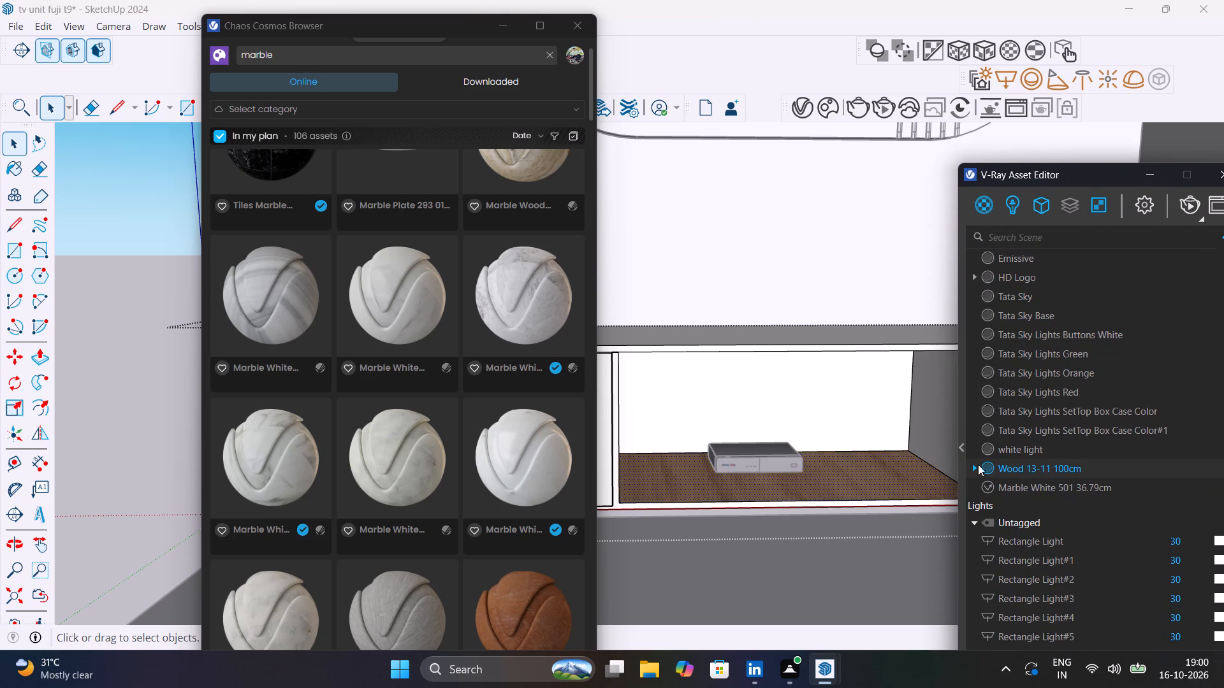
Apply Wood 13-11 100cm to the niche's right side wall.
left_click(944, 420)
right_click(1034, 472)
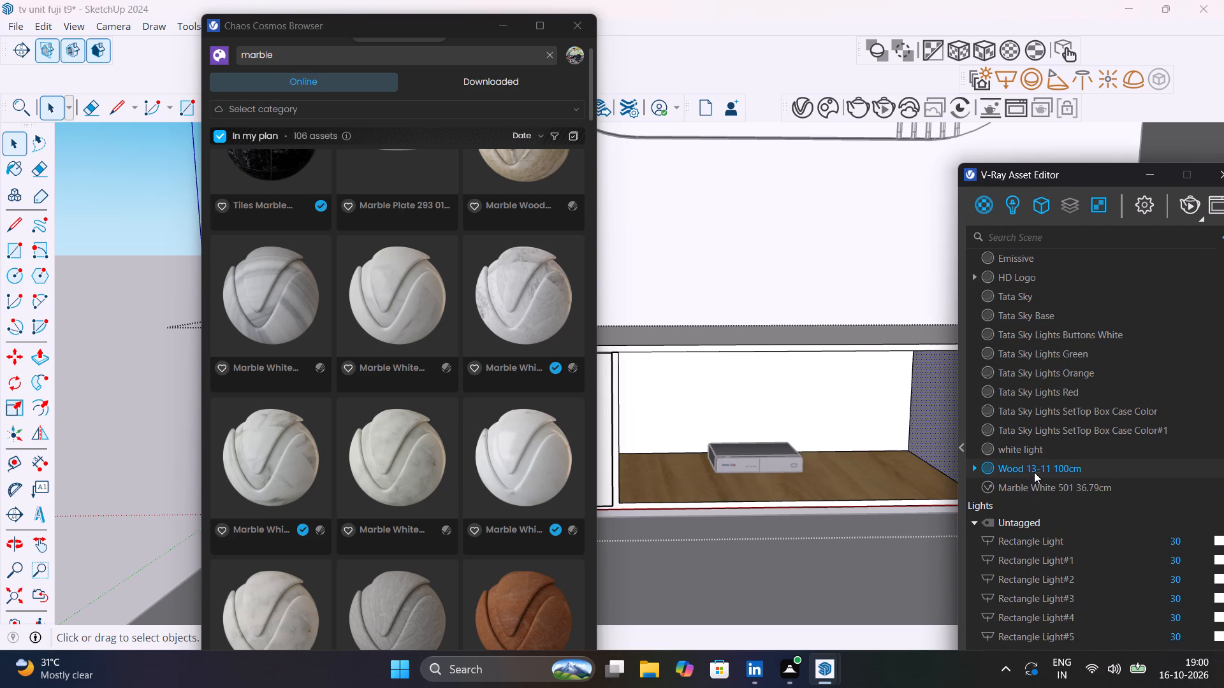
left_click(1068, 506)
Apply Wood 13-11 100cm to the niche's back wall behind the set-top box.
left_click(889, 415)
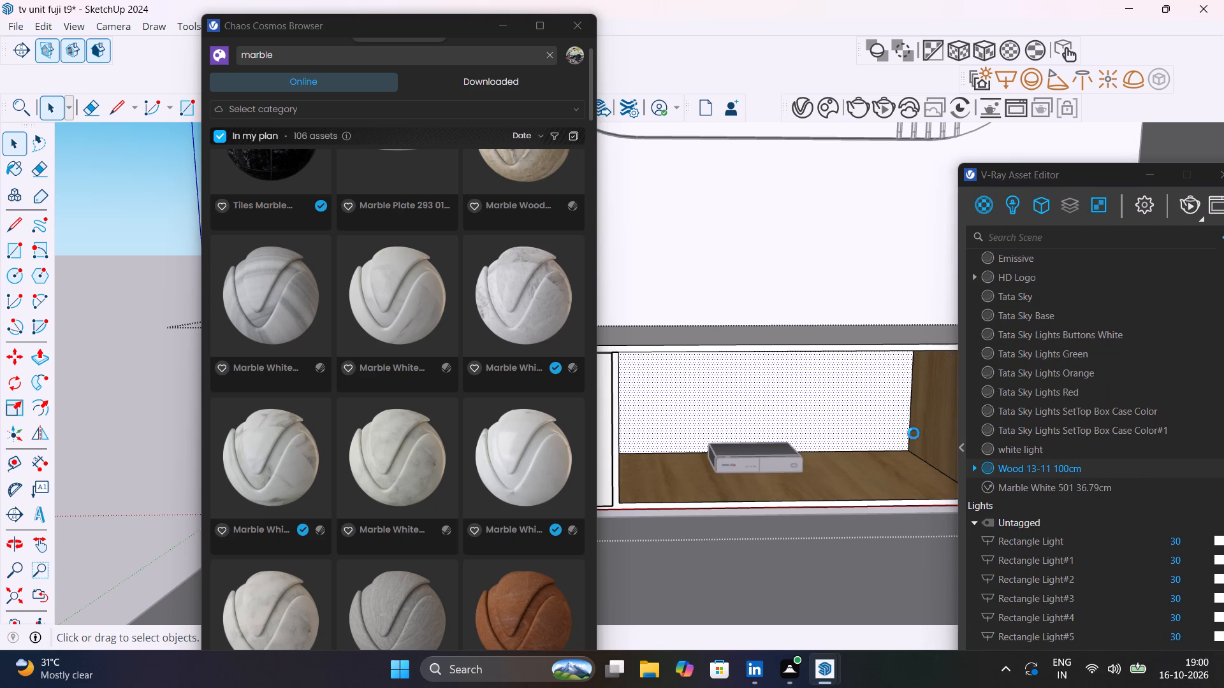
right_click(1035, 473)
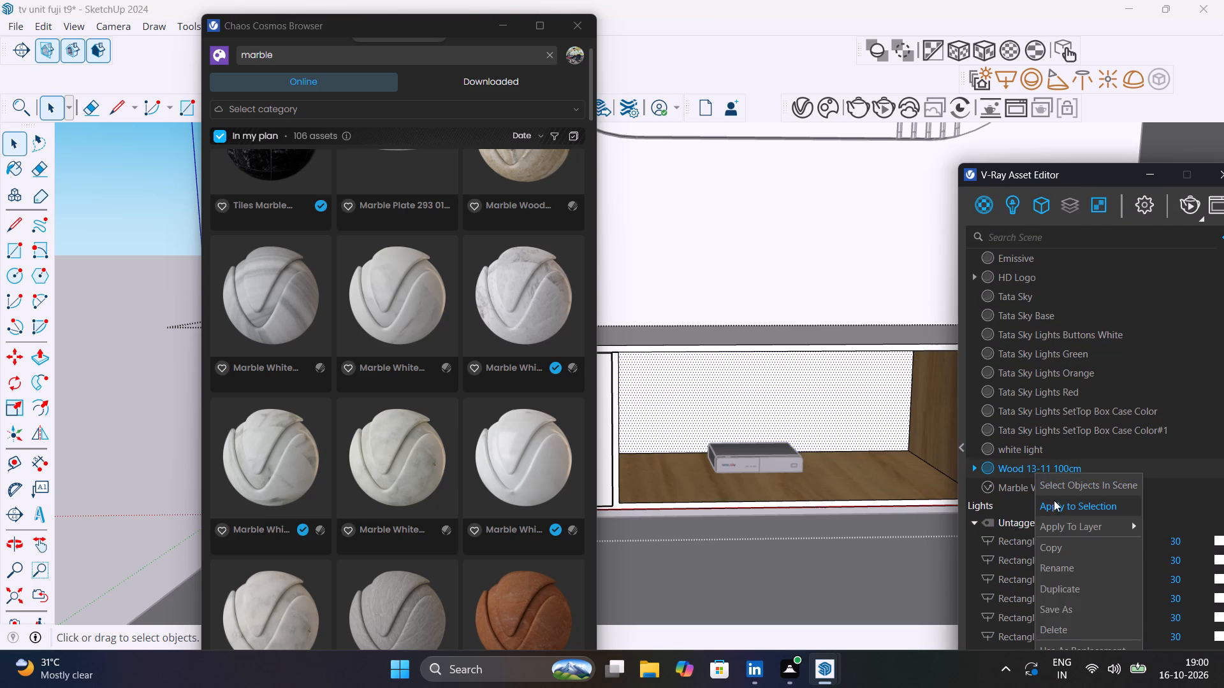
left_click(1056, 504)
Apply Wood 13-11 100cm to the niche's left side wall.
middle_click_drag(880, 448, 863, 439)
left_click(731, 443)
right_click(1028, 475)
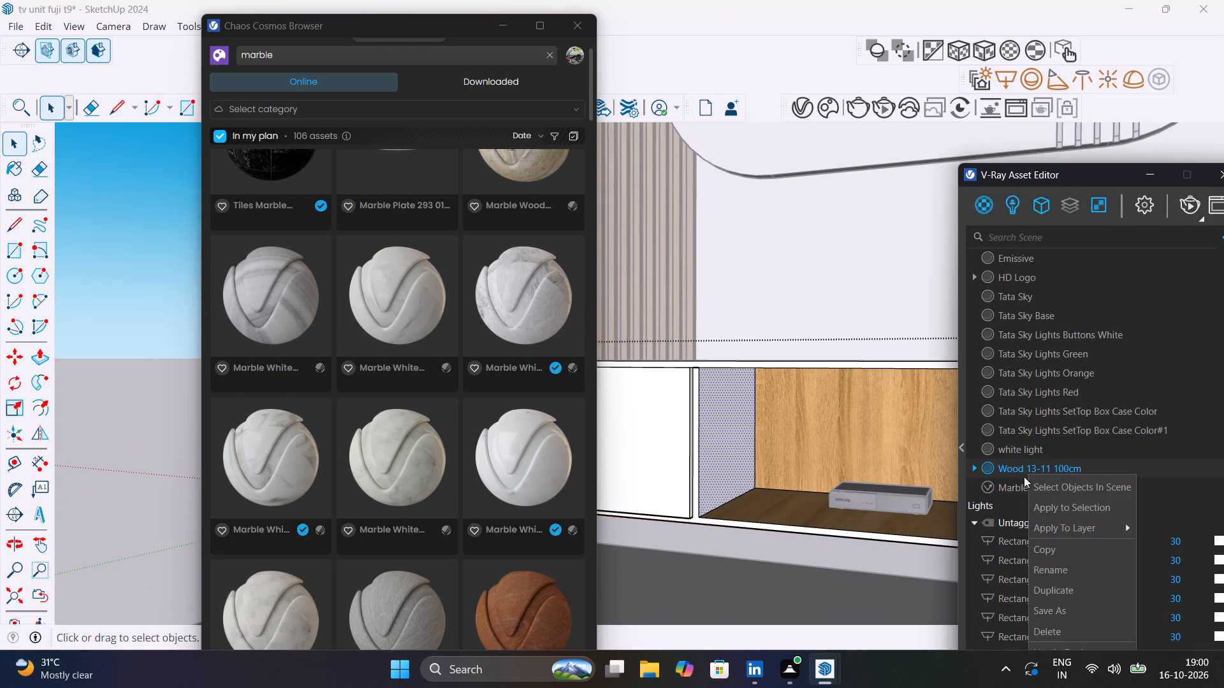
left_click(1049, 505)
Apply Wood 13-11 100cm to the underside of the niche's top and leave the cabinet group.
middle_click_drag(880, 438, 870, 417, "shift")
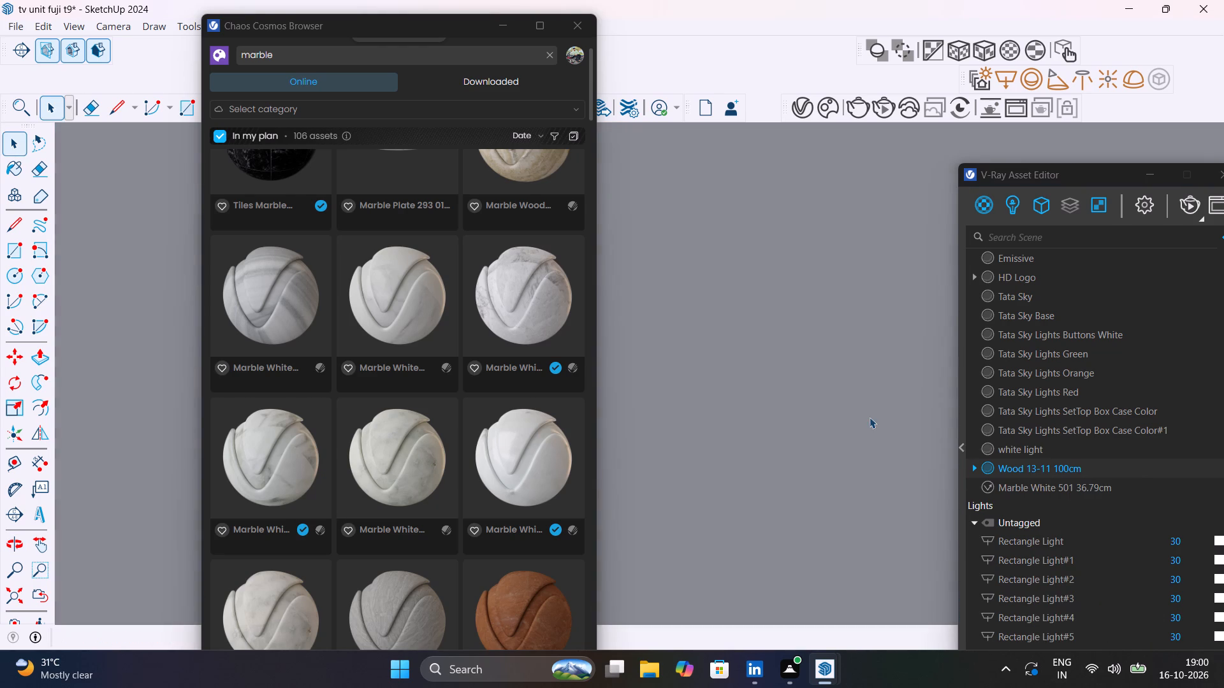
middle_click_drag(870, 418, 892, 577)
middle_click_drag(758, 474, 823, 687, "shift")
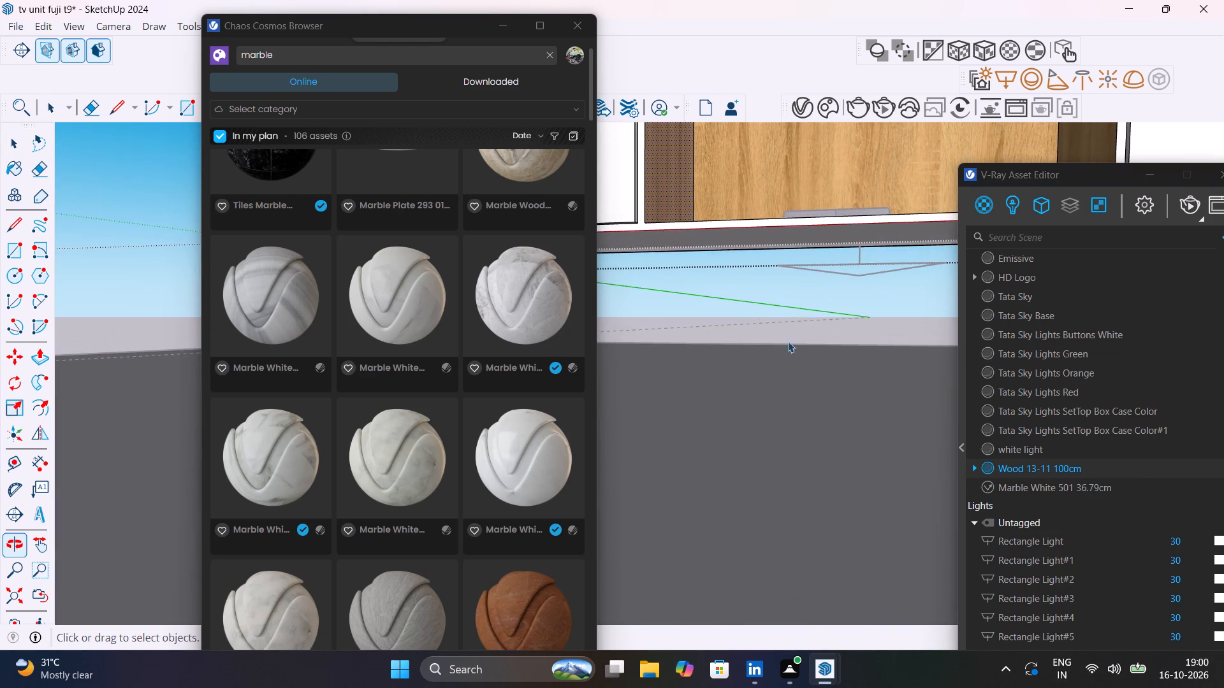
scroll(809, 305, "down", 5)
middle_click_drag(809, 278, 811, 388, "shift")
scroll(812, 300, "up", 2)
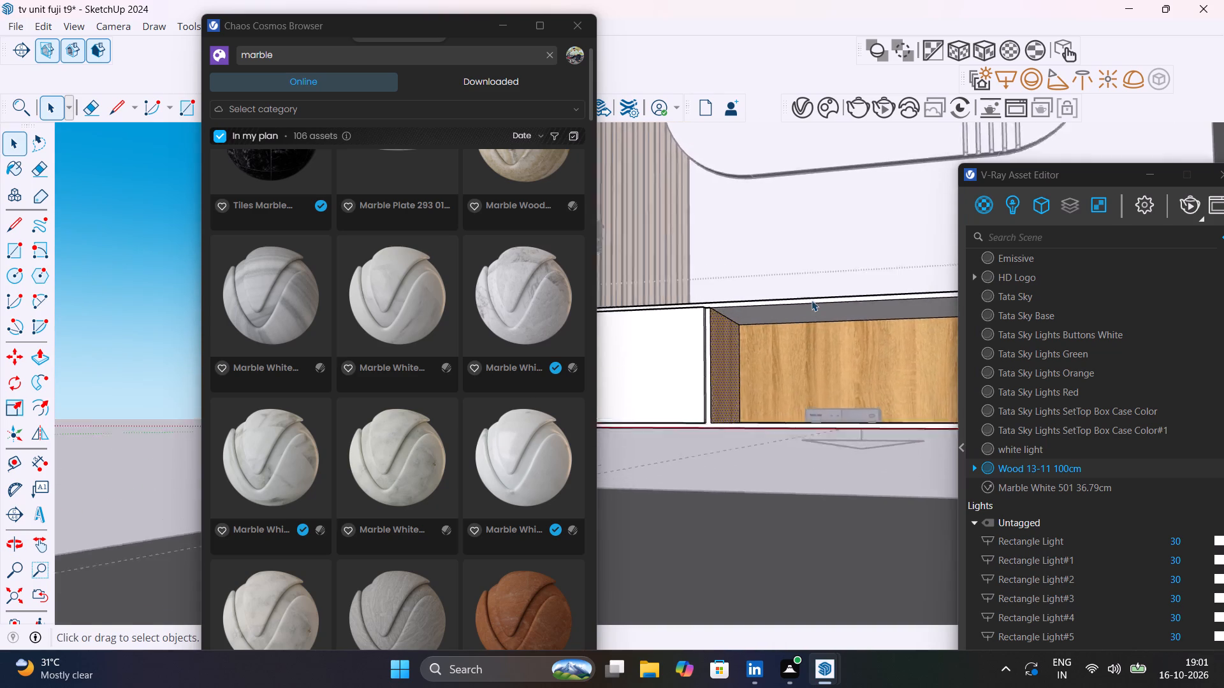
scroll(812, 300, "up", 6)
left_click(815, 315)
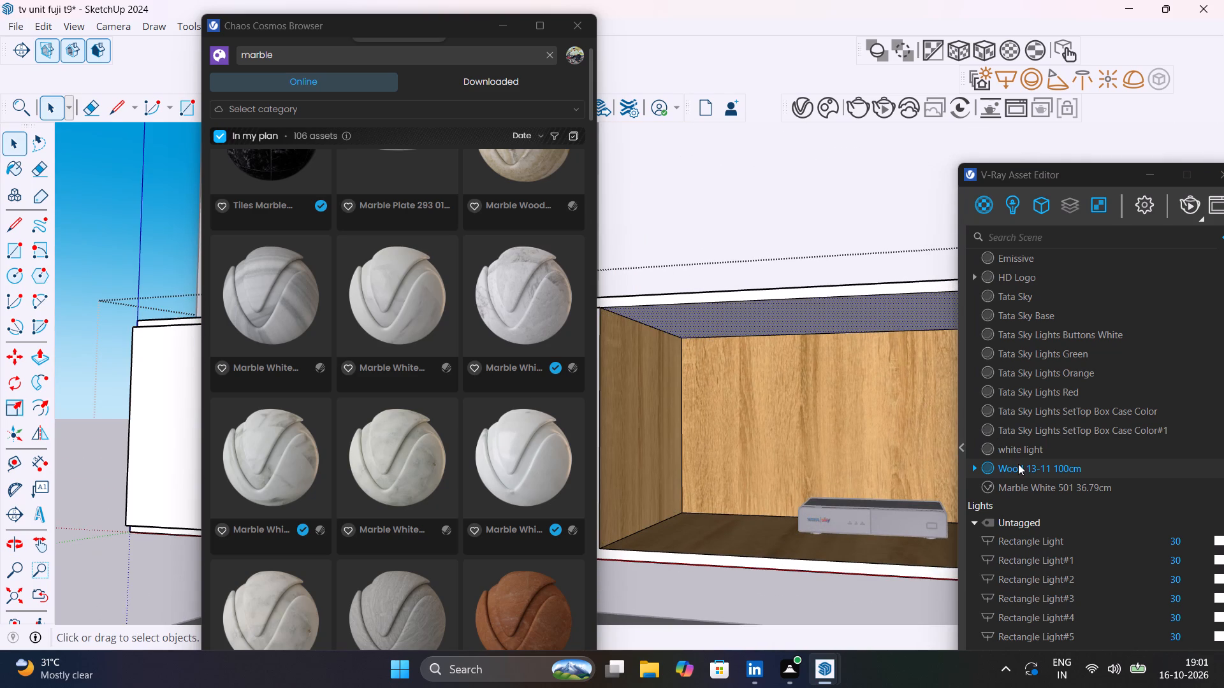
right_click(1019, 464)
left_click(1037, 489)
scroll(857, 427, "down", 14)
left_click_drag(1081, 170, 822, 277)
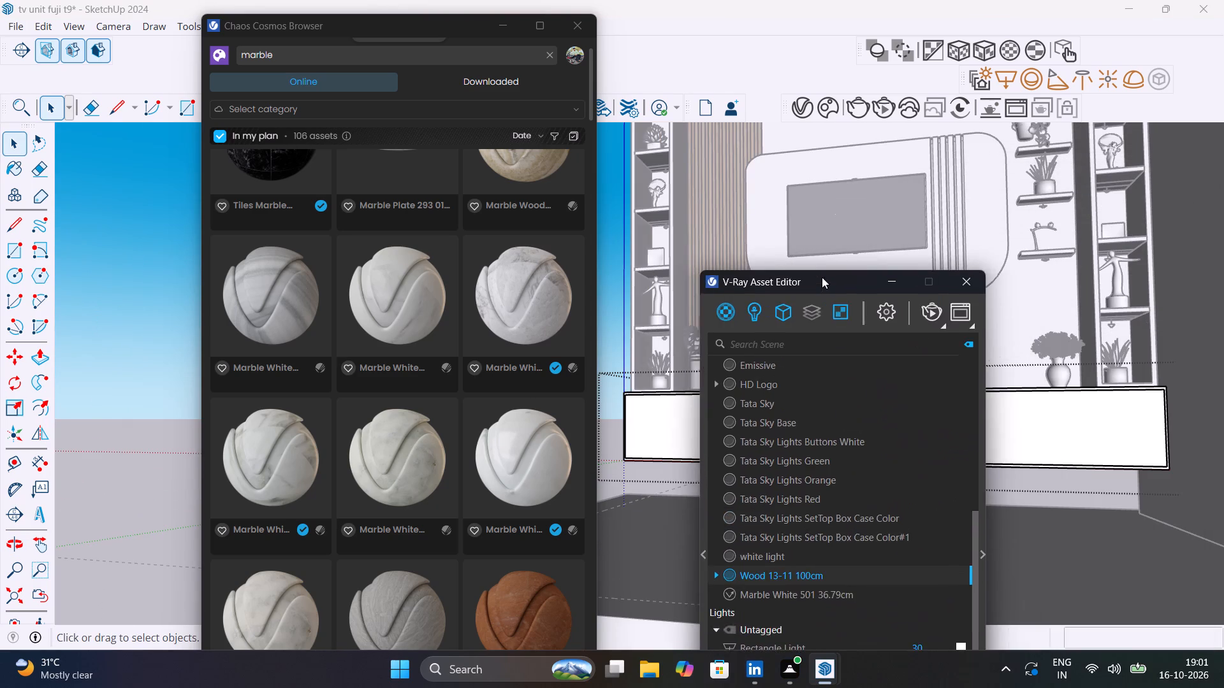
left_click_drag(822, 277, 843, 537)
scroll(866, 408, "down", 13)
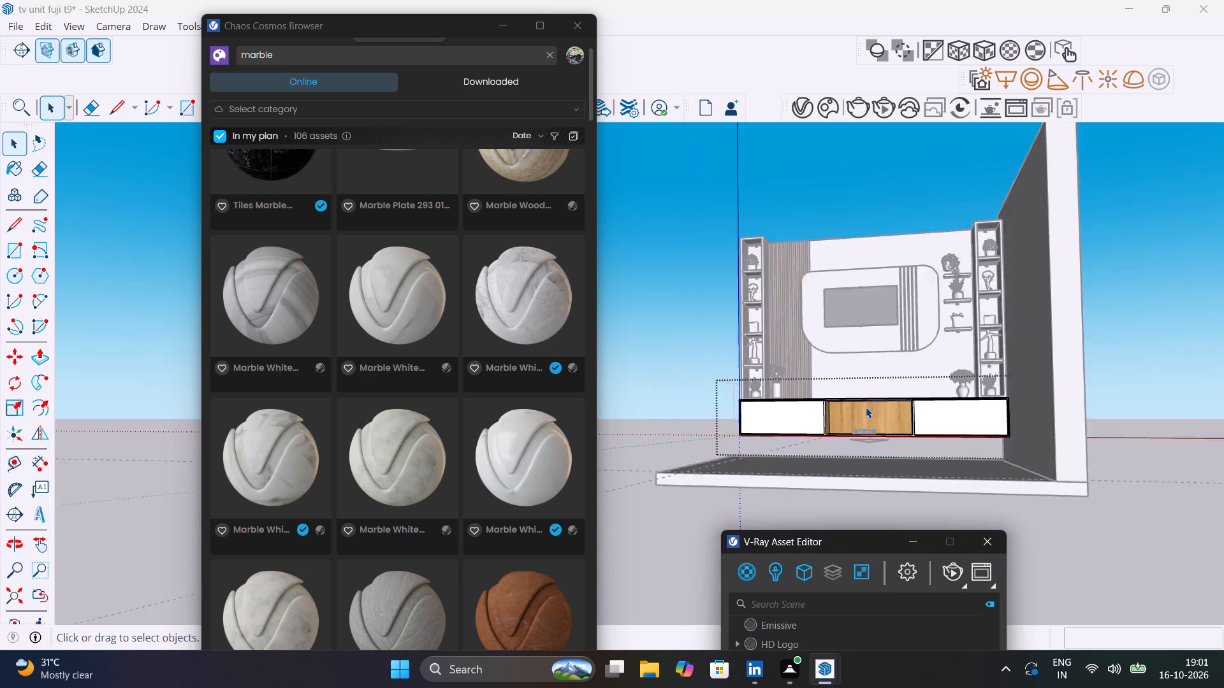
left_click(687, 296)
Unhide the last hidden entity to restore the glass front of the set-top box niche.
scroll(850, 428, "up", 10)
middle_click_drag(891, 426, 945, 468)
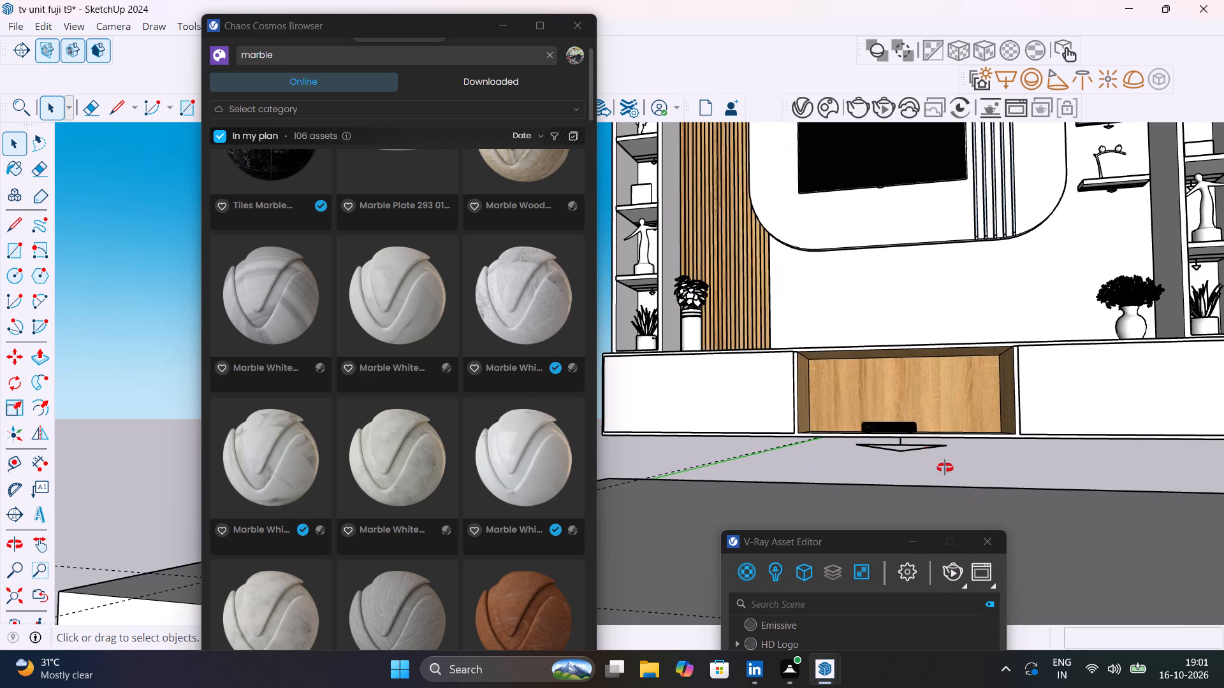
middle_click_drag(945, 468, 914, 489)
scroll(989, 541, "down", 1)
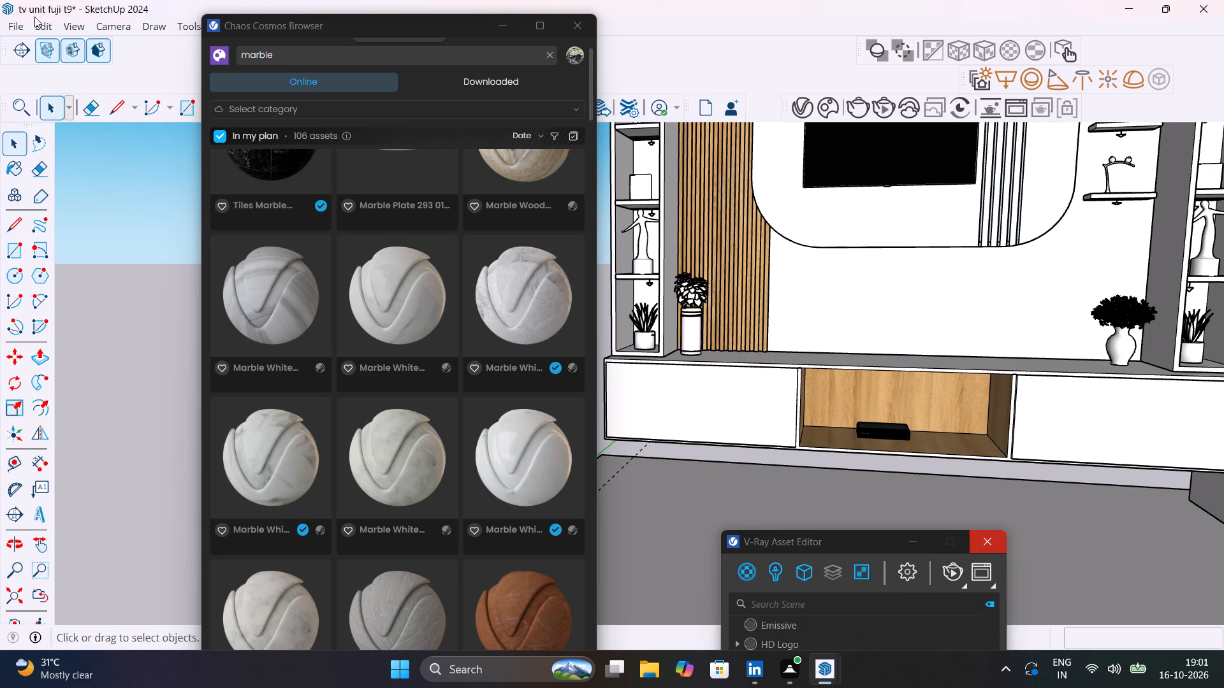
left_click(42, 22)
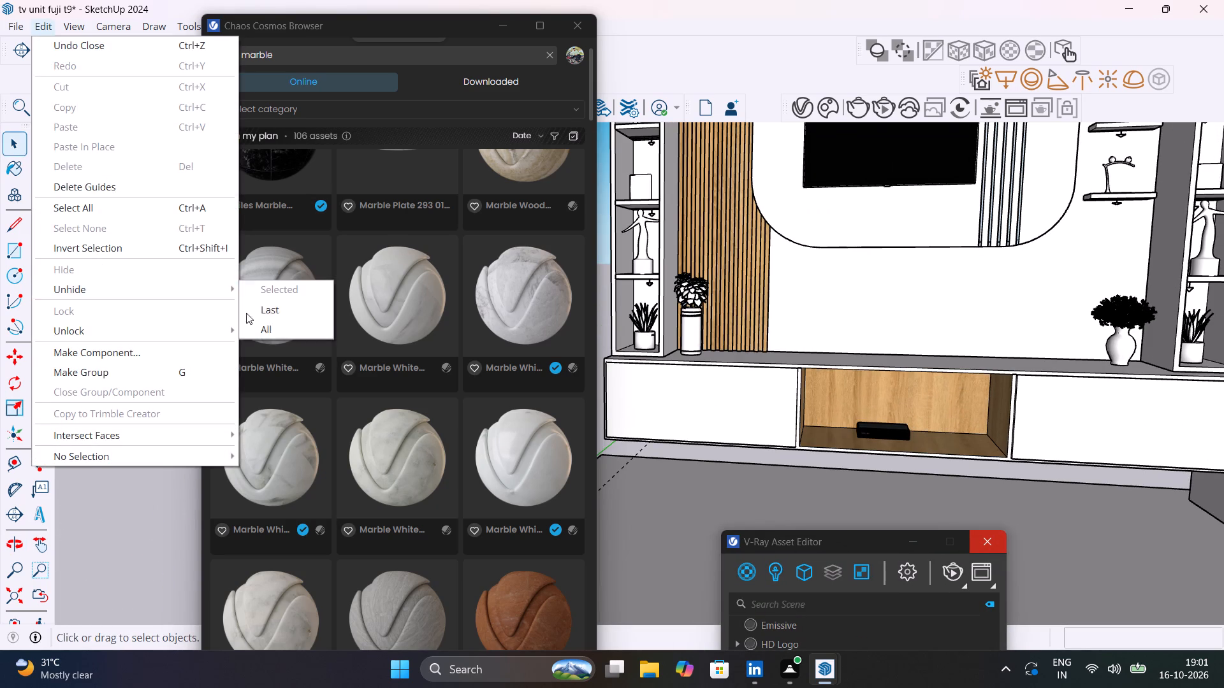
left_click(296, 317)
Close the V-Ray Asset Editor and the Chaos Cosmos Browser.
scroll(550, 319, "down", 3)
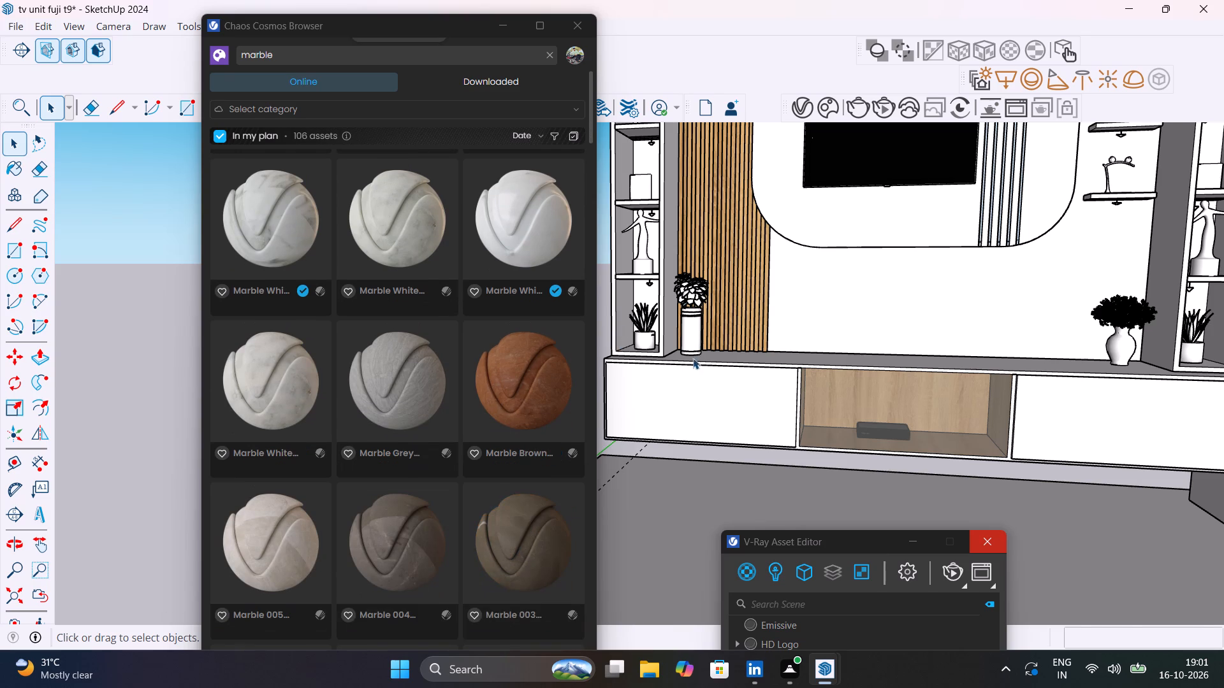
scroll(693, 359, "down", 5)
middle_click_drag(727, 365, 663, 347)
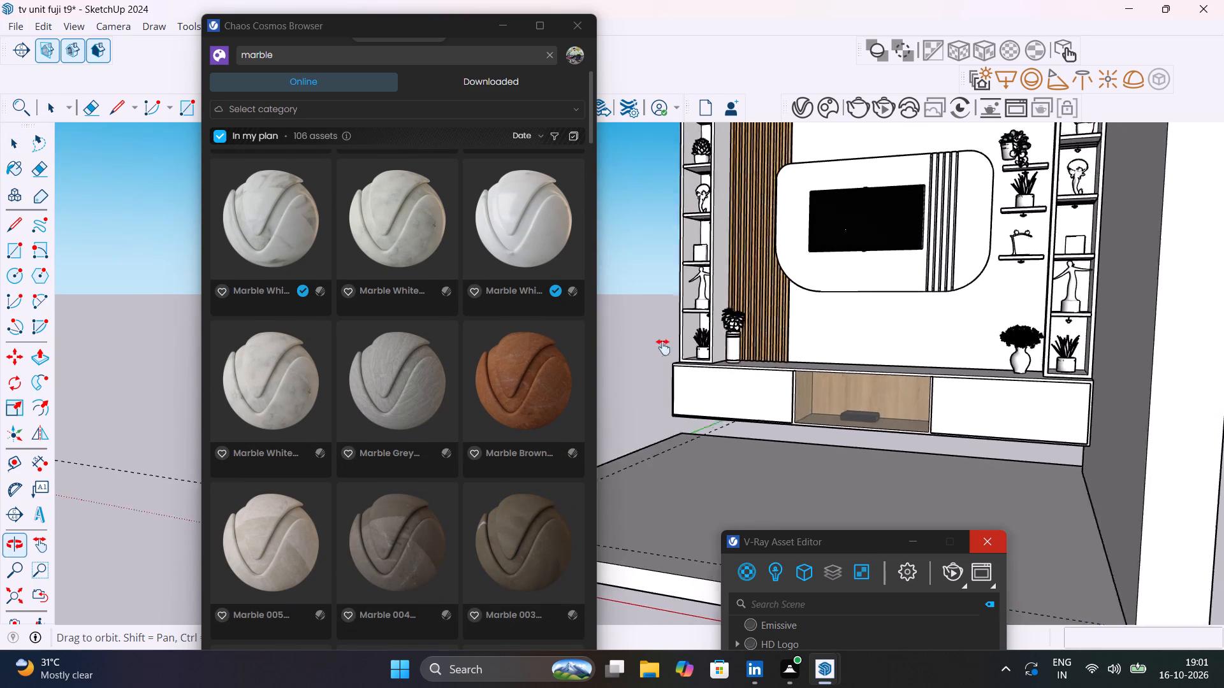
middle_click_drag(663, 347, 708, 358)
left_click_drag(864, 545, 422, 185)
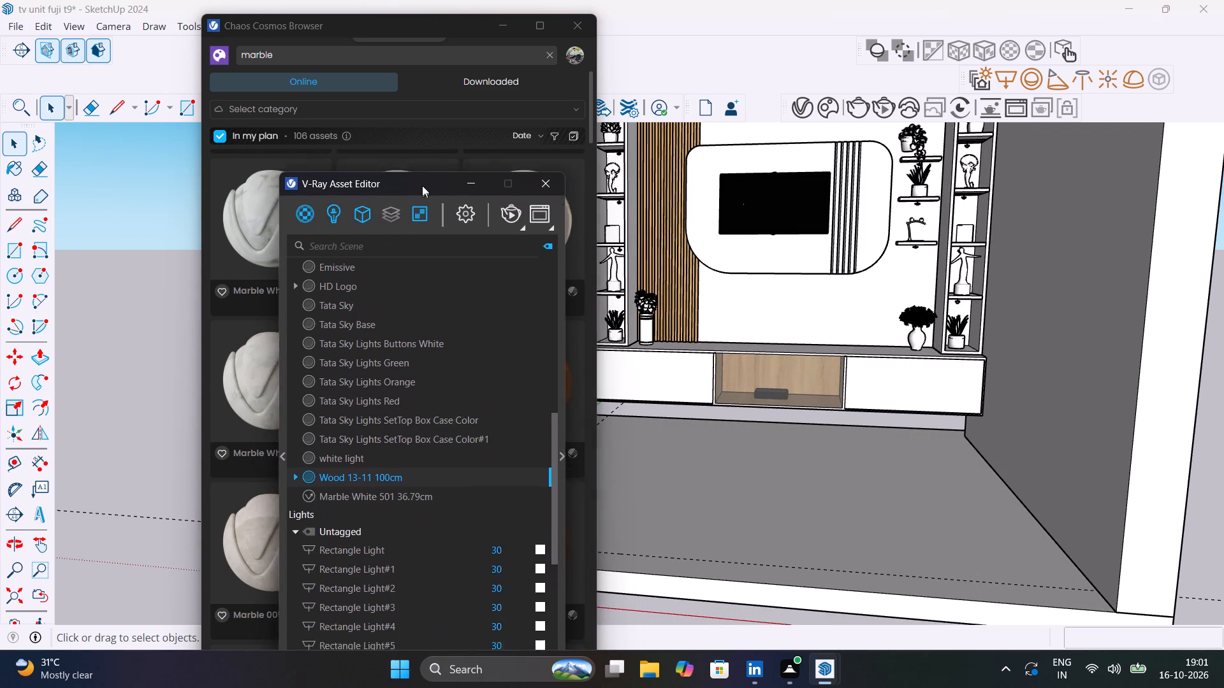
left_click_drag(422, 185, 403, 94)
scroll(479, 133, "down", 3)
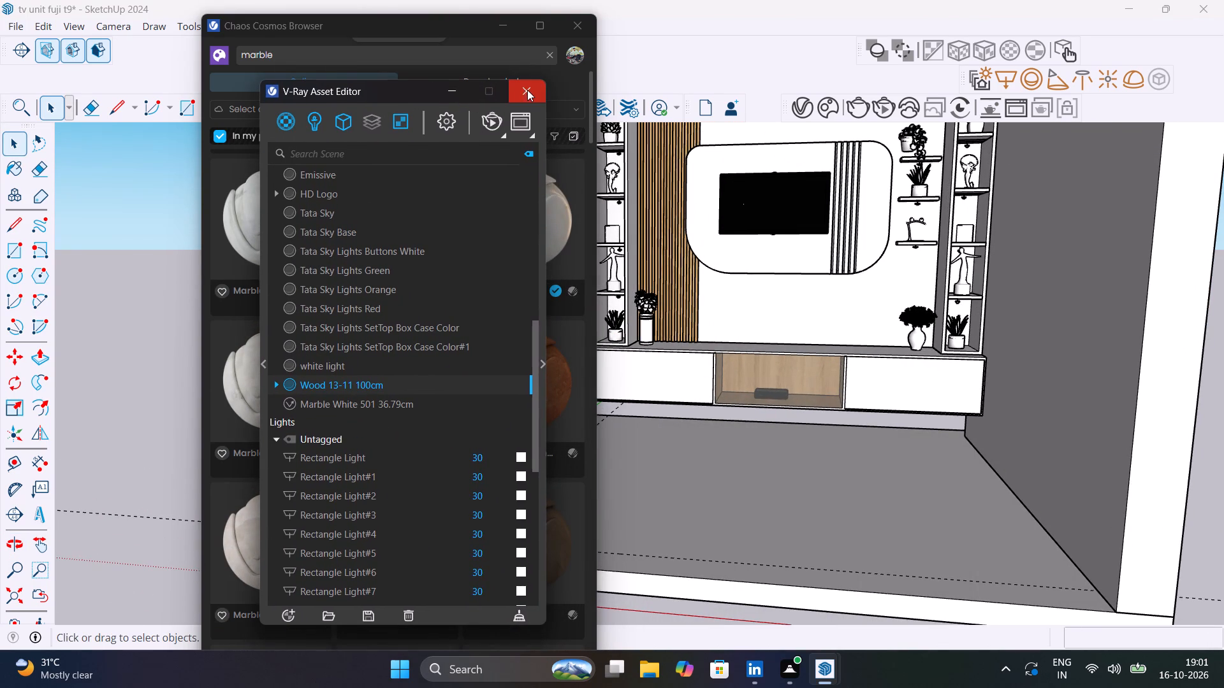
left_click(527, 90)
left_click(577, 18)
Examine the whole TV unit for parts that still need a material.
scroll(639, 238, "down", 5)
scroll(685, 265, "down", 1)
middle_click_drag(685, 265, 697, 272)
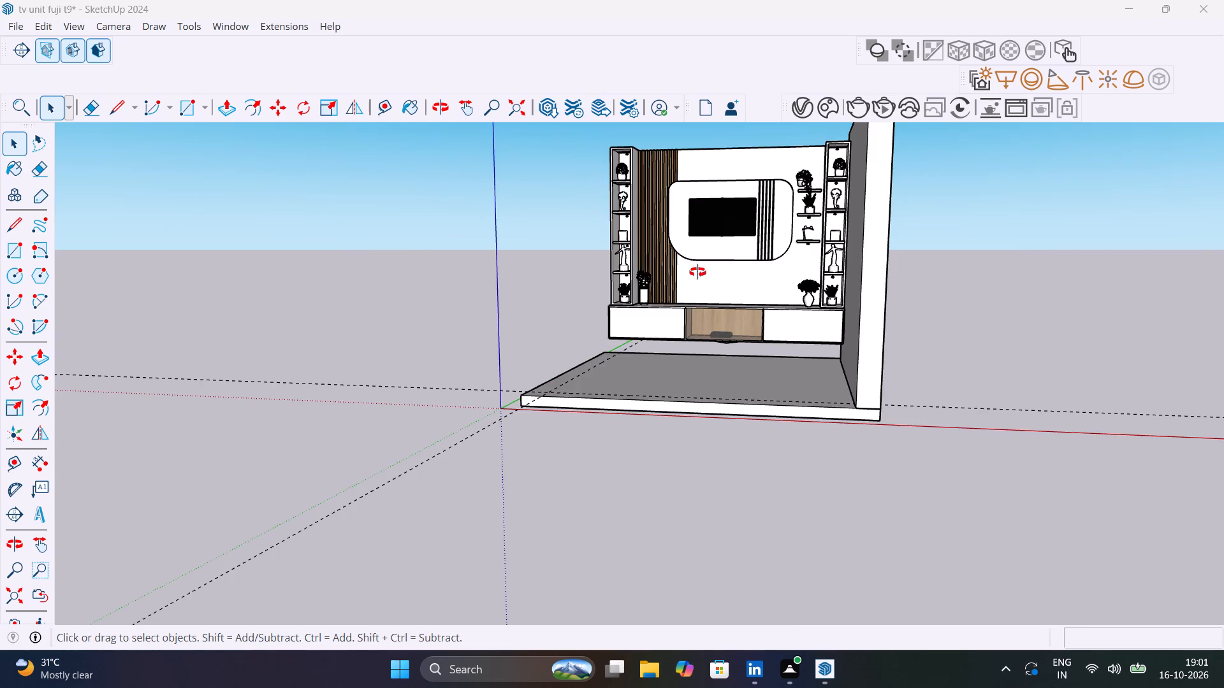
middle_click_drag(697, 272, 812, 219)
scroll(800, 361, "up", 1)
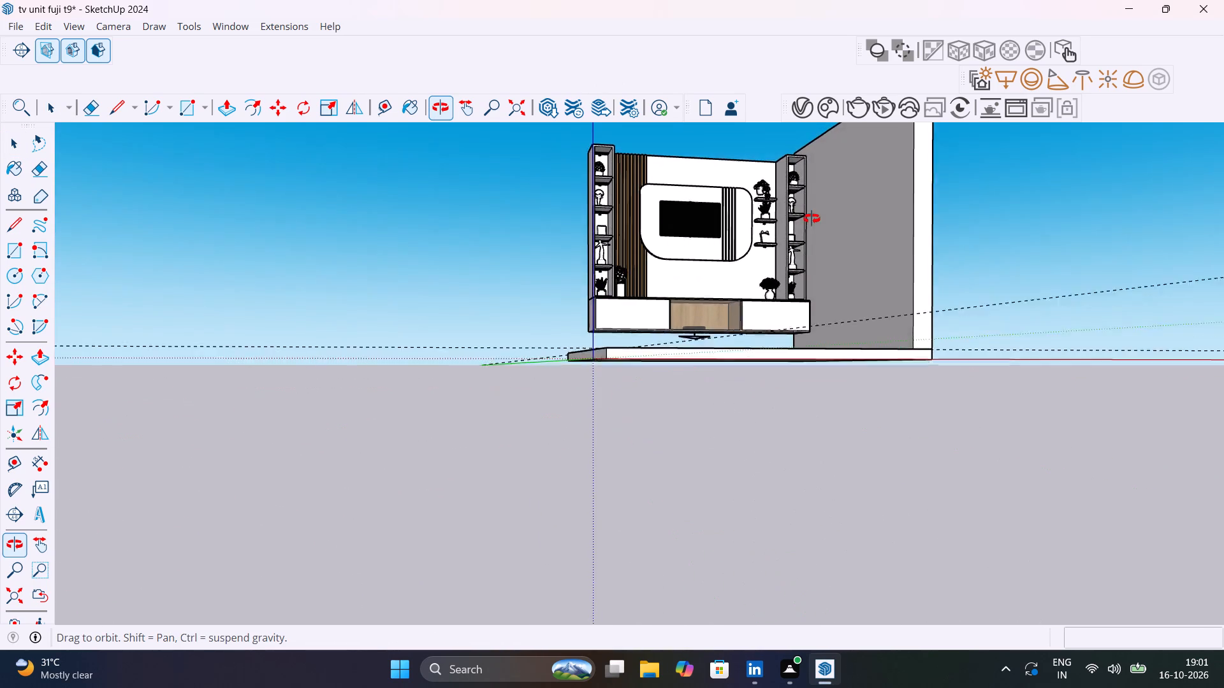
middle_click_drag(812, 219, 779, 287)
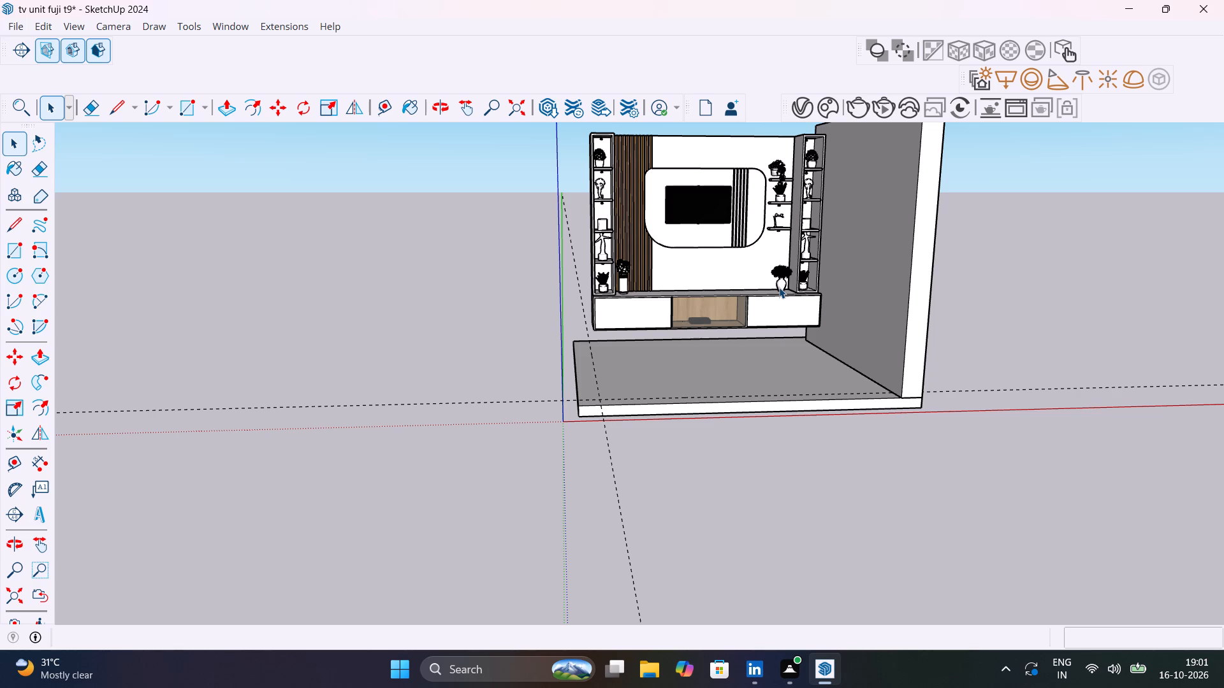
scroll(592, 191, "up", 9)
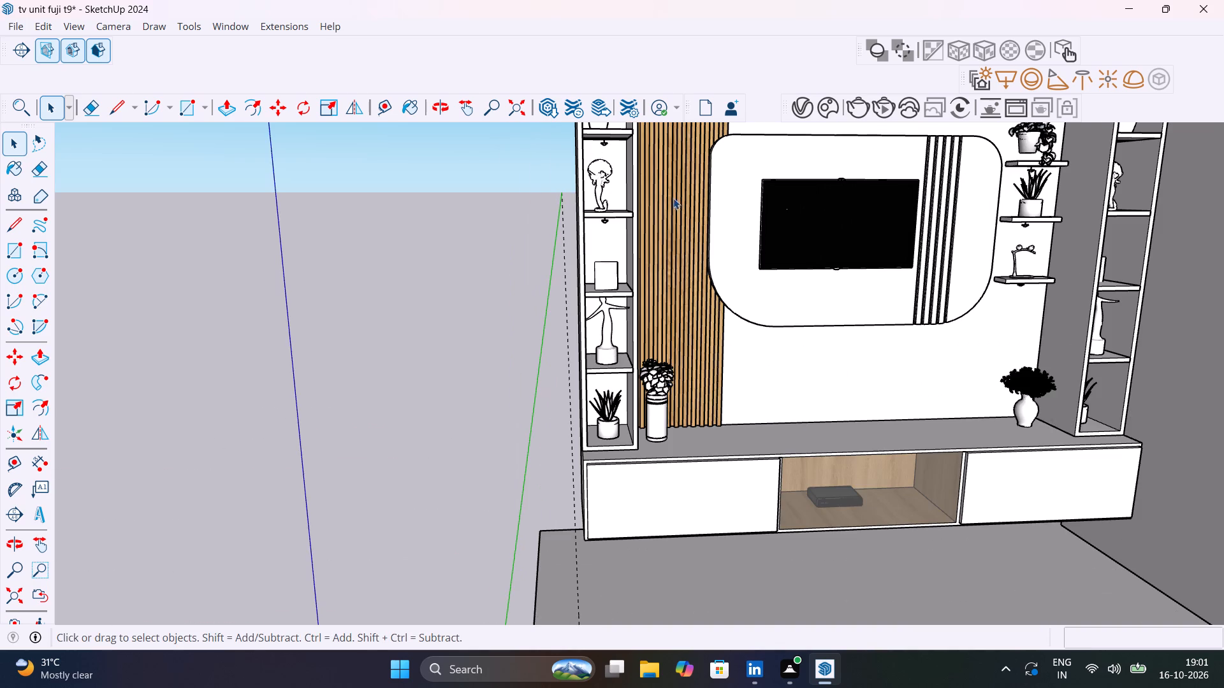
middle_click_drag(675, 201, 641, 329)
Search Chaos Cosmos for cream and import the Pearl Cream 2cm material into the scene.
left_click(827, 106)
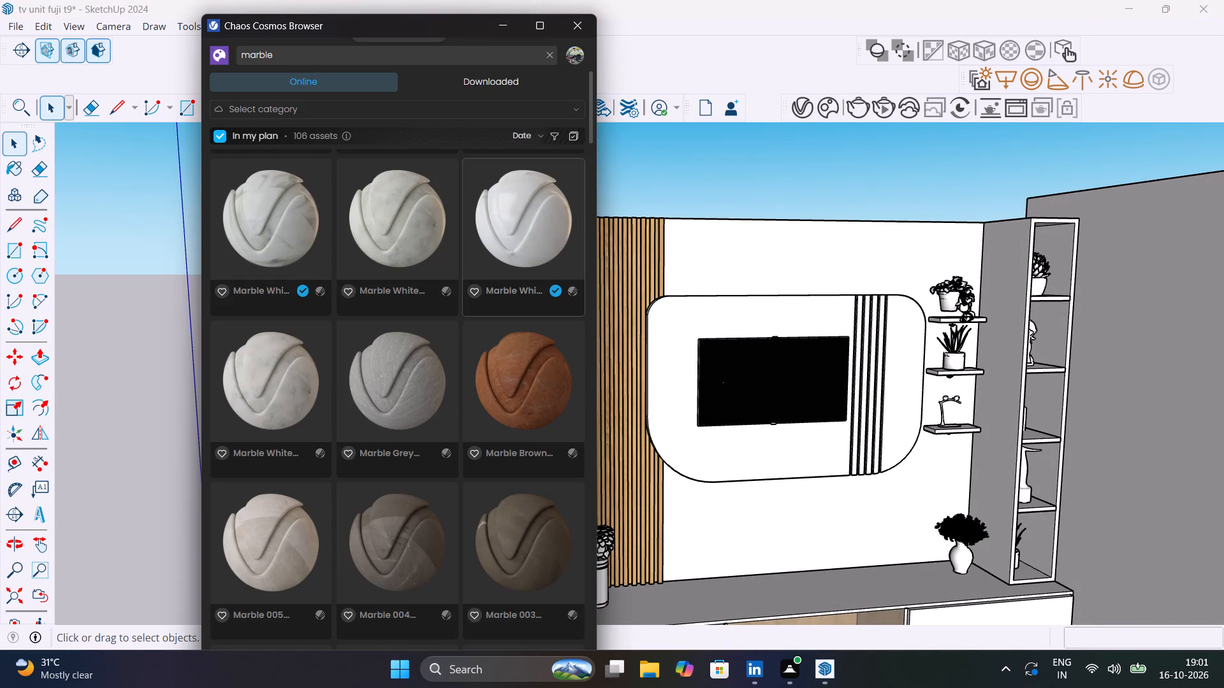
left_click(344, 57)
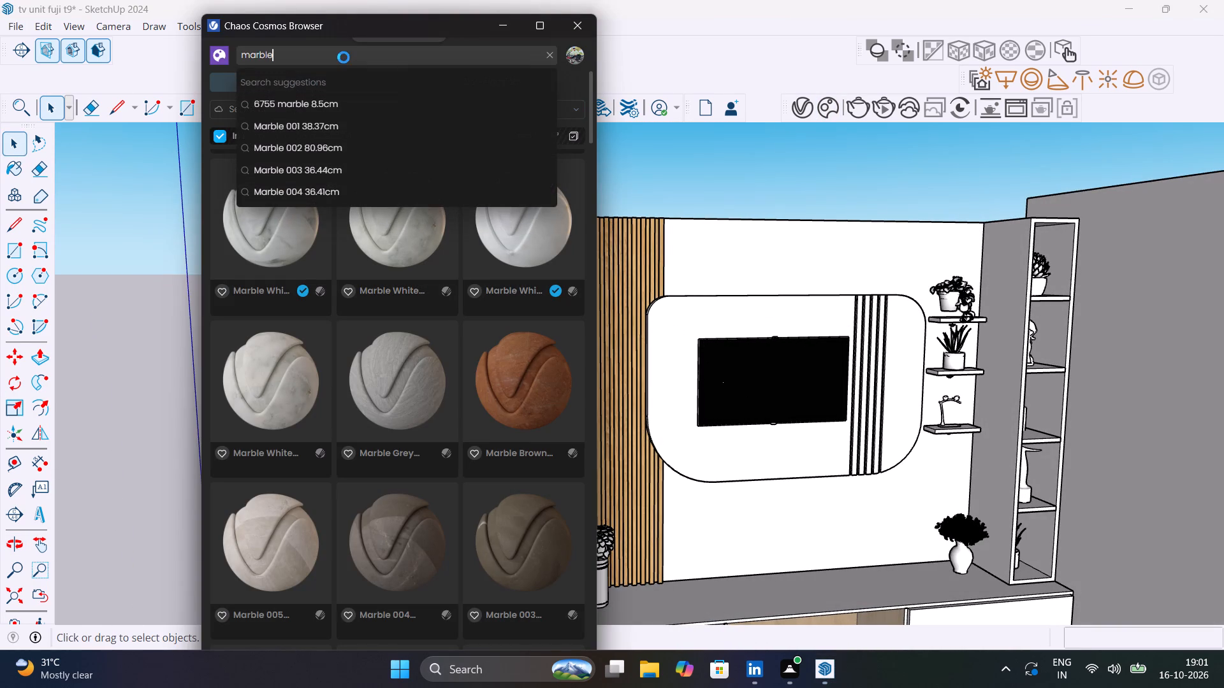
key("BackSpace")
key("BackSpace")
key("BackSpace")
key("BackSpace")
key("BackSpace")
key("BackSpace")
key("BackSpace")
key("BackSpace")
key("BackSpace")
key("BackSpace")
key("BackSpace")
key("BackSpace")
key("BackSpace")
key("BackSpace")
key("BackSpace")
type("cream")
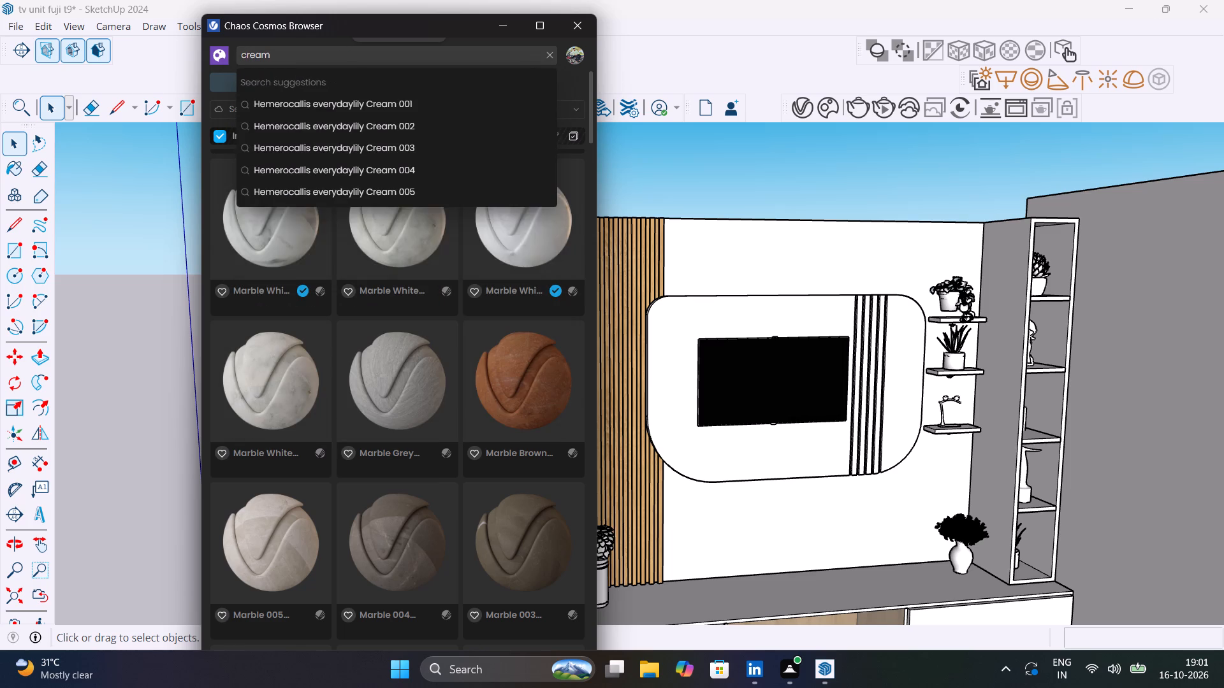
key("Return")
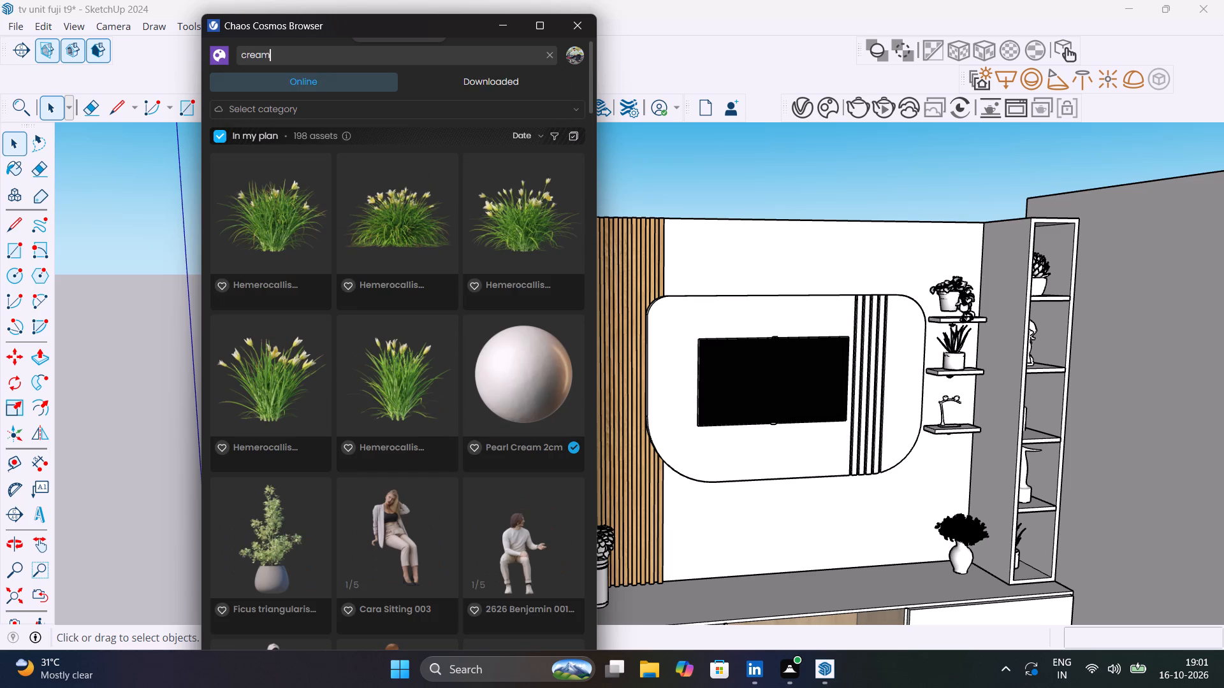
scroll(456, 411, "down", 5)
scroll(456, 411, "up", 7)
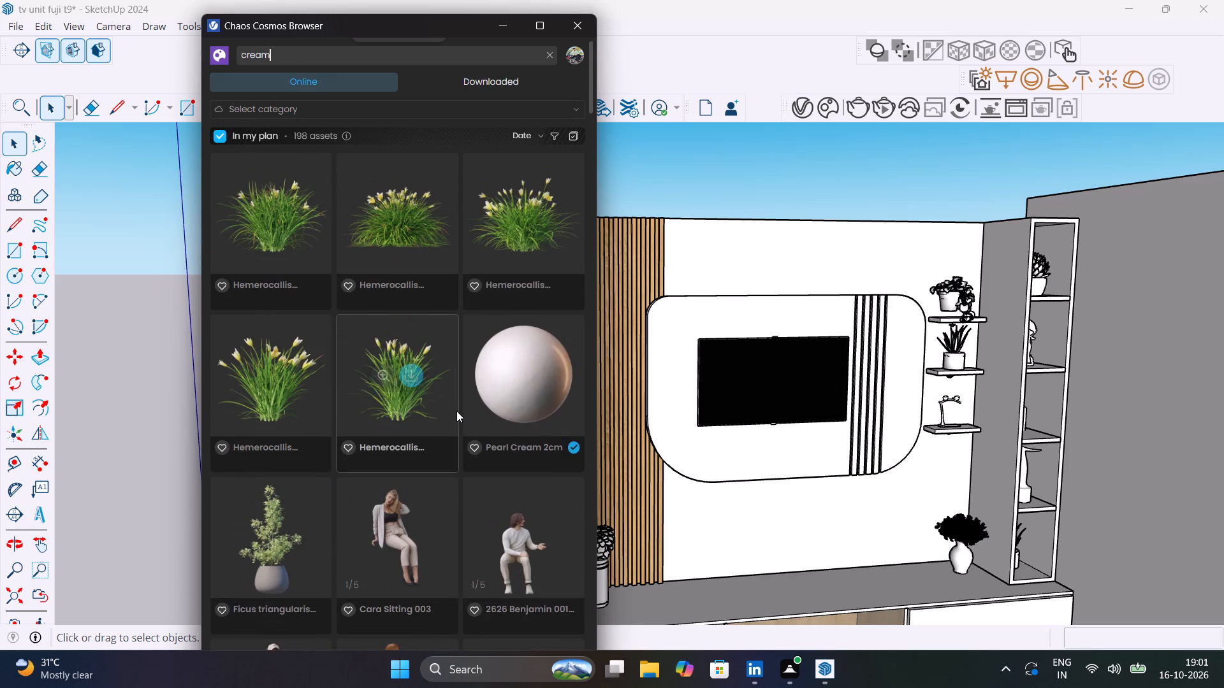
left_click(534, 383)
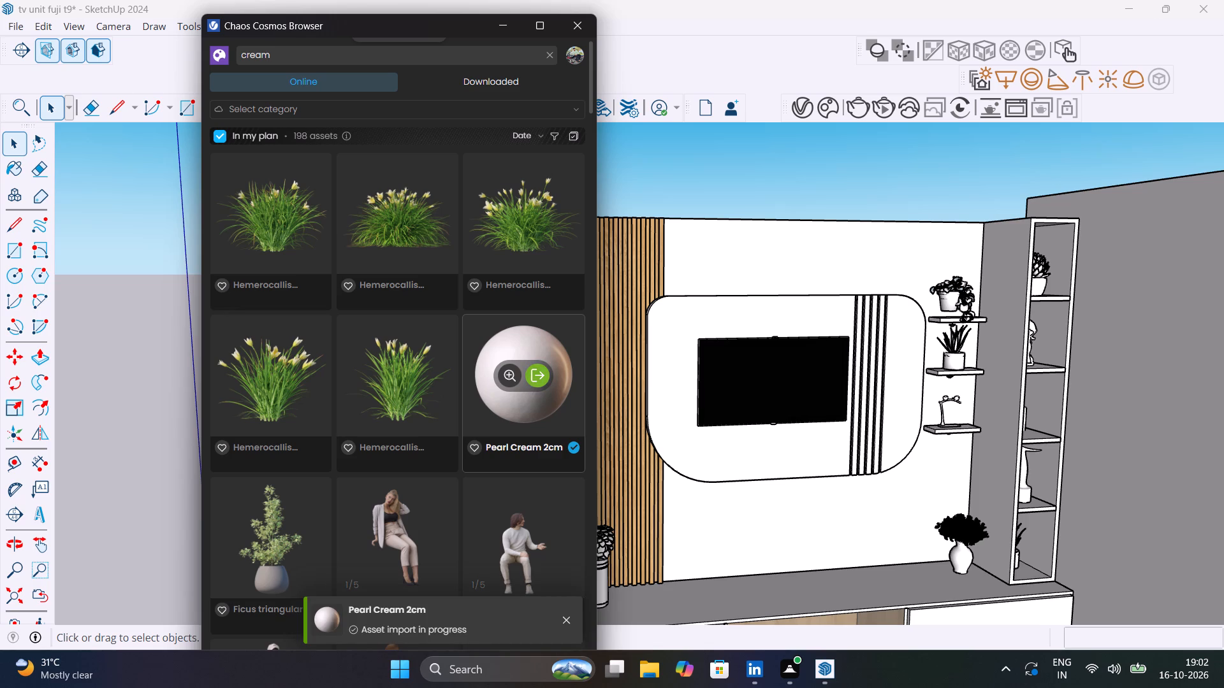
scroll(453, 441, "down", 6)
scroll(453, 441, "up", 4)
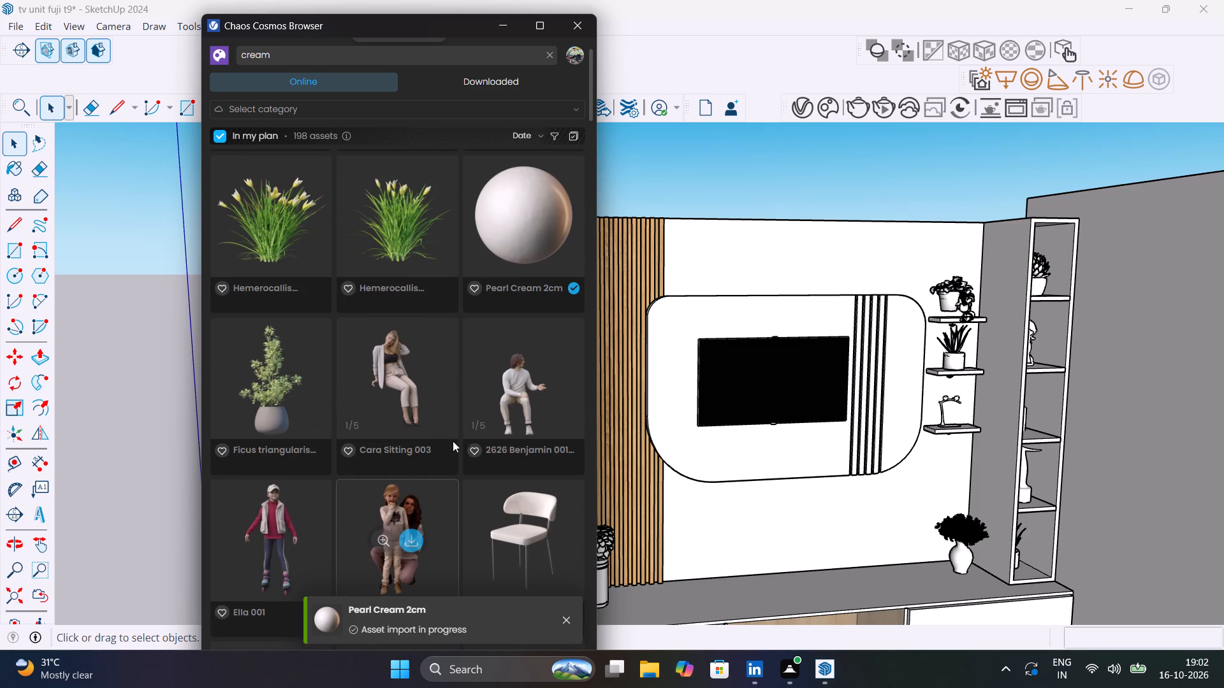
Move the Chaos Cosmos Browser aside and open the V-Ray Asset Editor on the opposite side of the model.
left_click_drag(446, 24, 362, 26)
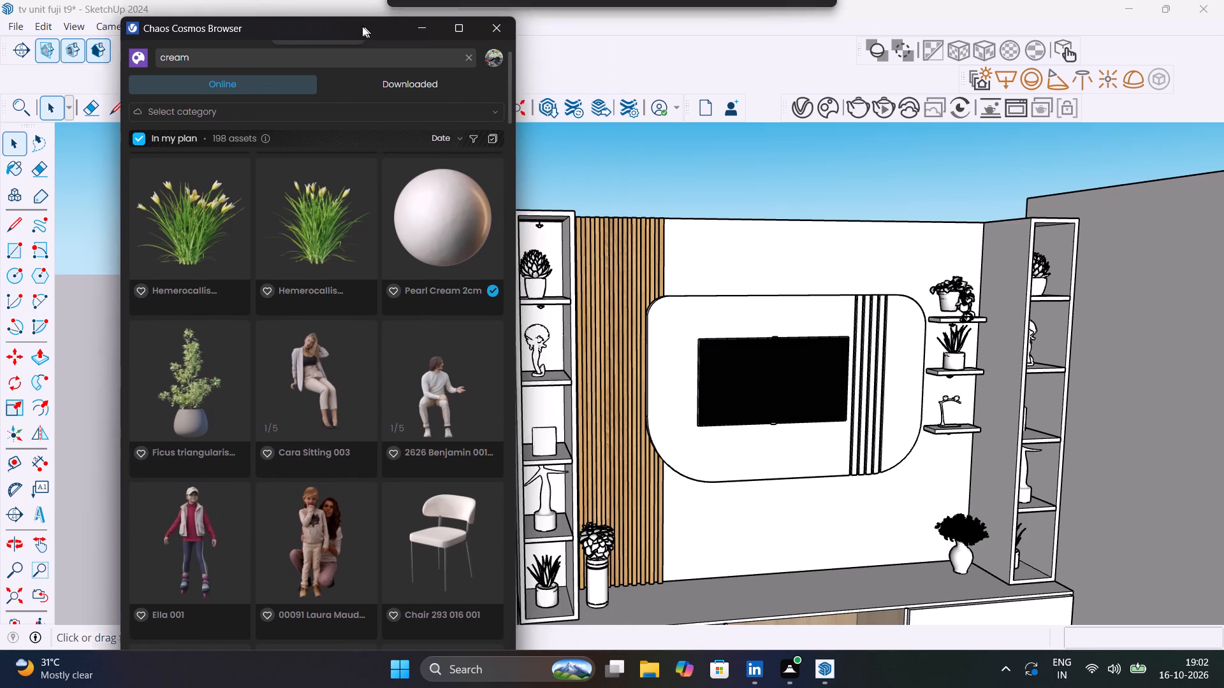
left_click_drag(362, 26, 225, 24)
left_click(811, 107)
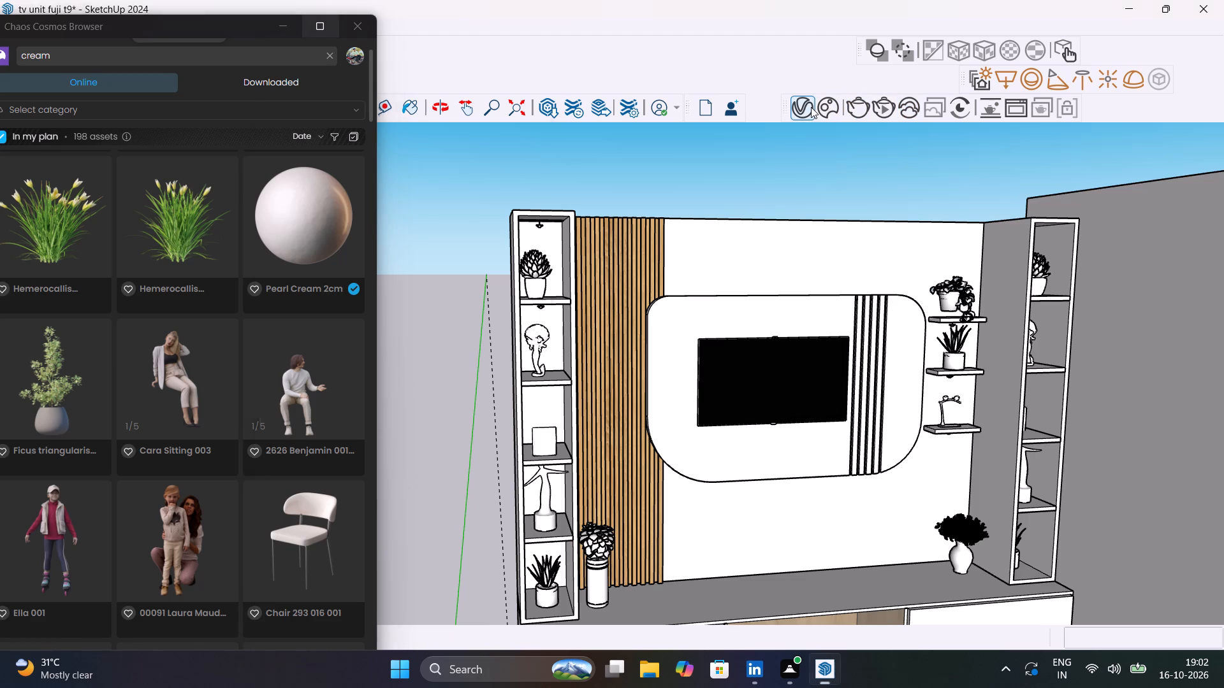
left_click_drag(387, 90, 1003, 126)
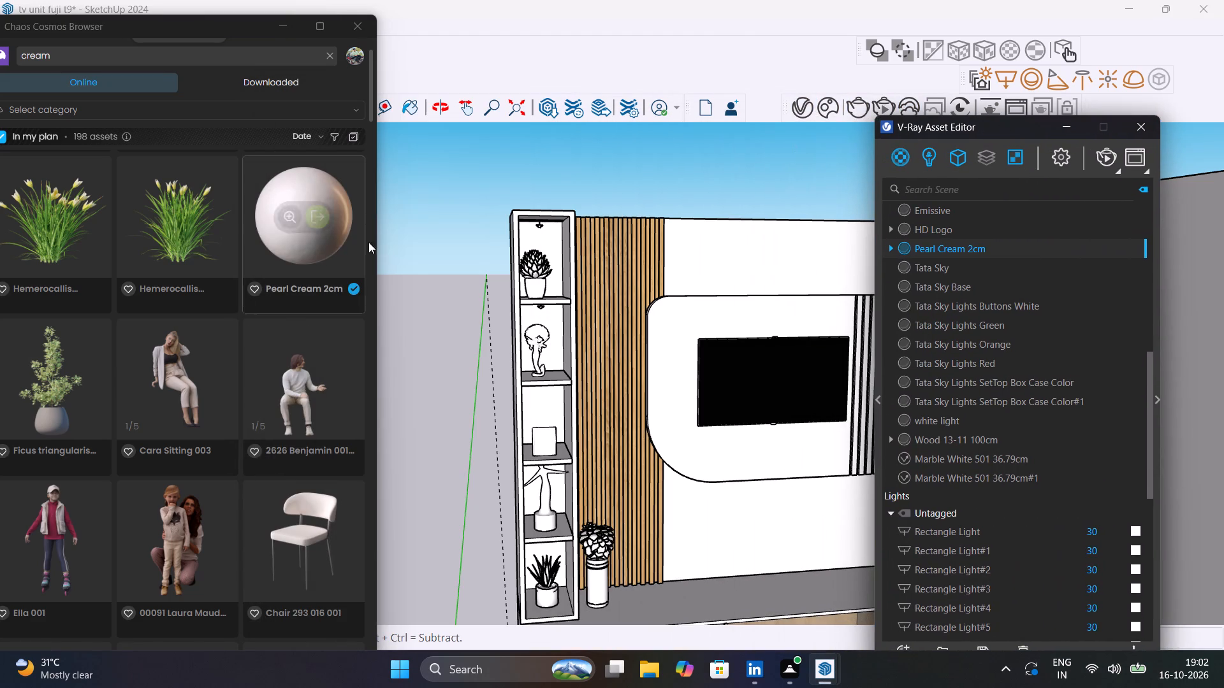
Apply Pearl Cream 2cm to the outer side and top faces of the tall shelf unit beside the wood slats.
middle_click_drag(550, 271, 720, 413)
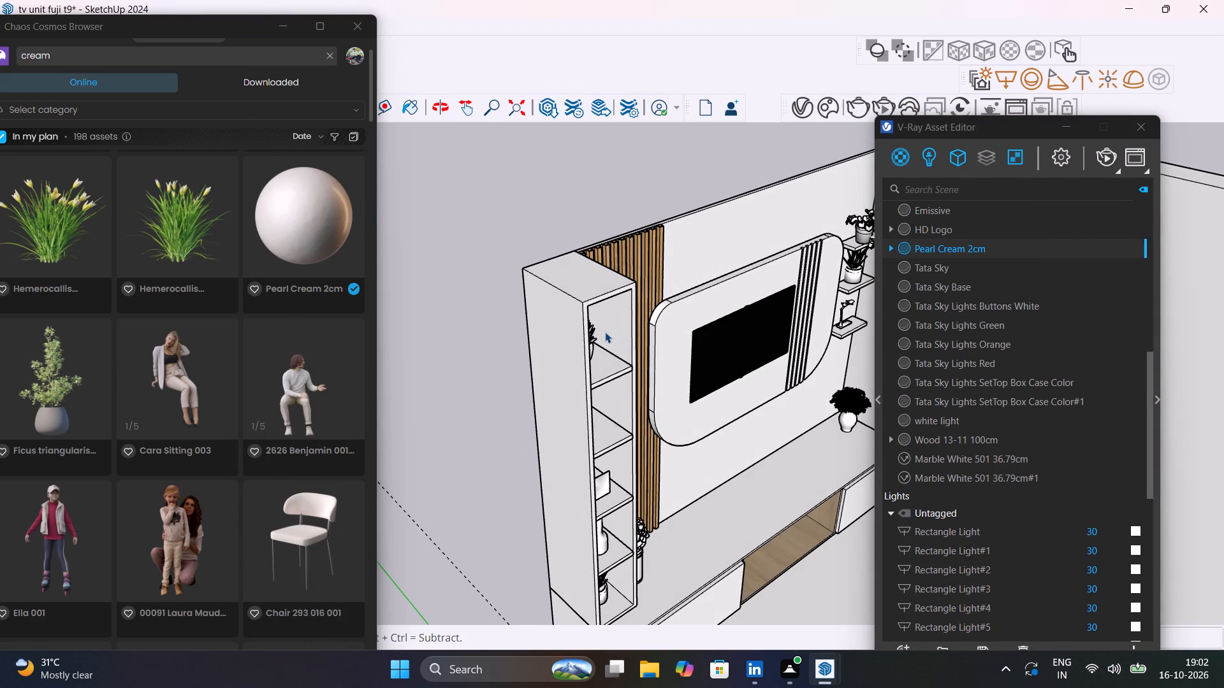
left_click(565, 308)
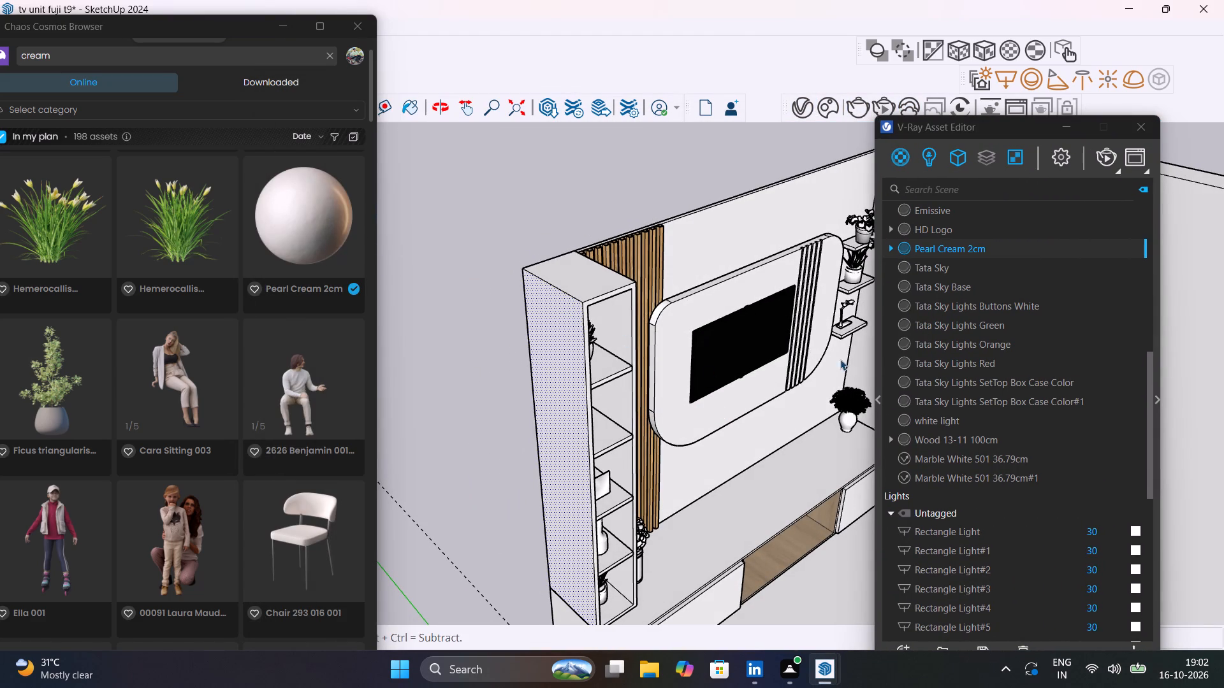
right_click(977, 250)
left_click(1003, 281)
left_click(605, 283)
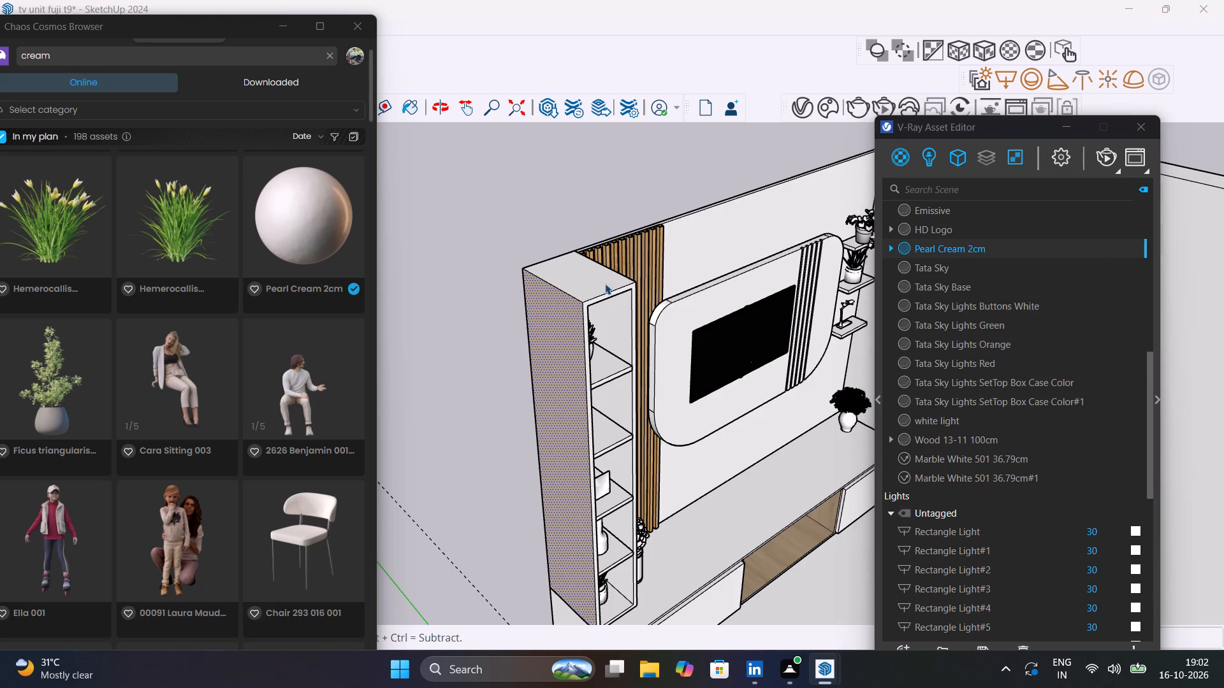
right_click(939, 248)
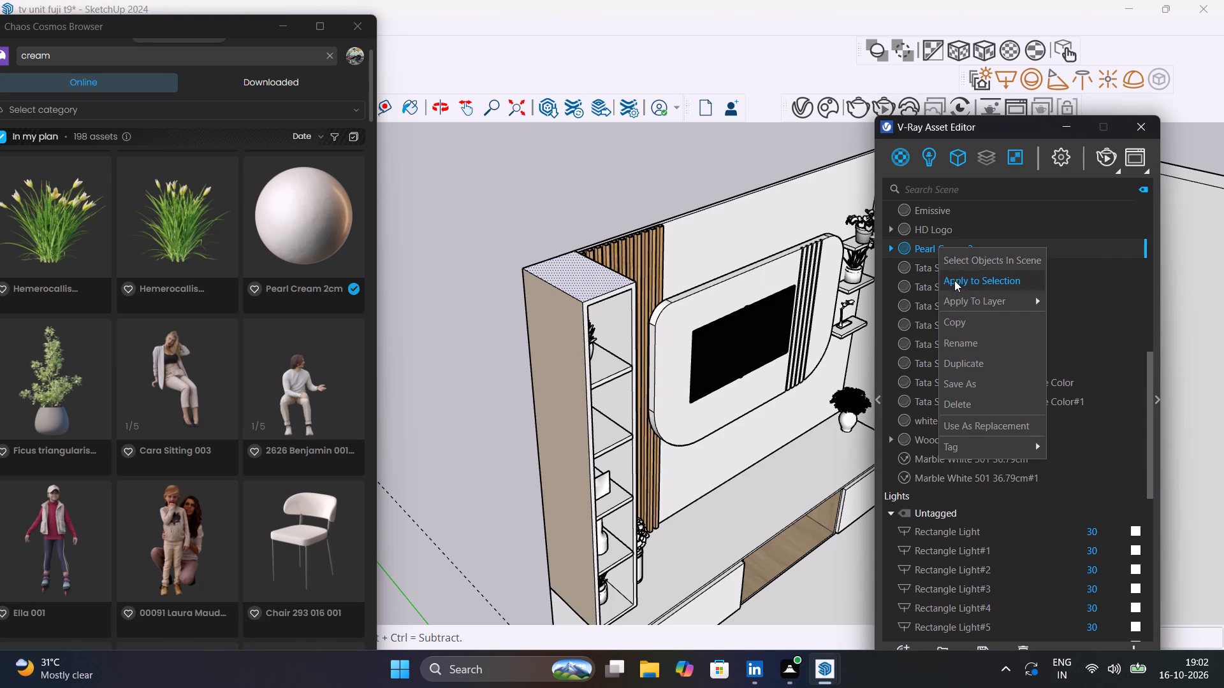
left_click(956, 283)
Apply Pearl Cream 2cm to both inner side faces of the tall shelf unit beside the wood slats.
middle_click_drag(602, 312, 489, 256)
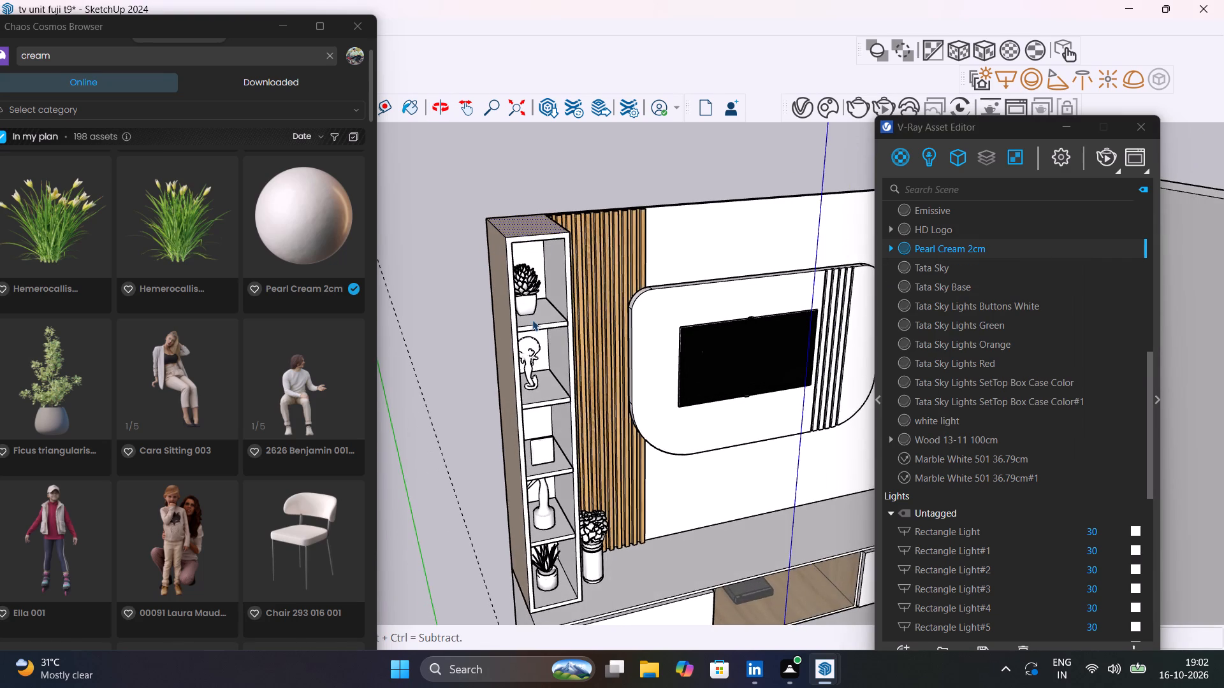
scroll(532, 320, "down", 6)
left_click_drag(492, 228, 580, 506)
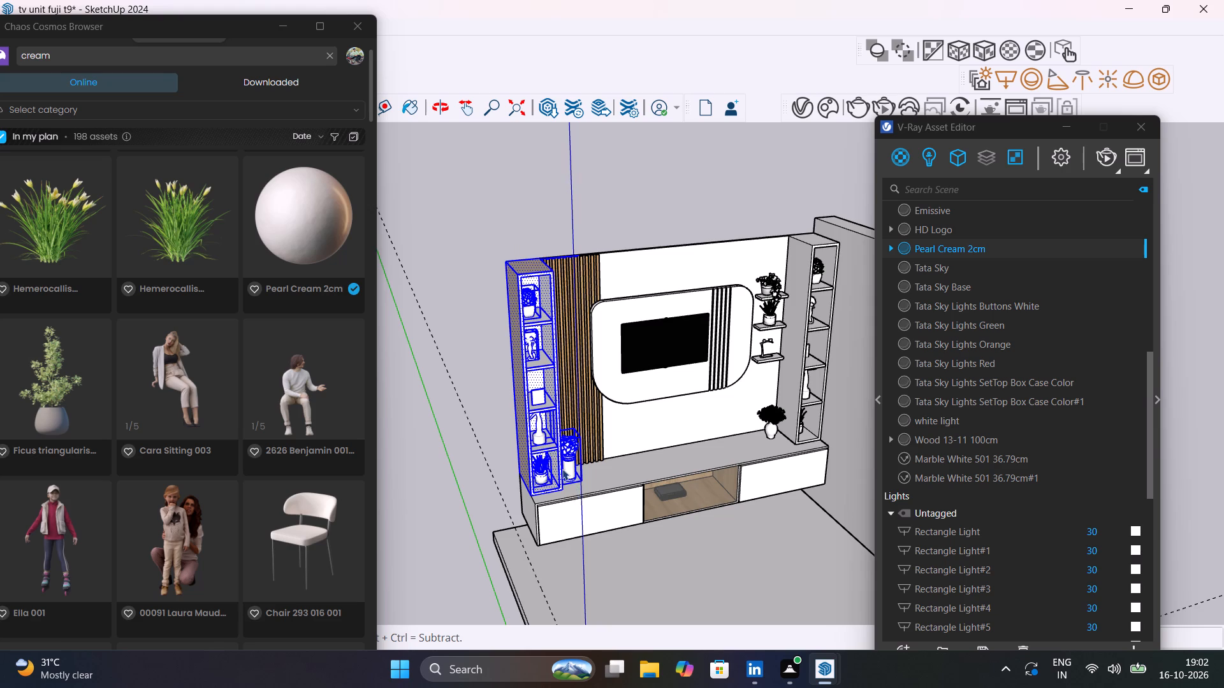
scroll(559, 452, "up", 6)
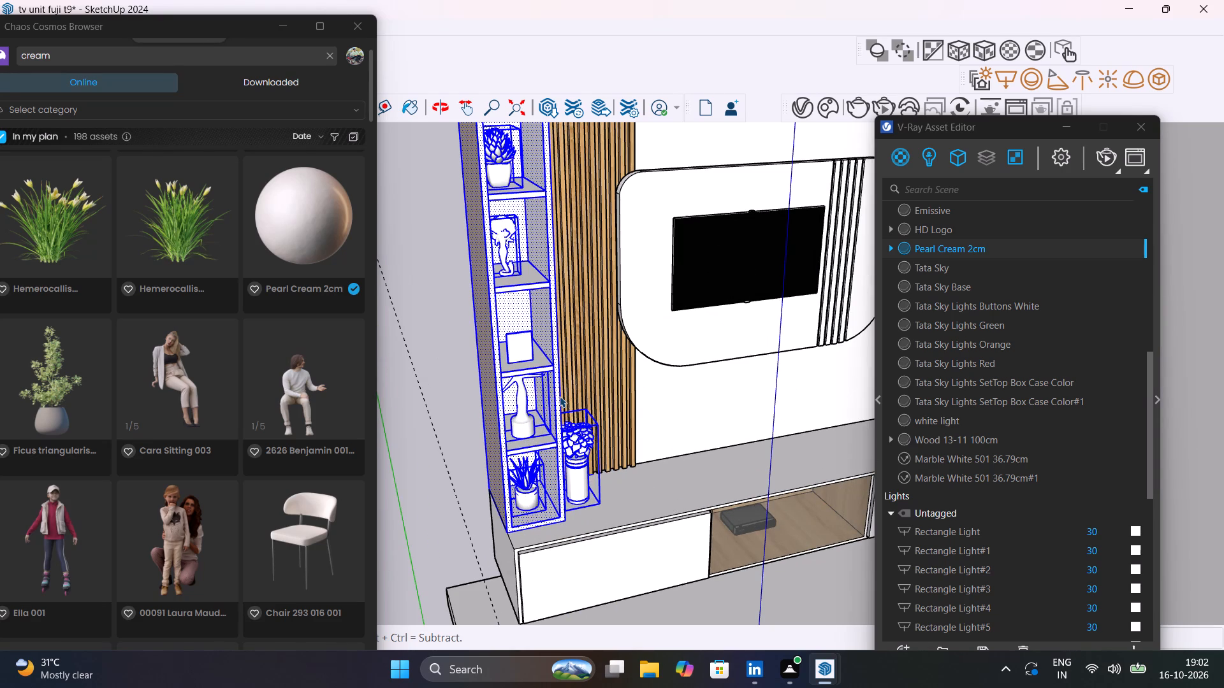
left_click(560, 396)
scroll(551, 403, "up", 5)
left_click(551, 403)
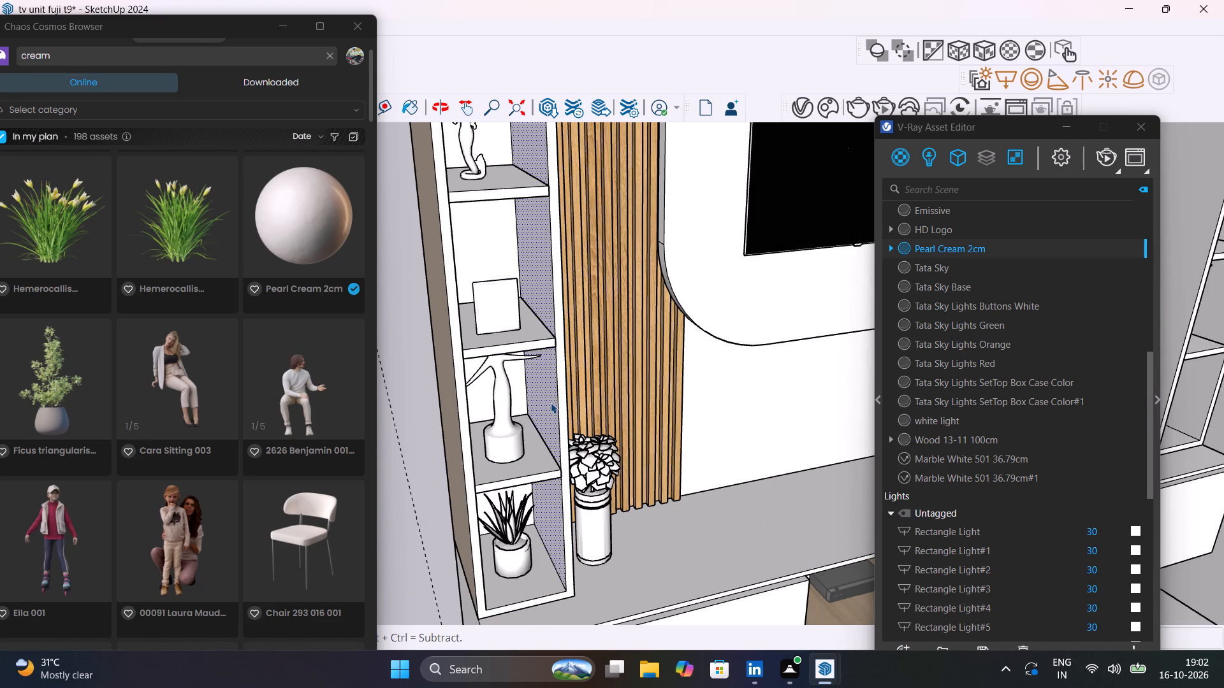
right_click(1009, 248)
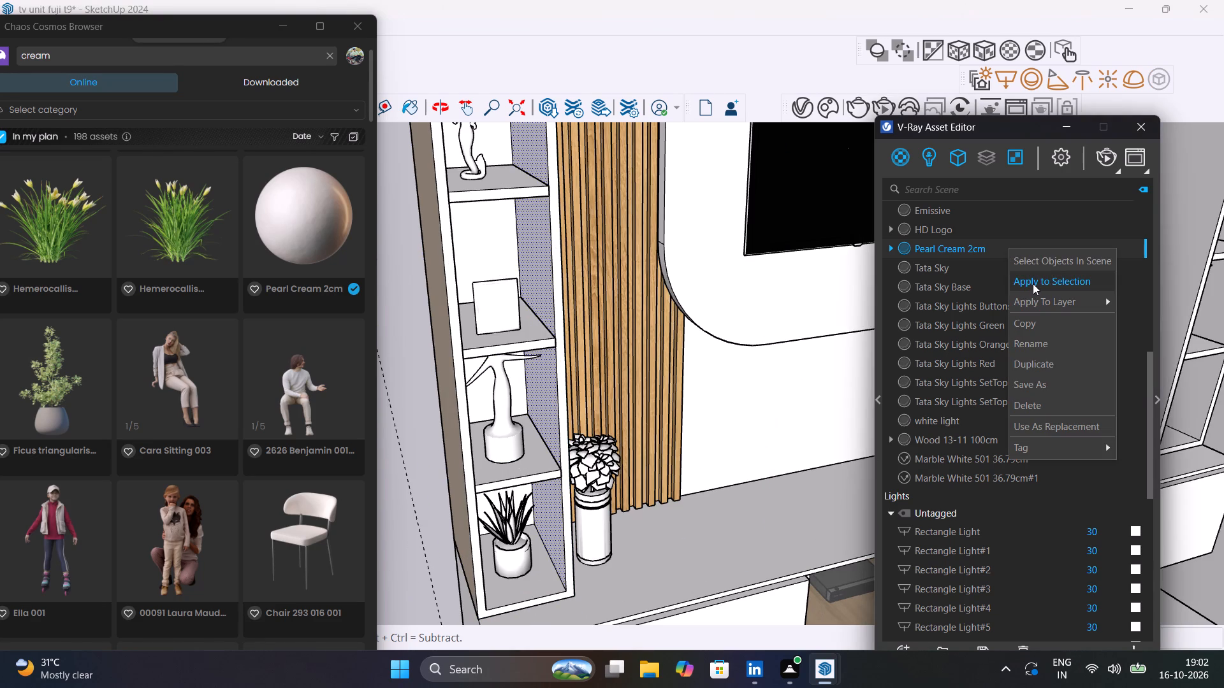
left_click(1033, 283)
middle_click_drag(657, 314, 539, 373)
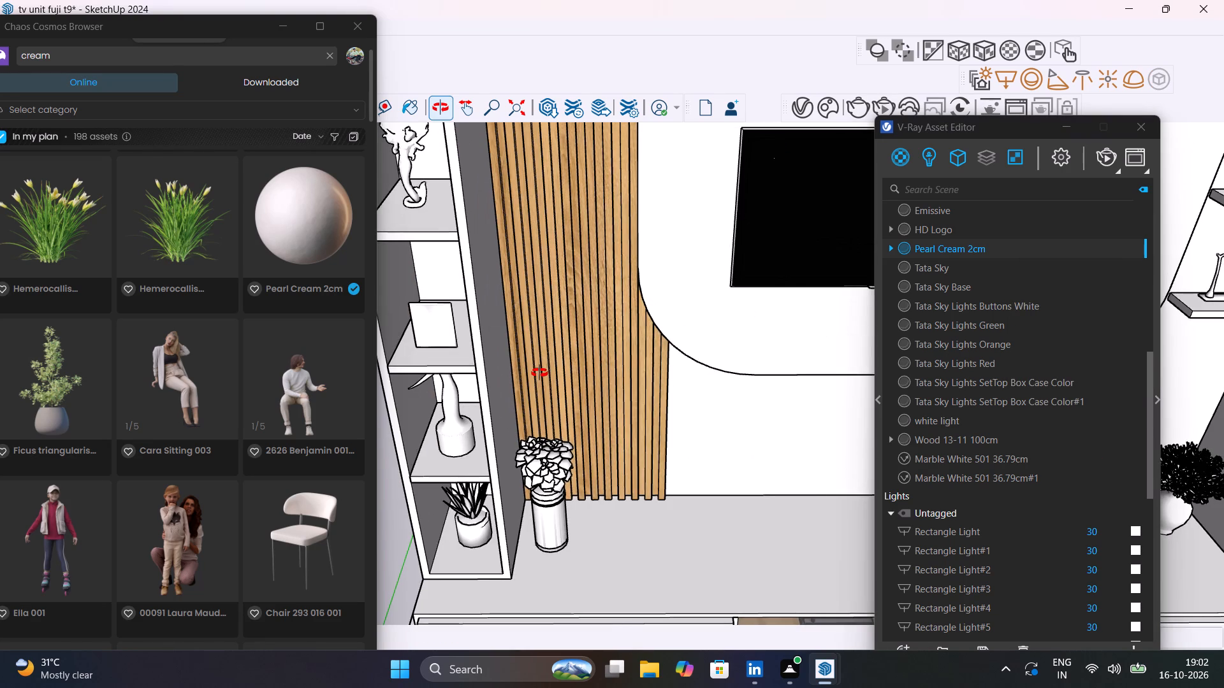
middle_click_drag(539, 373, 635, 339)
left_click(566, 280)
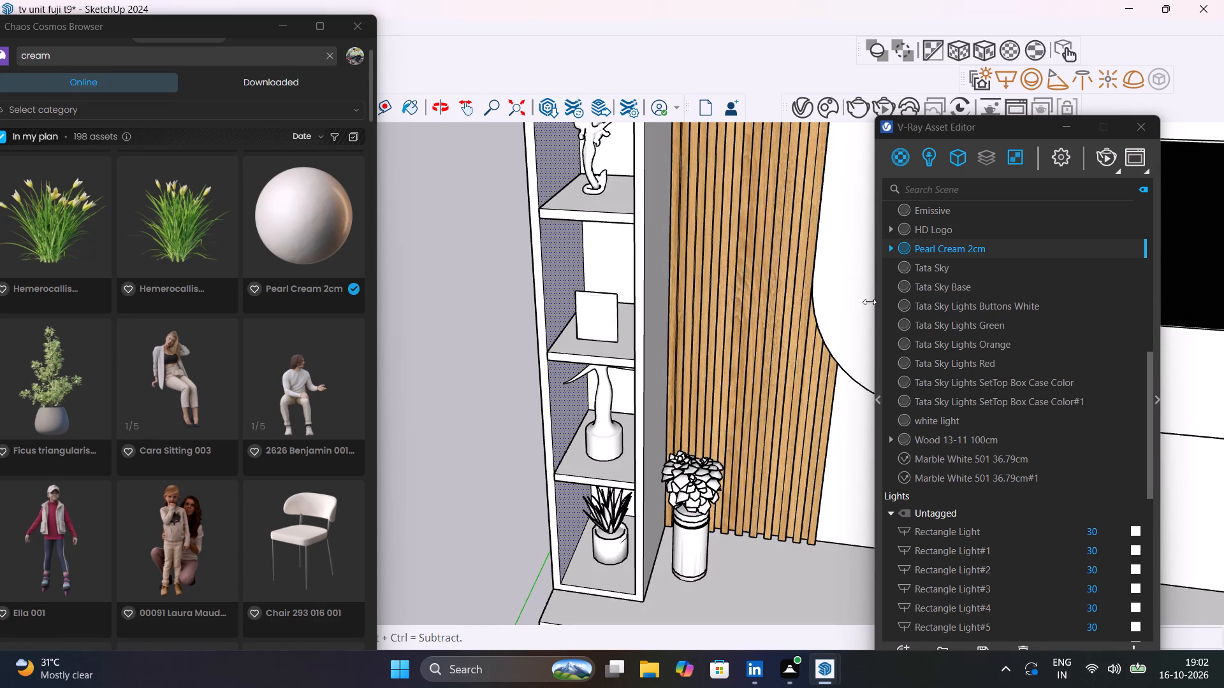
right_click(956, 245)
left_click(986, 279)
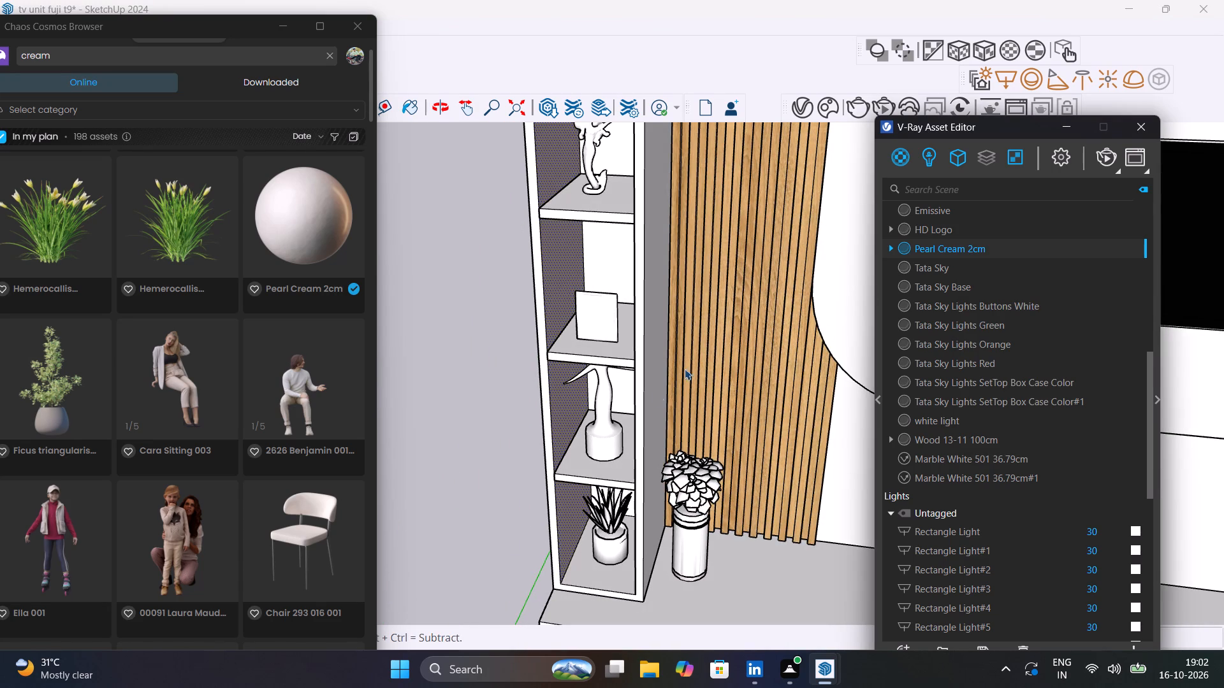
Apply Pearl Cream 2cm to the tall shelf unit's outer side face that adjoins the wood slat panel.
left_click(619, 575)
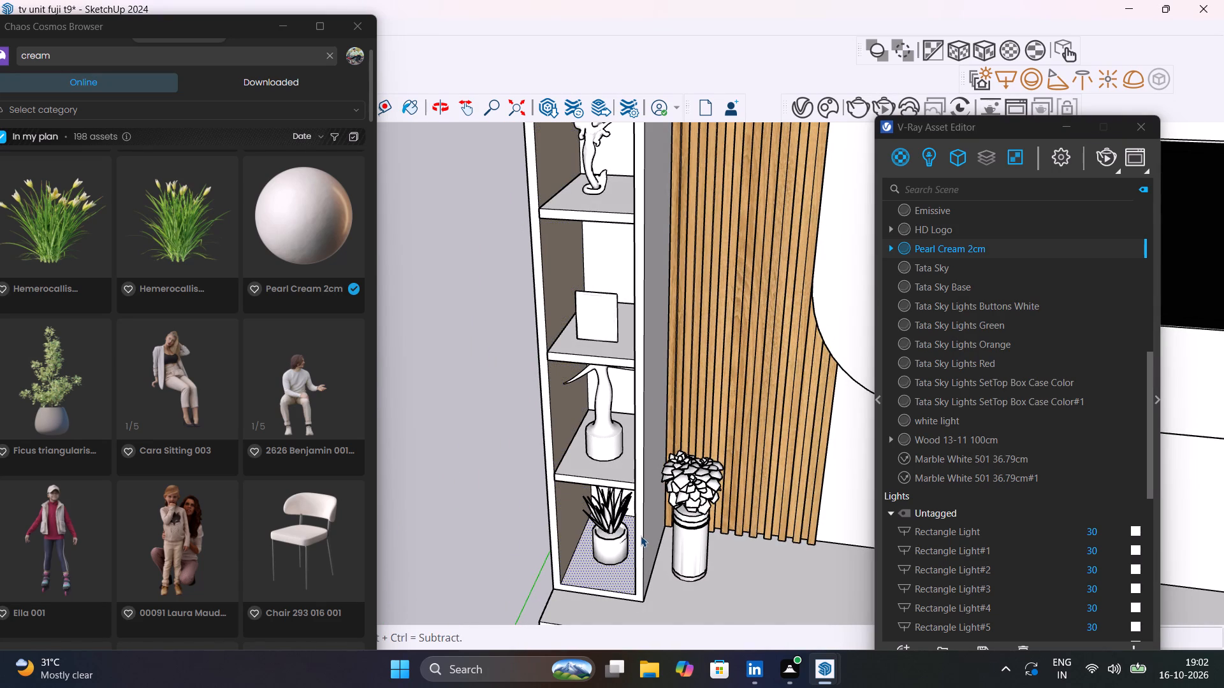
scroll(641, 536, "down", 8)
middle_click_drag(654, 532, 666, 482)
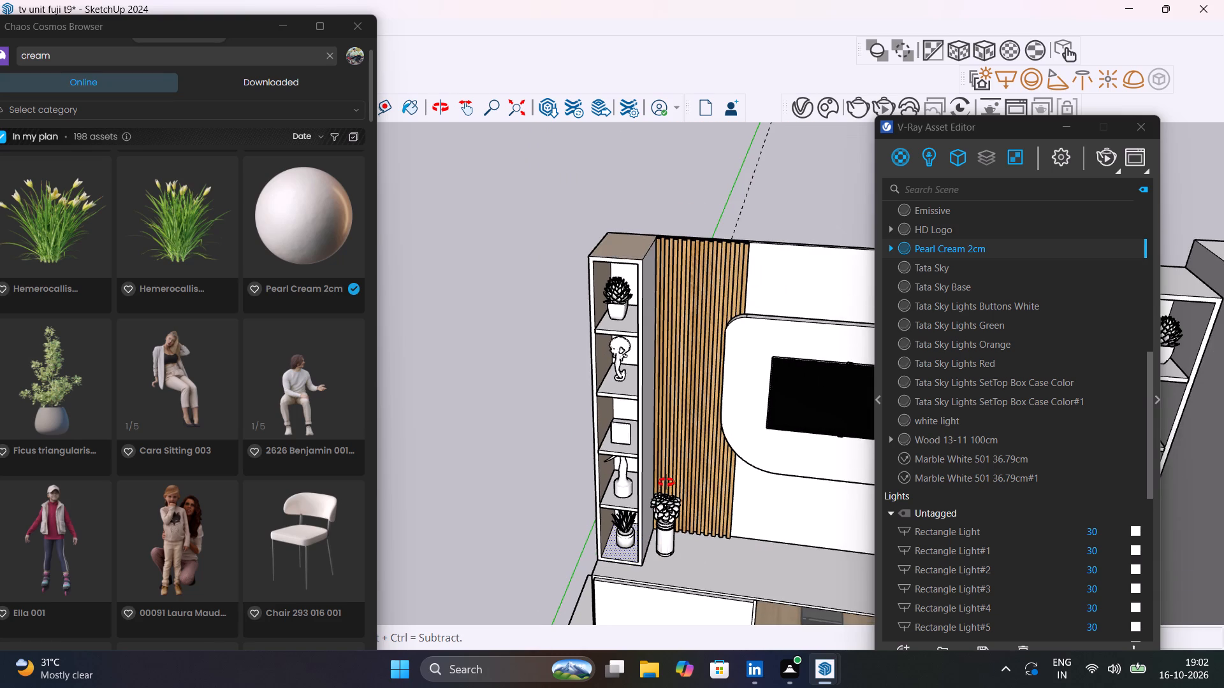
middle_click_drag(666, 482, 540, 457)
left_click(523, 448)
middle_click_drag(555, 468, 566, 469)
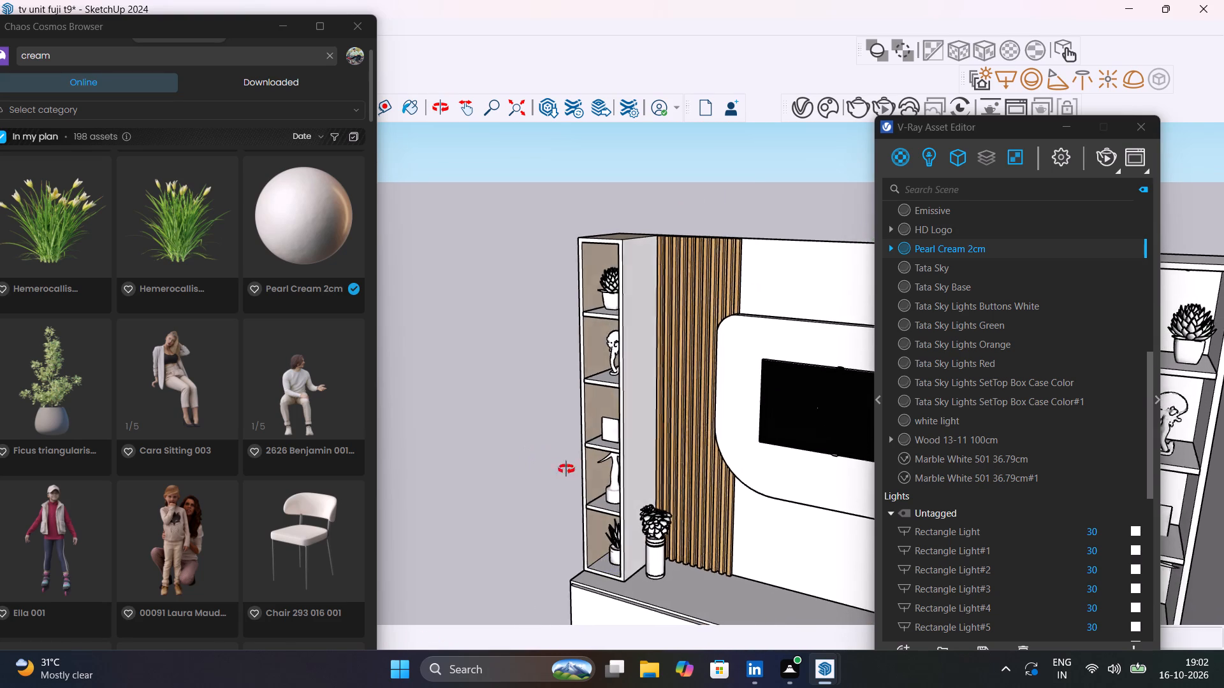
middle_click_drag(566, 469, 551, 462)
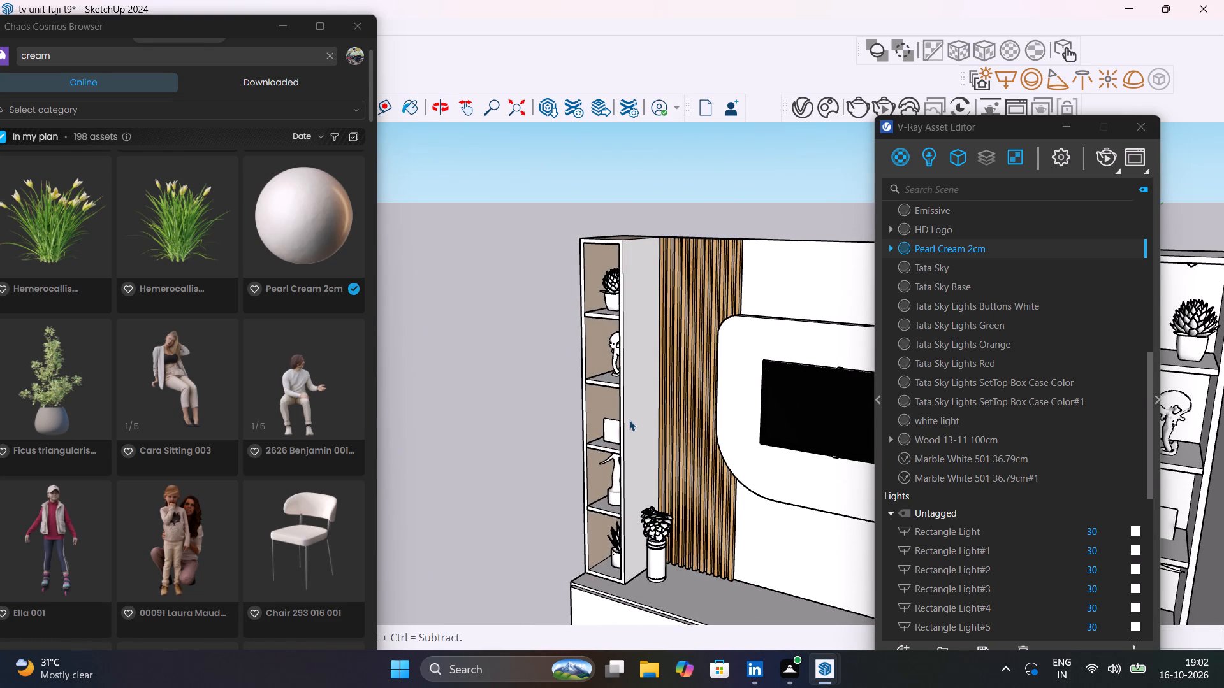
left_click(631, 419)
right_click(951, 245)
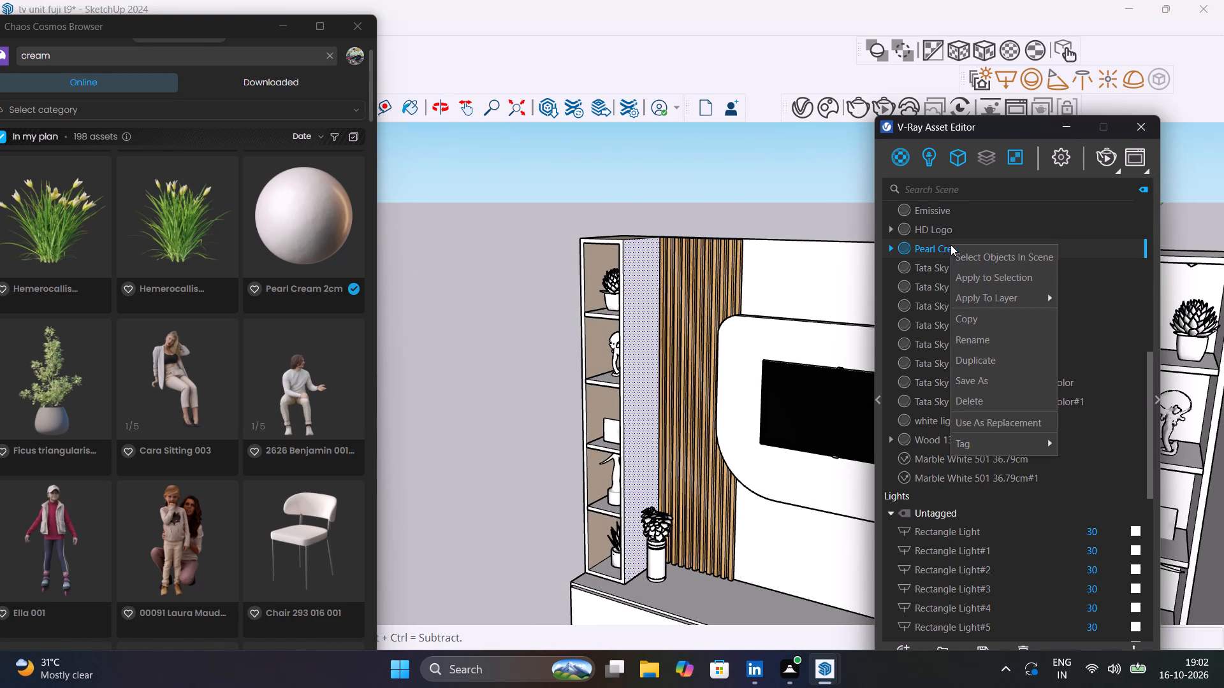
left_click(983, 275)
Apply Pearl Cream 2cm to the front frame face of the tall shelf unit.
middle_click_drag(707, 374, 966, 384)
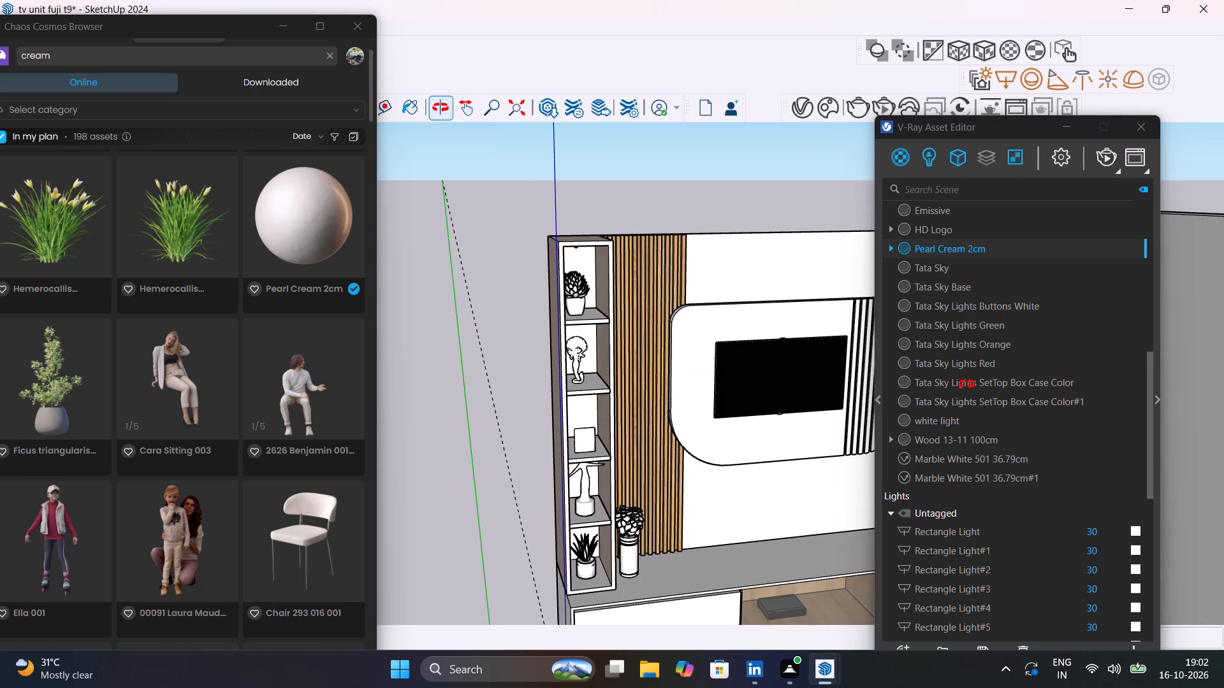
middle_click_drag(966, 384, 965, 384)
scroll(607, 254, "up", 8)
left_click(613, 246)
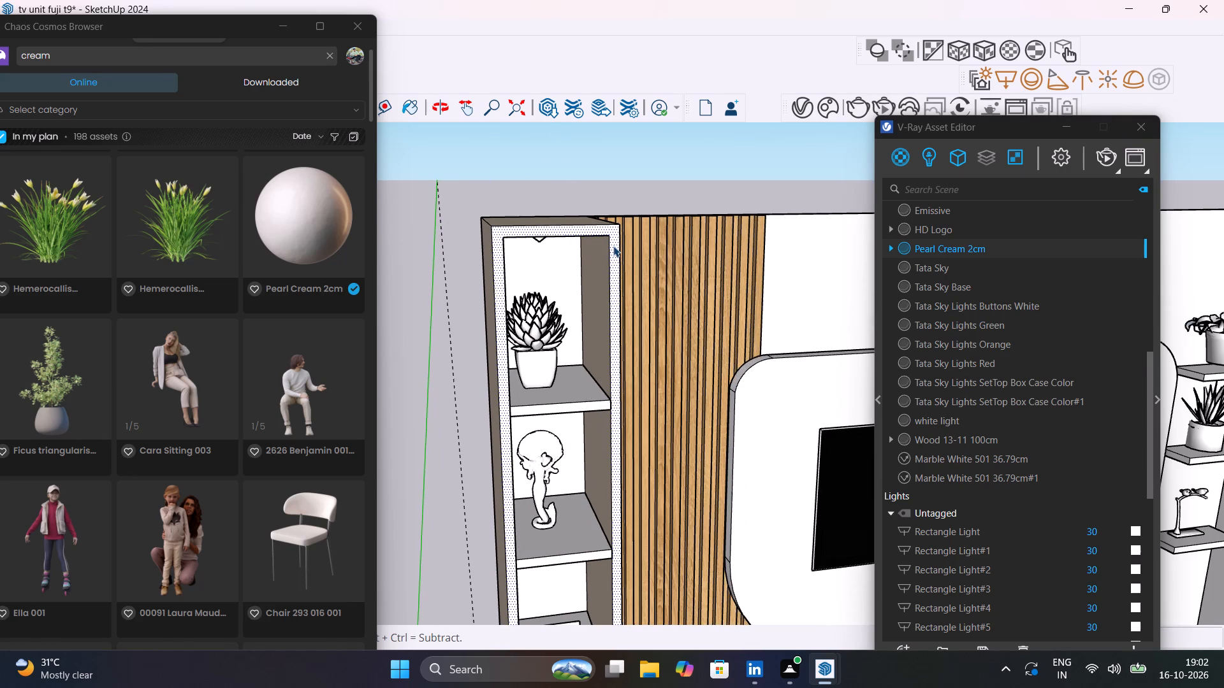
right_click(980, 247)
left_click(1000, 282)
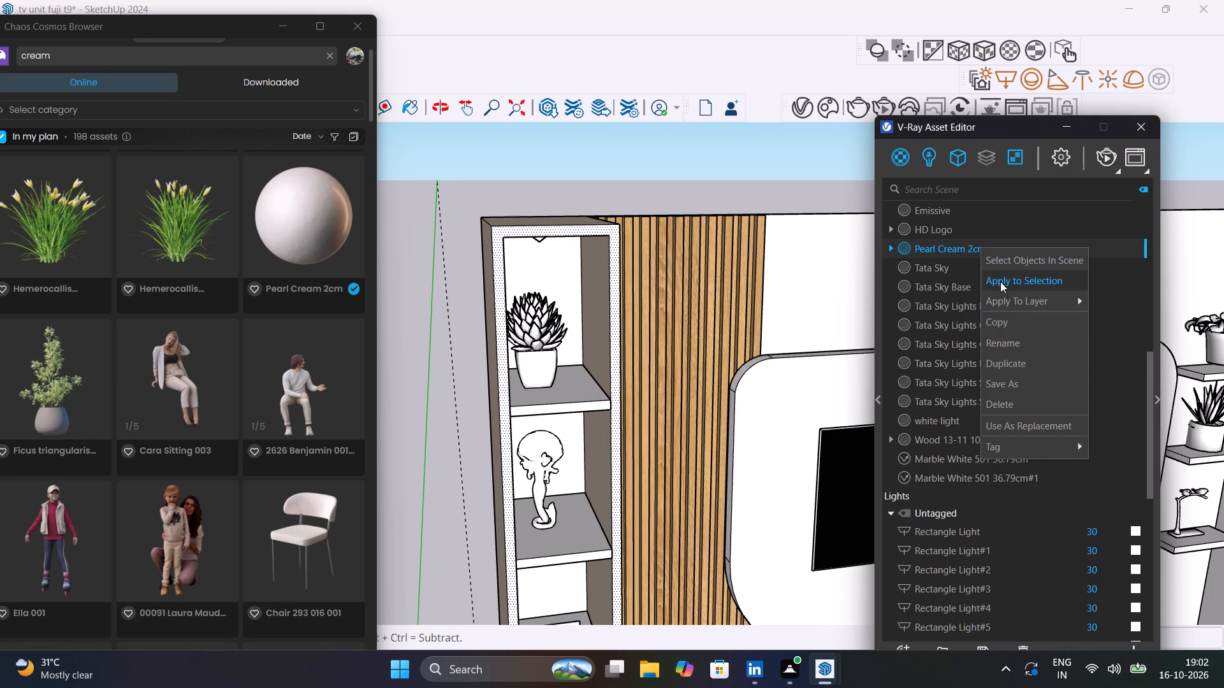
Apply Pearl Cream 2cm to the two uppermost shelf boards inside the tall shelf unit.
left_click(597, 405)
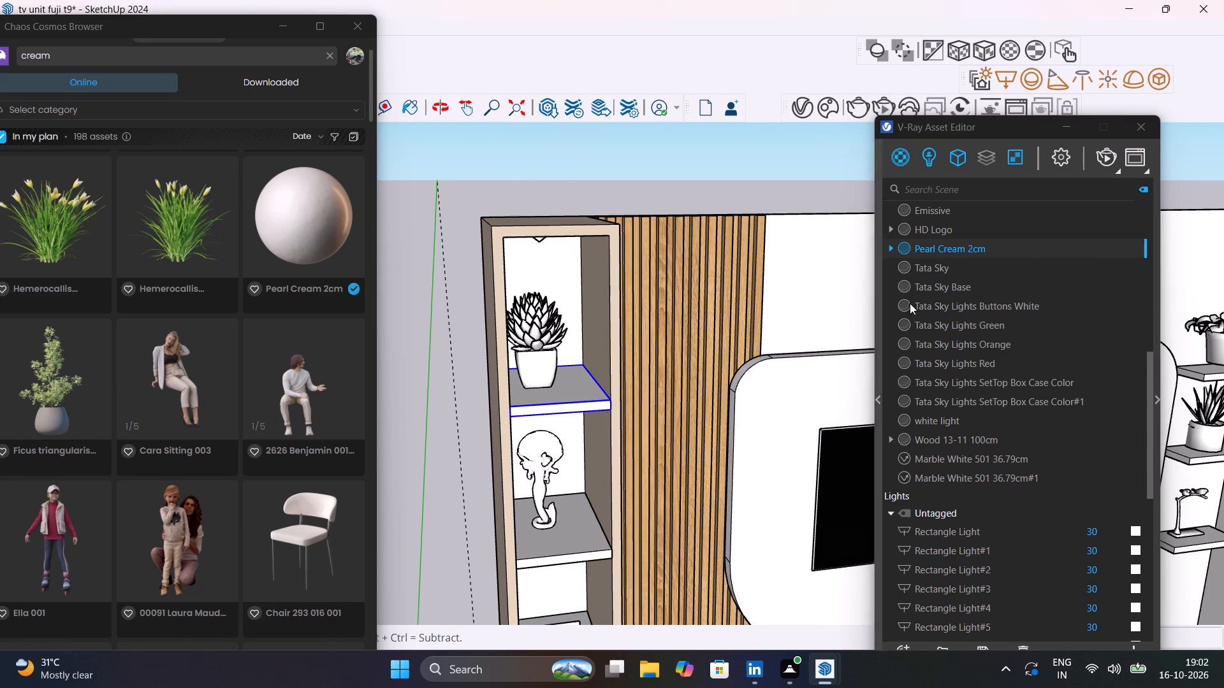
right_click(958, 253)
left_click(968, 283)
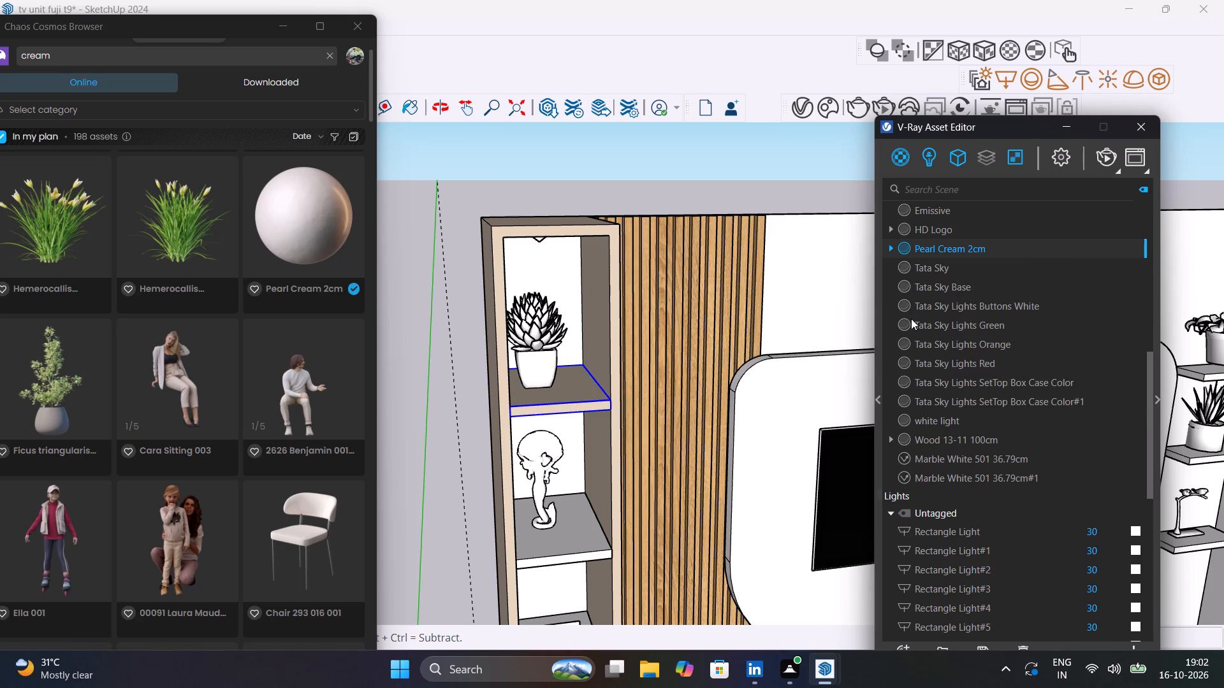
left_click(588, 558)
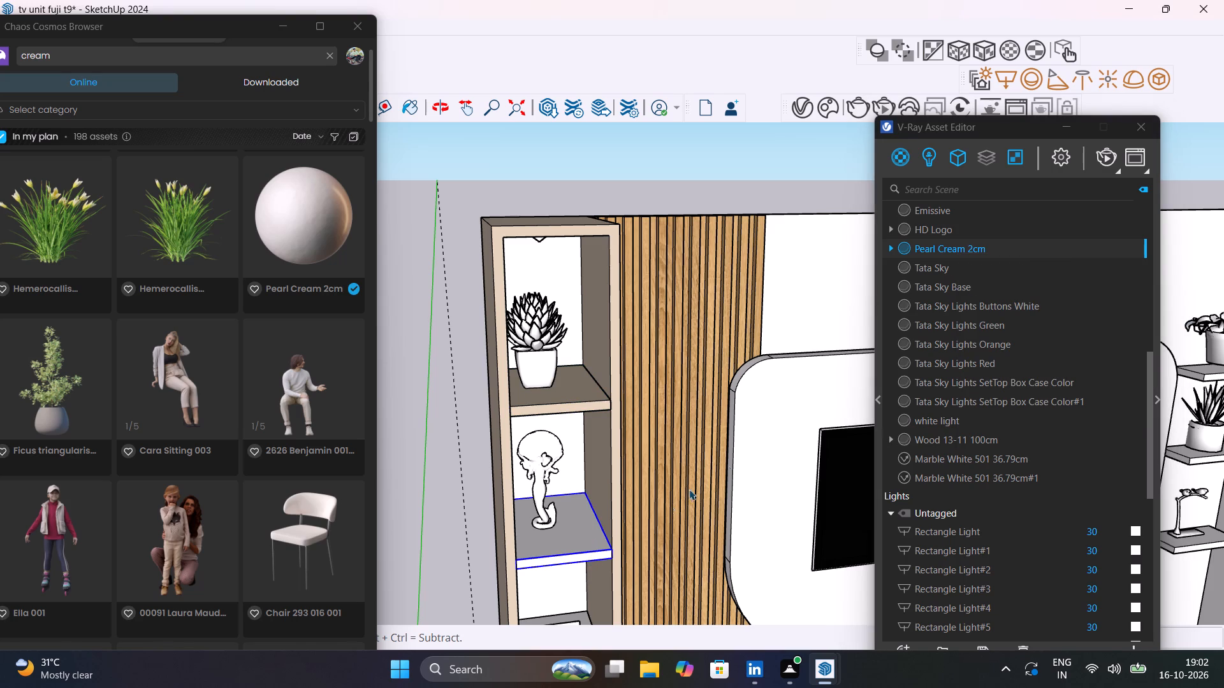
right_click(958, 248)
left_click(975, 285)
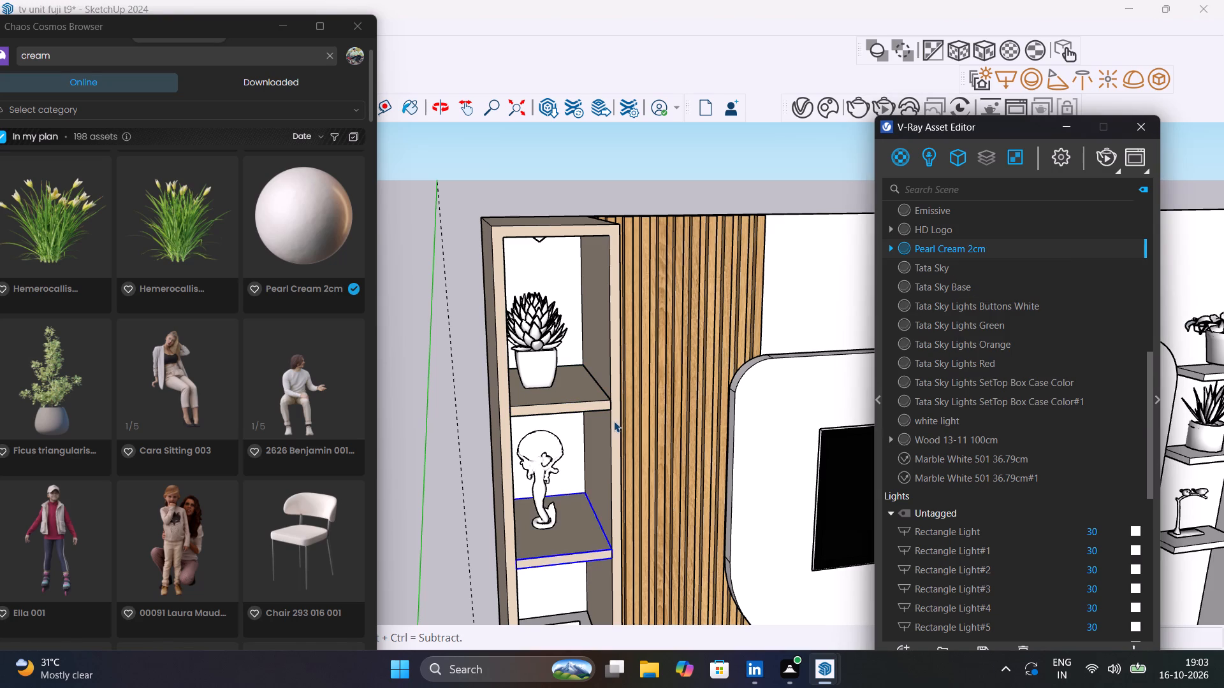
scroll(614, 421, "down", 9)
scroll(601, 529, "up", 9)
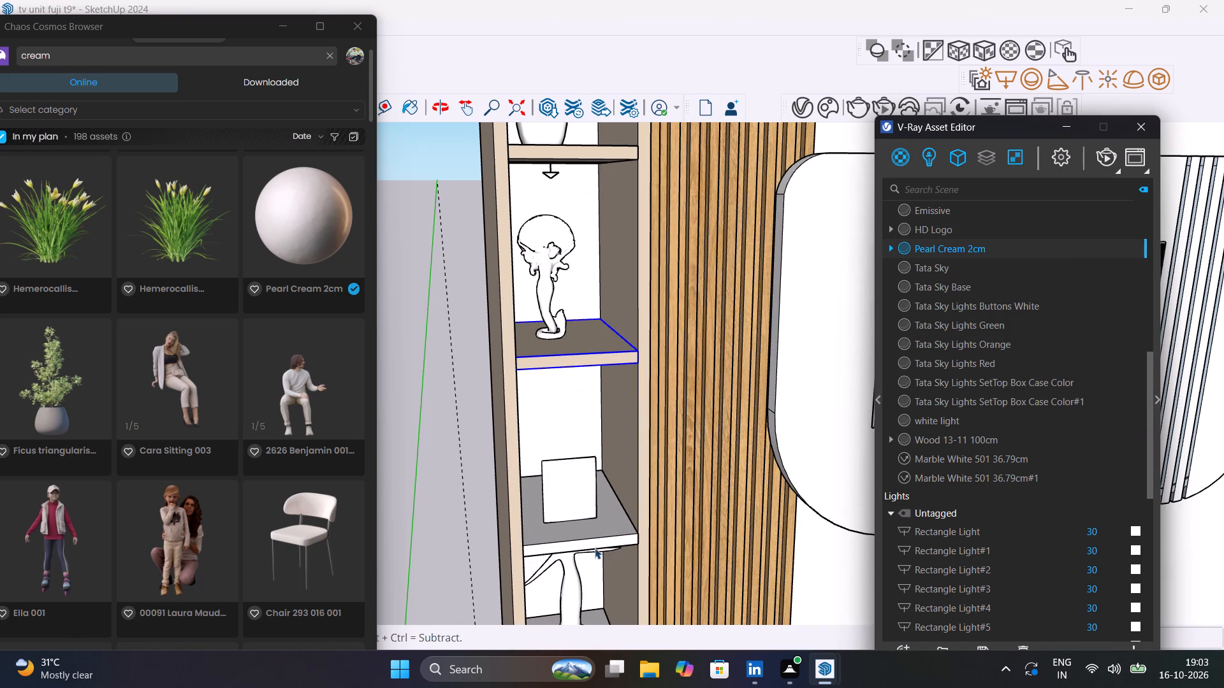
Apply Pearl Cream 2cm to the third and fourth shelf boards from the top in the tall shelf unit beside the wood slats.
left_click(596, 545)
right_click(955, 252)
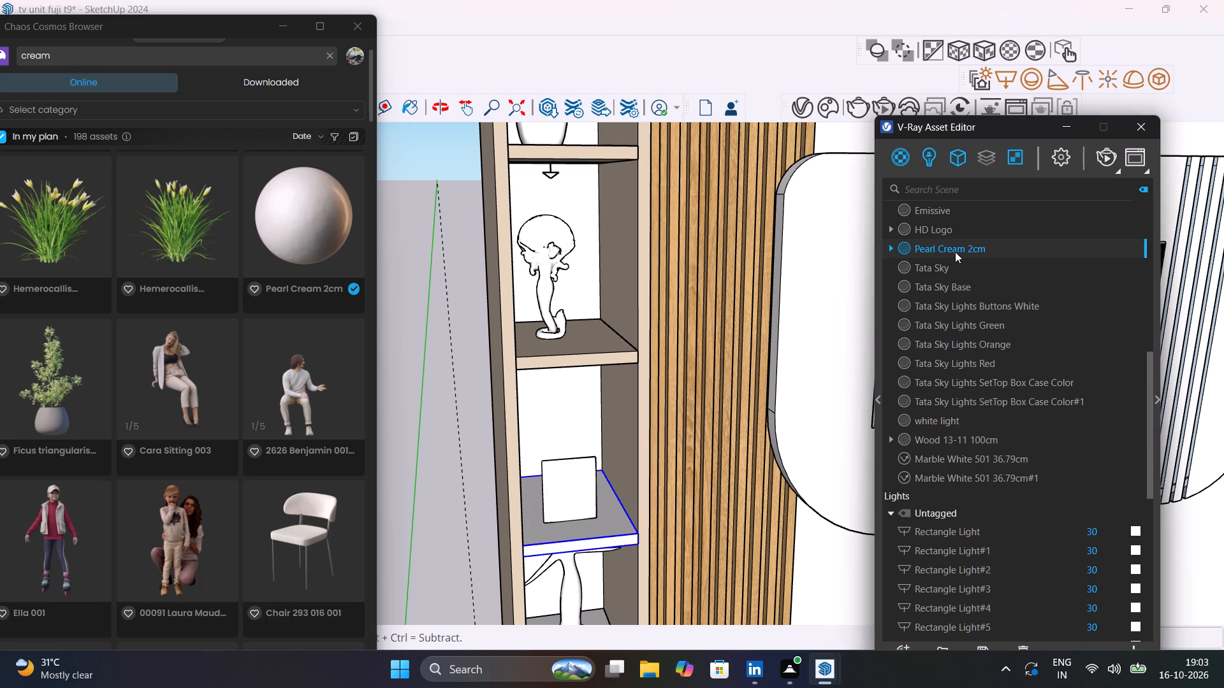
left_click(972, 285)
scroll(636, 432, "down", 9)
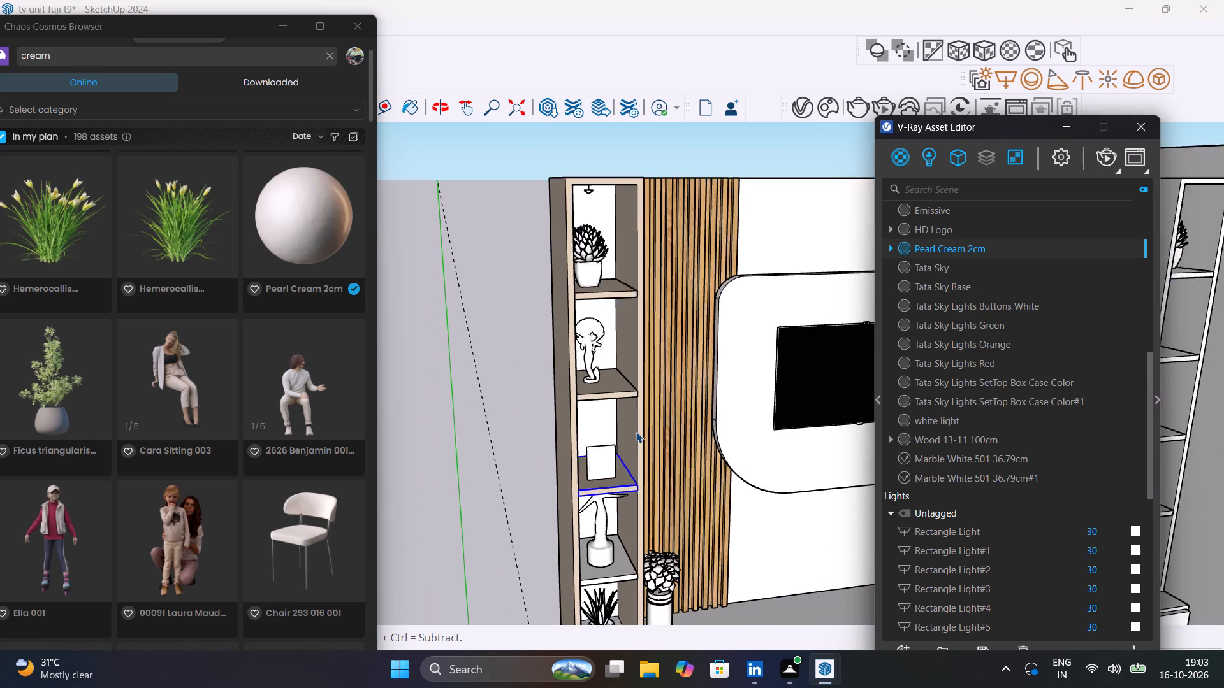
scroll(636, 432, "down", 4)
scroll(620, 529, "up", 9)
left_click(647, 499)
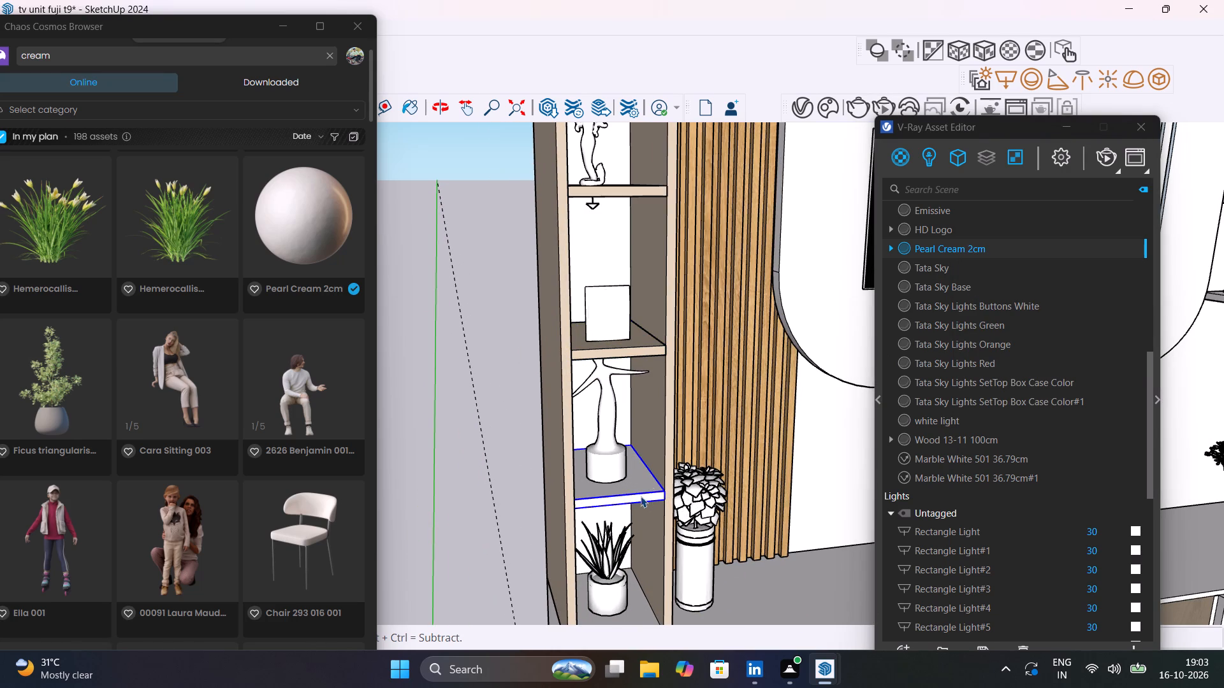
right_click(935, 246)
left_click(949, 275)
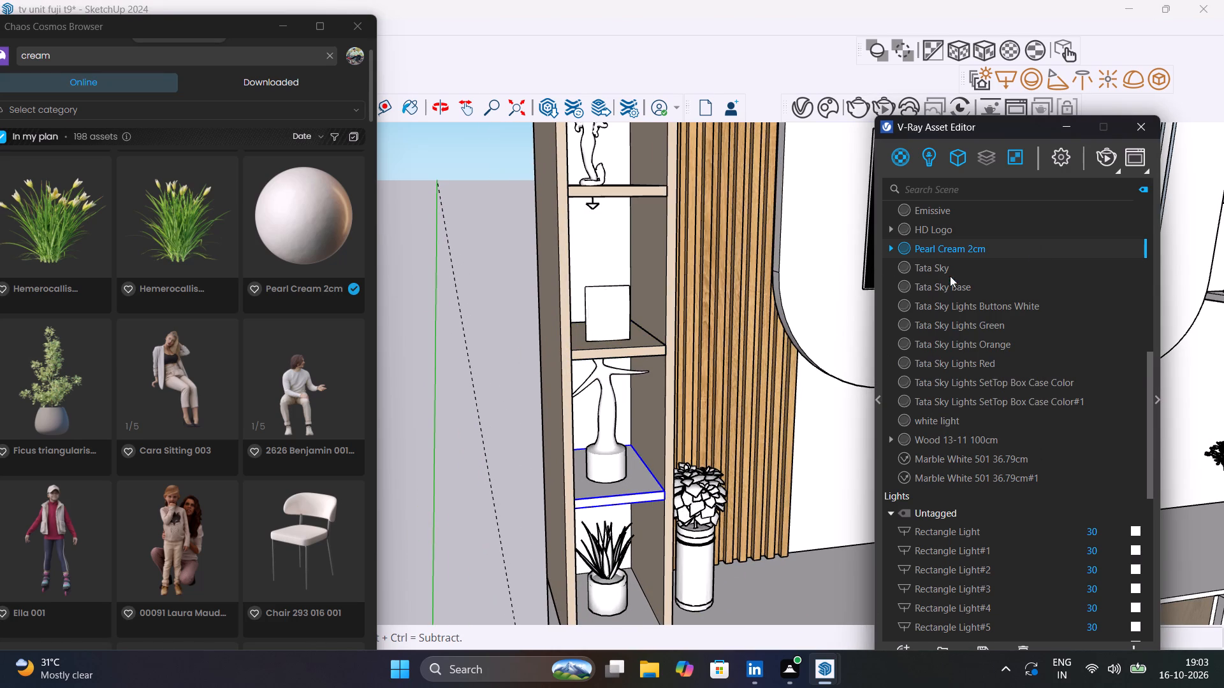
Apply Pearl Cream 2cm to the inner bottom face of the tall shelf unit, beneath the potted plant.
scroll(634, 428, "down", 12)
scroll(642, 482, "up", 4)
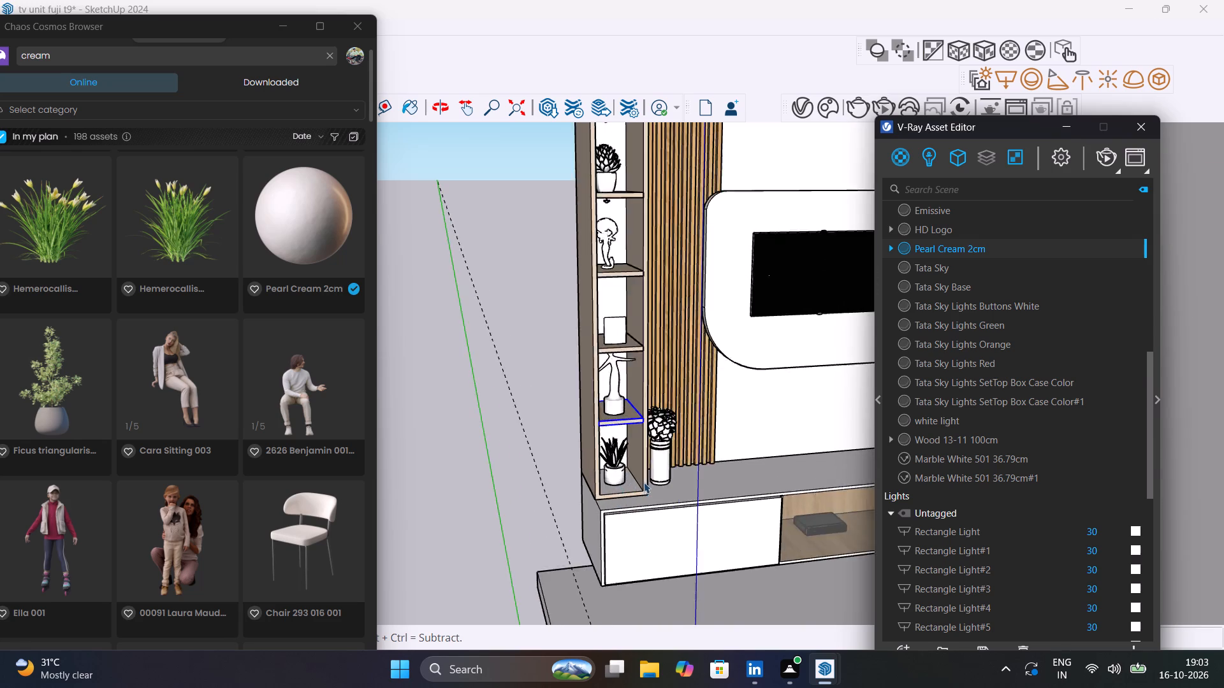
scroll(644, 482, "up", 11)
left_click(632, 499)
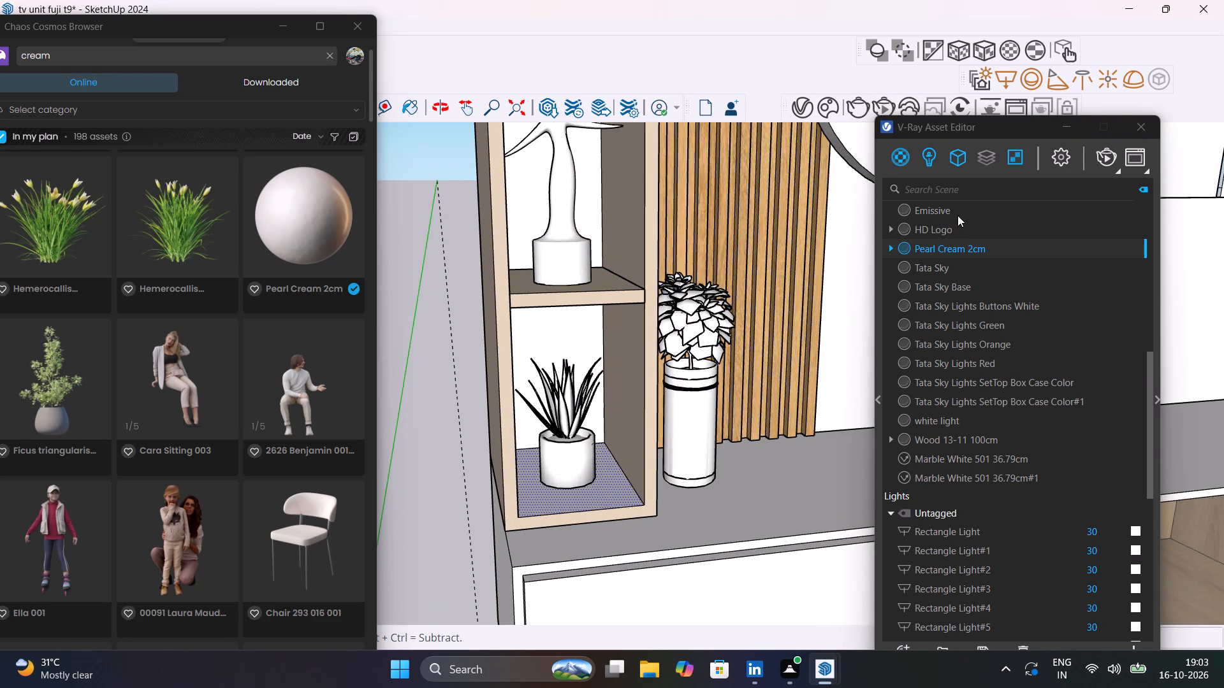
left_click(972, 249)
right_click(972, 249)
left_click(986, 277)
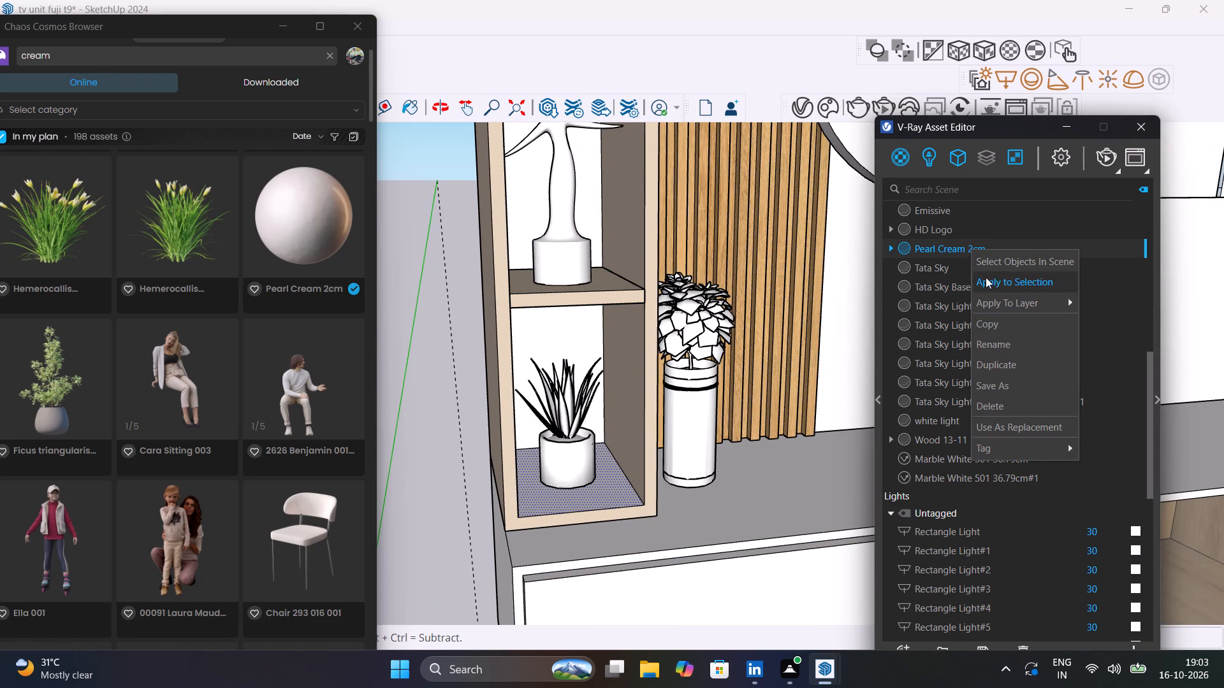
Apply Pearl Cream 2cm to the carcass of the other tall shelf unit, beside the small floating shelves.
scroll(667, 396, "down", 19)
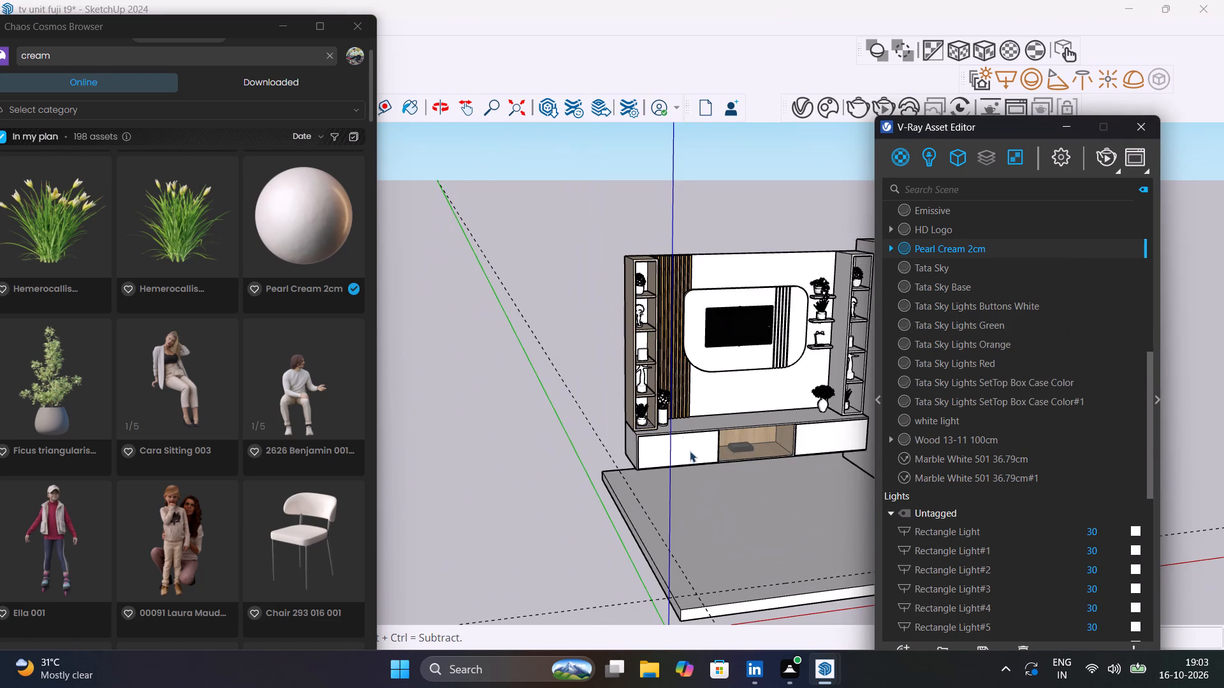
middle_click_drag(688, 454, 448, 487)
scroll(611, 365, "up", 11)
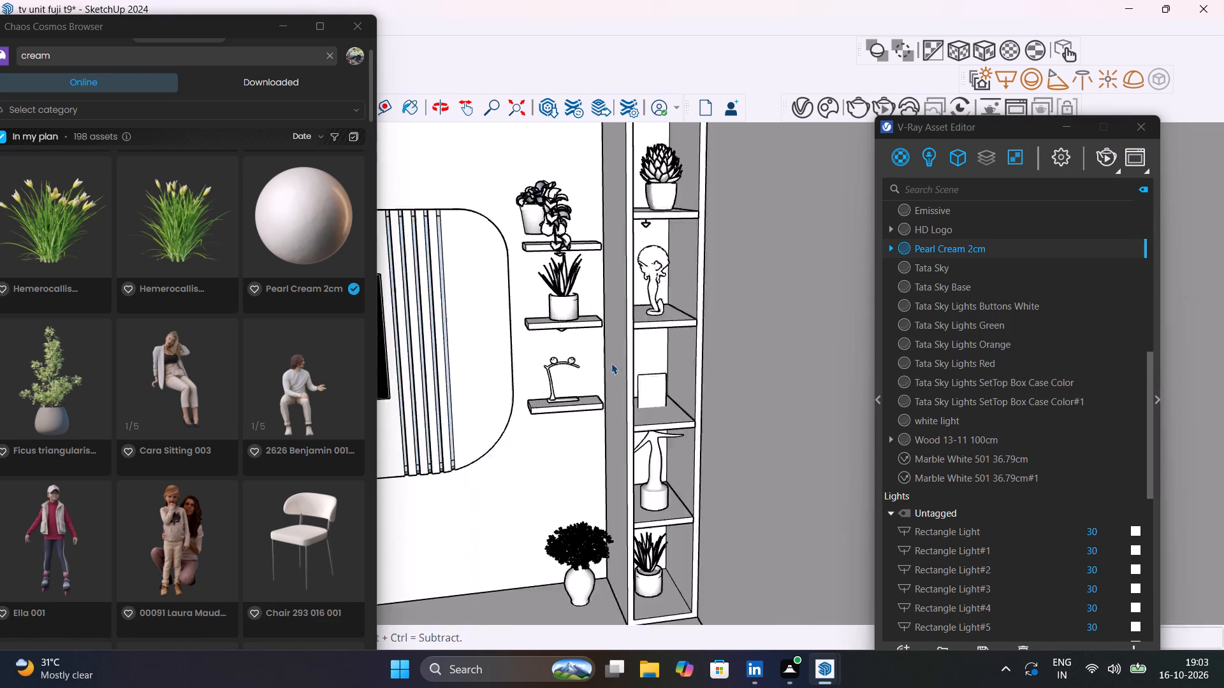
left_click(629, 373)
scroll(629, 373, "up", 9)
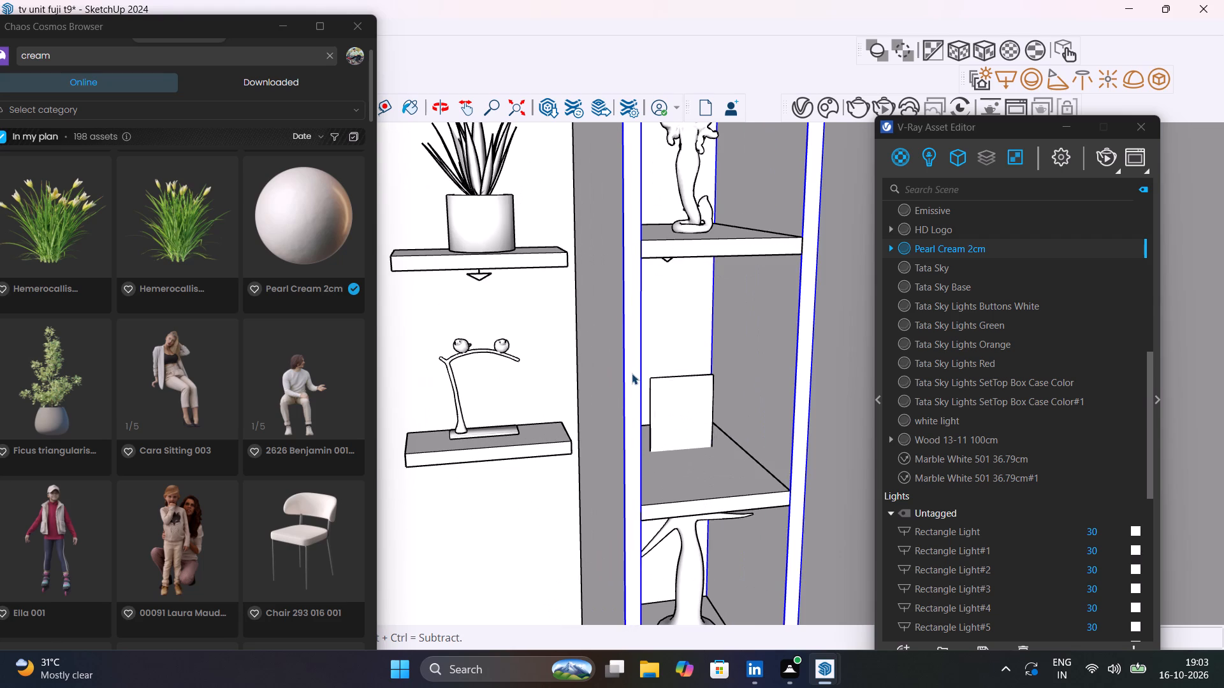
left_click(969, 250)
right_click(969, 248)
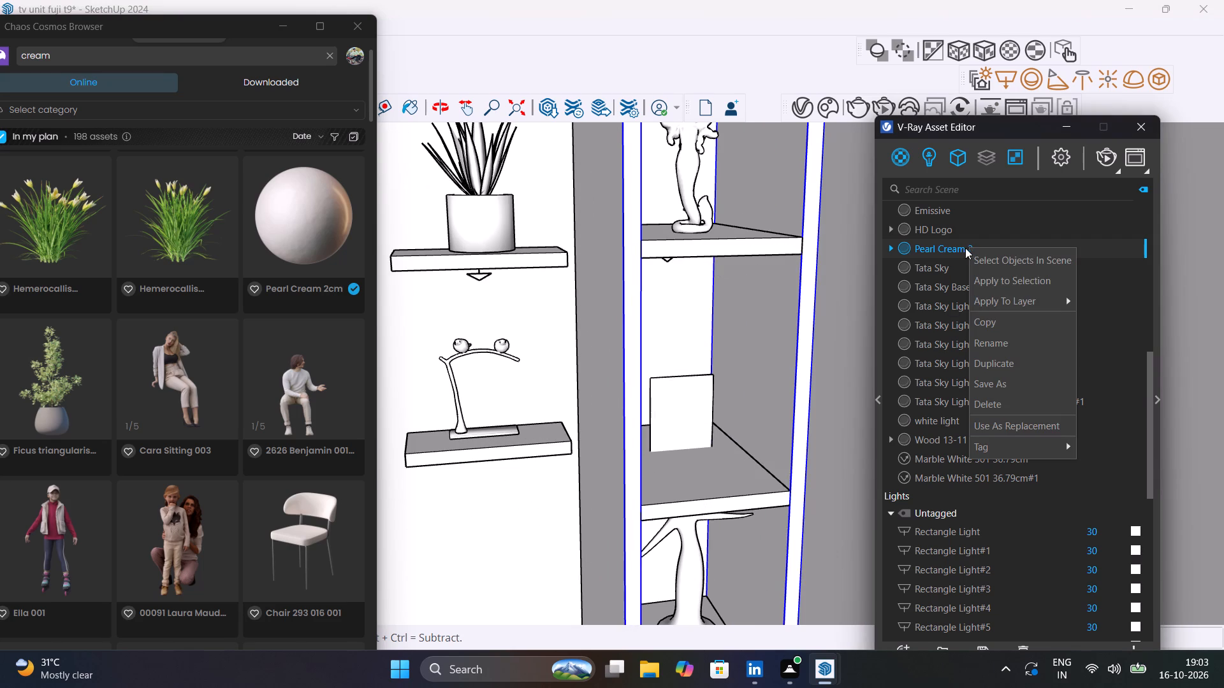
left_click(984, 283)
Apply Pearl Cream 2cm to the three upper shelf boards inside the tall shelf unit beside the floating shelves.
scroll(712, 448, "down", 7)
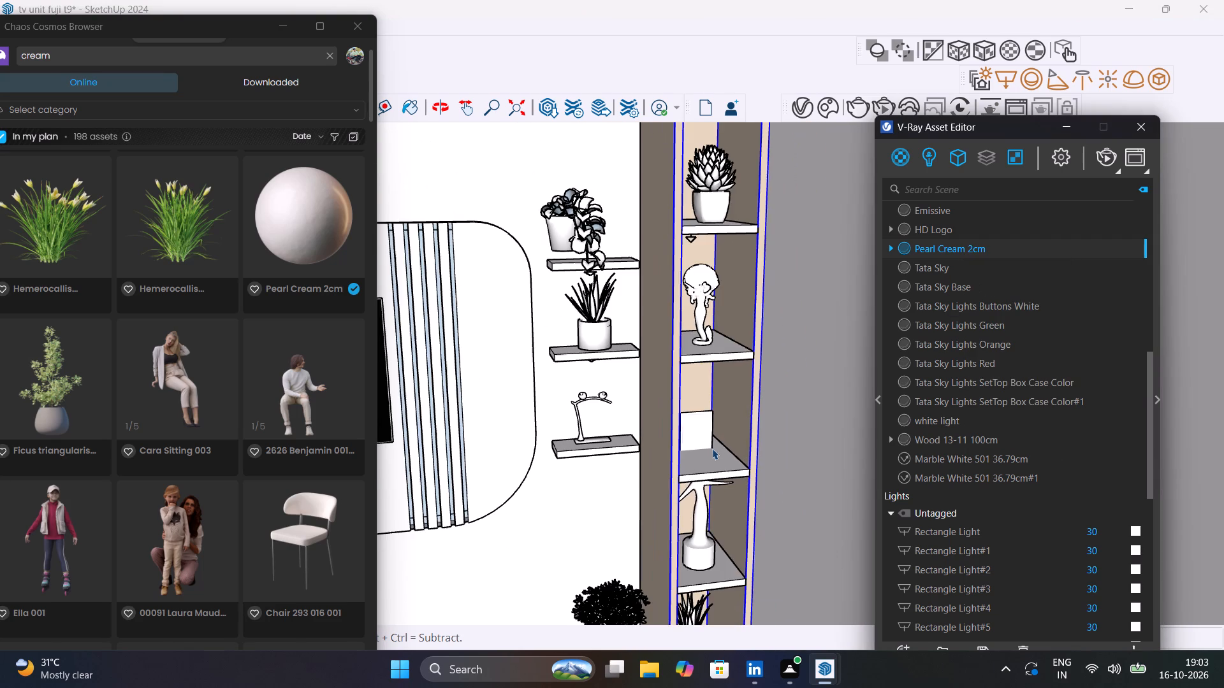
middle_click_drag(710, 455, 588, 482)
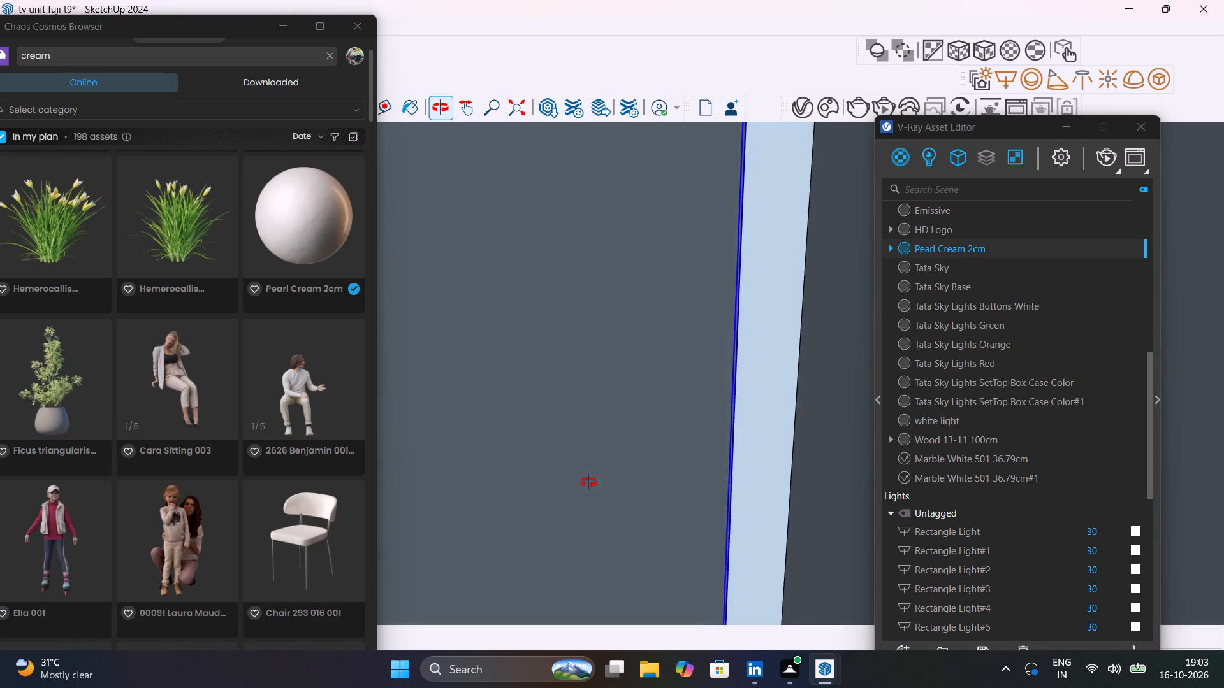
middle_click_drag(588, 482, 705, 485)
left_click(708, 471)
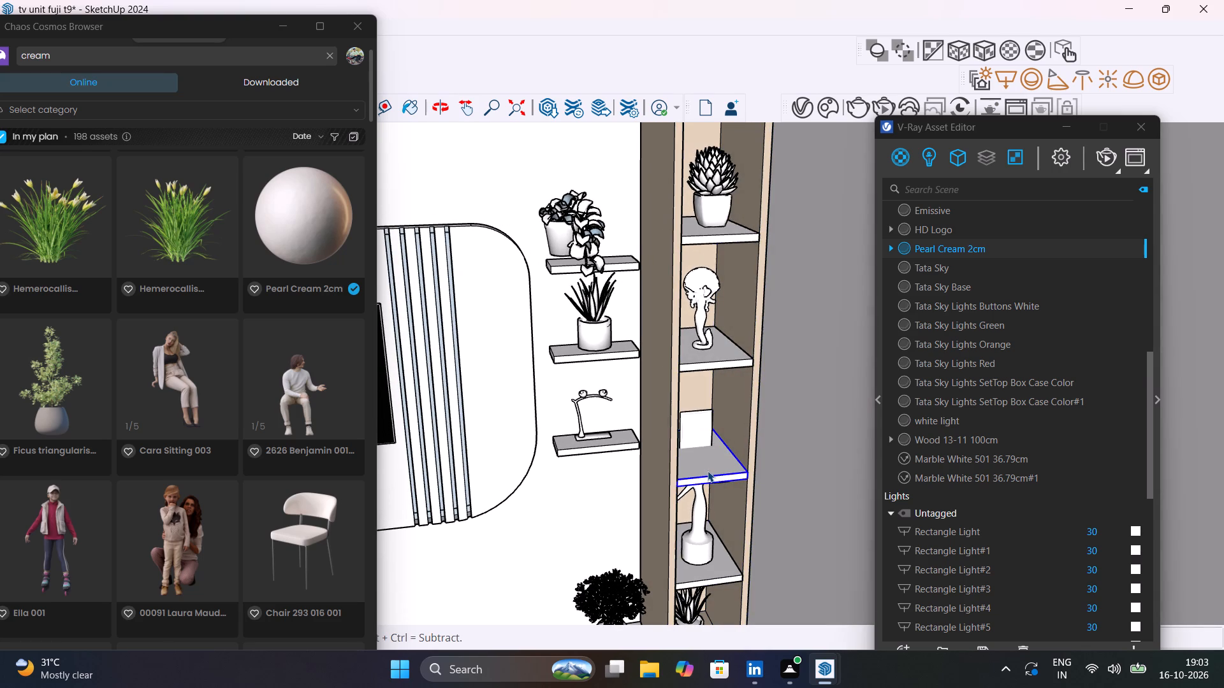
right_click(956, 245)
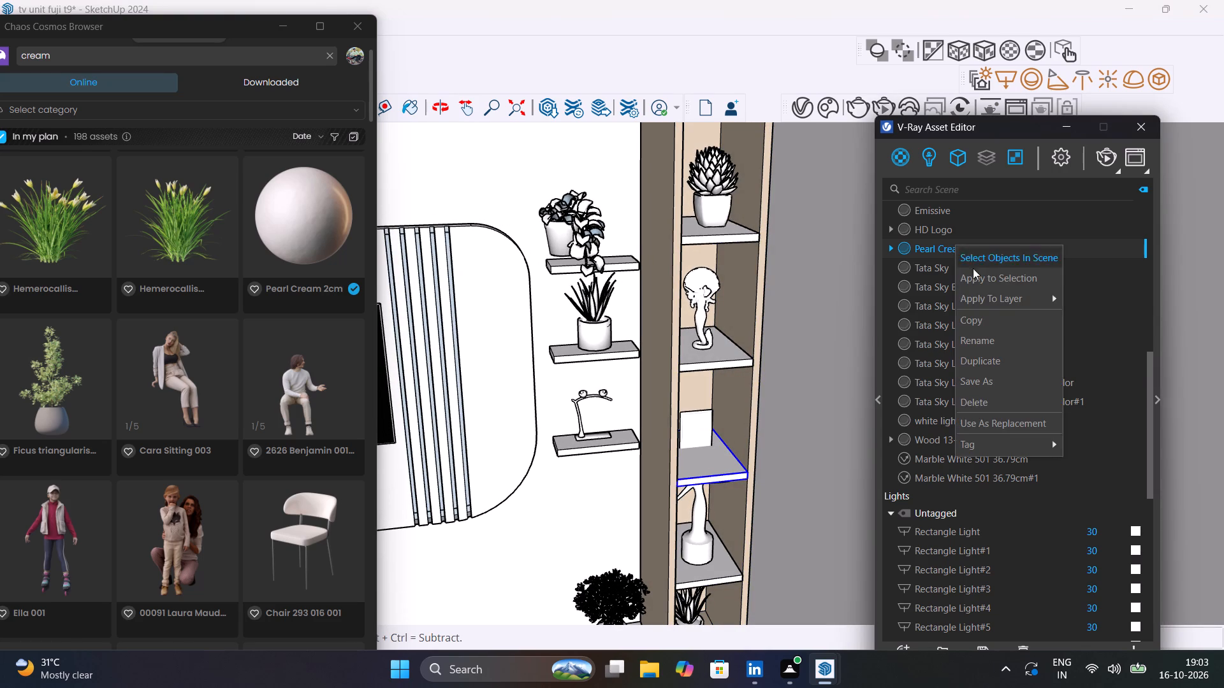
left_click(985, 275)
left_click(718, 364)
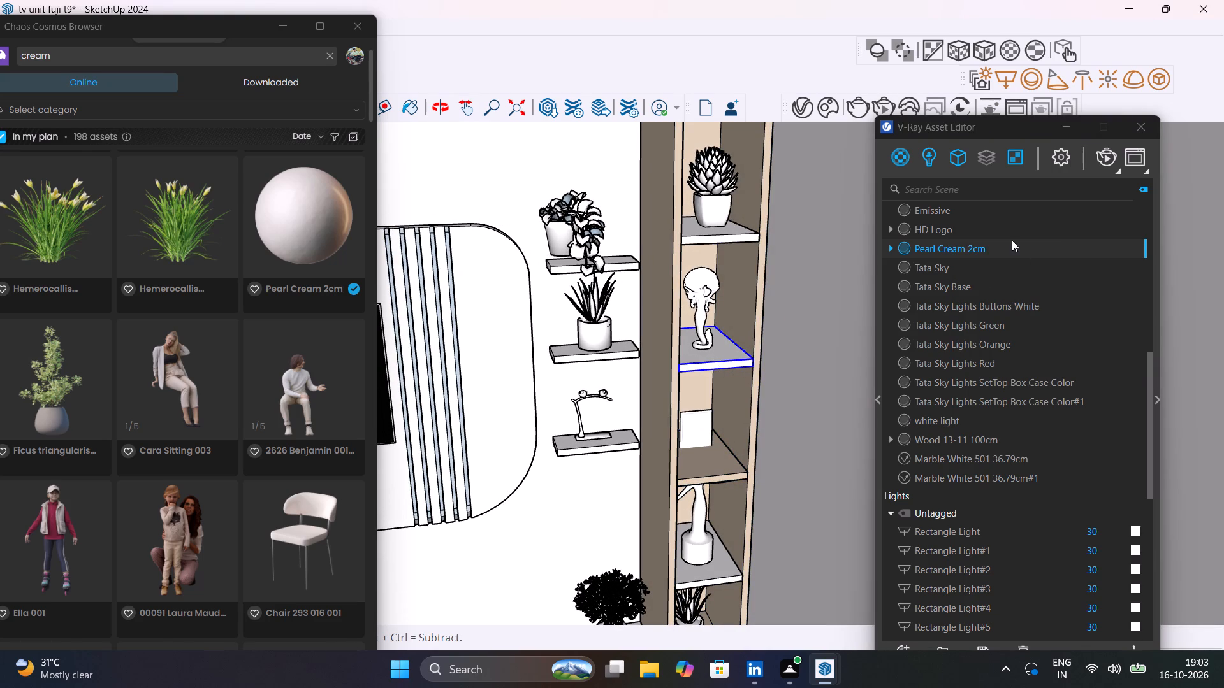
right_click(1018, 248)
left_click(1028, 276)
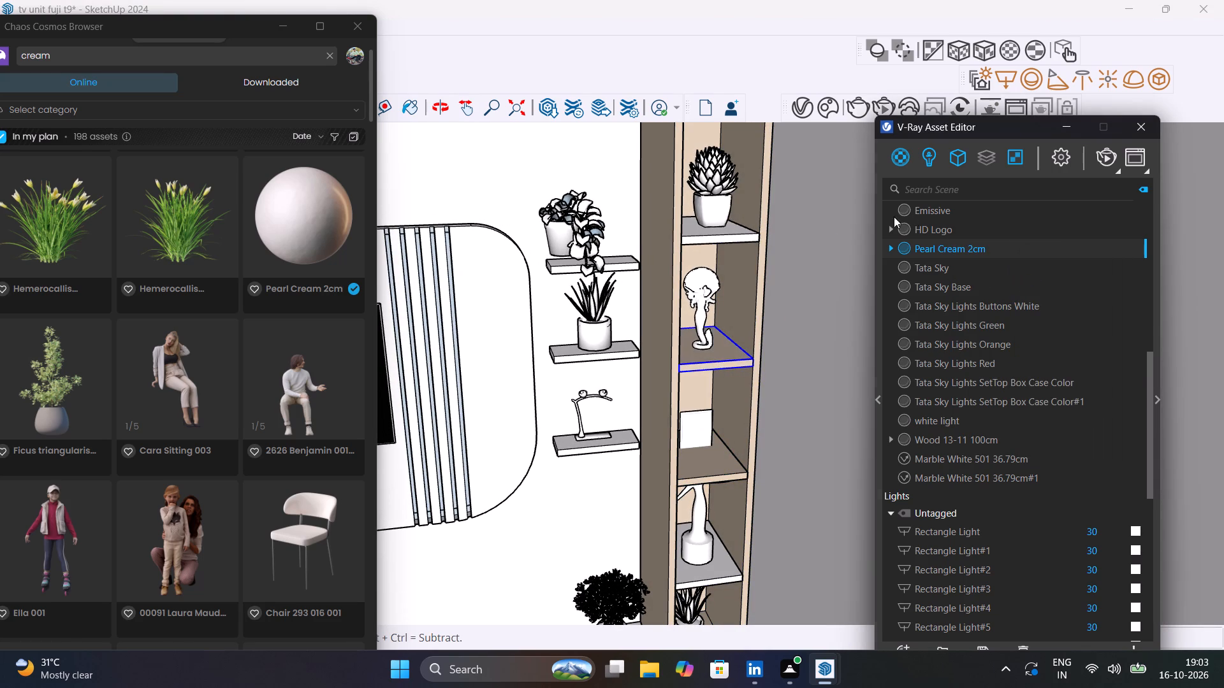
left_click(740, 239)
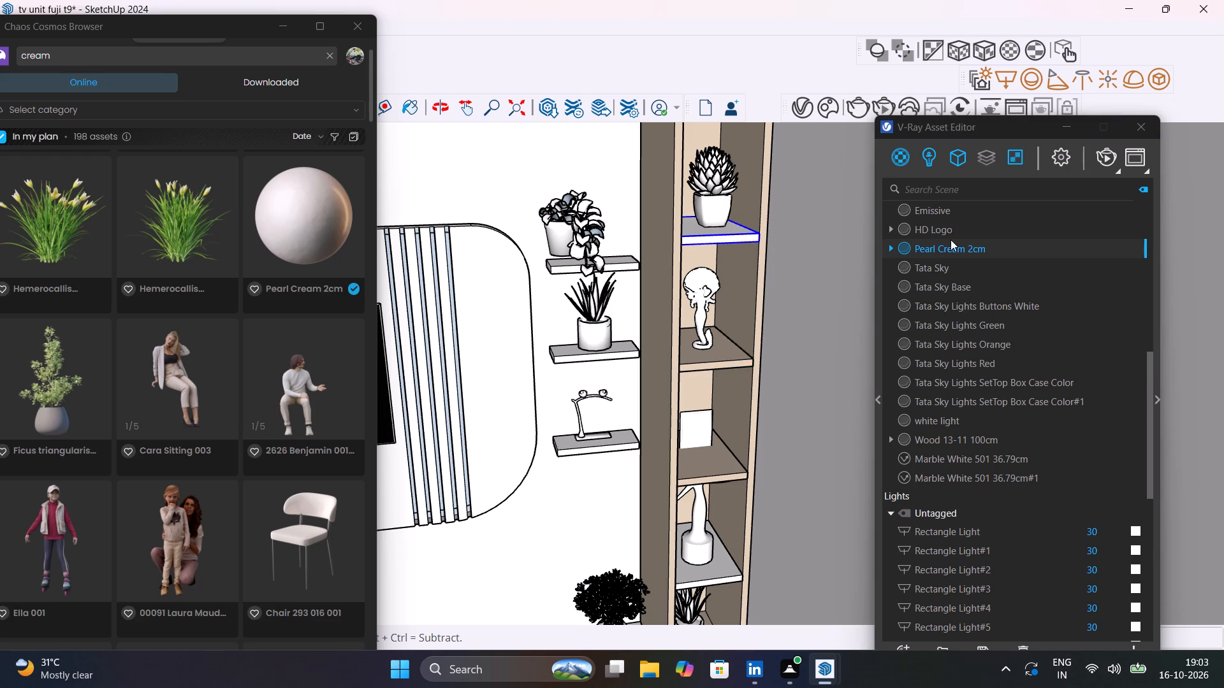
right_click(952, 245)
left_click(972, 275)
Apply Pearl Cream 2cm to the lowest shelf board inside the tall shelf unit beside the floating shelves.
scroll(737, 309, "down", 5)
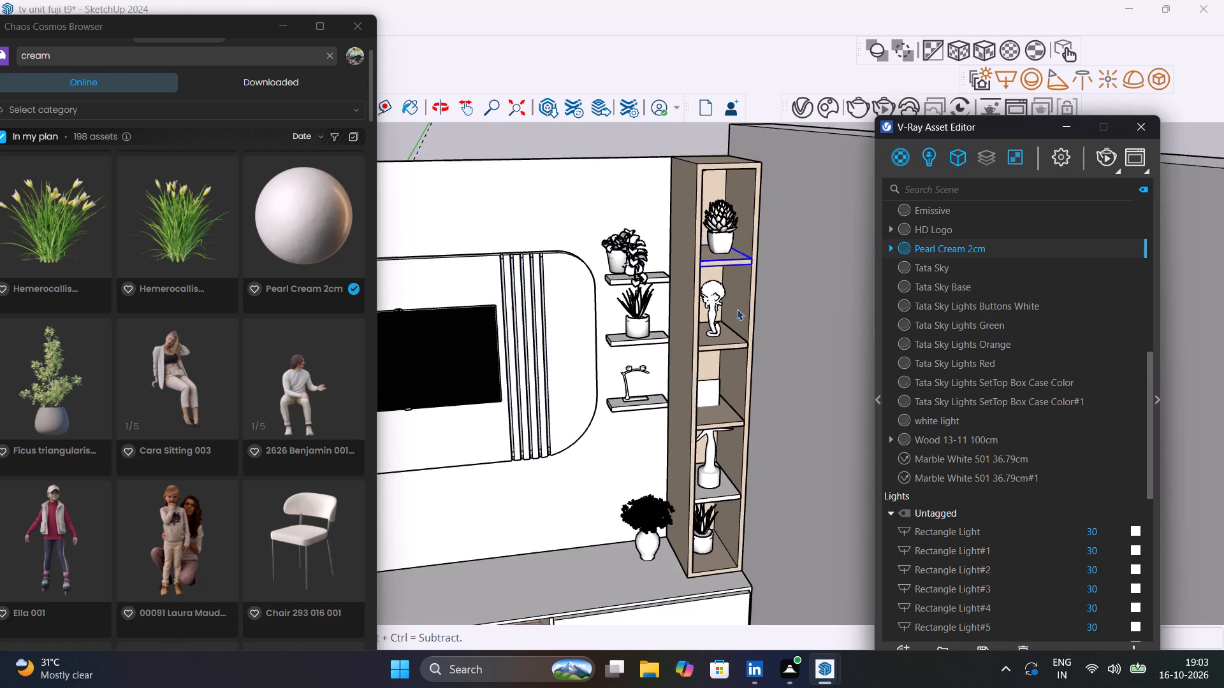
scroll(725, 492, "up", 7)
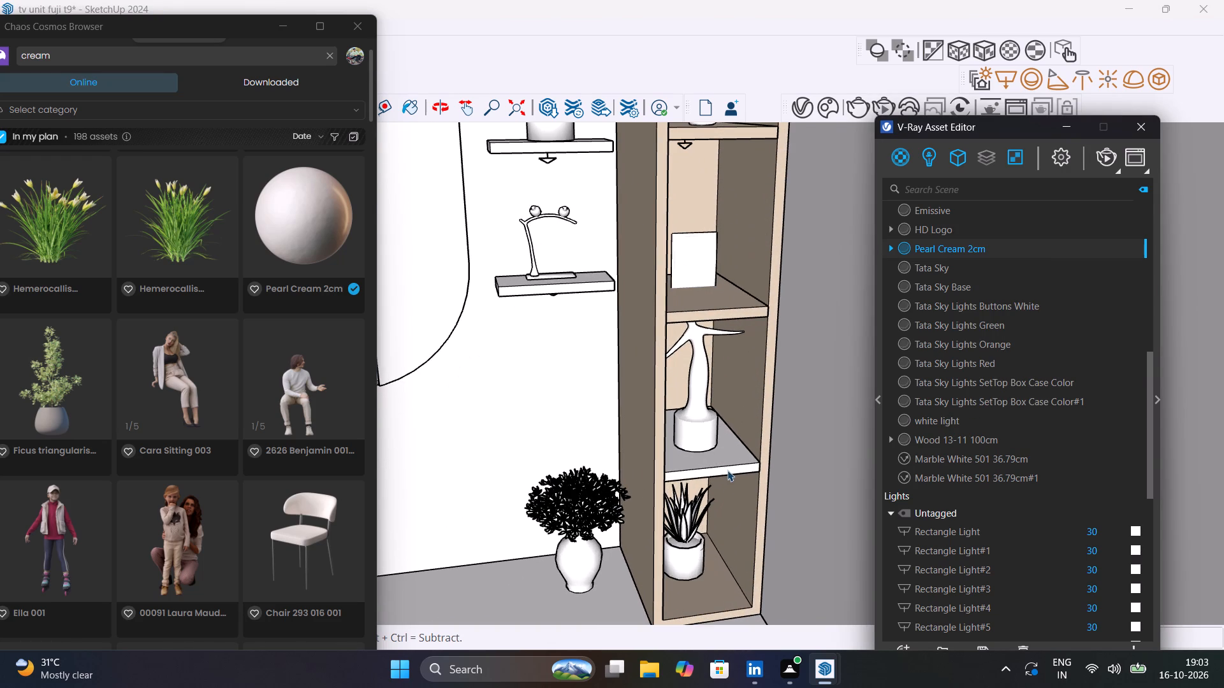
left_click(727, 469)
right_click(945, 251)
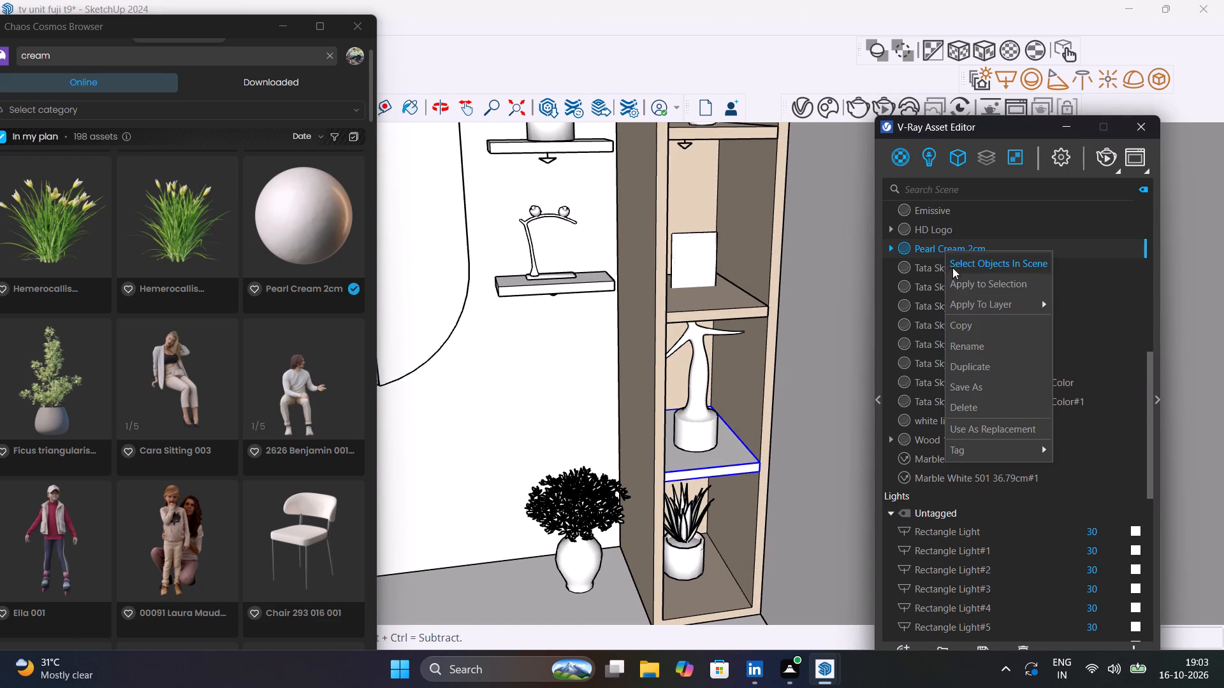
left_click(963, 281)
Open the low TV cabinet's group and apply Marble White 501 36.79cm to its top face.
scroll(732, 307, "down", 12)
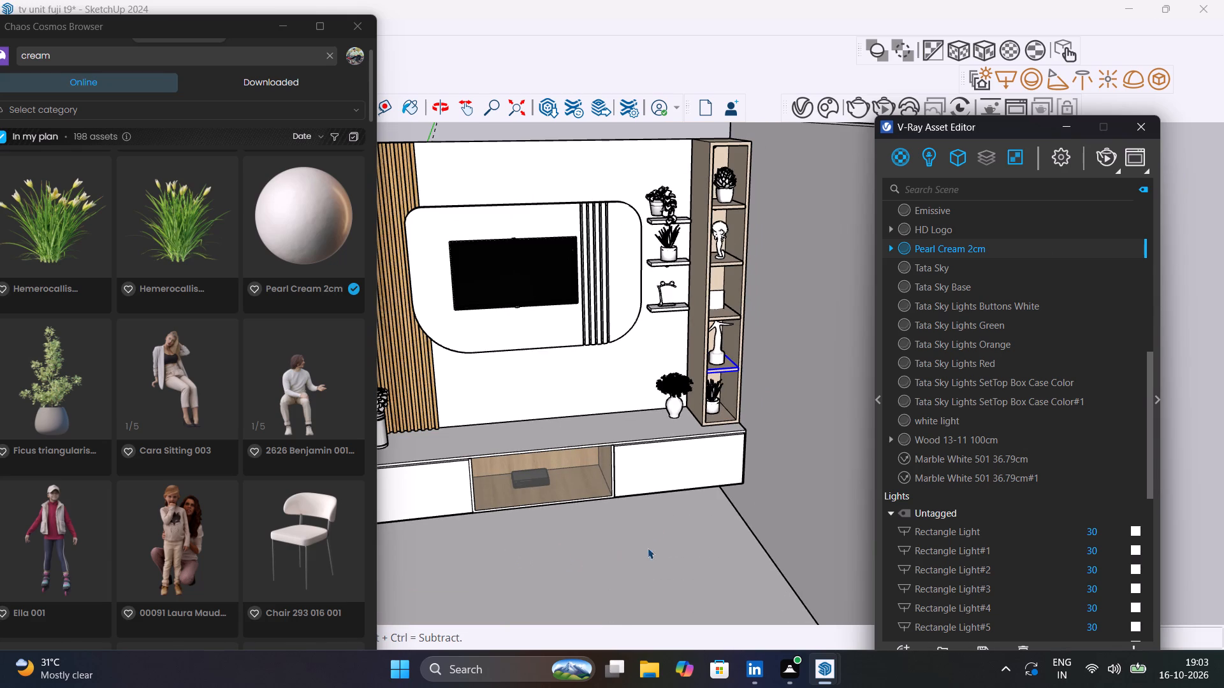
scroll(661, 508, "down", 12)
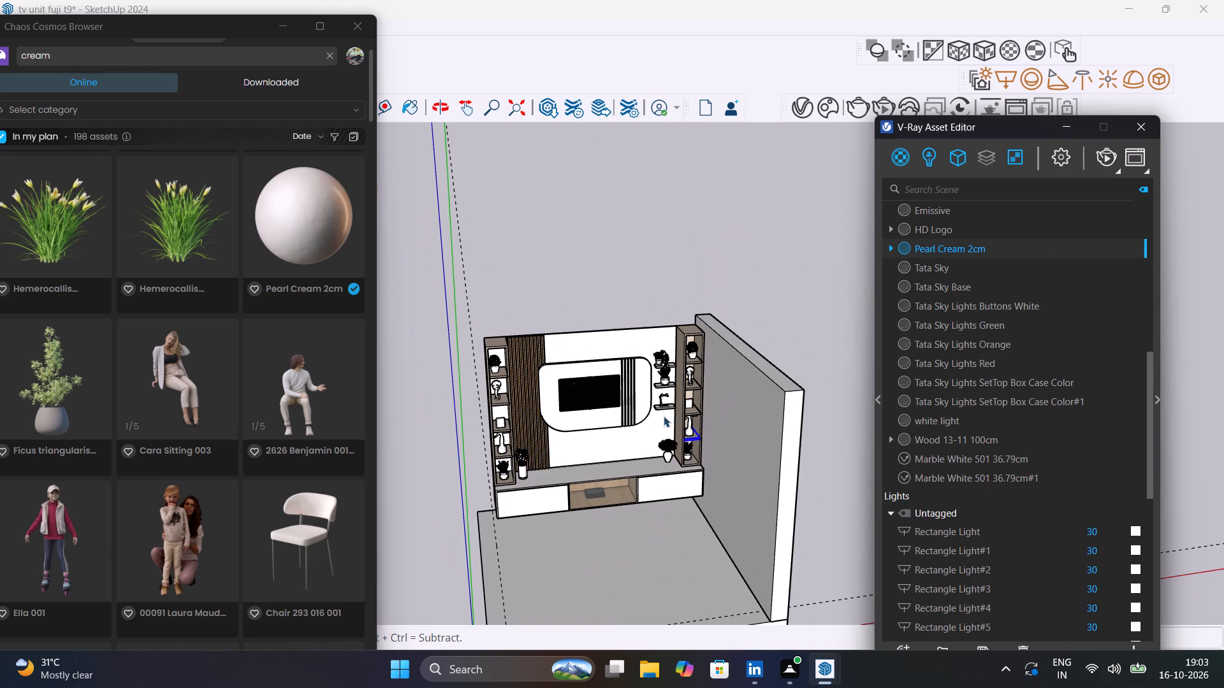
left_click(677, 299)
middle_click_drag(678, 524, 761, 451)
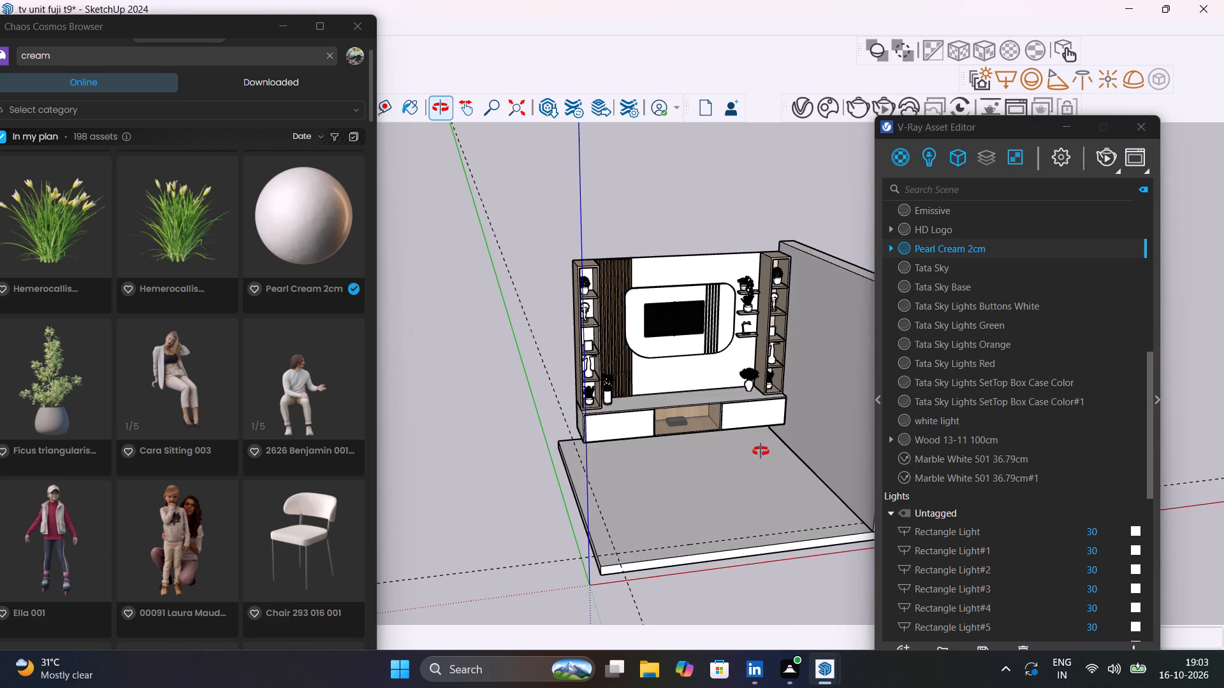
middle_click_drag(761, 451, 760, 450)
scroll(701, 405, "up", 8)
middle_click_drag(688, 410, 806, 454)
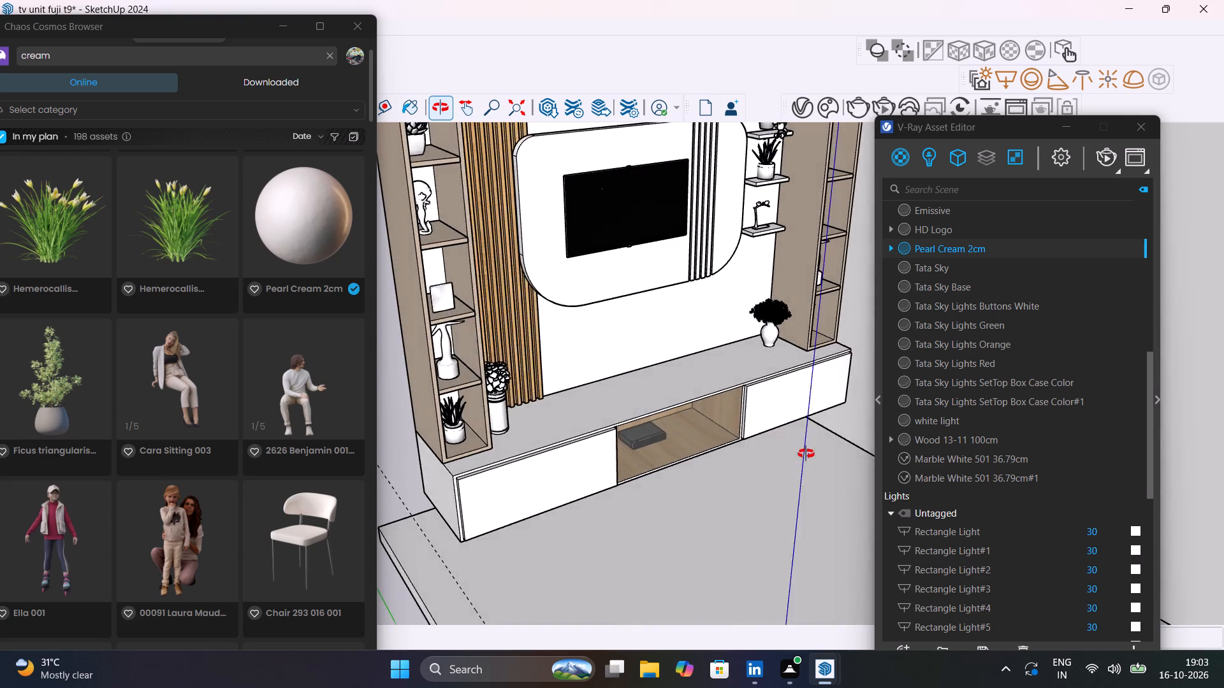
middle_click_drag(806, 454, 813, 461)
scroll(812, 461, "up", 1)
left_click(602, 400)
double_click(602, 400)
left_click(602, 400)
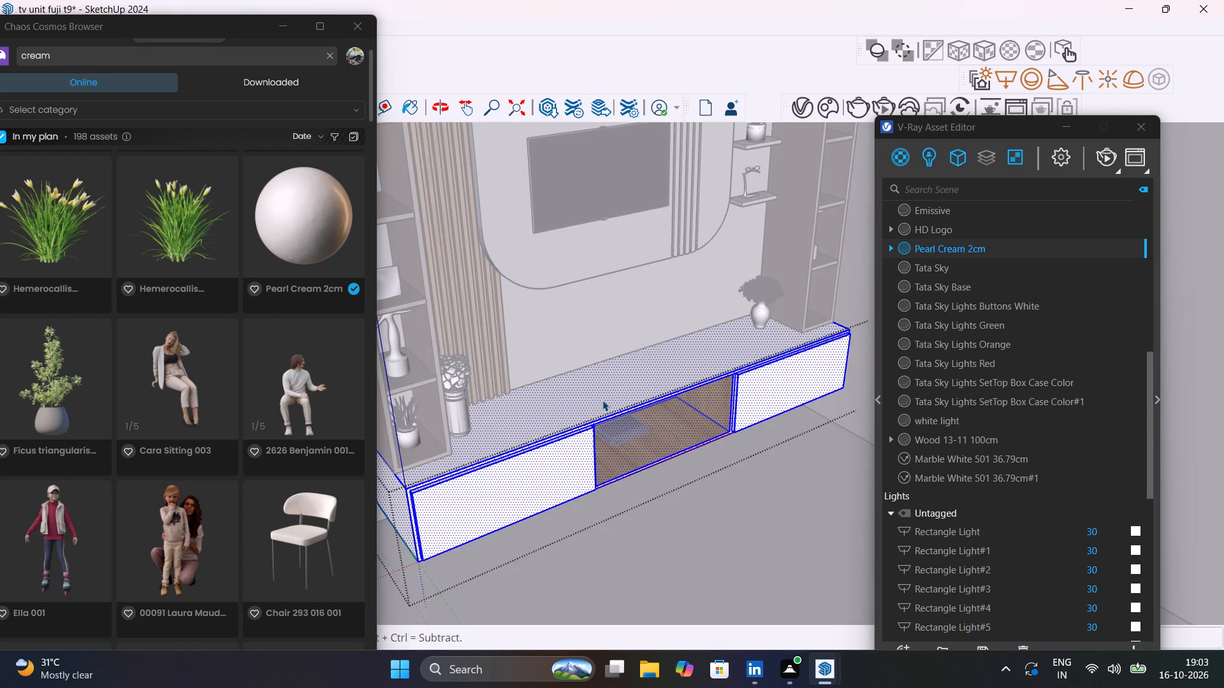
left_click(602, 400)
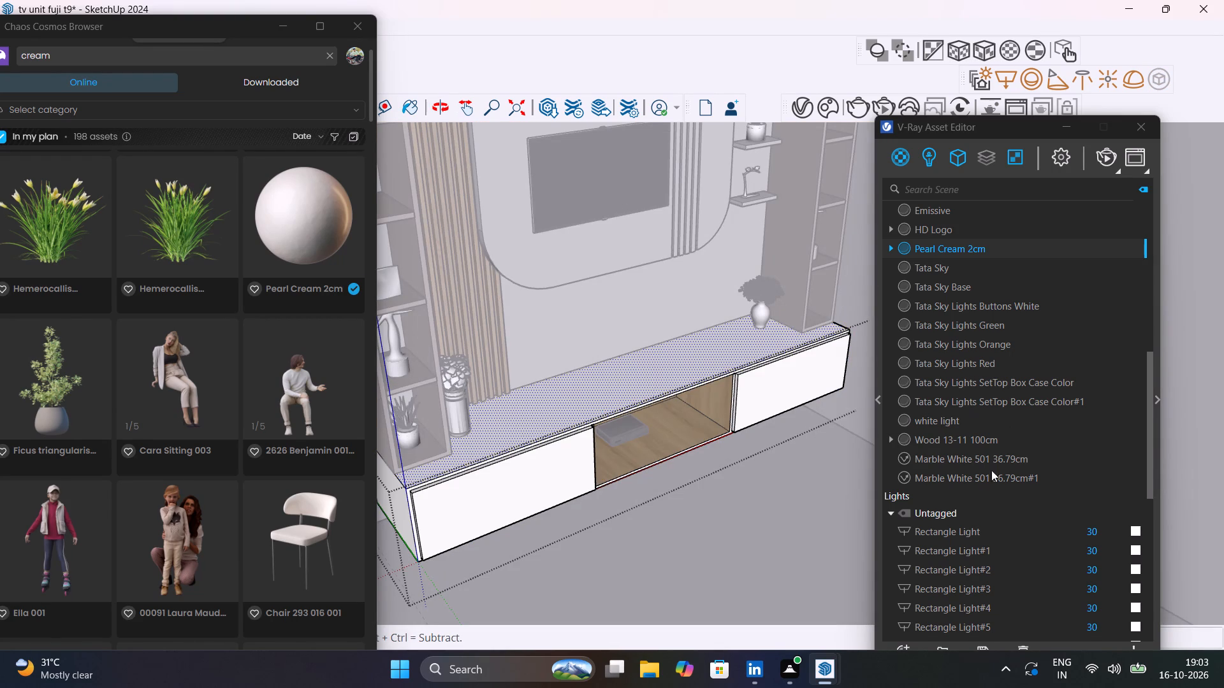
left_click(958, 465)
right_click(958, 465)
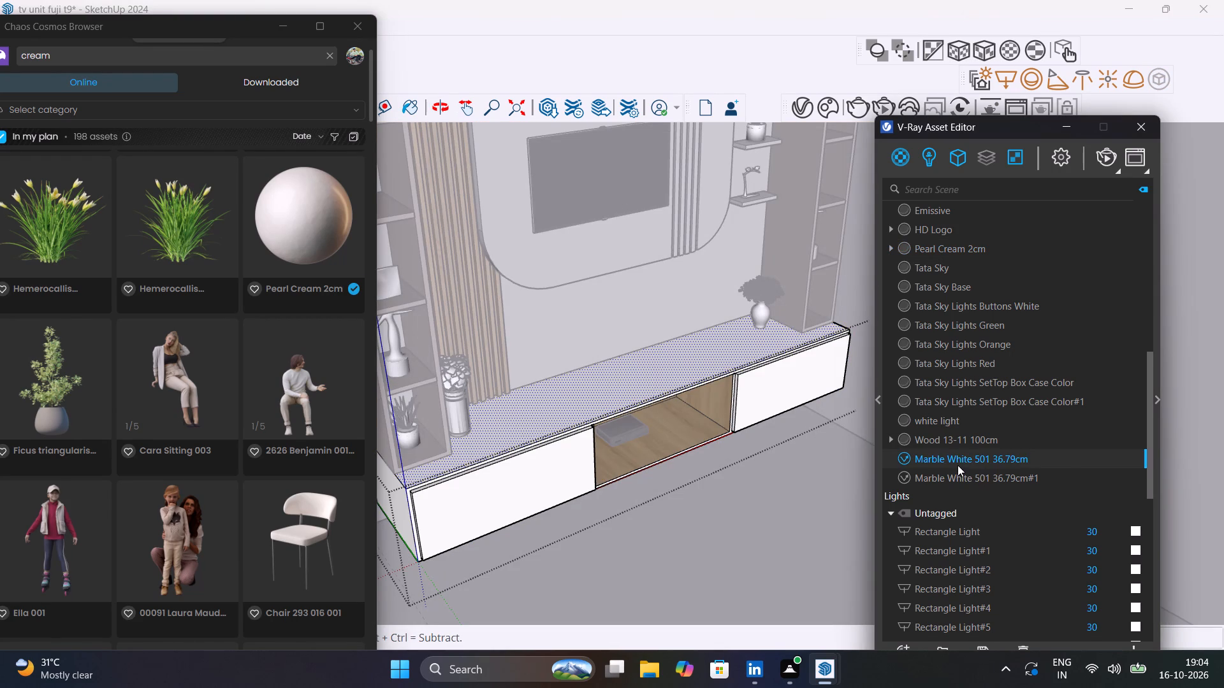
left_click(1000, 296)
Apply Marble White 501 36.79cm to the low cabinet's outer end face on the wood slat side, and exit the group.
scroll(873, 356, "down", 6)
scroll(735, 419, "down", 6)
left_click(551, 457)
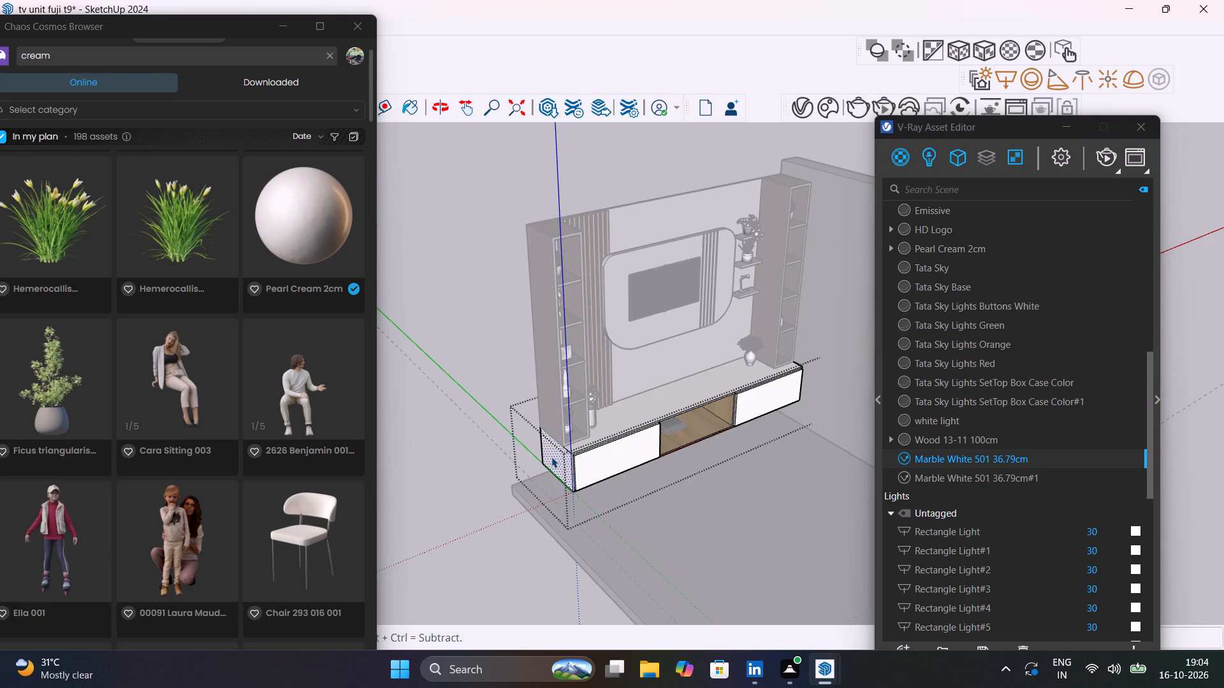
right_click(980, 461)
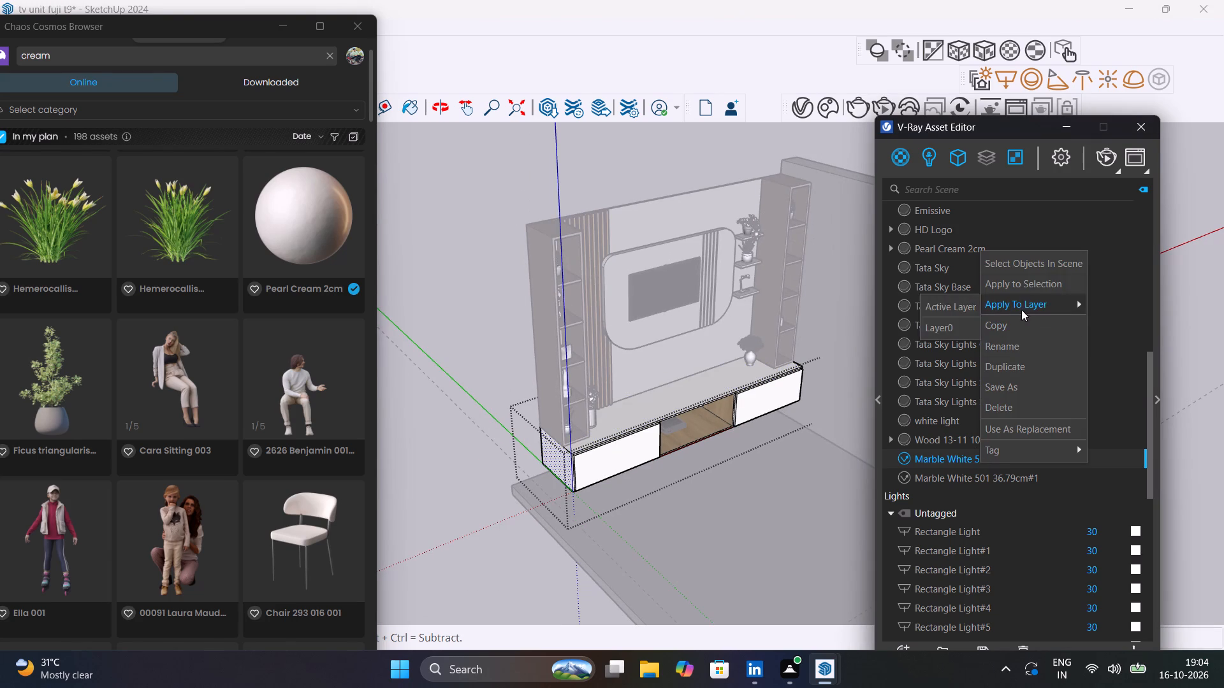
left_click(1024, 289)
scroll(735, 395, "down", 6)
left_click(550, 255)
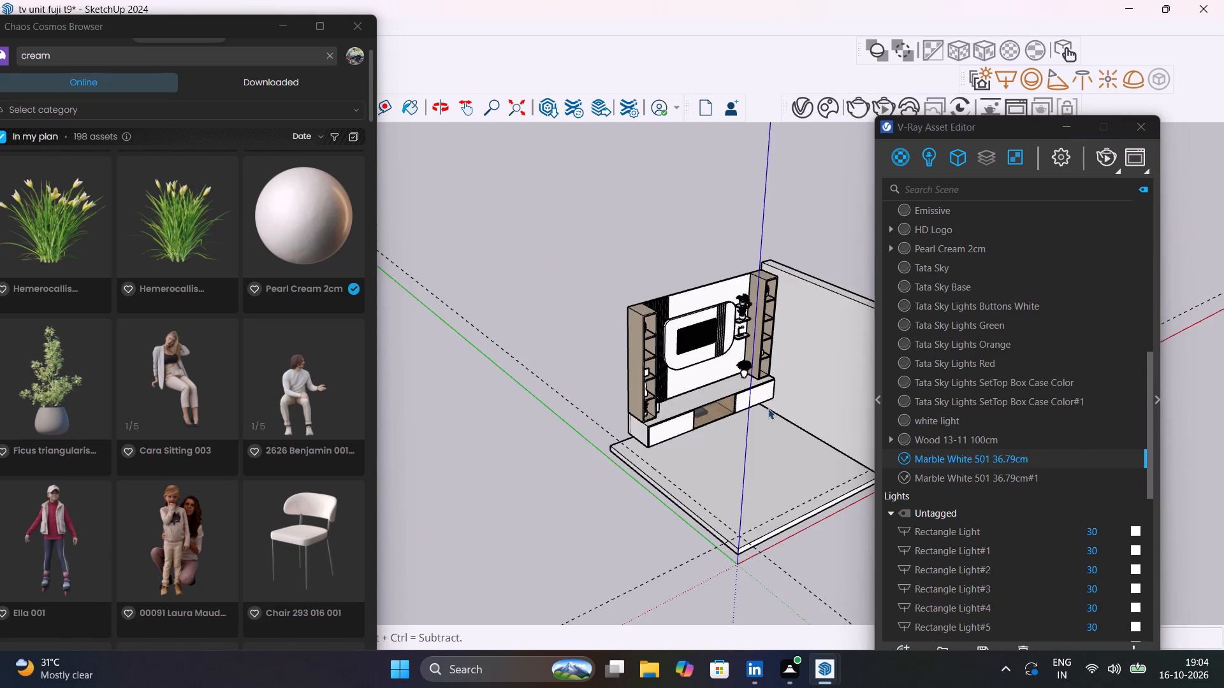
Close the V-Ray Asset Editor and the Chaos Cosmos Browser.
scroll(768, 410, "up", 4)
middle_click_drag(796, 420, 632, 401)
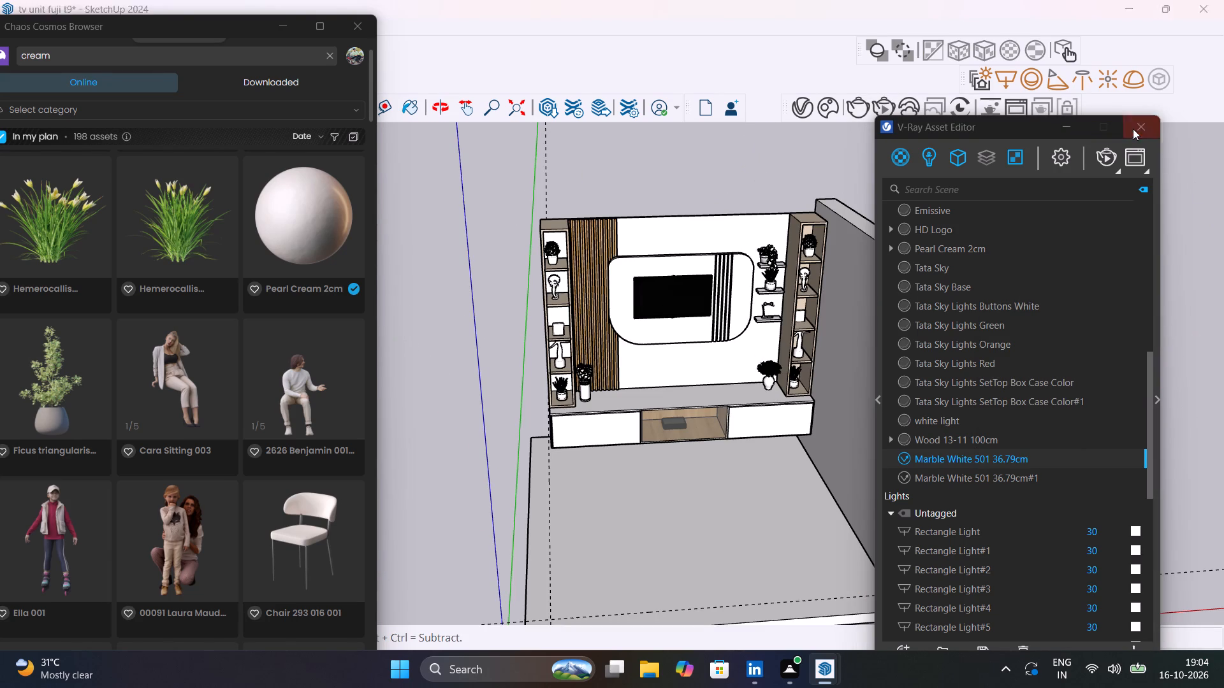
left_click(1133, 129)
left_click(368, 12)
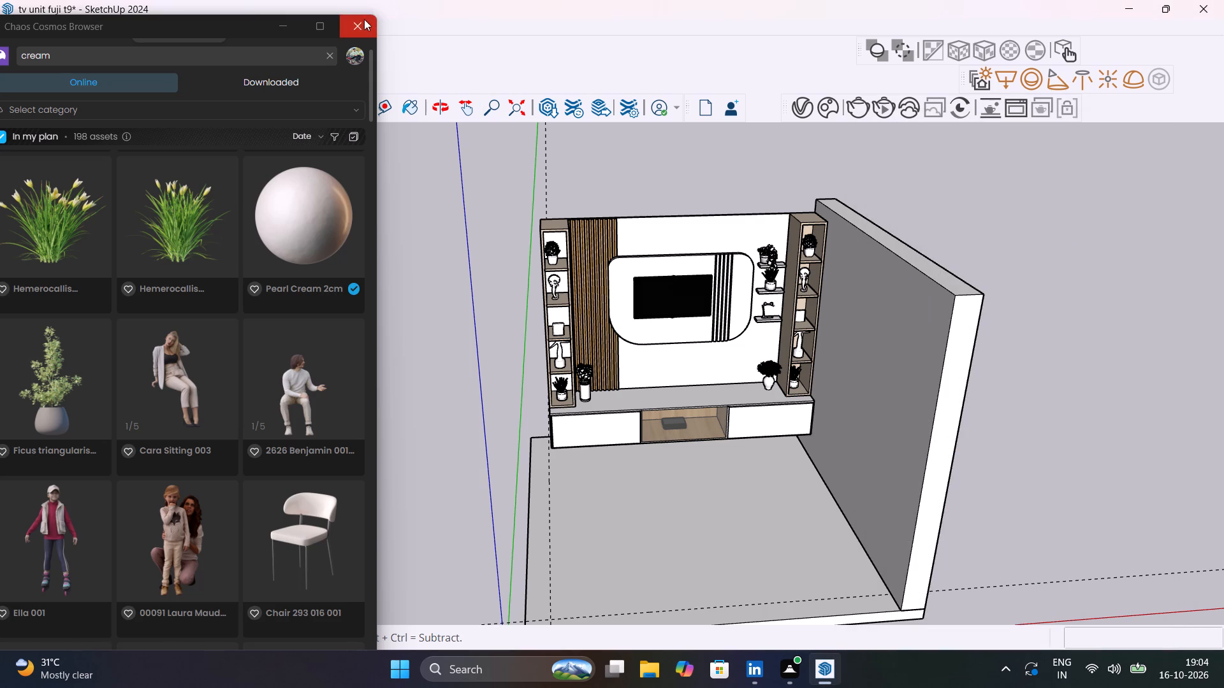
left_click(364, 19)
Unhide all hidden objects in the model.
left_click(53, 27)
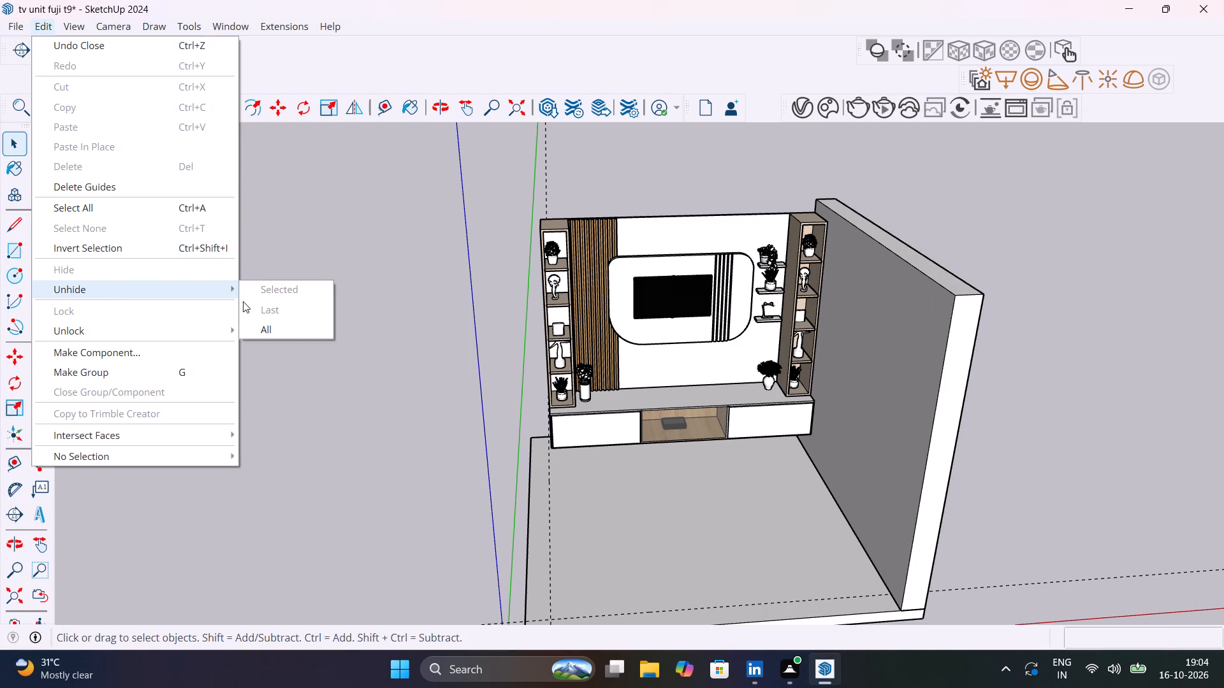
left_click(281, 325)
Place a section plane on the outer face of the room's front wall, keeping the default name and symbol.
middle_click_drag(629, 370, 599, 331)
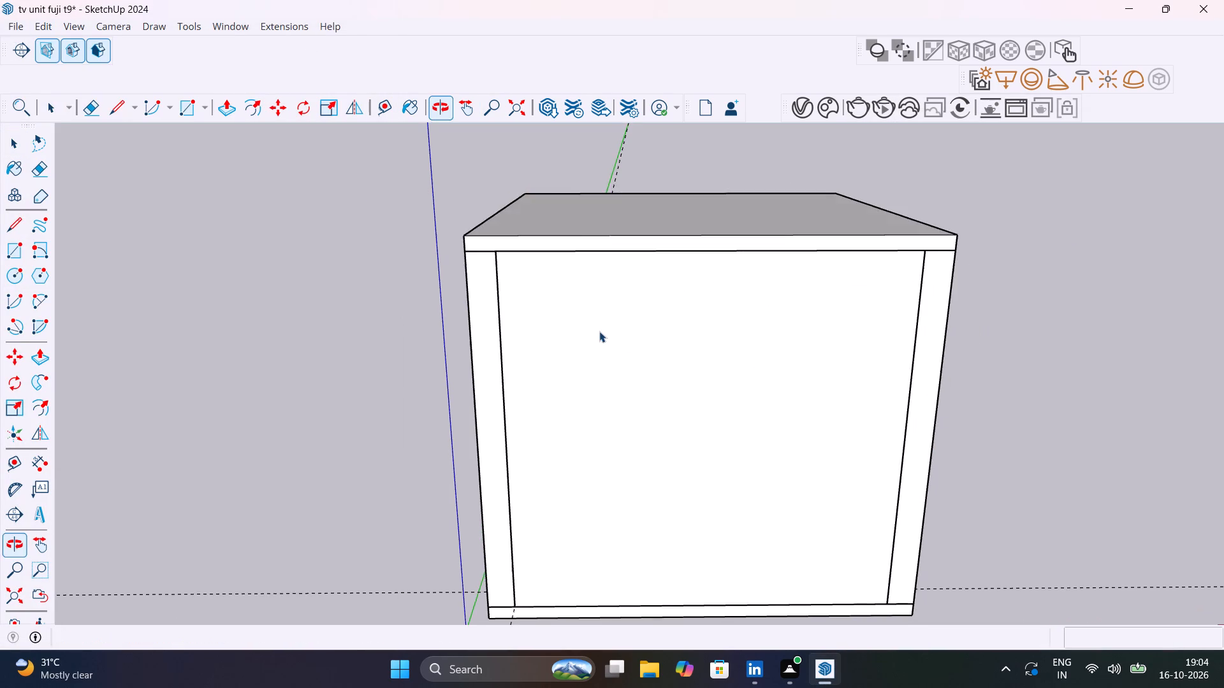
scroll(599, 331, "down", 5)
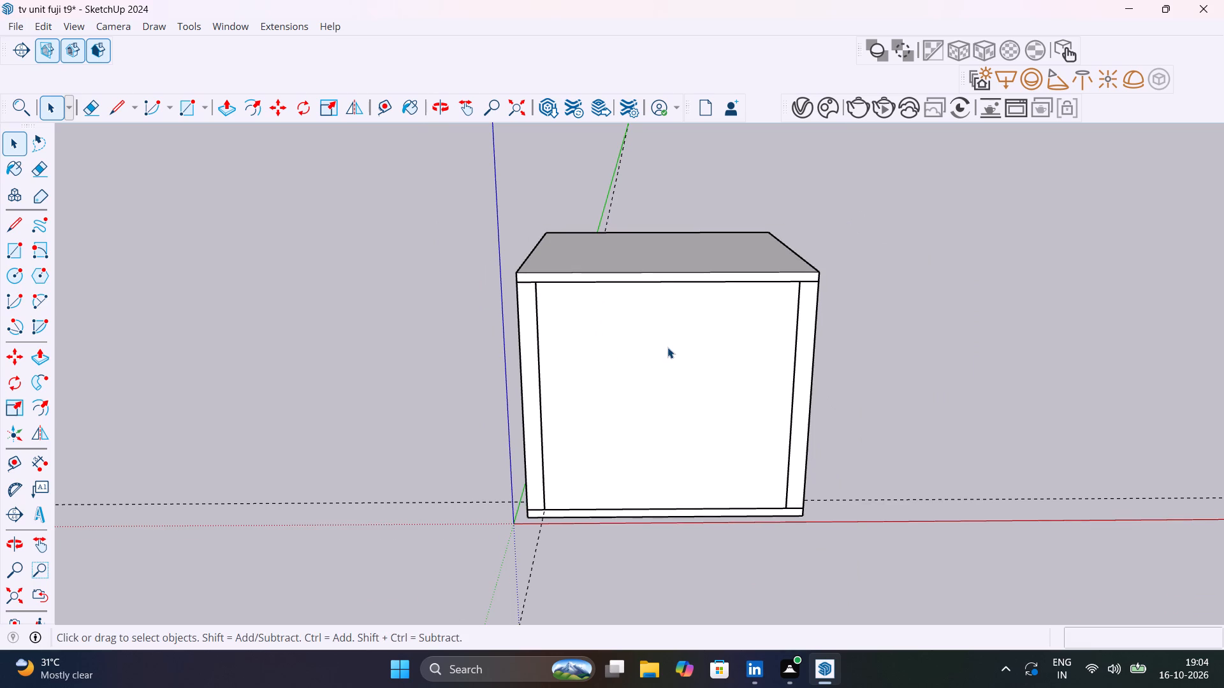
left_click(27, 52)
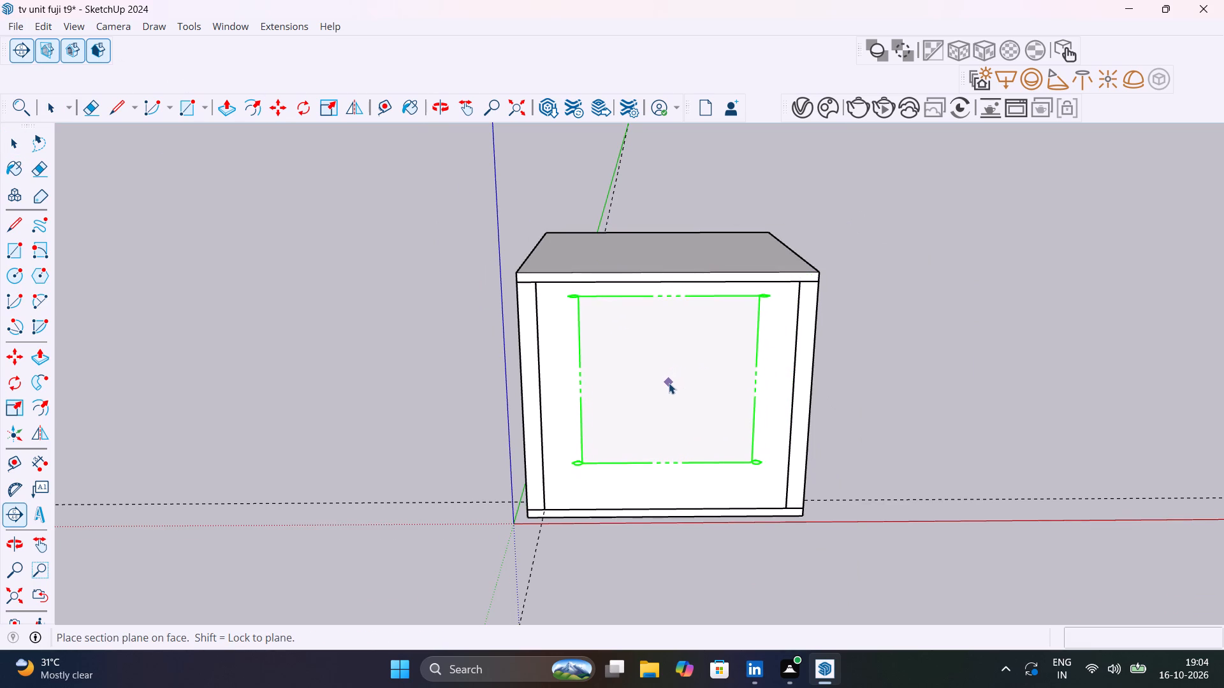
left_click(669, 383)
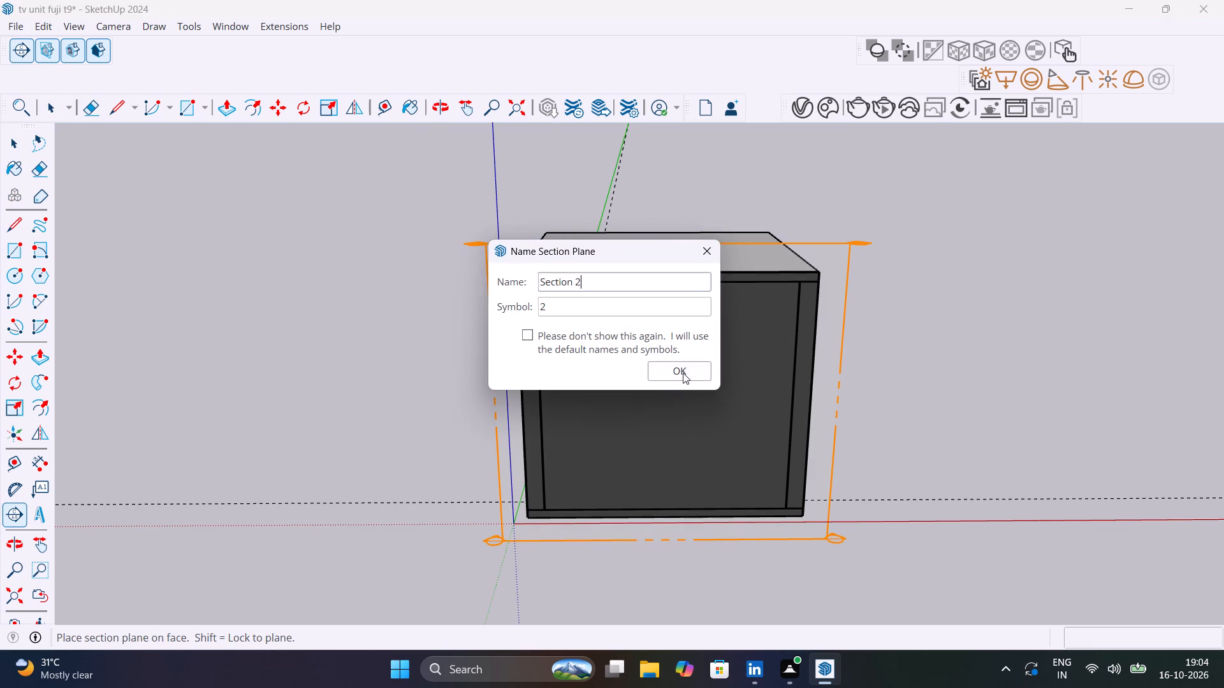
left_click(683, 373)
Move the section plane about 7 inches along the green axis through the front wall to expose the room interior.
key("m")
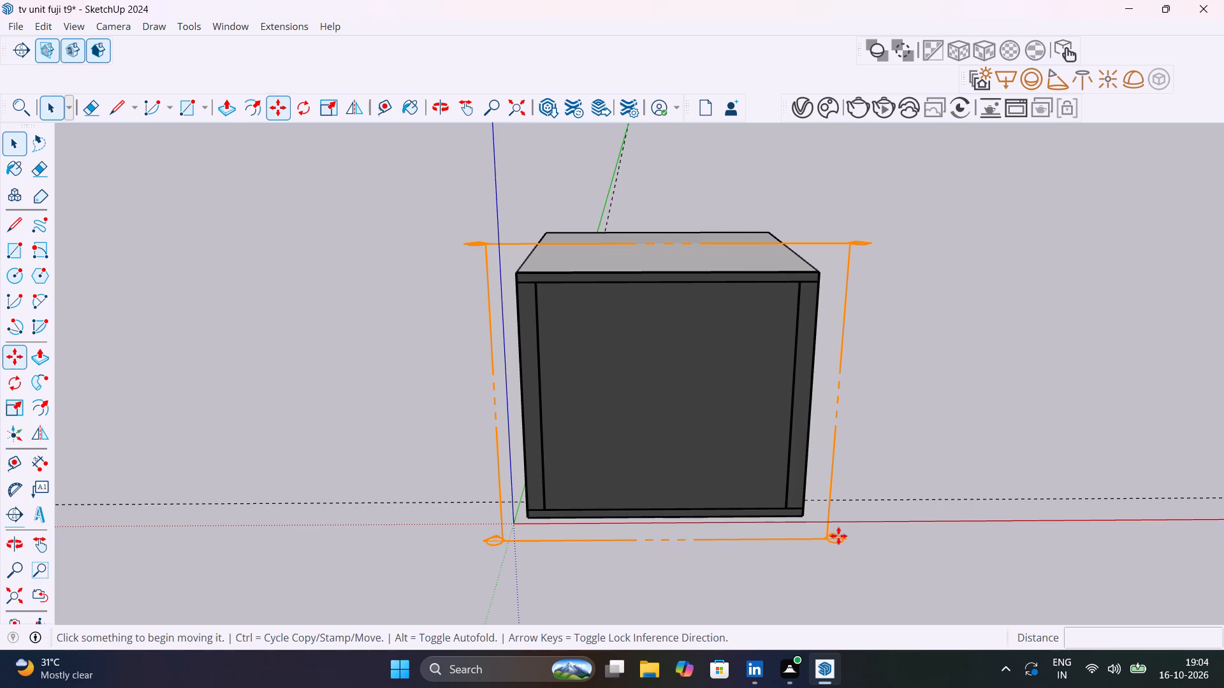
left_click(838, 538)
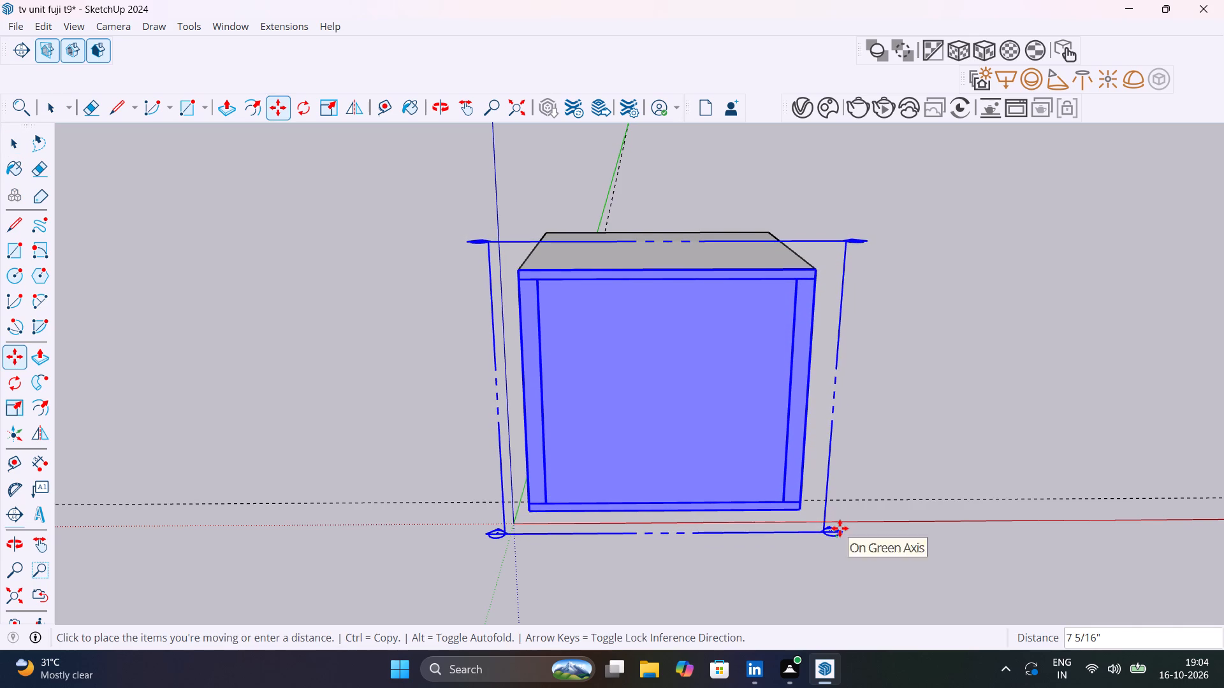
left_click(840, 526)
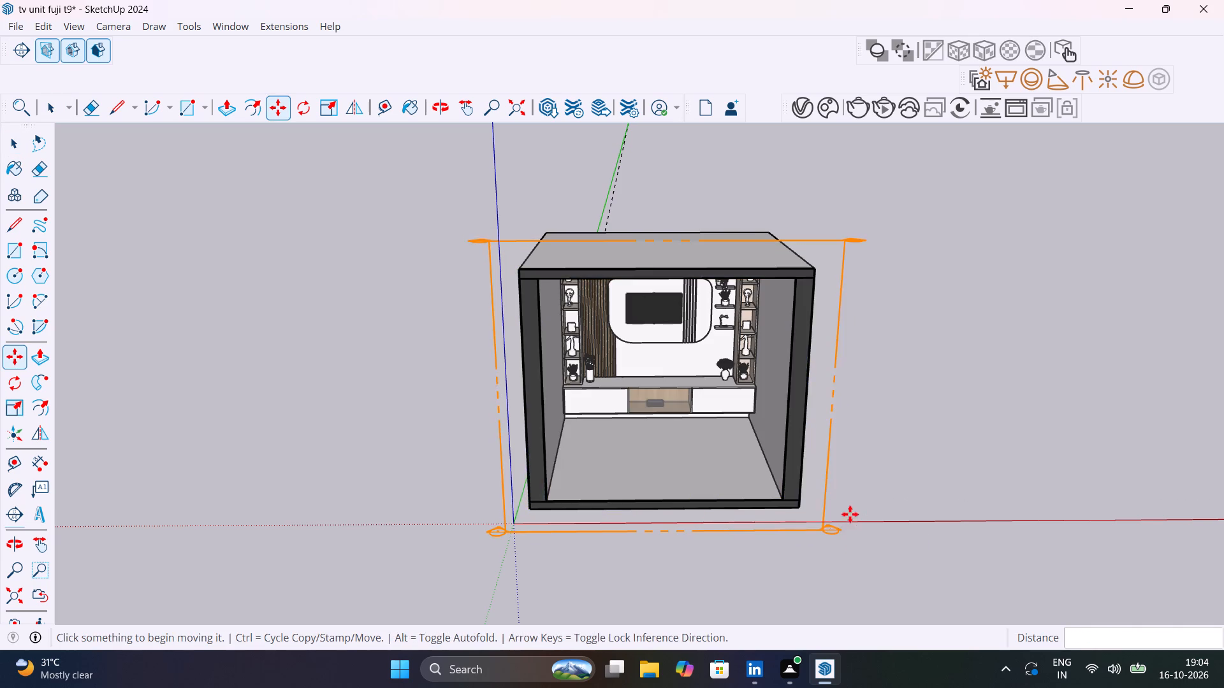
key("space")
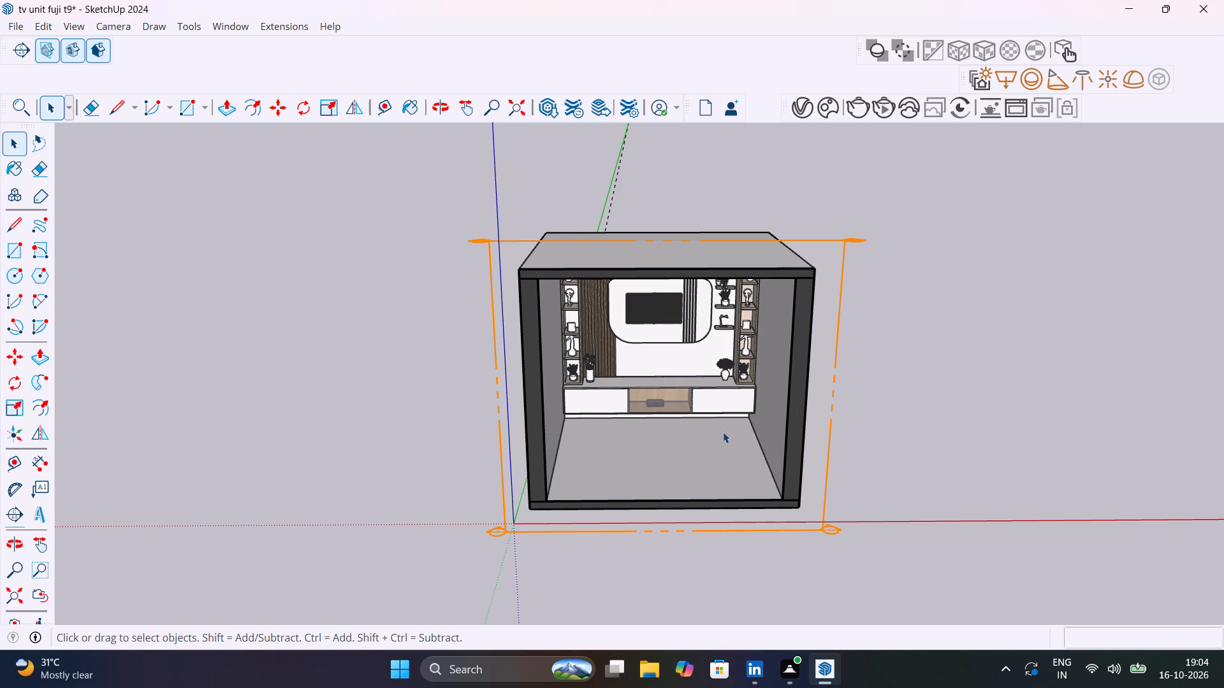
Frame the TV unit from the front and try fields of view of 20 and 30 degrees before settling on 40 degrees.
middle_click_drag(722, 431, 731, 426, "shift")
scroll(731, 426, "up", 4)
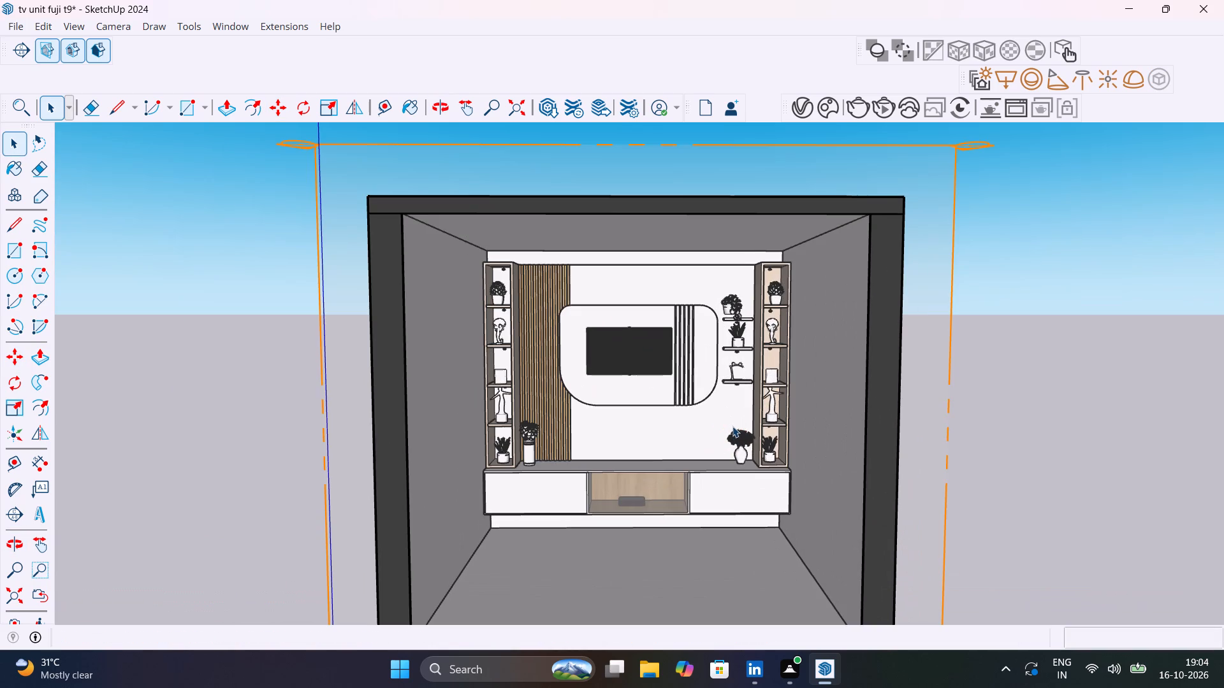
scroll(733, 426, "up", 2)
middle_click_drag(738, 422, 764, 399, "shift")
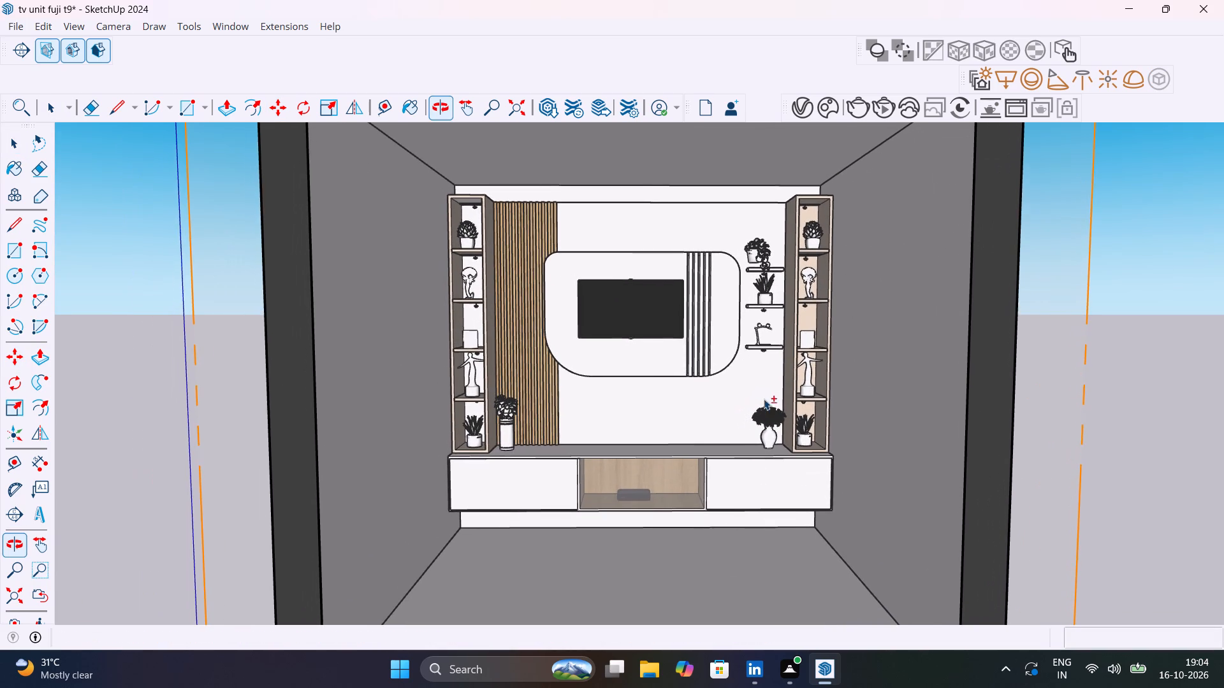
scroll(757, 399, "up", 3)
middle_click_drag(757, 399, 794, 436, "shift")
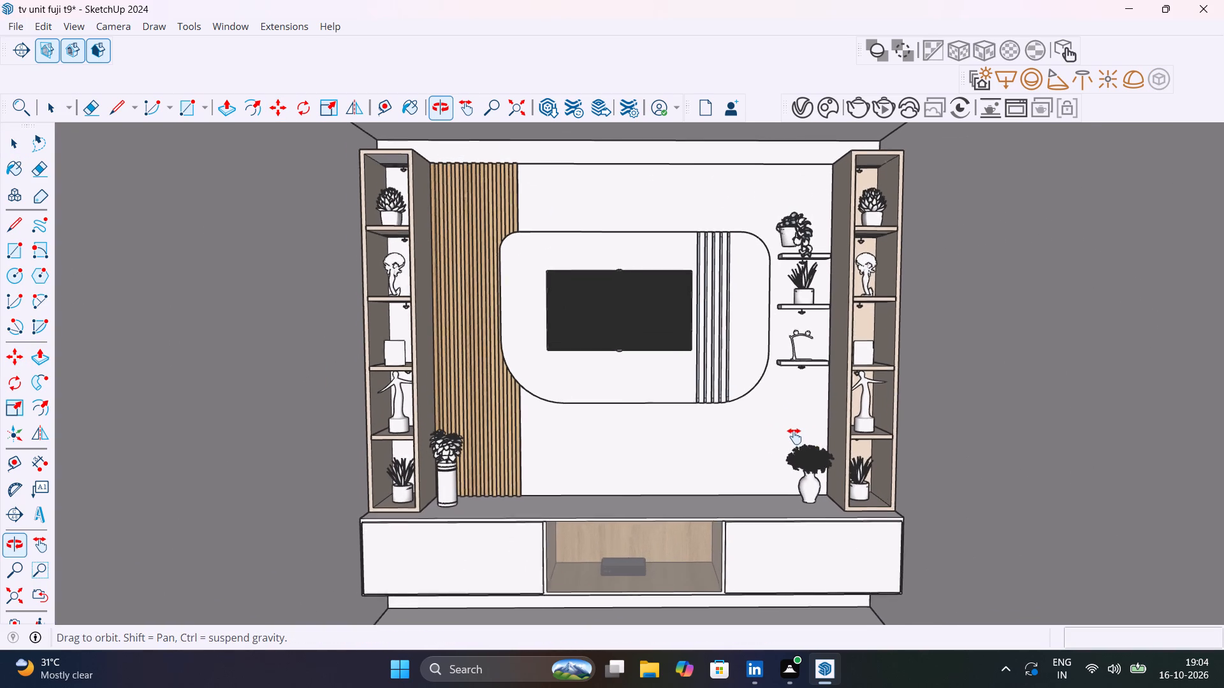
middle_click_drag(794, 436, 795, 438, "shift")
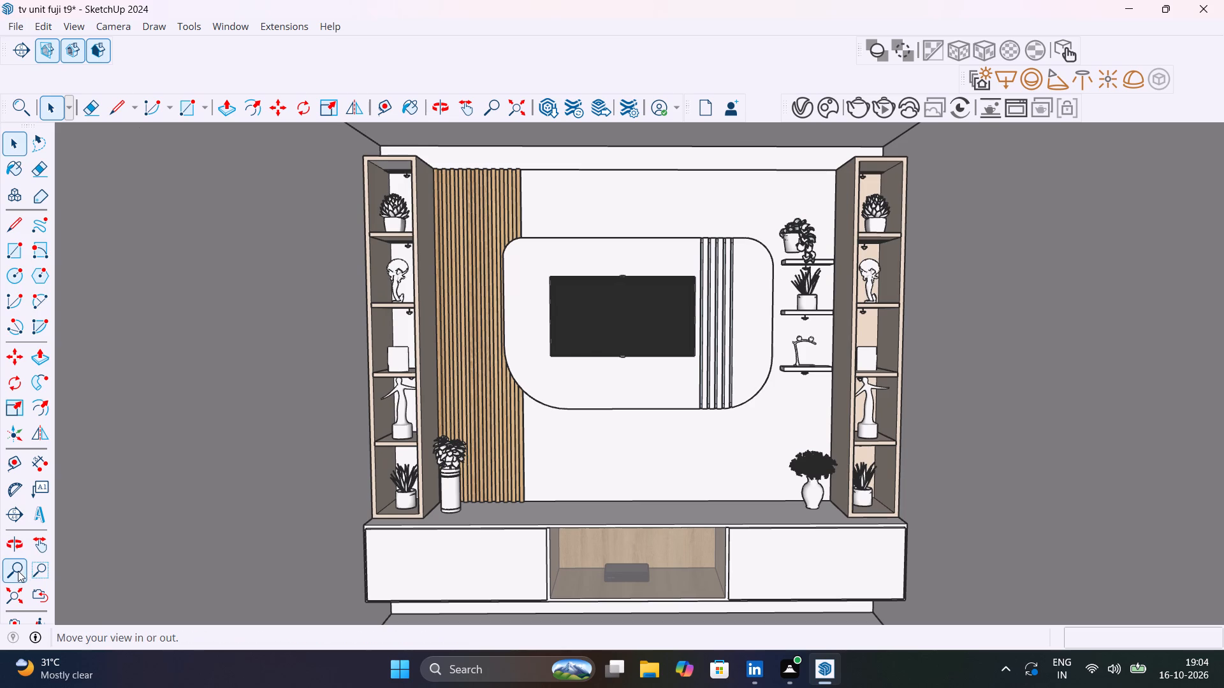
left_click(18, 571)
type("20")
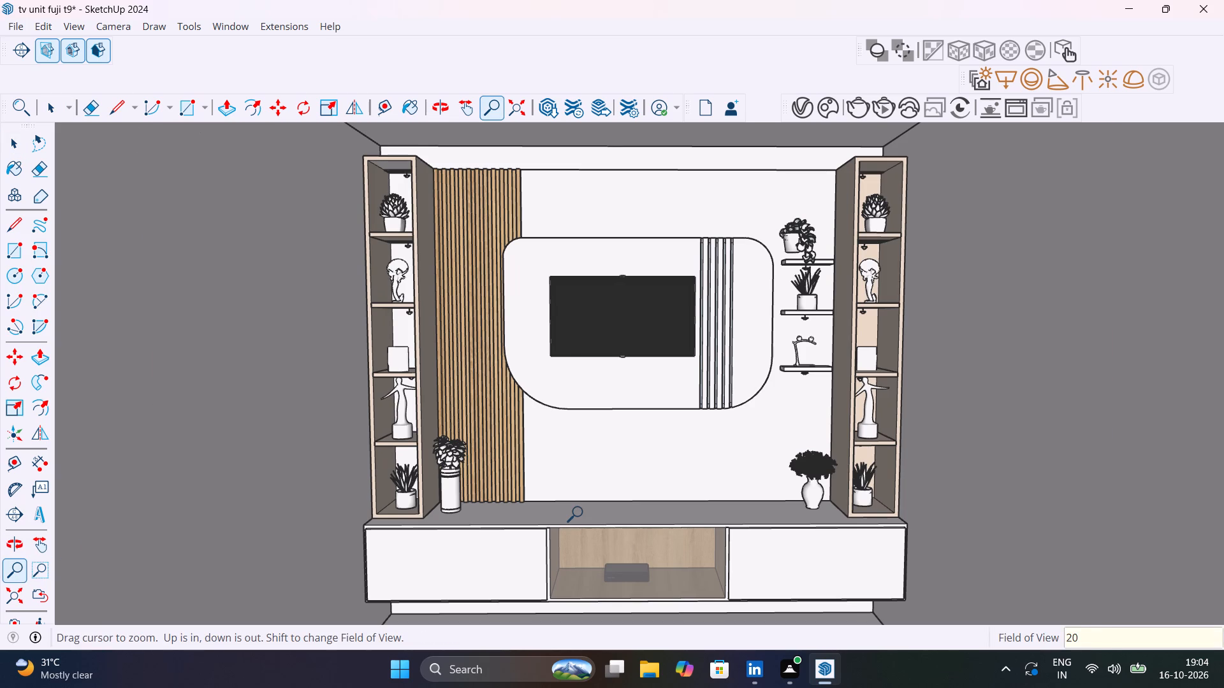
key("Return")
type("30")
key("Return")
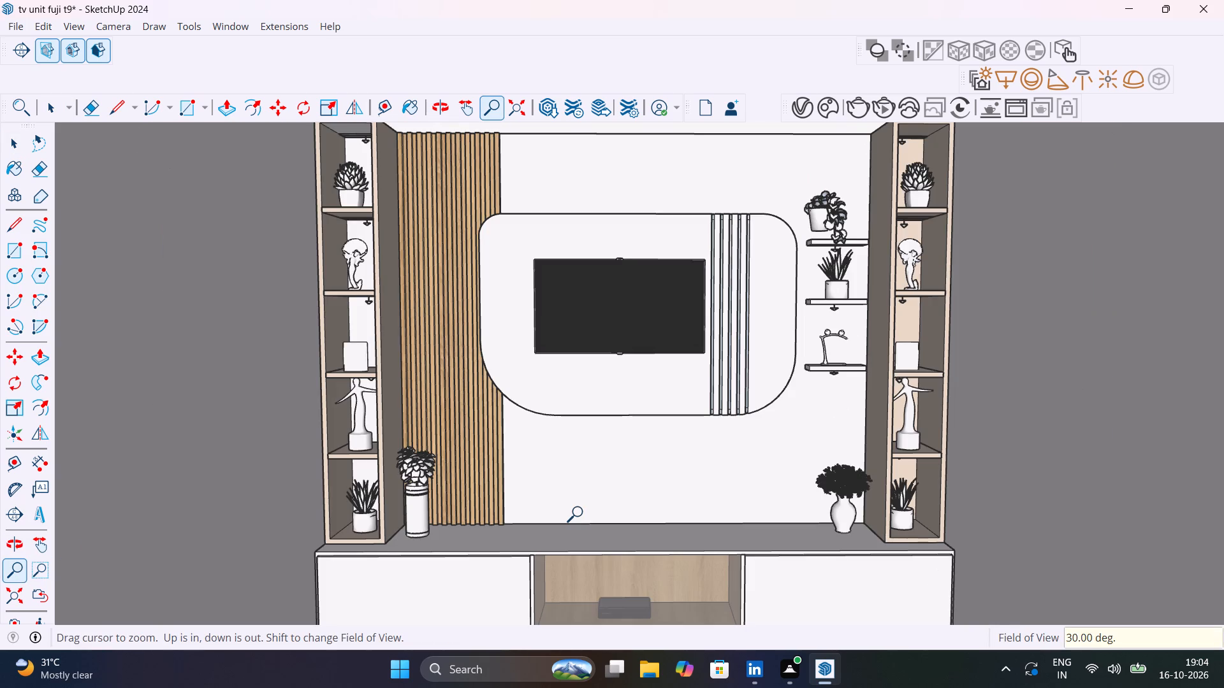
type("40")
key("Return")
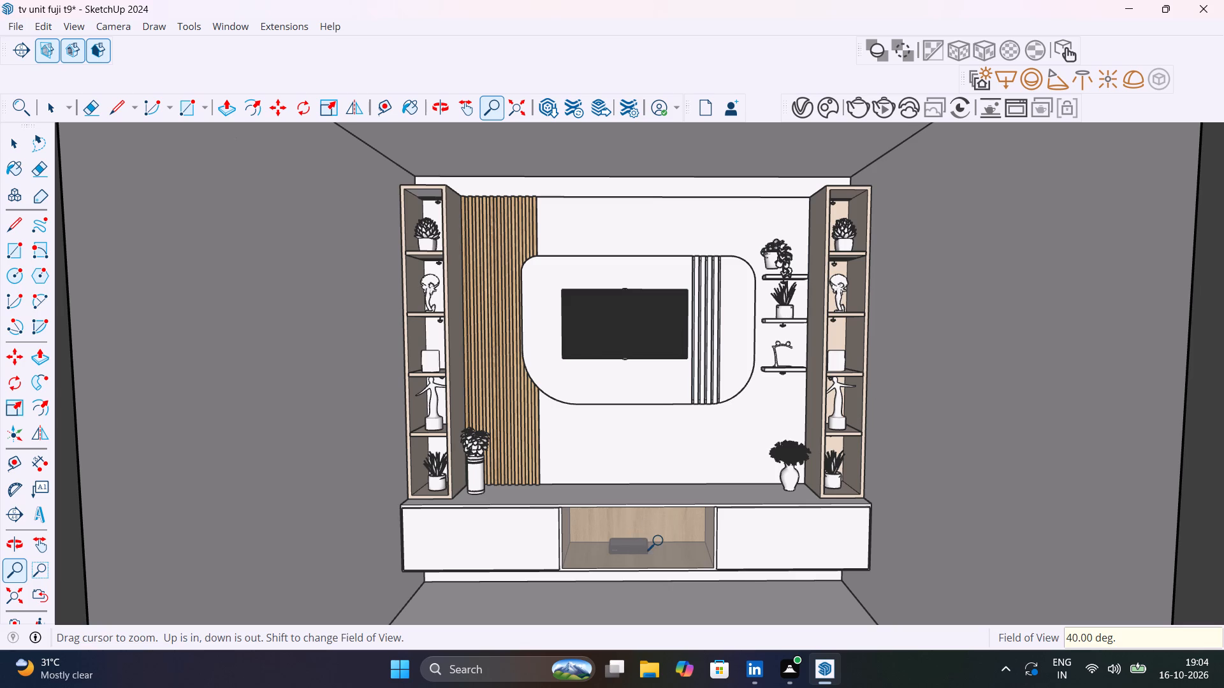
Adjust the view to fill the frame with the TV unit and start a V-Ray render.
middle_click_drag(663, 541, 671, 533)
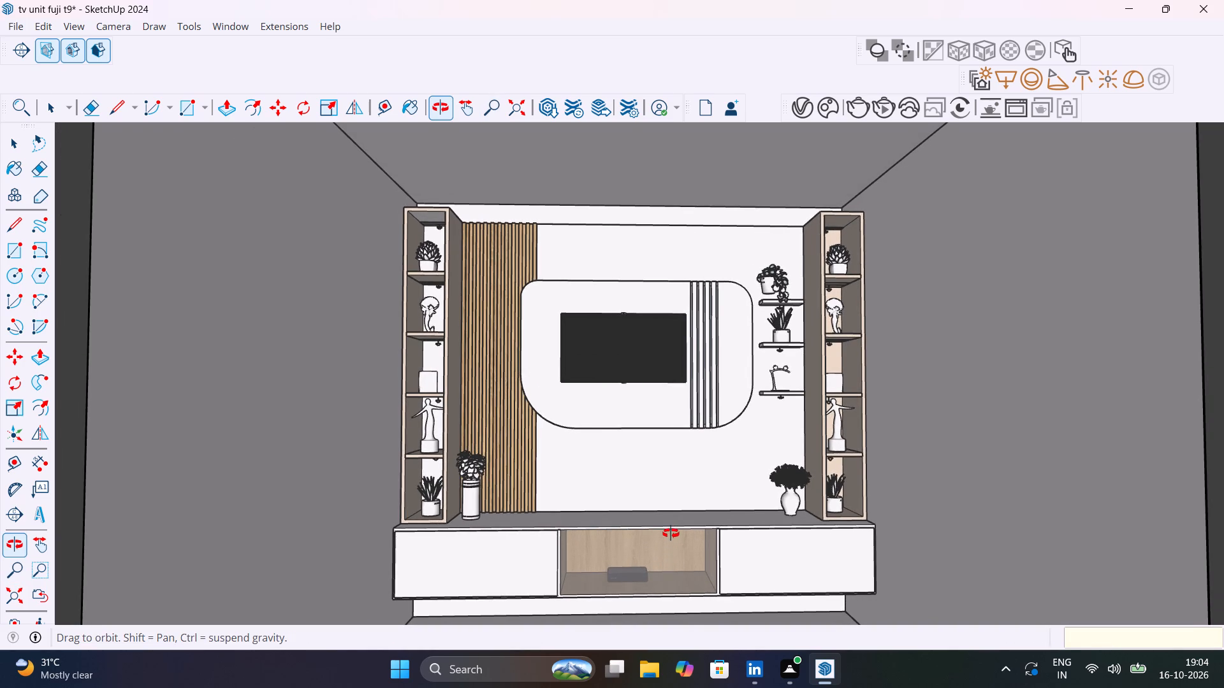
middle_click_drag(671, 533, 671, 511)
scroll(671, 511, "up", 1)
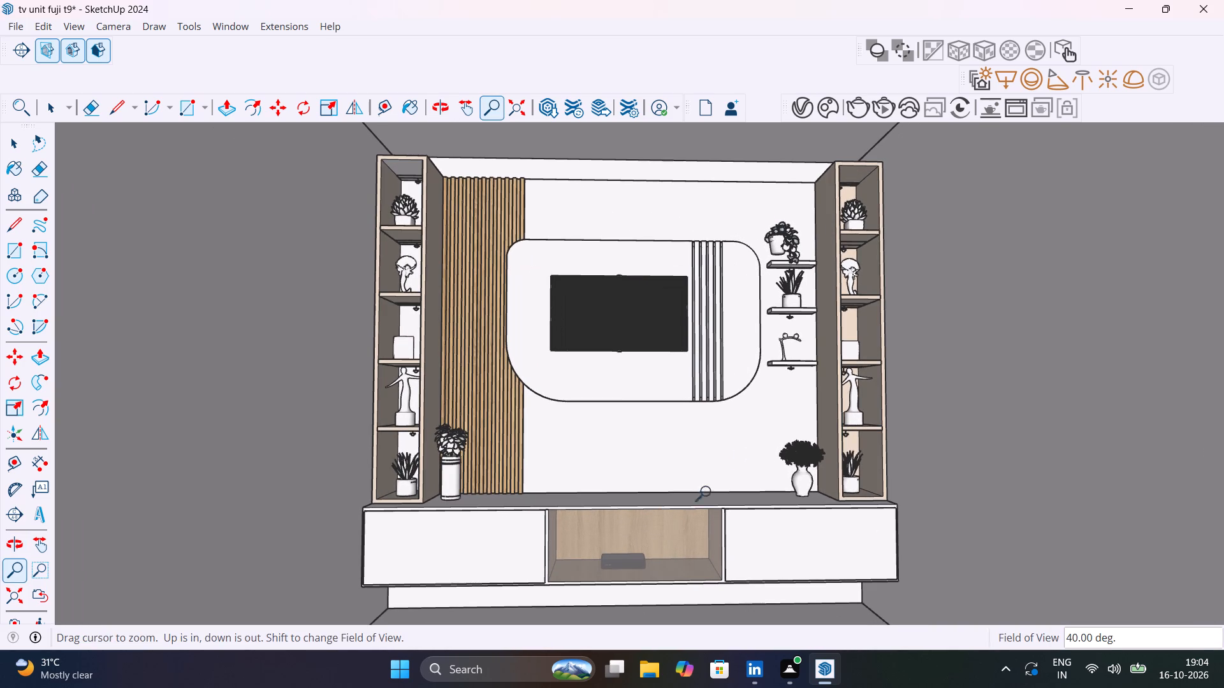
left_click(878, 110)
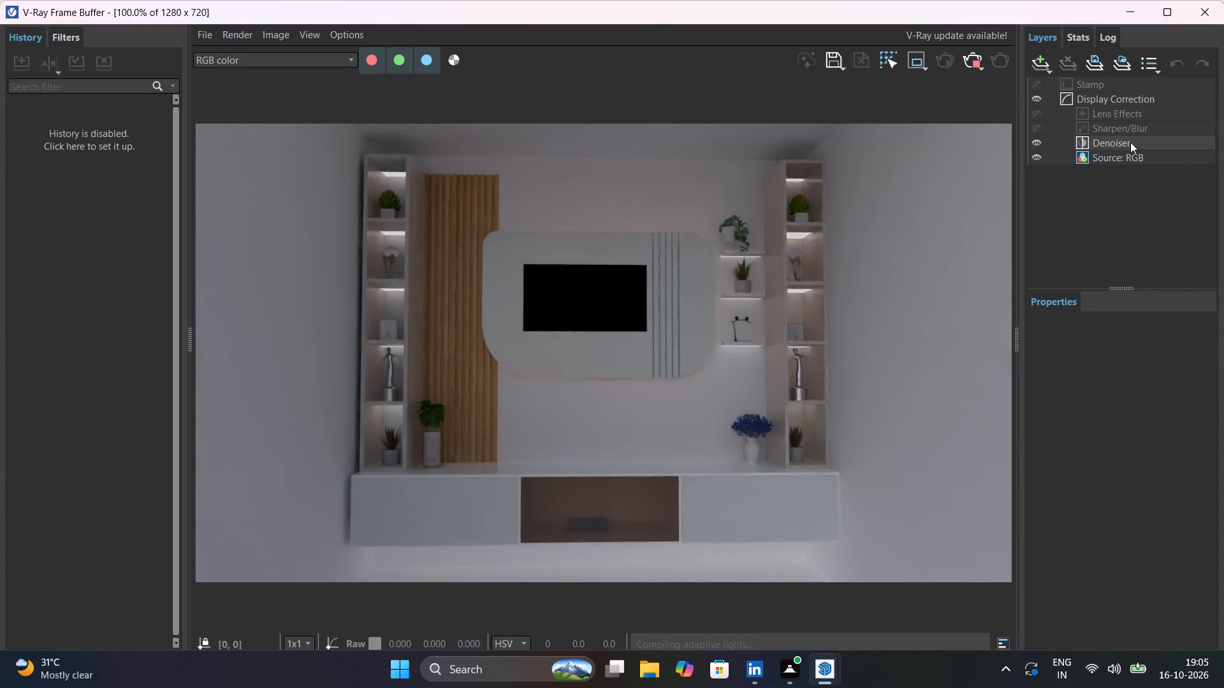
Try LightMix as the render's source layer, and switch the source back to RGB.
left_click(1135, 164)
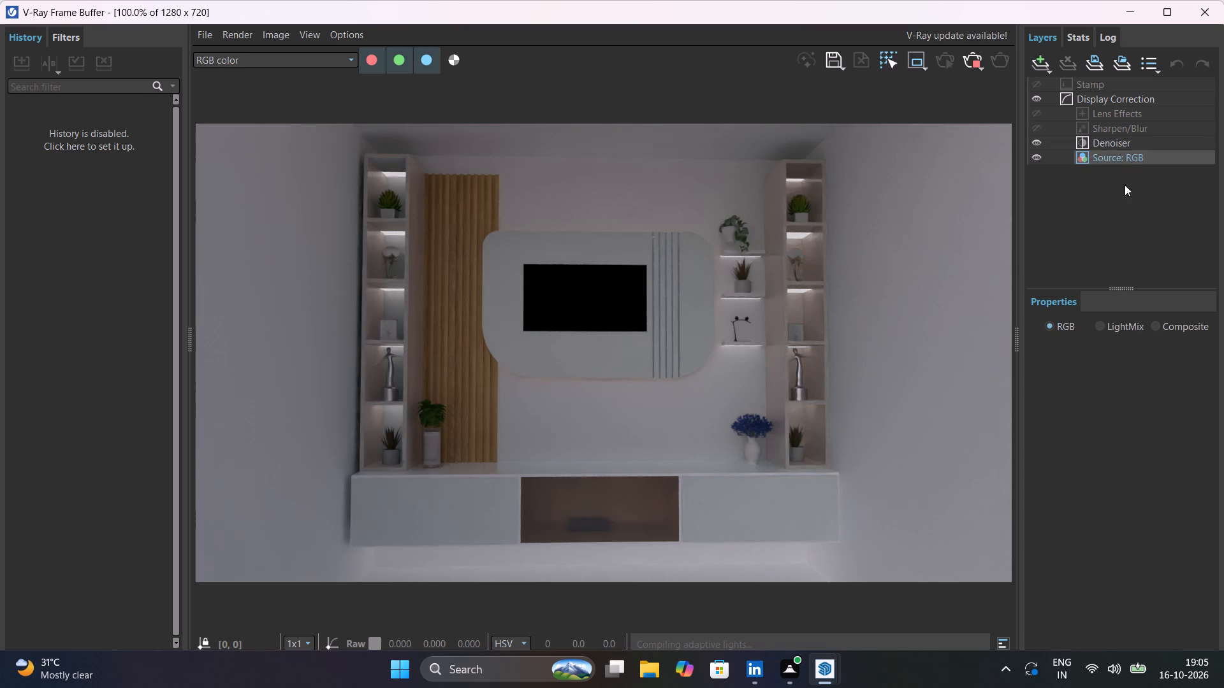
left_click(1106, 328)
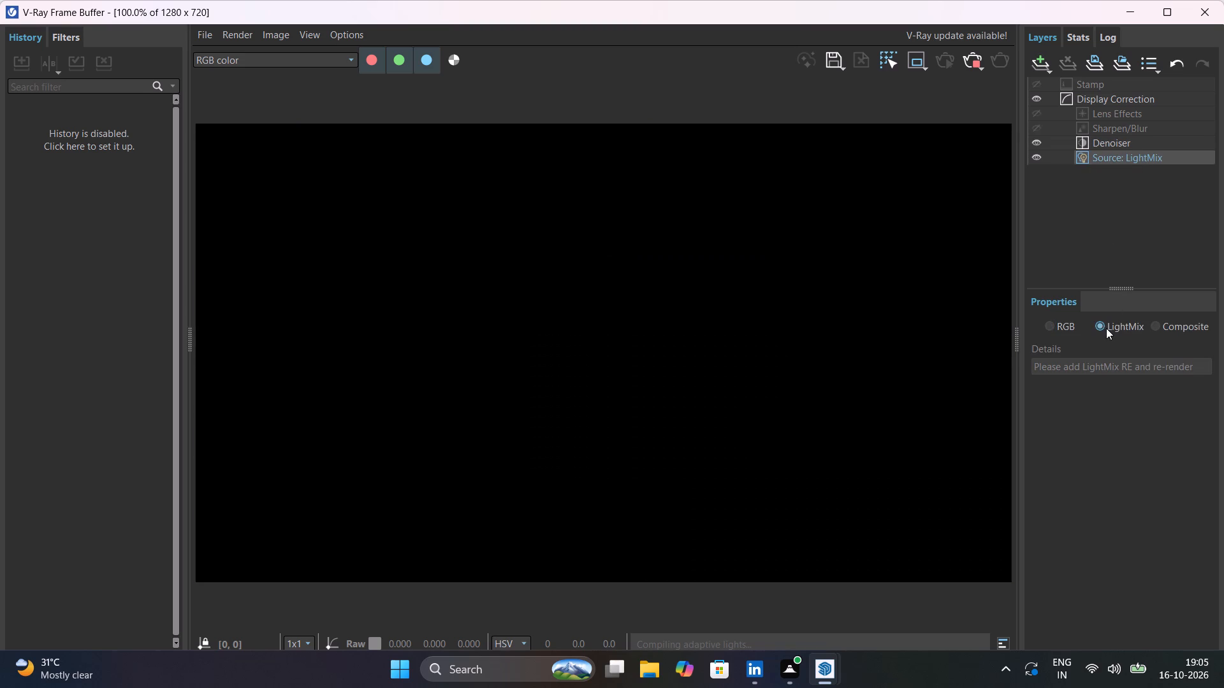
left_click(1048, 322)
Examine the properties of the Denoiser, Sharpen/Blur, Lens Effects, Display Correction and Stamp layers of the render.
left_click(1117, 139)
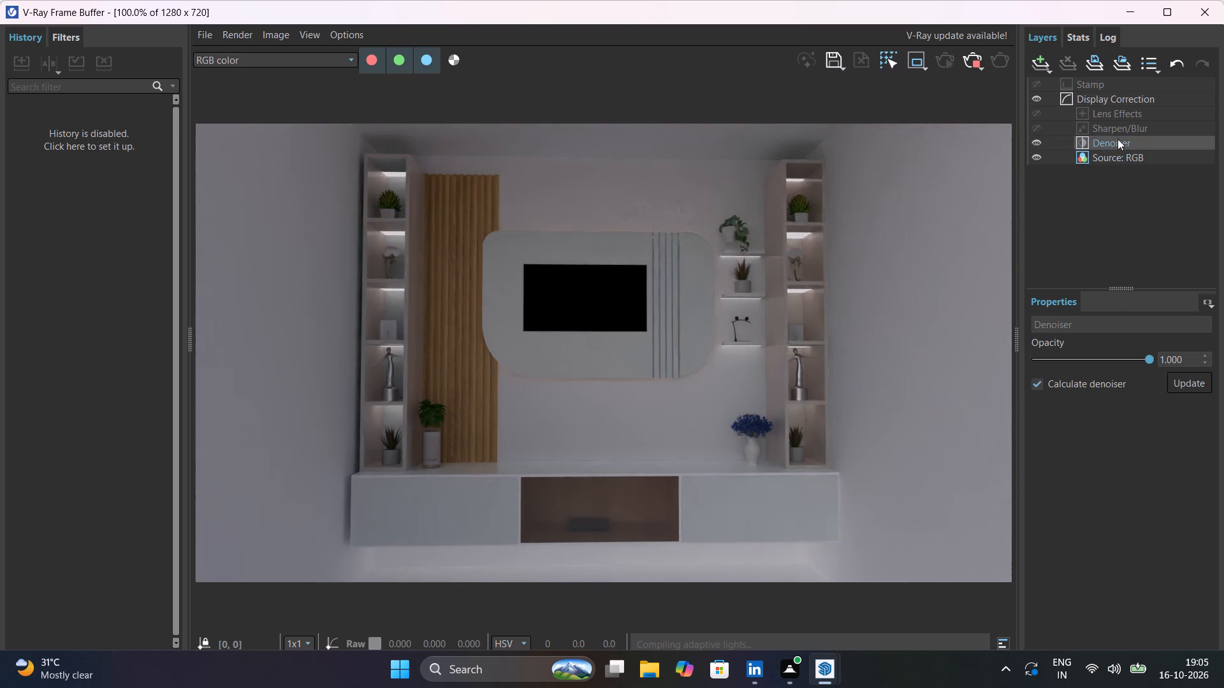
left_click(1118, 124)
left_click(1119, 110)
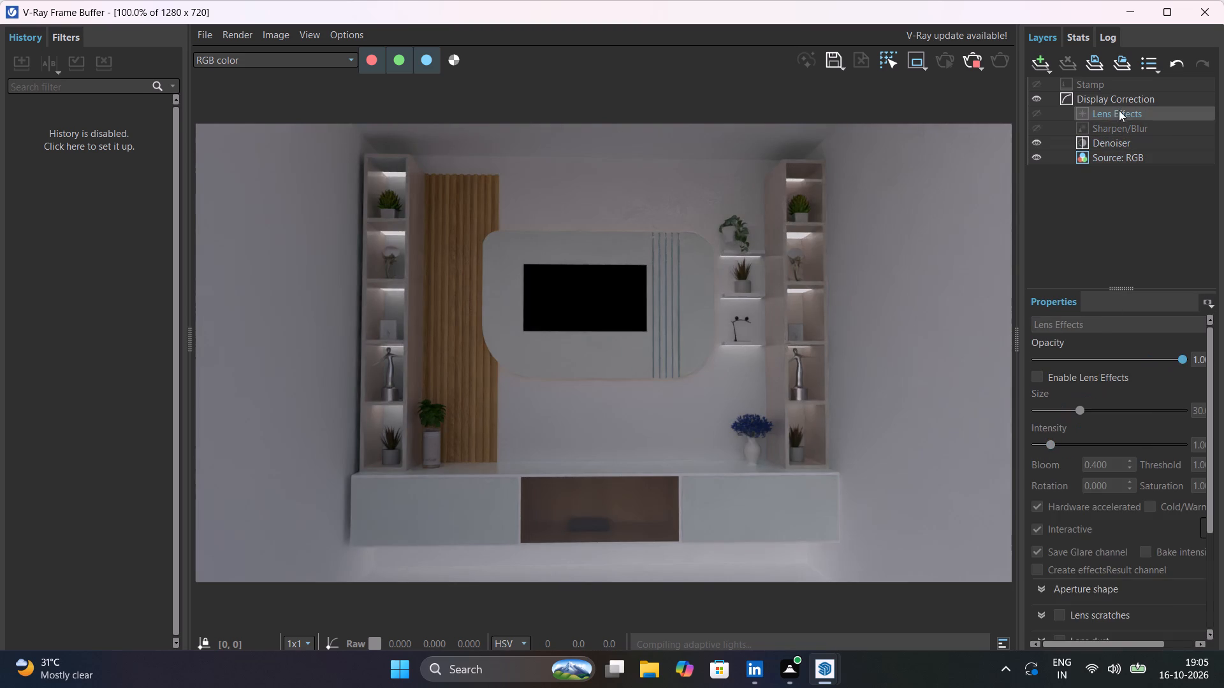
left_click(1119, 103)
left_click(1117, 85)
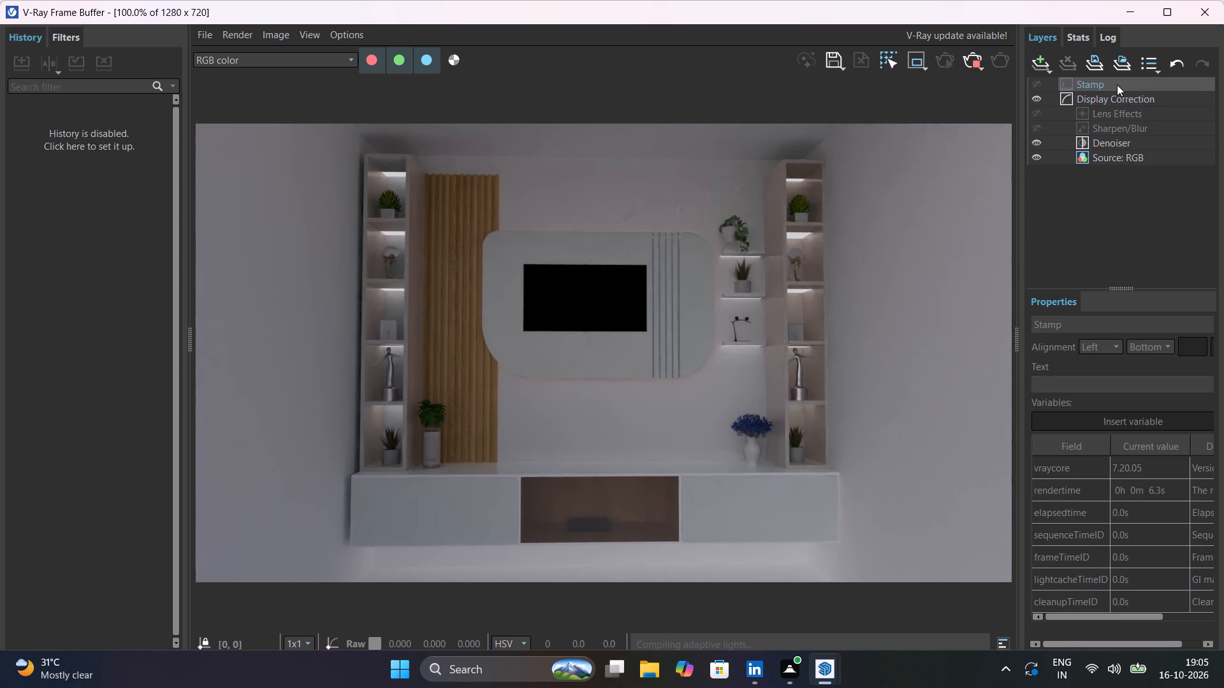
left_click(1132, 97)
left_click(1133, 110)
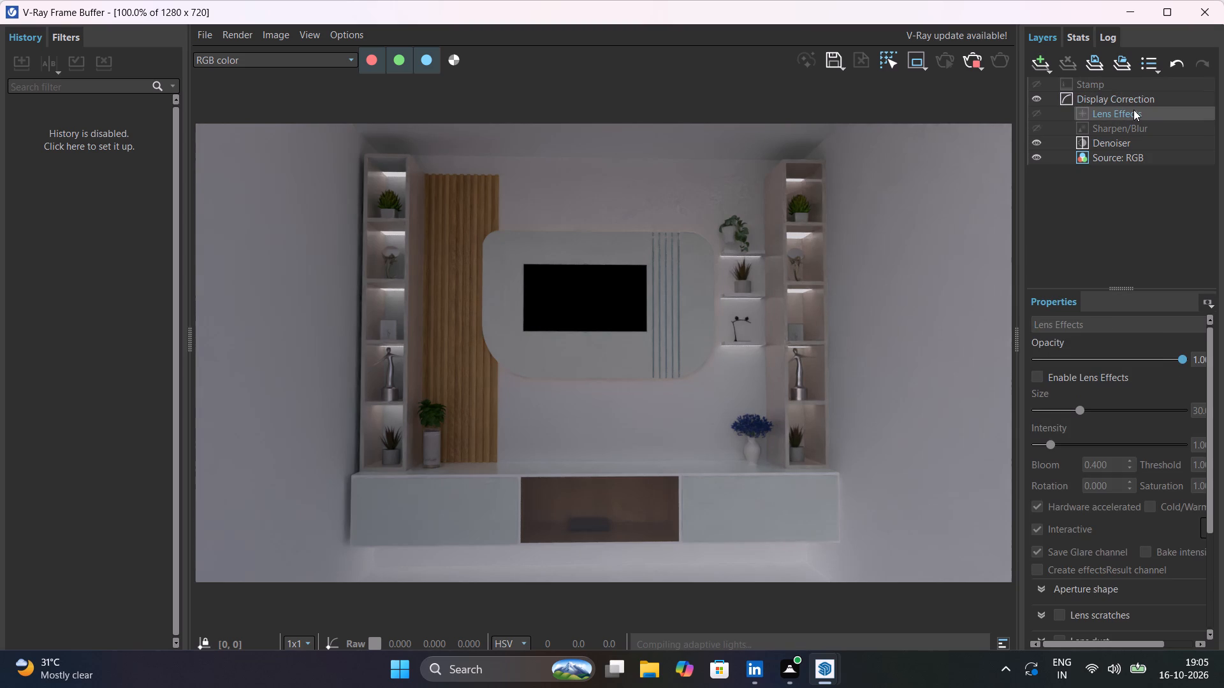
left_click(1133, 124)
left_click(1133, 136)
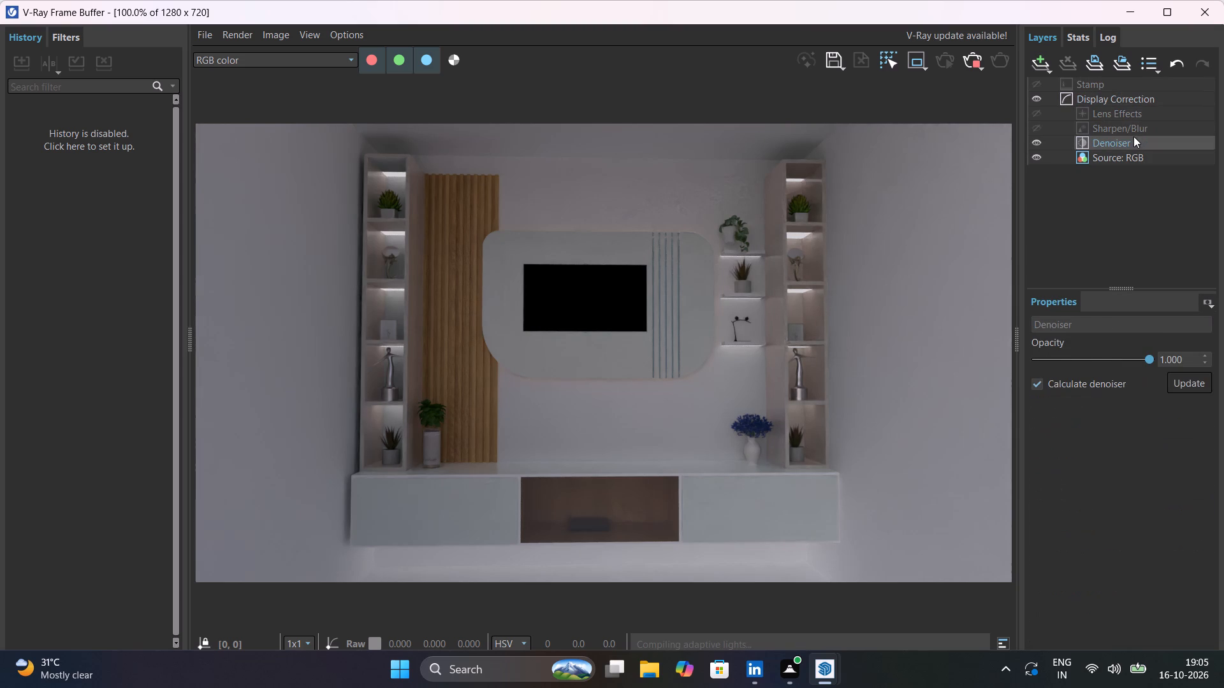
left_click(1127, 78)
Set the Display Correction layer's exposure to 1.267.
left_click(1133, 92)
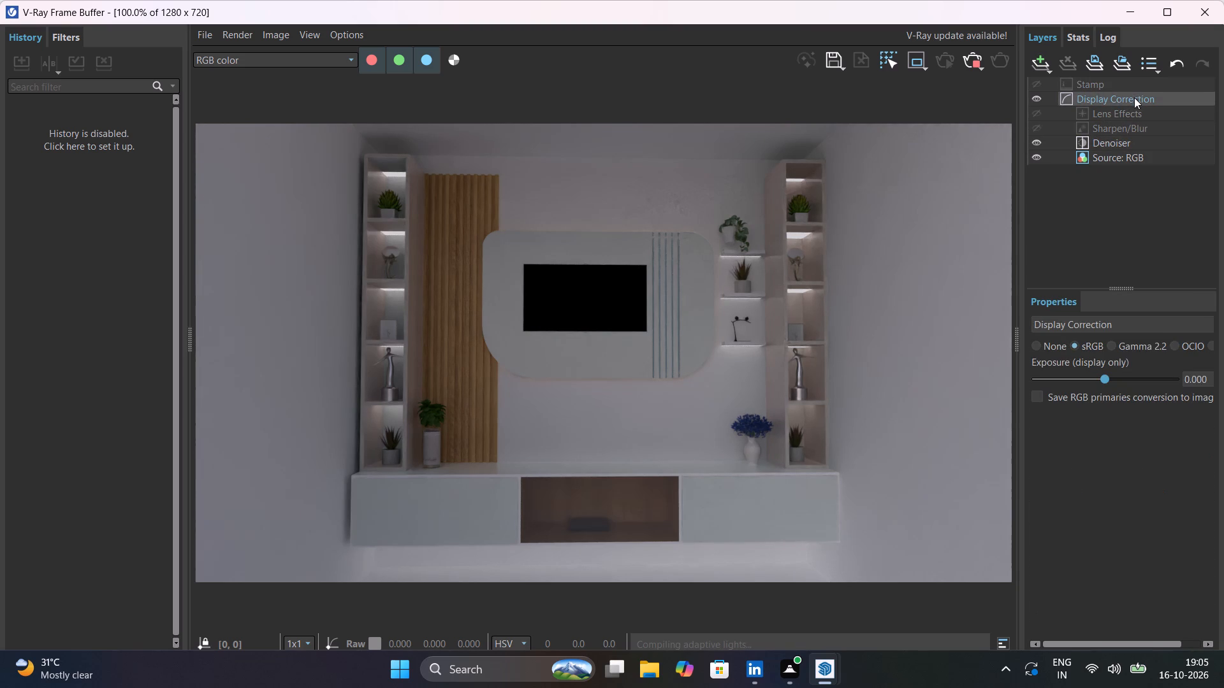
left_click(1123, 382)
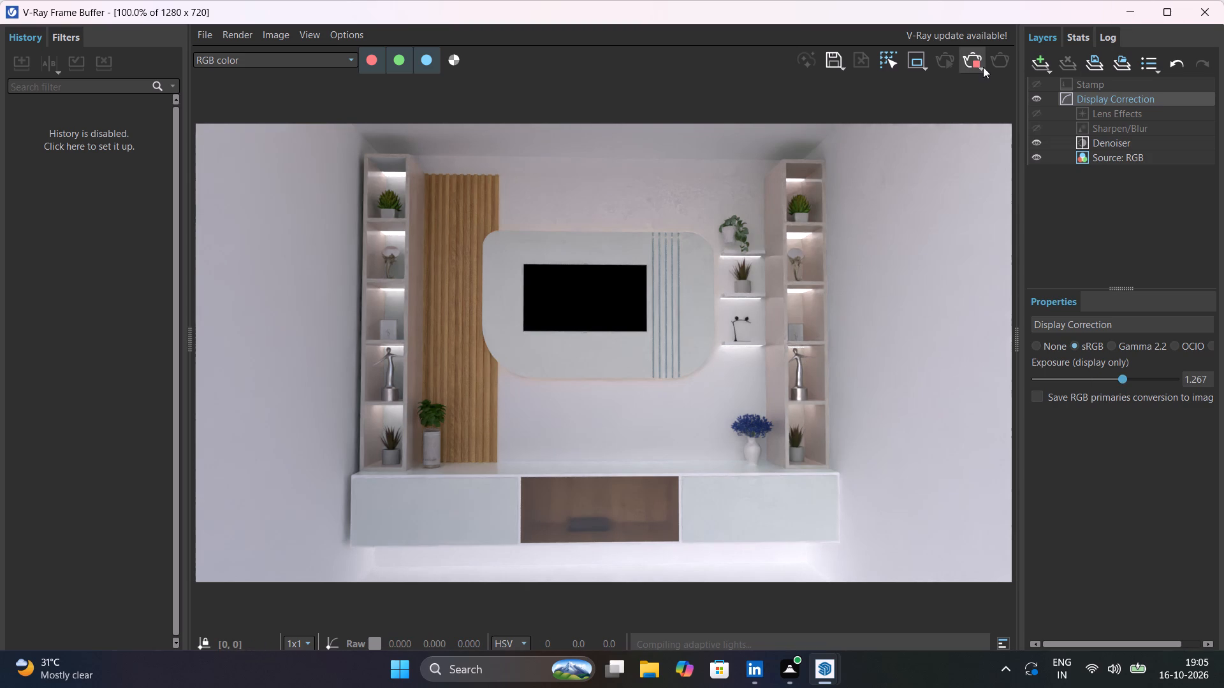
Stop the render and close the V-Ray Frame Buffer.
left_click(966, 61)
left_click(1201, 11)
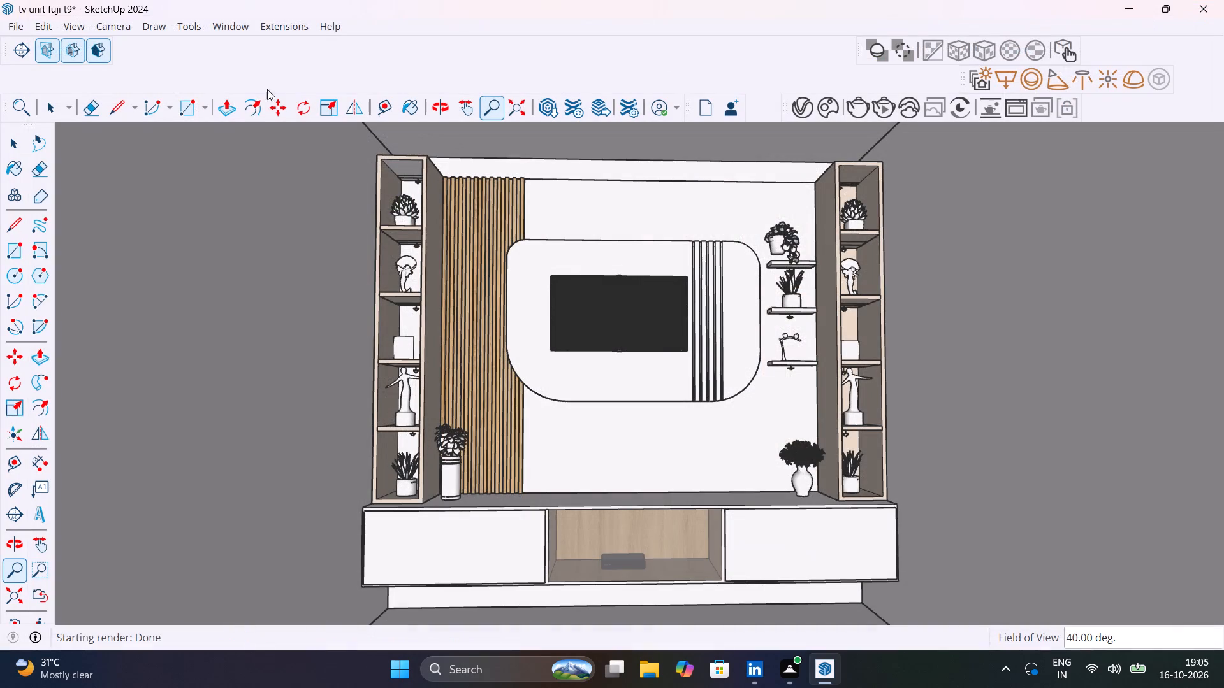
Add a Light Mix render element in the V-Ray Asset Editor.
left_click(799, 113)
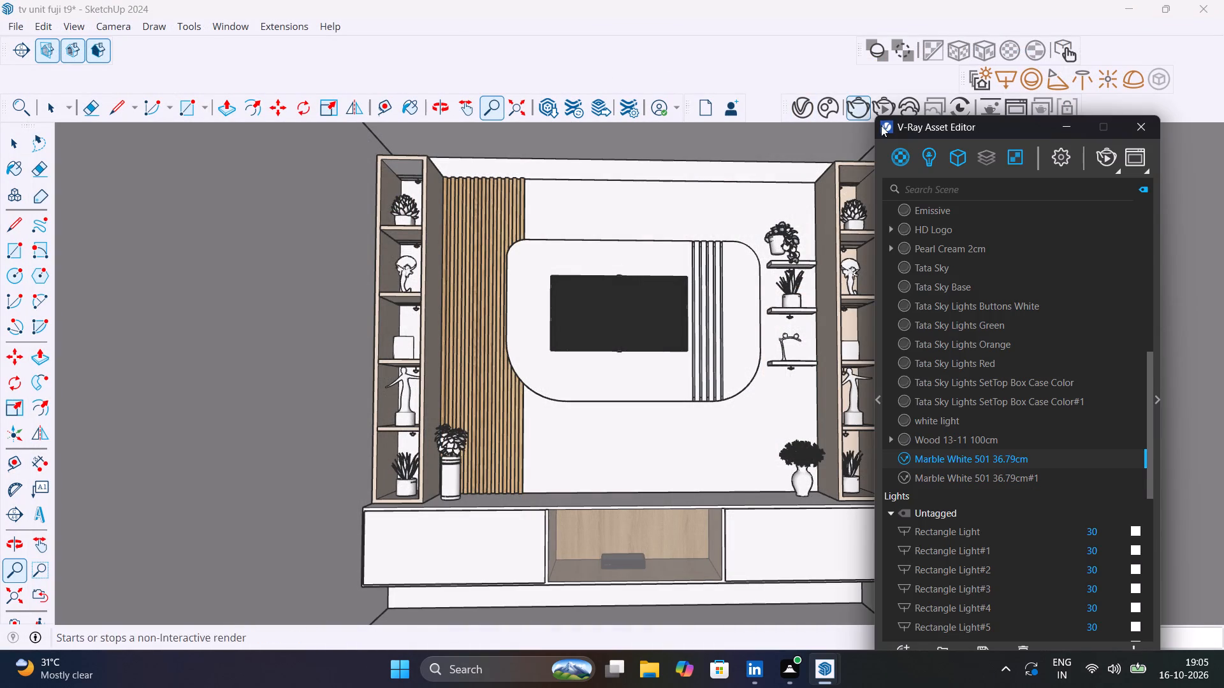
left_click(989, 157)
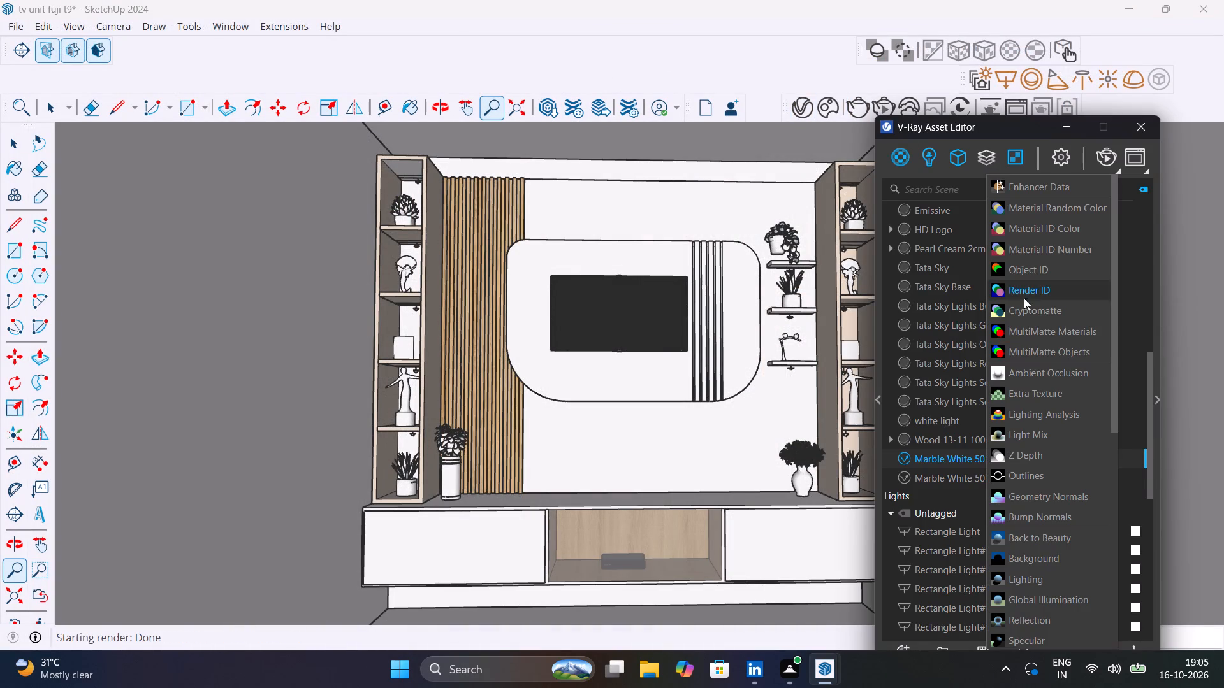
left_click(1039, 431)
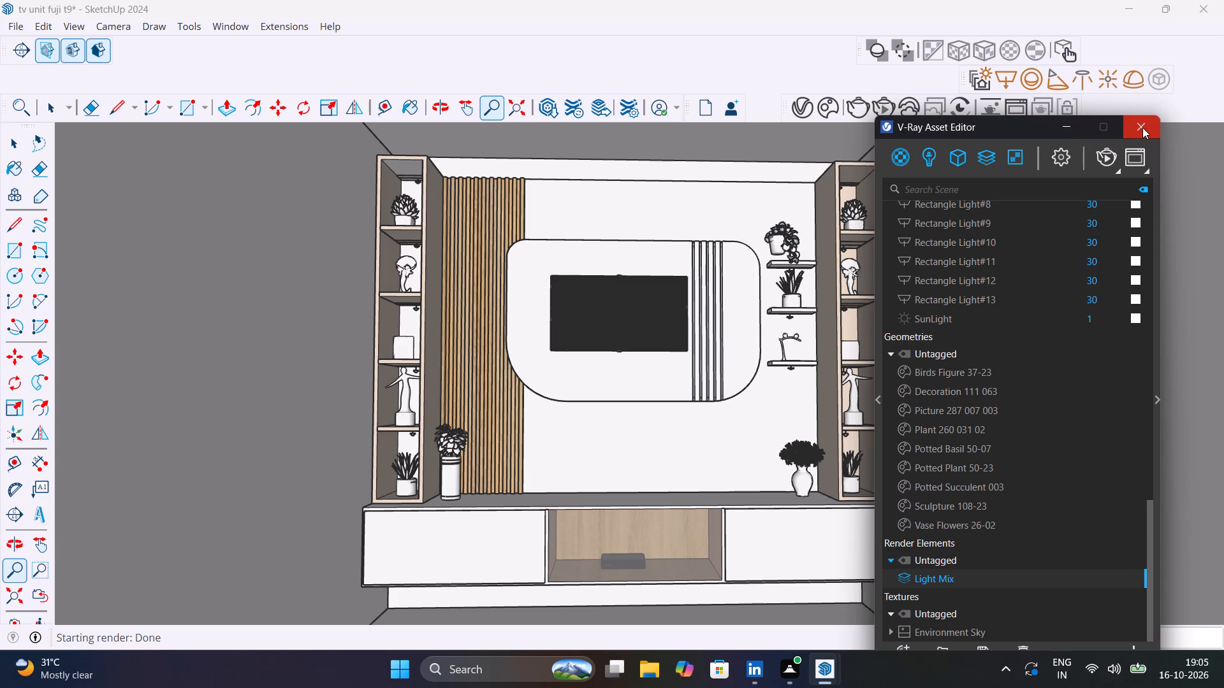
Set the colour temperature of the first Rectangle Light to 3500 K in the V-Ray Color Picker.
scroll(1129, 237, "up", 4)
scroll(1129, 237, "down", 2)
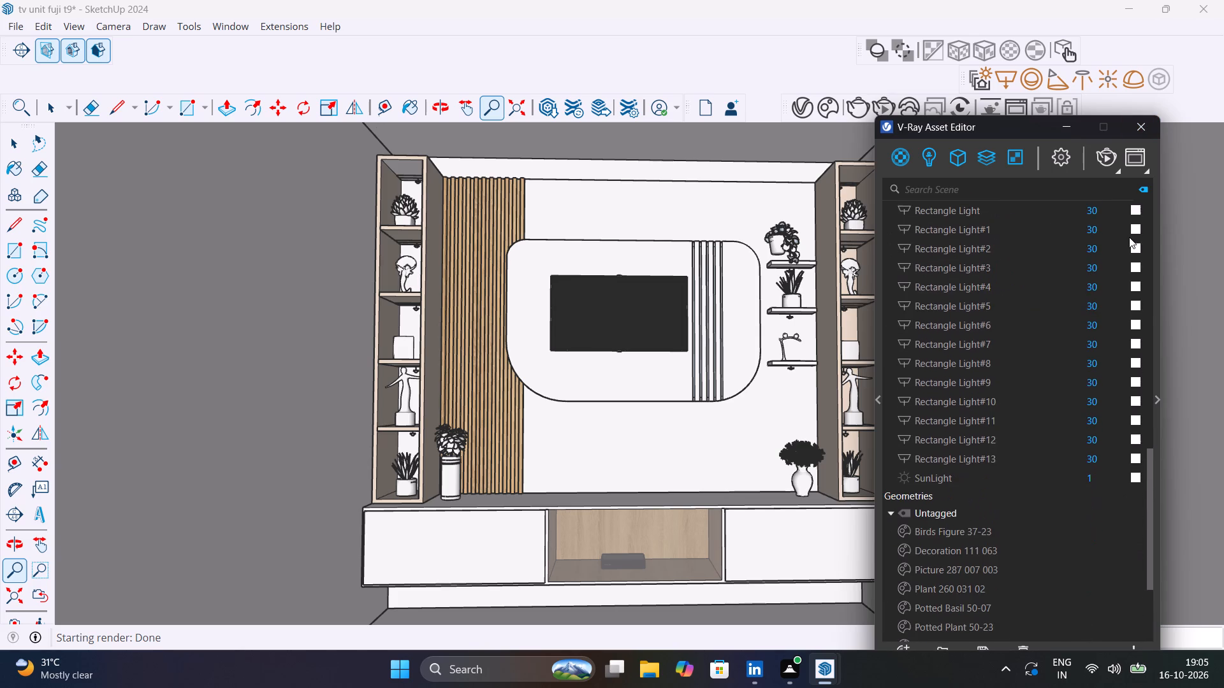
scroll(1130, 242, "up", 2)
left_click(1133, 369)
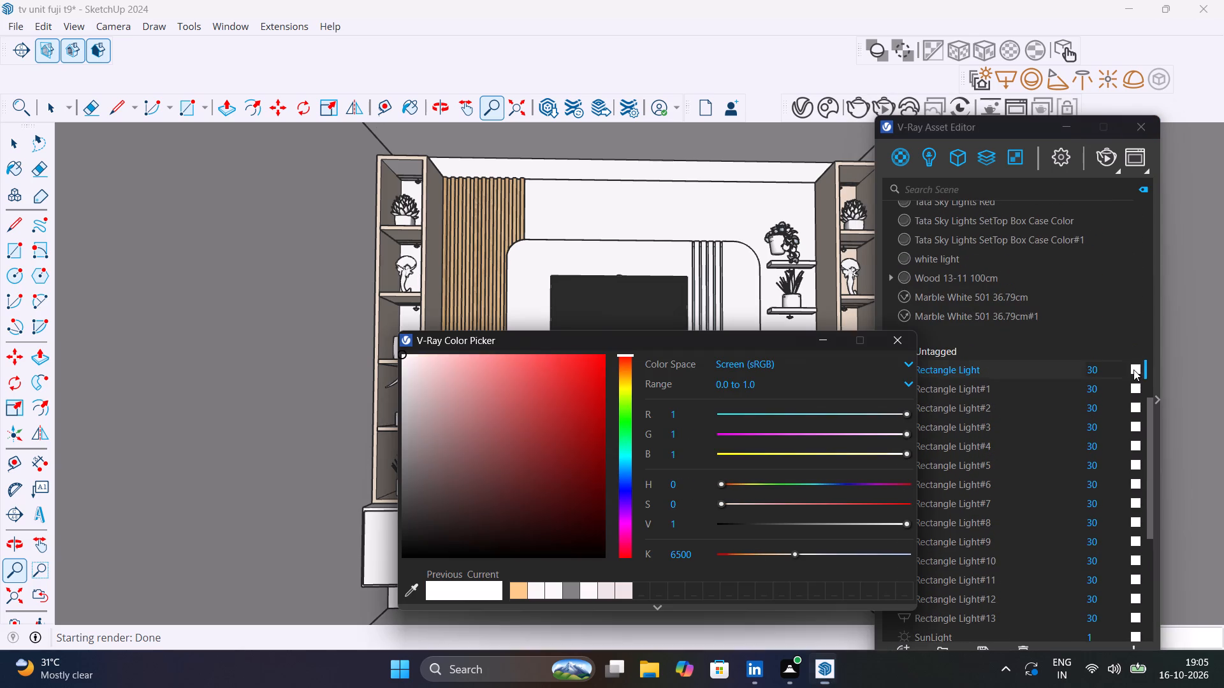
left_click_drag(698, 552, 657, 552)
type("3500")
key("Return")
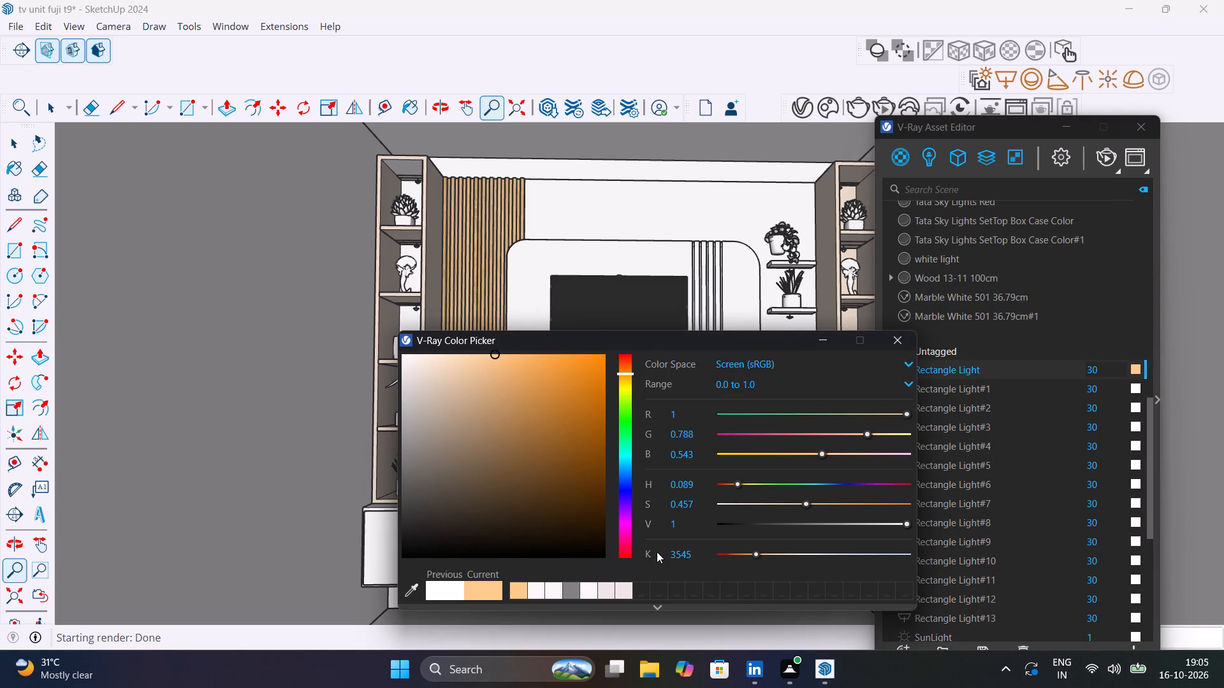
Set the colour temperature of Rectangle Light#1 to 3500 K.
left_click(1135, 392)
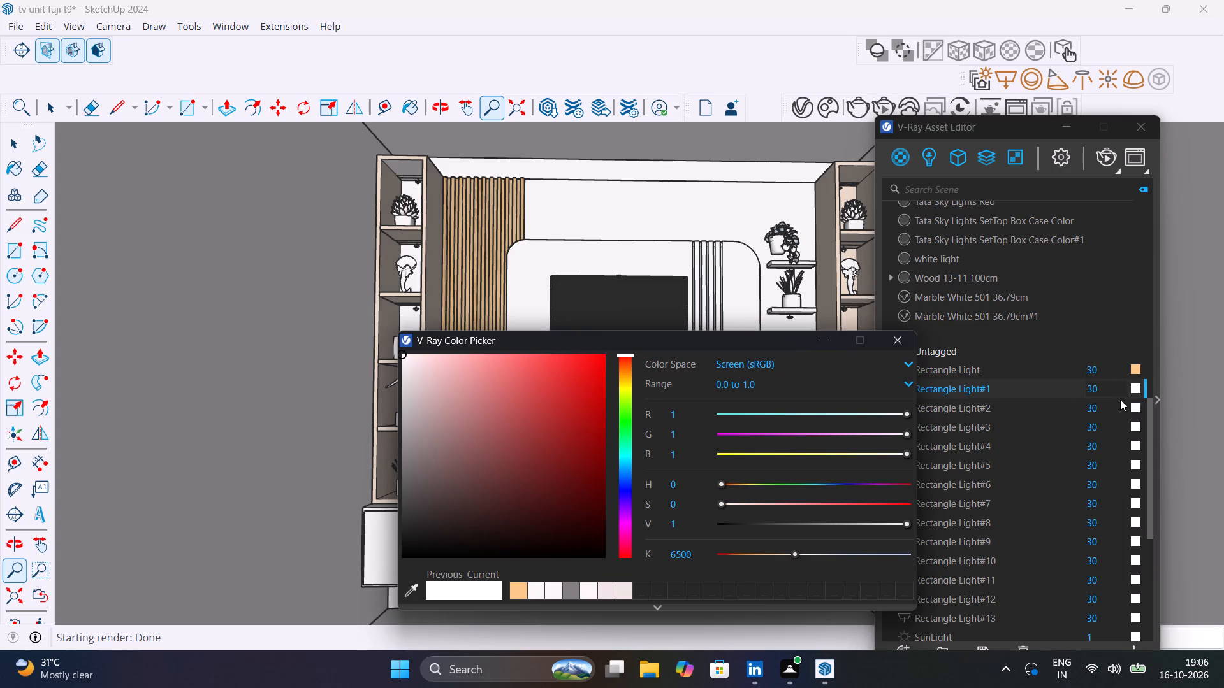
left_click_drag(705, 559, 645, 559)
type("33500")
key("BackSpace")
key("BackSpace")
key("BackSpace")
key("BackSpace")
type("500")
key("Return")
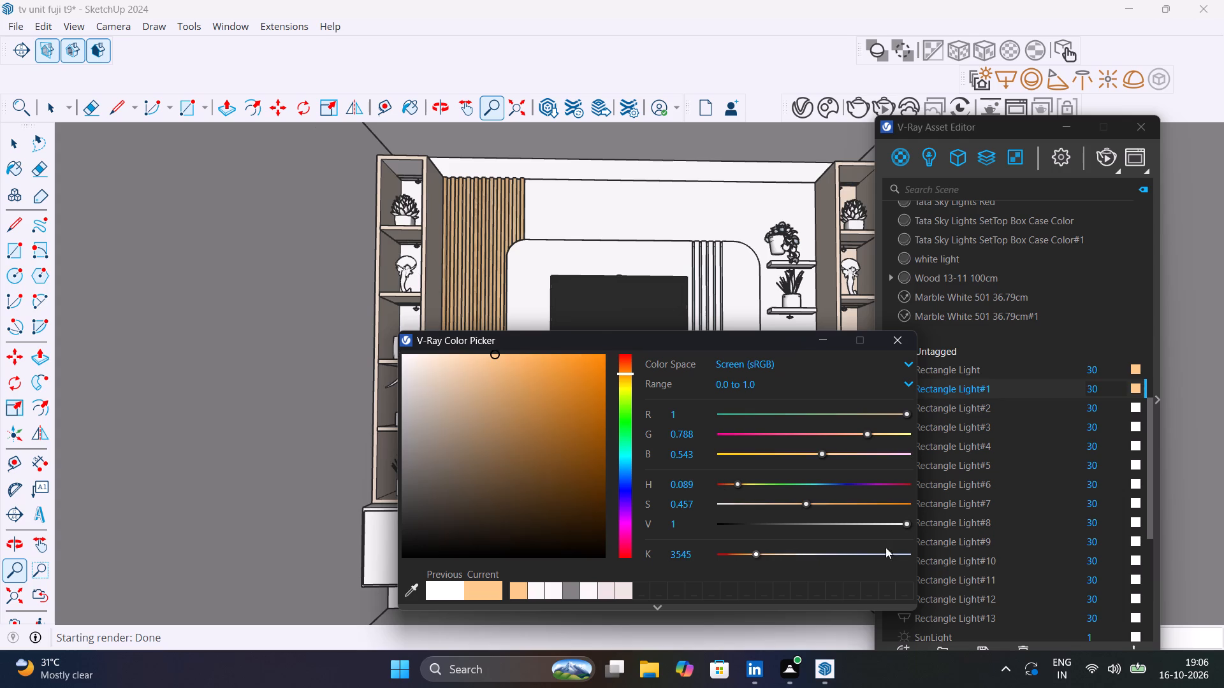
Set the colour temperature of Rectangle Light#2 and Rectangle Light#3 to 3500 K each.
left_click(1137, 409)
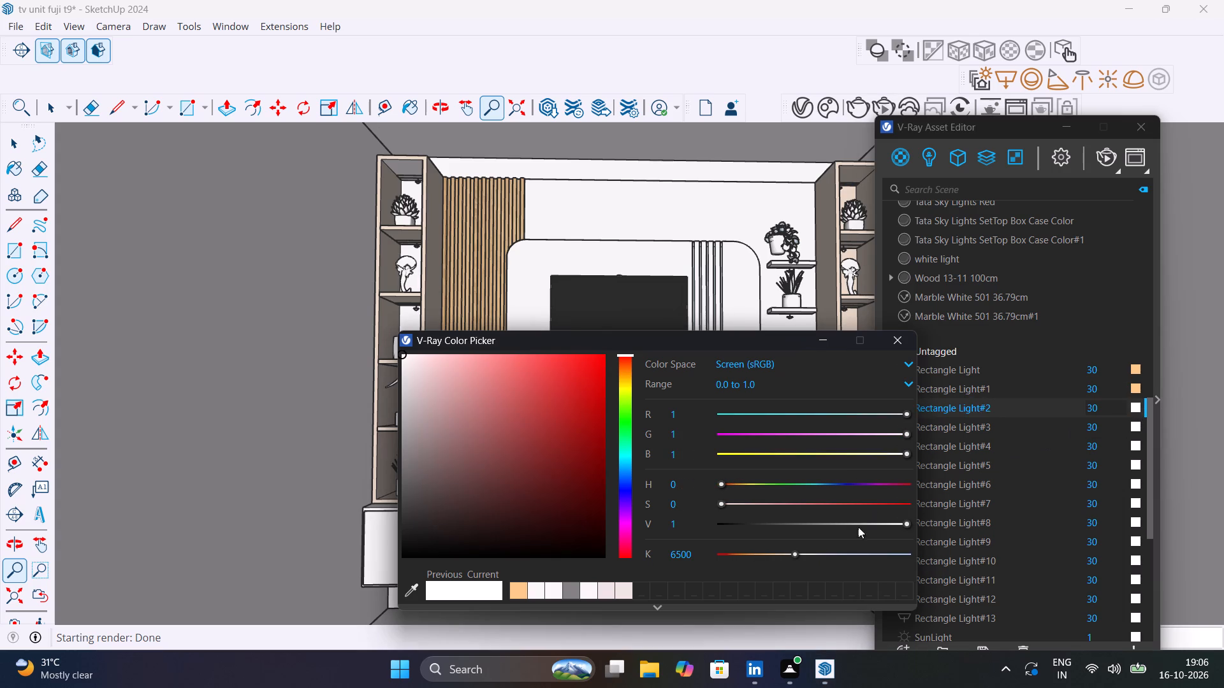
left_click_drag(704, 556, 654, 557)
type("3500")
key("Return")
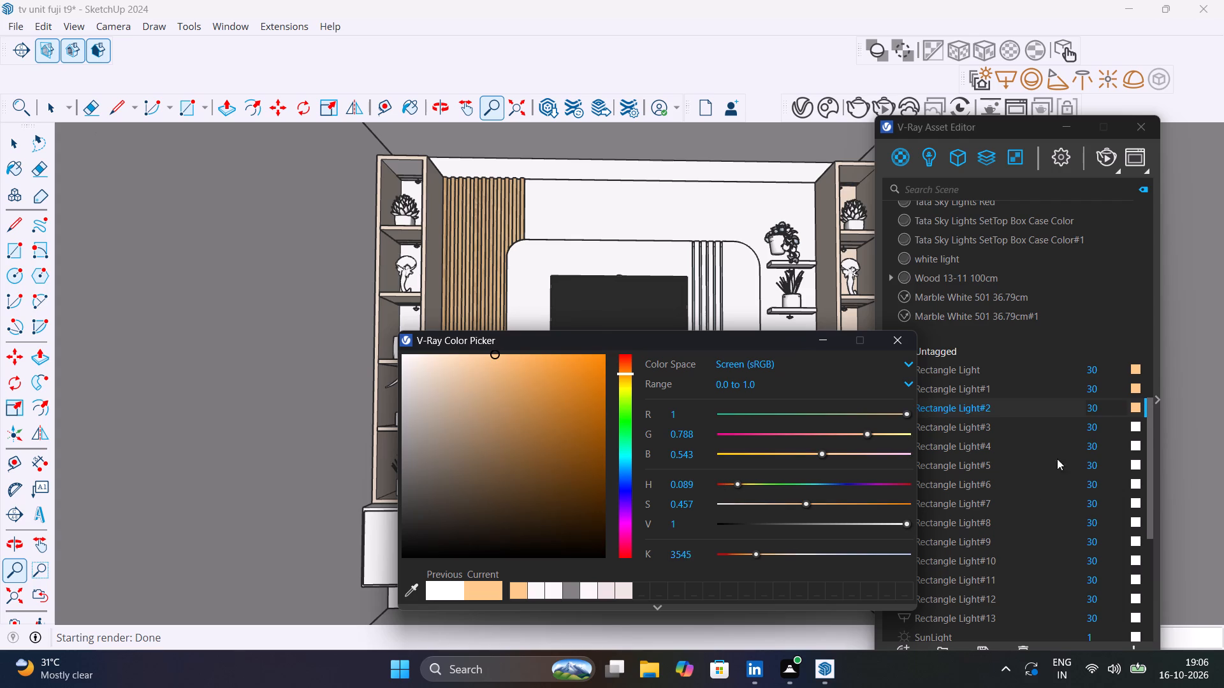
left_click(1138, 426)
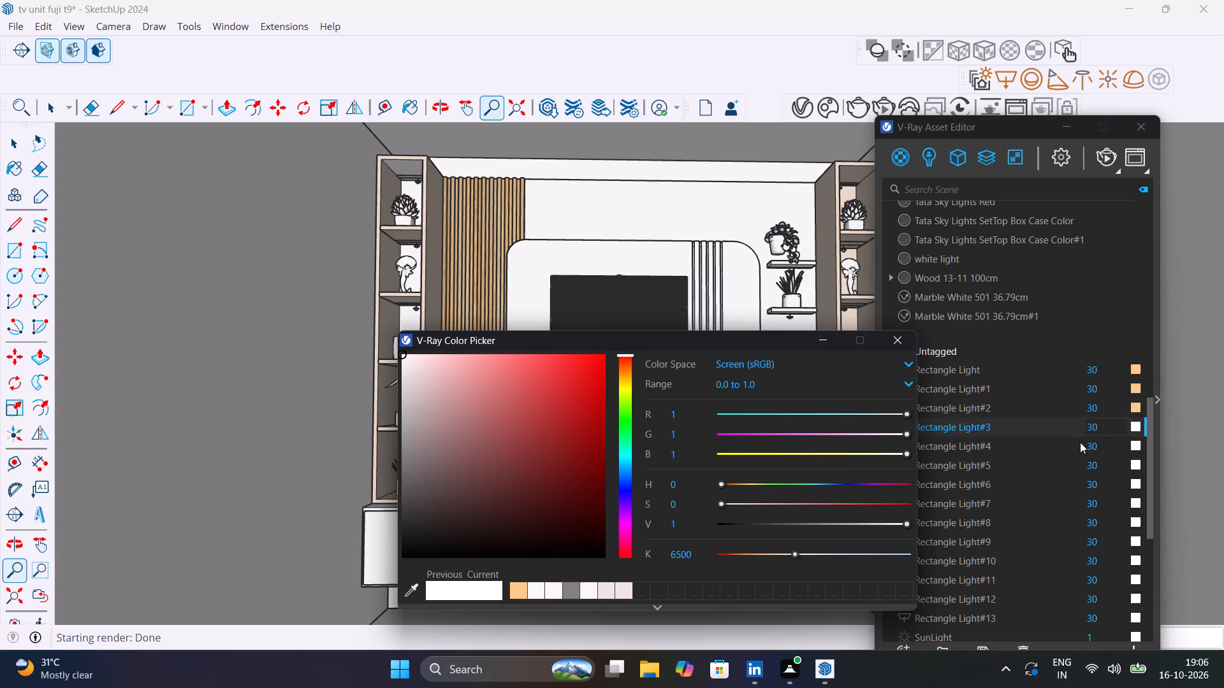
left_click_drag(695, 555, 623, 557)
type("3500.")
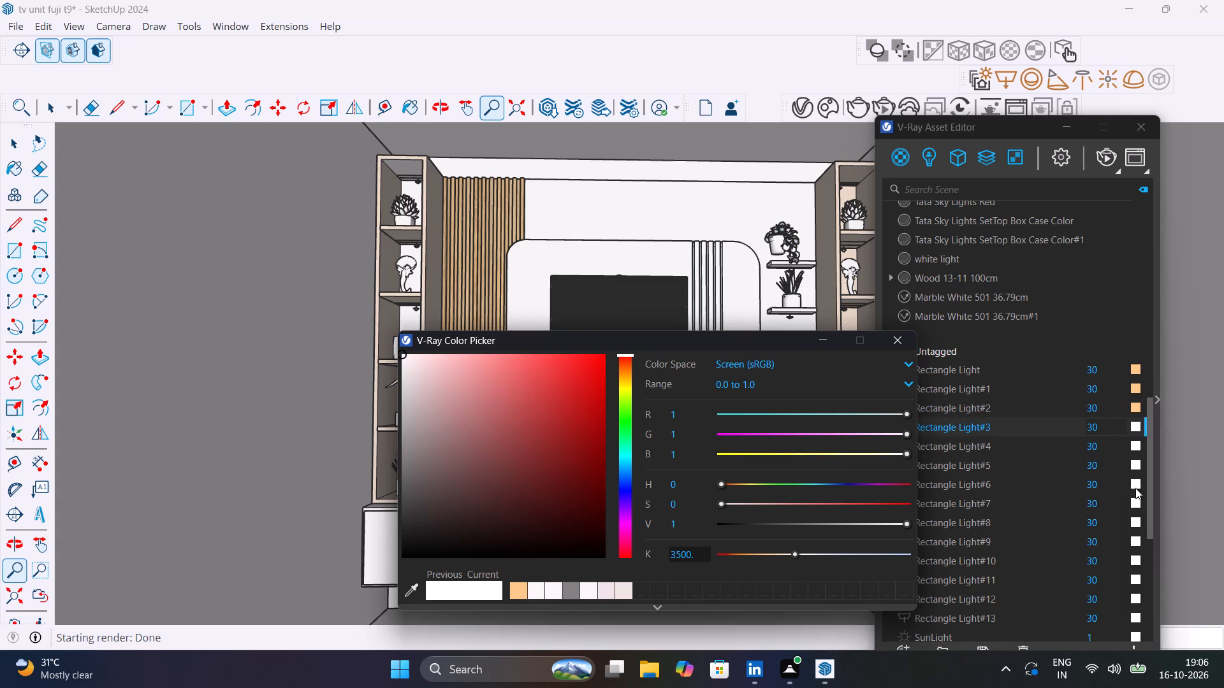
key("BackSpace")
key("Return")
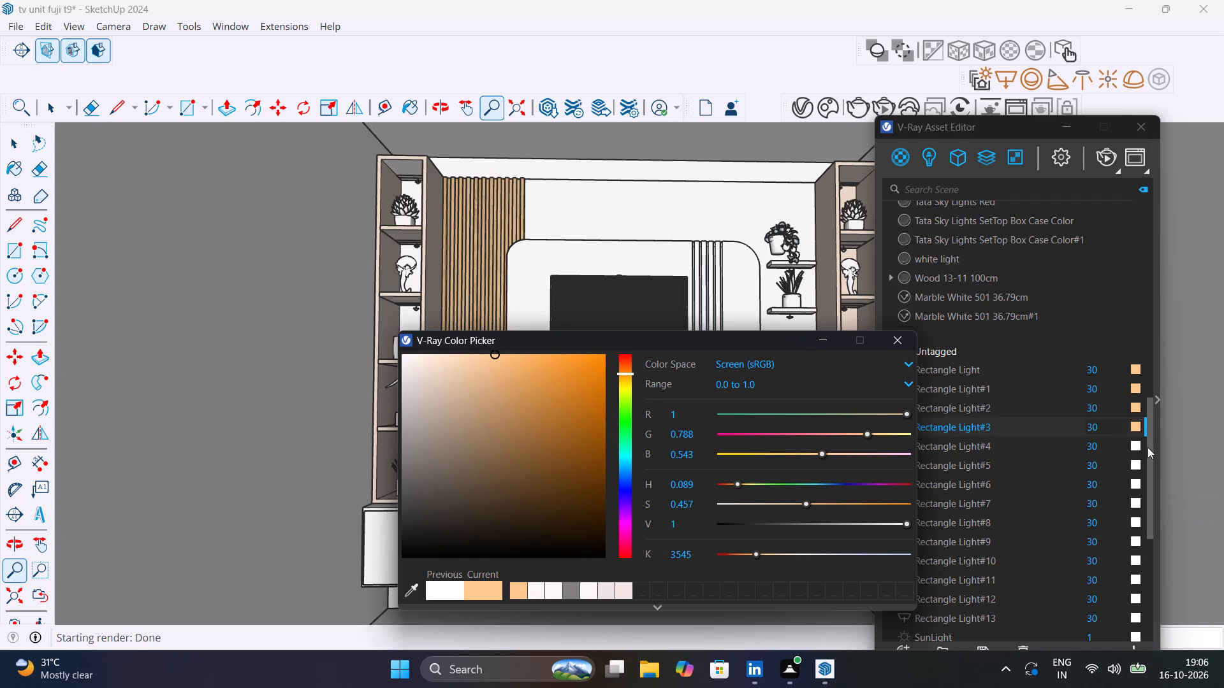
Set the colour temperature of Rectangle Light#4 and Rectangle Light#5 to 3500 K each.
left_click(1135, 446)
left_click_drag(696, 561, 628, 562)
type("3500")
key("Return")
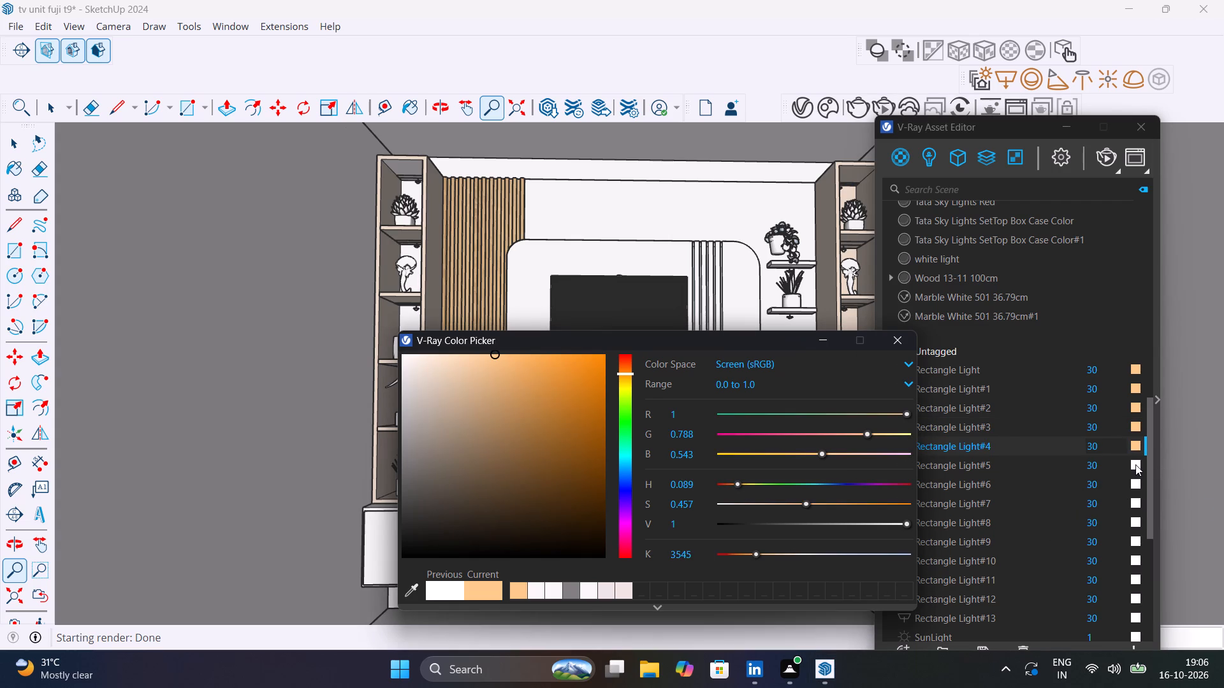
left_click(1135, 464)
left_click_drag(705, 555, 623, 561)
type("3500")
key("Return")
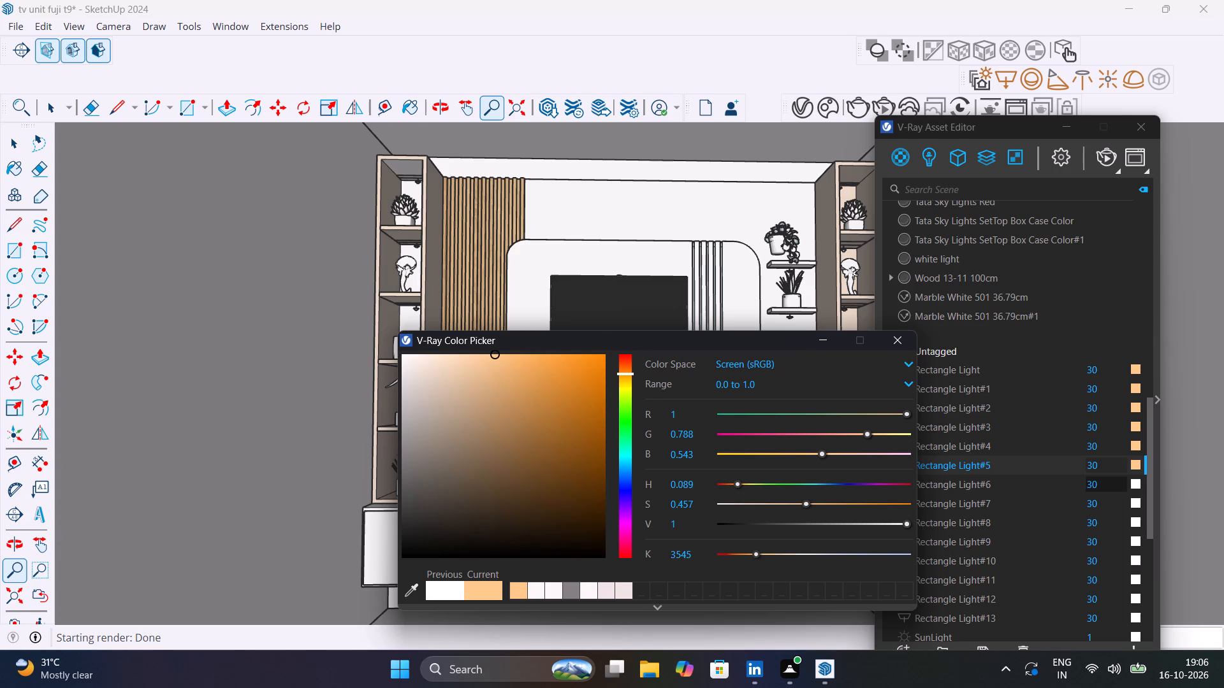
Set the colour temperature of Rectangle Light#6 and Rectangle Light#7 to 3500 K each.
left_click(1135, 487)
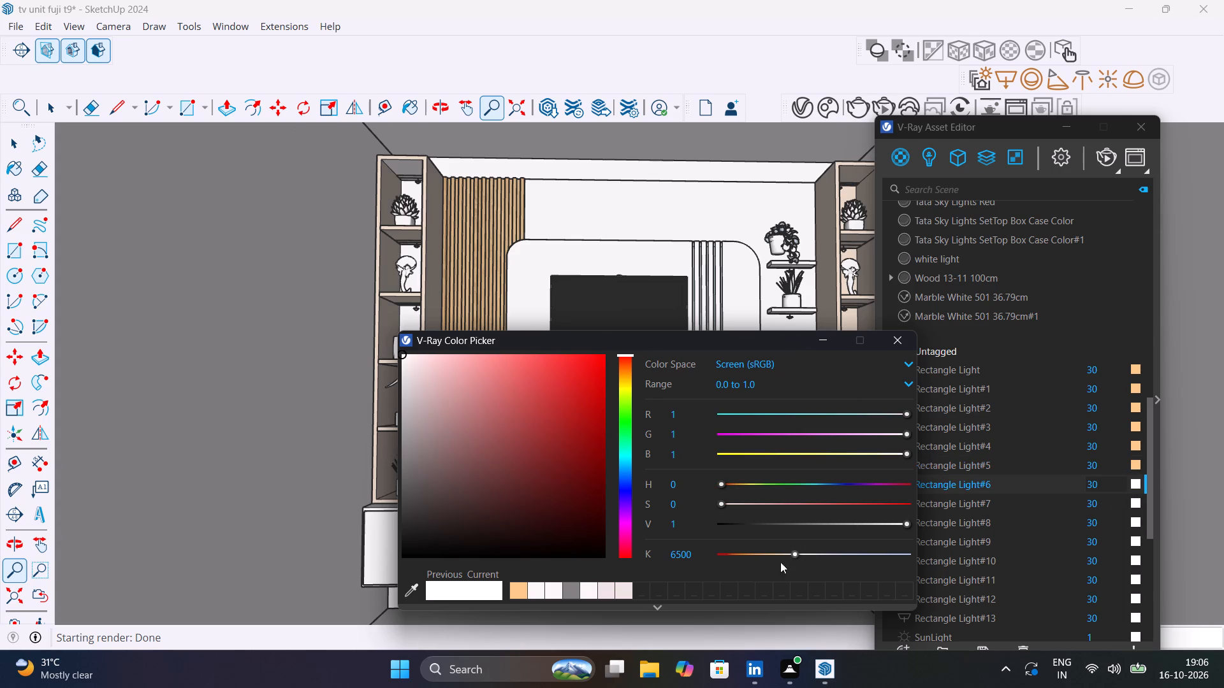
left_click_drag(703, 557, 637, 555)
type("3500")
key("Return")
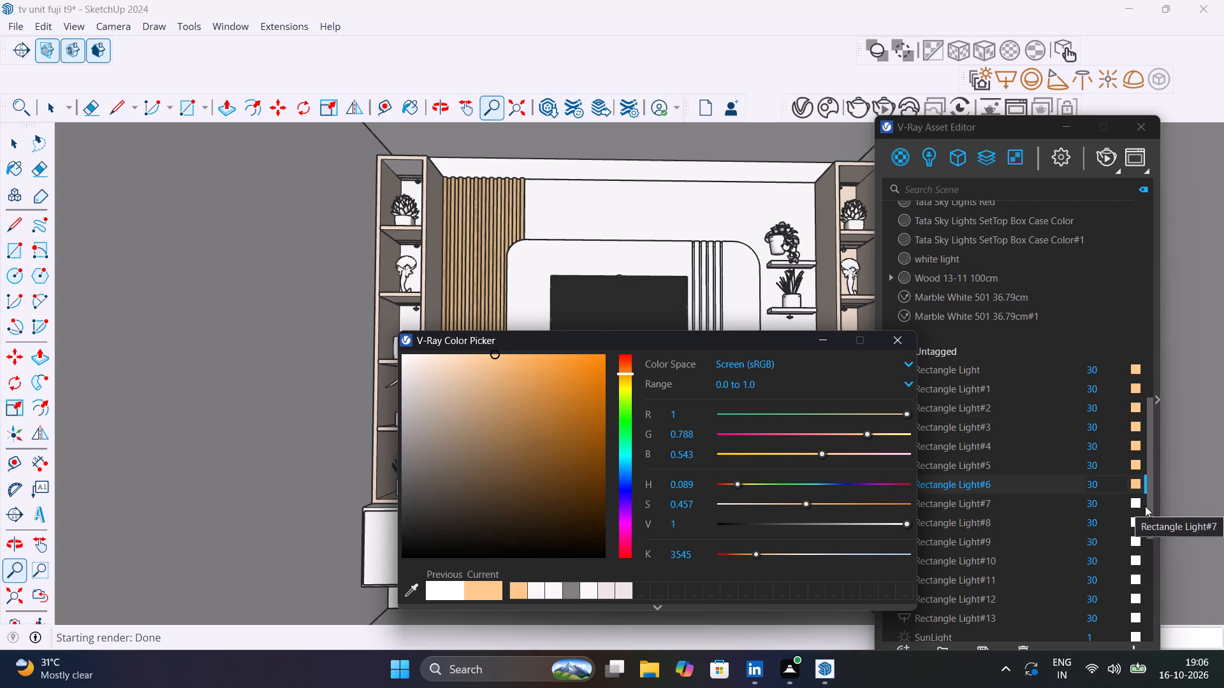
left_click(1136, 502)
left_click_drag(698, 555, 625, 558)
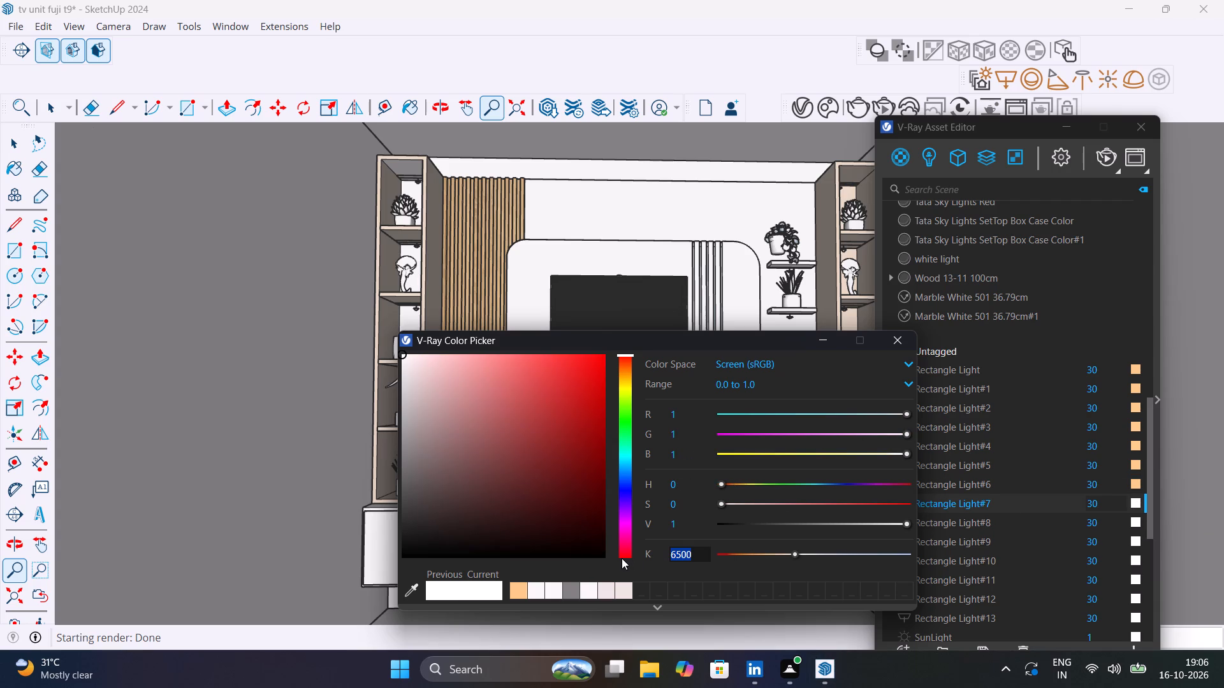
type("3500.")
key("BackSpace")
key("Return")
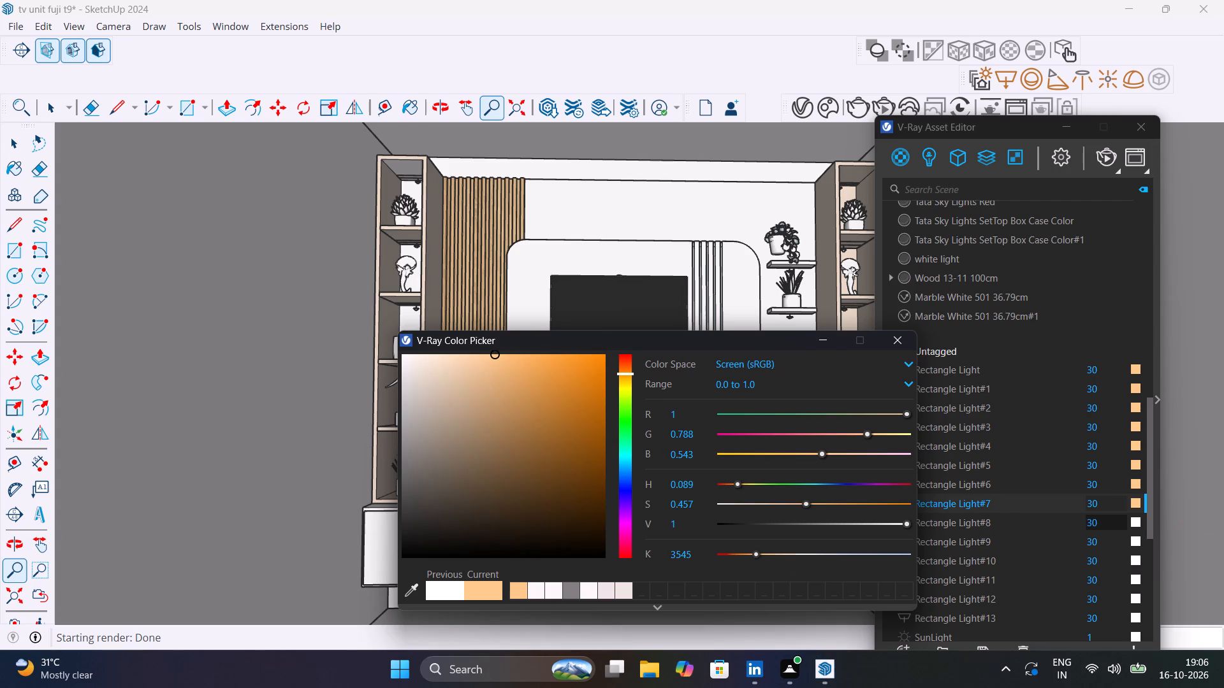
Set the colour temperature of Rectangle Light#8 and Rectangle Light#9 to 3500 K each.
left_click(1138, 524)
left_click_drag(696, 557, 612, 559)
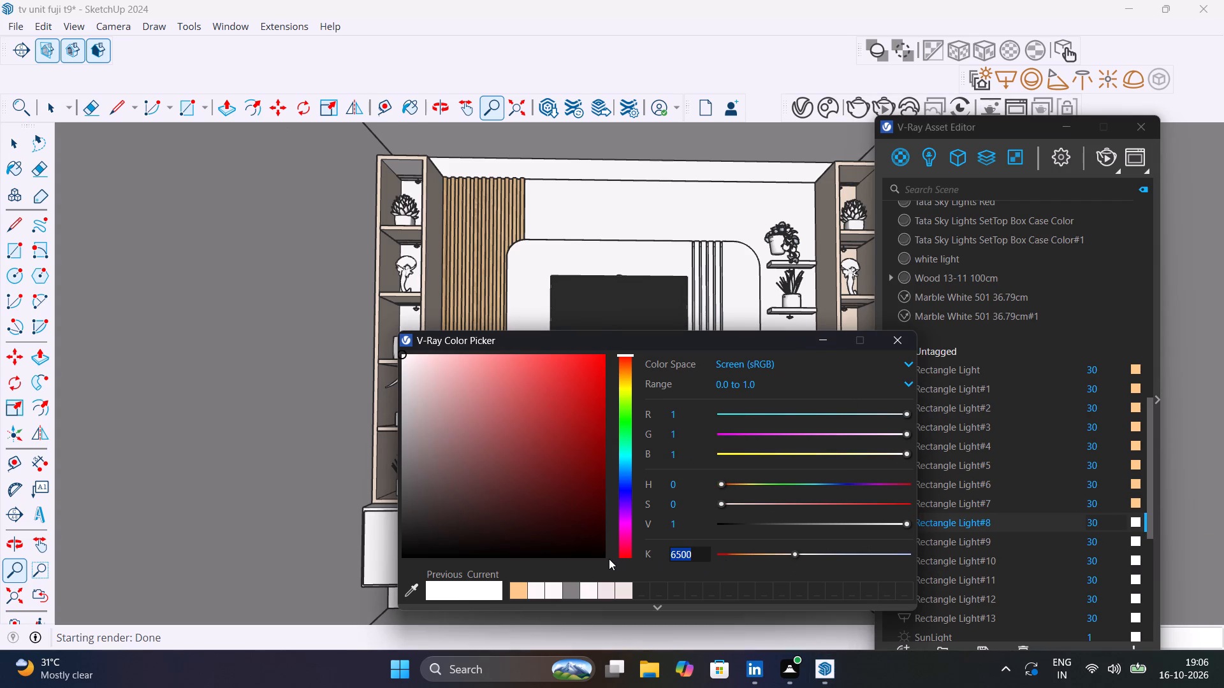
type("3500")
key("Return")
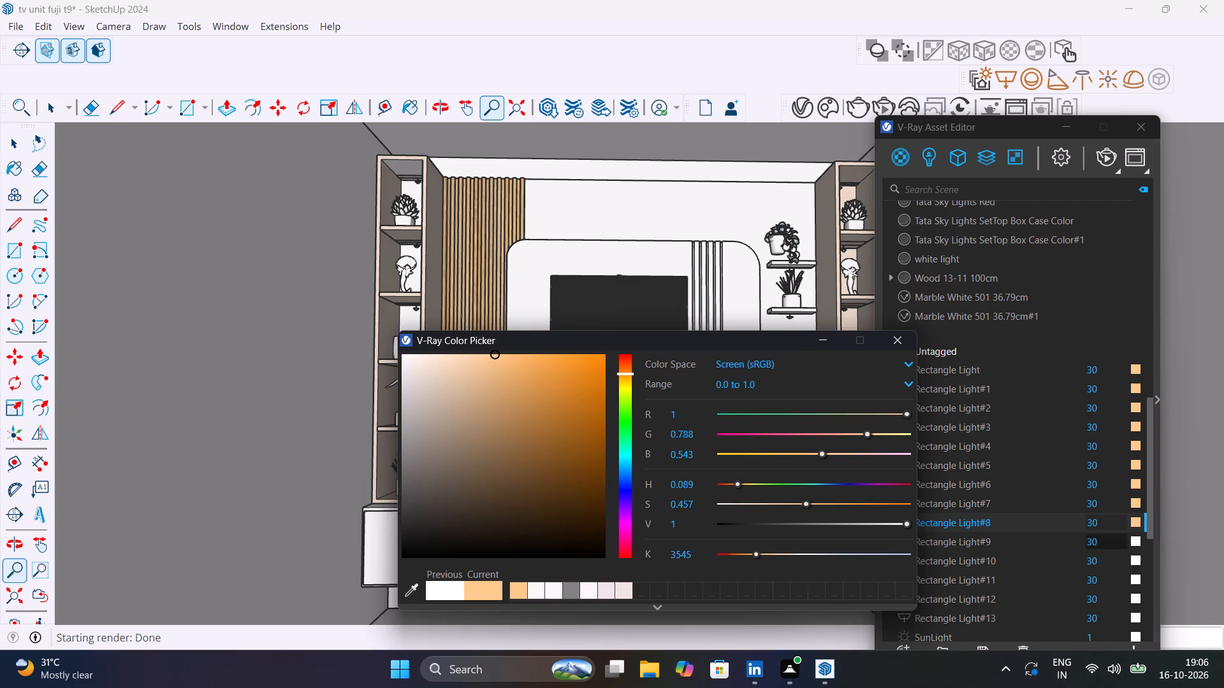
left_click(1133, 540)
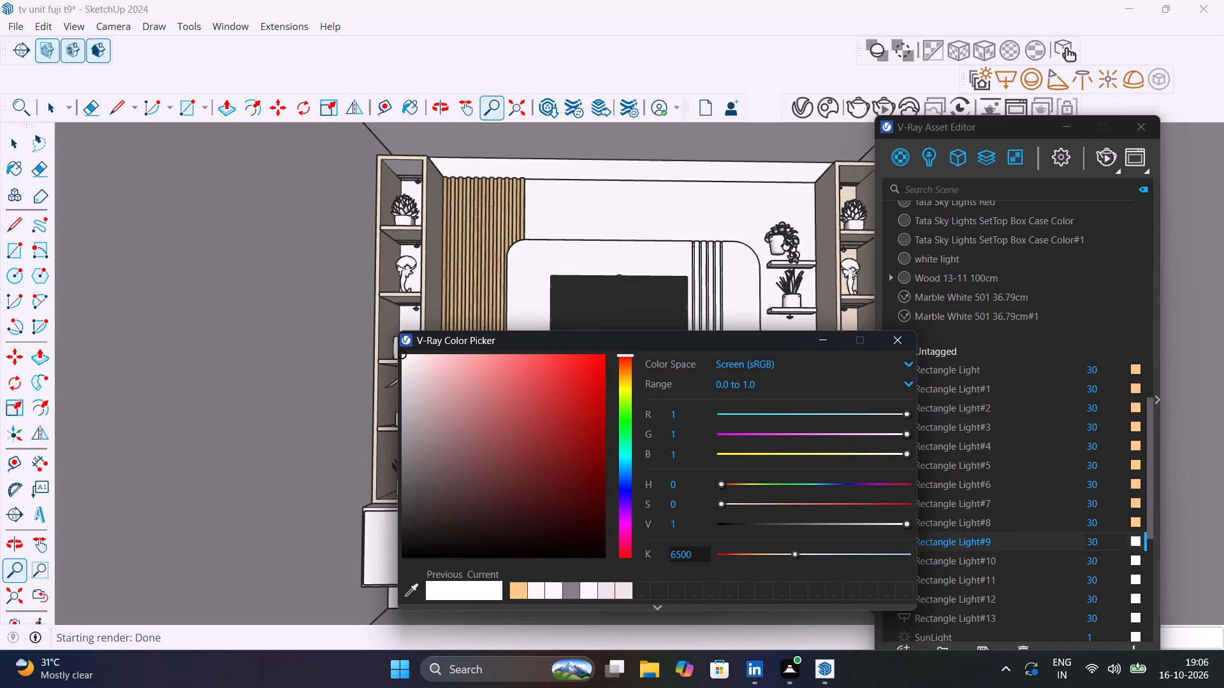
left_click_drag(686, 558, 623, 561)
key("BackSpace")
type("35")
key("0")
key("Return")
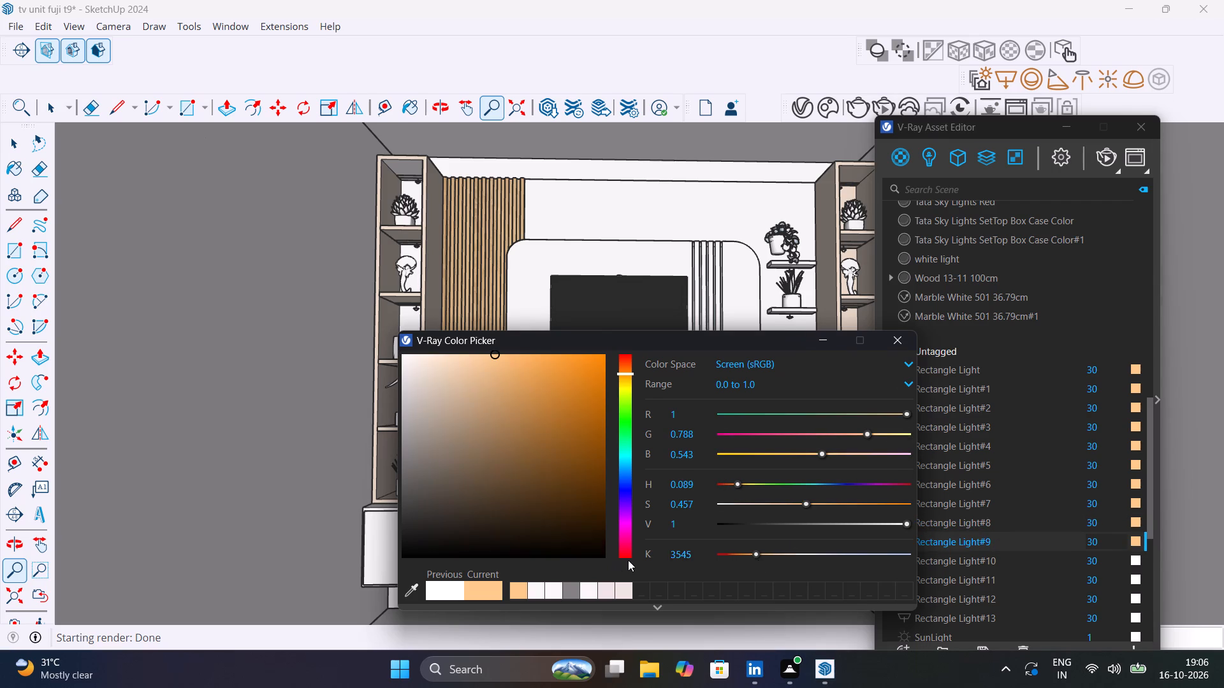
Set the colour temperature of Rectangle Light#10 and Rectangle Light#11 to 3500 K each.
left_click(1137, 560)
left_click_drag(708, 555, 645, 557)
type("3500")
key("Return")
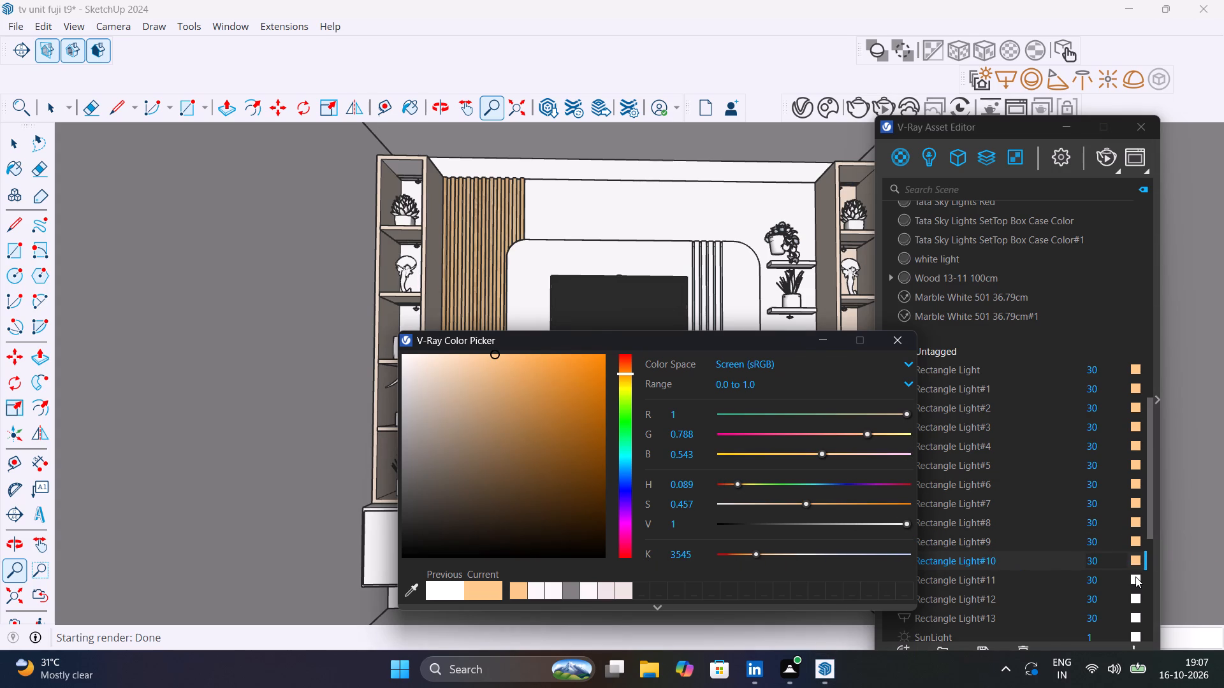
left_click(1135, 577)
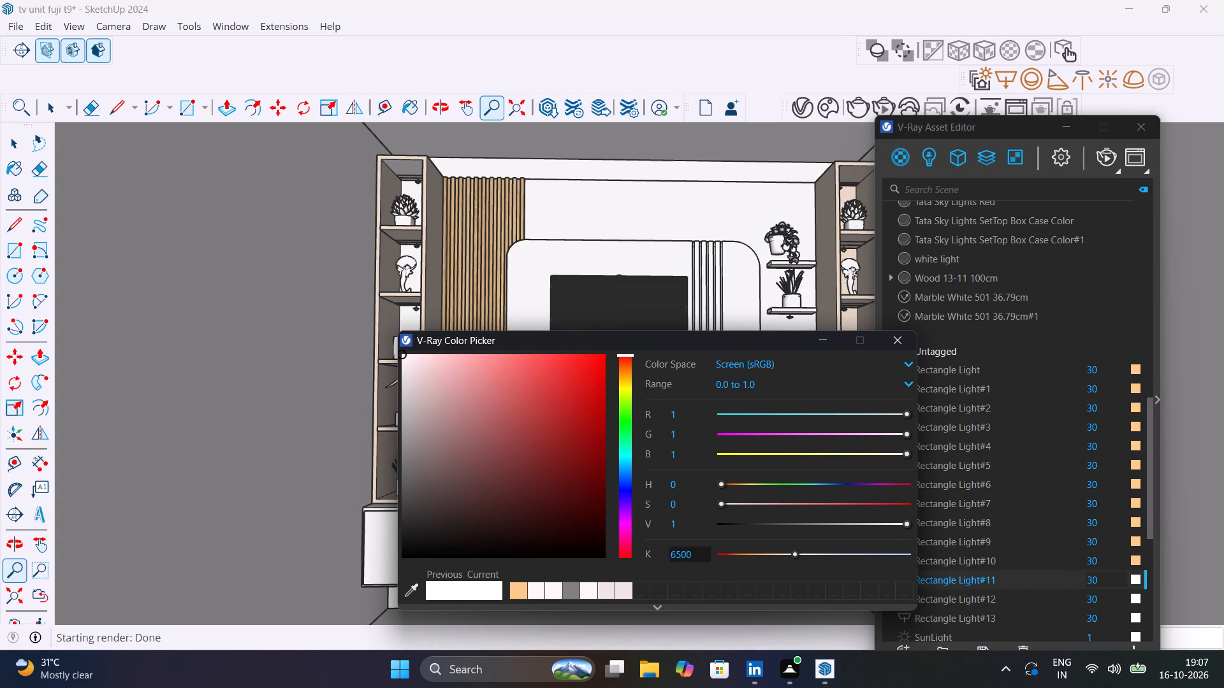
left_click_drag(682, 555, 637, 556)
type("350")
key("BackSpace")
key("Return")
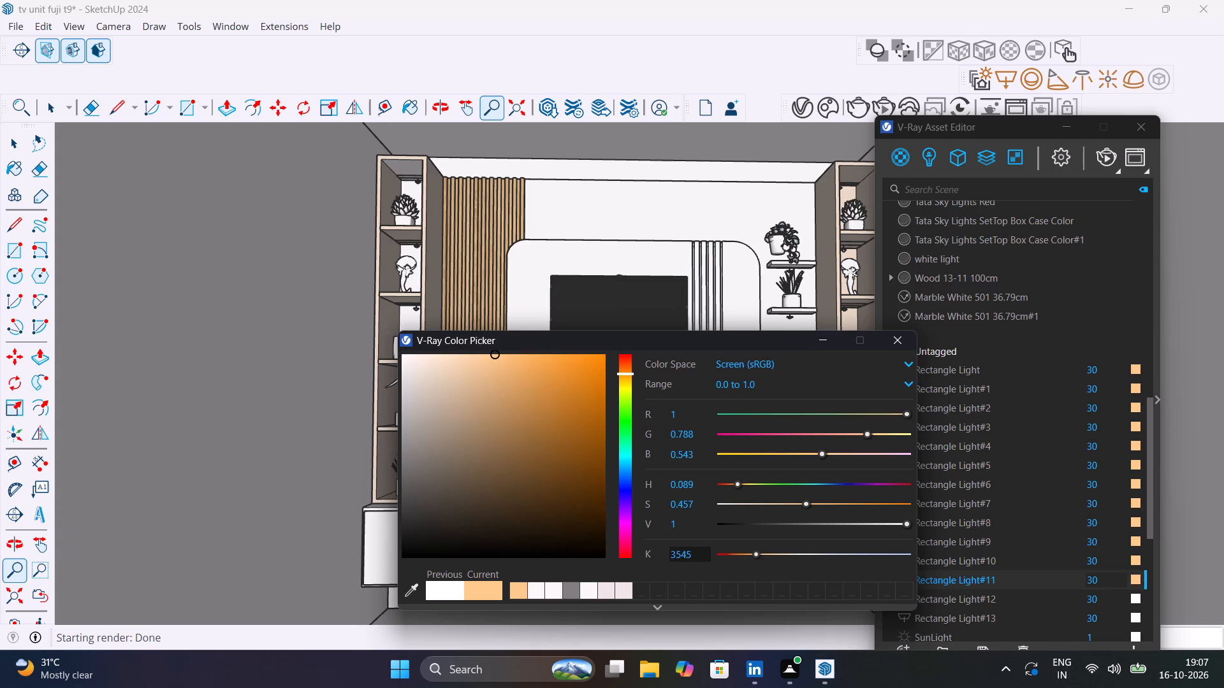
Set the colour temperature of Rectangle Light#12 to 3500 K.
left_click(1135, 599)
left_click_drag(698, 557, 678, 557)
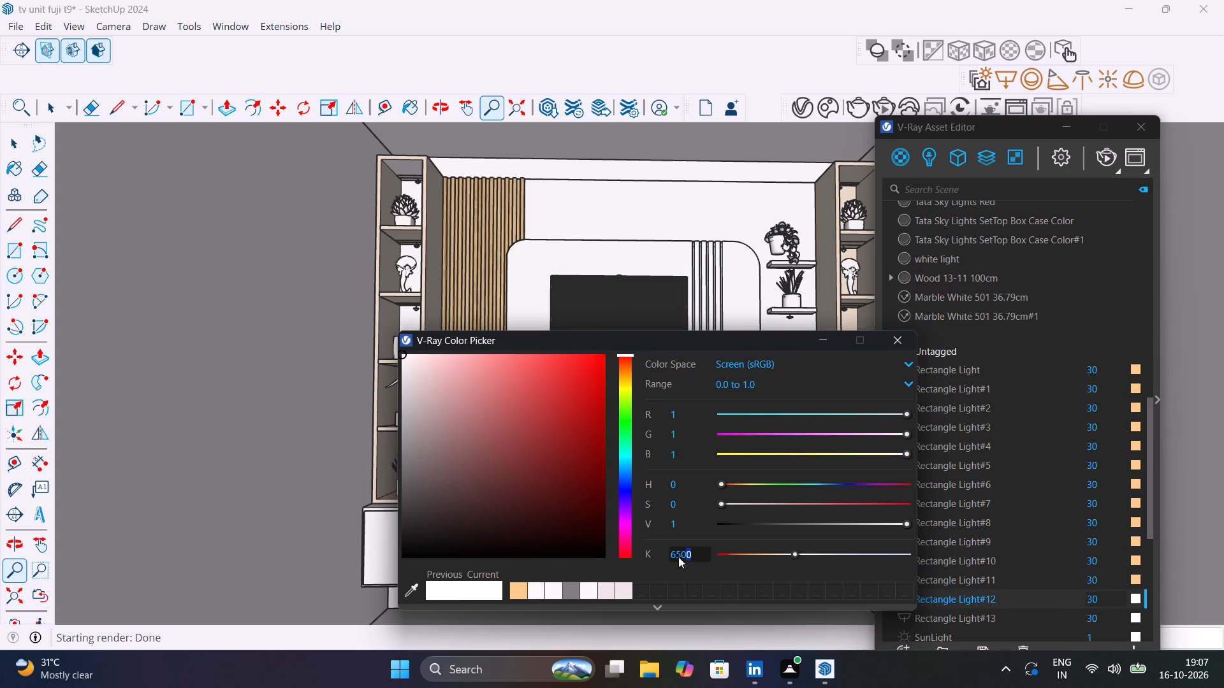
left_click_drag(678, 557, 629, 557)
type("3500")
key("Return")
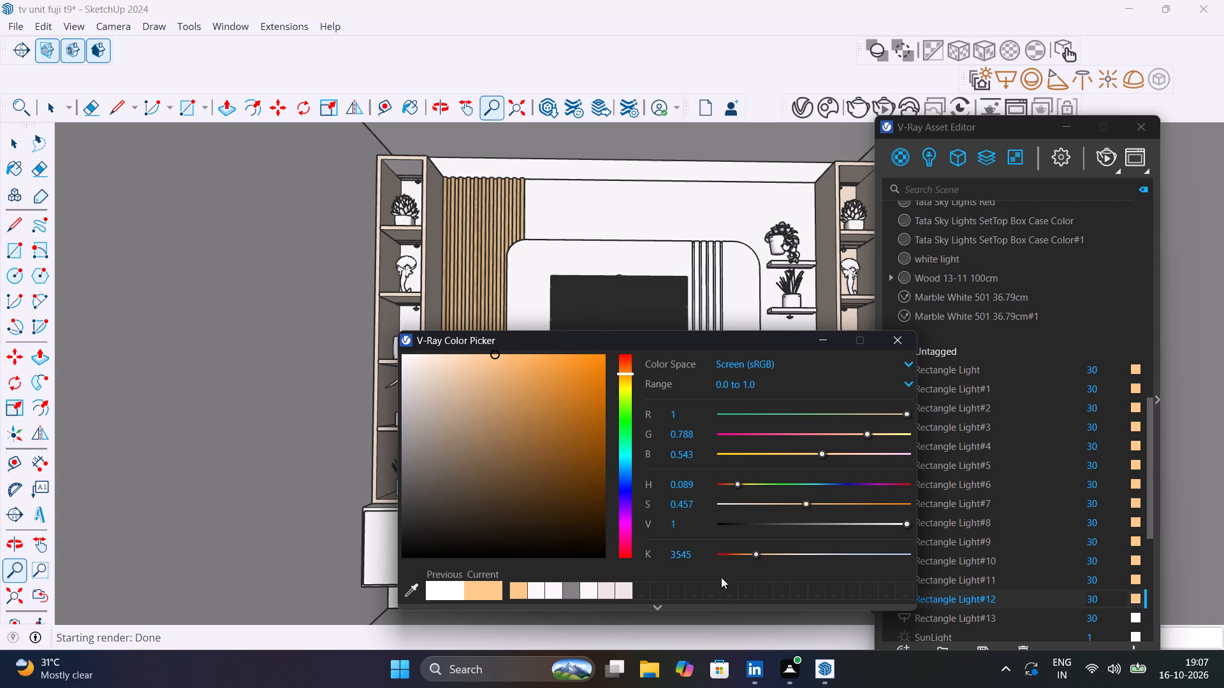
Set the colour temperature of Rectangle Light#13 to 3500 K and close the colour picker.
left_click(1137, 620)
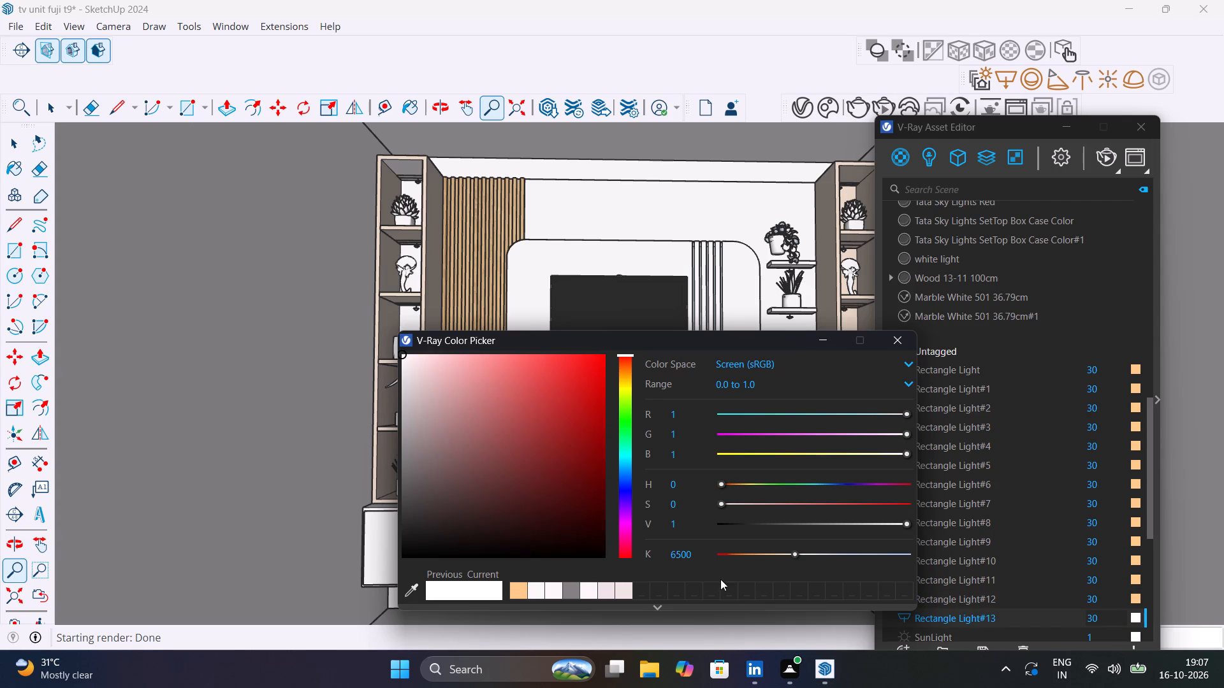
left_click_drag(695, 554, 643, 555)
type("3500")
key("Return")
scroll(1084, 577, "down", 1)
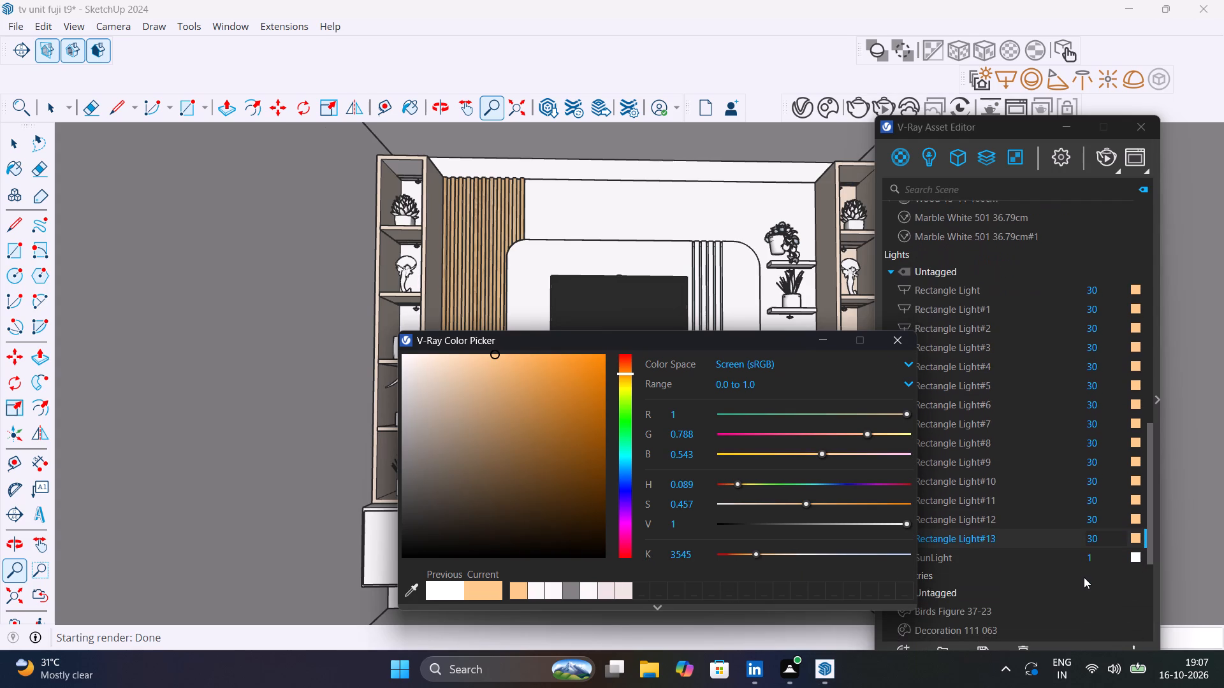
left_click(894, 336)
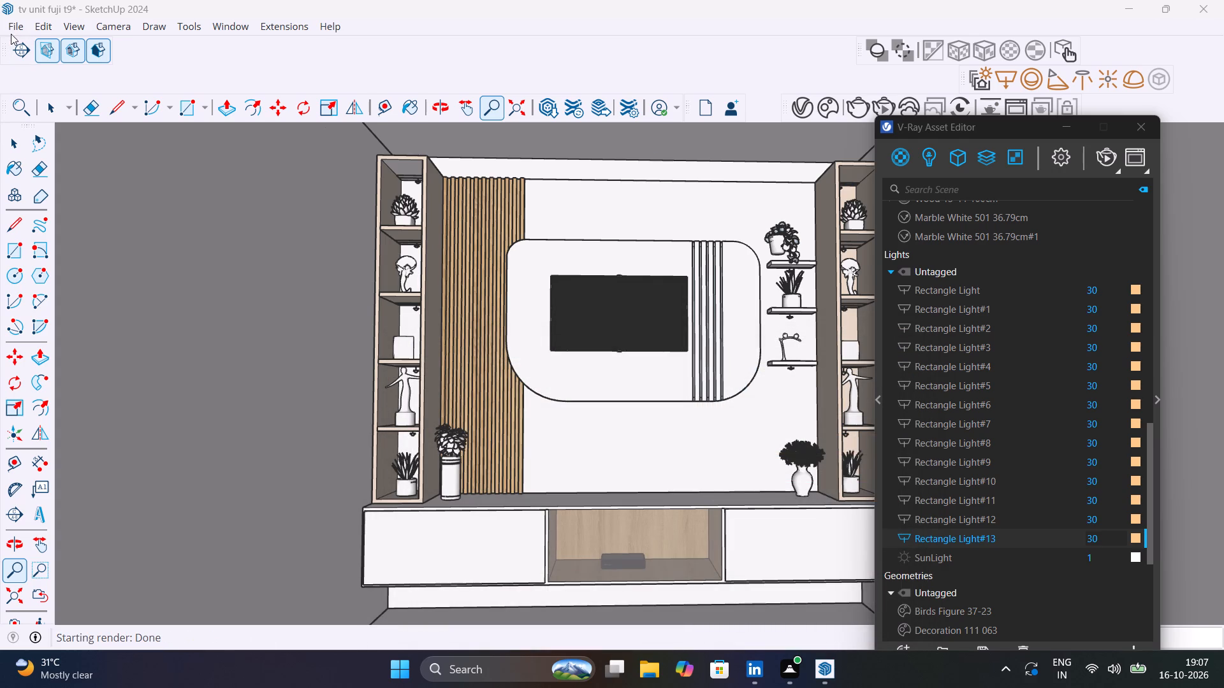
Add a scene from the current view, saving the style changes as a new style, and update that scene.
left_click(41, 27)
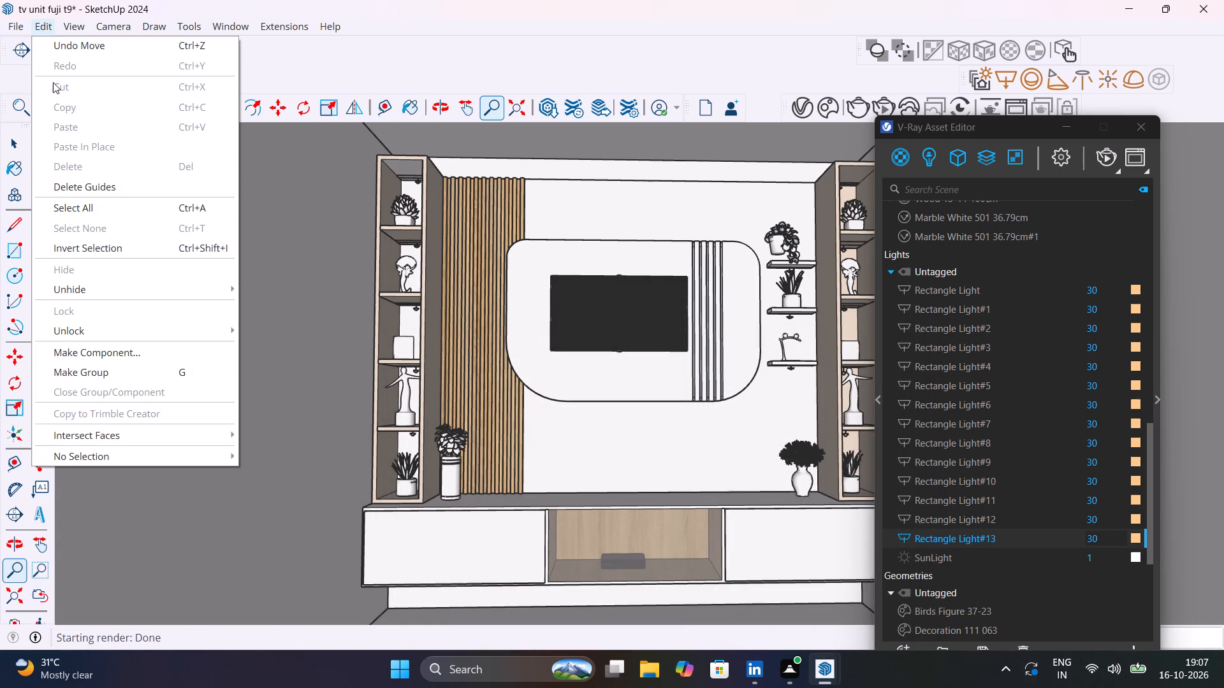
left_click(74, 26)
left_click(74, 26)
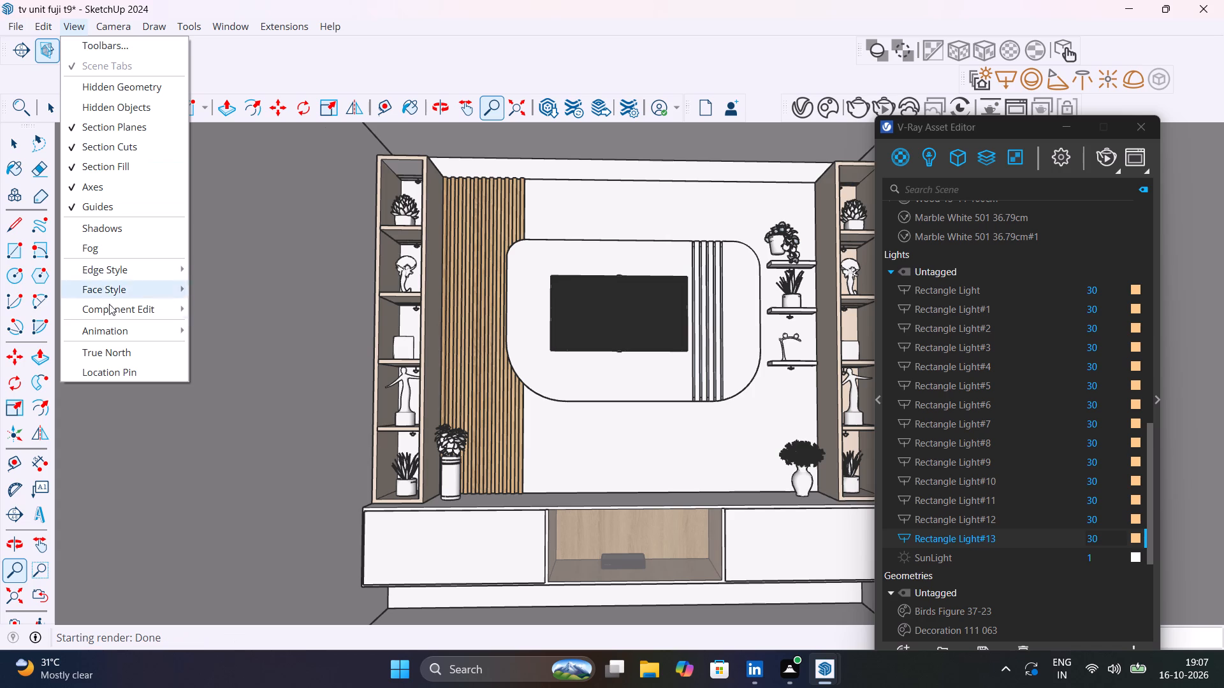
left_click(115, 327)
left_click(233, 336)
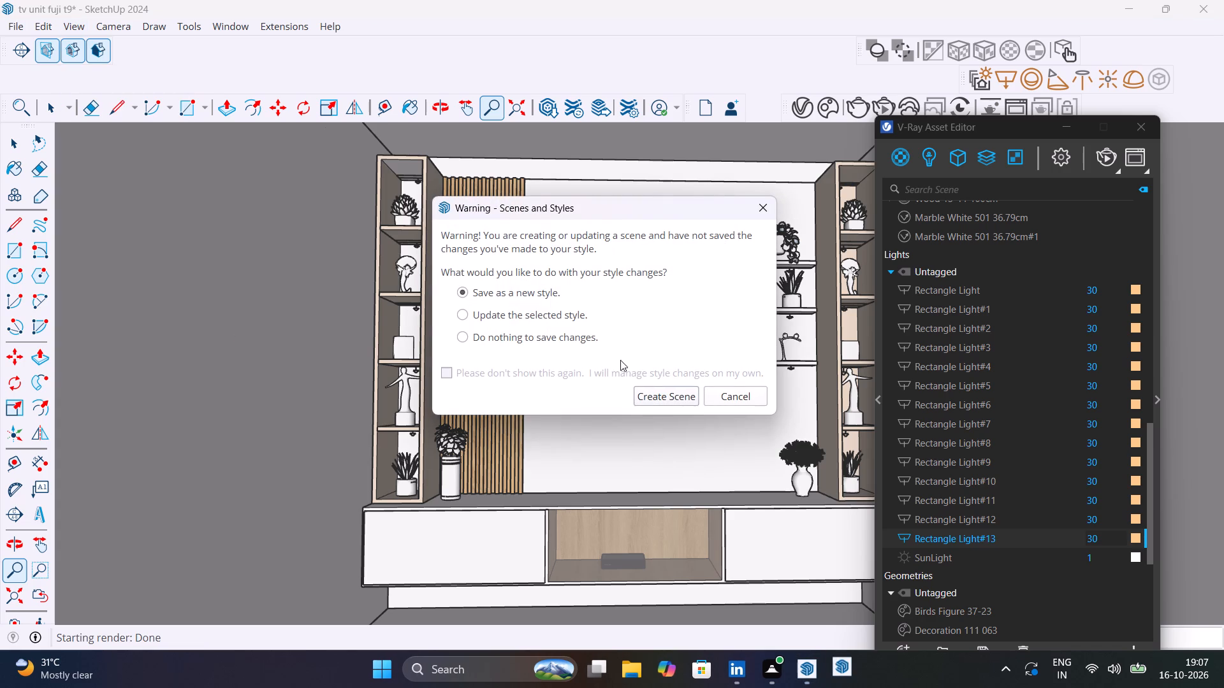
left_click(667, 405)
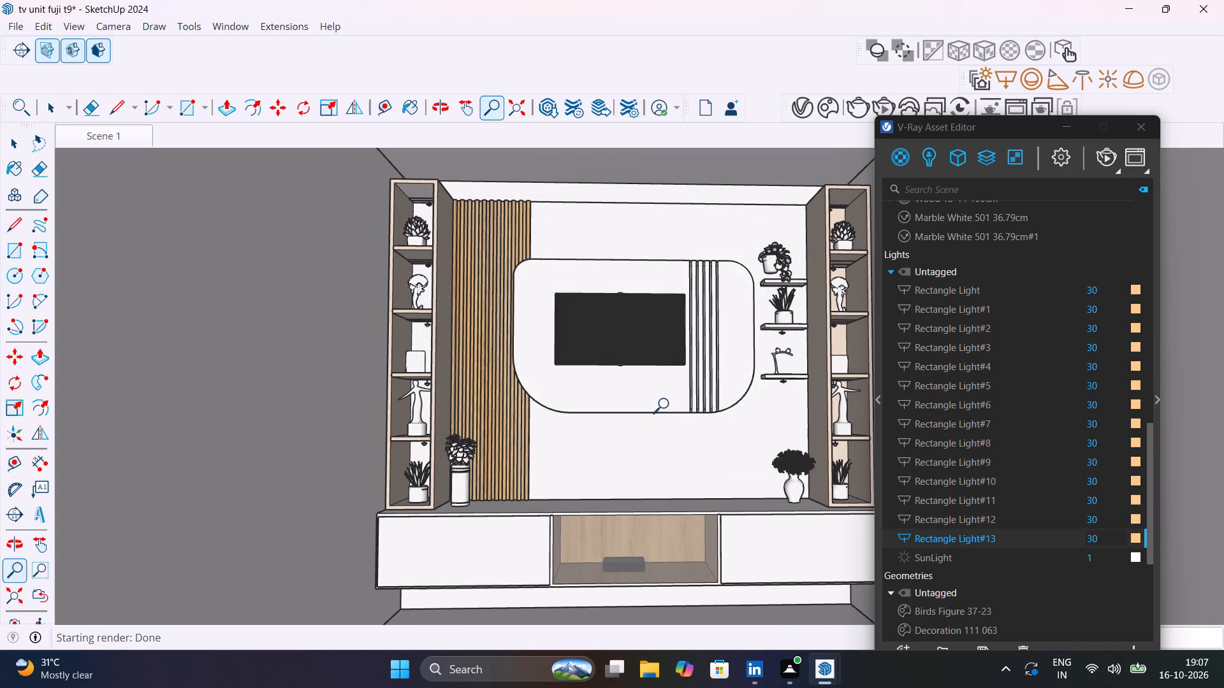
right_click(94, 134)
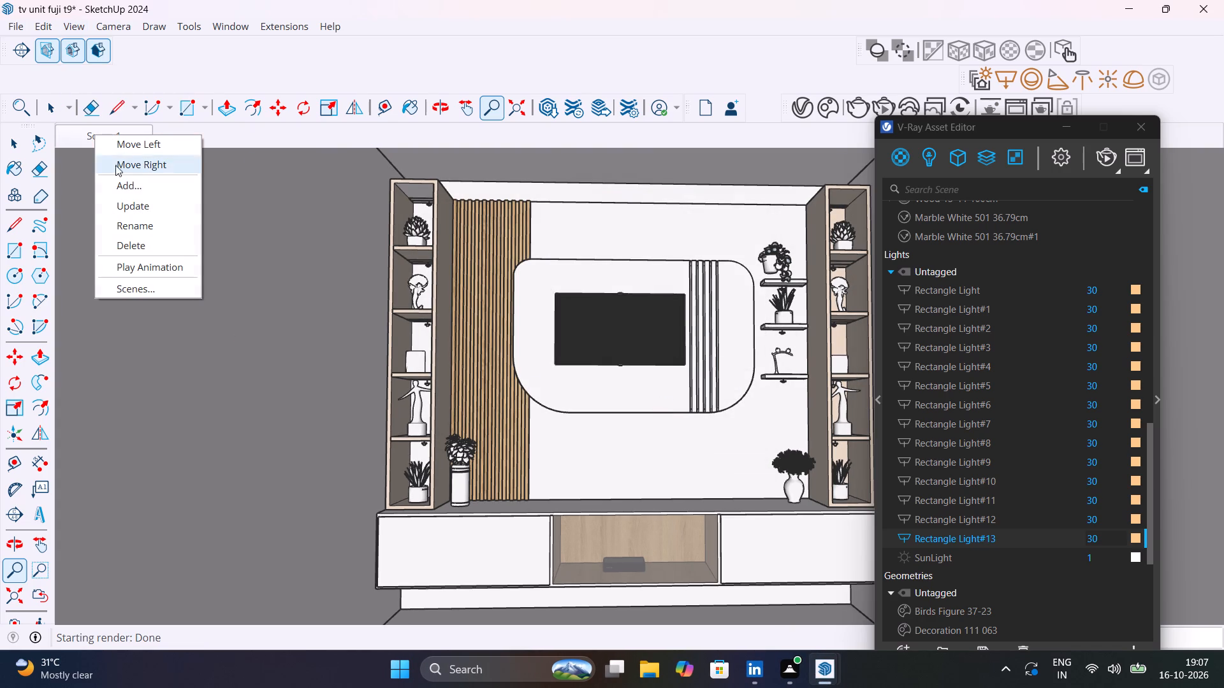
left_click(147, 201)
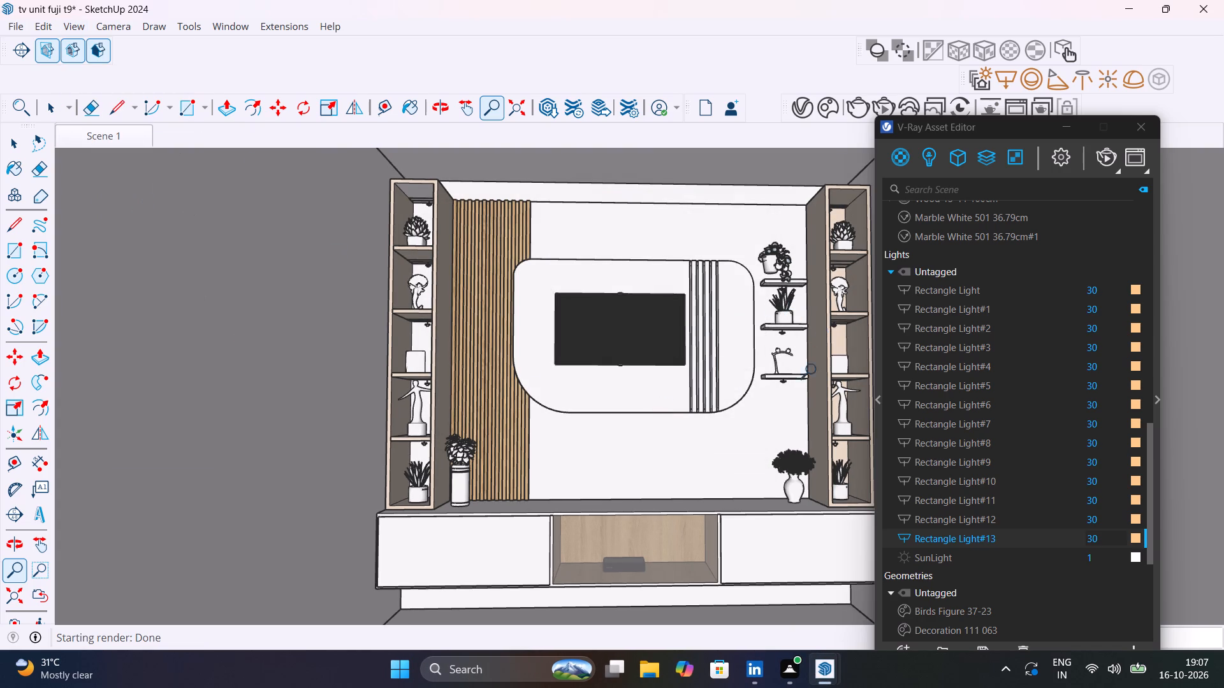
Start a V-Ray render of the saved TV unit view.
key("space")
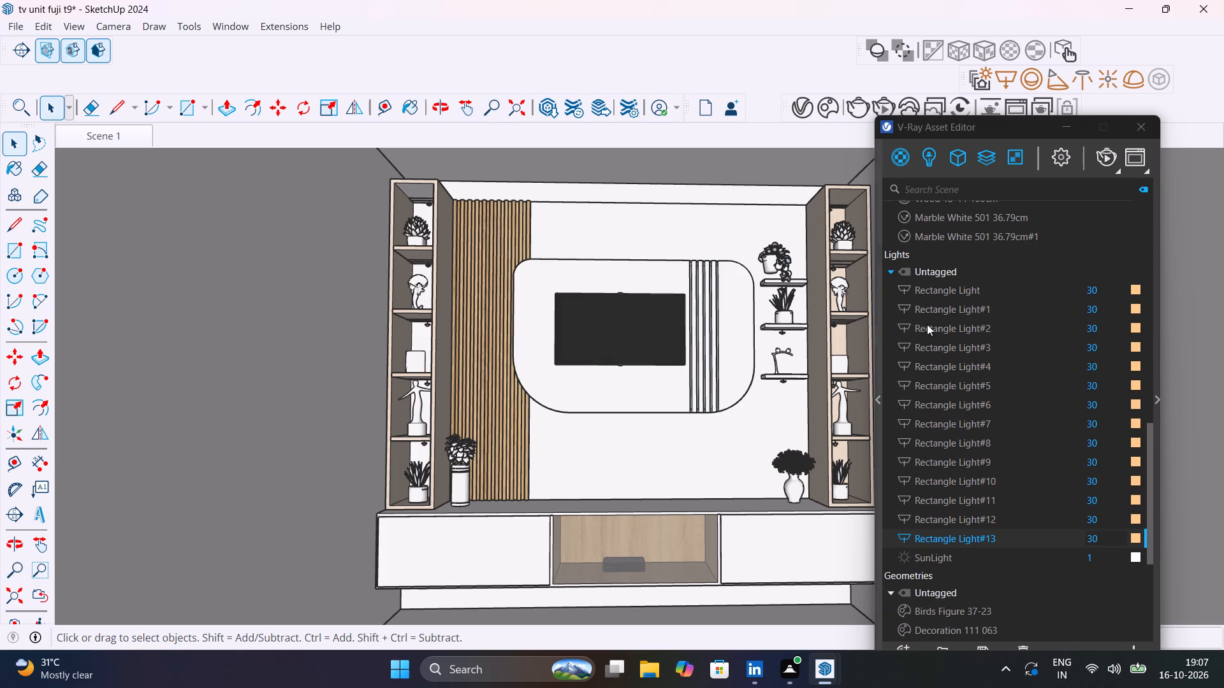
left_click(1109, 152)
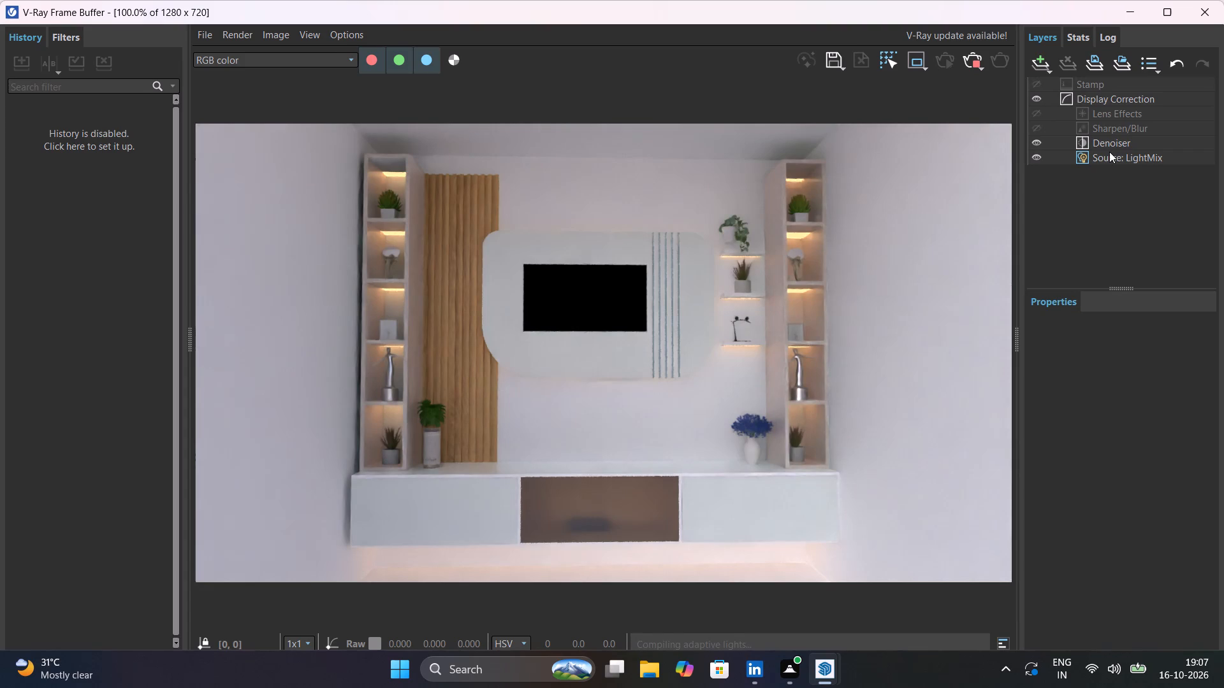
Open the Source: LightMix layer and look through its list of rectangle lights, Environment, Self Illumination and Rest entries.
left_click(1120, 158)
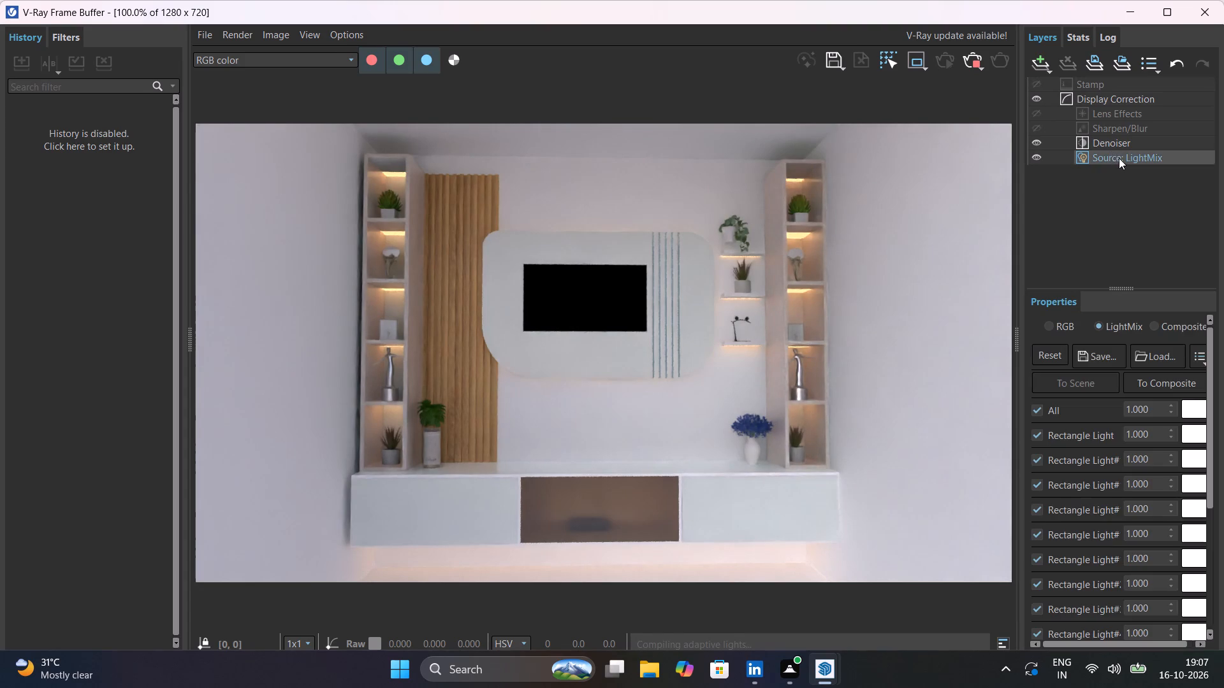
scroll(1107, 450, "down", 7)
scroll(1107, 450, "up", 2)
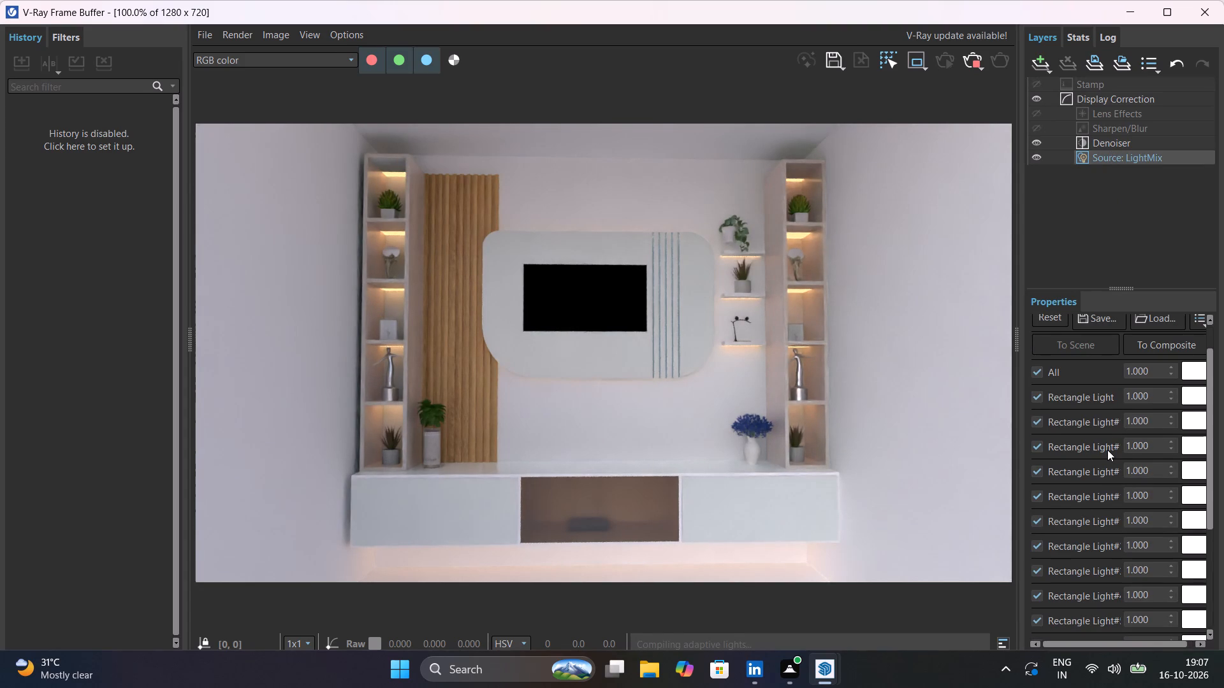
scroll(1107, 450, "down", 13)
scroll(1178, 466, "down", 7)
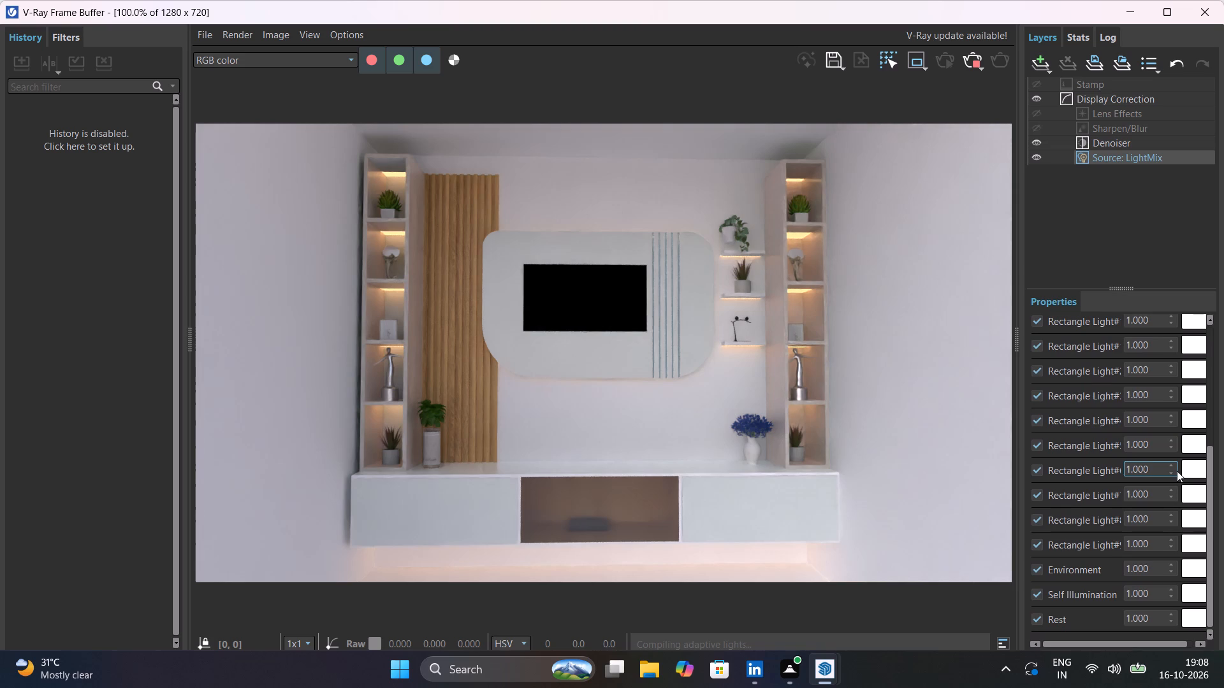
scroll(1177, 471, "down", 3)
scroll(1177, 471, "up", 1)
scroll(1177, 471, "down", 2)
scroll(1177, 471, "up", 5)
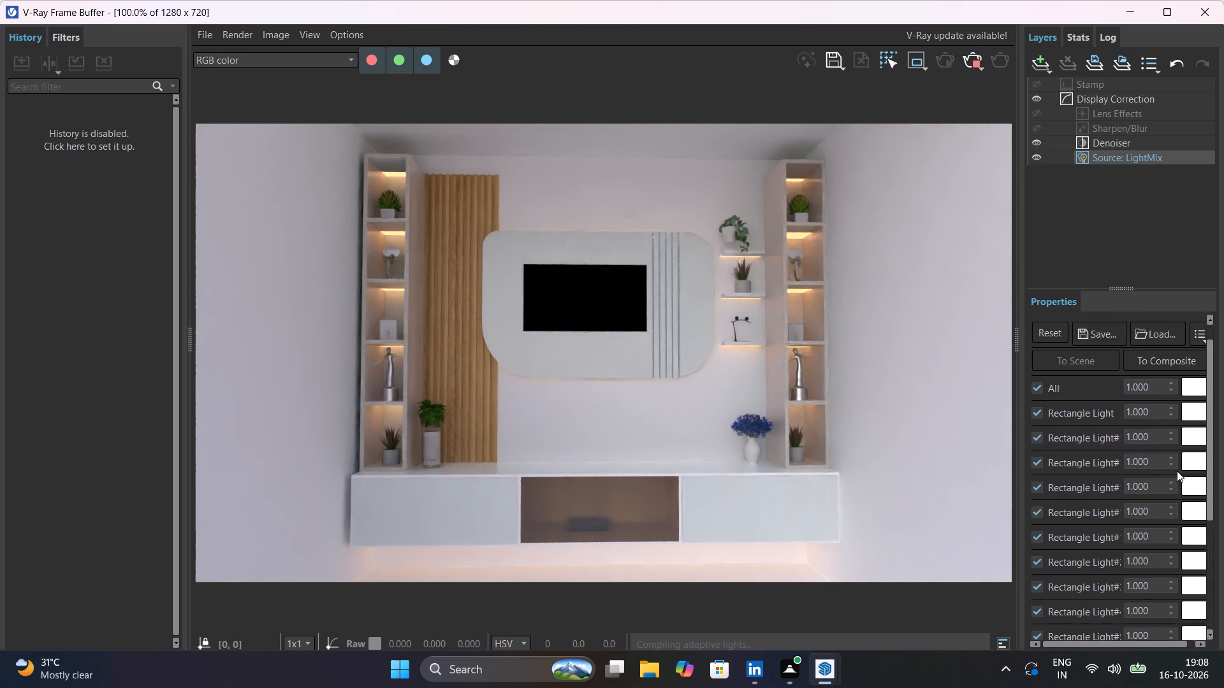
scroll(1177, 471, "up", 2)
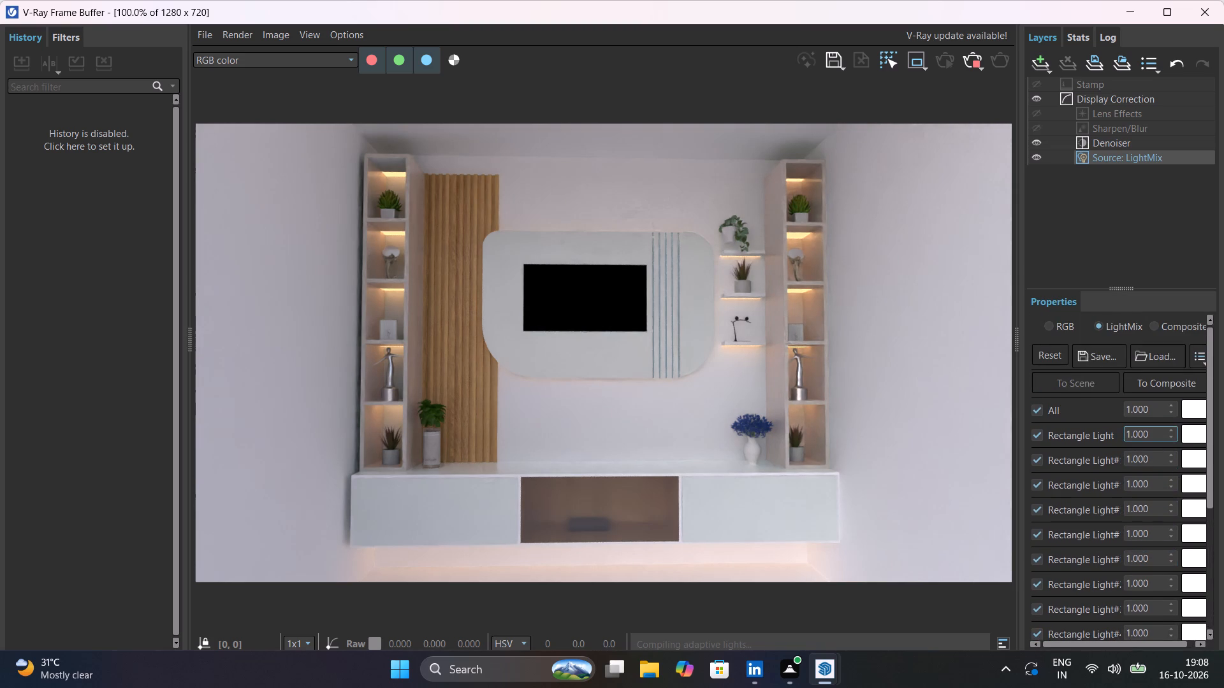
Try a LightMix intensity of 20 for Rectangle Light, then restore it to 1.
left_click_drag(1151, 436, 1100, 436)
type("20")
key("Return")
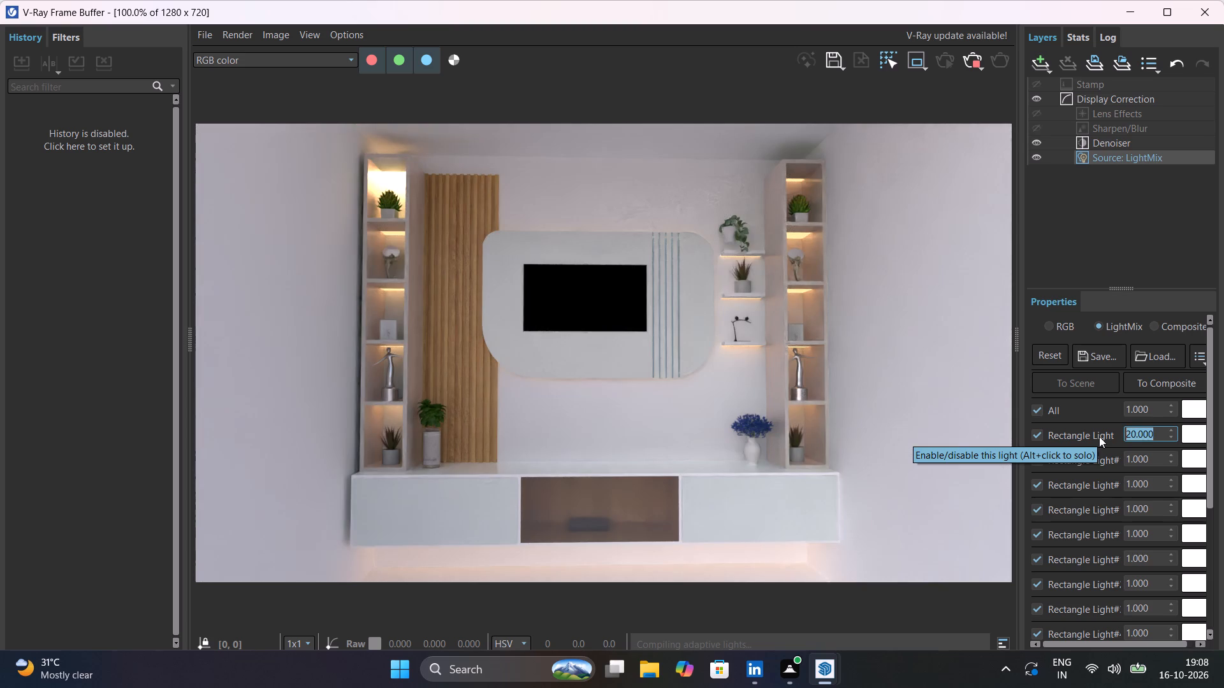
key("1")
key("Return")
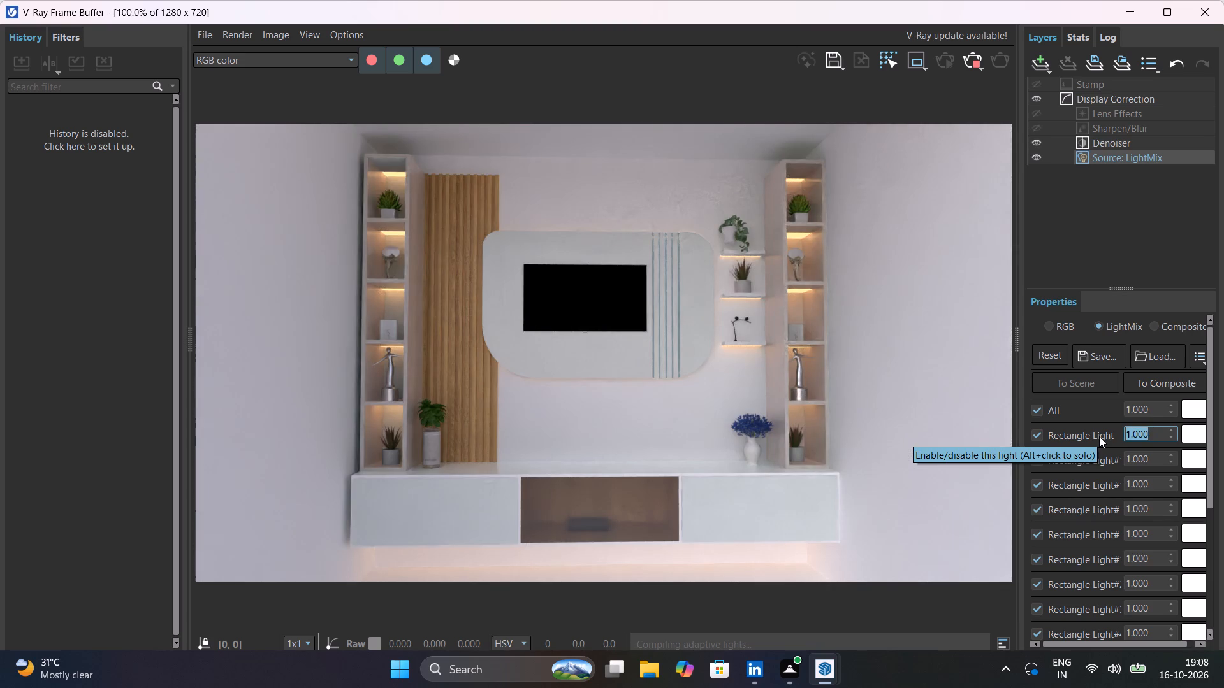
Examine the rendered TV unit and the intensities of the lights in the LightMix list.
scroll(775, 421, "down", 1)
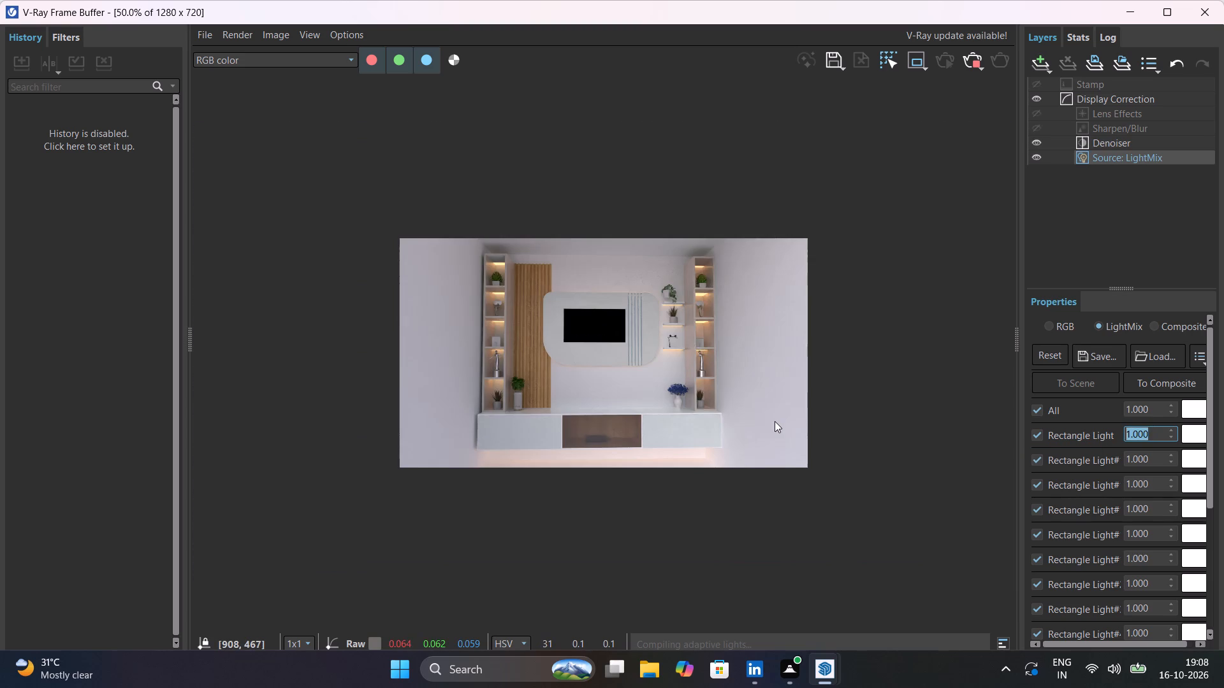
scroll(775, 421, "up", 1)
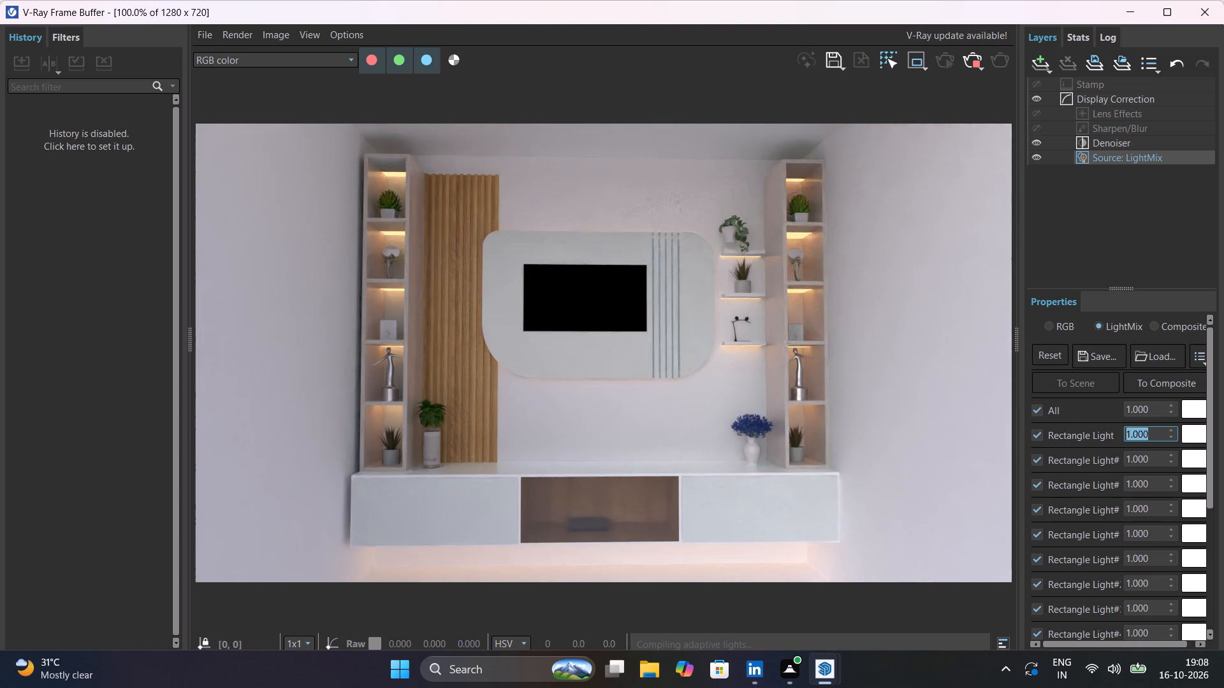
scroll(1140, 482, "down", 6)
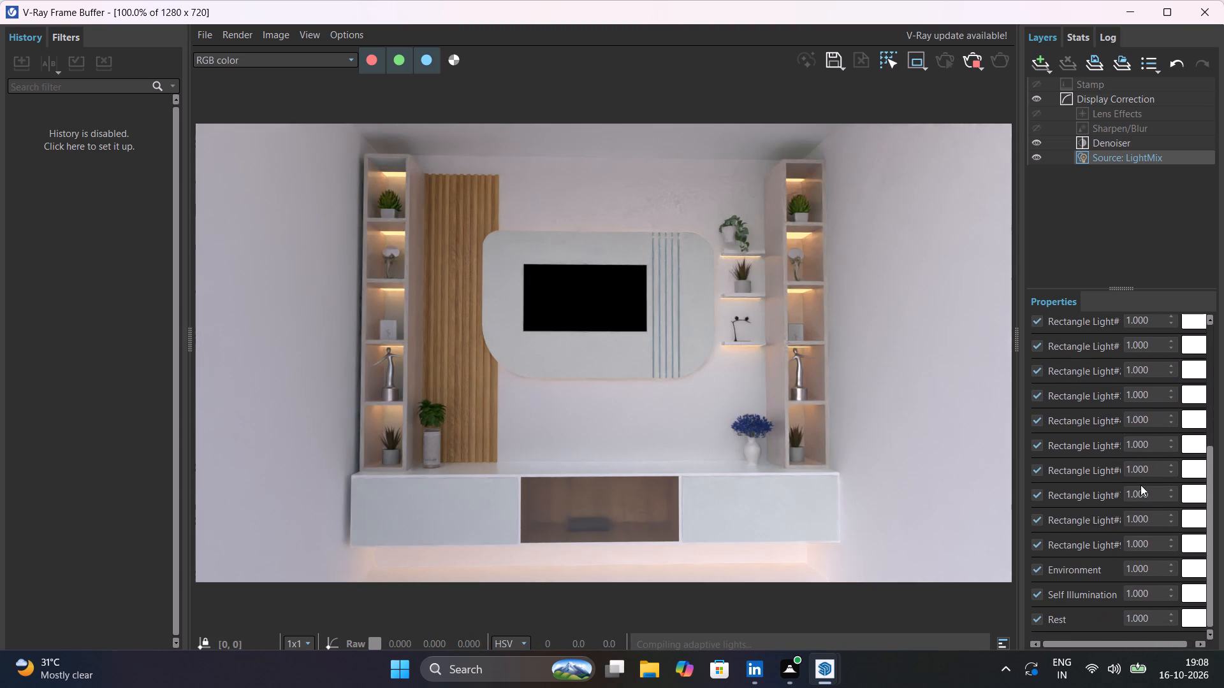
scroll(1140, 485, "down", 1)
scroll(1140, 485, "up", 4)
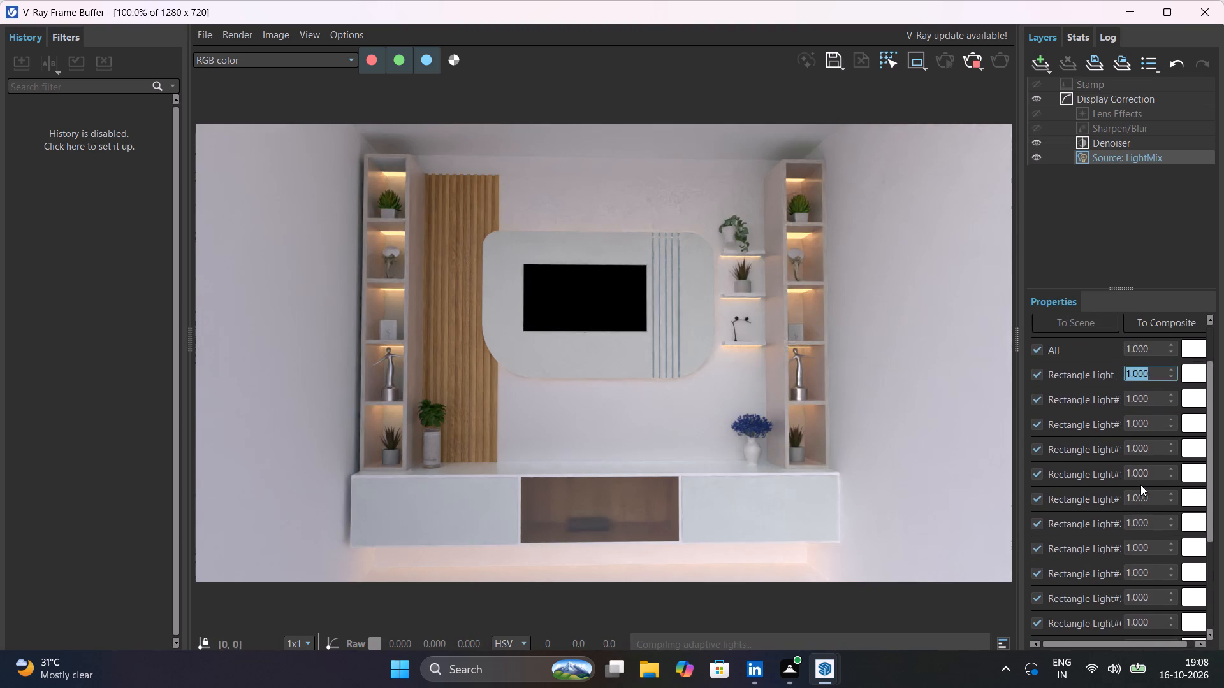
scroll(1140, 485, "up", 4)
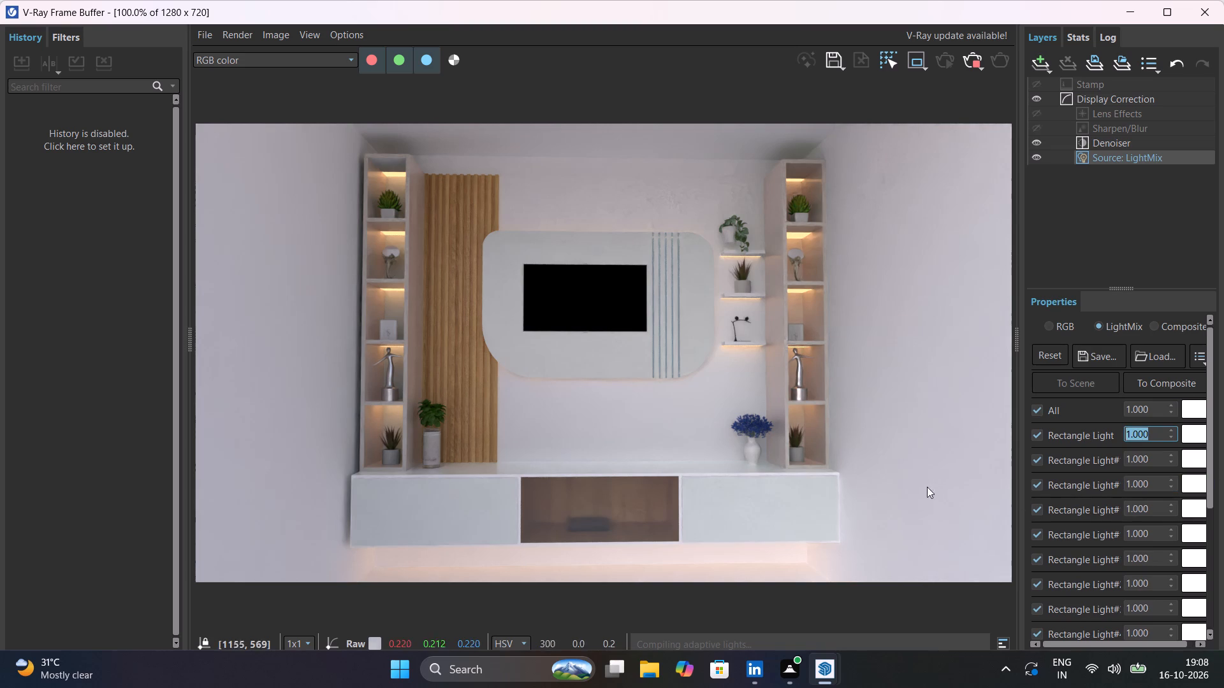
middle_click_drag(926, 487, 741, 515)
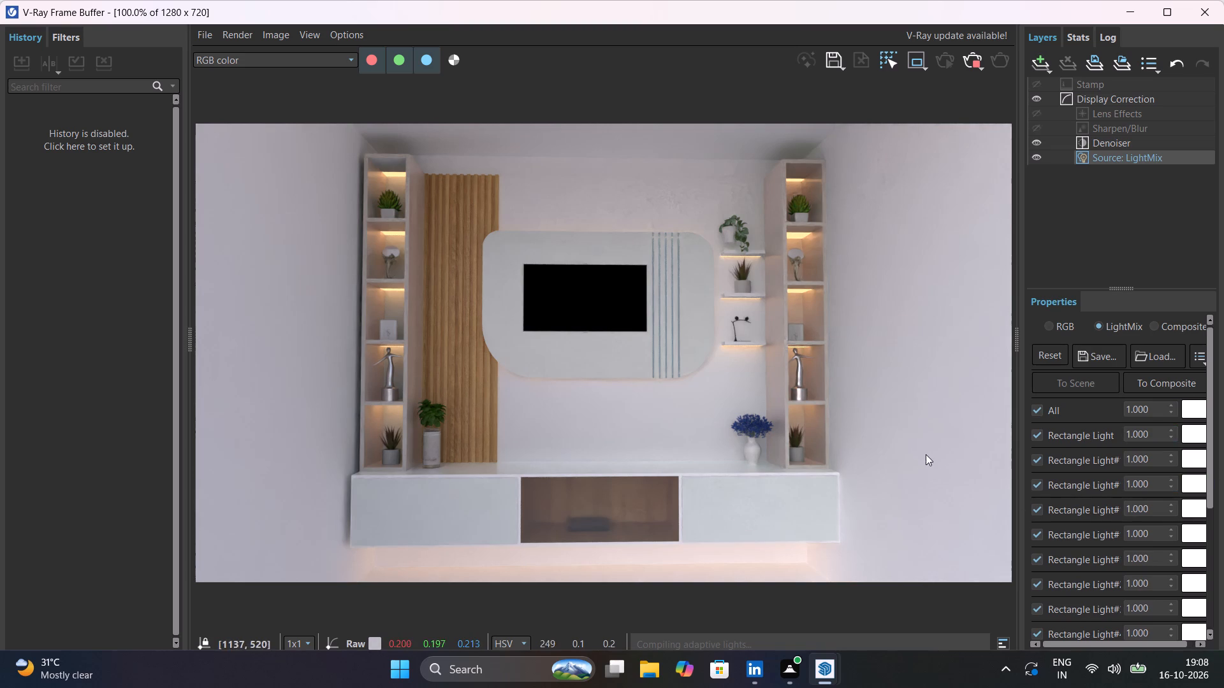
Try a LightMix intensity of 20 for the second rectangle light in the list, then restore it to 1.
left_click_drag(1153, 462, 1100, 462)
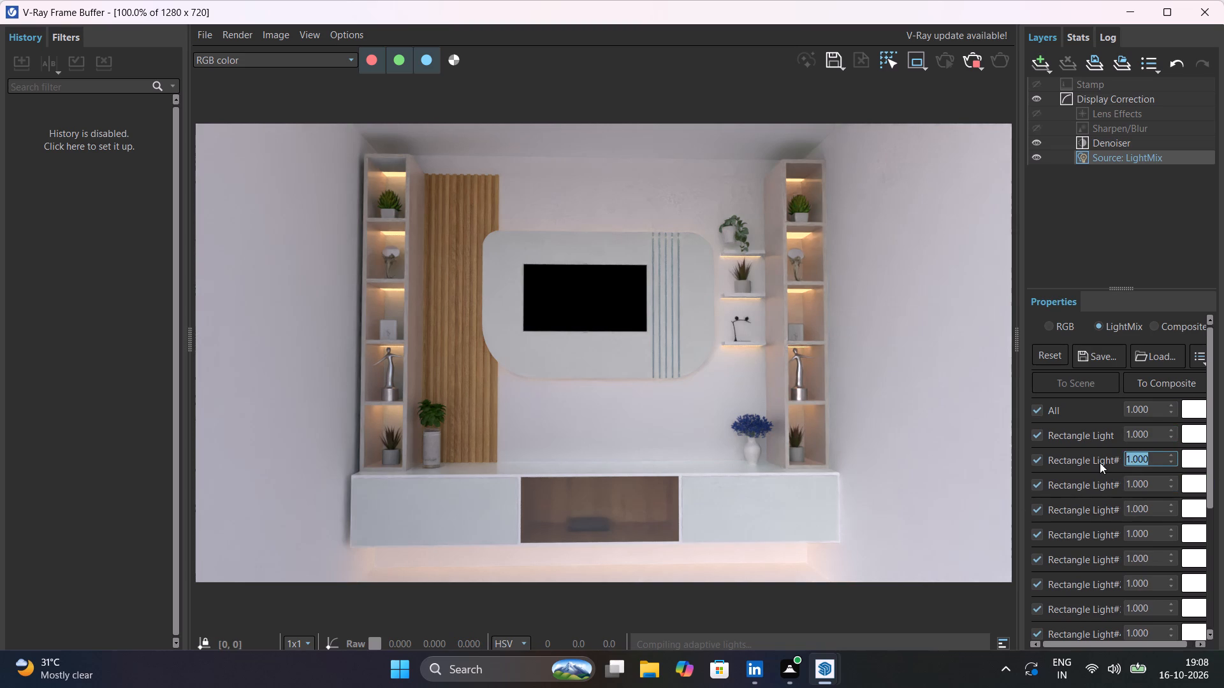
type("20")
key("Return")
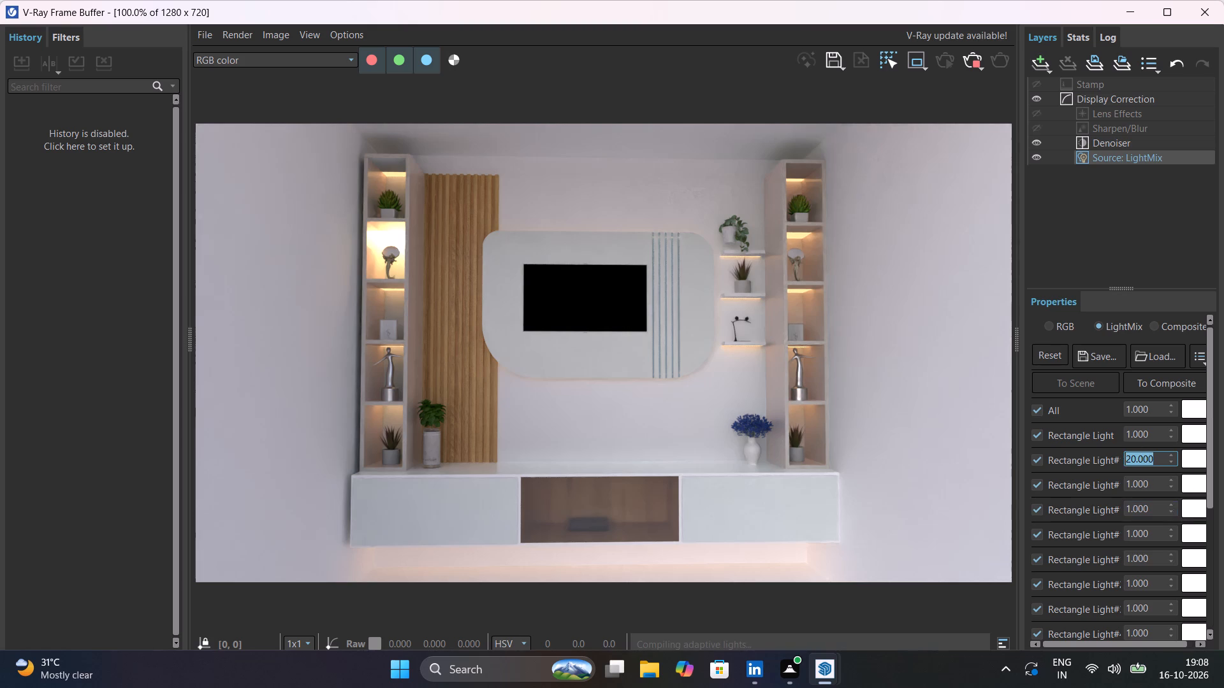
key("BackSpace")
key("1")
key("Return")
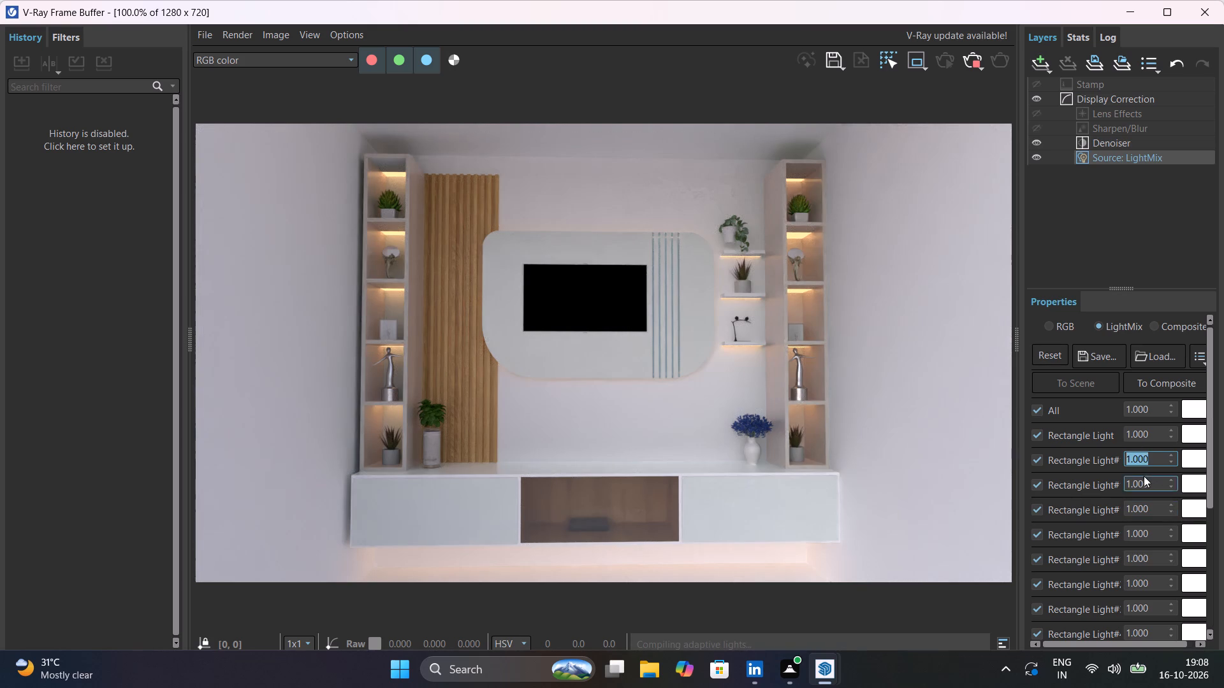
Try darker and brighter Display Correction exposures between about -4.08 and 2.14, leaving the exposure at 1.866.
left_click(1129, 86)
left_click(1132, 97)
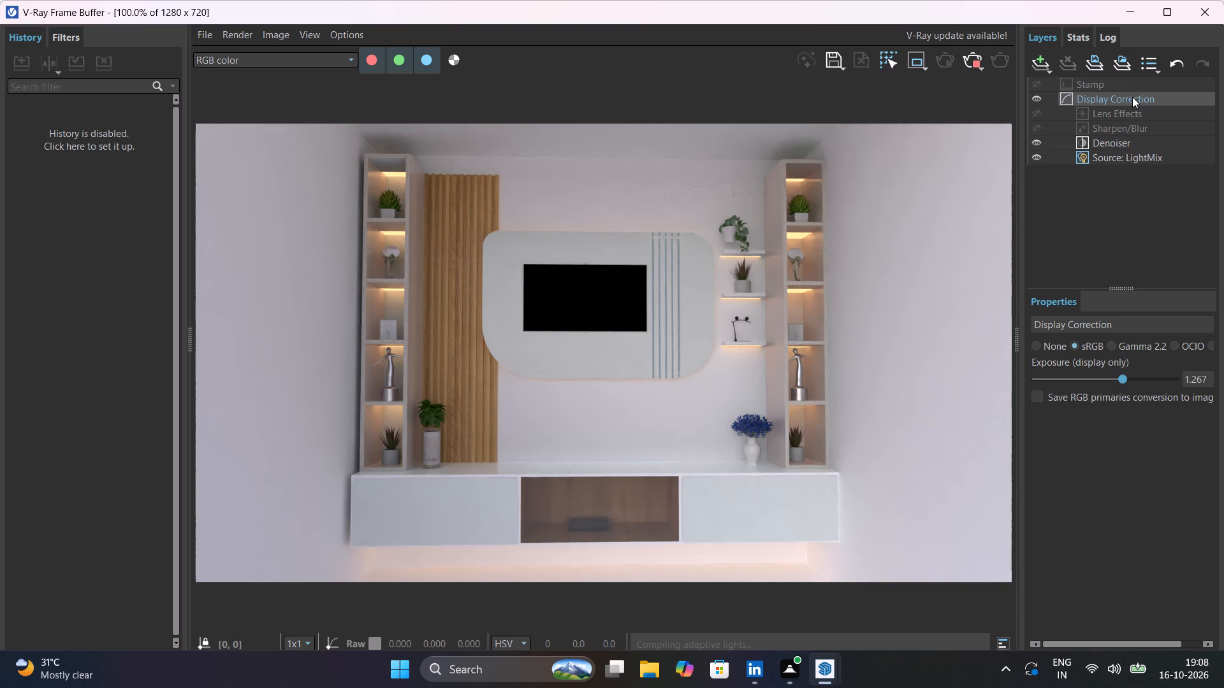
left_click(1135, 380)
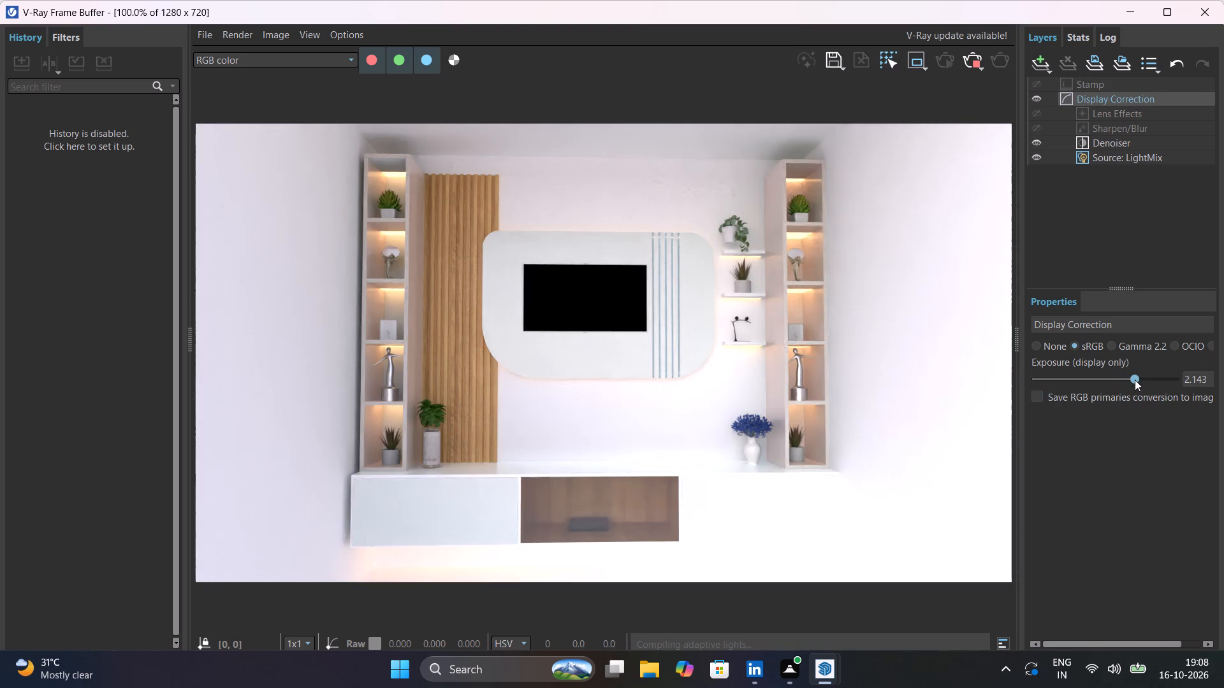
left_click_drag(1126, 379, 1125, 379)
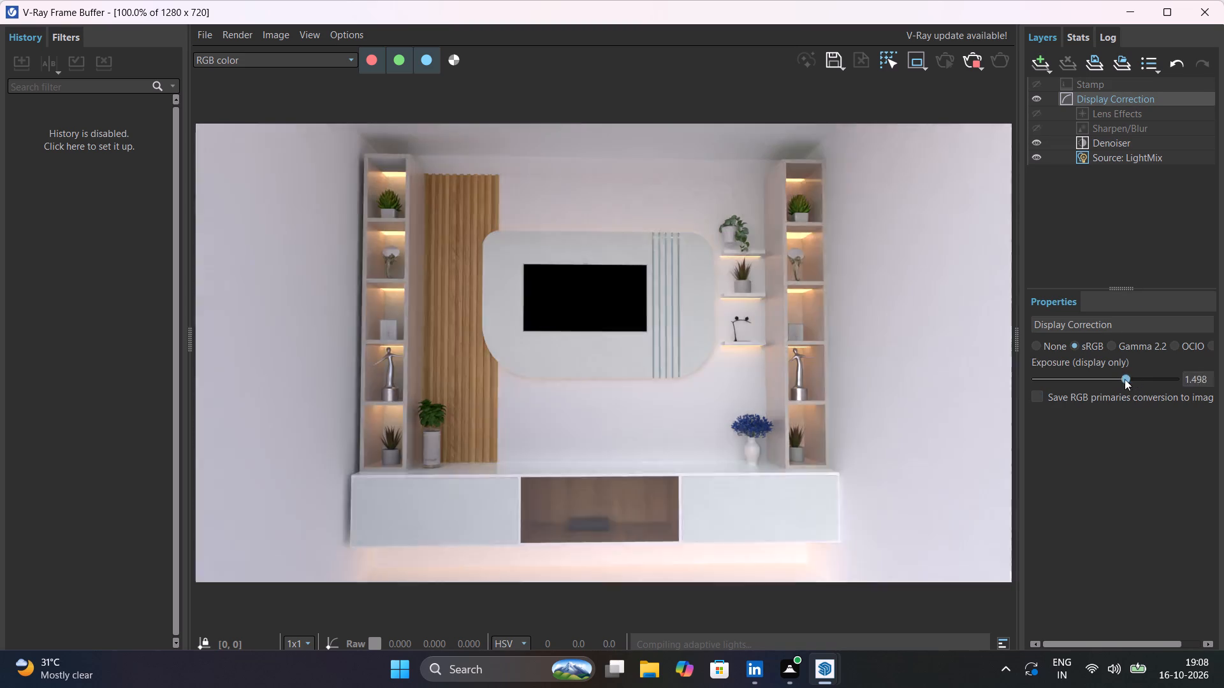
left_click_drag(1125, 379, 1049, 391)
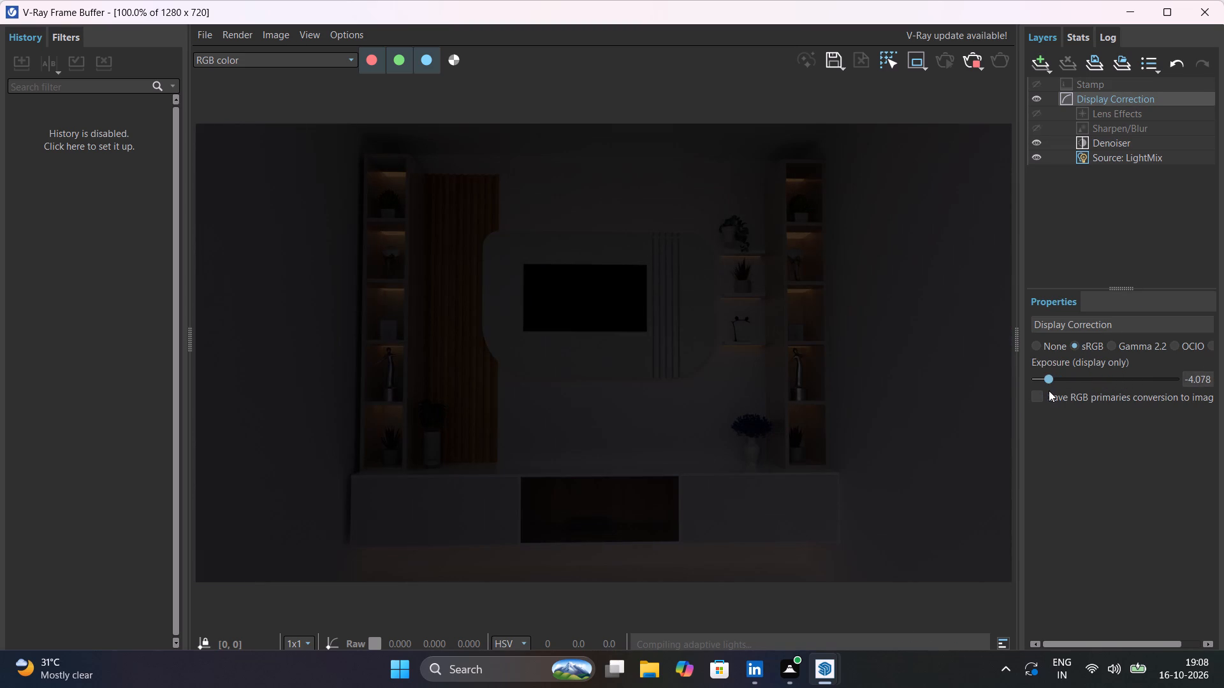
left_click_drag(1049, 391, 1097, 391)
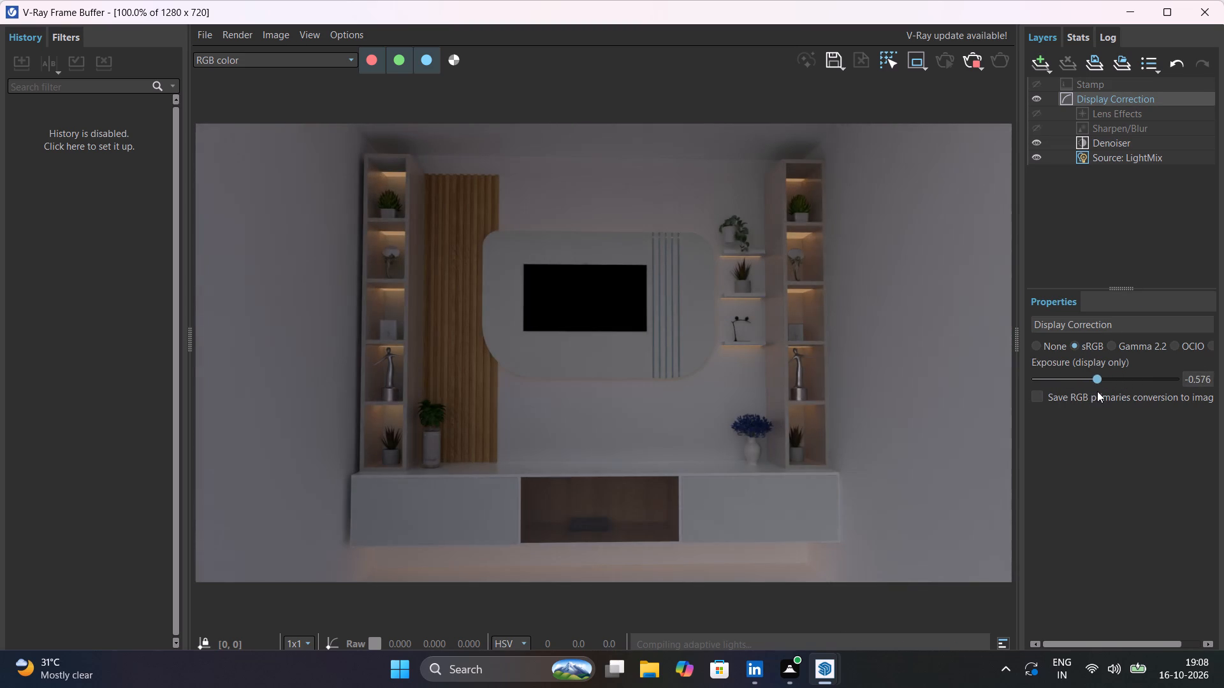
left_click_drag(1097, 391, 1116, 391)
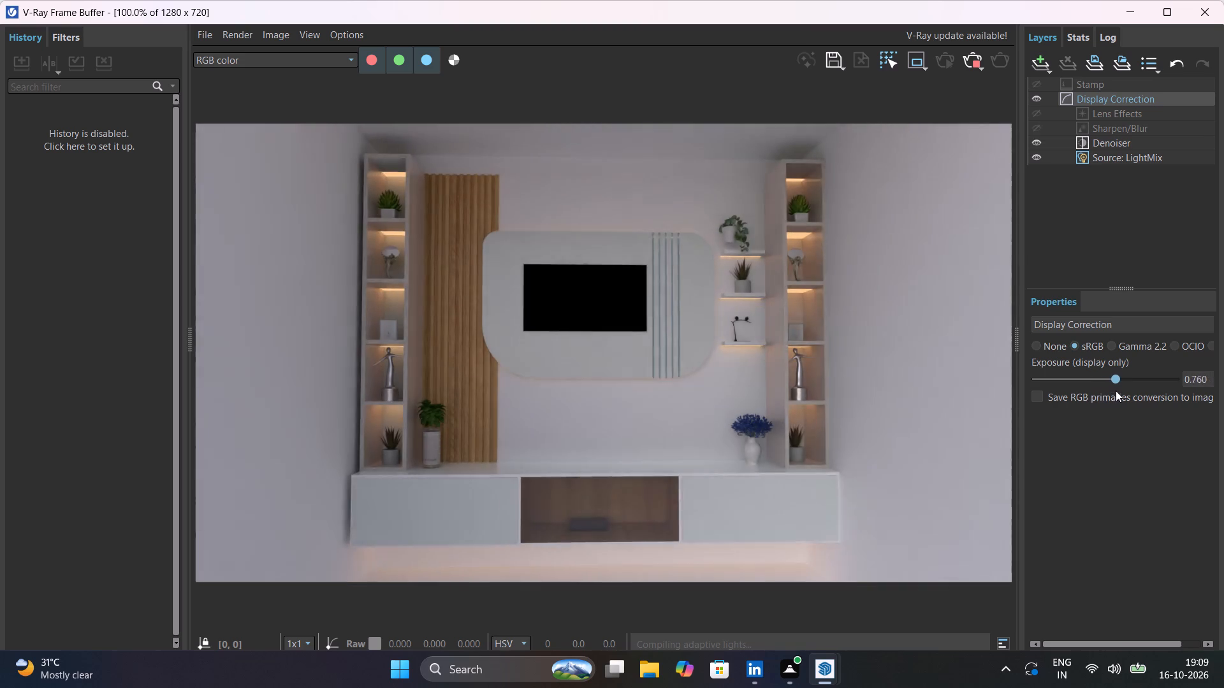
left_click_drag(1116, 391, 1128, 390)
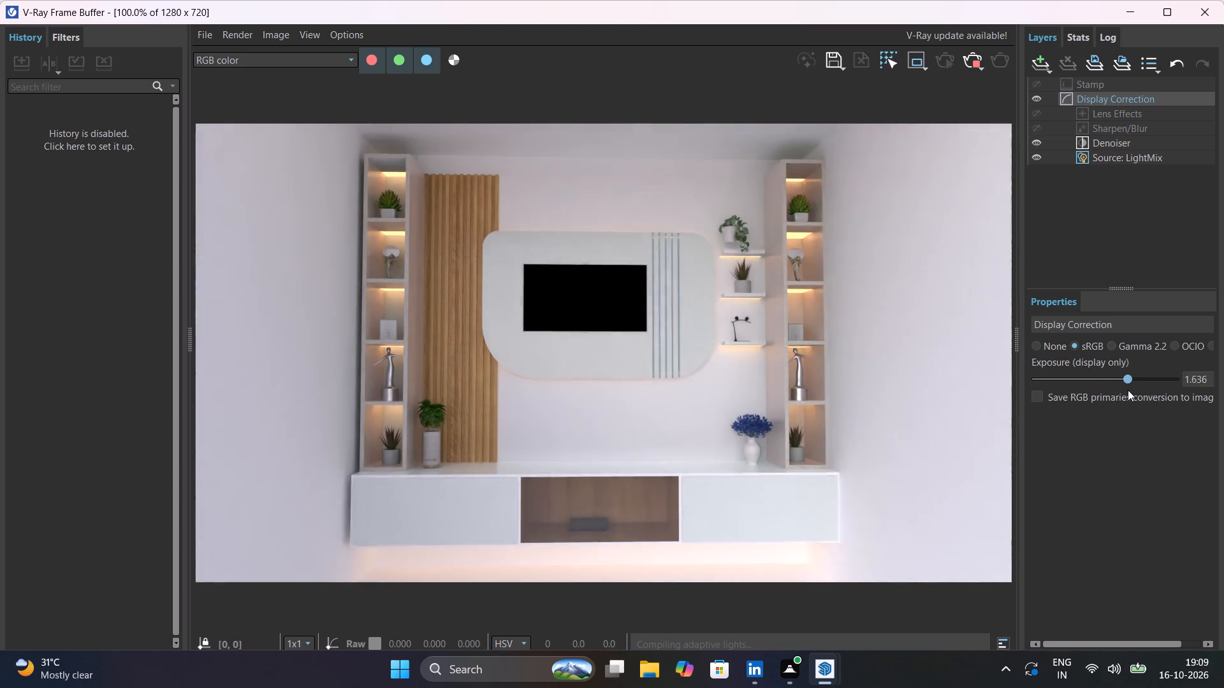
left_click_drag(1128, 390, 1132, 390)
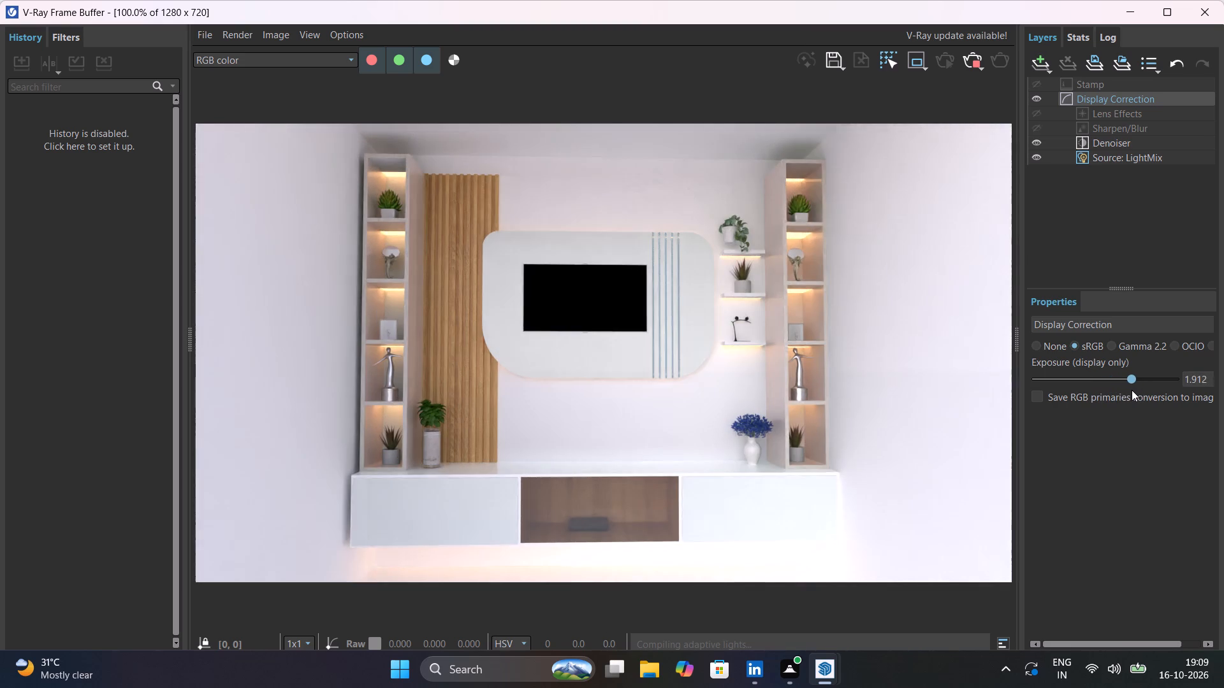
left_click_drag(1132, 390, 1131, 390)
Try a LightMix intensity of 2 for Environment, then set it to 0.1.
left_click(1115, 154)
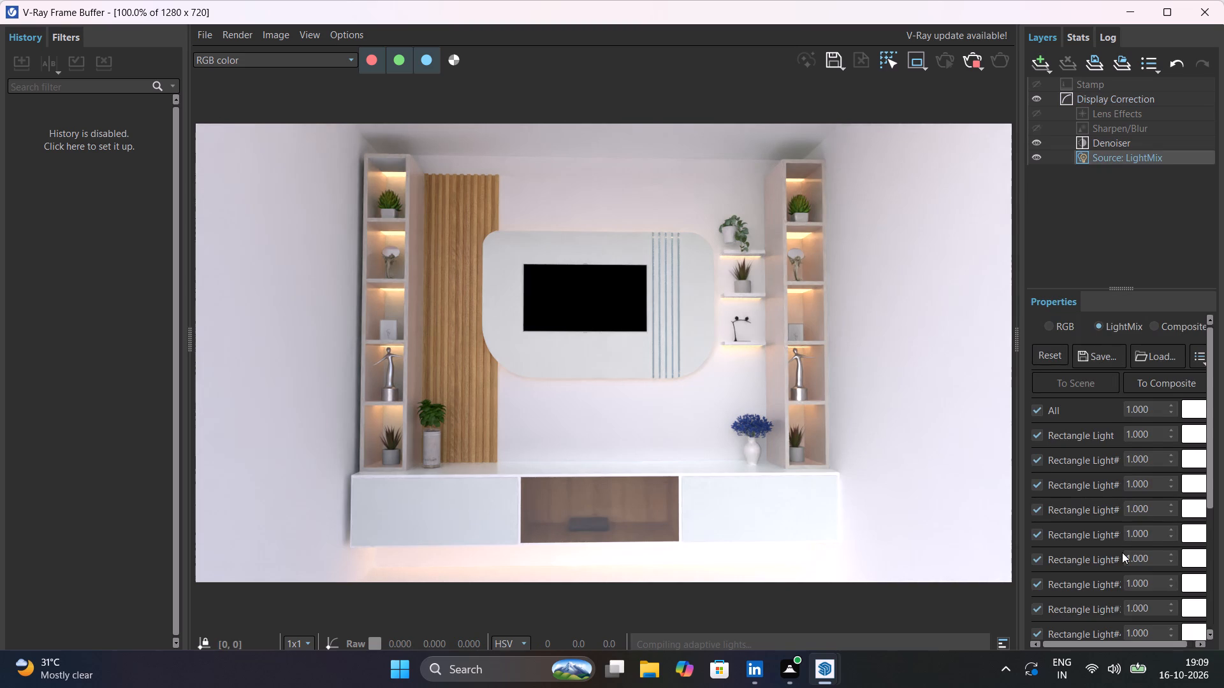
scroll(1122, 552, "down", 6)
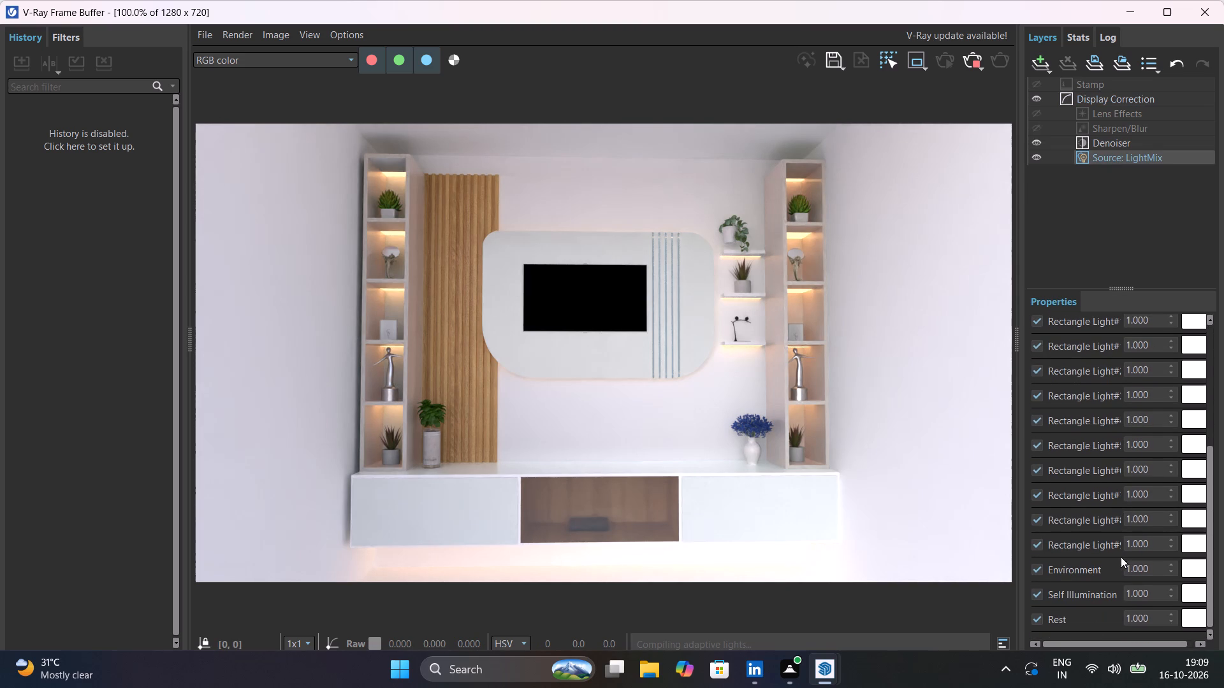
left_click_drag(1153, 571, 1110, 571)
key("2")
key("Return")
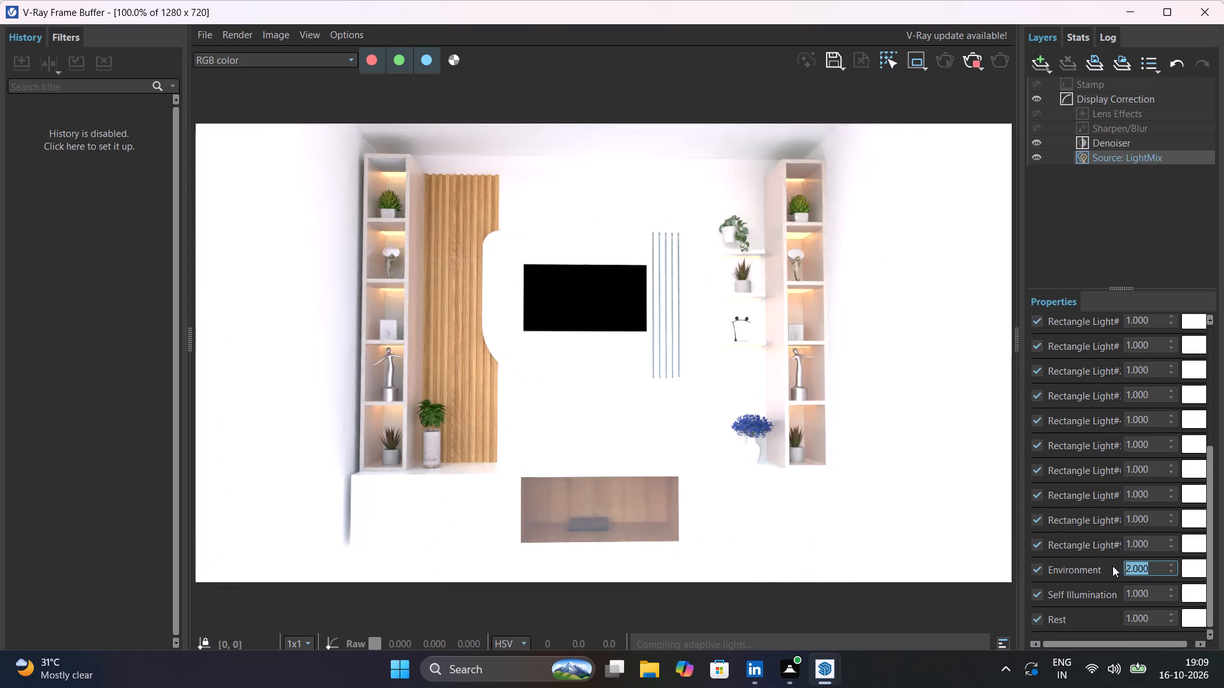
left_click_drag(1162, 565, 1101, 566)
type("0.")
key("1")
key("Return")
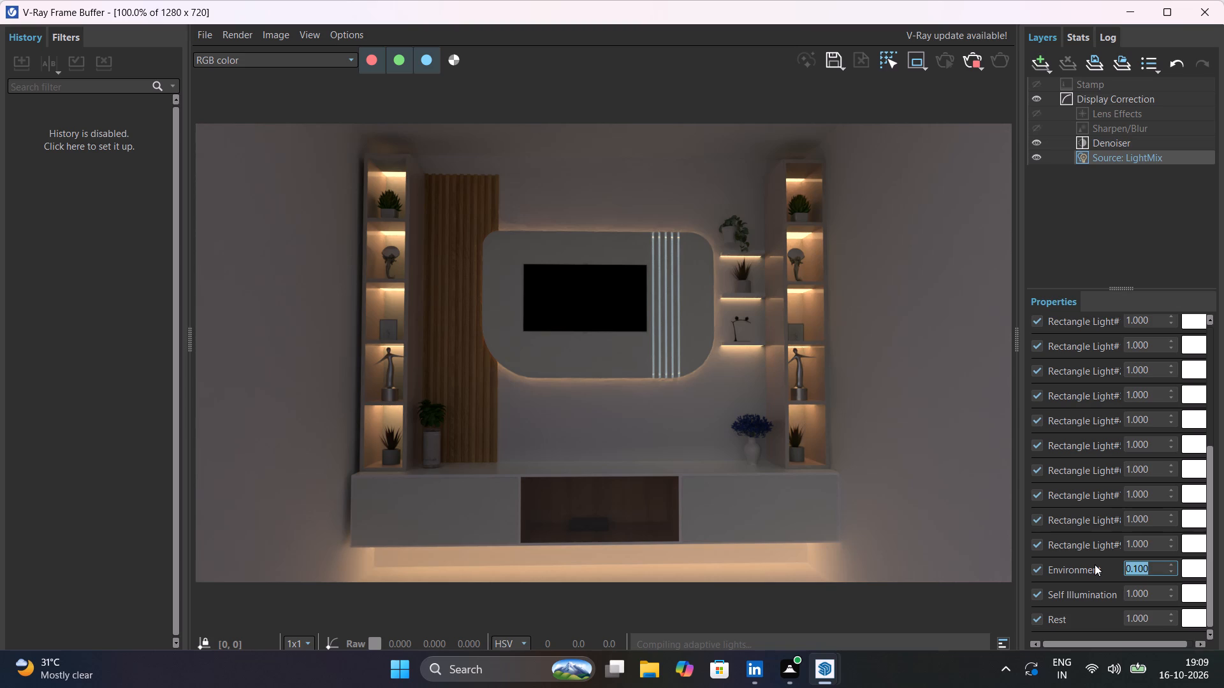
Try Display Correction exposures up to about 4.2, then set the exposure to 2.373.
left_click(1133, 144)
left_click(1121, 103)
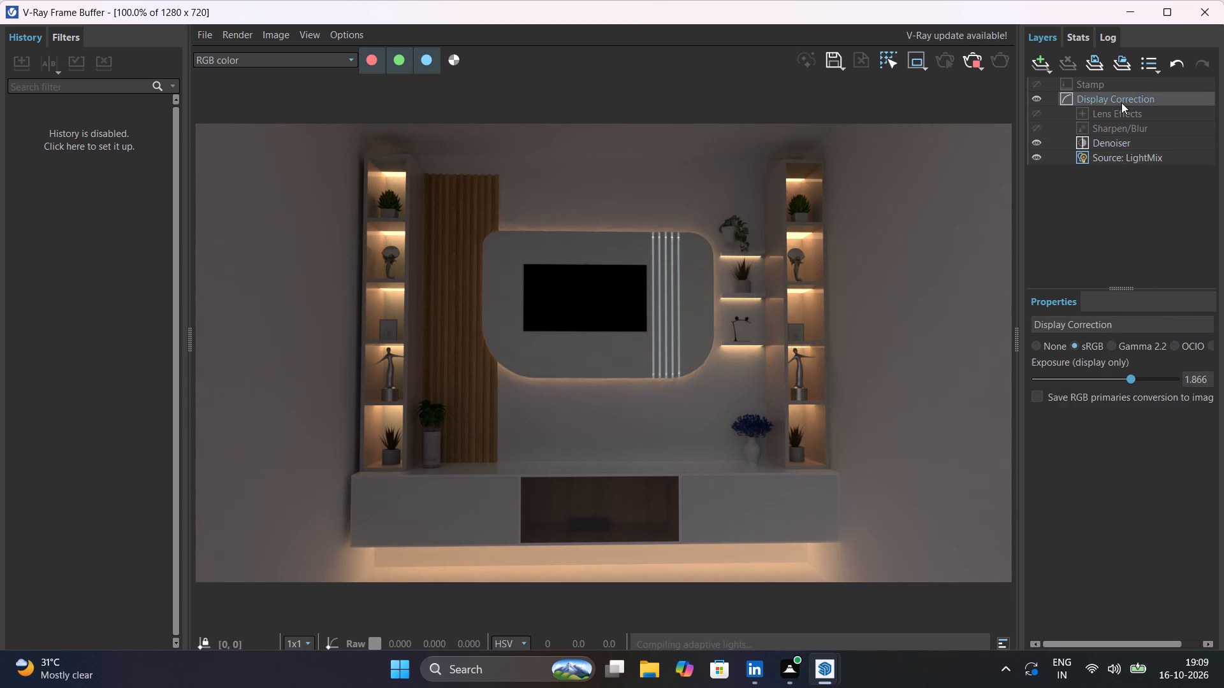
left_click(1142, 380)
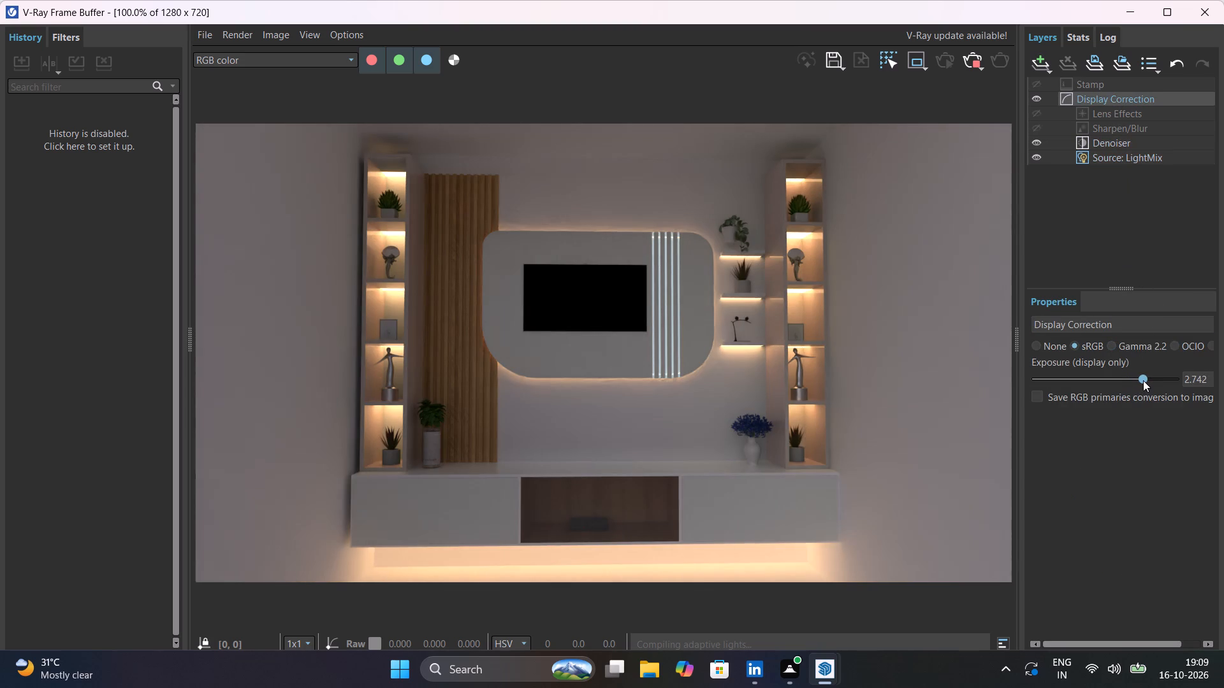
left_click(1151, 375)
left_click(1158, 379)
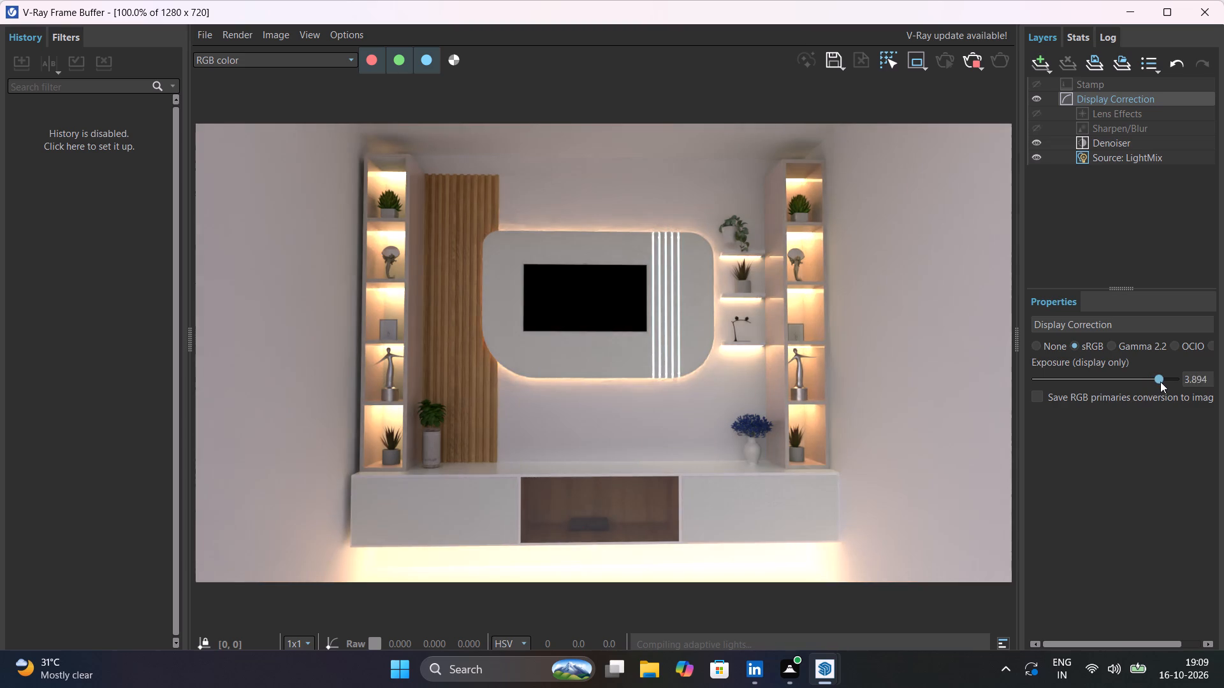
left_click(1162, 383)
left_click_drag(1166, 384, 1149, 384)
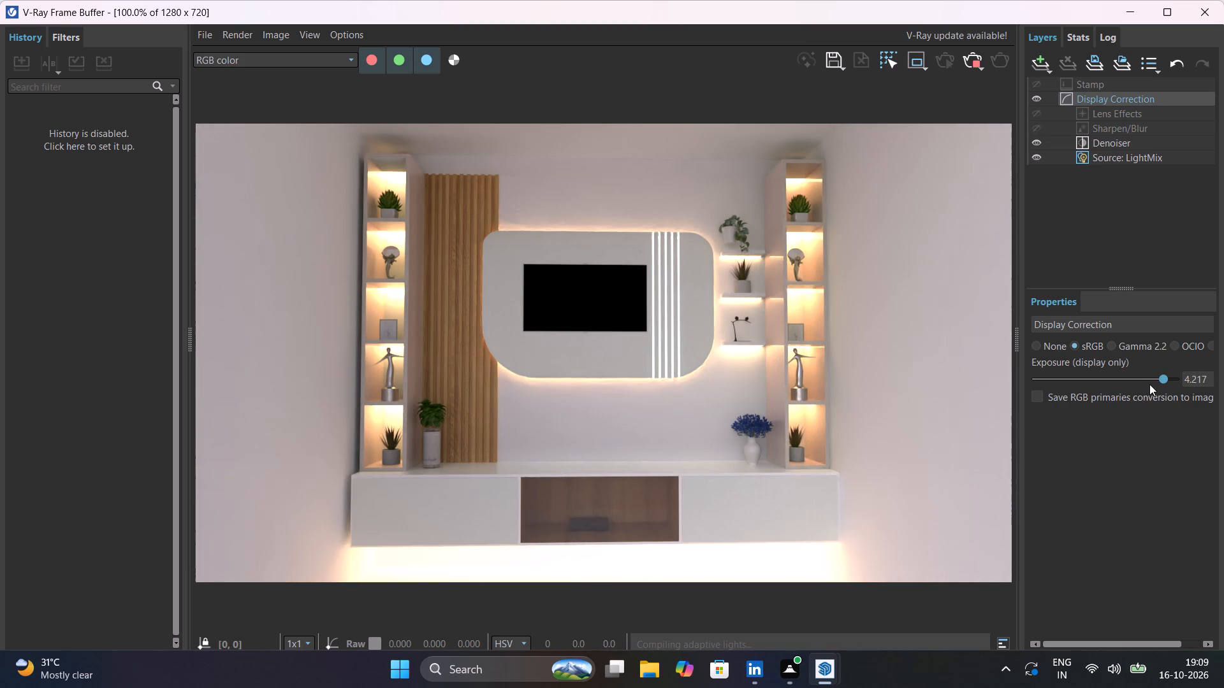
left_click_drag(1149, 384, 1142, 383)
left_click(1149, 382)
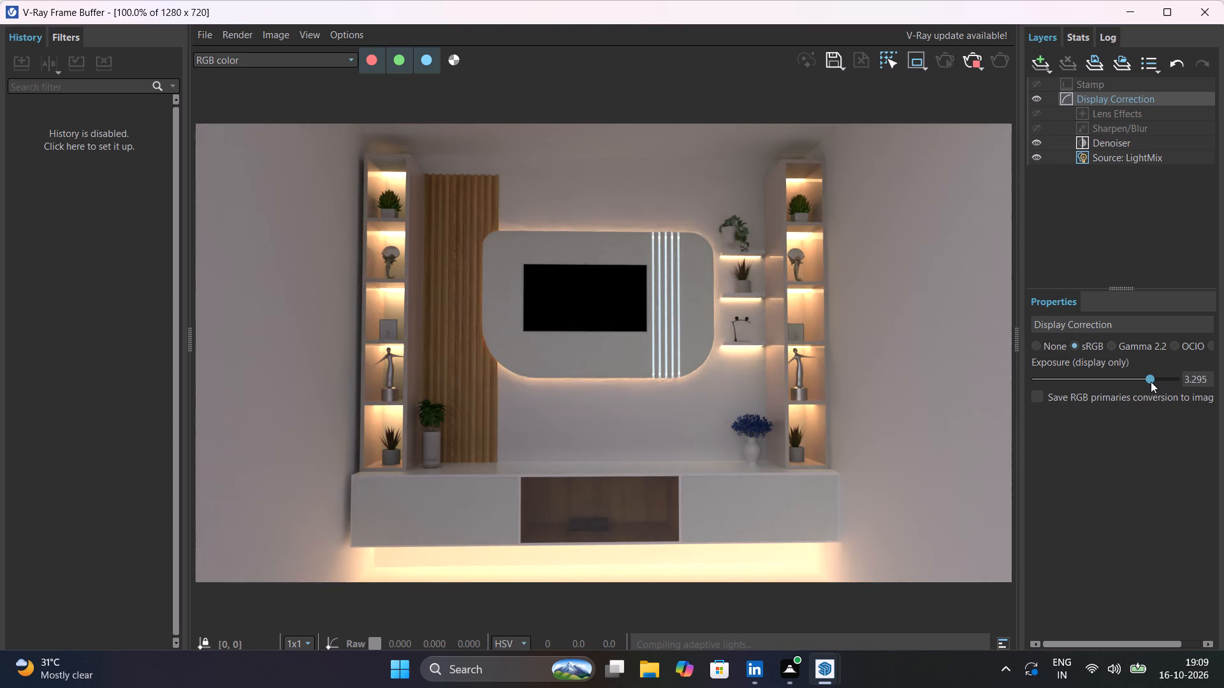
left_click(1138, 382)
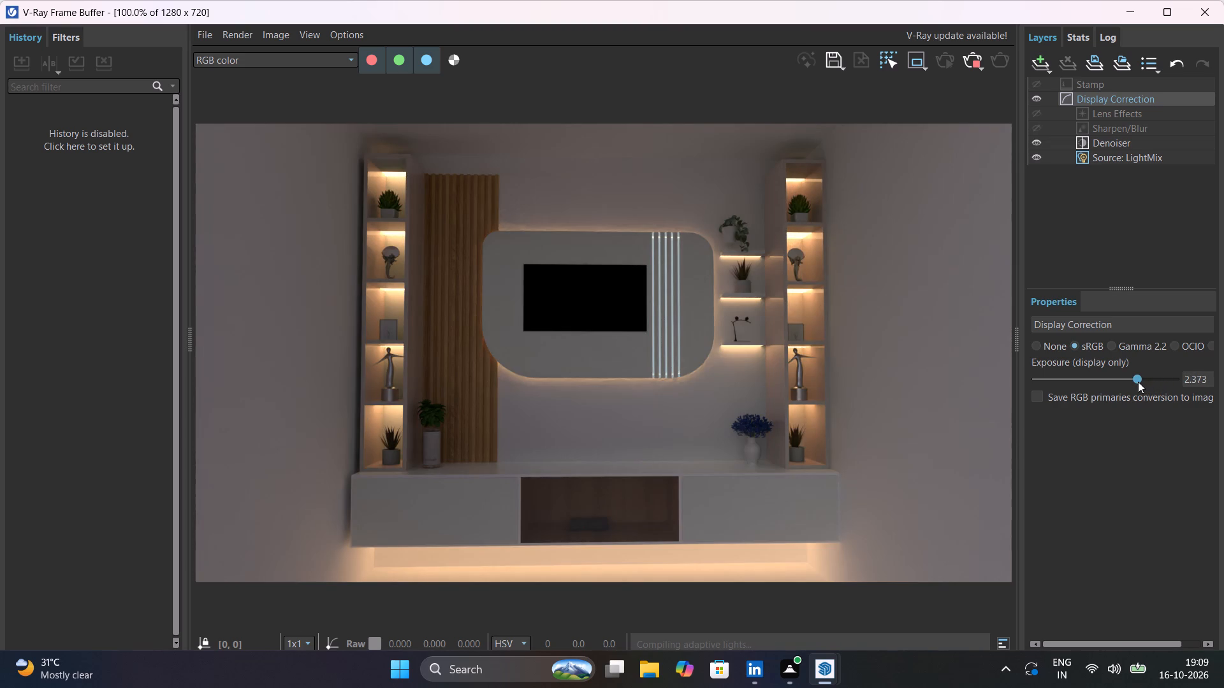
Try a LightMix intensity of 0.1 for Self Illumination, then set it to 2.
left_click(1153, 159)
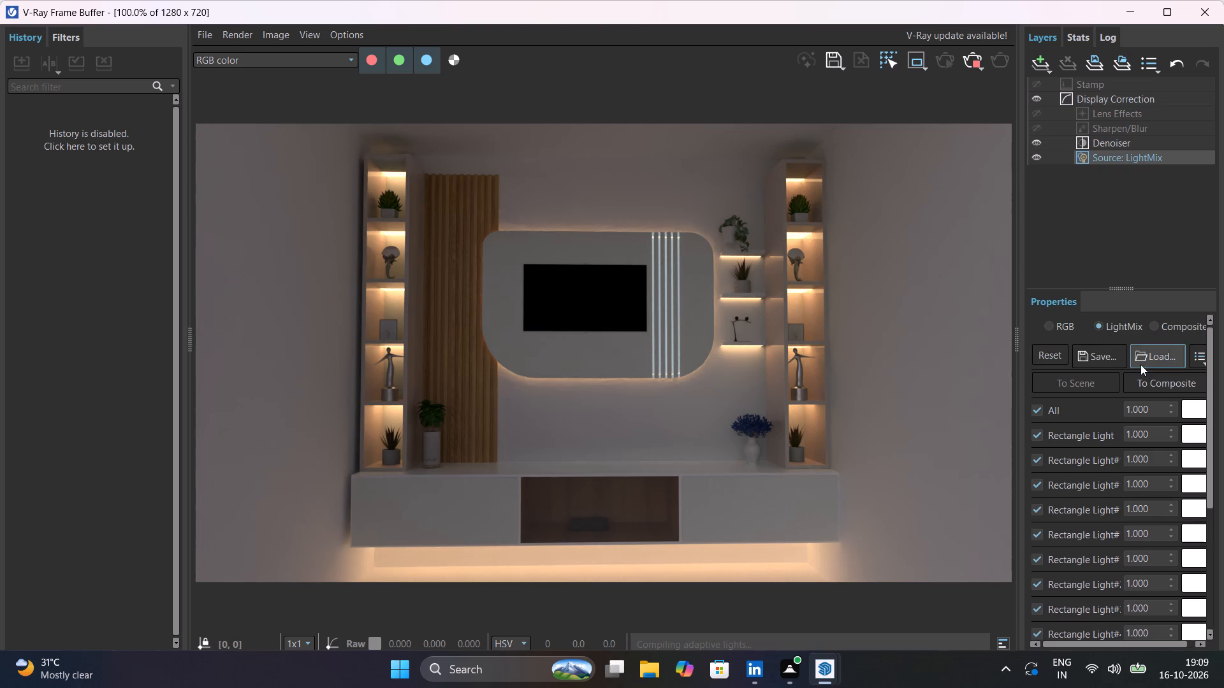
scroll(1140, 364, "down", 7)
scroll(1128, 547, "down", 1)
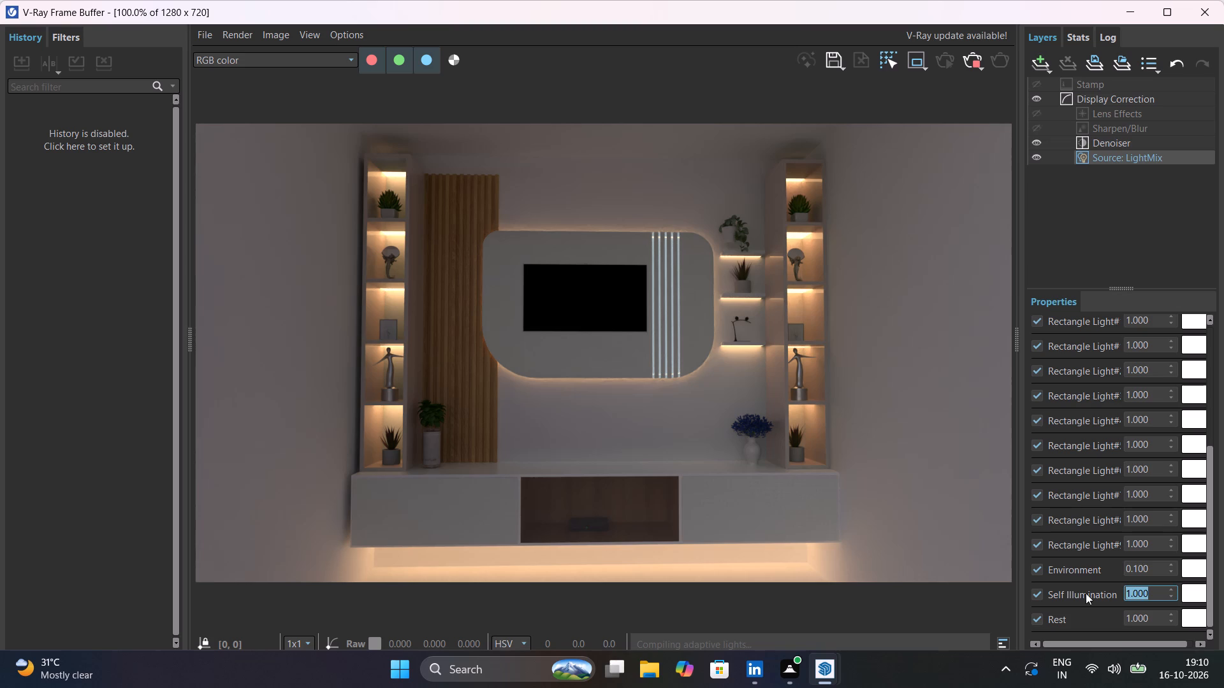
type("0.1")
key("Return")
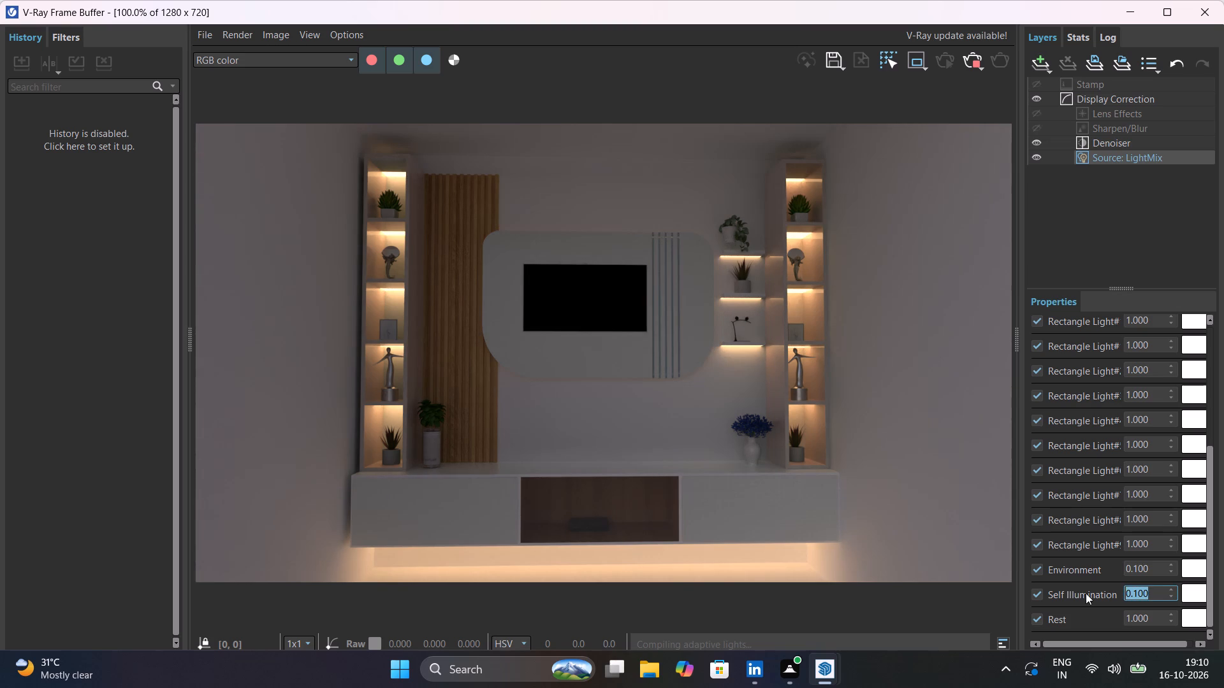
key("BackSpace")
key("2")
key("Return")
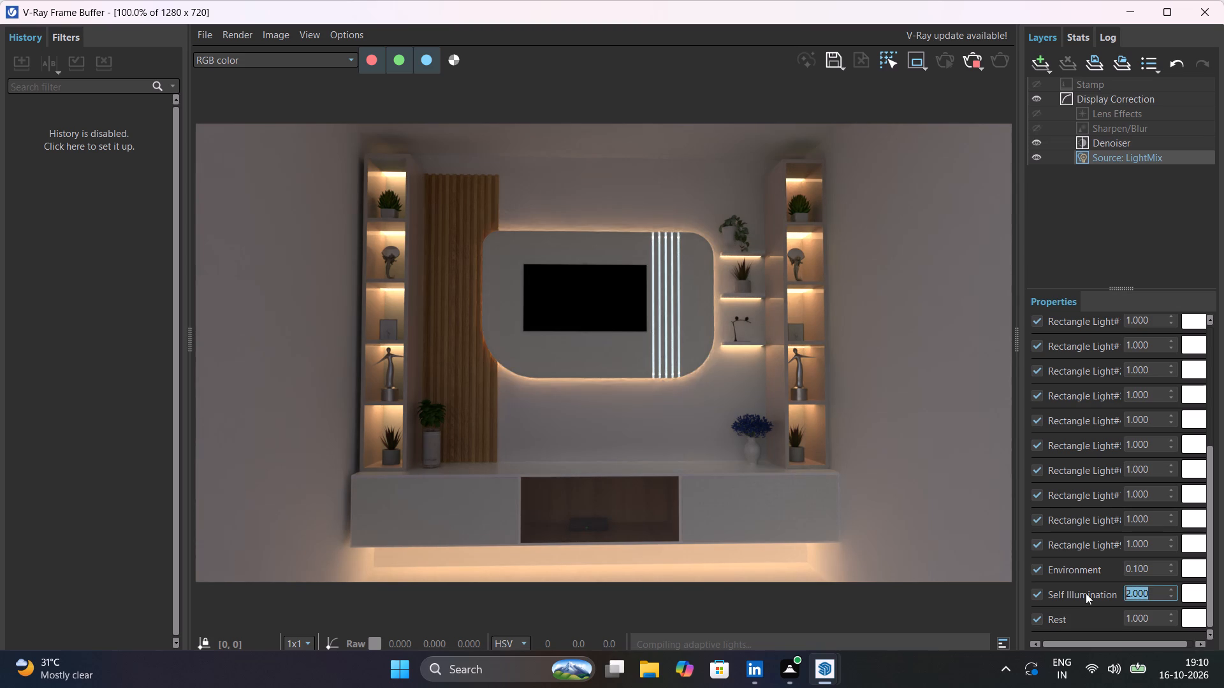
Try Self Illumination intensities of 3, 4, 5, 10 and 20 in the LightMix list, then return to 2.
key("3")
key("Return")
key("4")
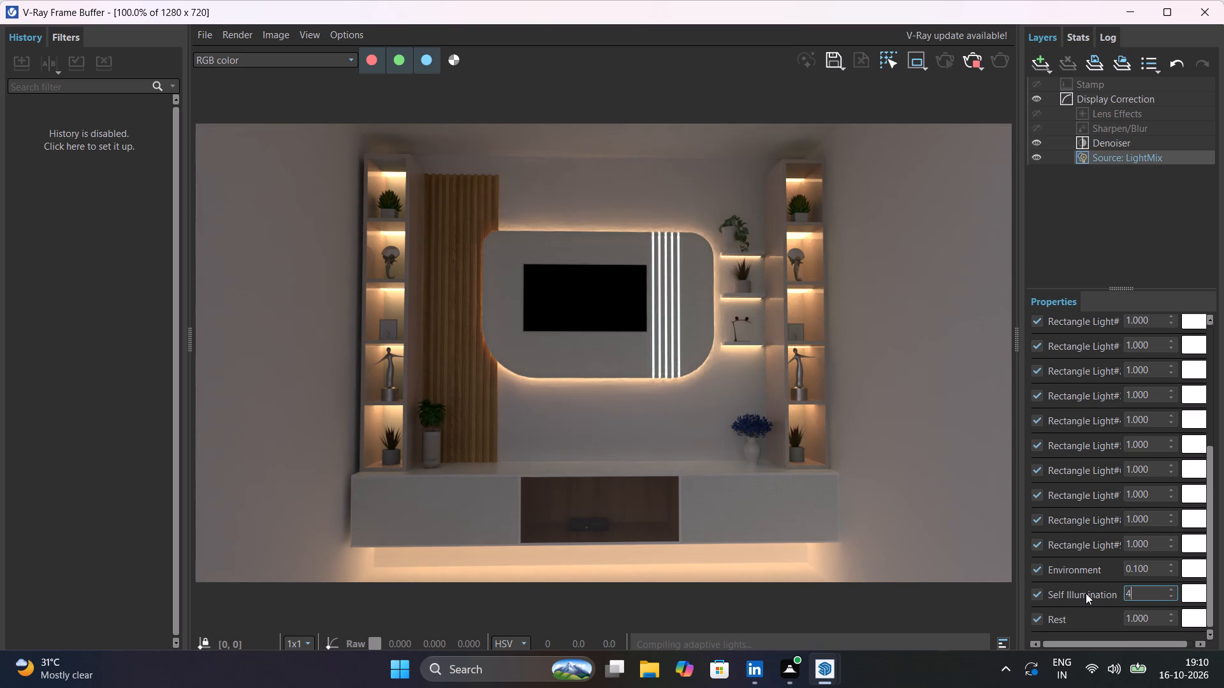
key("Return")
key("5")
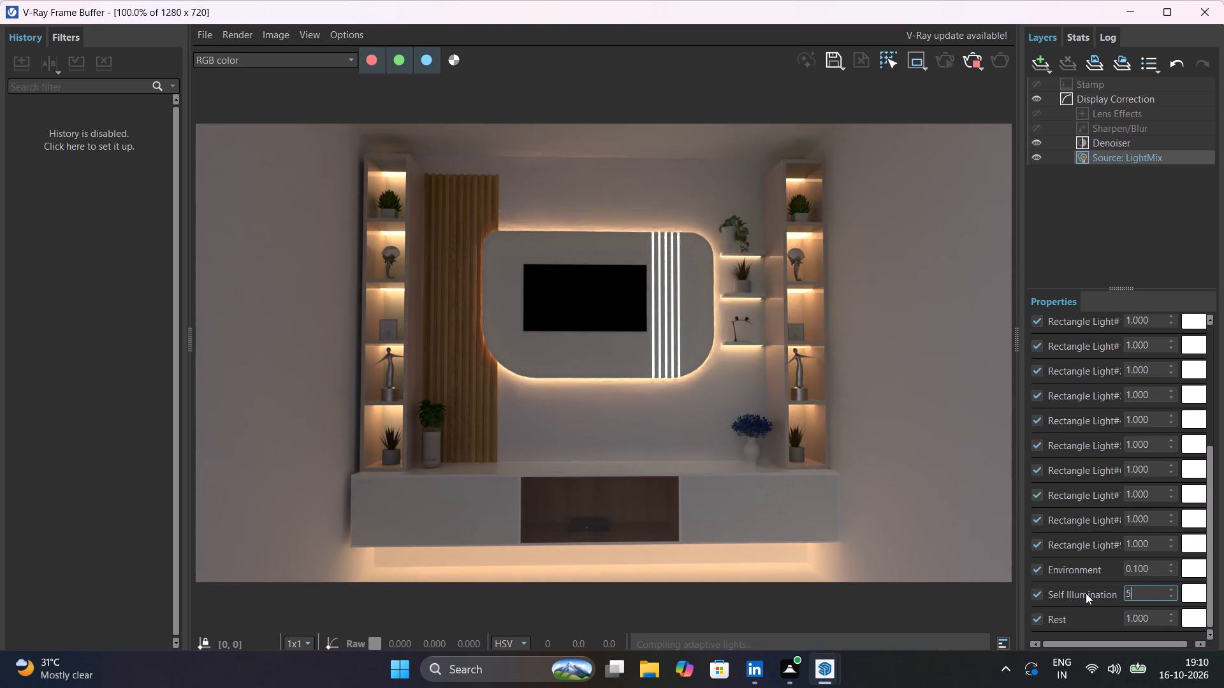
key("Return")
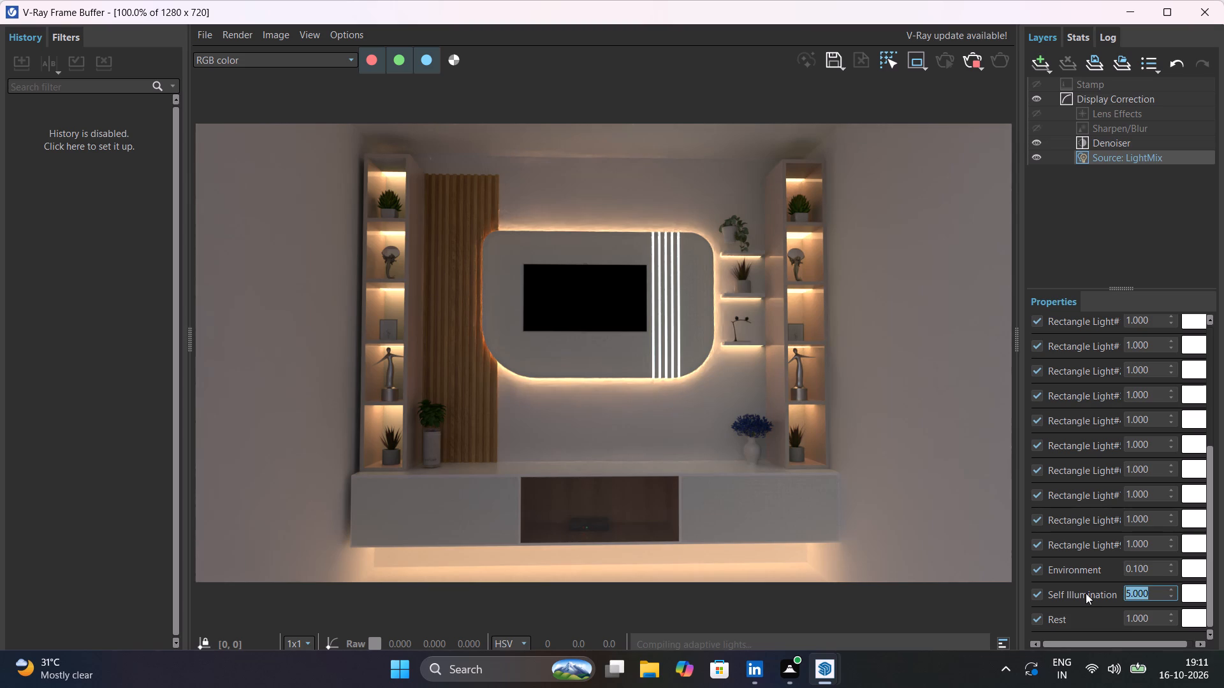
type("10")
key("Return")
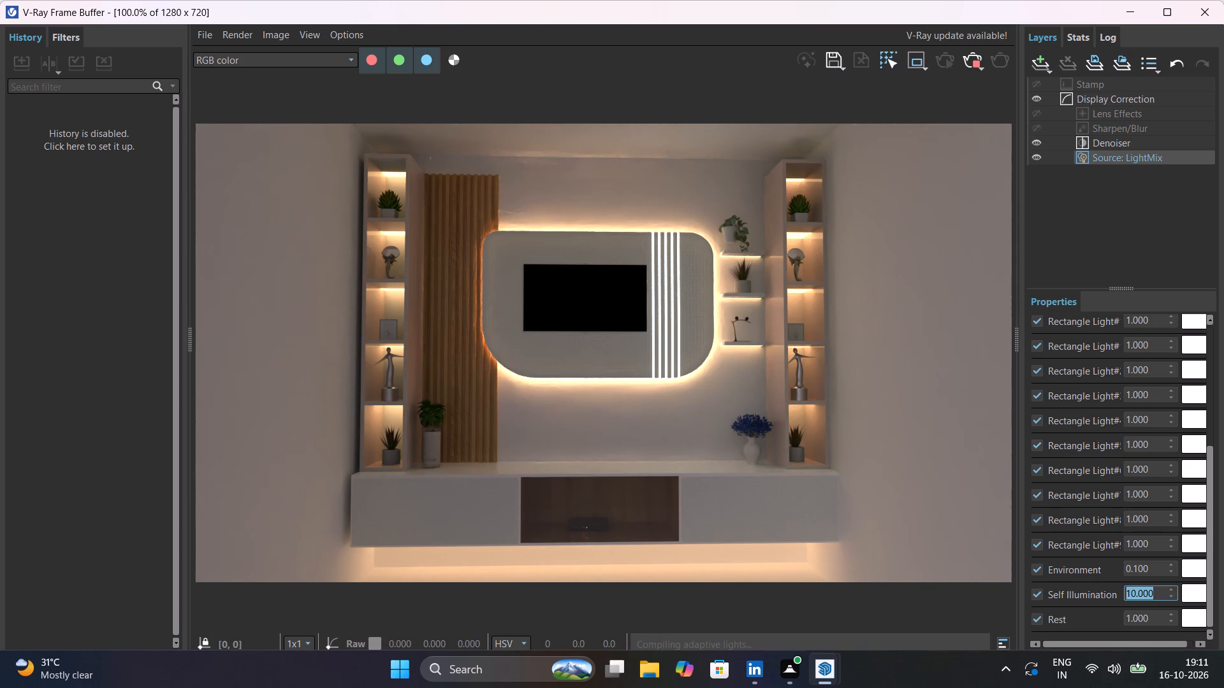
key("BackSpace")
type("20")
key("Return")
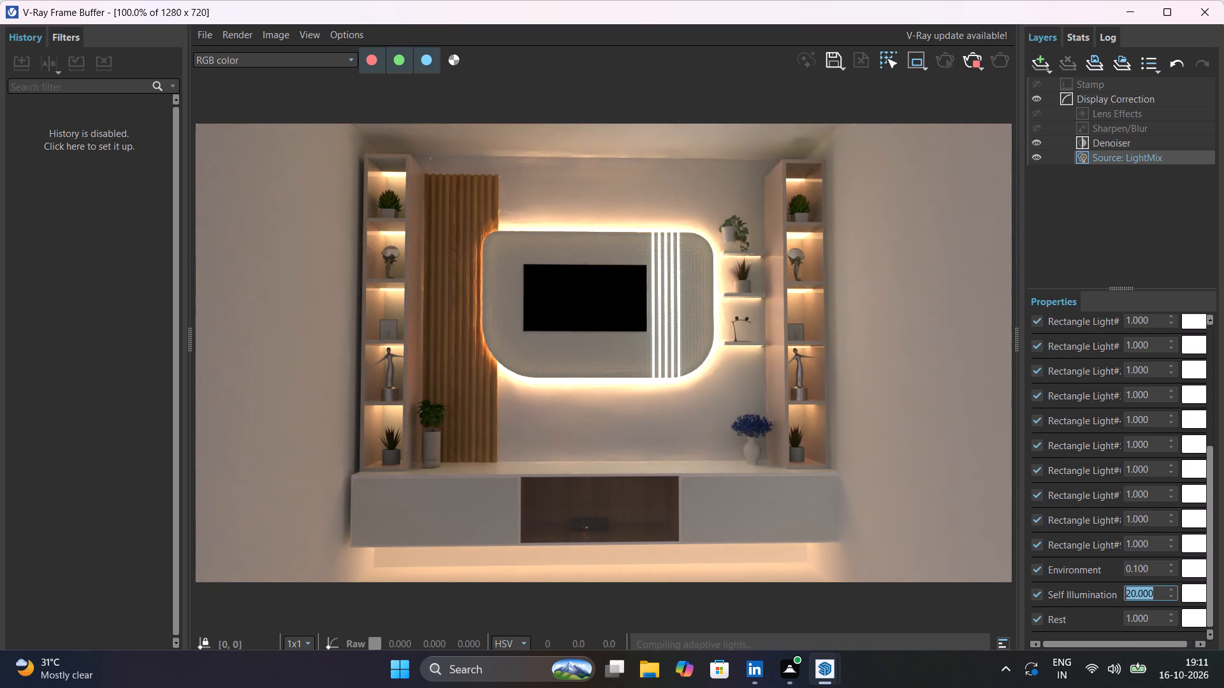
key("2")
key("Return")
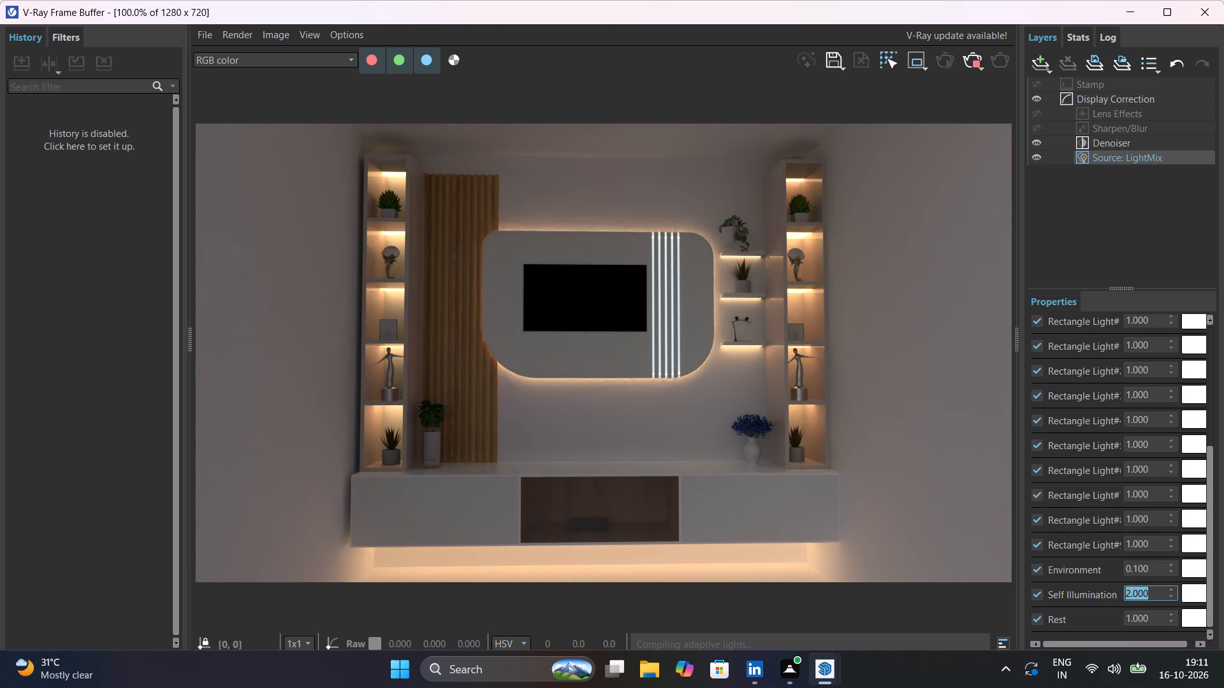
Try a LightMix intensity of 0.1 for the first Rectangle Light in the list, then set it to 0.5.
scroll(1163, 395, "up", 5)
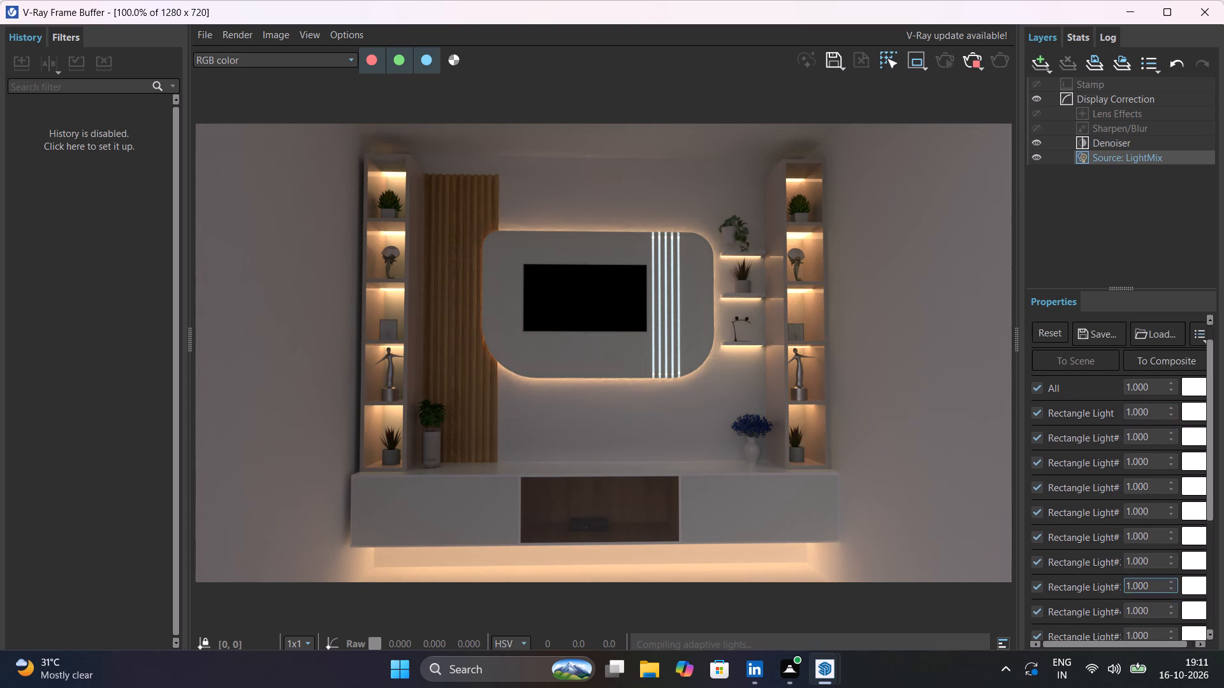
left_click_drag(1162, 408, 1116, 415)
key("BackSpace")
key("BackSpace")
key("BackSpace")
key("BackSpace")
key("BackSpace")
key("BackSpace")
type("0.1")
key("Return")
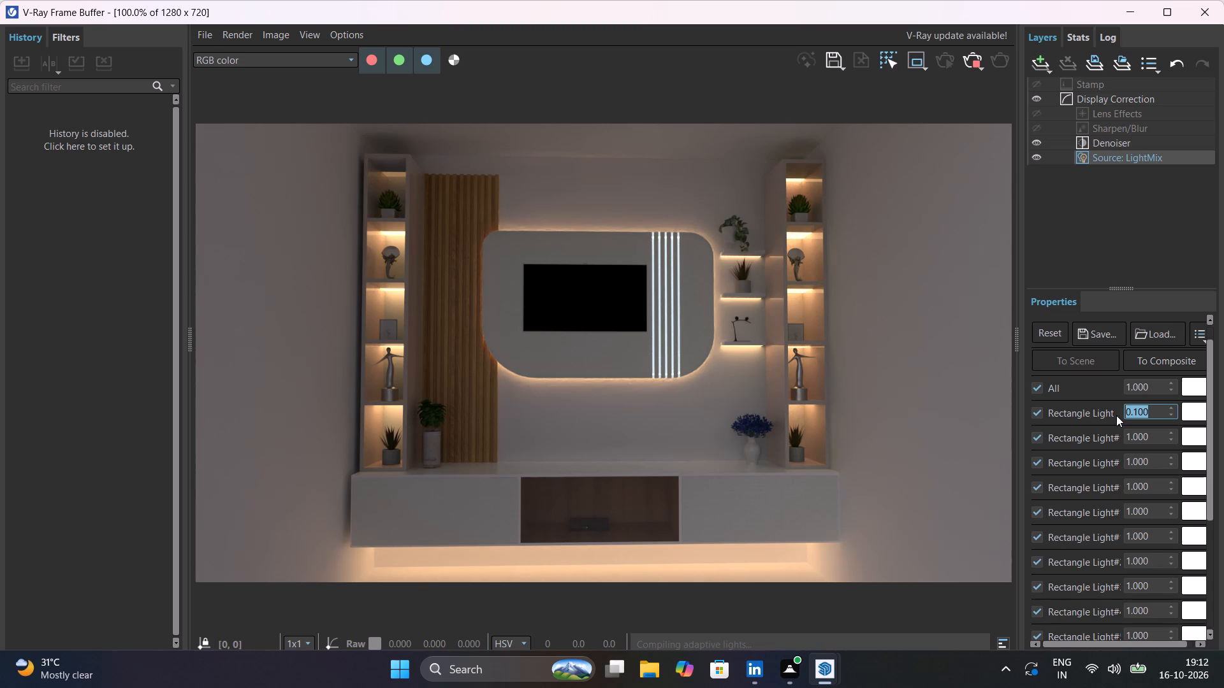
type("0.5")
key("Return")
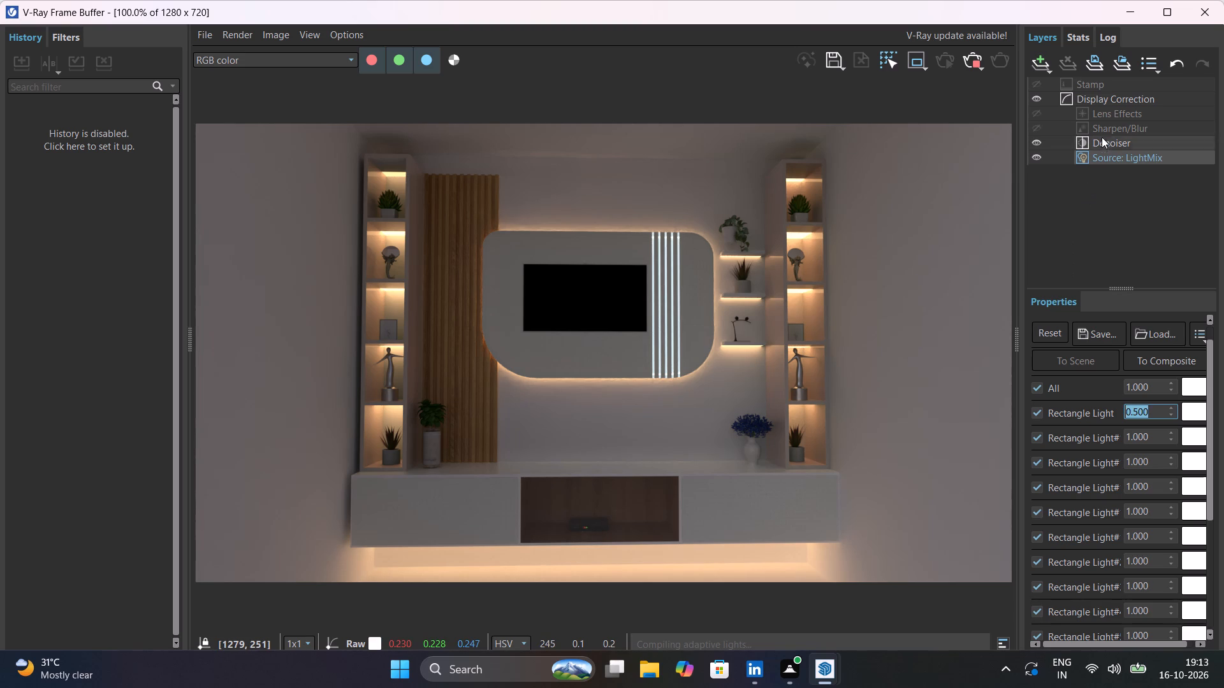
Brighten the Display Correction exposure in stages through 2.926 and 3.618 to 4.171.
left_click(1119, 93)
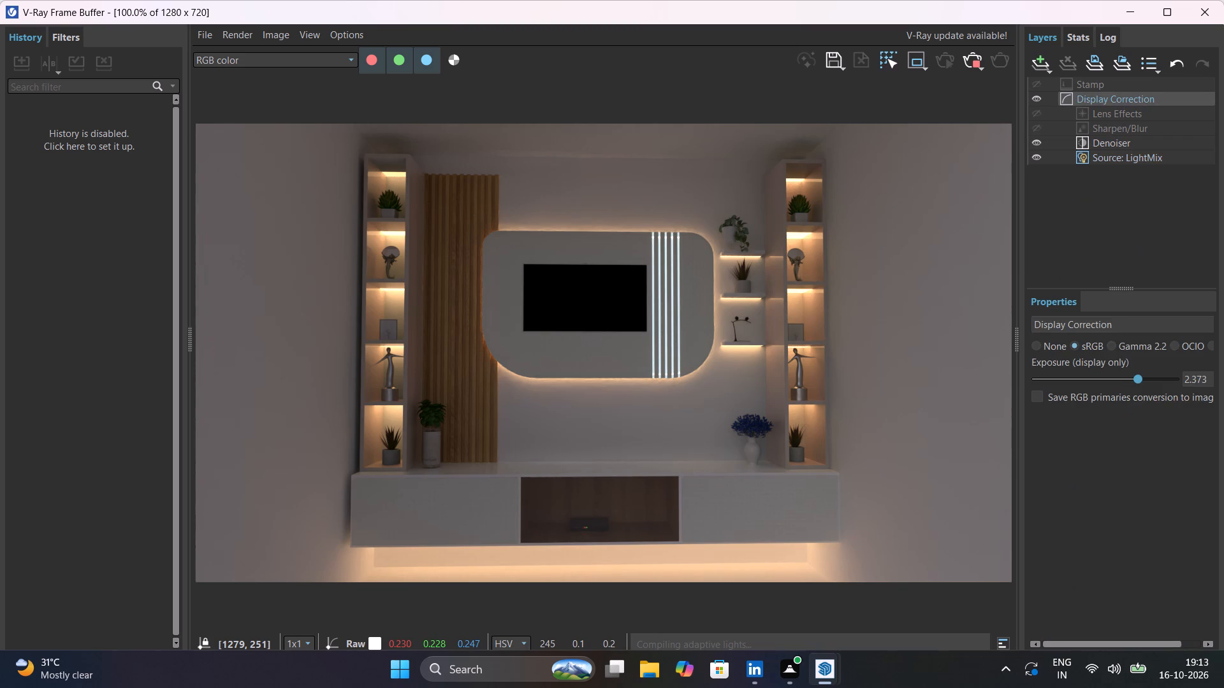
left_click(1146, 377)
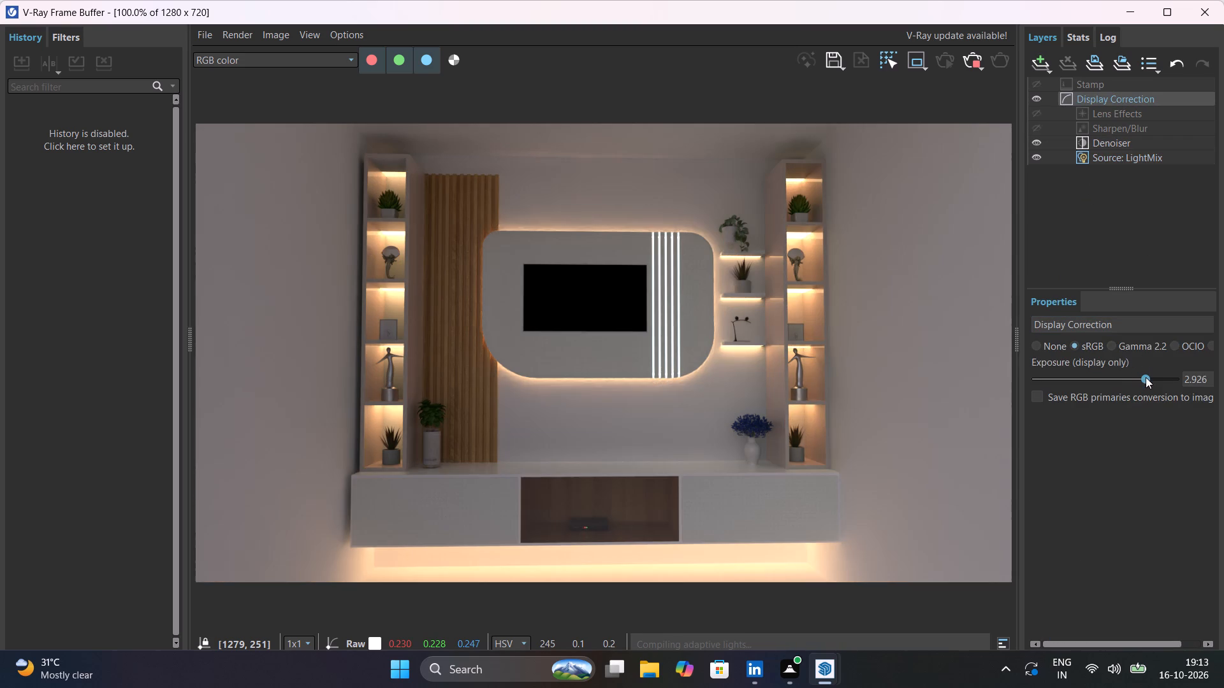
left_click(1155, 380)
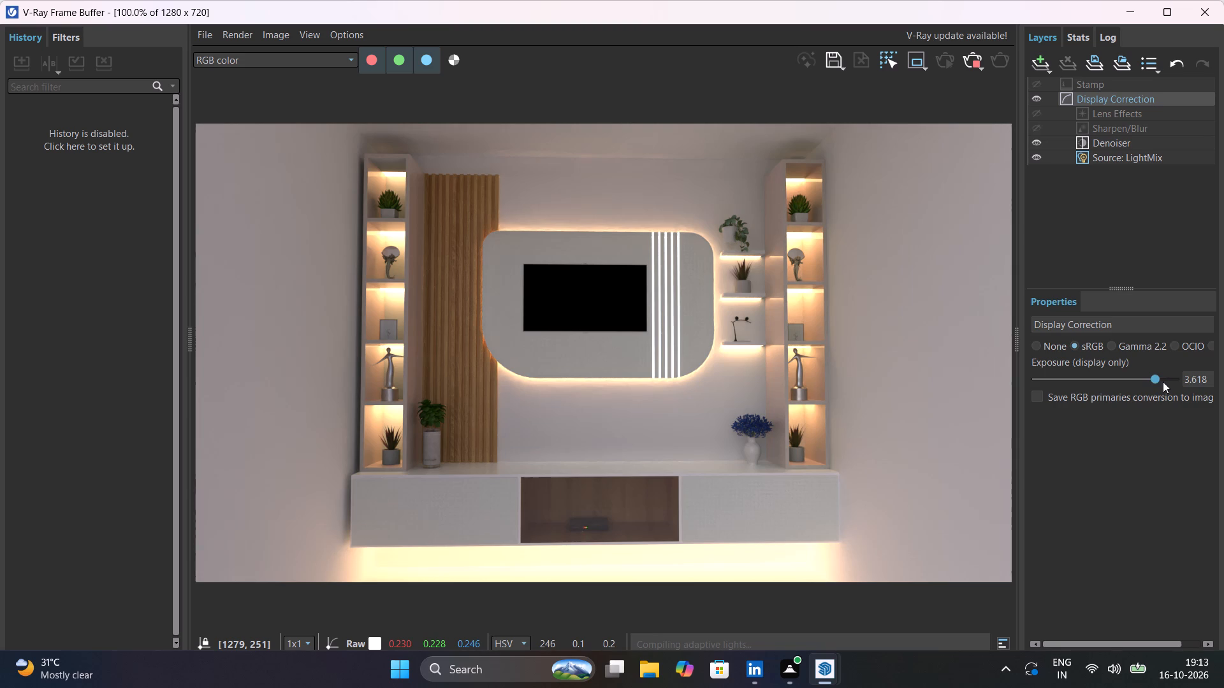
left_click(1163, 382)
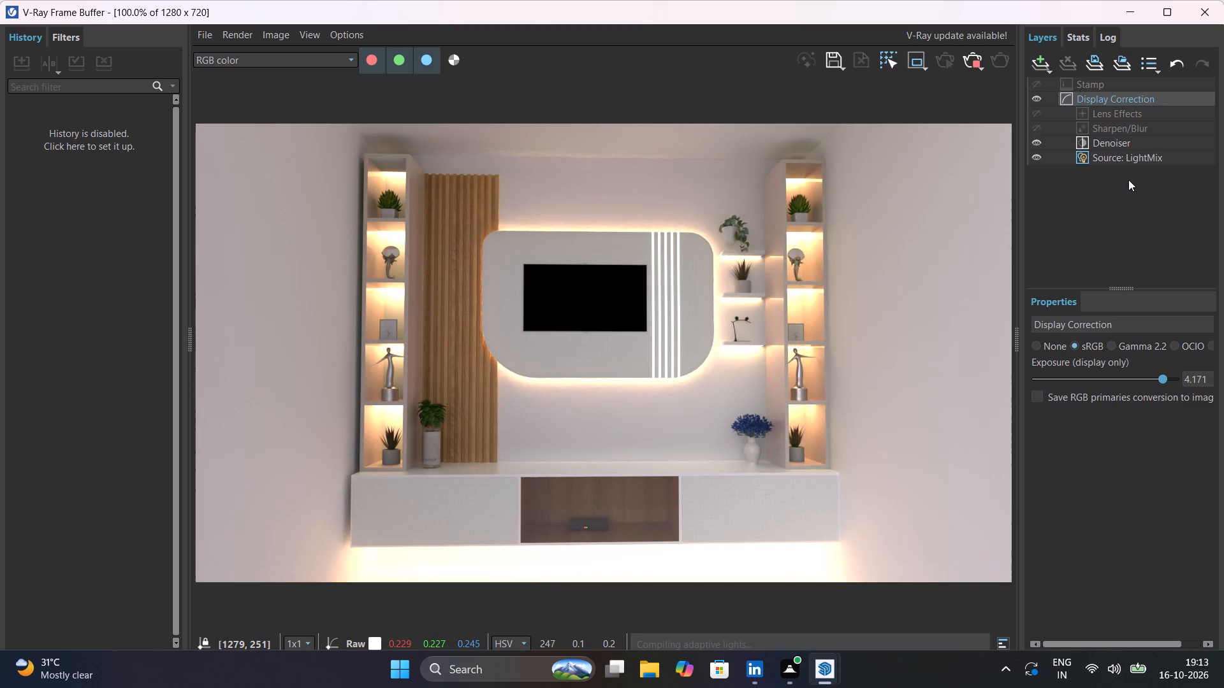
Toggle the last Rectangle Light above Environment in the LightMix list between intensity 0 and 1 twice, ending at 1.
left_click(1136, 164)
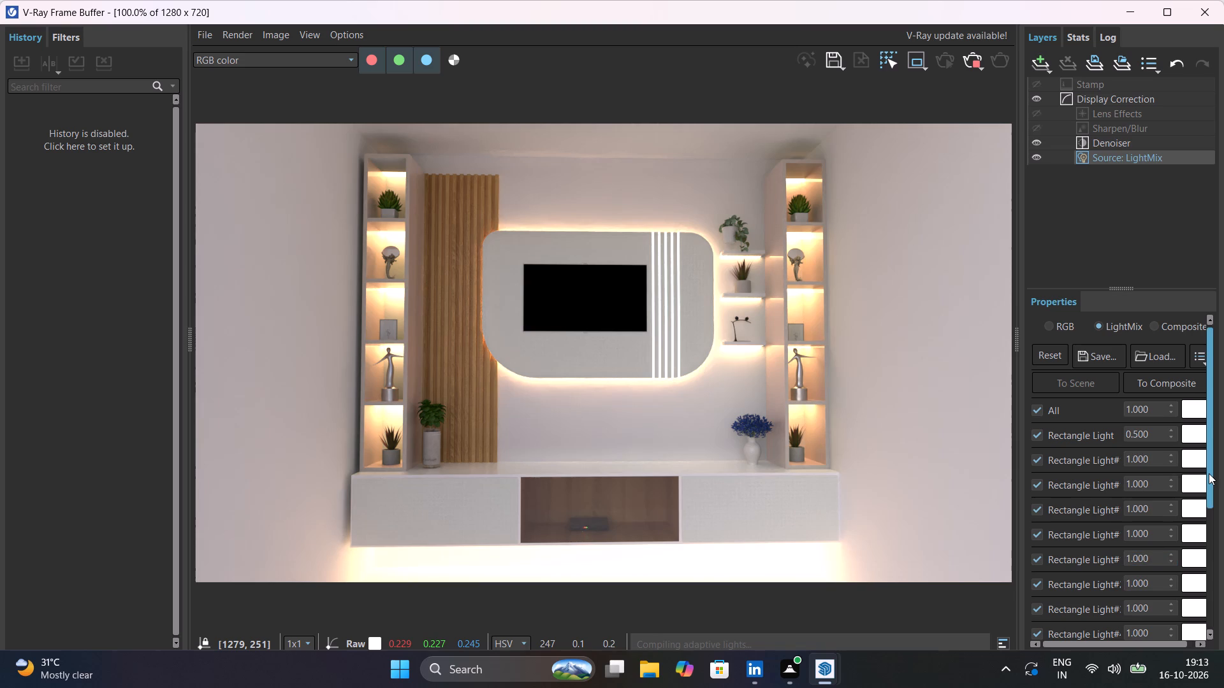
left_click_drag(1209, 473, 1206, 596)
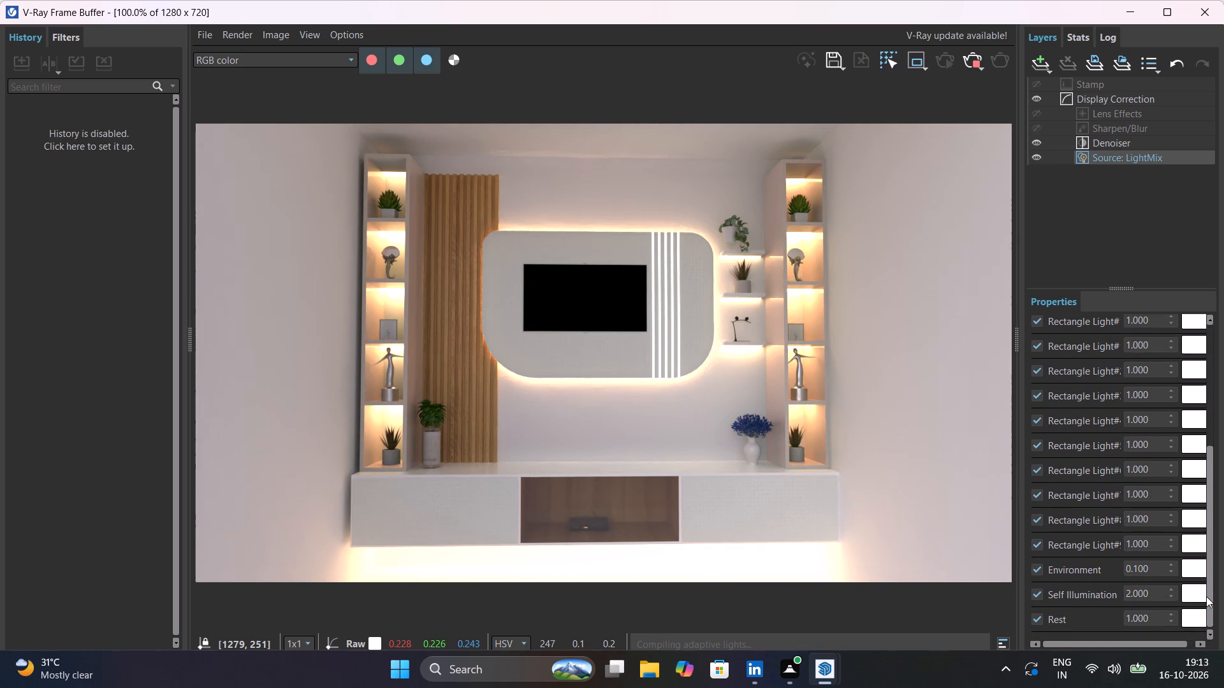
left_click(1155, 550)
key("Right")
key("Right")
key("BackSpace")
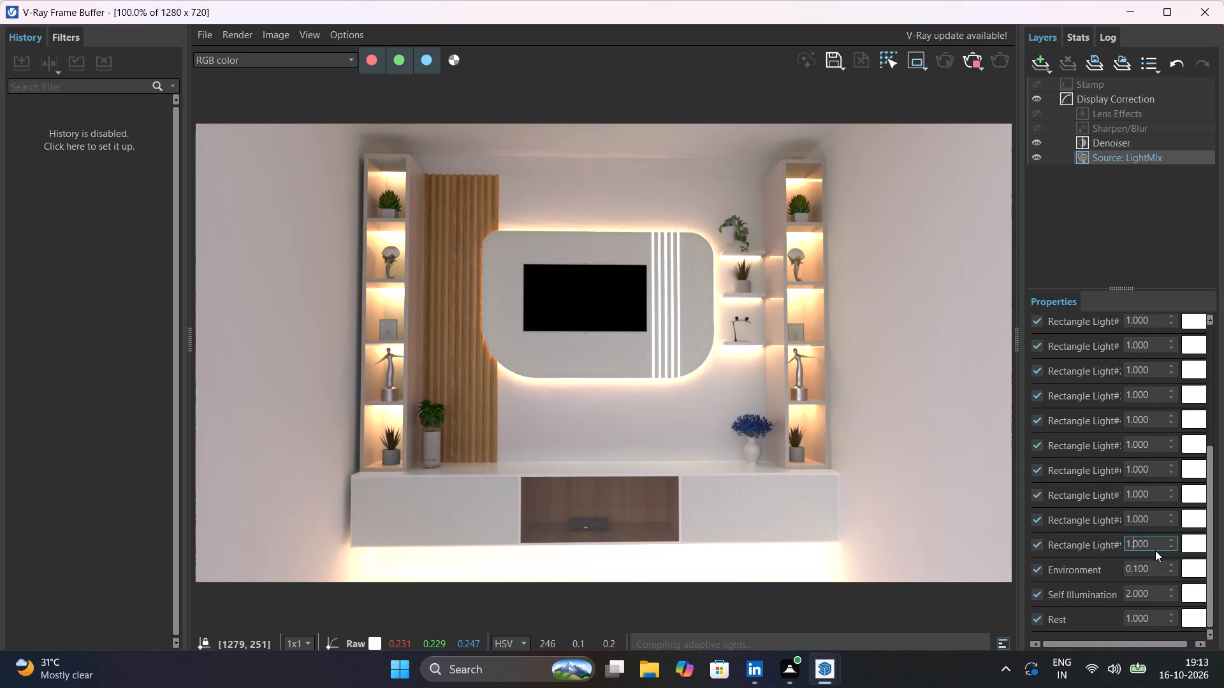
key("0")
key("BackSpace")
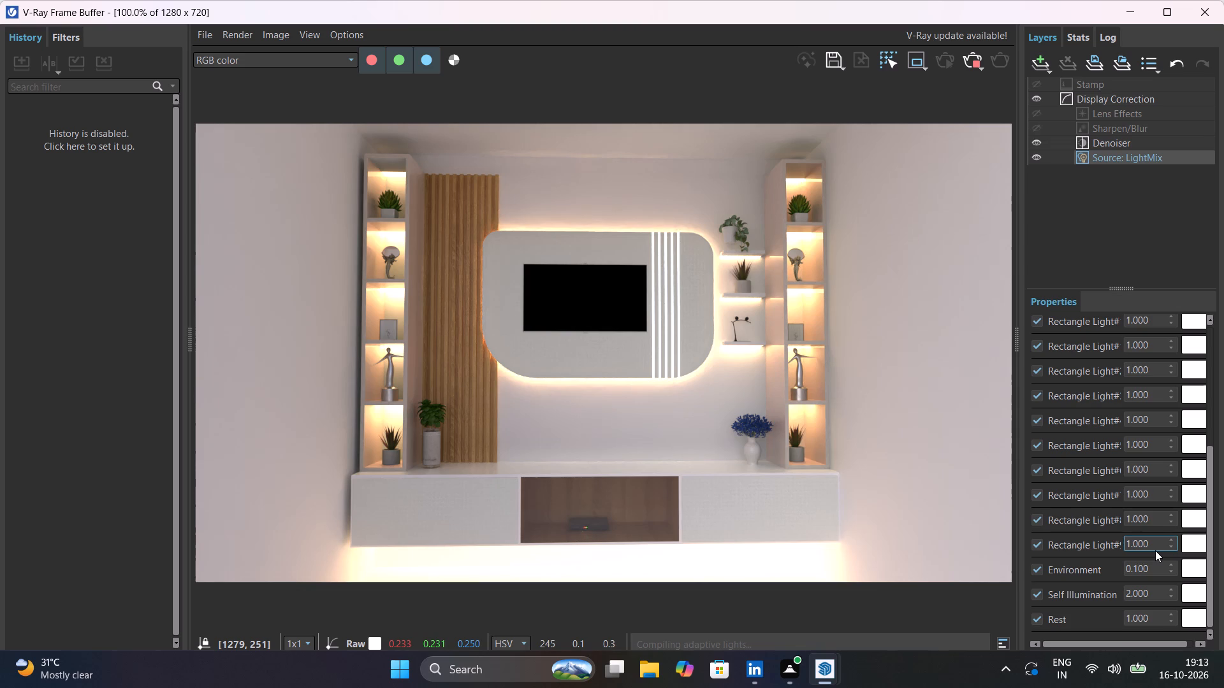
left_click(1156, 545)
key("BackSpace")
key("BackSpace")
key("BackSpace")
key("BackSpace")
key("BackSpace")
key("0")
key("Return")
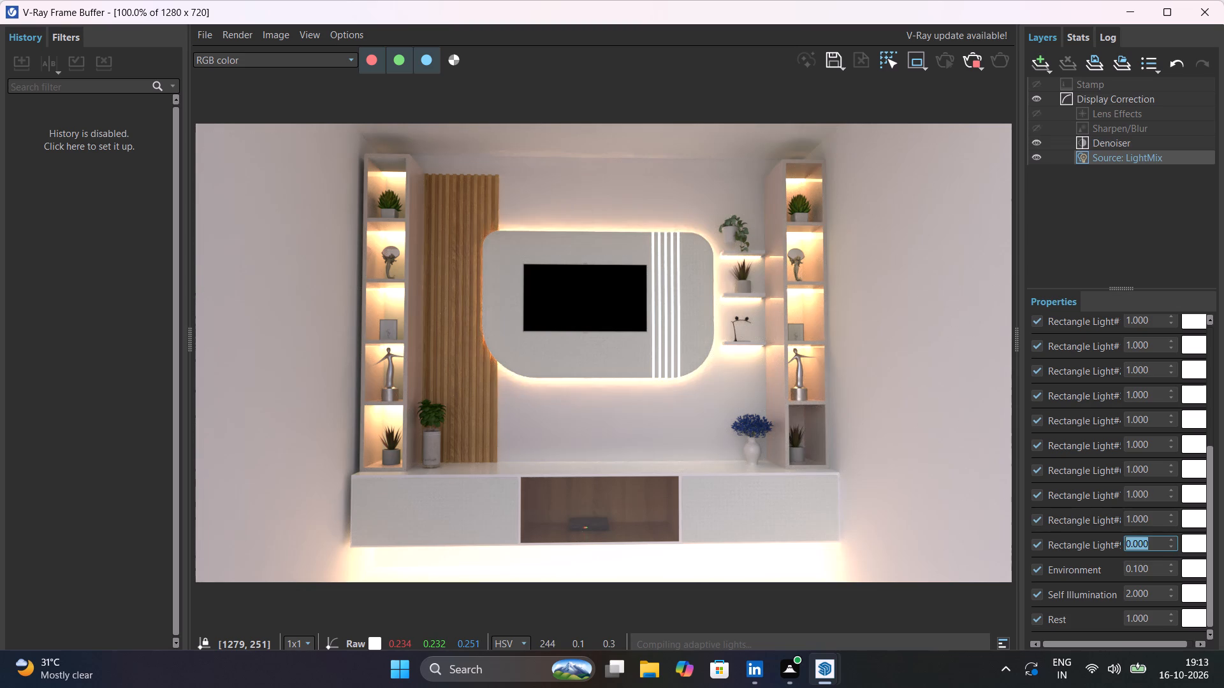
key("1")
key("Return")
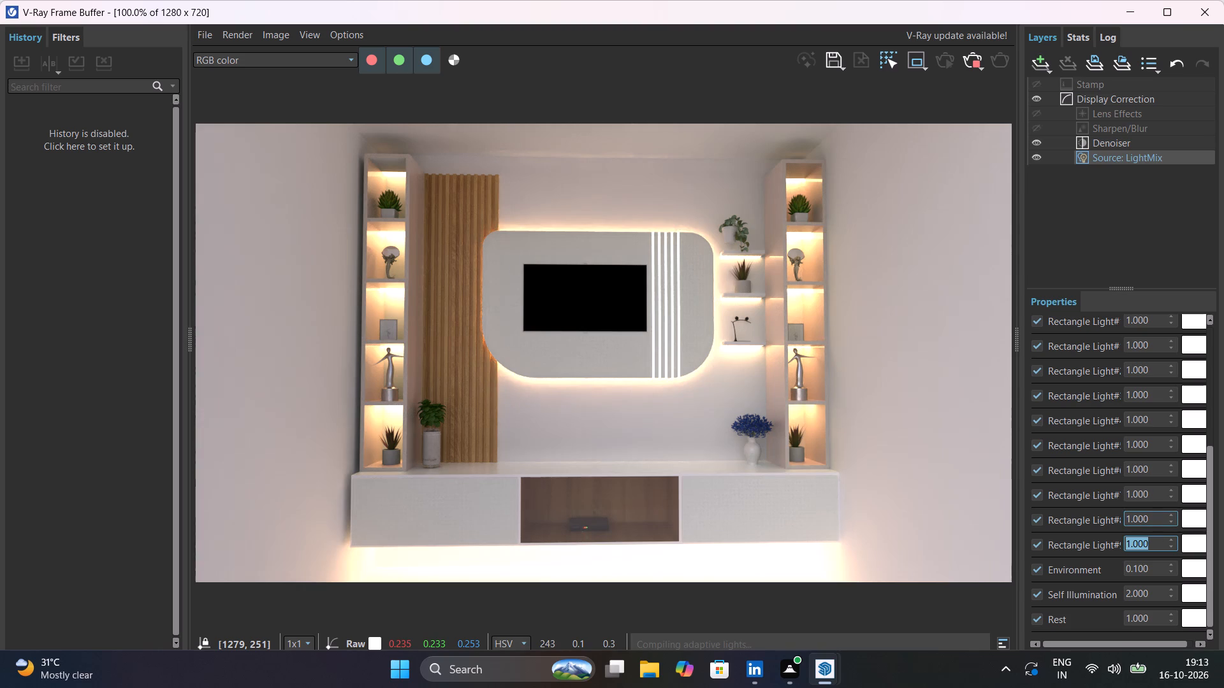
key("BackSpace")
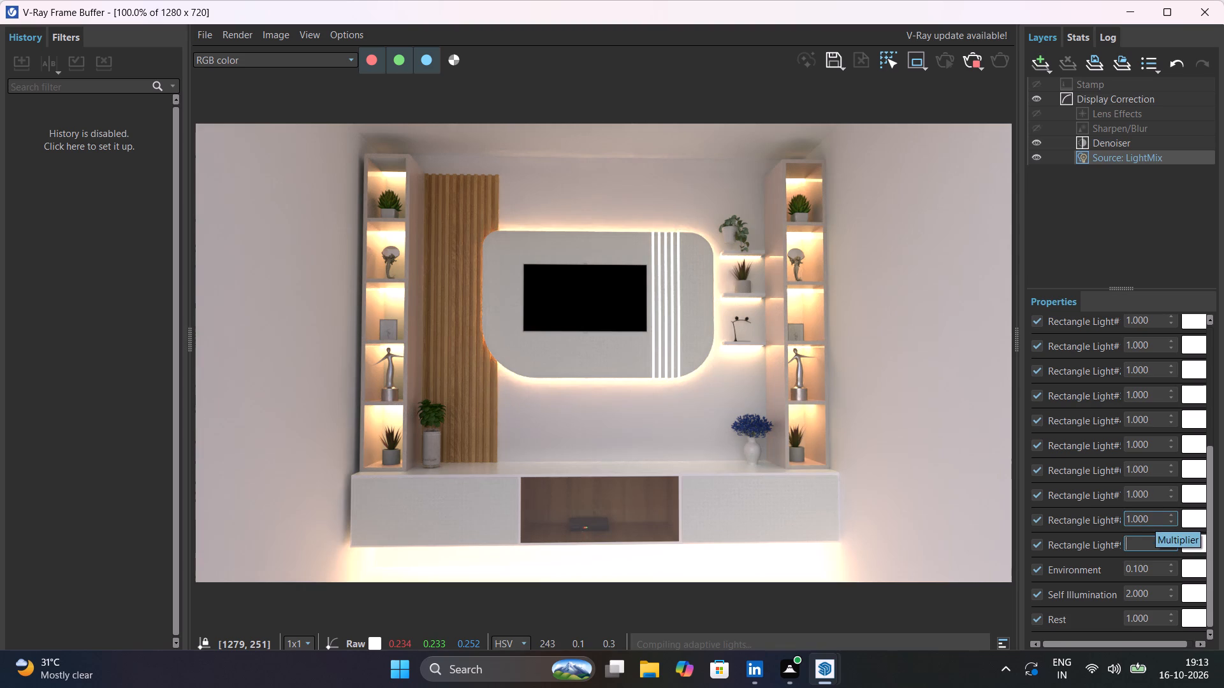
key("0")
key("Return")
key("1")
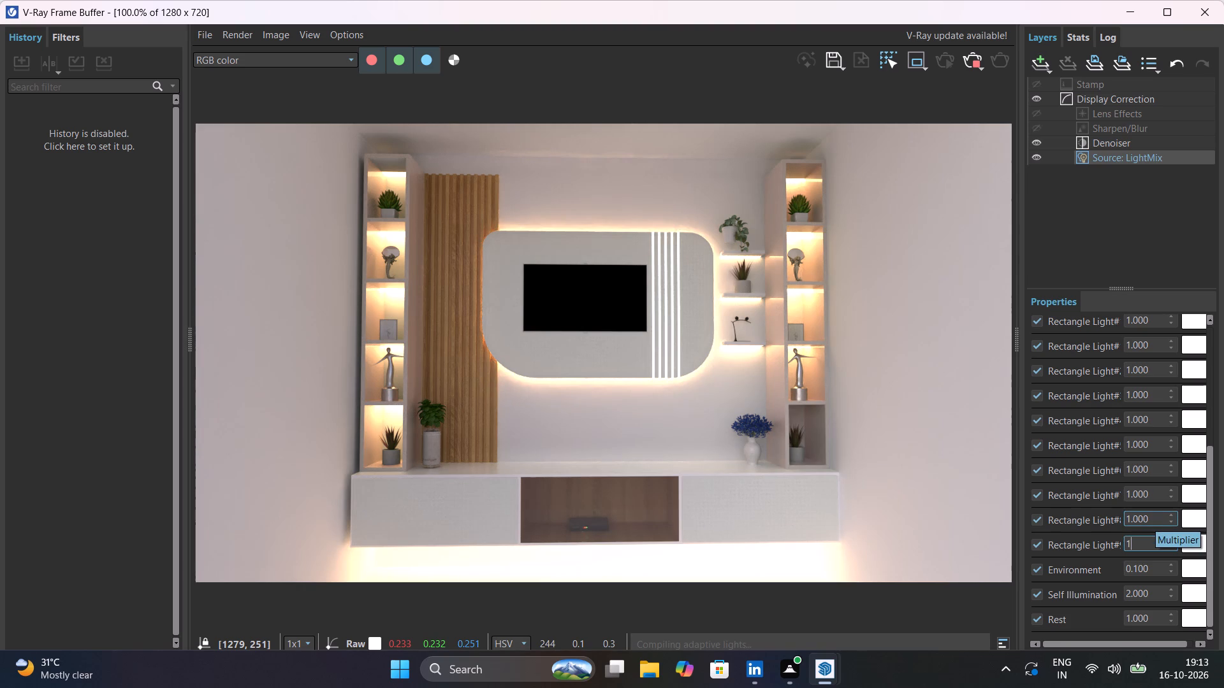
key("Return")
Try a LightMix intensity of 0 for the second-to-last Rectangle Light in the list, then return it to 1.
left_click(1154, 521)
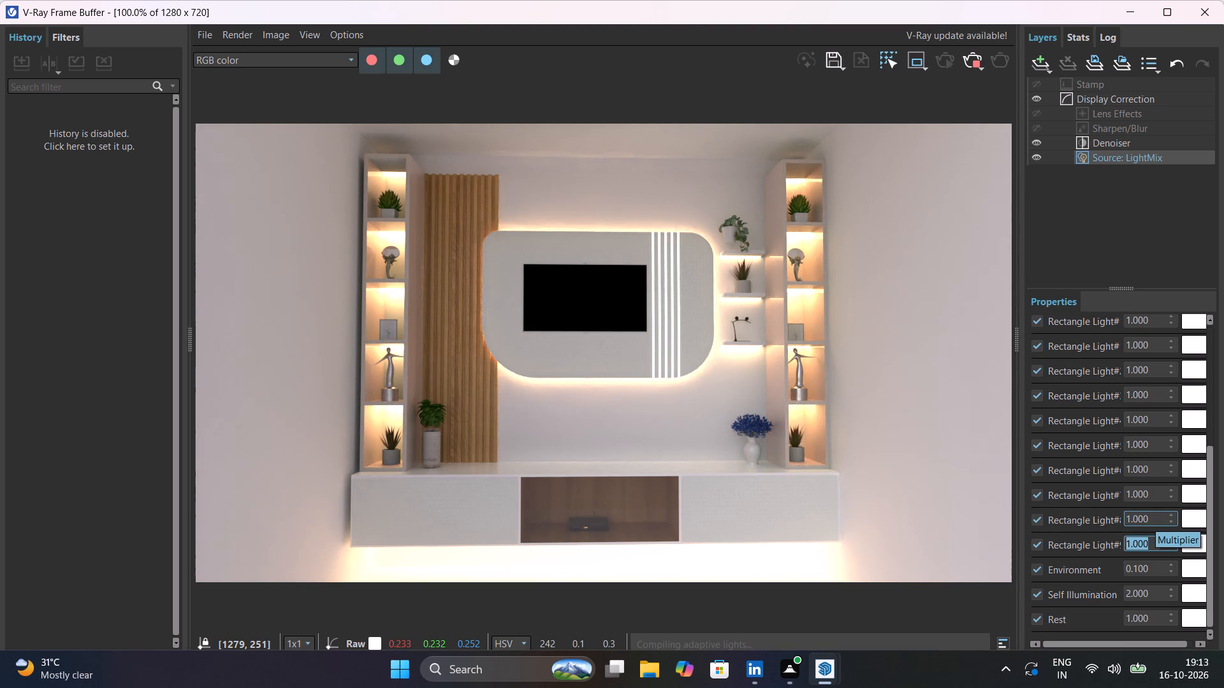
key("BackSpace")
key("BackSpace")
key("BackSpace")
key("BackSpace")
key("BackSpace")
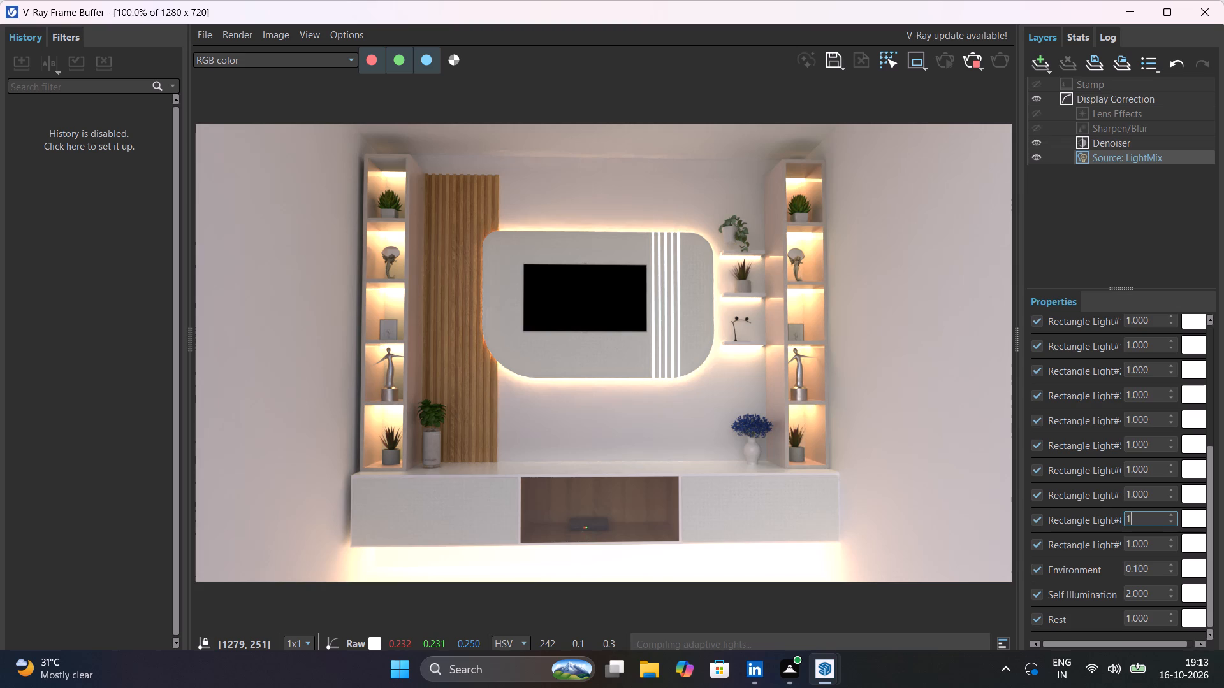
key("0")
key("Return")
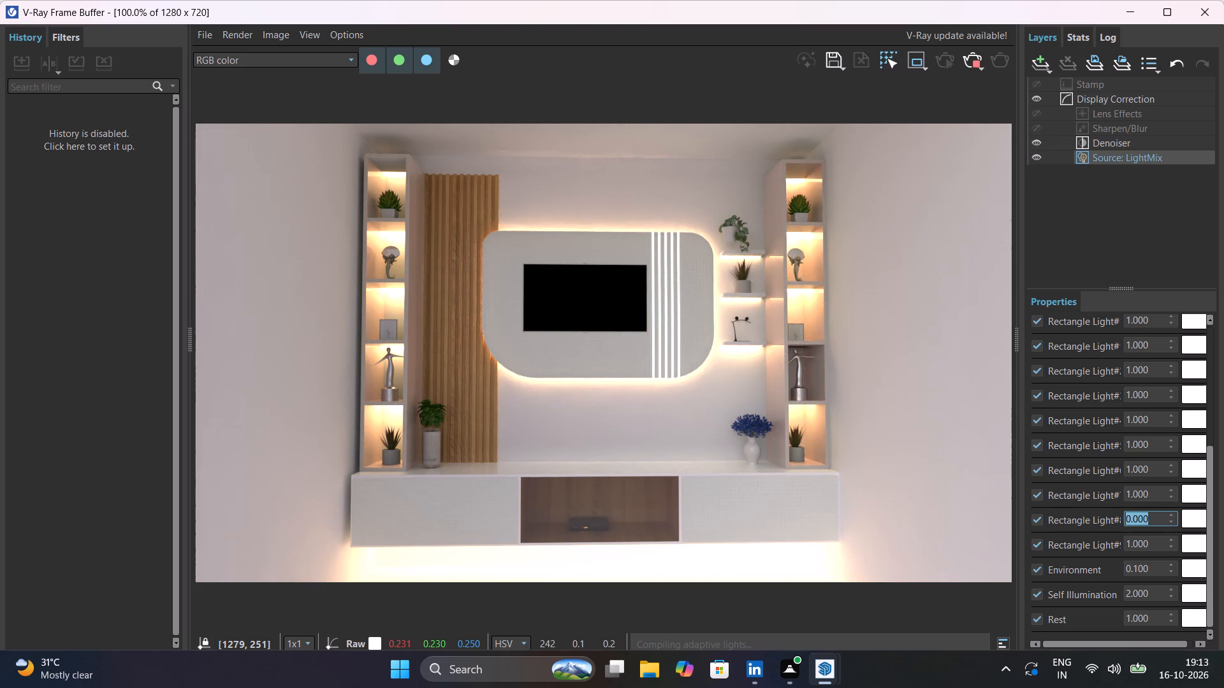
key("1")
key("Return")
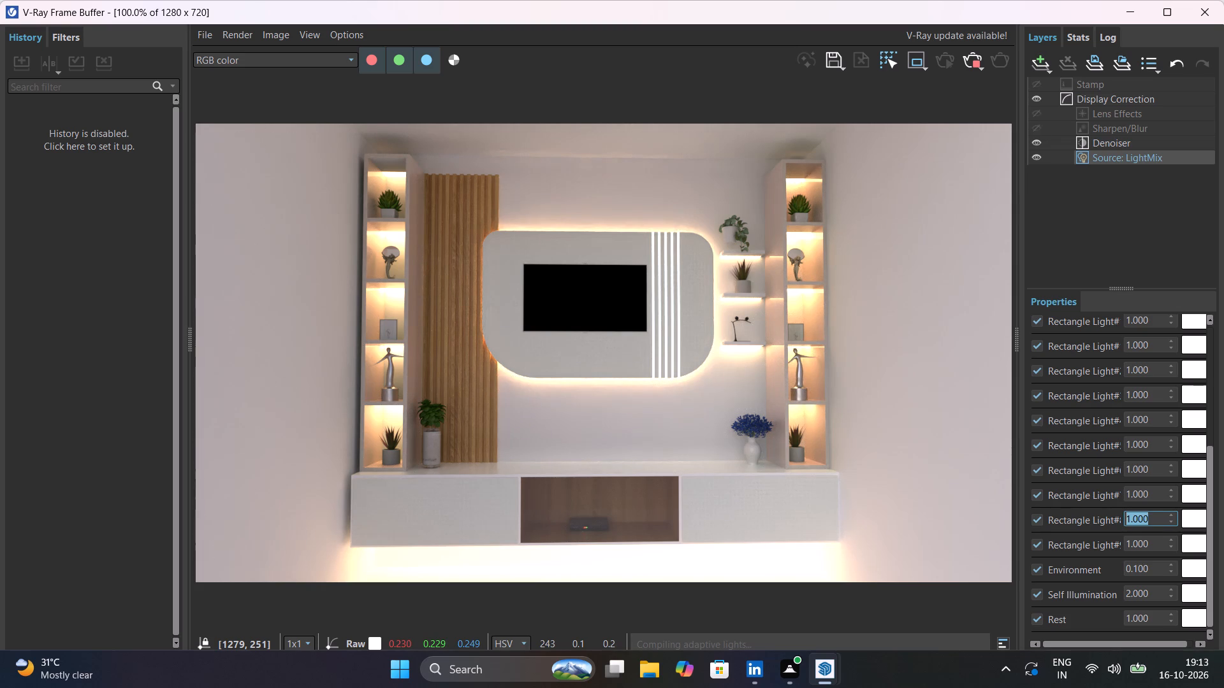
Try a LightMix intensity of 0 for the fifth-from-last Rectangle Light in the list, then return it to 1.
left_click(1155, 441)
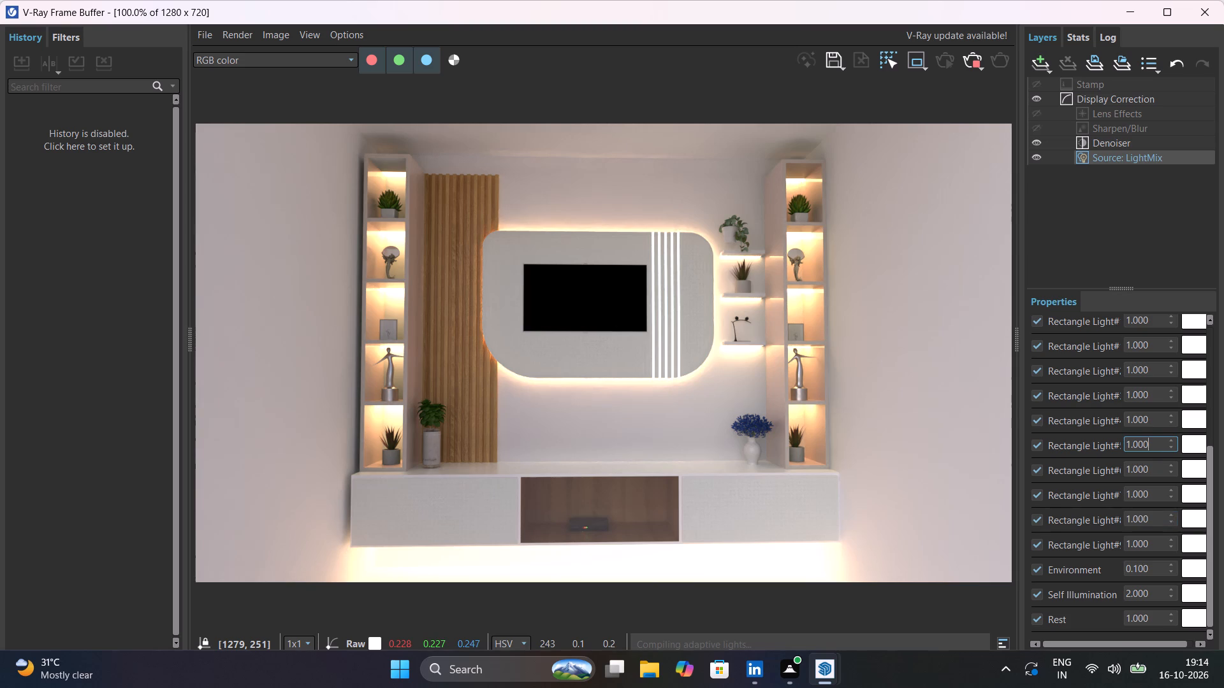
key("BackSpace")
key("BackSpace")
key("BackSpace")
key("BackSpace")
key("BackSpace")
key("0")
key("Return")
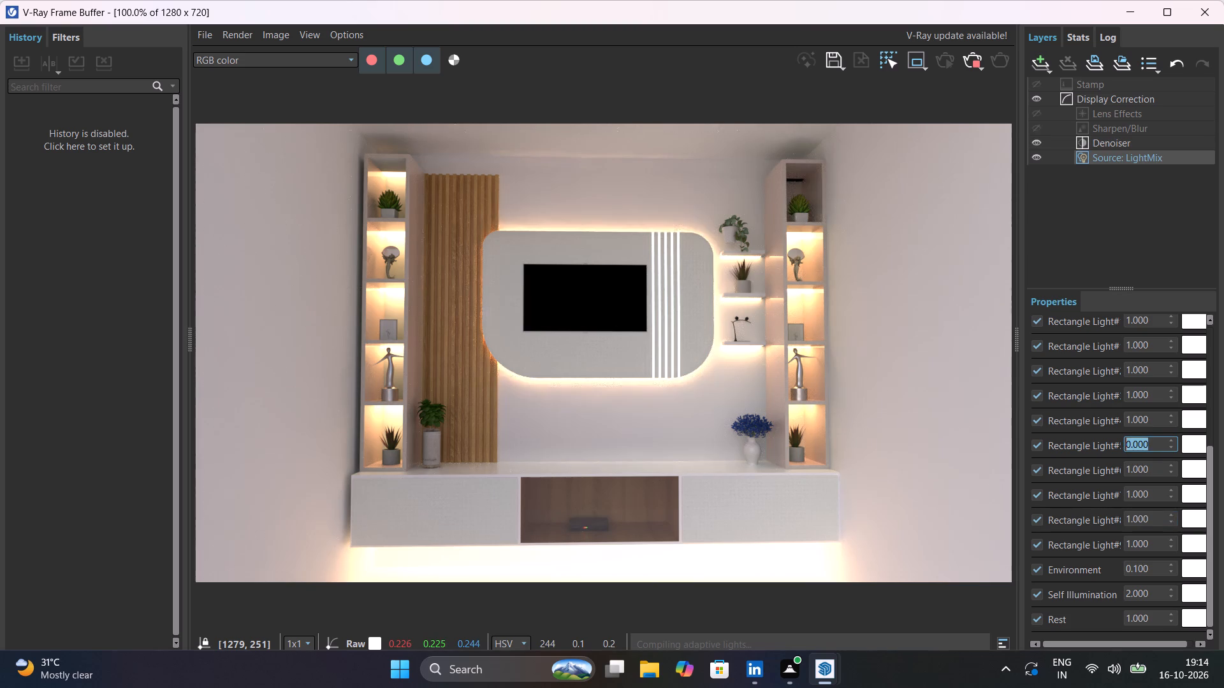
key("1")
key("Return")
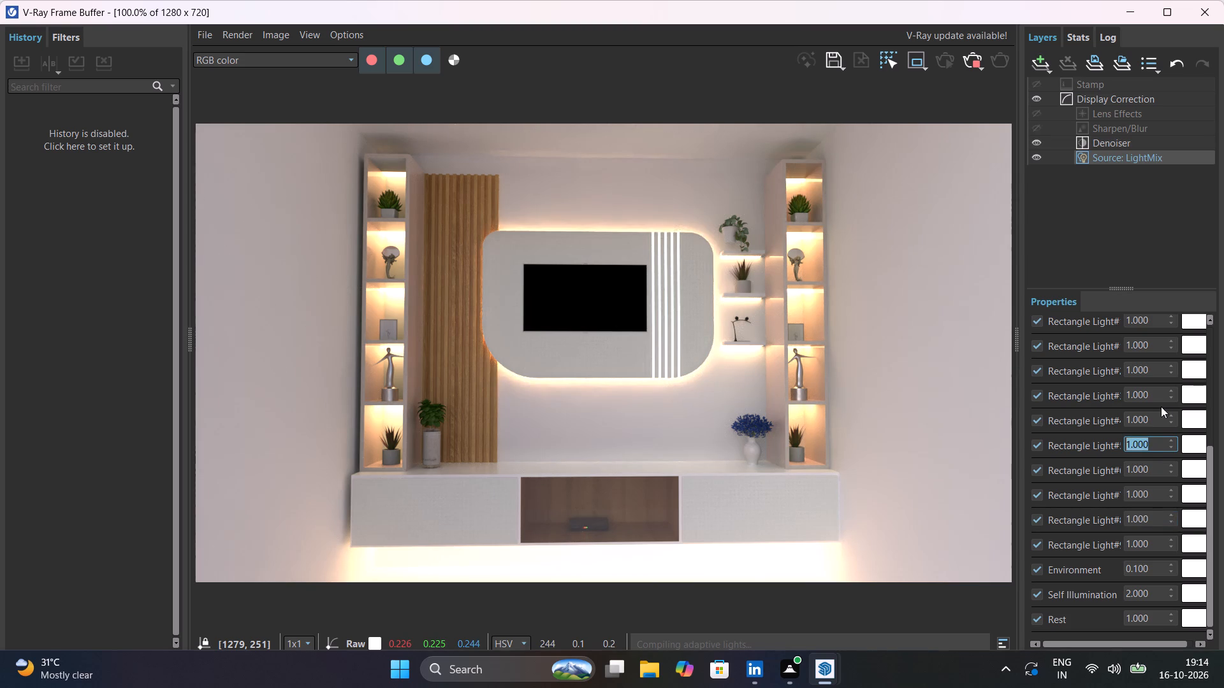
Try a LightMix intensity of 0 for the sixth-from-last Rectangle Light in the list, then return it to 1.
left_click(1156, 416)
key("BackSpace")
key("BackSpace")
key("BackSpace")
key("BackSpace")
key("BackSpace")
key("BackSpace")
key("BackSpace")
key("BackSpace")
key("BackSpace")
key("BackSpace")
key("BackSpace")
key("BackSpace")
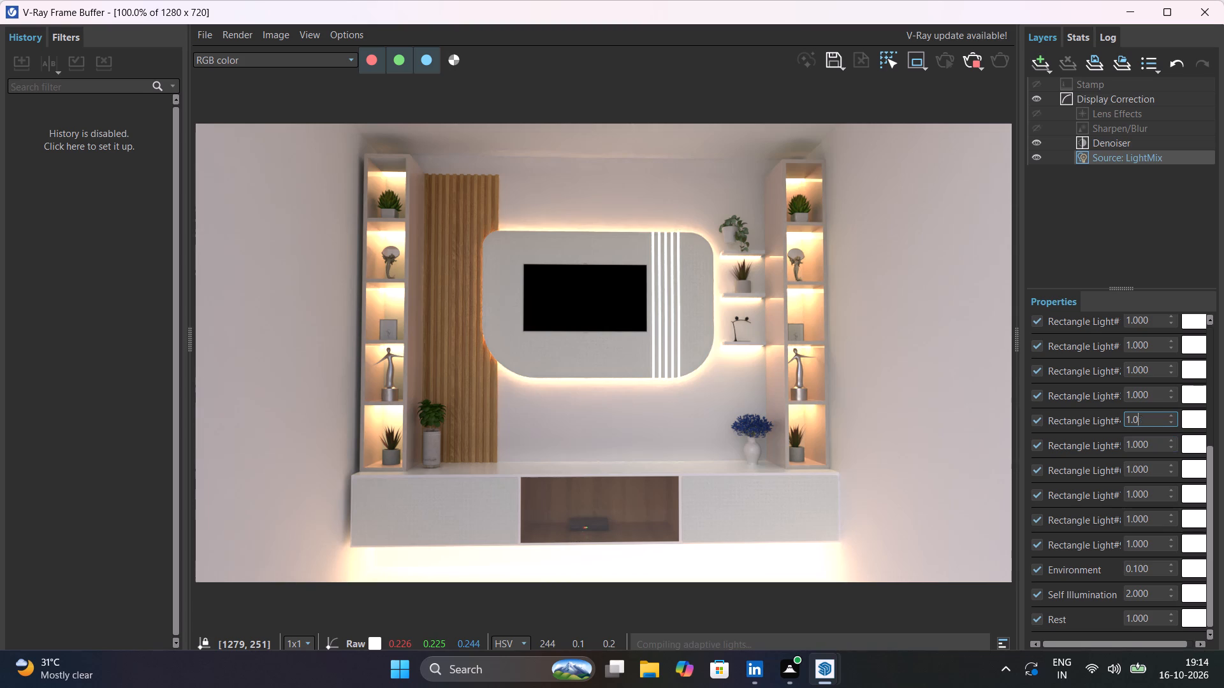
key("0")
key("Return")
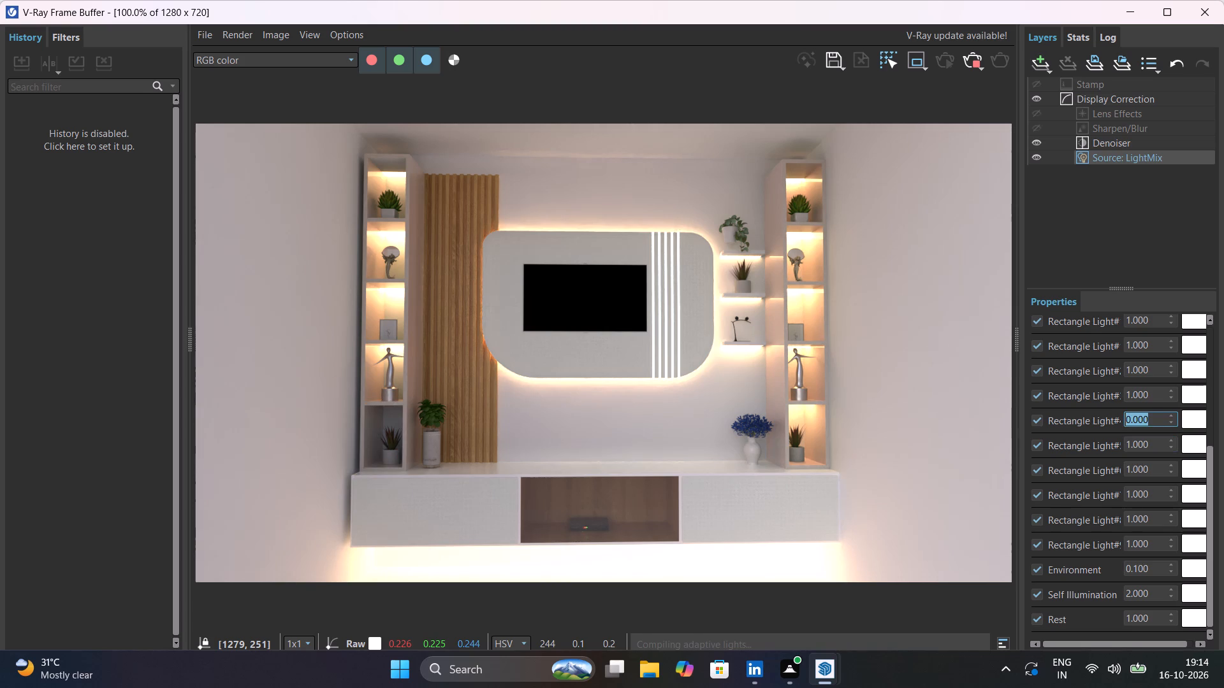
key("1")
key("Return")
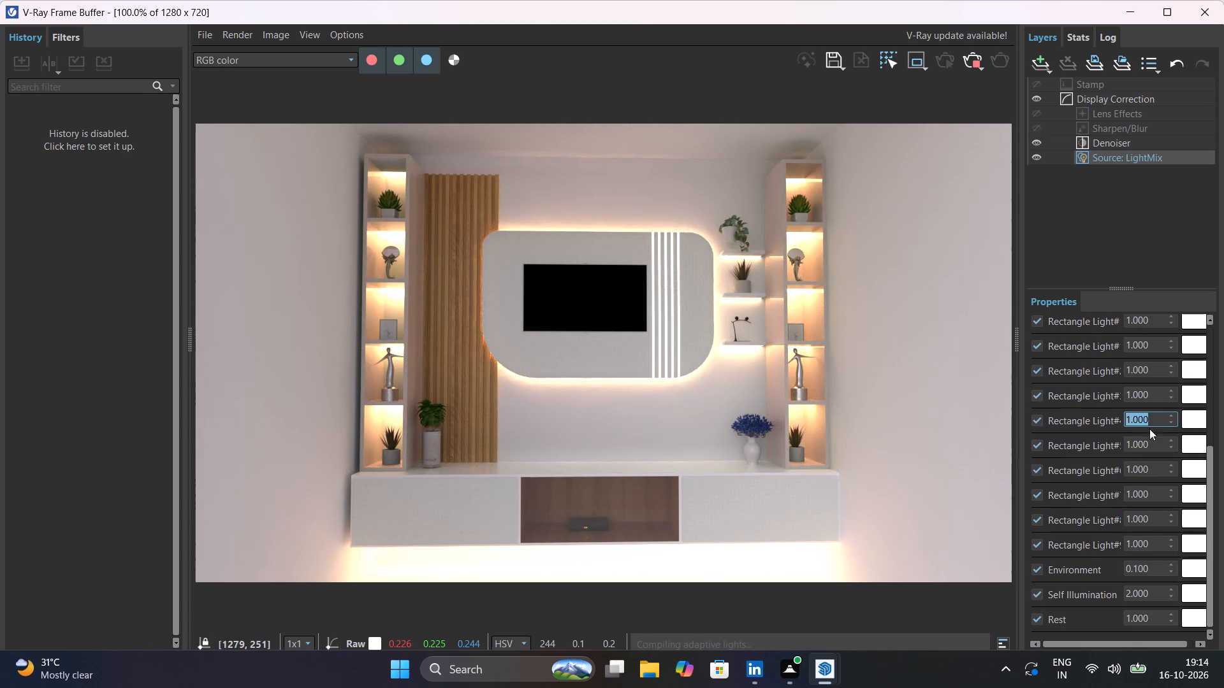
Try a LightMix intensity of 0 for the sixth Rectangle Light, the strip beneath the TV cabinet, then set it to 0.1.
scroll(1158, 402, "up", 4)
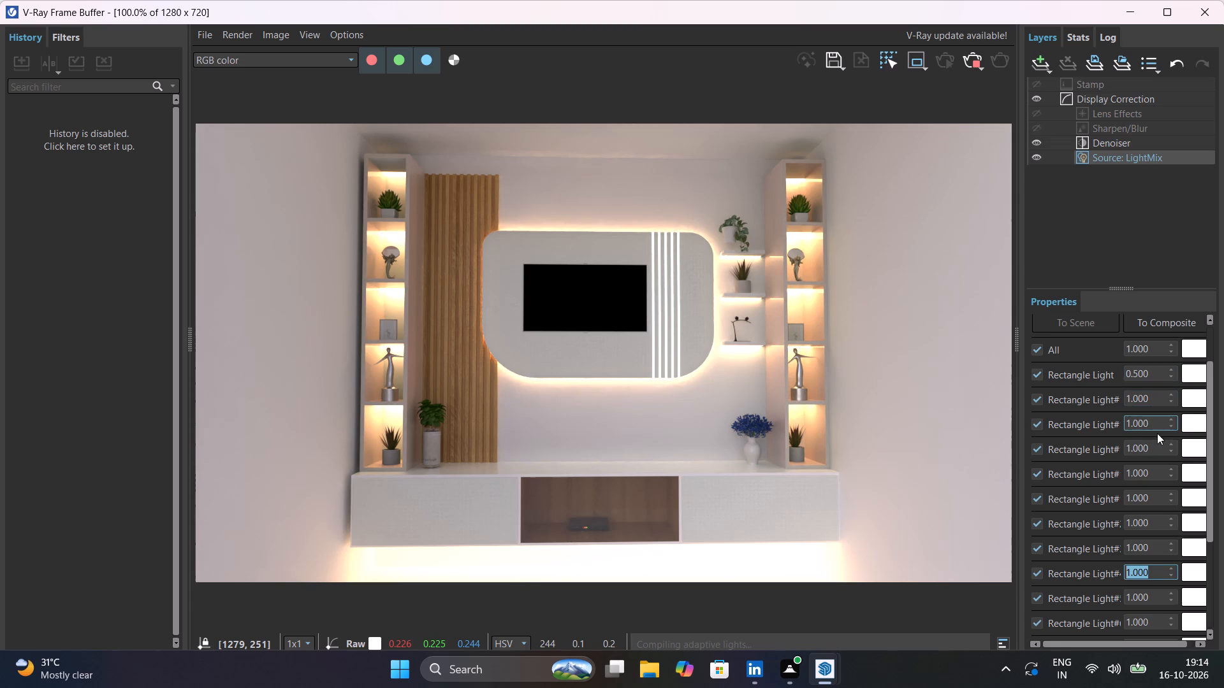
left_click(1152, 498)
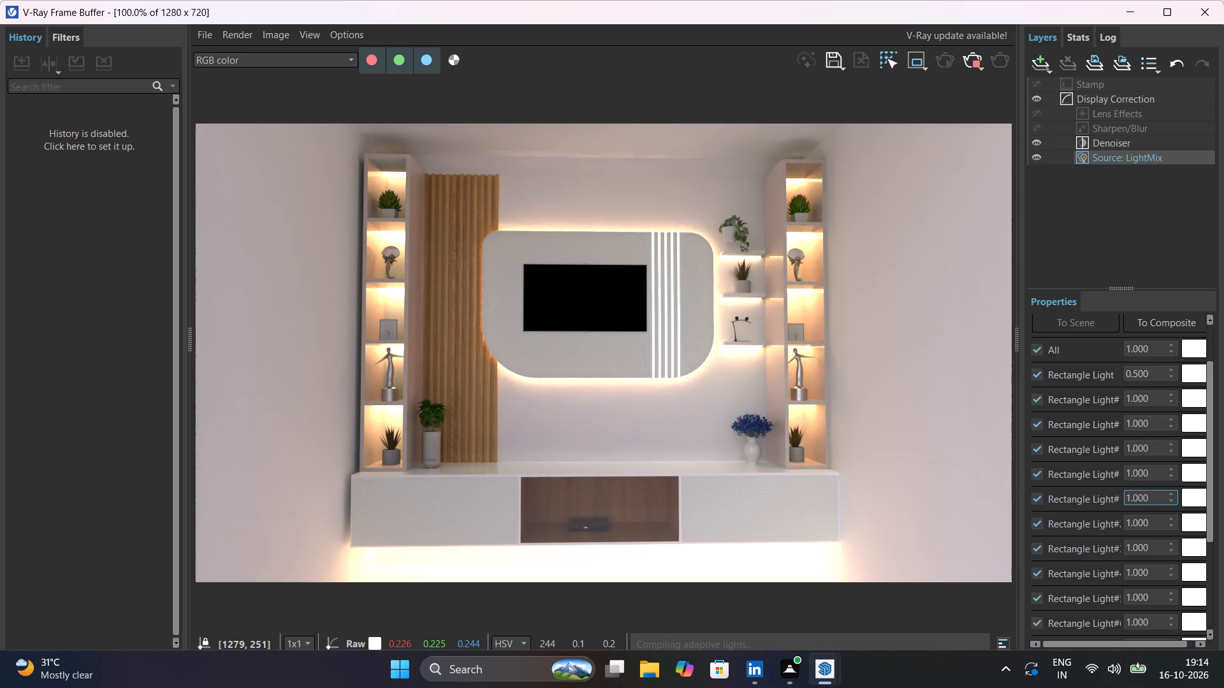
key("BackSpace")
key("BackSpace")
key("BackSpace")
key("BackSpace")
key("BackSpace")
key("BackSpace")
key("BackSpace")
key("BackSpace")
key("BackSpace")
key("BackSpace")
key("BackSpace")
key("BackSpace")
key("BackSpace")
key("0")
key("Return")
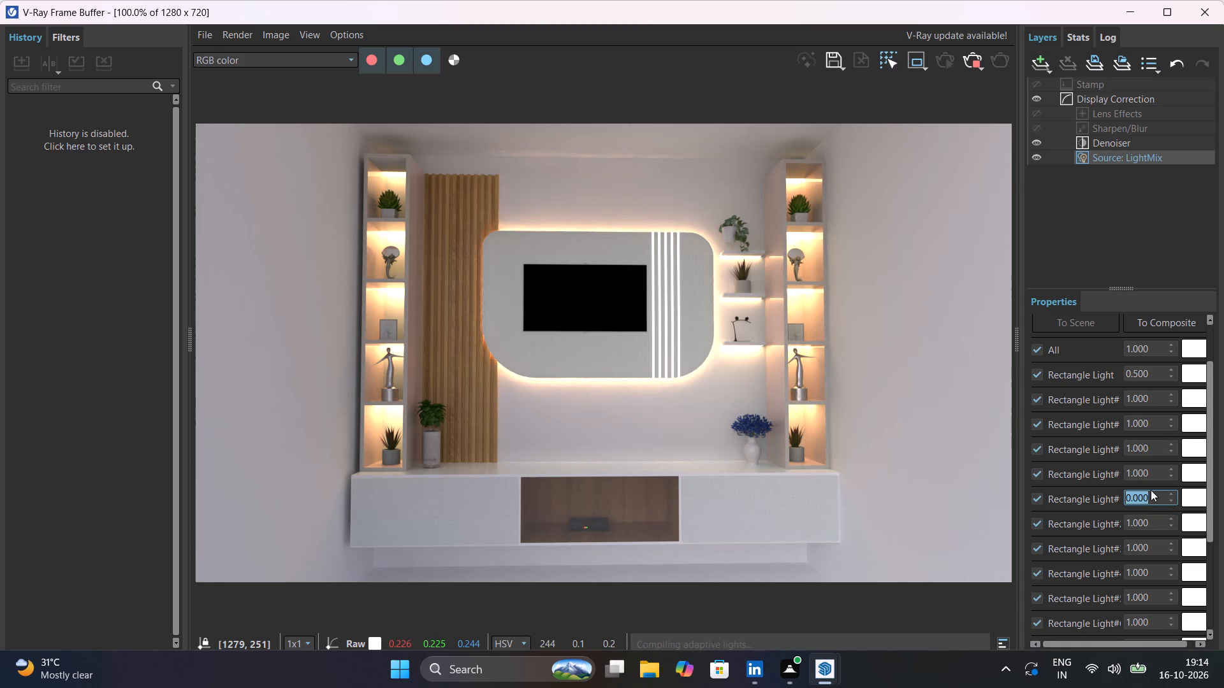
type("0.")
key("1")
key("Return")
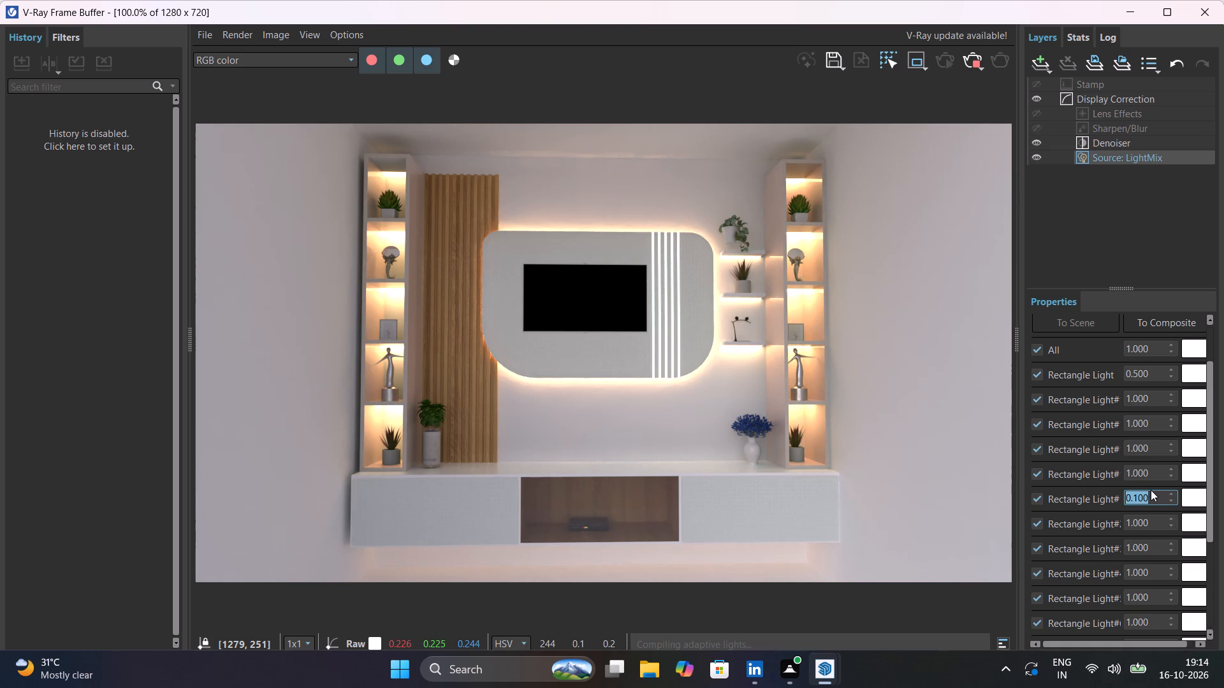
Try LightMix intensities of 0 and 2 for the sixth Rectangle Light, the strip beneath the TV cabinet, then set it to 0.
key("BackSpace")
key("BackSpace")
key("0")
key("Return")
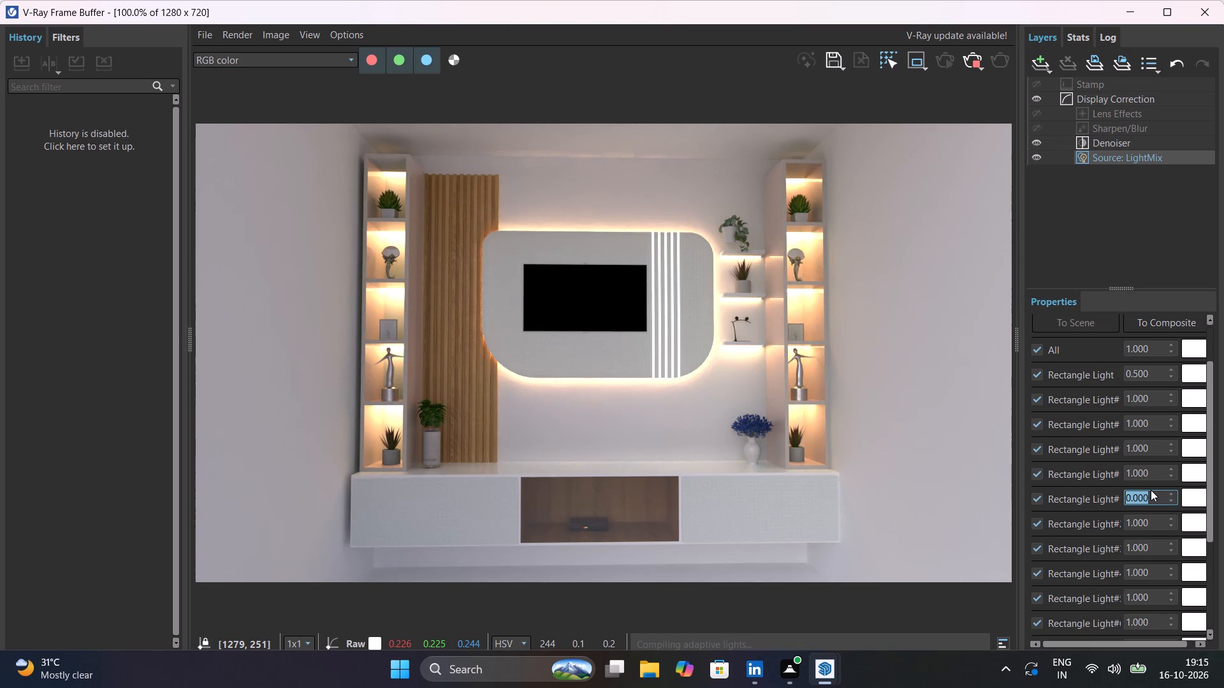
key("2")
key("Return")
key("0")
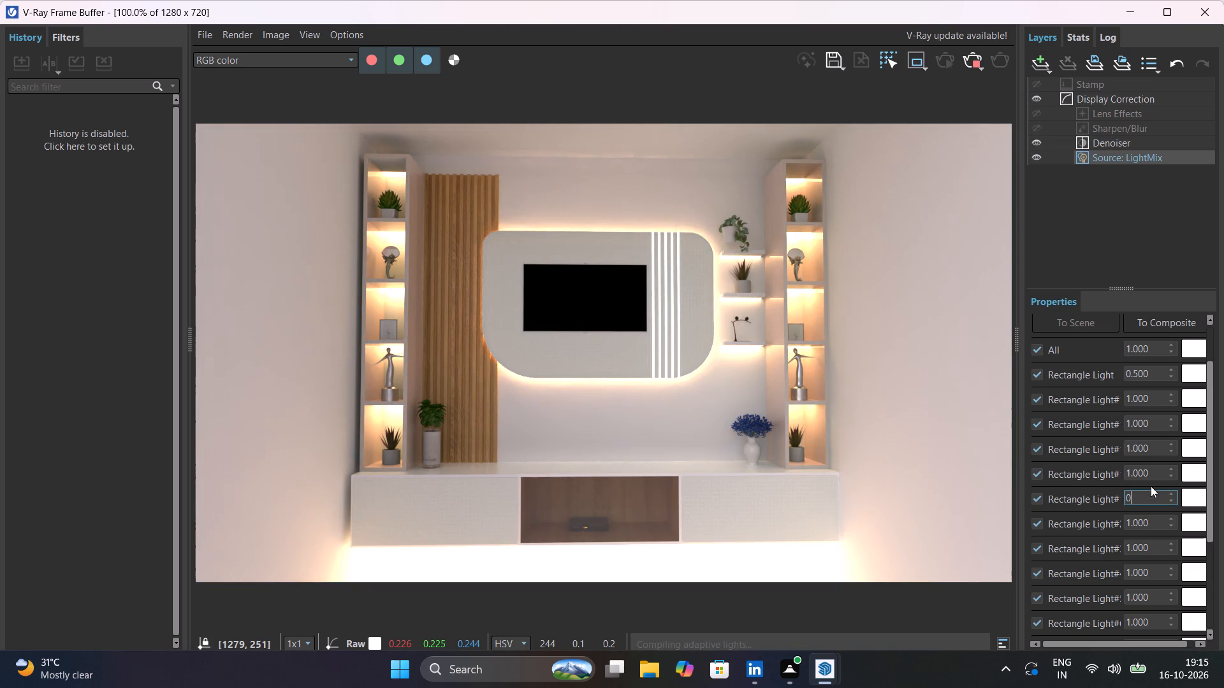
key("Return")
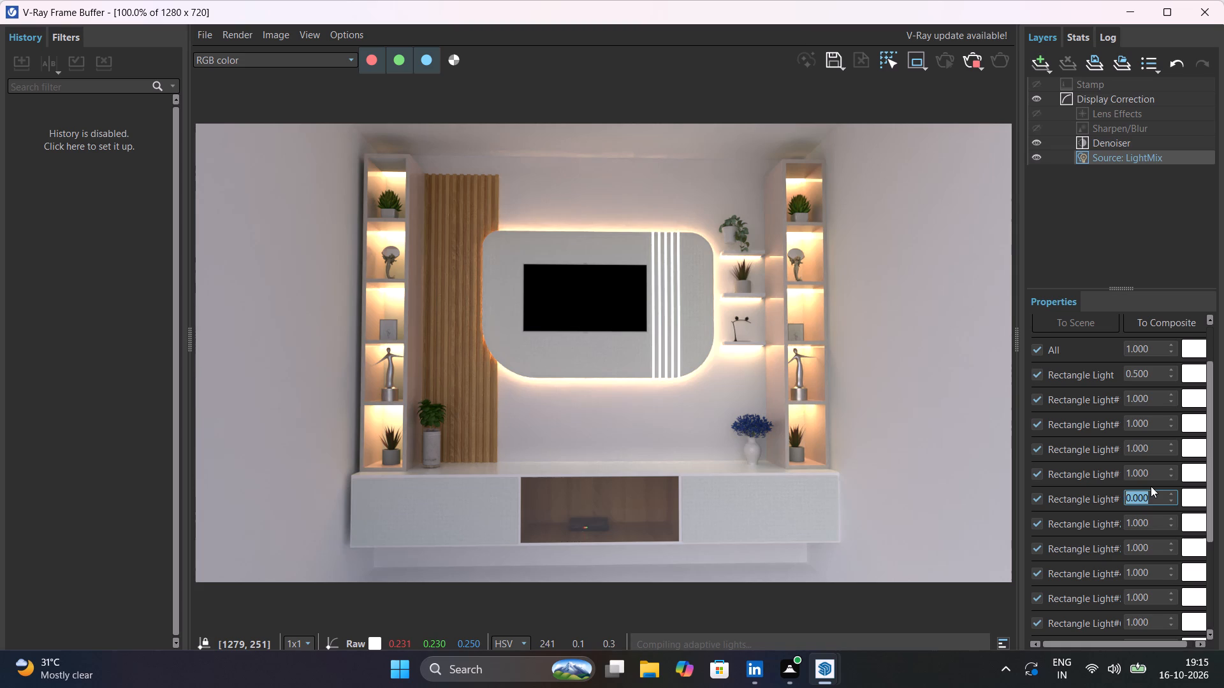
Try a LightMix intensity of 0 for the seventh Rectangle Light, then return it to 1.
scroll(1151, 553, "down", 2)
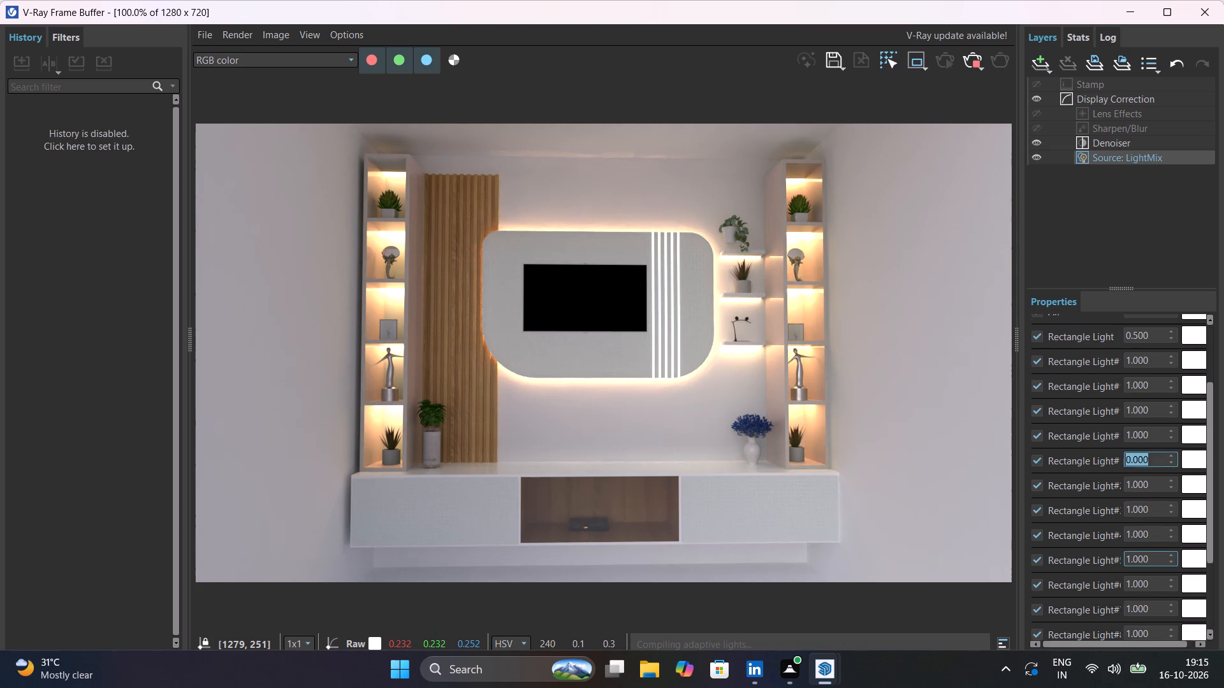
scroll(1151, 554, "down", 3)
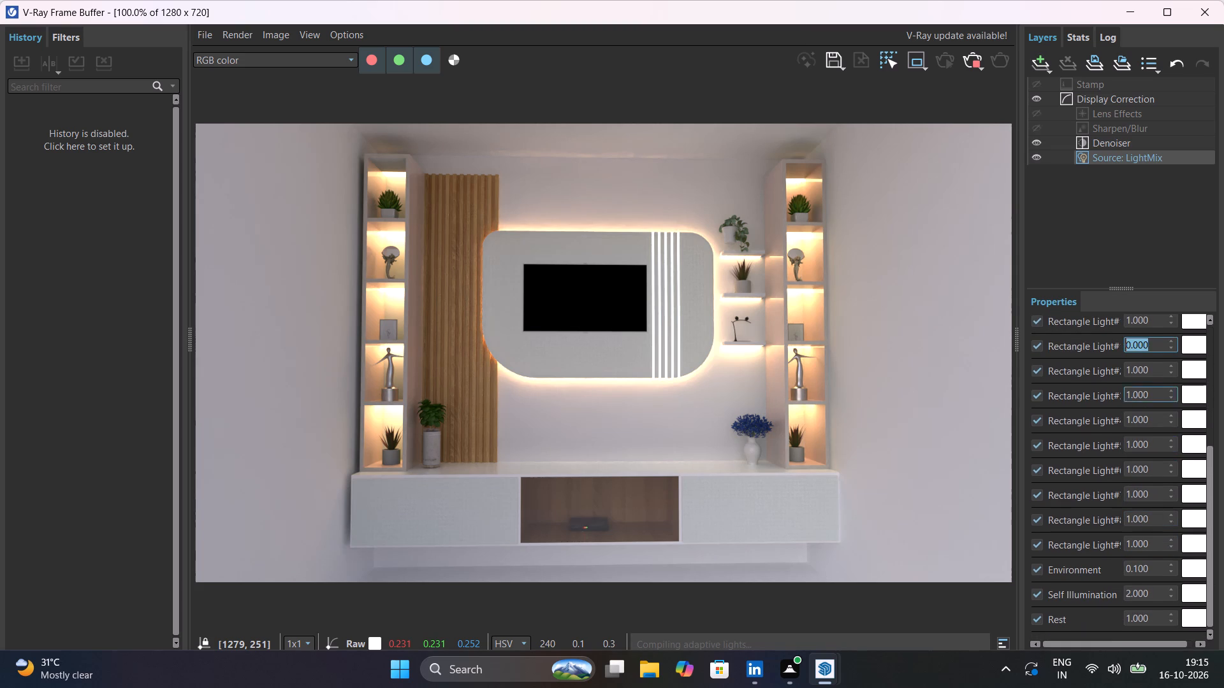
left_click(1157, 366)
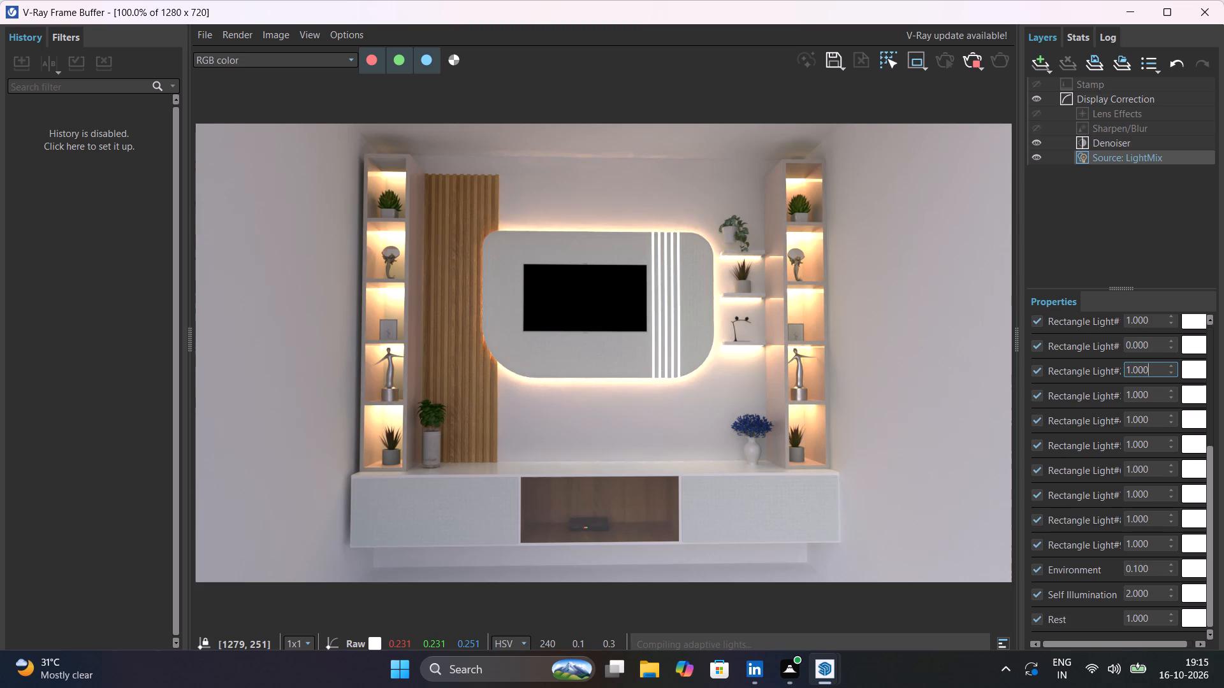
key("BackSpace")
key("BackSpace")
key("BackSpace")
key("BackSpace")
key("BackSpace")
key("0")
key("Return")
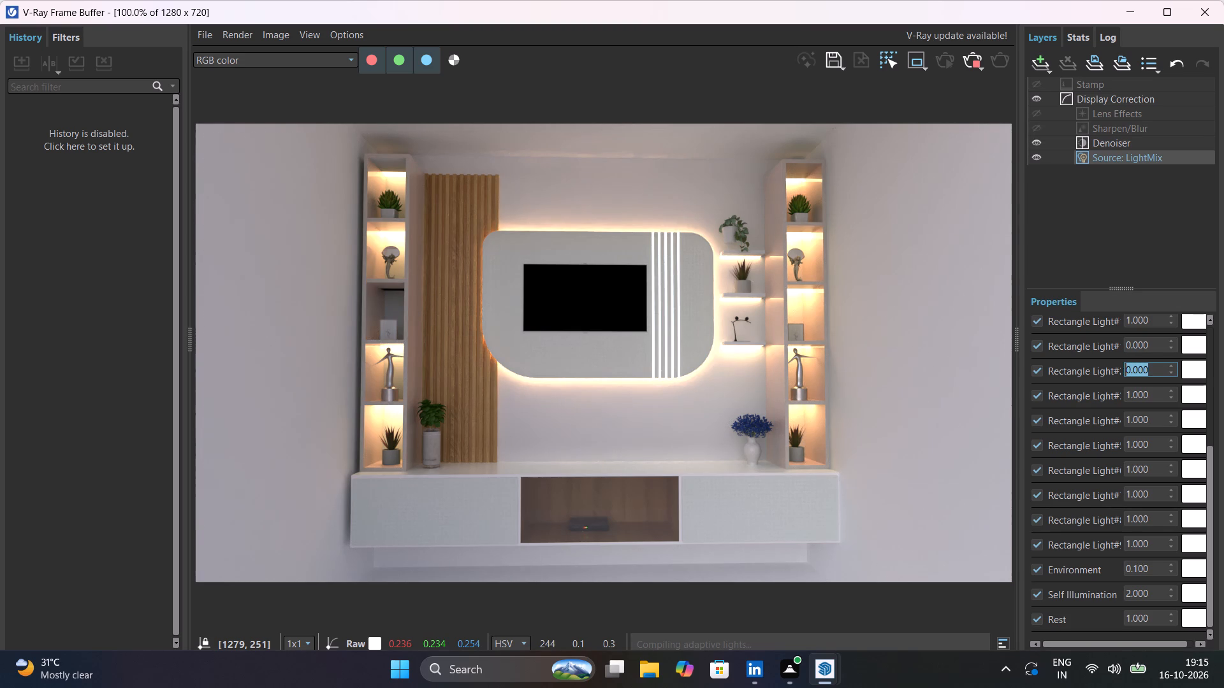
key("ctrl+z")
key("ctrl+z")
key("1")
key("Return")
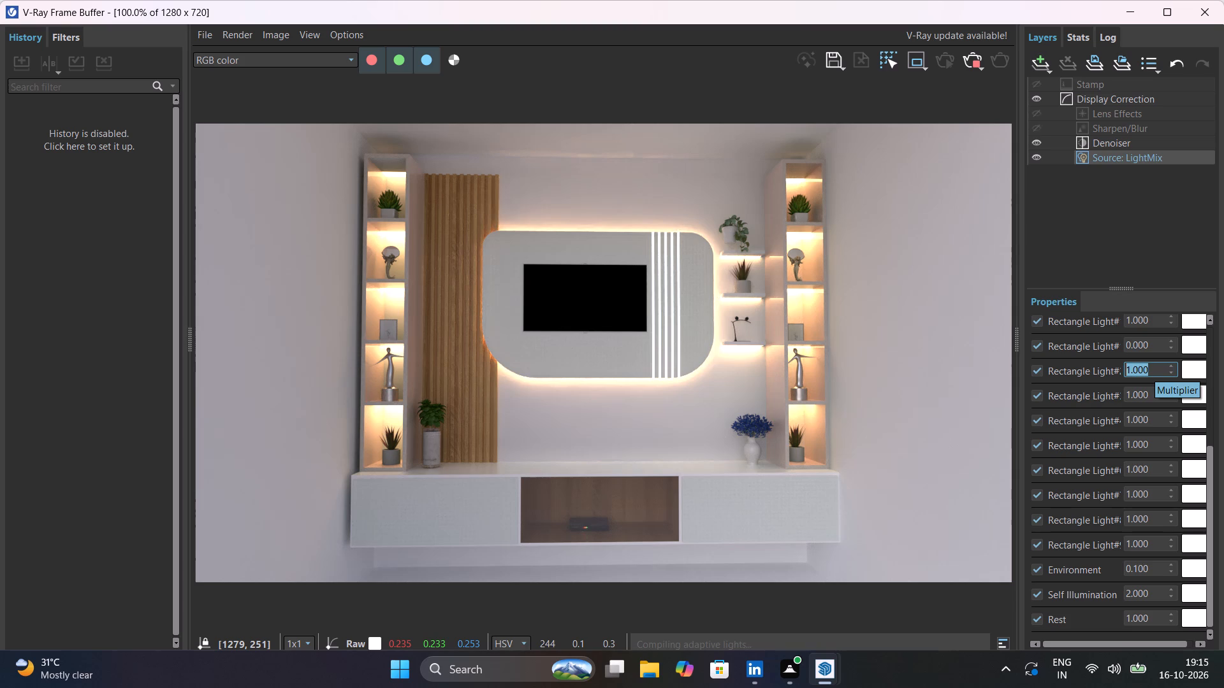
Switch several lower Rectangle Lights and the Environment off and on again in LightMix to examine what each one illuminates.
left_click(1150, 447)
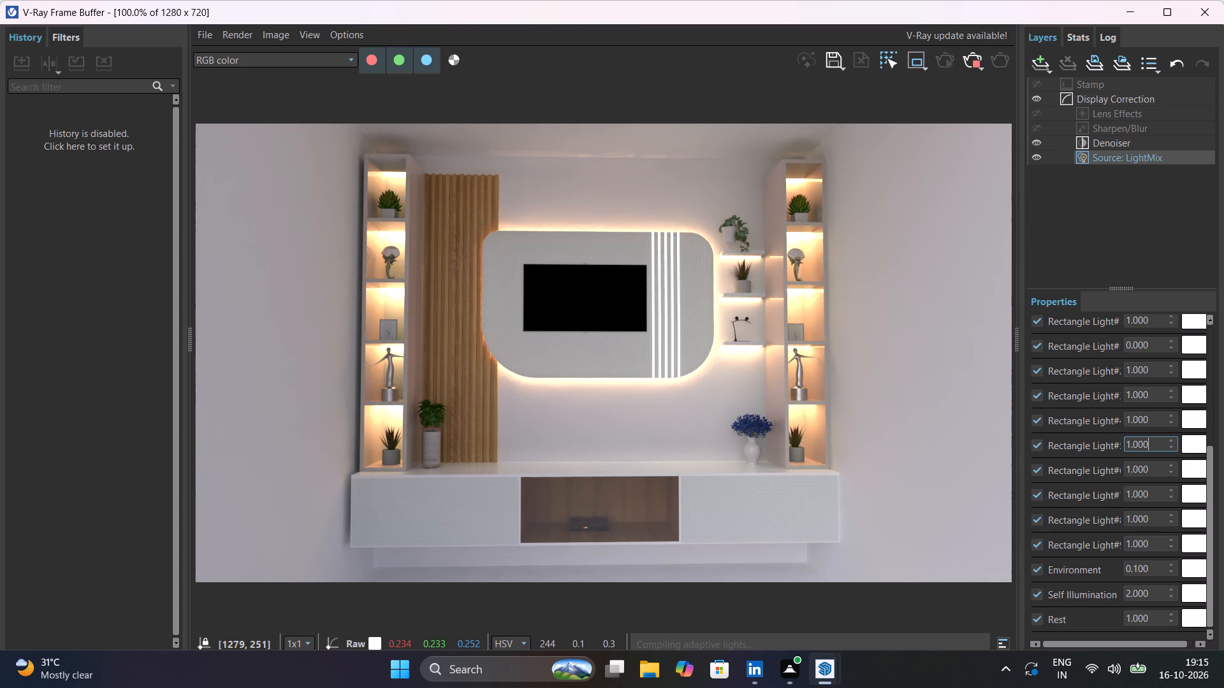
left_click(1042, 444)
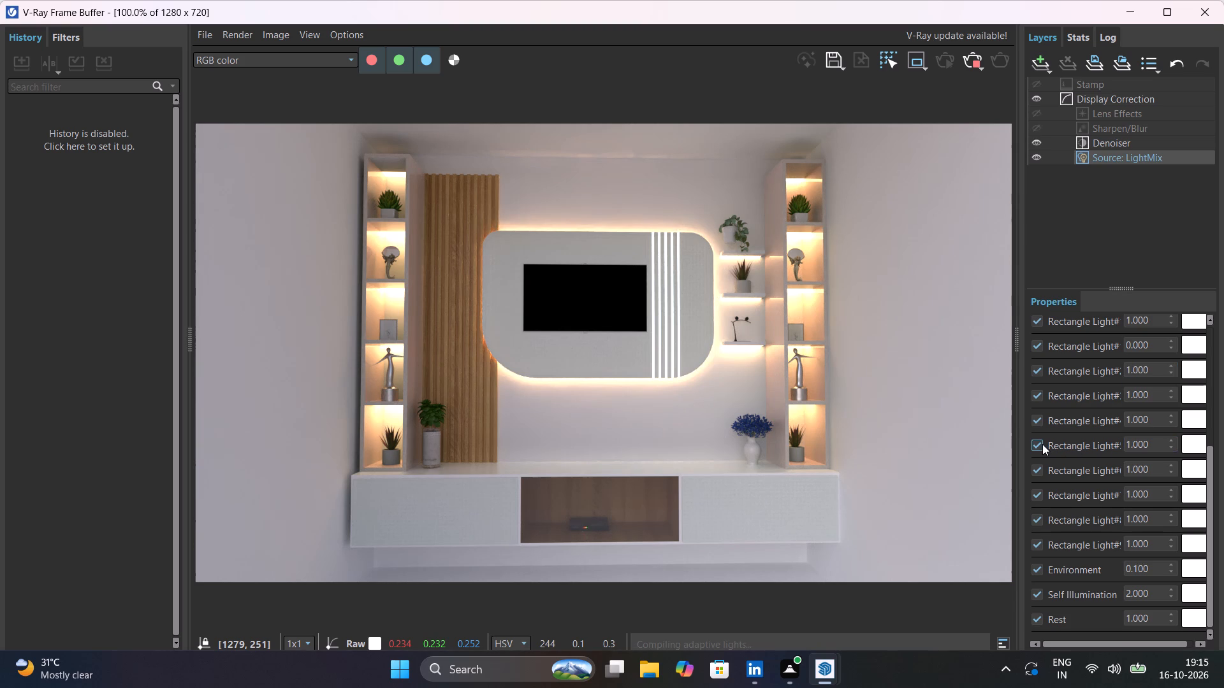
left_click(1042, 444)
left_click(1042, 424)
left_click(1042, 424)
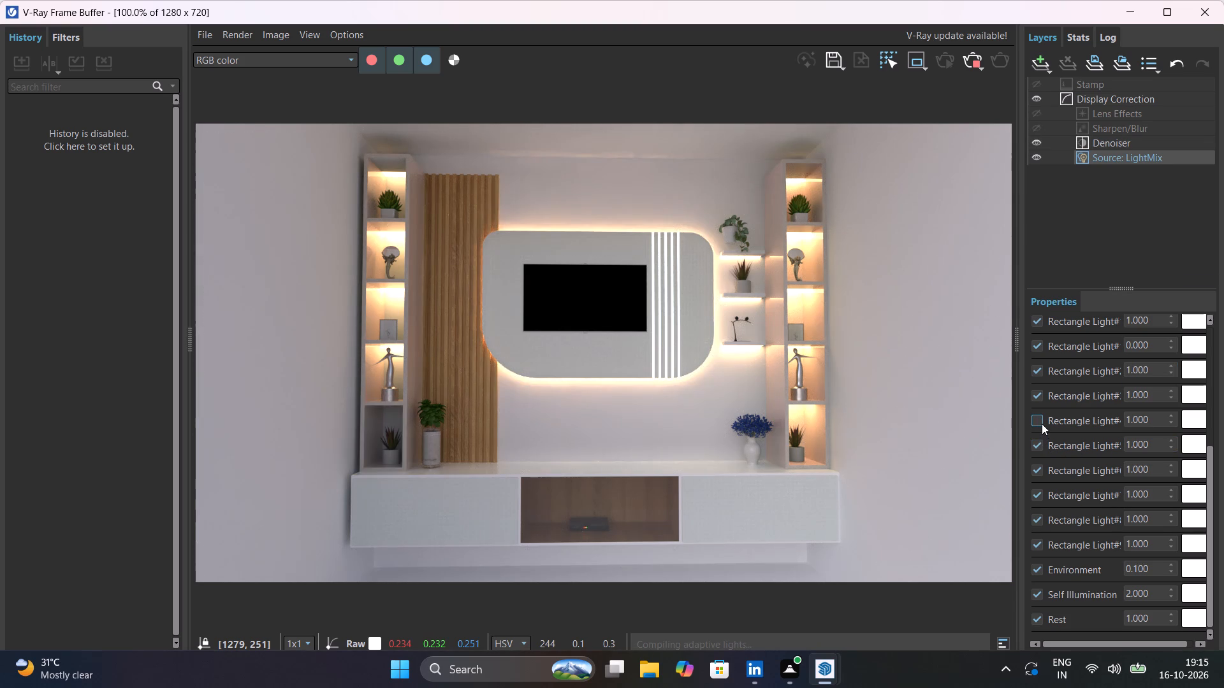
left_click(1042, 395)
left_click(1042, 395)
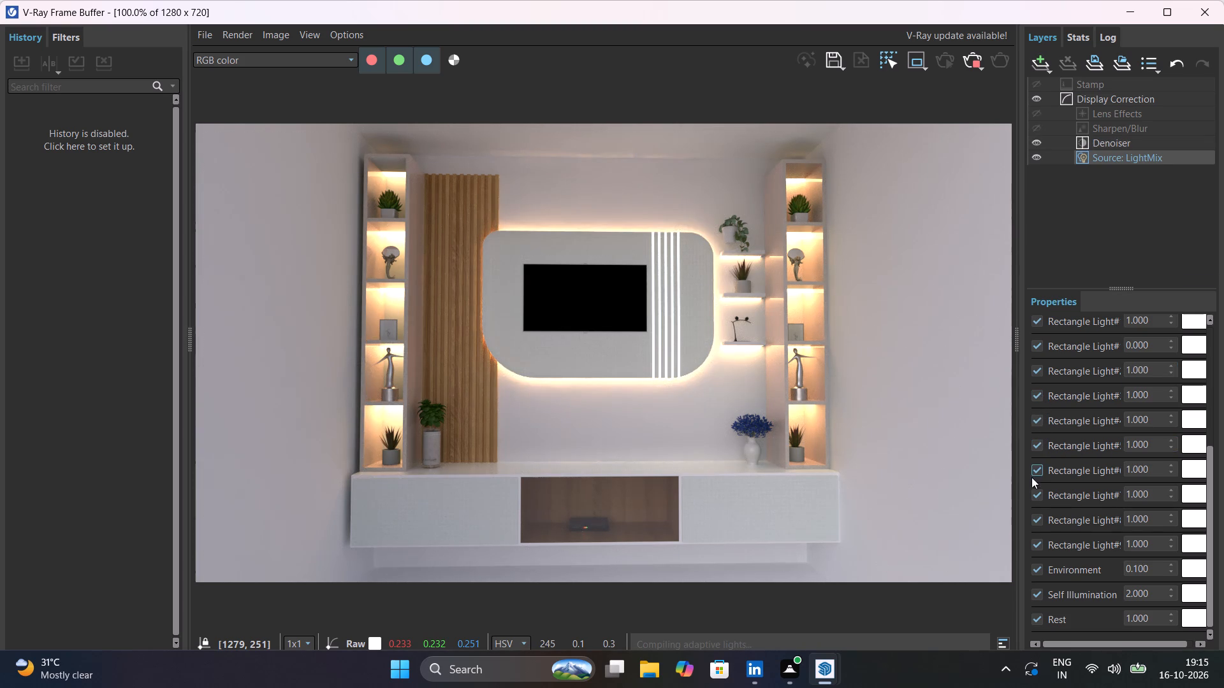
left_click(1037, 494)
left_click(1037, 494)
left_click(1035, 520)
left_click(1035, 520)
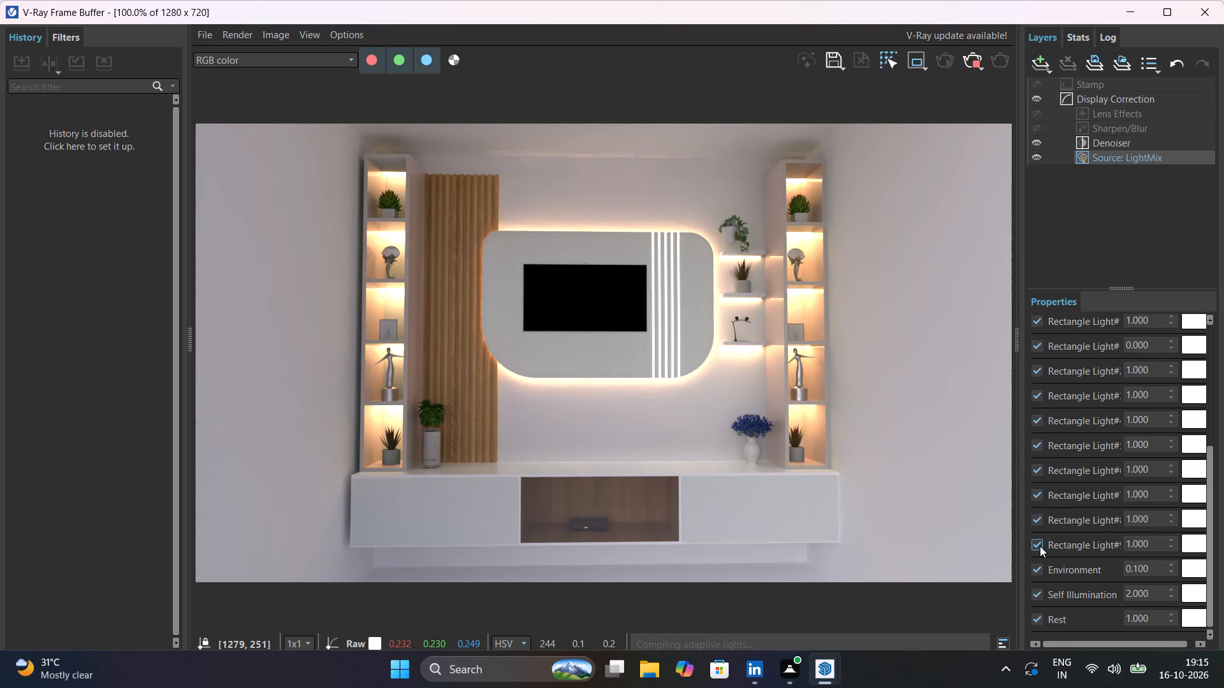
left_click(1040, 546)
left_click(1040, 546)
left_click(1039, 567)
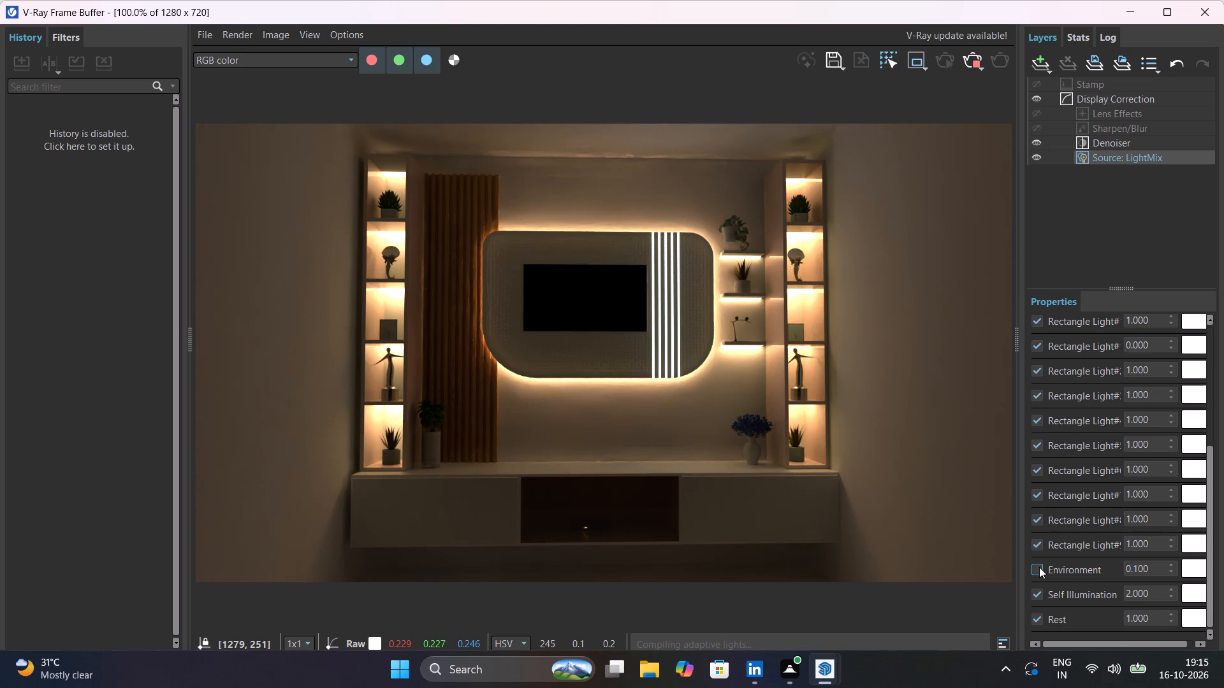
left_click(1039, 567)
Switch the first three Rectangle Lights off and on again in LightMix to examine which parts of the unit they light.
scroll(1040, 587, "down", 2)
scroll(1041, 587, "up", 1)
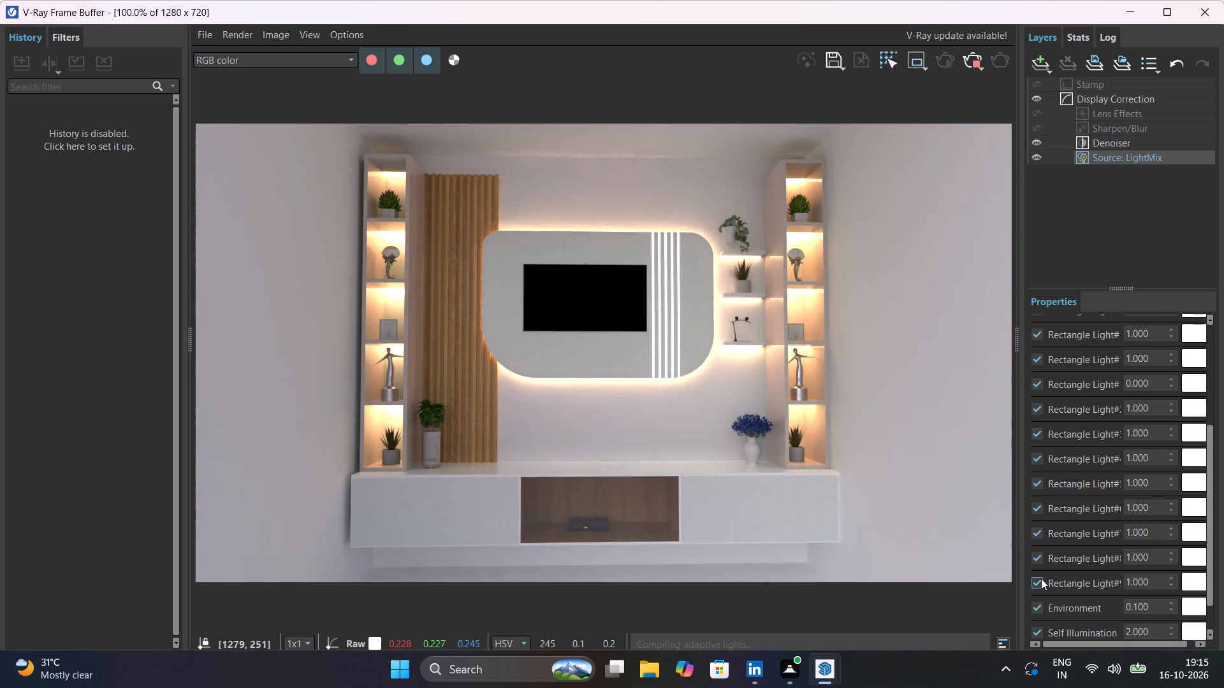
scroll(1024, 455, "up", 20)
scroll(1024, 455, "up", 1)
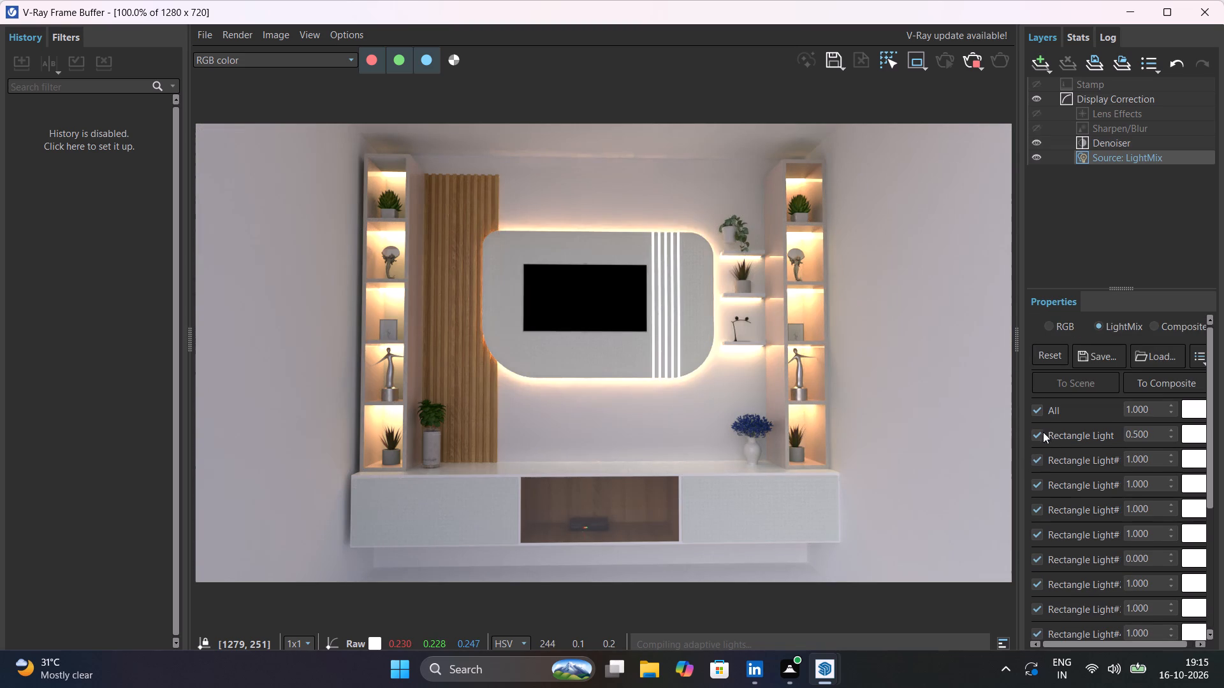
left_click(1039, 436)
left_click(1039, 436)
left_click(1038, 457)
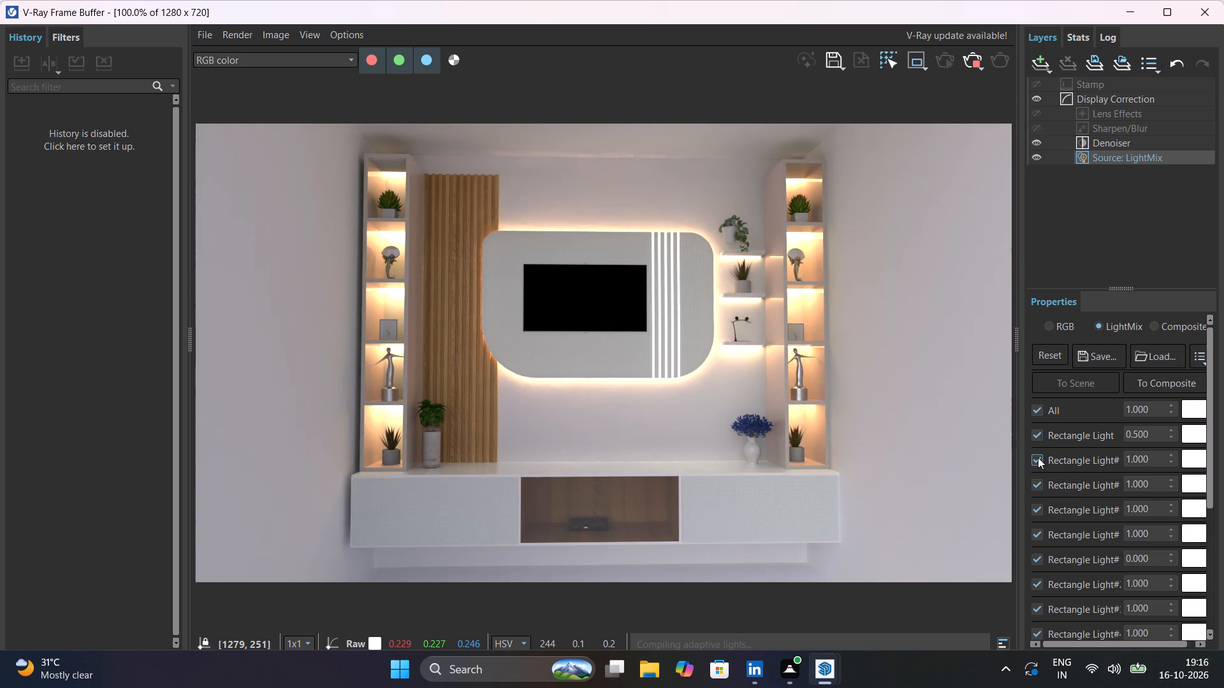
left_click(1038, 457)
left_click(1038, 485)
left_click(1038, 485)
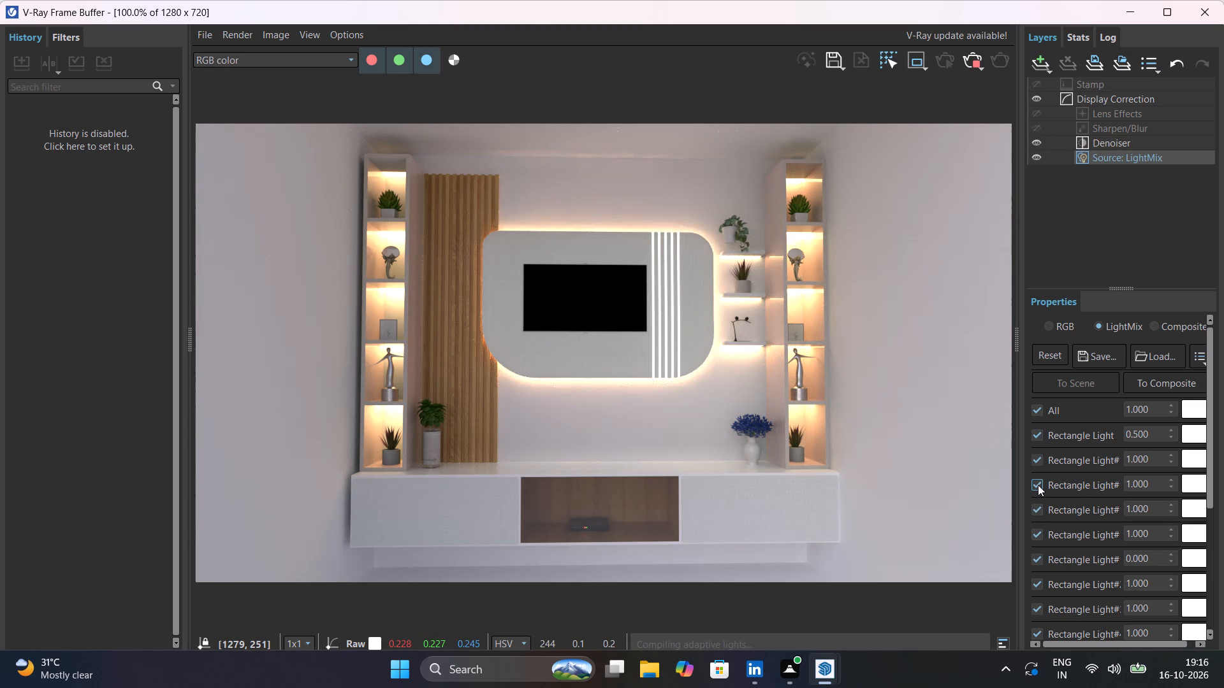
left_click(1038, 485)
left_click(1038, 485)
Try LightMix intensities of 0.1 and 0.2 for the third Rectangle Light, on the small open shelves, then set it to 0.3.
left_click_drag(1155, 487, 1114, 487)
key("BackSpace")
type("0.1")
key("Return")
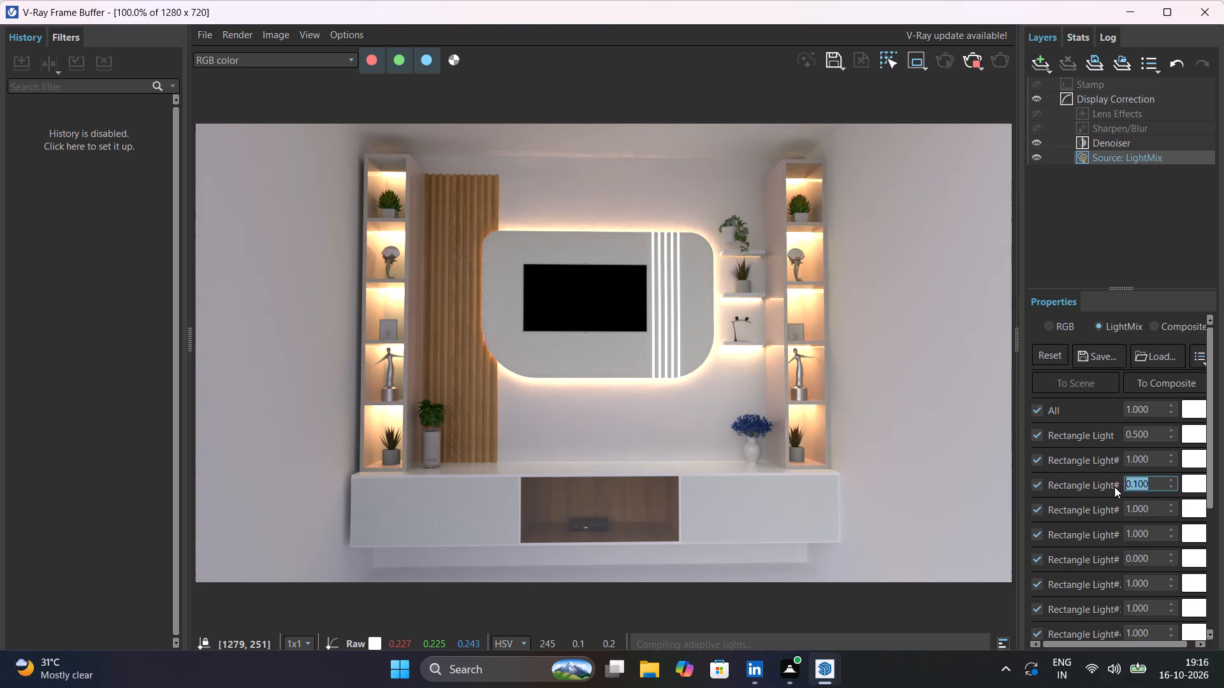
left_click(1149, 484)
key("BackSpace")
key("BackSpace")
key("BackSpace")
key("BackSpace")
type(".2")
key("Return")
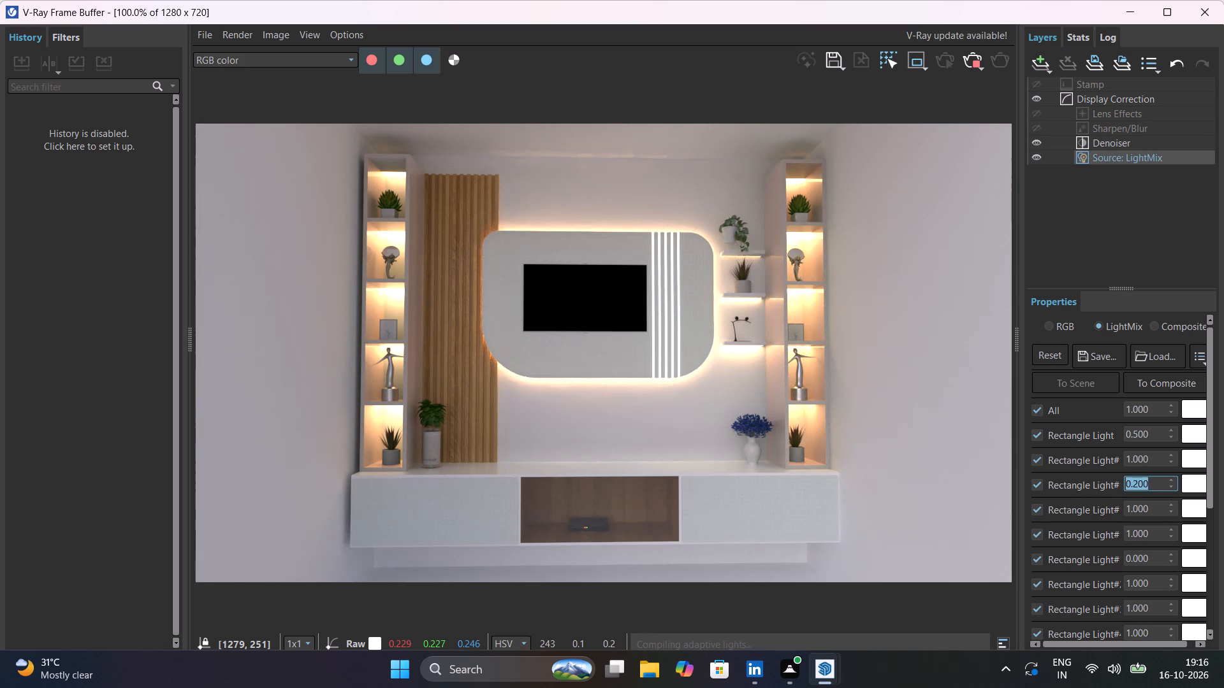
type("0.3")
key("Return")
Set the LightMix intensity of the fourth Rectangle Light to 0.3.
left_click(1151, 503)
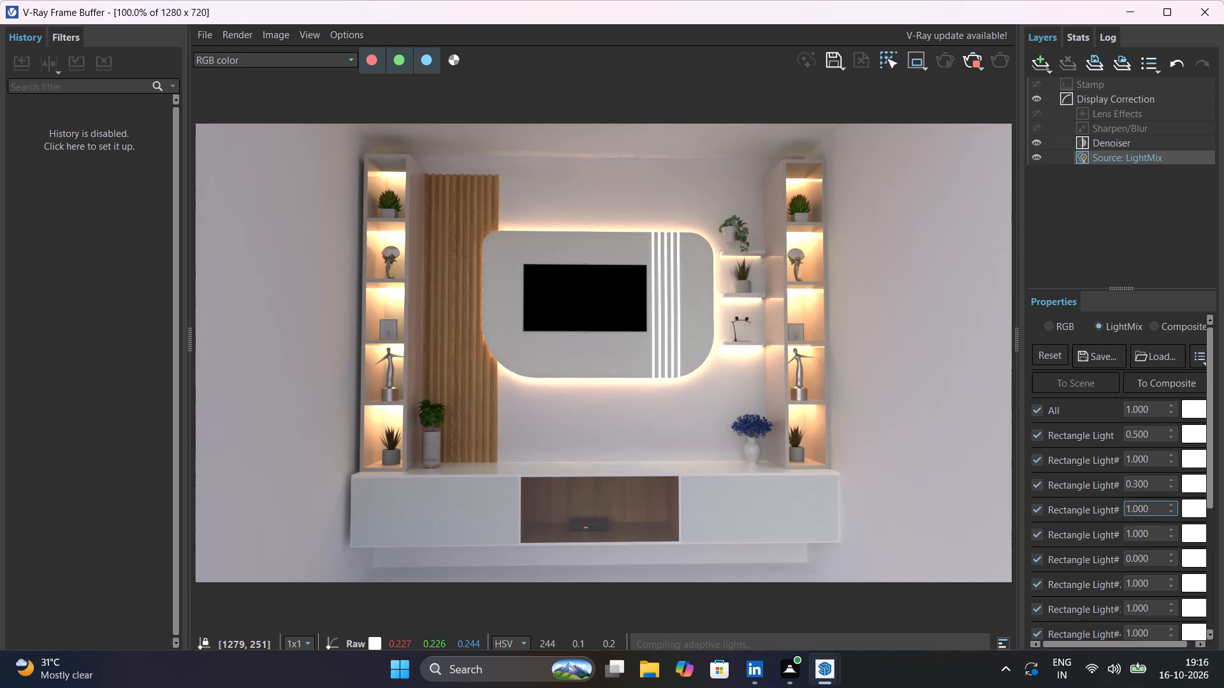
key("BackSpace")
key("BackSpace")
key("BackSpace")
key("BackSpace")
key("BackSpace")
key("BackSpace")
type("0.3")
key("Return")
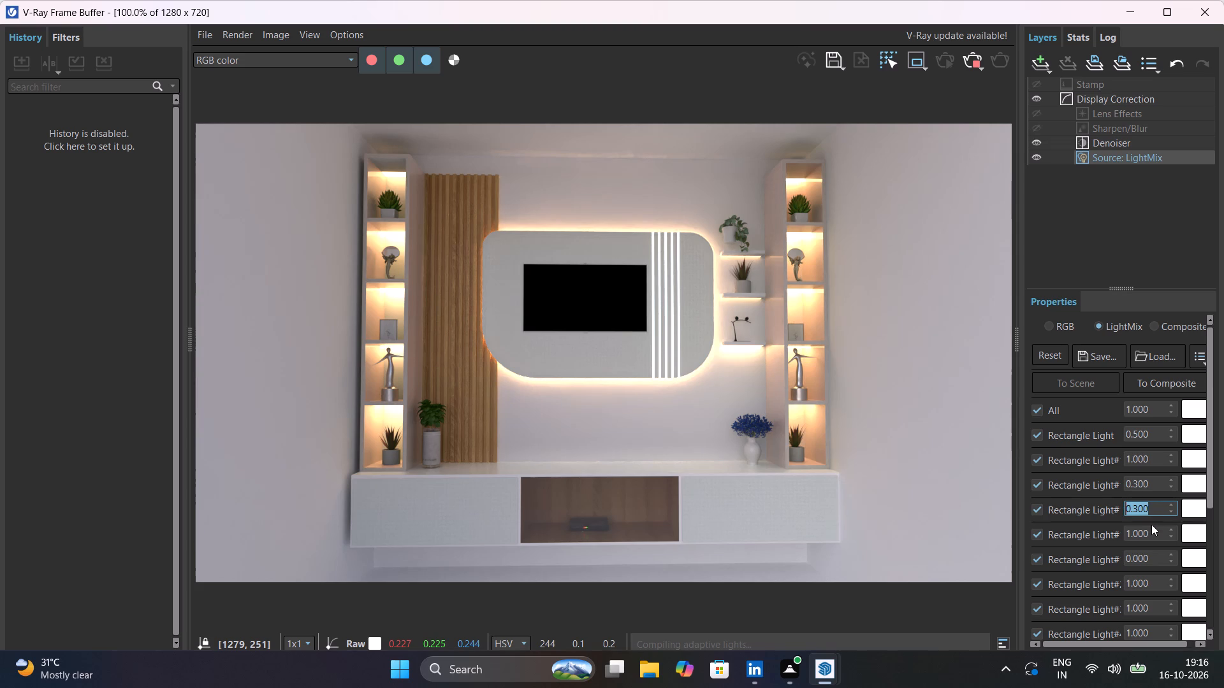
Set the LightMix intensity of the fifth Rectangle Light to 0.3.
left_click(1149, 533)
key("BackSpace")
key("BackSpace")
key("BackSpace")
key("BackSpace")
key("BackSpace")
key("BackSpace")
key("BackSpace")
key("BackSpace")
key("BackSpace")
key("BackSpace")
key("BackSpace")
key("BackSpace")
key("BackSpace")
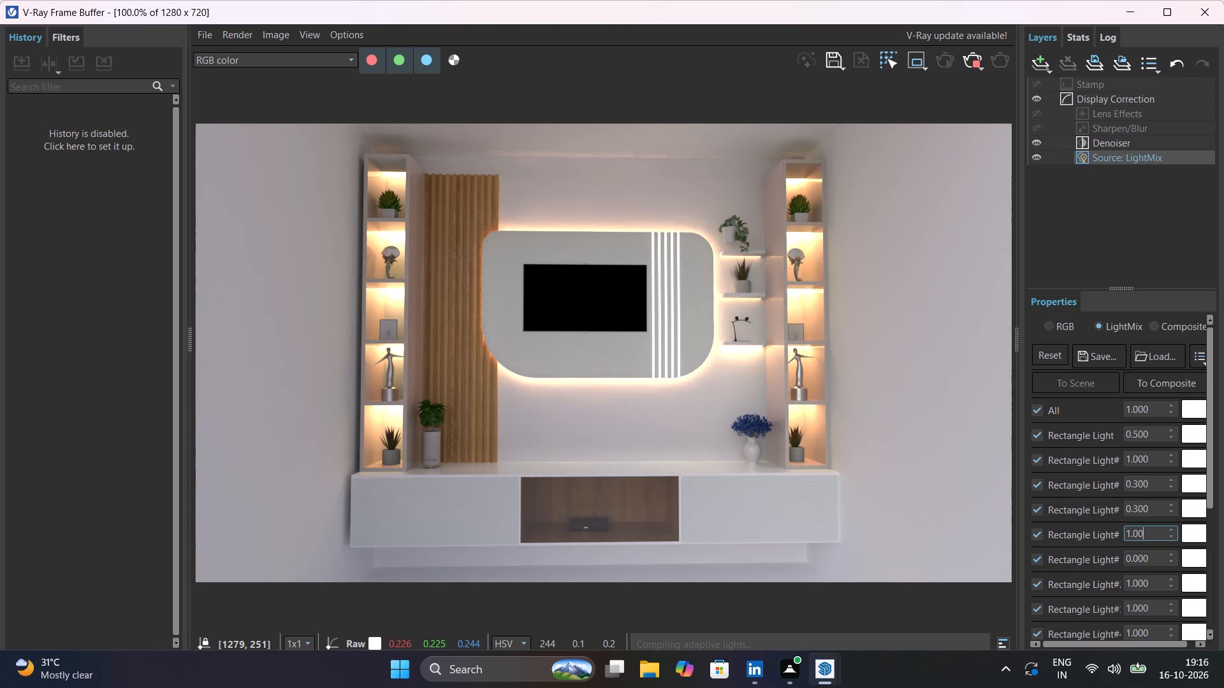
type("0.3")
key("Return")
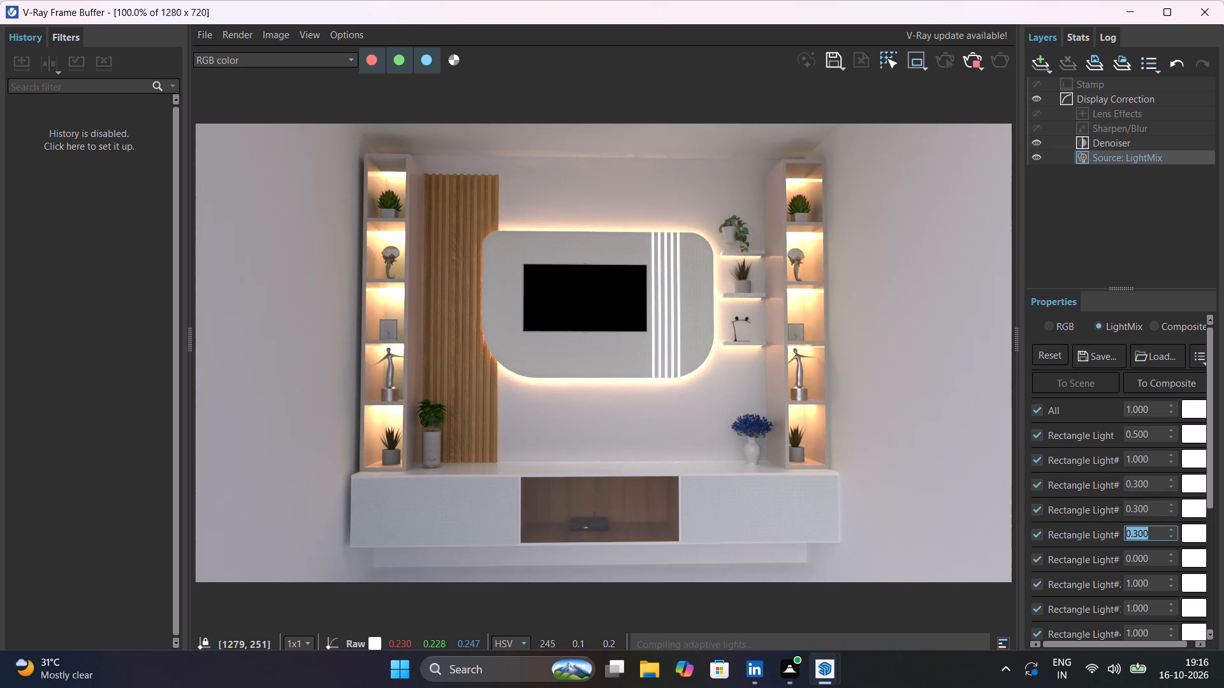
Switch off the sixth Rectangle Light, the strip beneath the TV cabinet, in LightMix.
left_click(1147, 562)
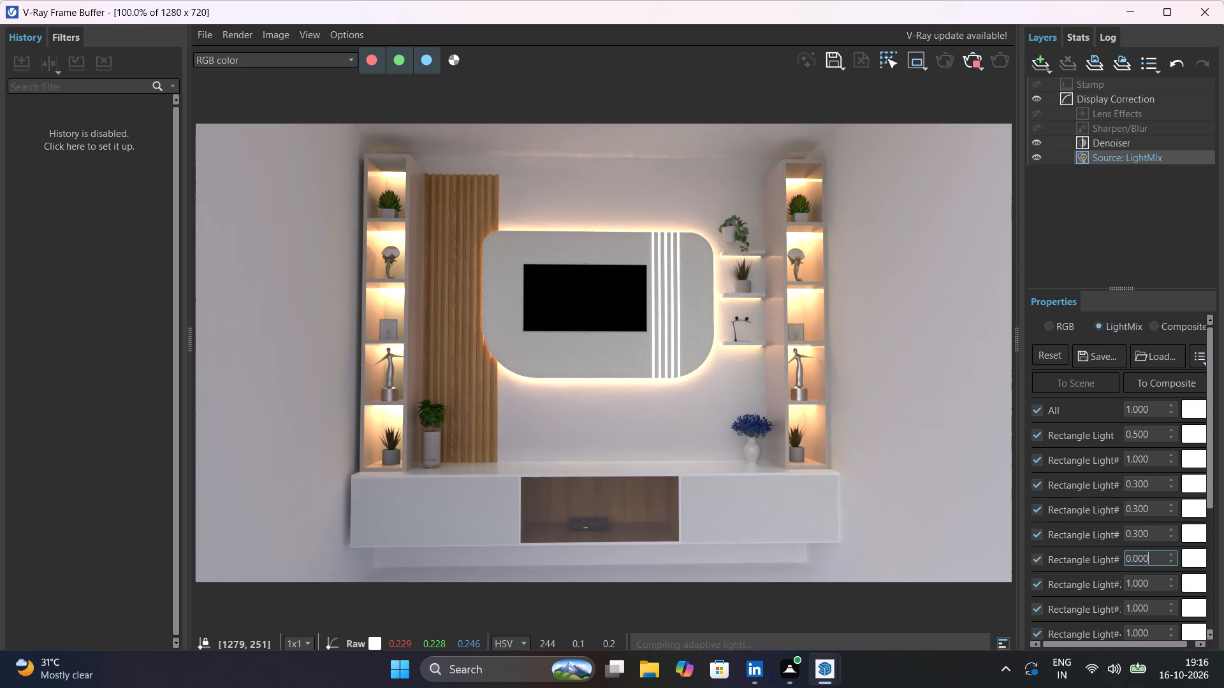
left_click(1149, 577)
left_click(1041, 555)
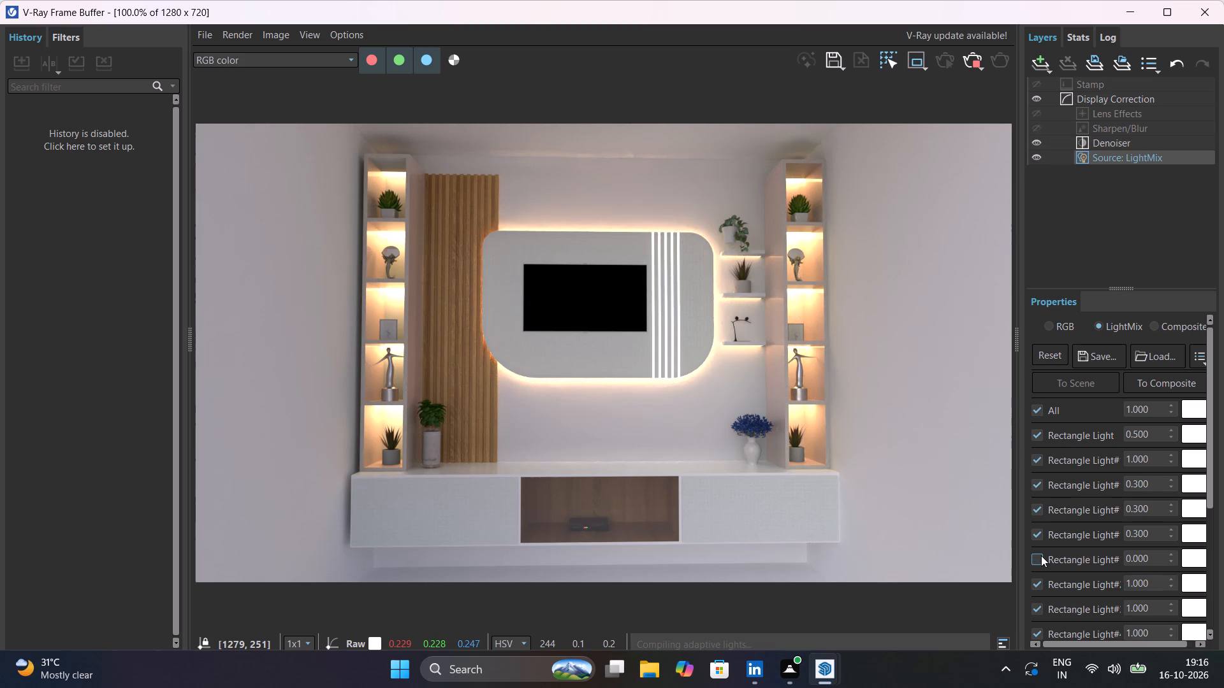
Switch the sixth Rectangle Light, beneath the TV cabinet, back on, try a LightMix intensity of 1, then switch it off.
left_click(1041, 555)
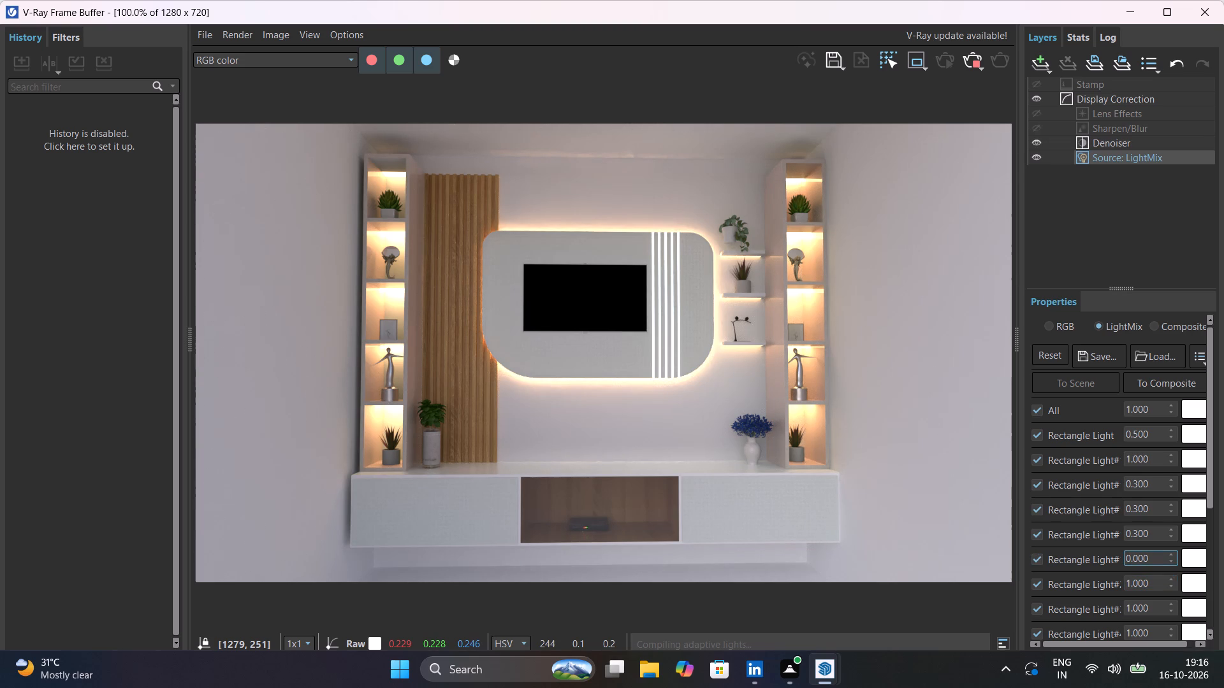
left_click(1151, 555)
key("1")
key("Return")
key("1")
key("Return")
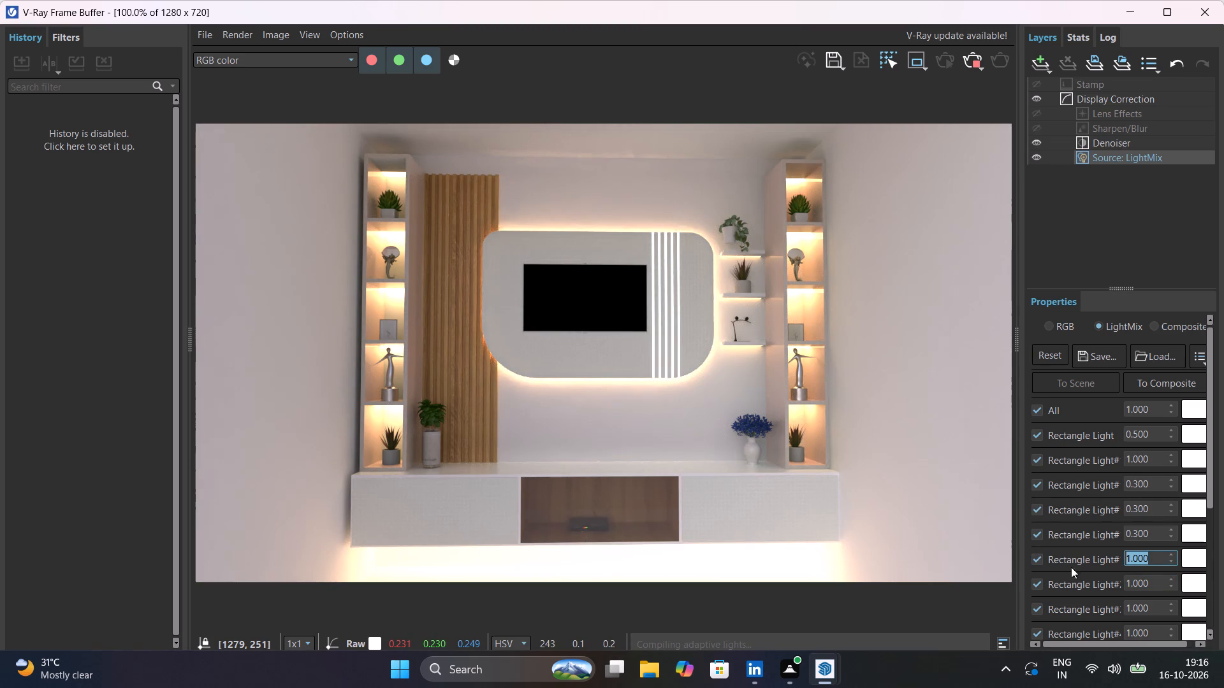
left_click(1039, 561)
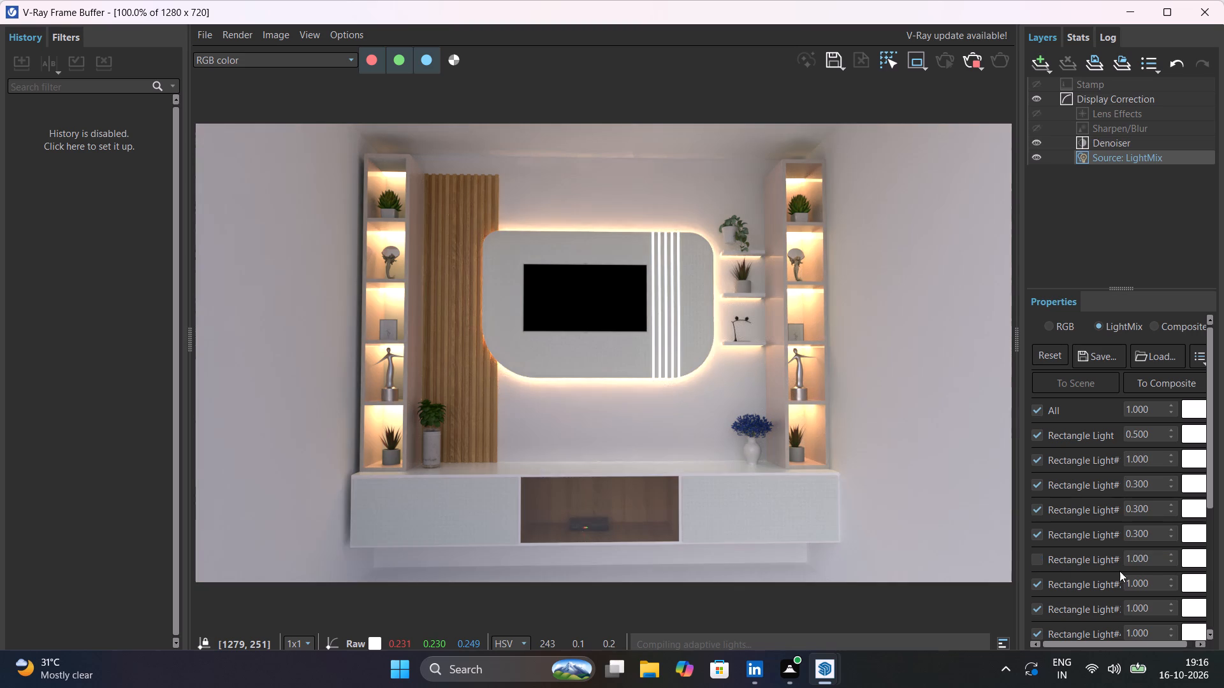
Set the LightMix intensity of the seventh Rectangle Light to 0.3.
left_click(1155, 582)
key("BackSpace")
key("BackSpace")
key("BackSpace")
key("BackSpace")
key("BackSpace")
key("BackSpace")
key("BackSpace")
key("BackSpace")
key("BackSpace")
key("BackSpace")
key("BackSpace")
key("BackSpace")
key("BackSpace")
type("0.3")
key("Return")
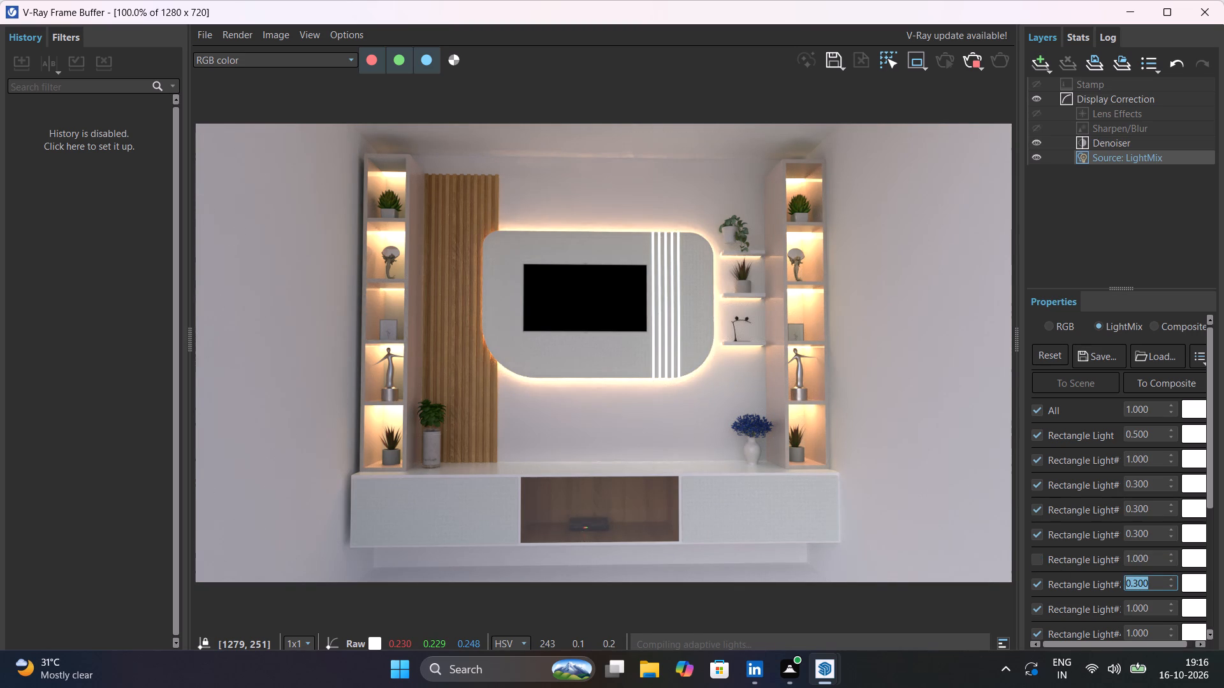
Set the LightMix intensity of the eighth Rectangle Light to 0.3.
left_click(1151, 603)
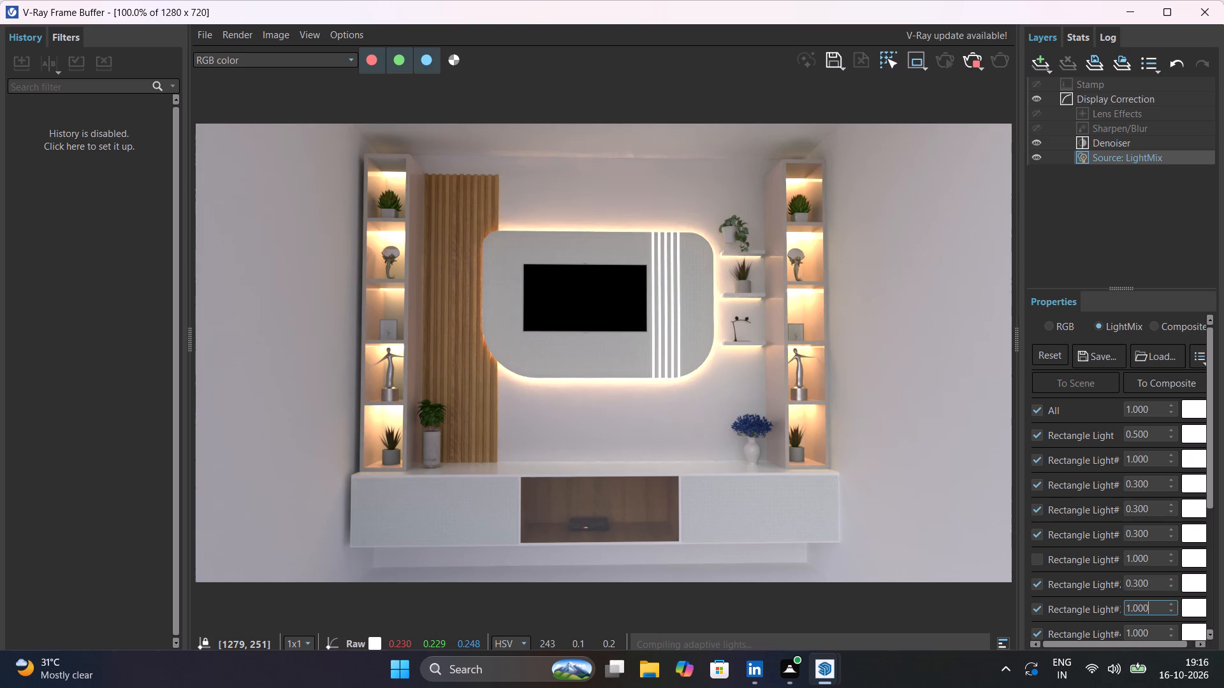
key("BackSpace")
key("BackSpace")
key("BackSpace")
key("BackSpace")
key("BackSpace")
key("BackSpace")
key("BackSpace")
key("BackSpace")
key("BackSpace")
key("BackSpace")
key("BackSpace")
key("BackSpace")
type("0.3")
key("Return")
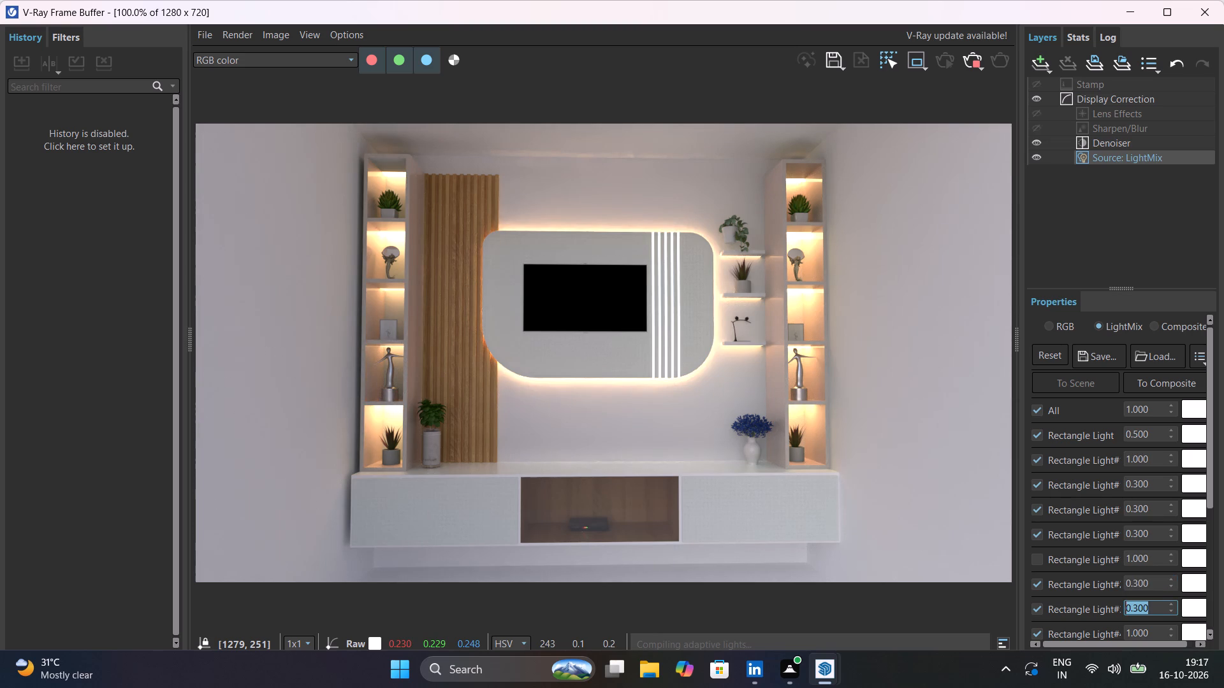
Set the LightMix intensity of the ninth Rectangle Light to 0.3.
left_click(1156, 629)
key("BackSpace")
key("BackSpace")
key("BackSpace")
key("BackSpace")
key("BackSpace")
key("BackSpace")
key("BackSpace")
key("BackSpace")
key("BackSpace")
key("BackSpace")
key("BackSpace")
key("BackSpace")
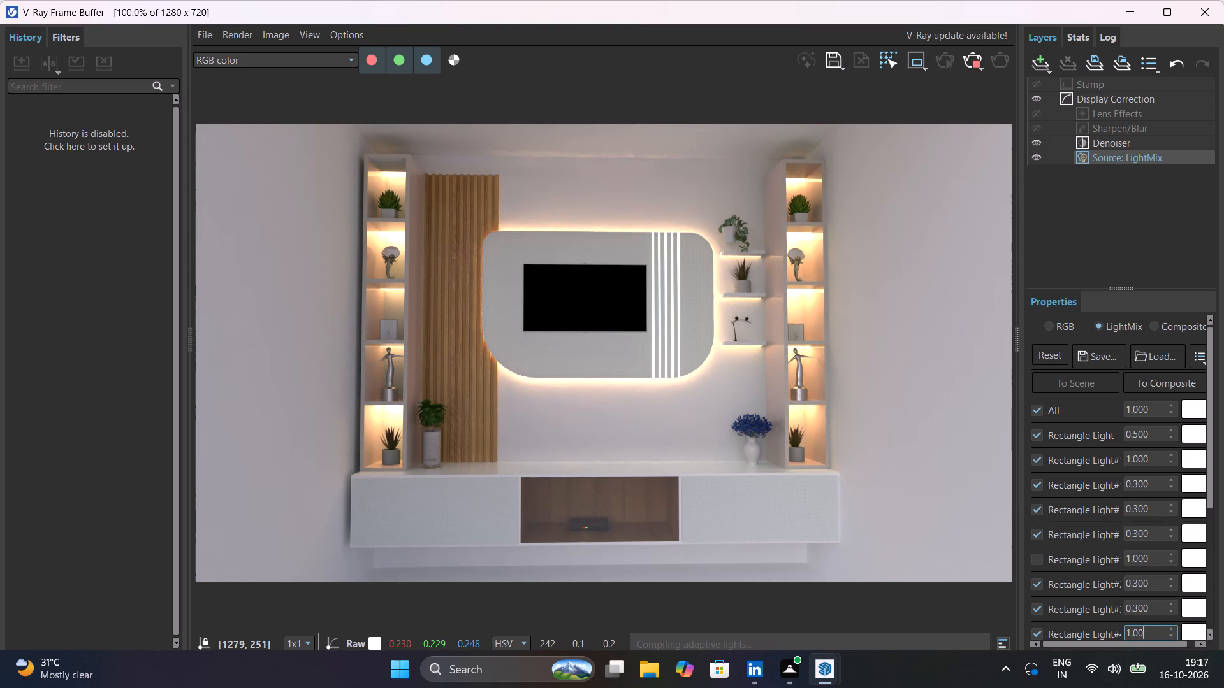
type("0.3")
key("Return")
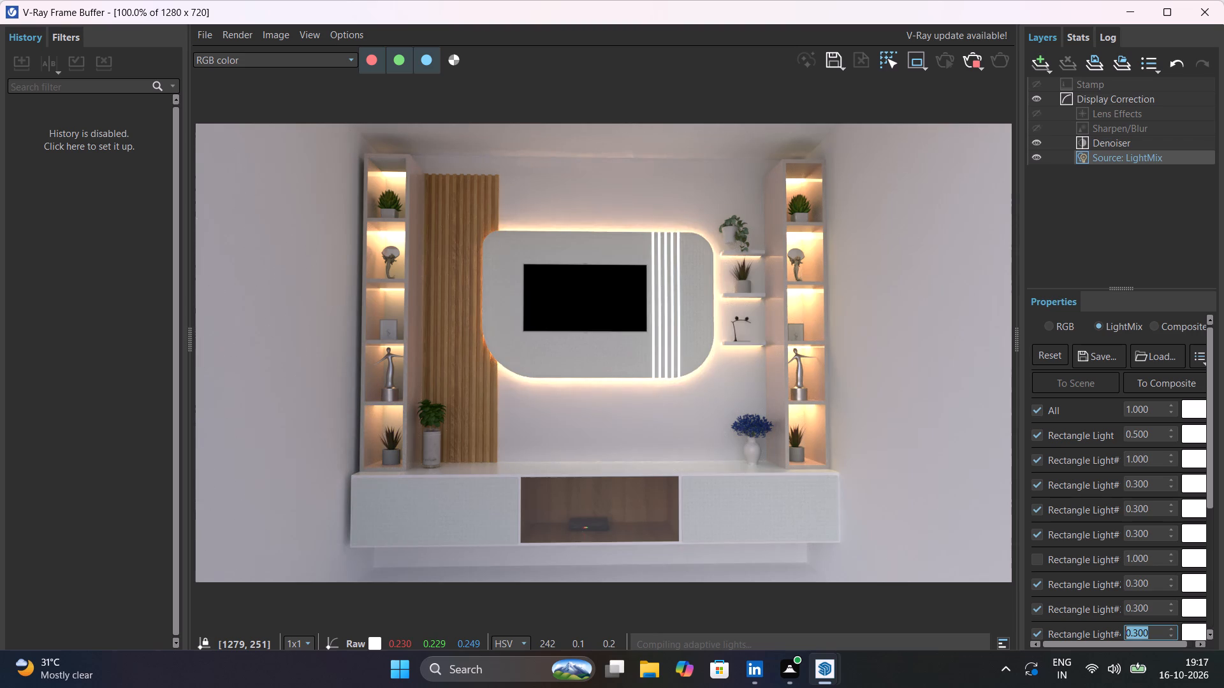
key("Down")
type("0.3")
key("Return")
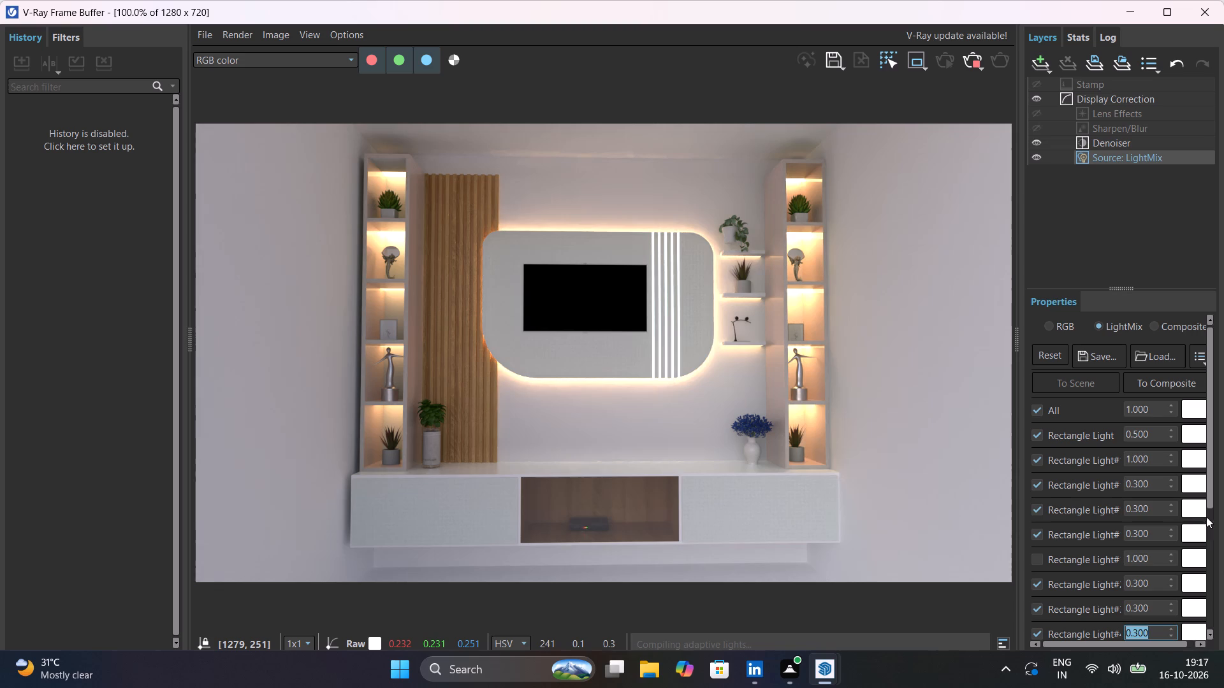
Set the LightMix intensity of the tenth Rectangle Light to 0.3.
left_click_drag(1209, 503, 1222, 587)
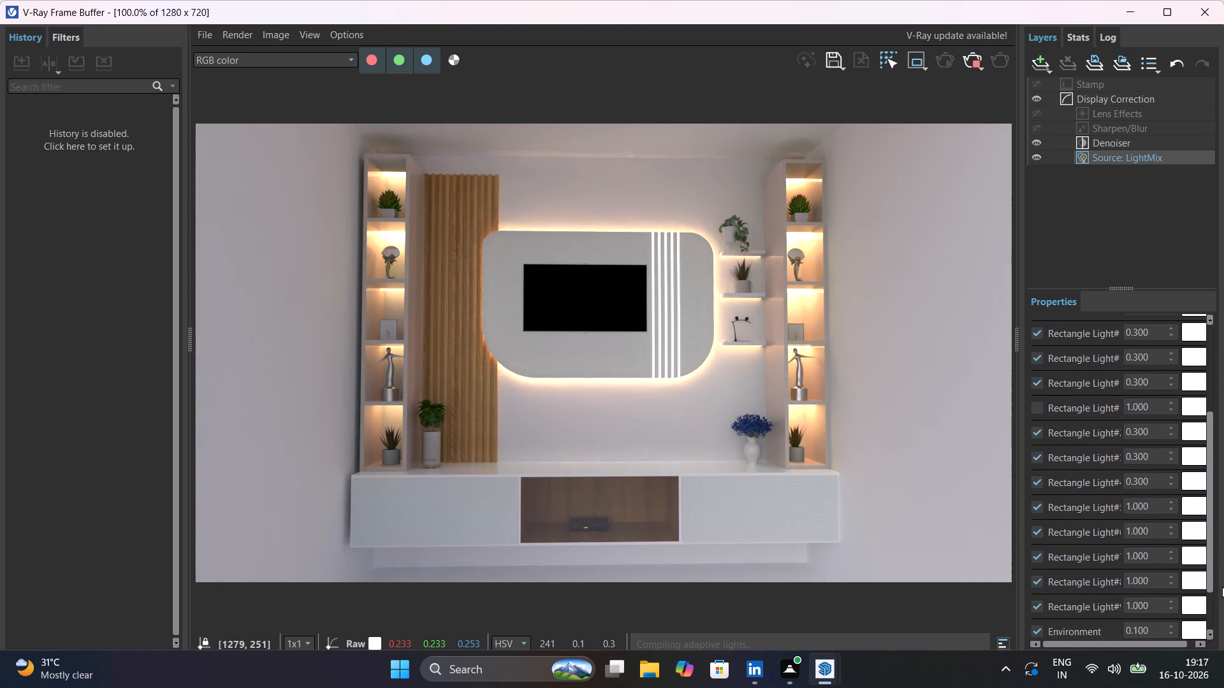
left_click(1156, 508)
key("BackSpace")
key("BackSpace")
key("BackSpace")
key("BackSpace")
key("BackSpace")
key("BackSpace")
key("BackSpace")
key("BackSpace")
key("BackSpace")
key("BackSpace")
type("0.3")
key("Return")
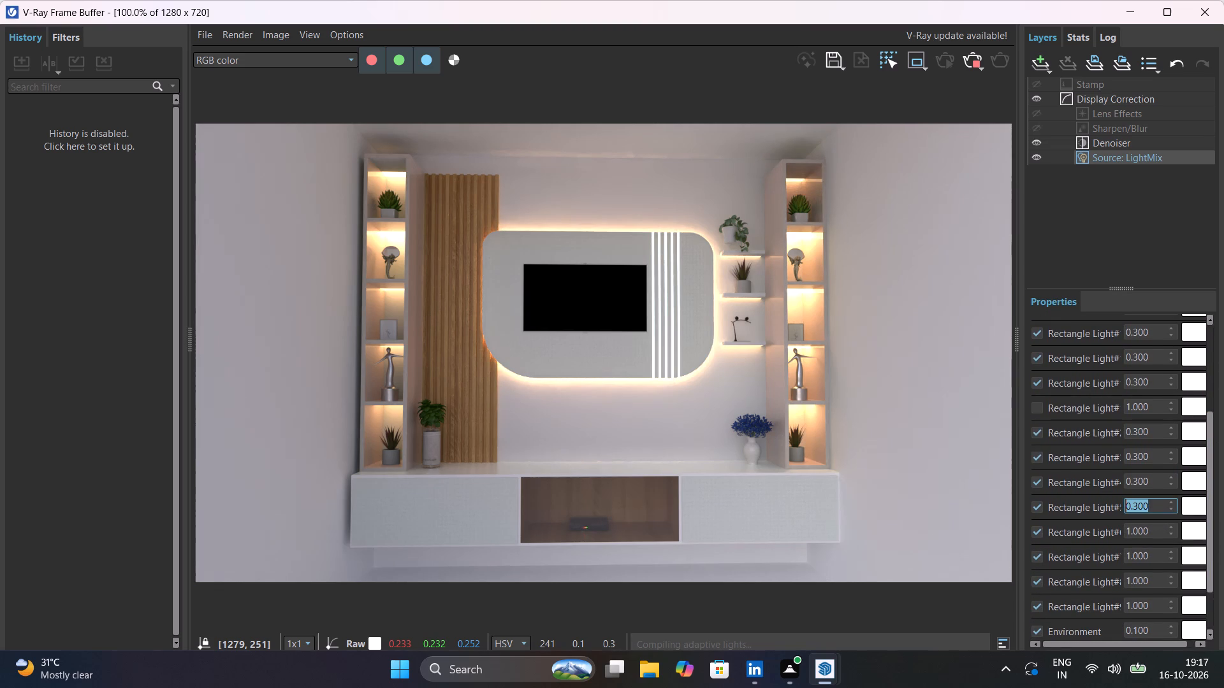
Set the LightMix intensity of the eleventh Rectangle Light to 0.3.
left_click(1153, 529)
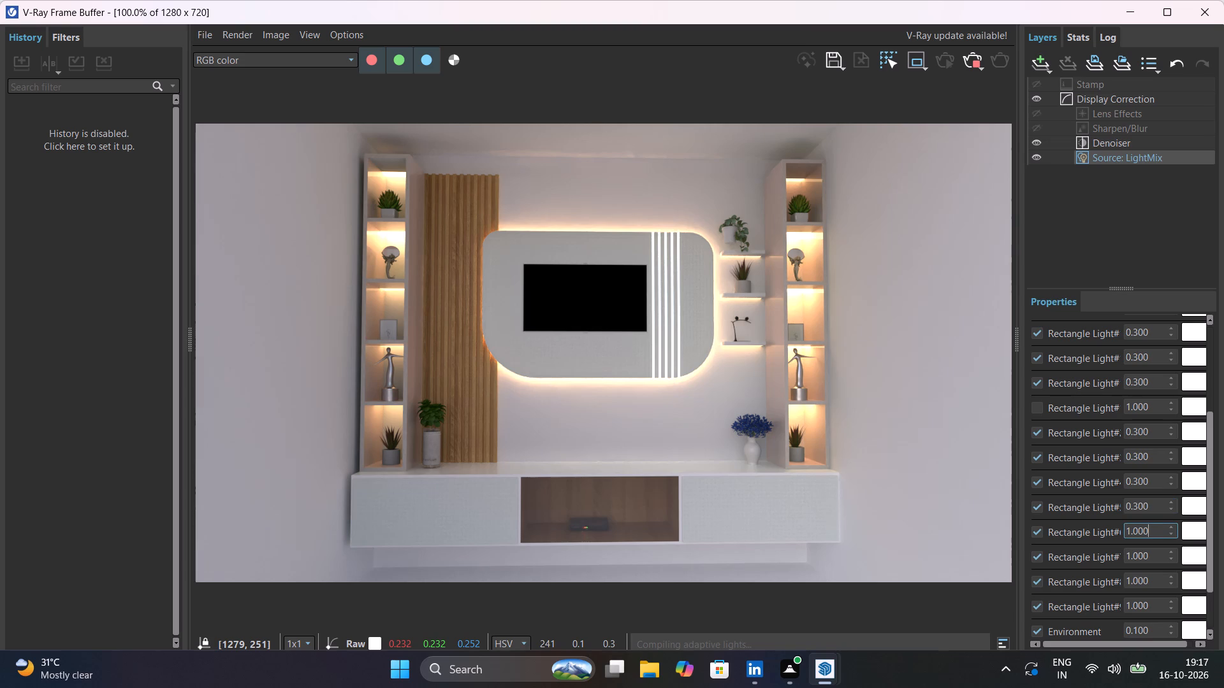
key("BackSpace")
key("BackSpace")
key("BackSpace")
key("BackSpace")
key("BackSpace")
key("BackSpace")
key("BackSpace")
key("BackSpace")
key("BackSpace")
key("BackSpace")
key("BackSpace")
type("0.3")
key("Return")
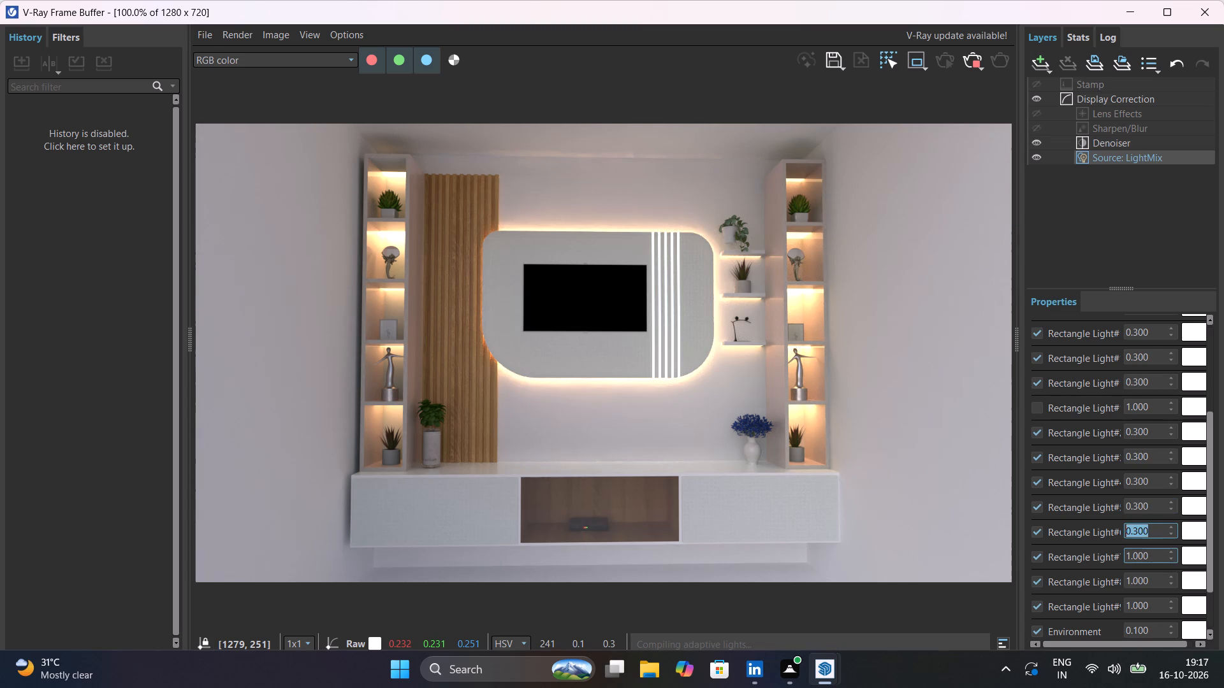
Set the LightMix intensity of the twelfth Rectangle Light to 0.3.
left_click(1151, 556)
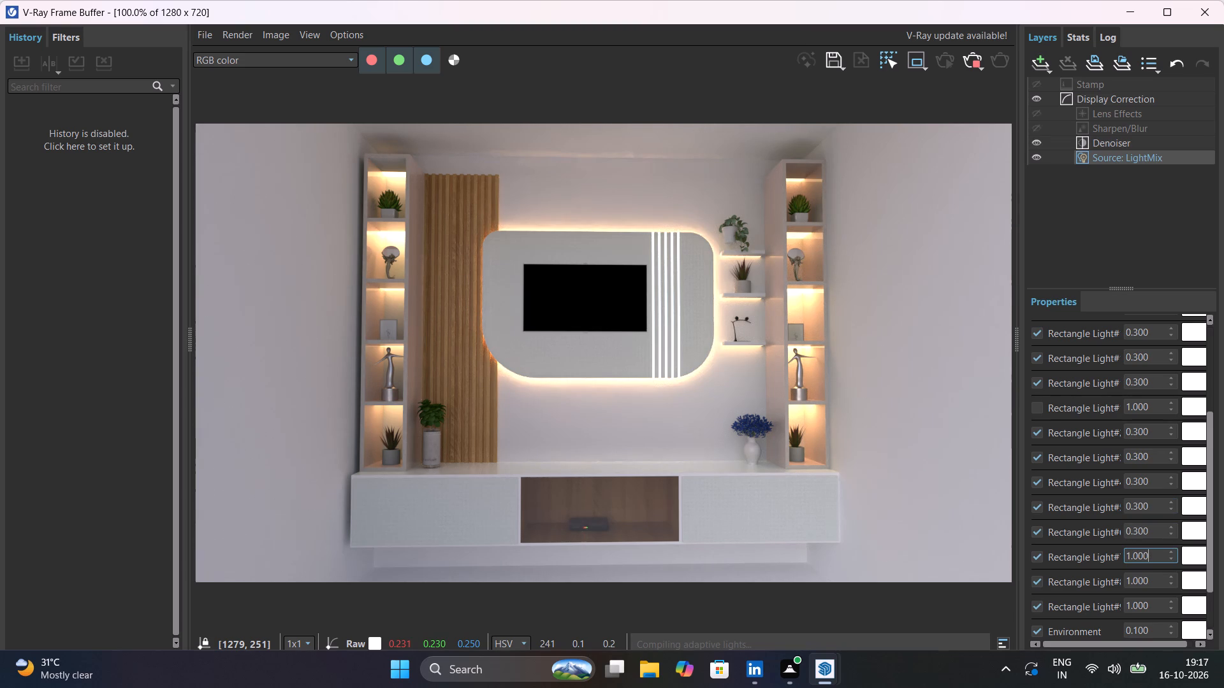
key("BackSpace")
key("BackSpace")
key("BackSpace")
key("BackSpace")
key("BackSpace")
key("BackSpace")
key("BackSpace")
key("BackSpace")
key("BackSpace")
key("BackSpace")
type("0.3")
key("Return")
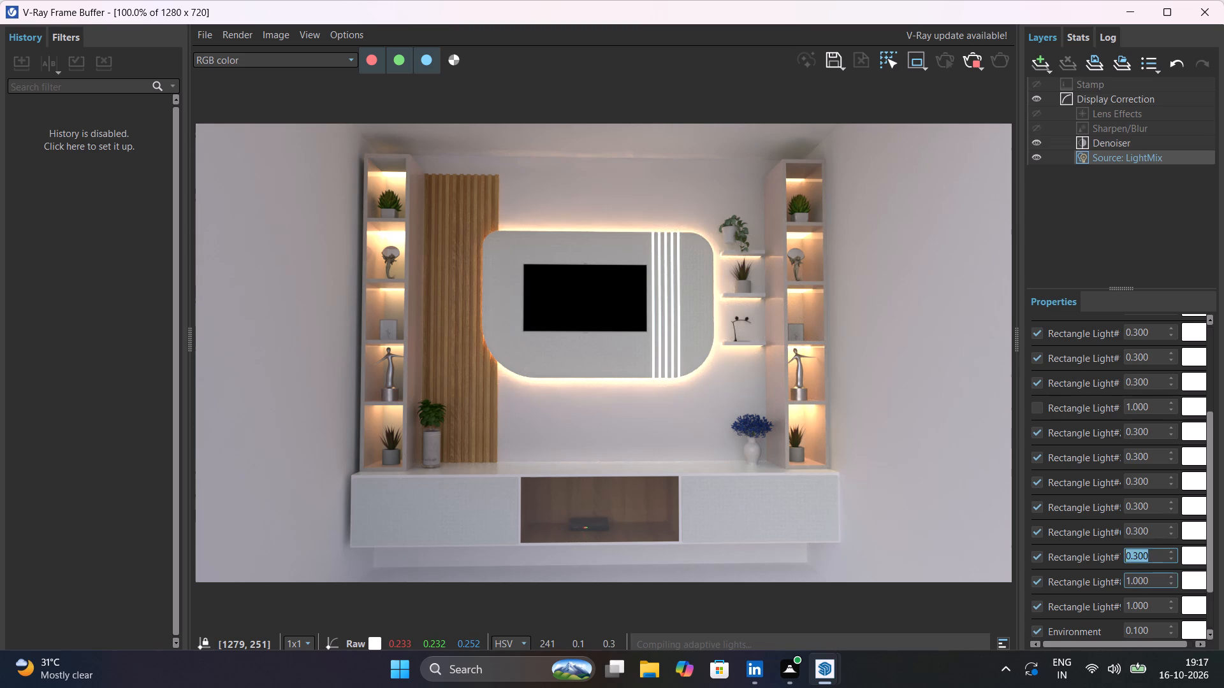
Set the LightMix intensity of the thirteenth Rectangle Light to 0.3.
left_click(1156, 578)
key("BackSpace")
key("BackSpace")
key("BackSpace")
key("BackSpace")
key("BackSpace")
key("BackSpace")
key("BackSpace")
key("BackSpace")
key("BackSpace")
key("BackSpace")
key("BackSpace")
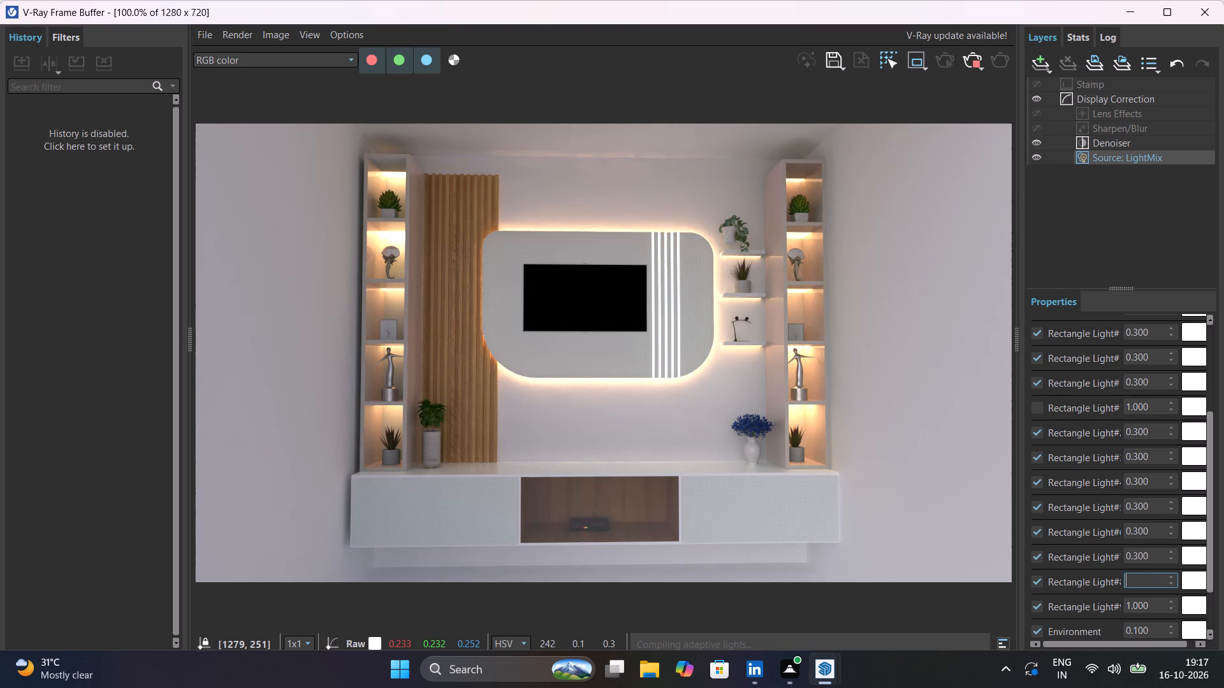
type("0.3")
key("Return")
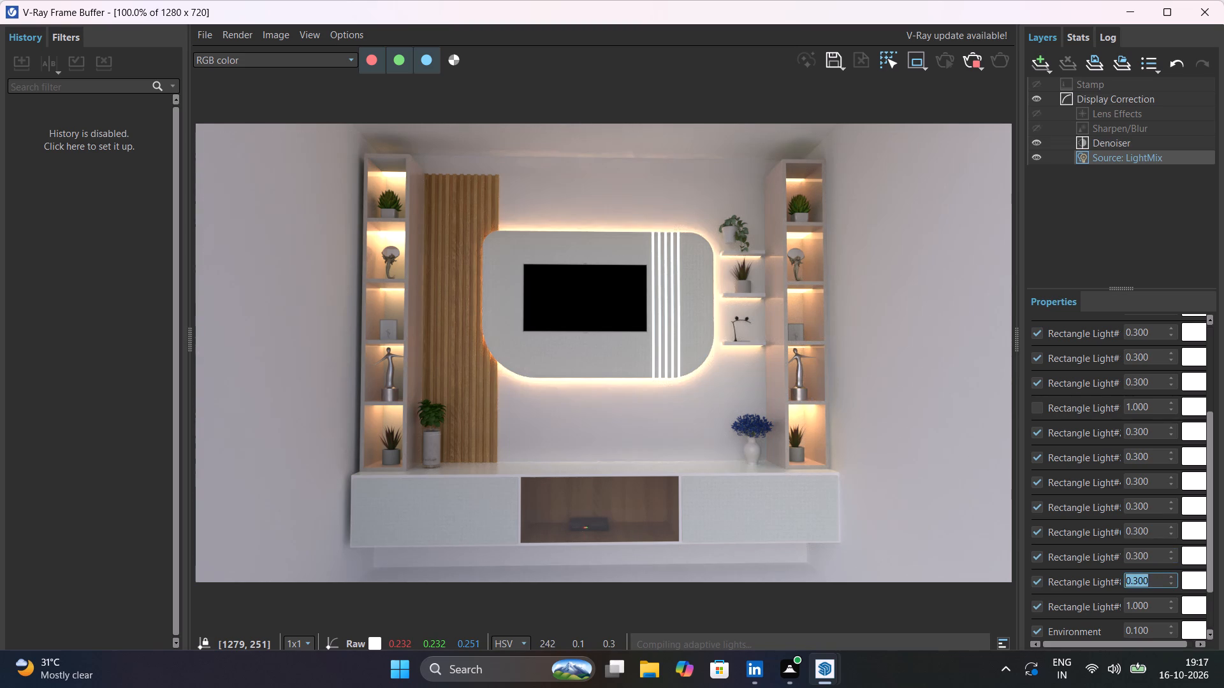
Set the LightMix intensity of the fourteenth Rectangle Light, the last one before Environment, to 0.3.
left_click(1154, 606)
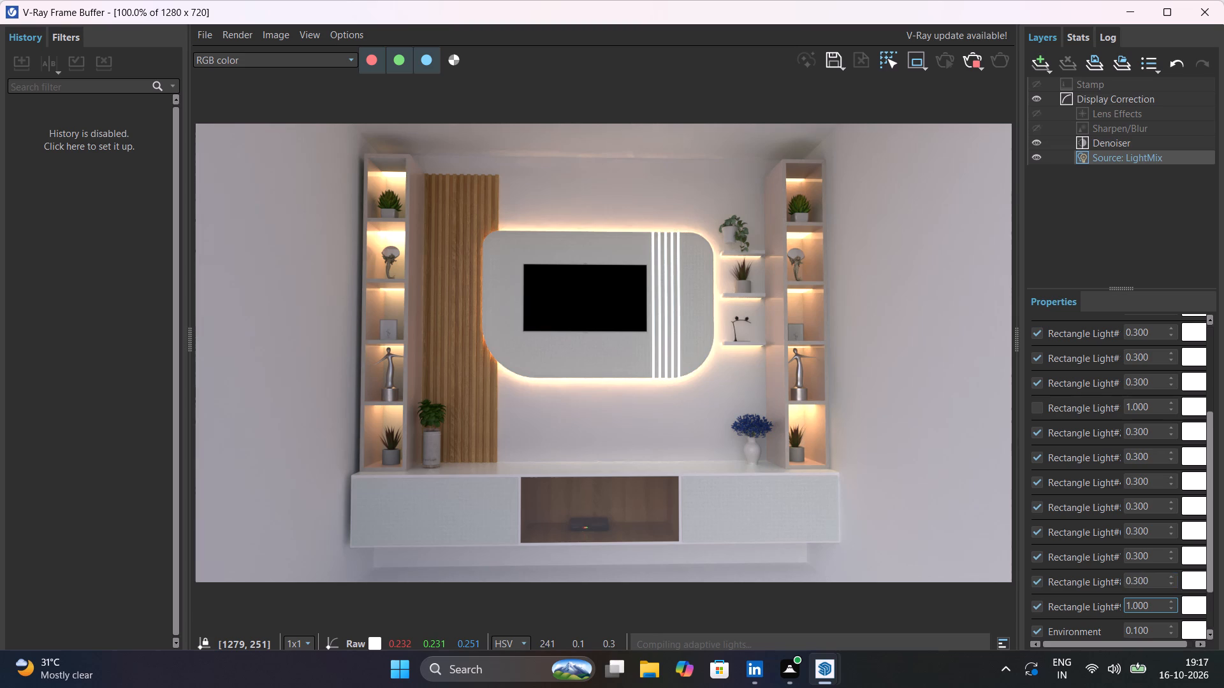
key("BackSpace")
key("BackSpace")
key("BackSpace")
key("BackSpace")
key("BackSpace")
key("BackSpace")
key("BackSpace")
key("BackSpace")
key("BackSpace")
key("BackSpace")
type("0.3")
key("Return")
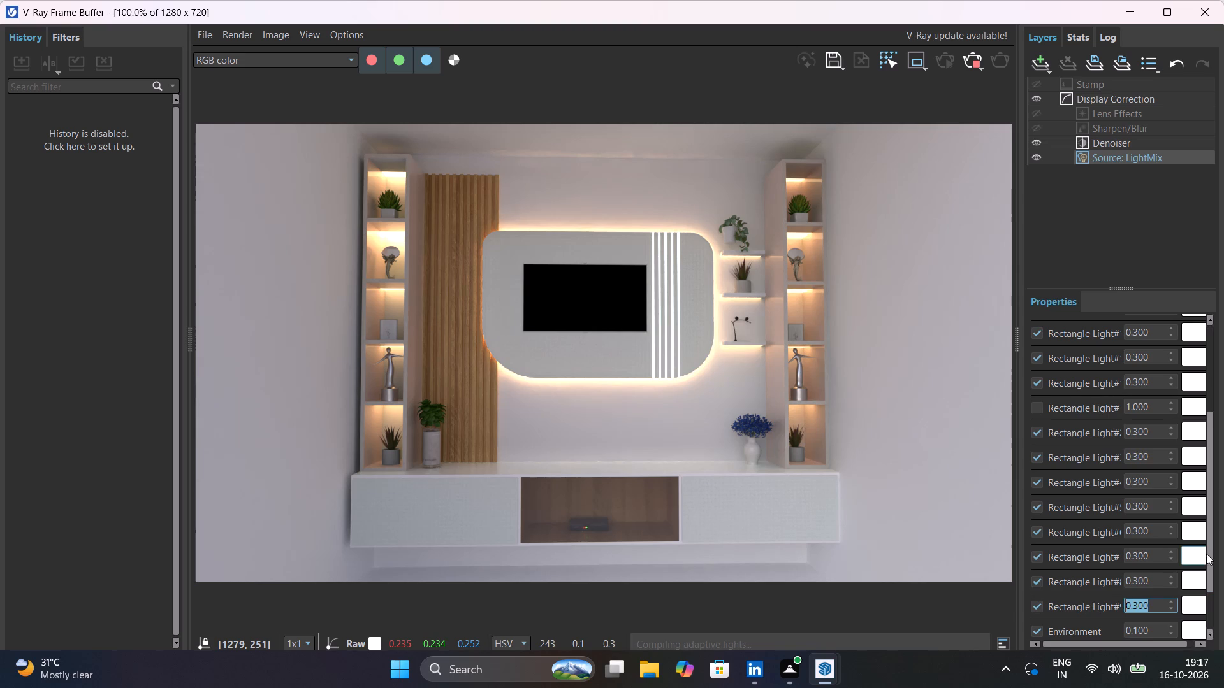
Set the LightMix intensity of the first Rectangle Light to 0.3.
left_click_drag(1211, 560, 1216, 585)
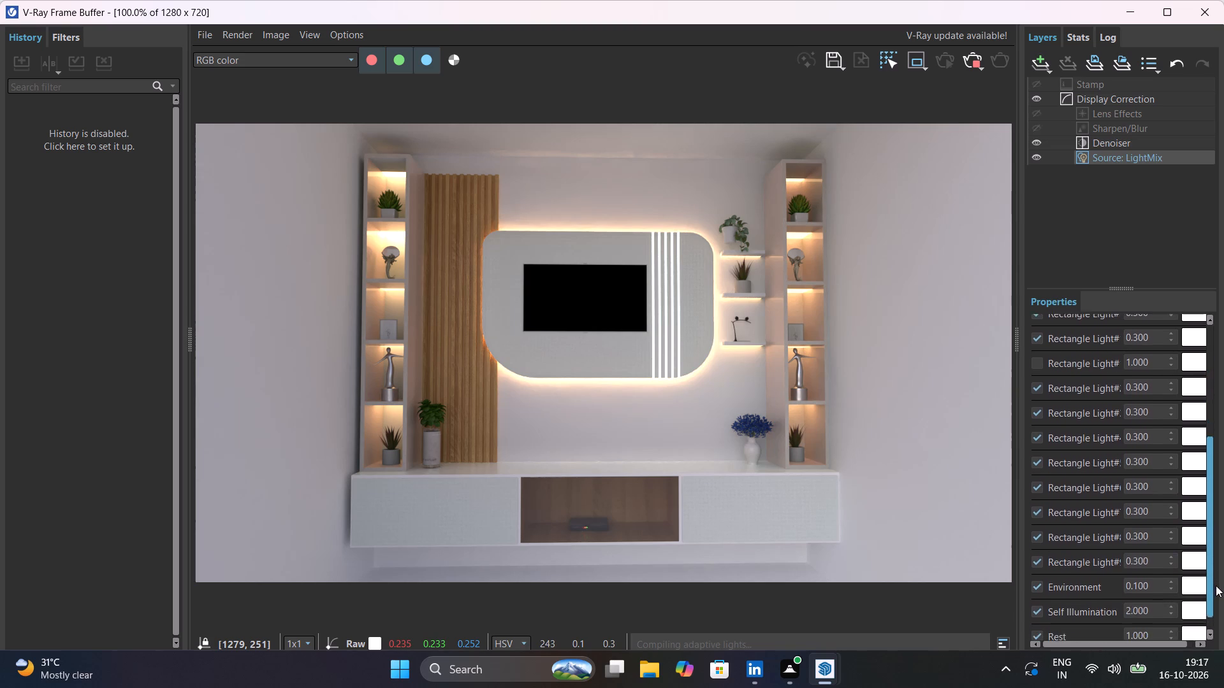
left_click_drag(1216, 585, 1206, 529)
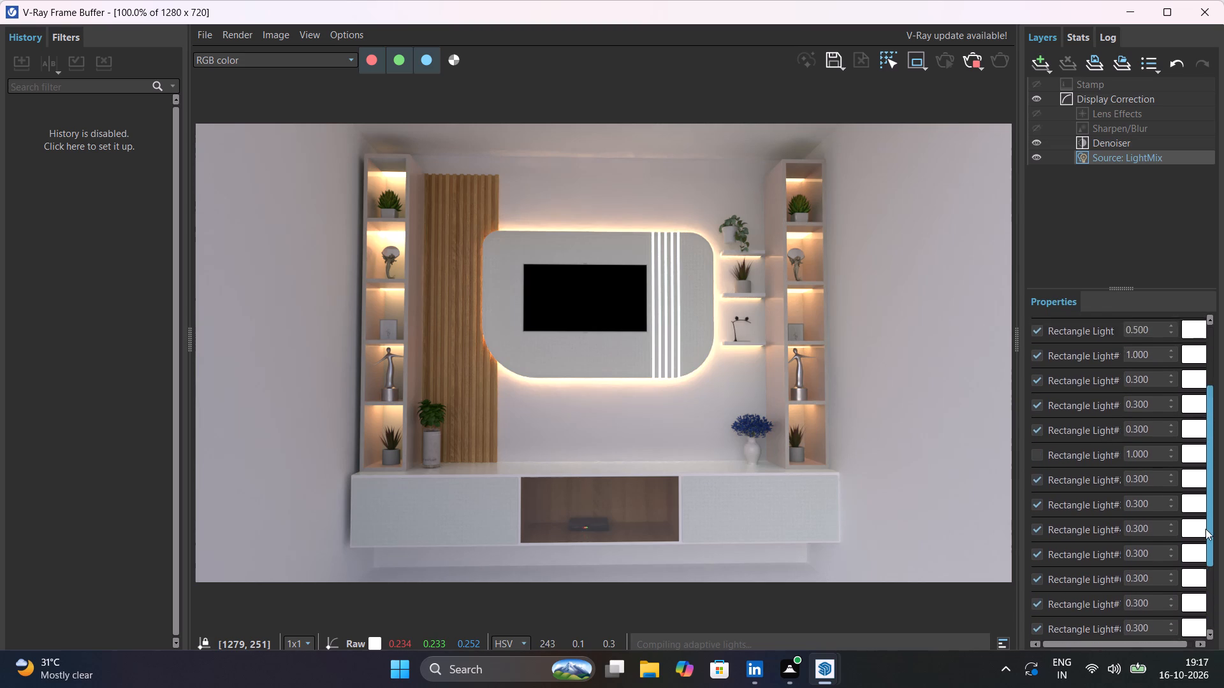
left_click_drag(1206, 529, 1191, 447)
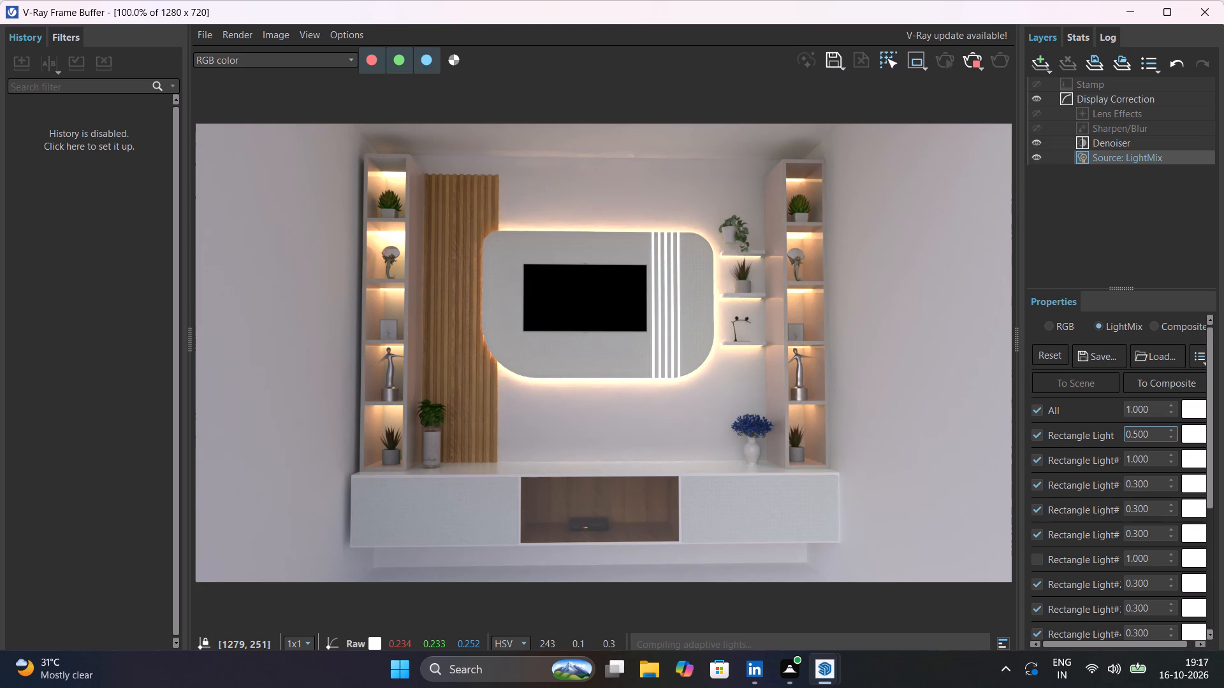
left_click(1151, 433)
key("BackSpace")
key("BackSpace")
key("BackSpace")
key("BackSpace")
key("BackSpace")
key("BackSpace")
key("BackSpace")
key("BackSpace")
key("BackSpace")
type("0.3")
key("Return")
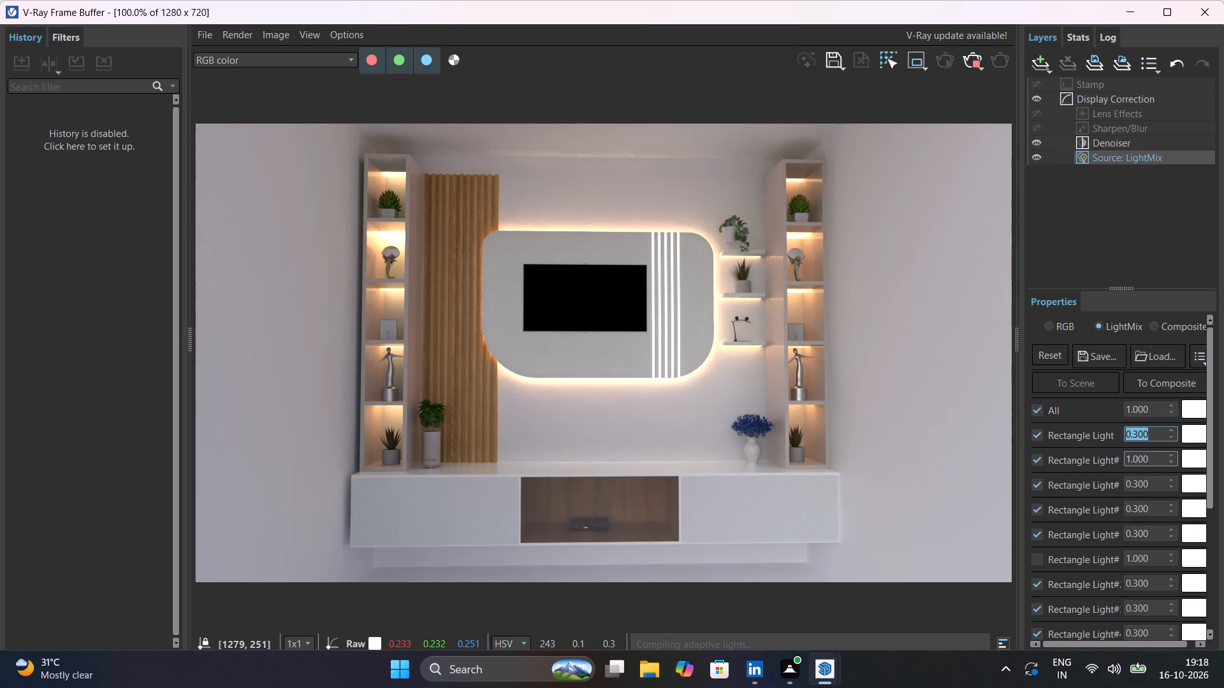
Set the LightMix intensity of the second Rectangle Light to 0.3.
left_click(1153, 457)
key("BackSpace")
key("BackSpace")
key("BackSpace")
key("BackSpace")
key("BackSpace")
key("BackSpace")
key("BackSpace")
key("BackSpace")
key("BackSpace")
key("BackSpace")
key("BackSpace")
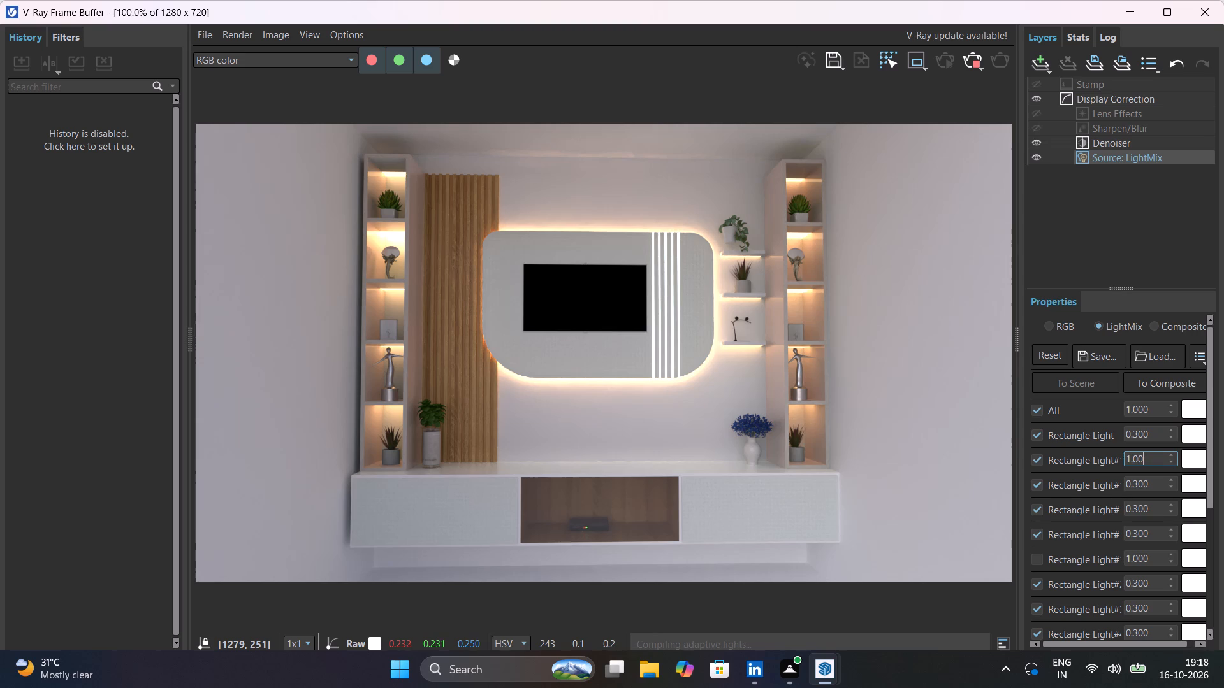
type("0.3")
key("Return")
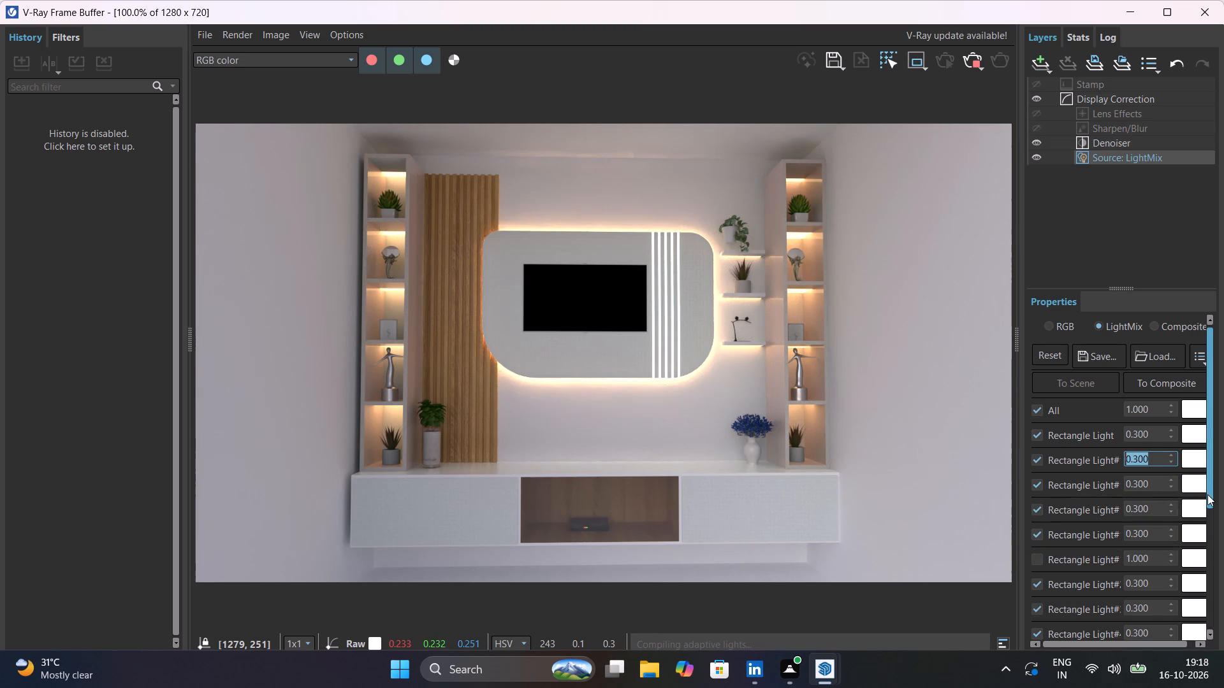
Switch off the Environment light in LightMix.
left_click_drag(1207, 494, 1213, 627)
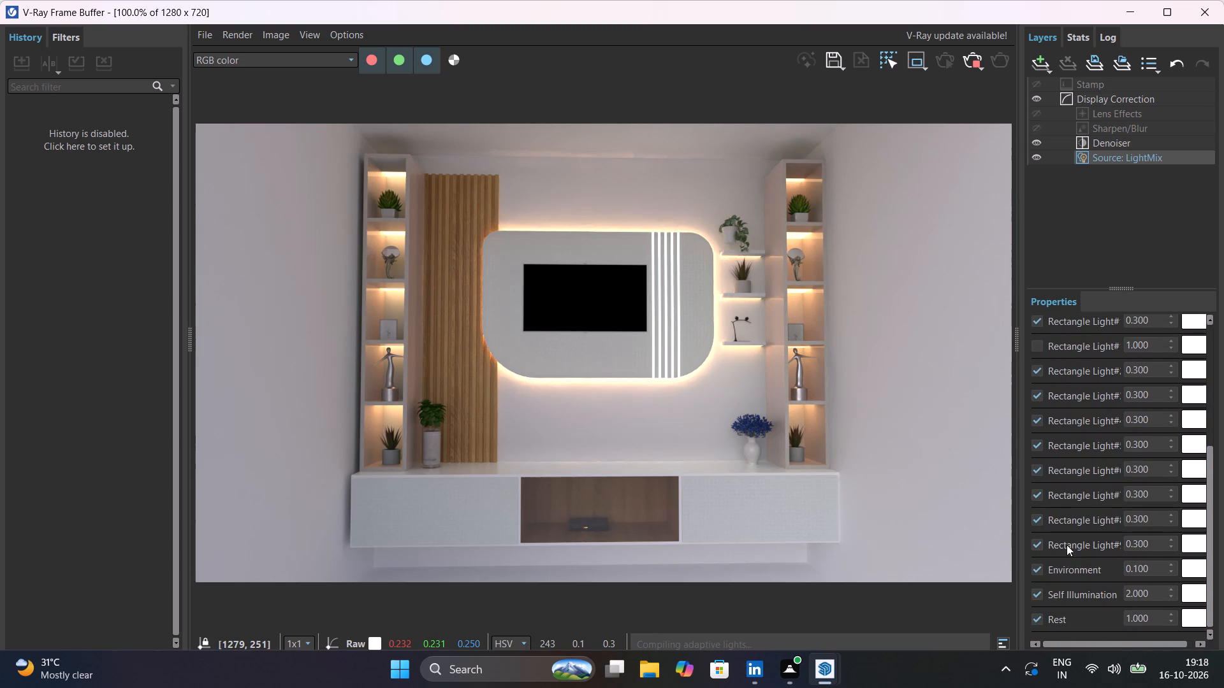
left_click(1039, 568)
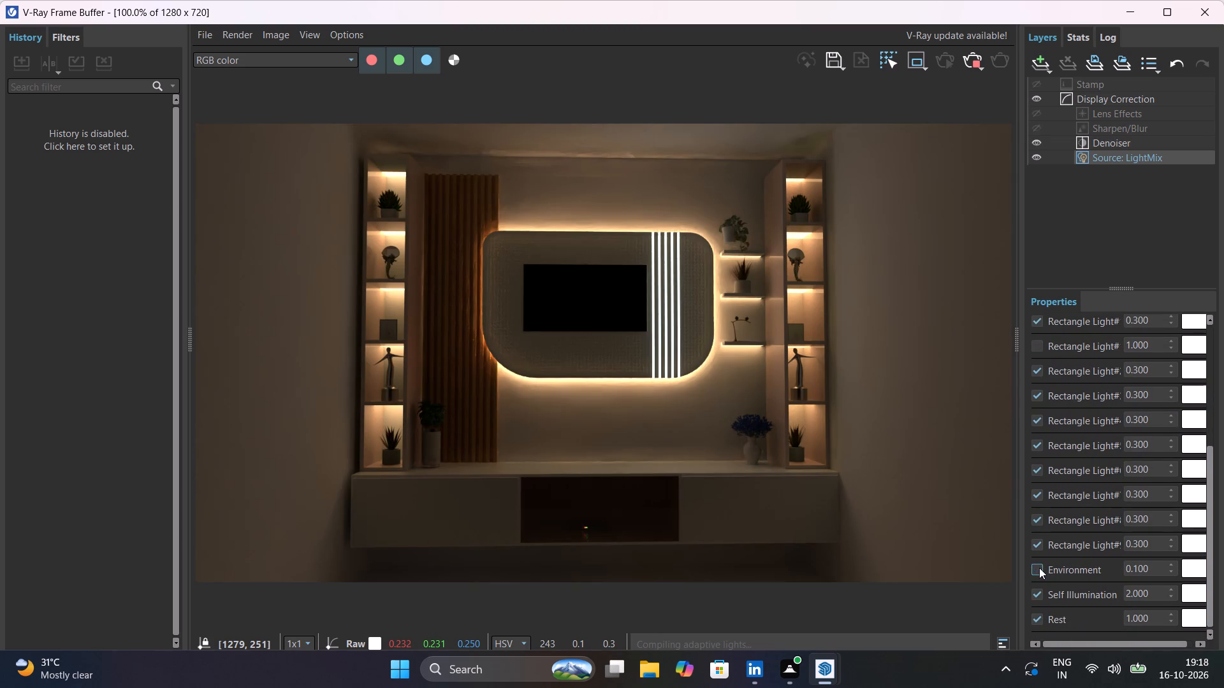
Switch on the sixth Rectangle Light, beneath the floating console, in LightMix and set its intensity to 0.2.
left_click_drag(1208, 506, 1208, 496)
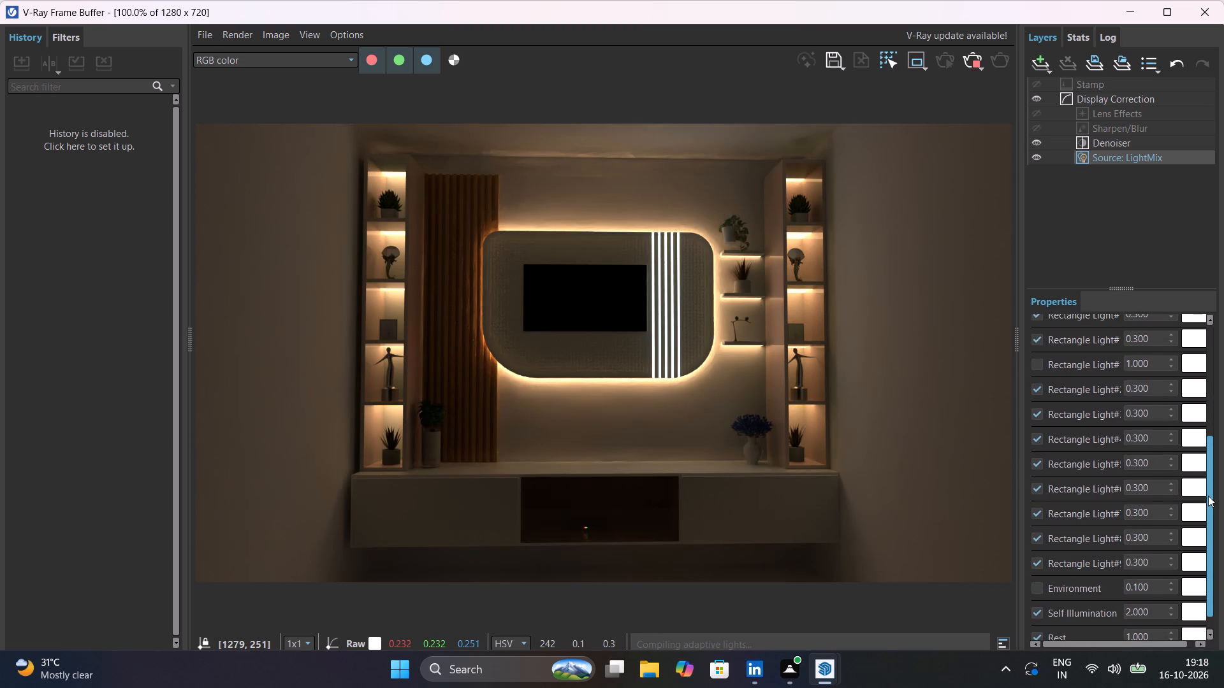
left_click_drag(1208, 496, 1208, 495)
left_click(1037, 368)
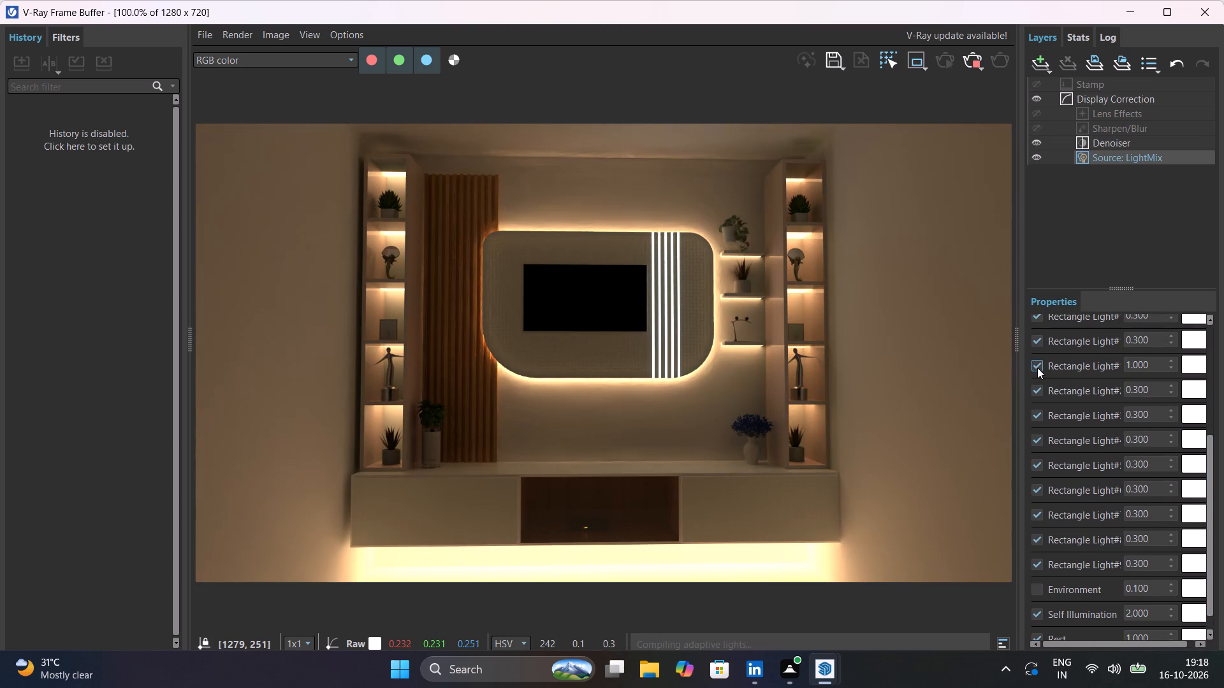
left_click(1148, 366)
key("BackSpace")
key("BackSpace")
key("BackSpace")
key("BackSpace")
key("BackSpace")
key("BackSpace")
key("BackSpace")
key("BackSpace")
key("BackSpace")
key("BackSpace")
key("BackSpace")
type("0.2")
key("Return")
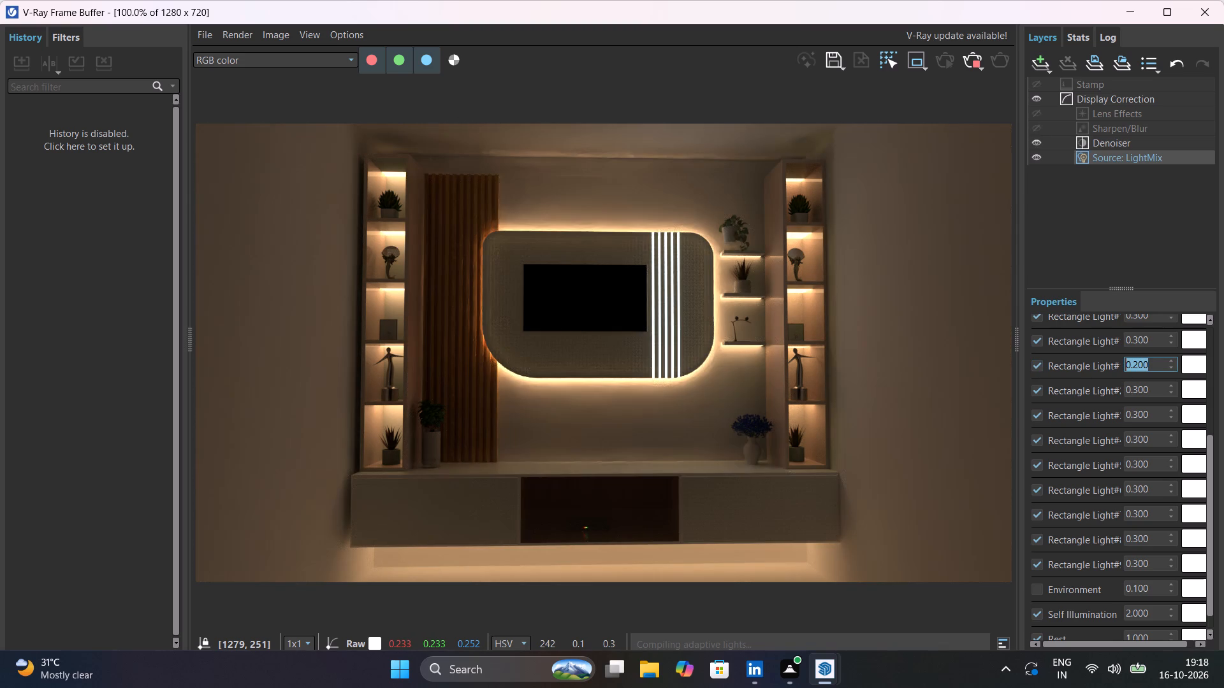
Try an intensity of 0.3 for the sixth Rectangle Light in LightMix and settle on 0.6.
type("0.3")
key("Return")
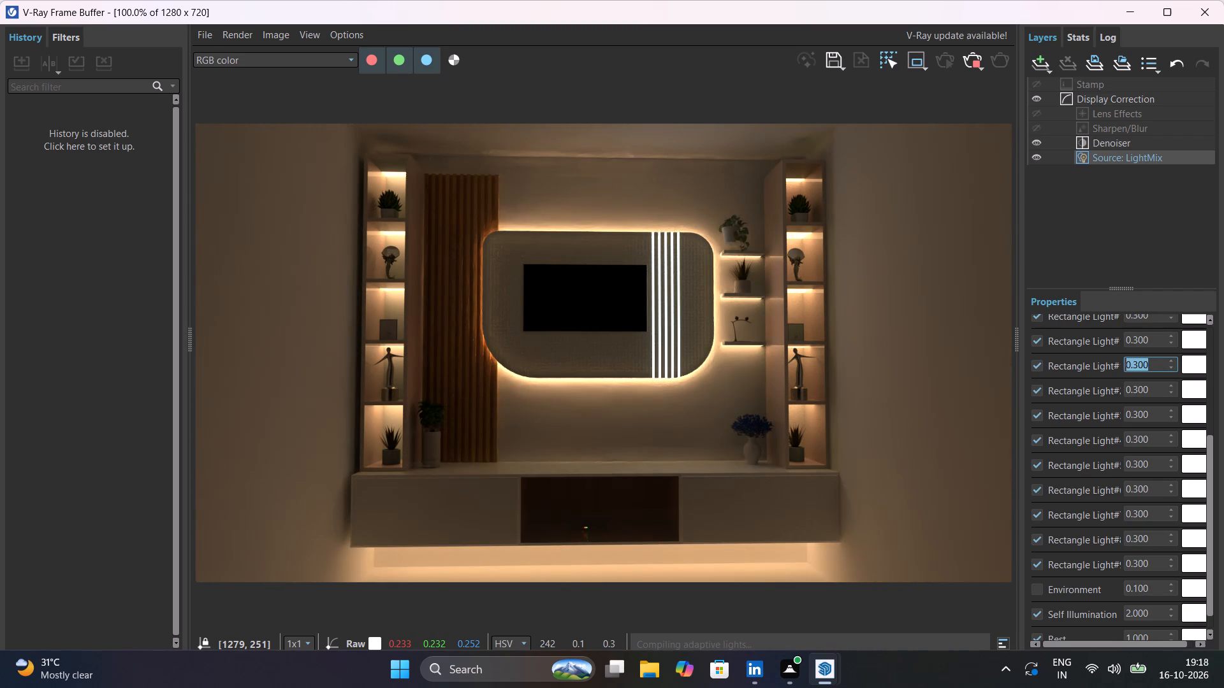
key("0")
type(".6")
key("Return")
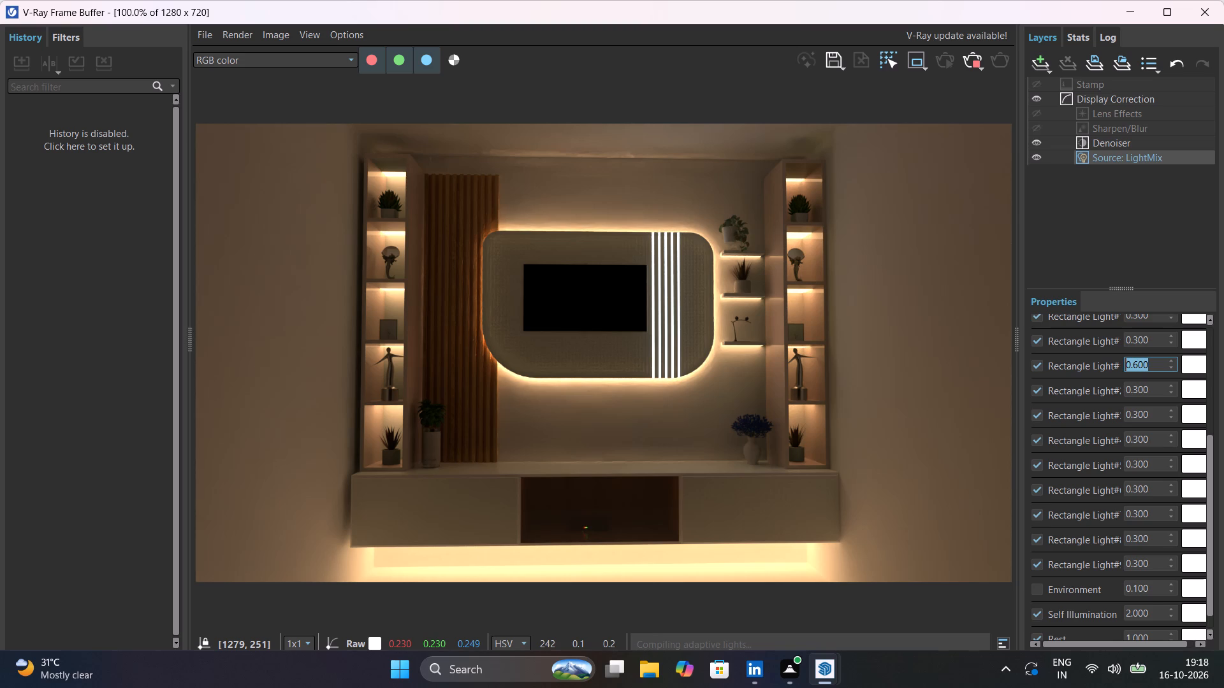
Switch off the sixth Rectangle Light, beneath the floating console, in LightMix.
key("BackSpace")
left_click(1037, 368)
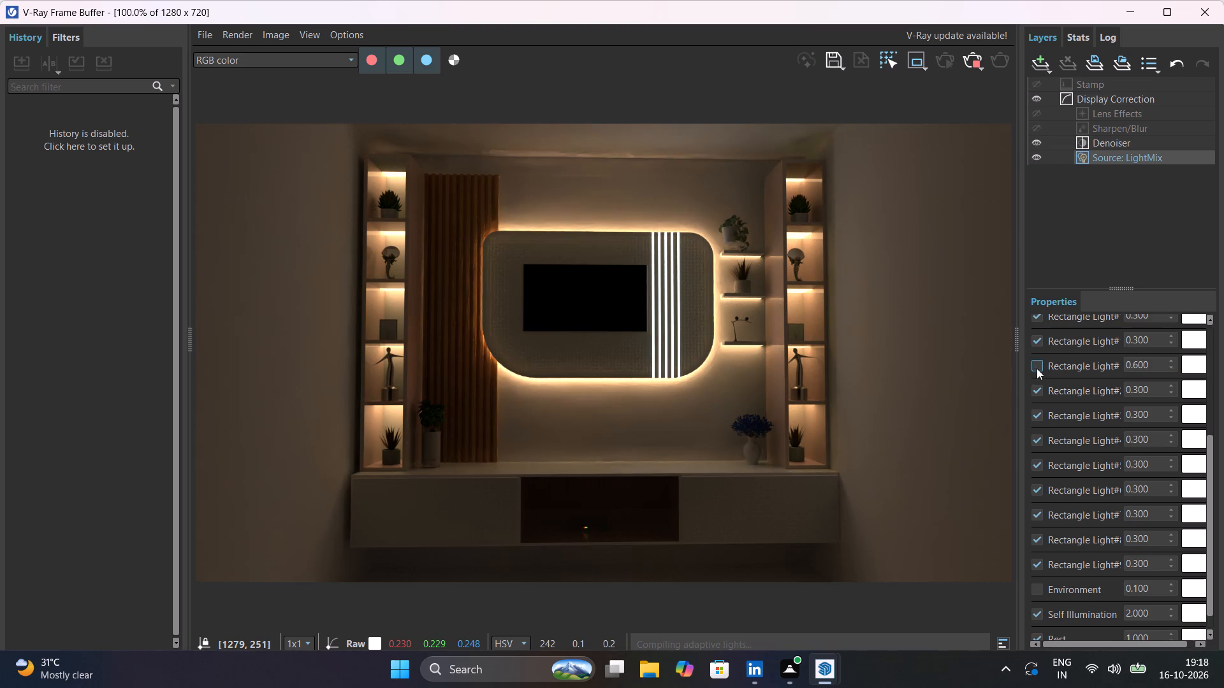
Try a Display Correction exposure of up to 5 and settle on about 4.26.
left_click_drag(1210, 457, 1211, 484)
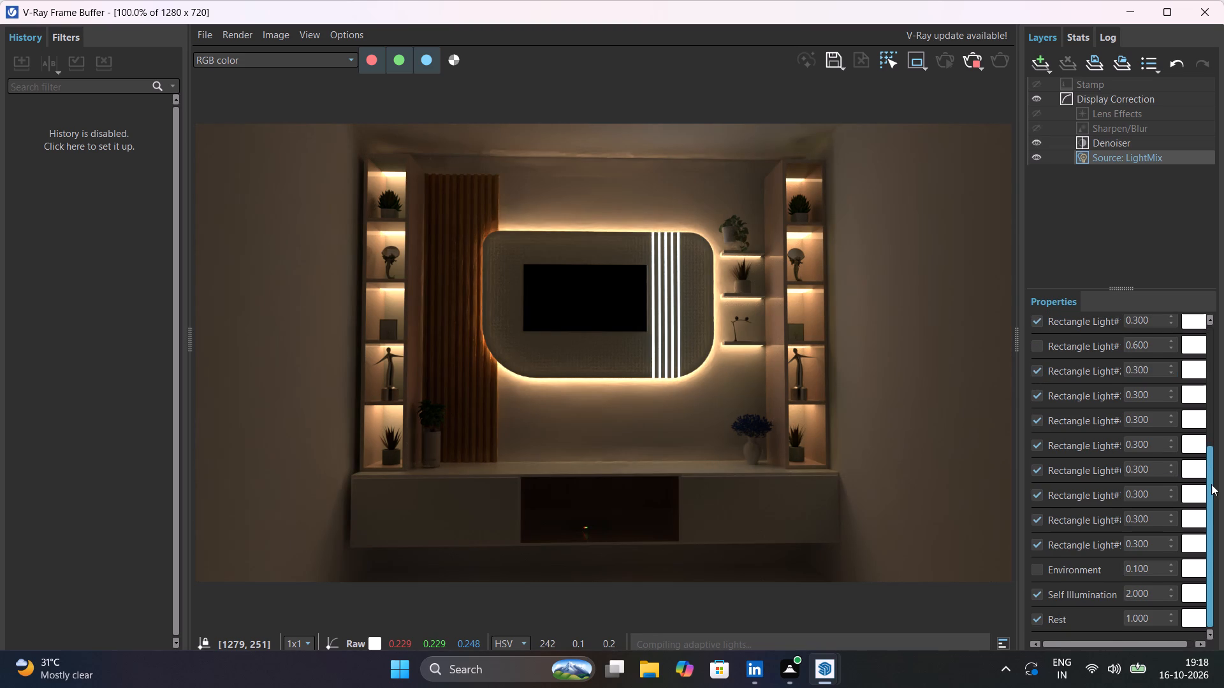
left_click_drag(1211, 484, 1211, 483)
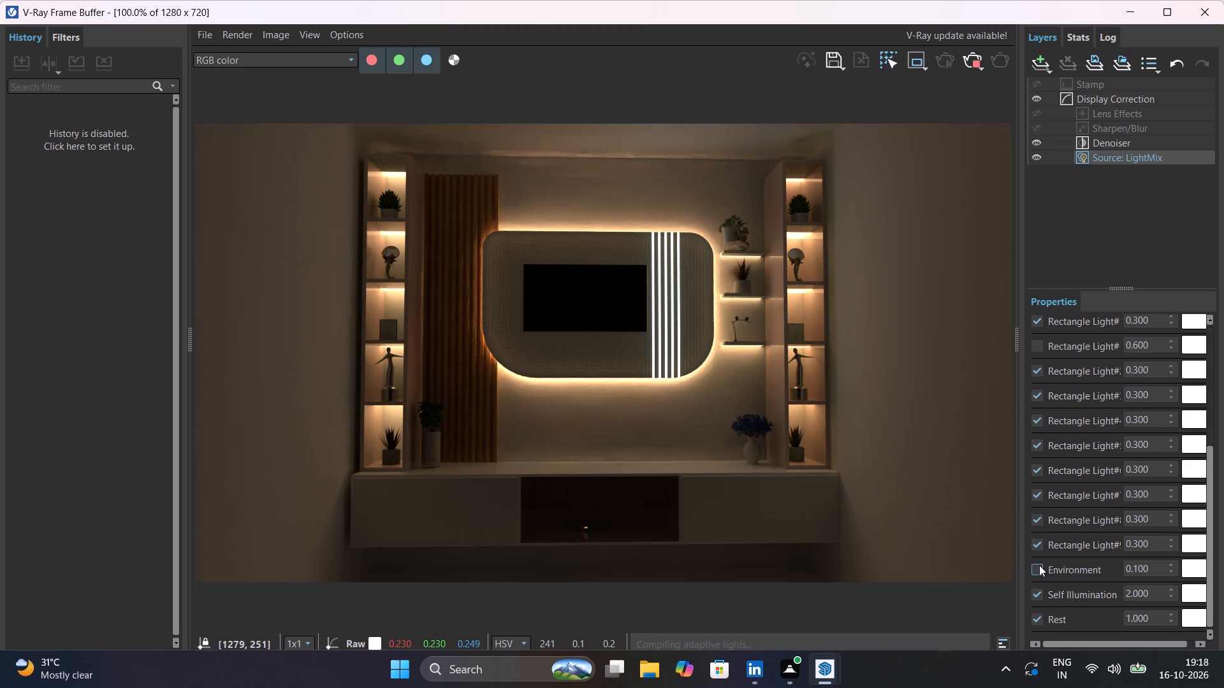
left_click(1107, 98)
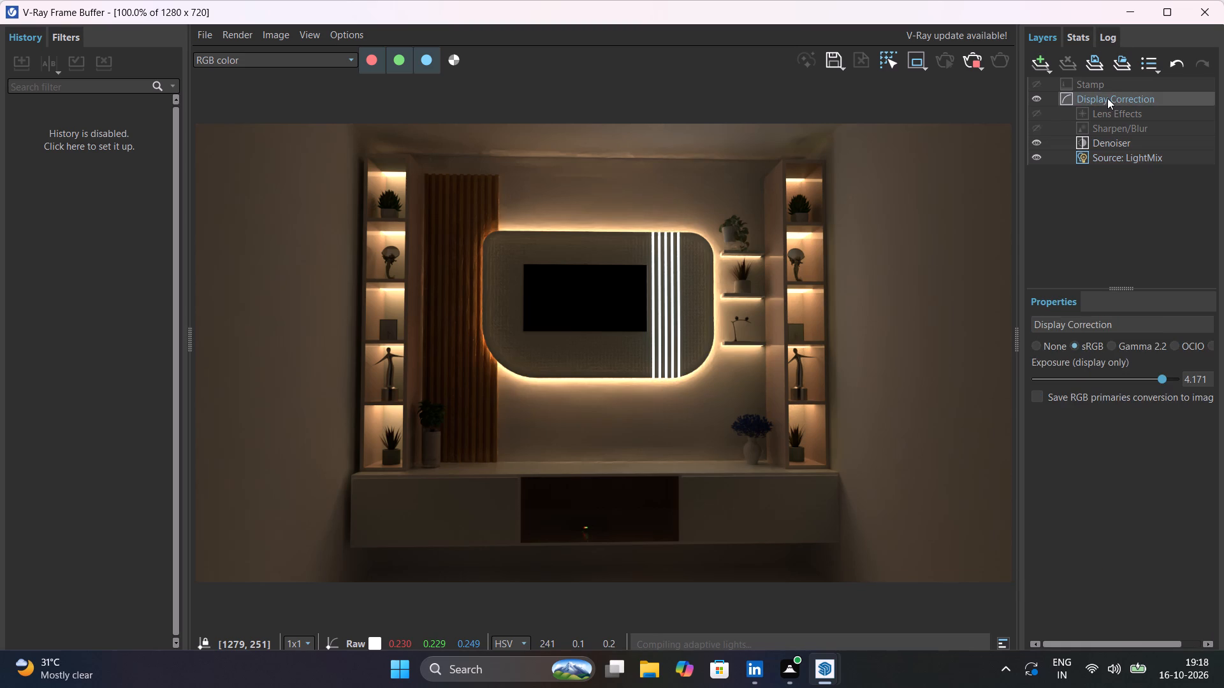
left_click(1170, 379)
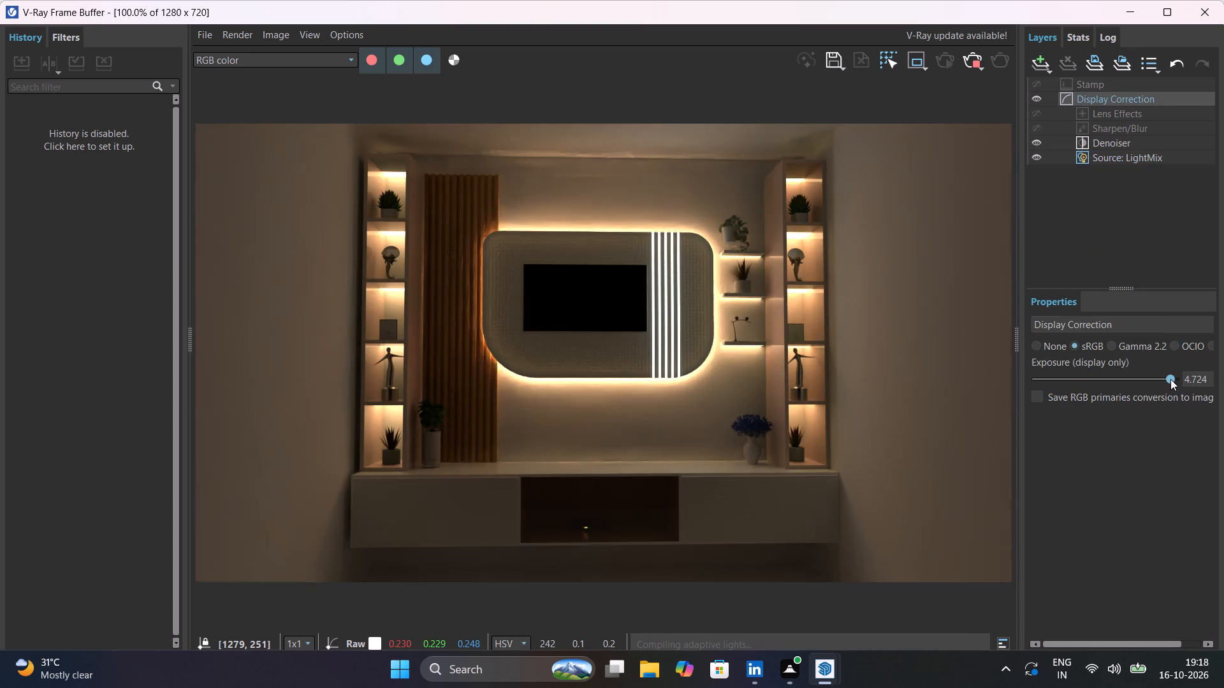
left_click_drag(1170, 379, 1180, 380)
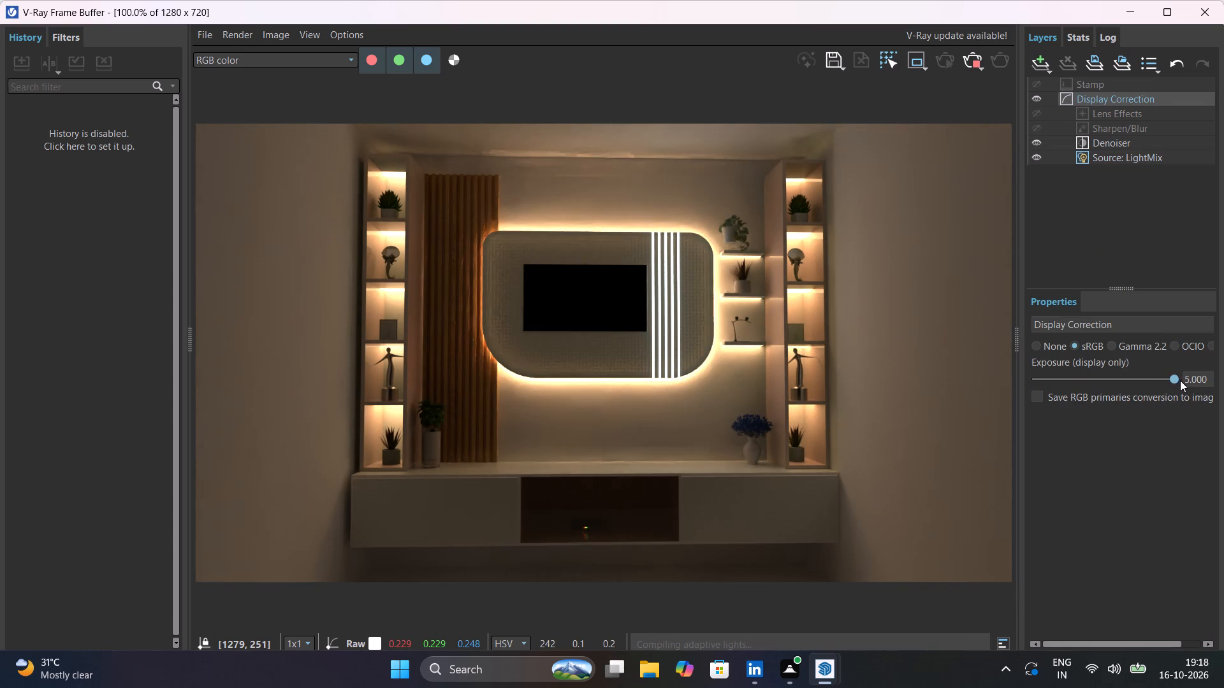
left_click_drag(1180, 380, 1164, 382)
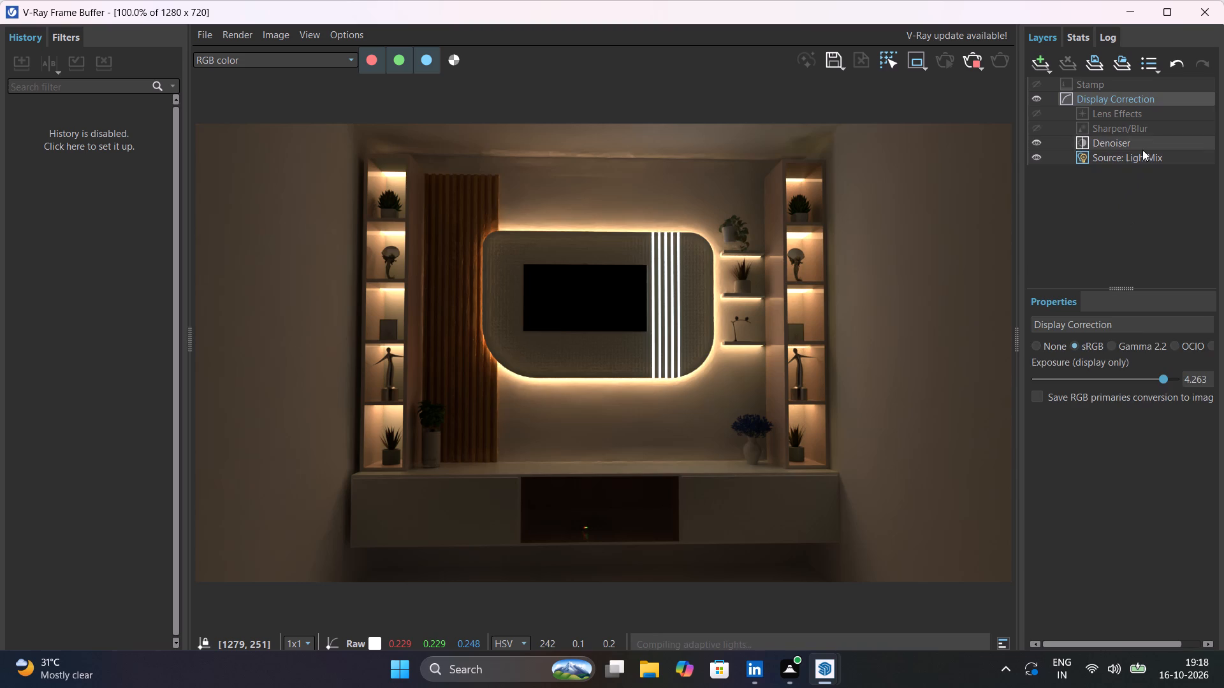
Return to the LightMix layer and switch the Environment light back on.
left_click(1142, 150)
left_click(1142, 162)
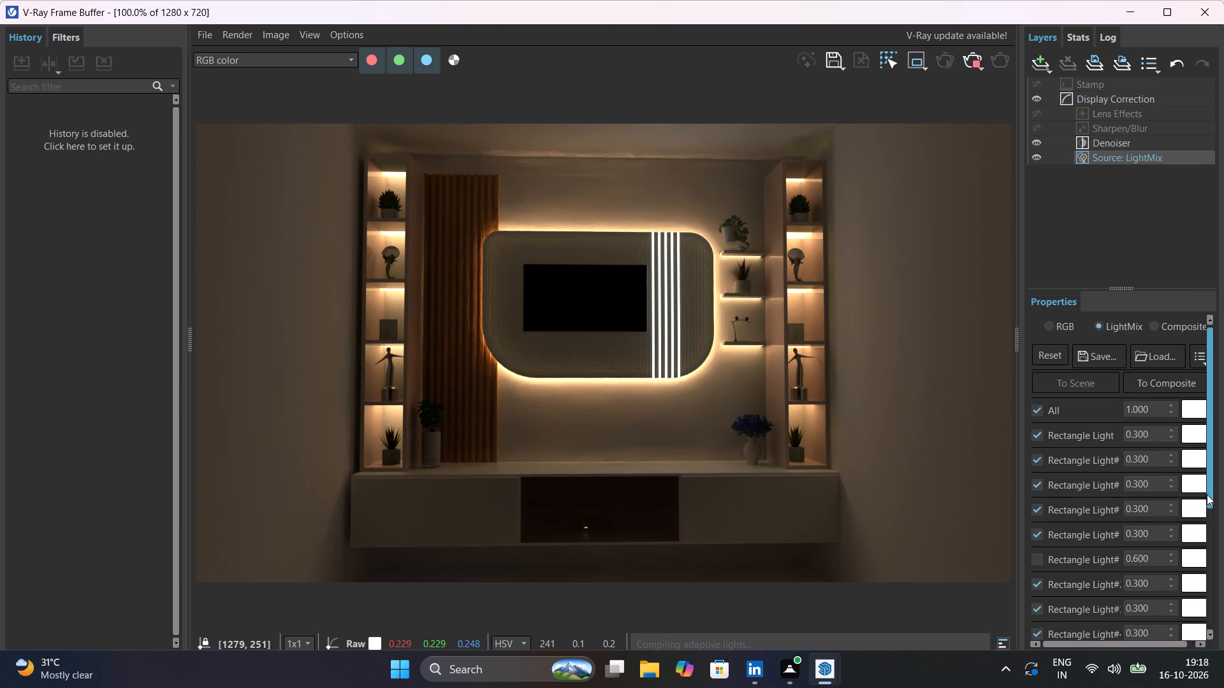
left_click_drag(1207, 494, 1207, 582)
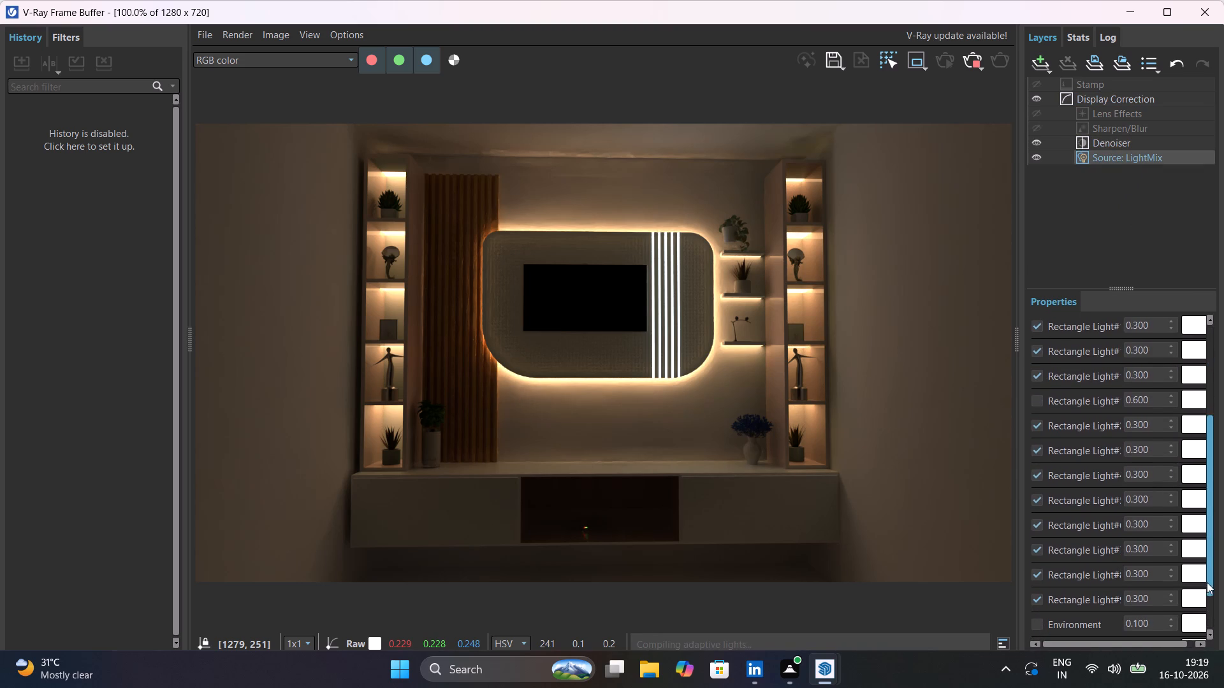
left_click(1038, 623)
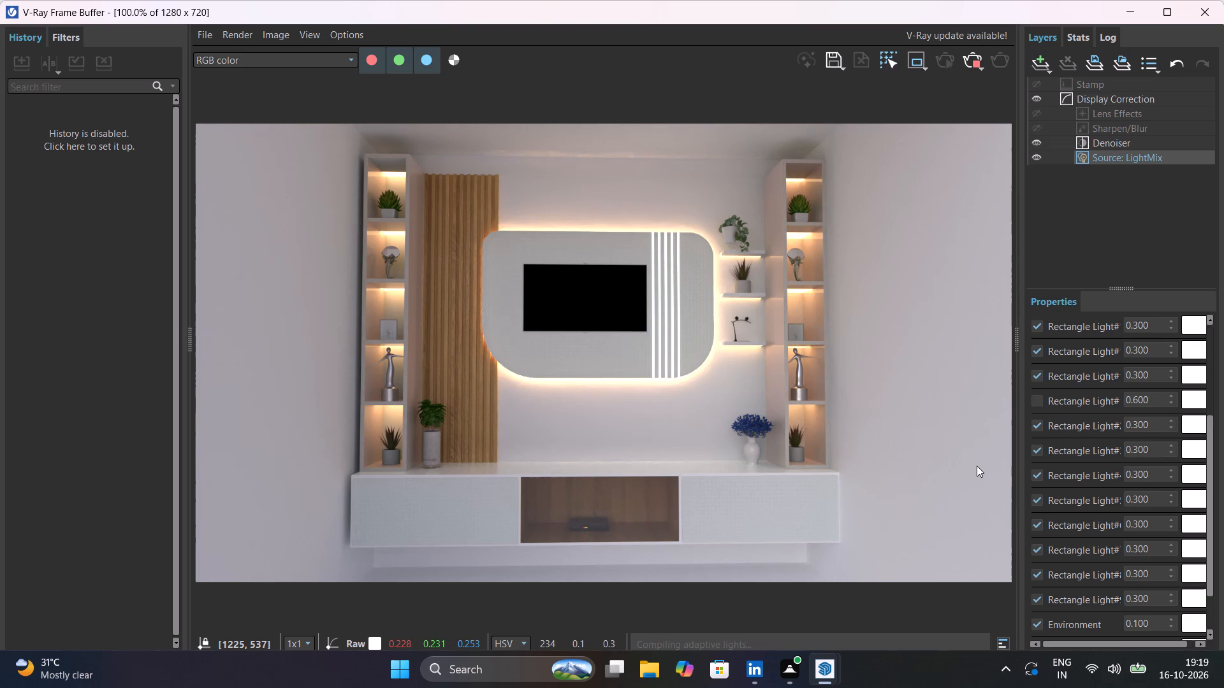
Stop the current render and start a new interactive V-Ray render.
left_click(979, 62)
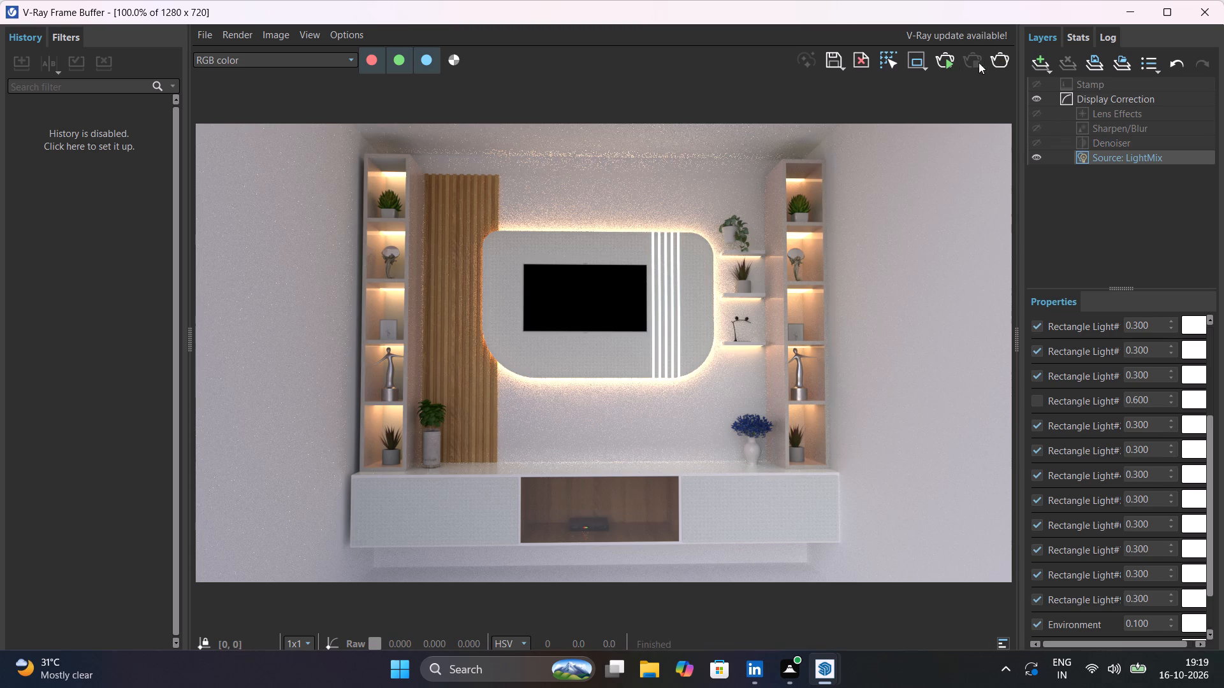
left_click(949, 61)
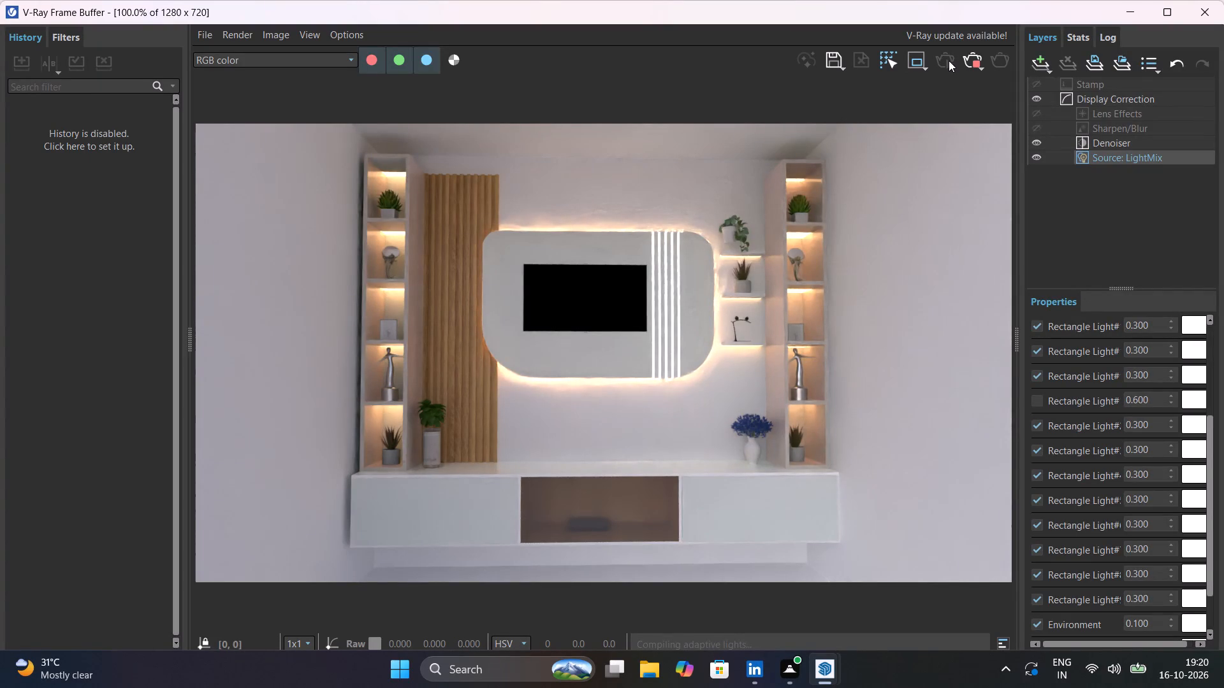
Close the V-Ray Frame Buffer and the V-Ray Asset Editor, and save the TV unit model.
key("ctrl+s")
left_click(1198, 14)
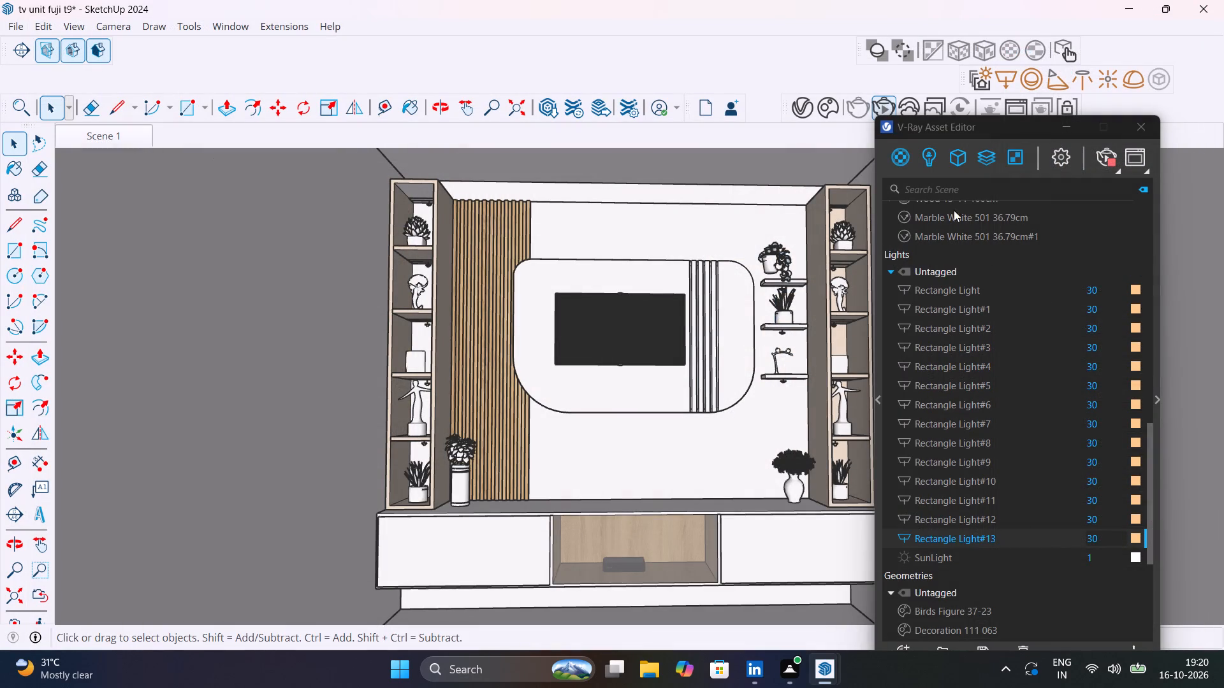
left_click(1143, 131)
scroll(787, 380, "down", 4)
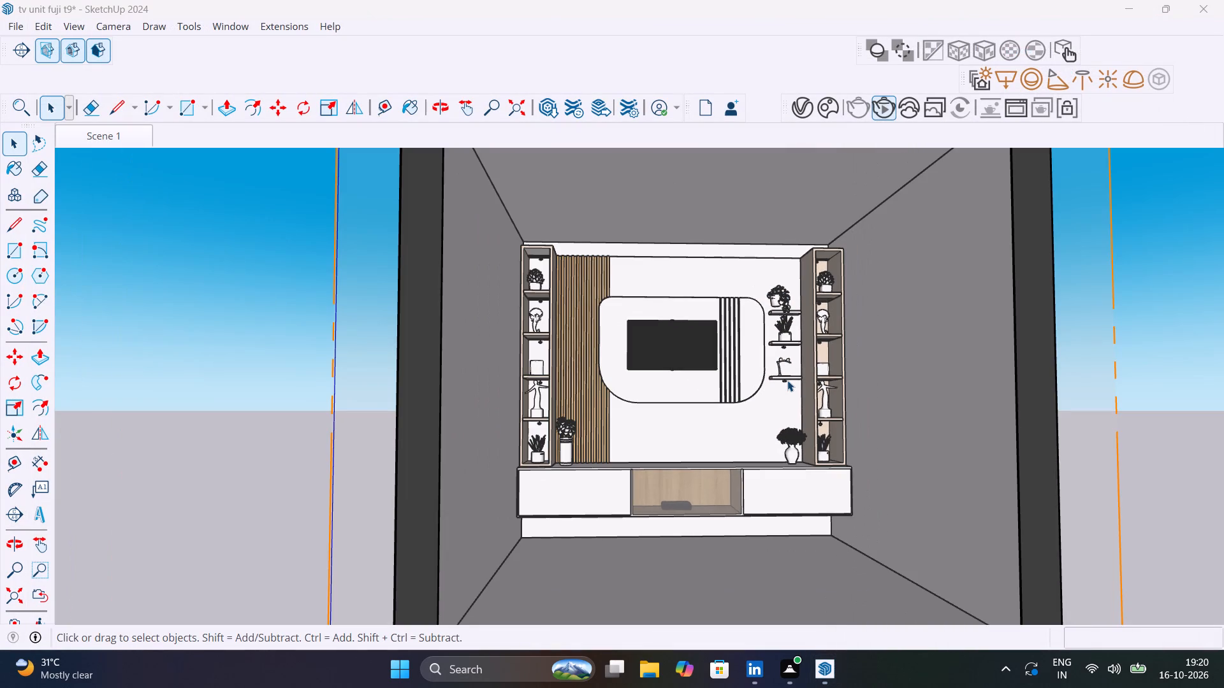
key("ctrl+s")
key("ctrl+s")
Save the TV unit model again with the whole room framed from a slightly higher angle.
scroll(709, 352, "down", 5)
middle_click_drag(723, 360, 734, 420)
scroll(739, 382, "up", 4)
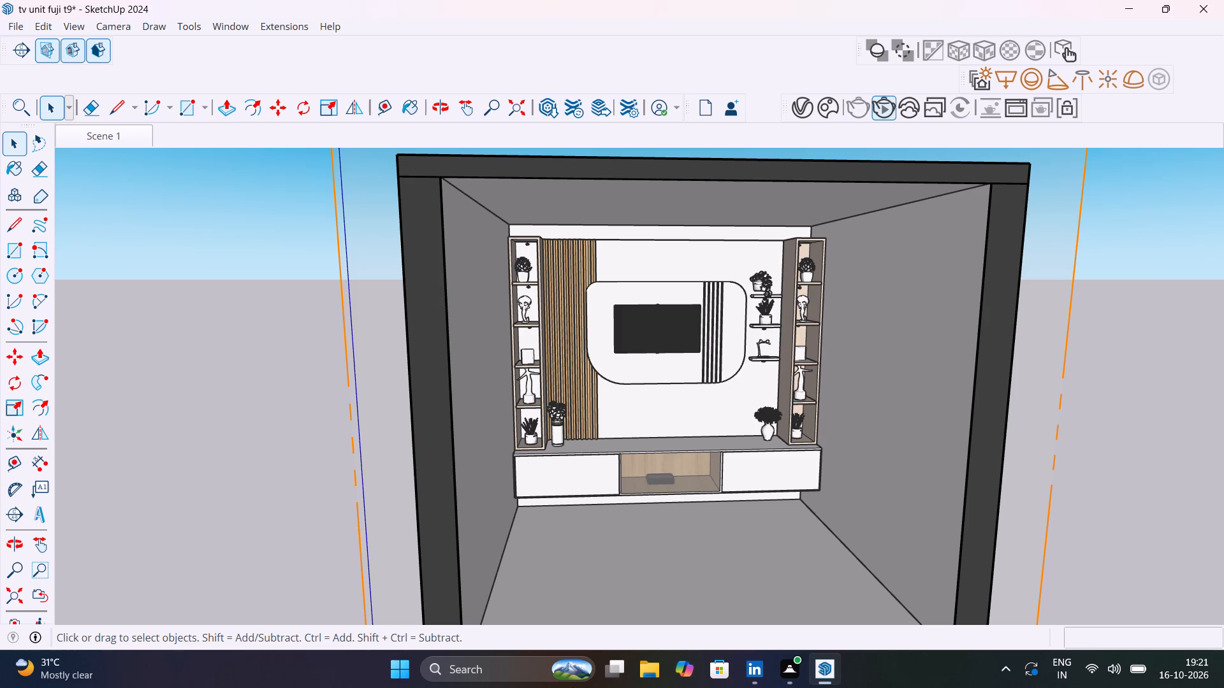
key("ctrl+s")
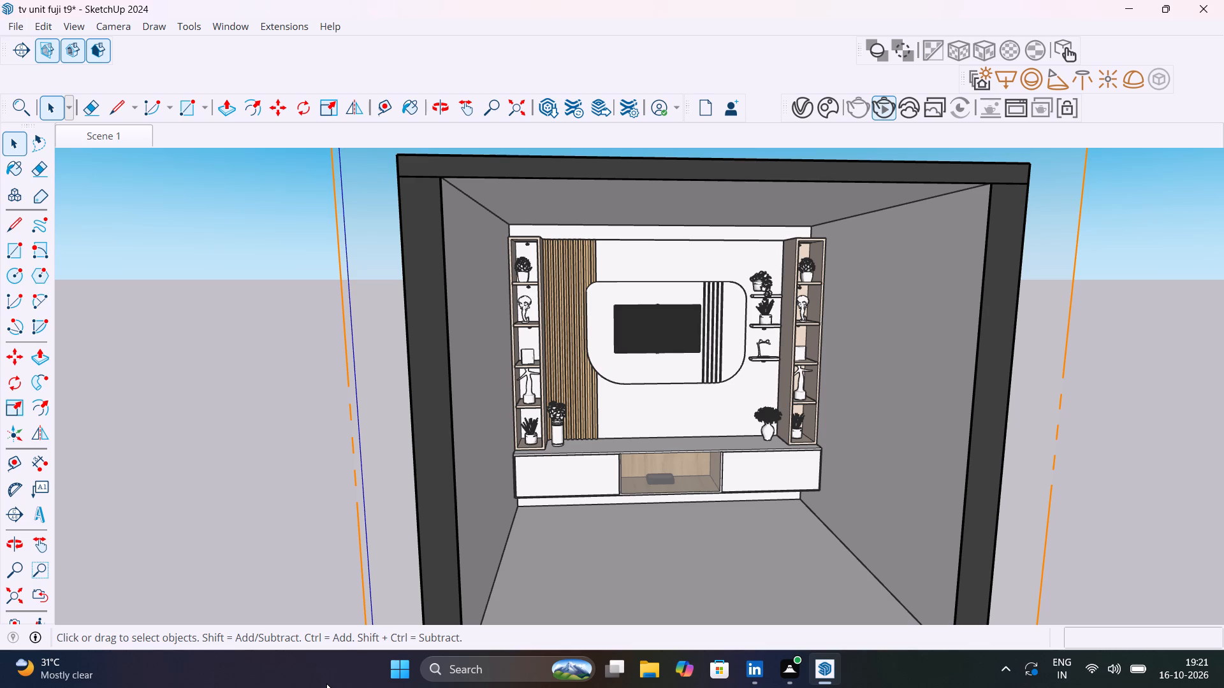
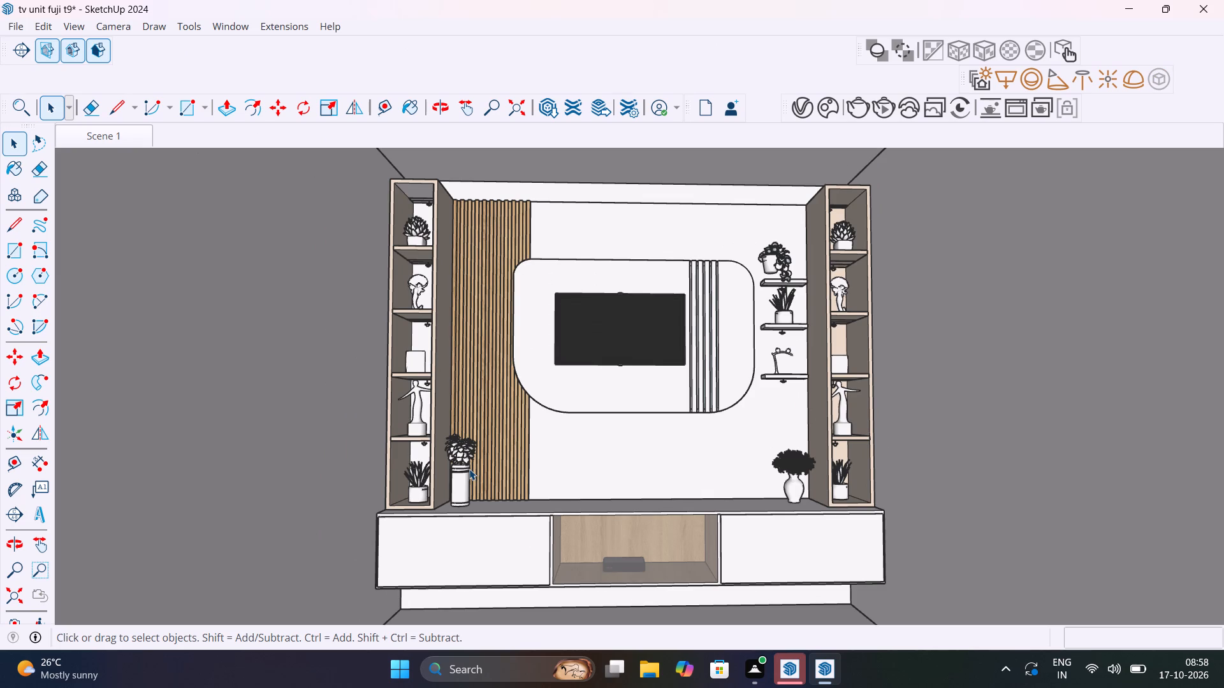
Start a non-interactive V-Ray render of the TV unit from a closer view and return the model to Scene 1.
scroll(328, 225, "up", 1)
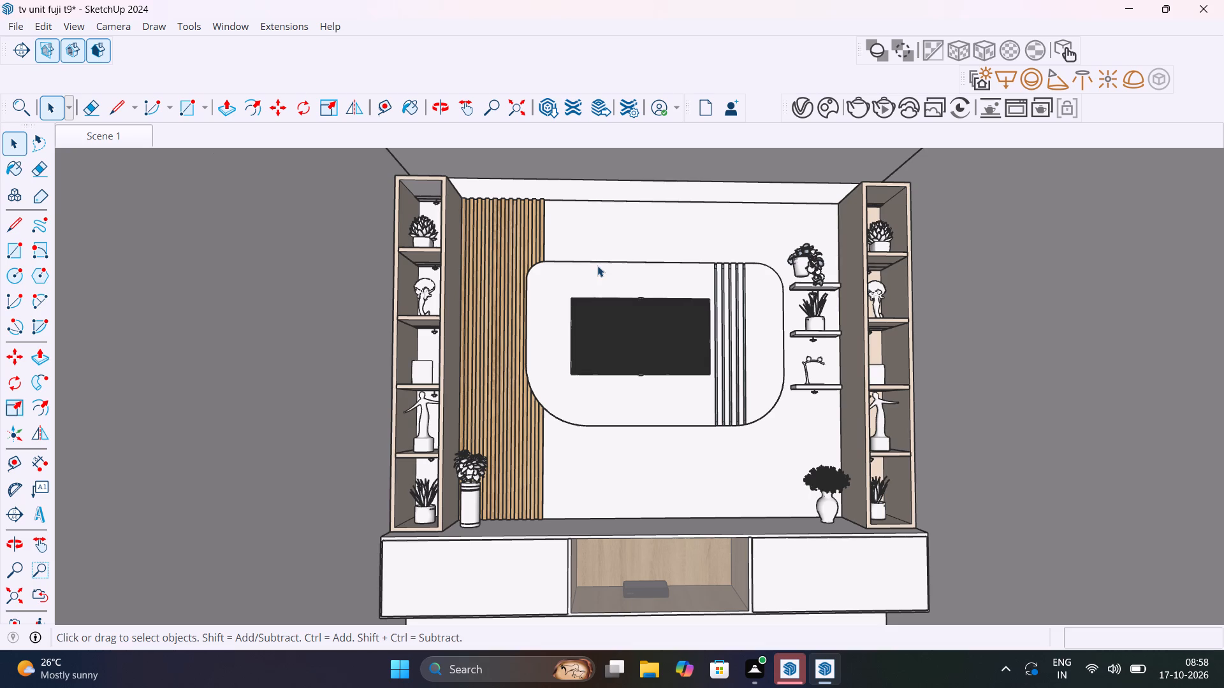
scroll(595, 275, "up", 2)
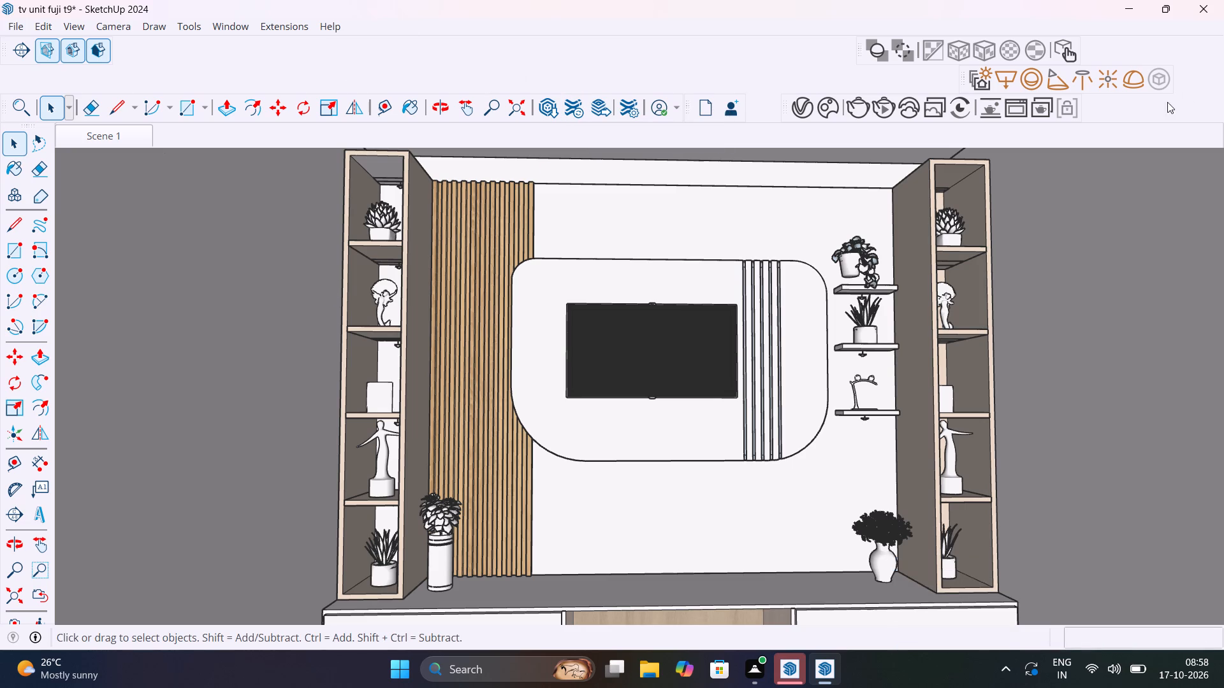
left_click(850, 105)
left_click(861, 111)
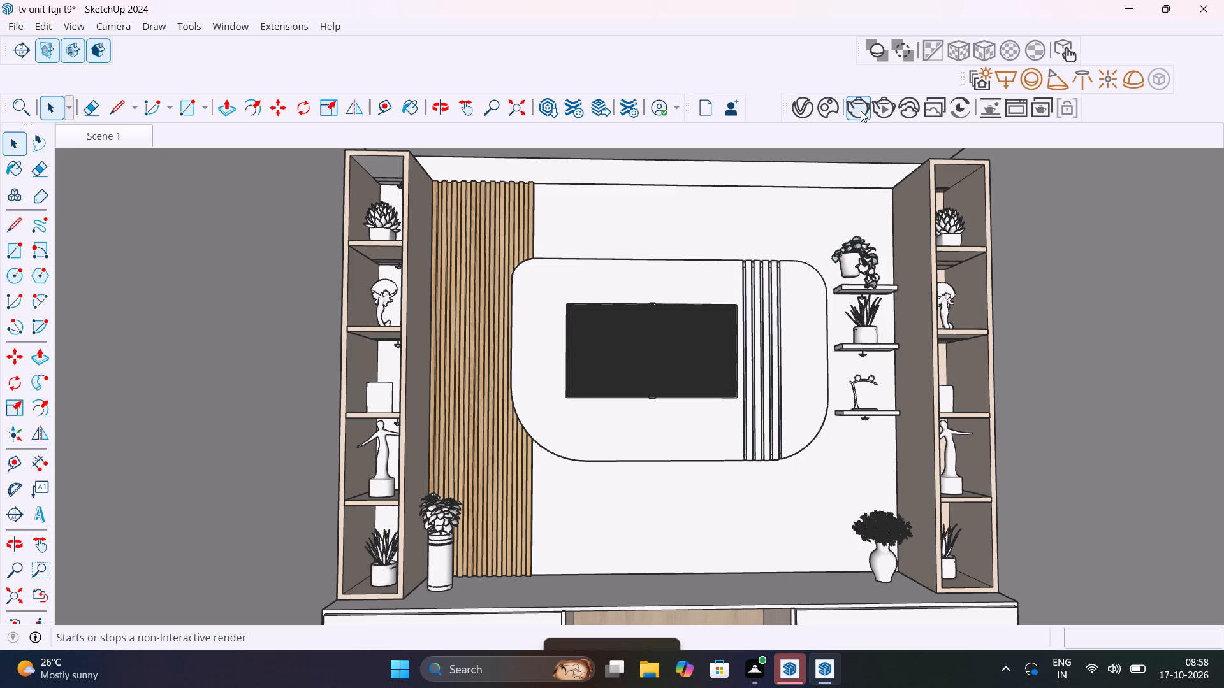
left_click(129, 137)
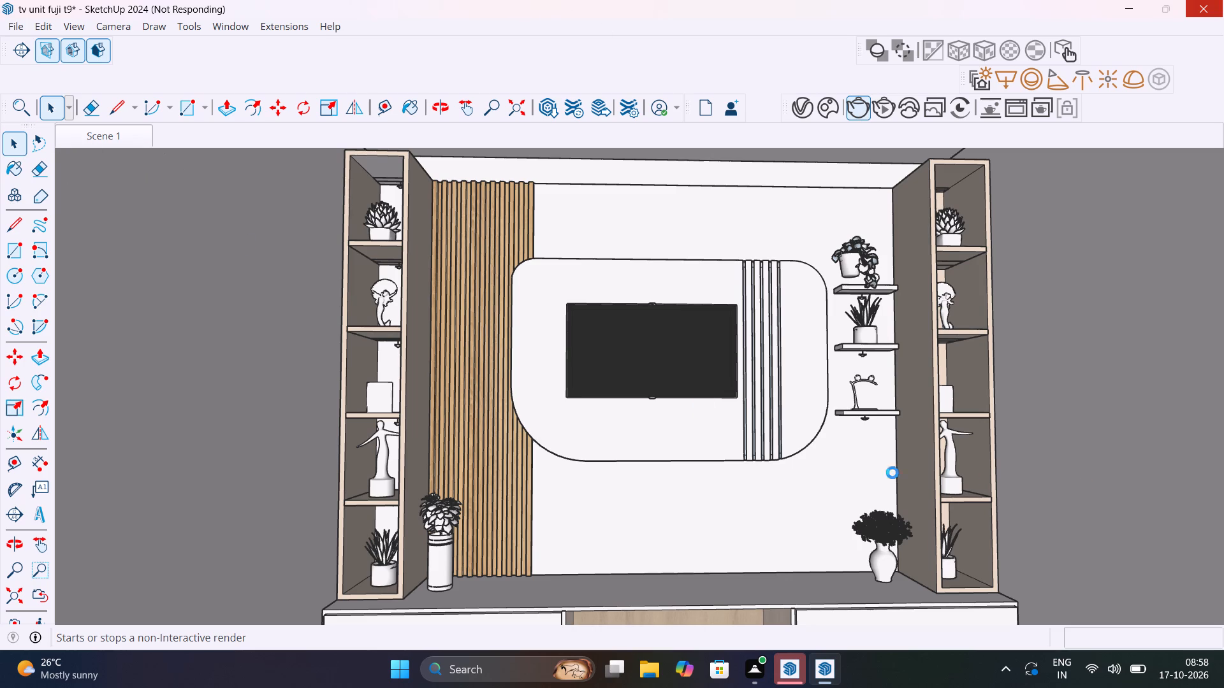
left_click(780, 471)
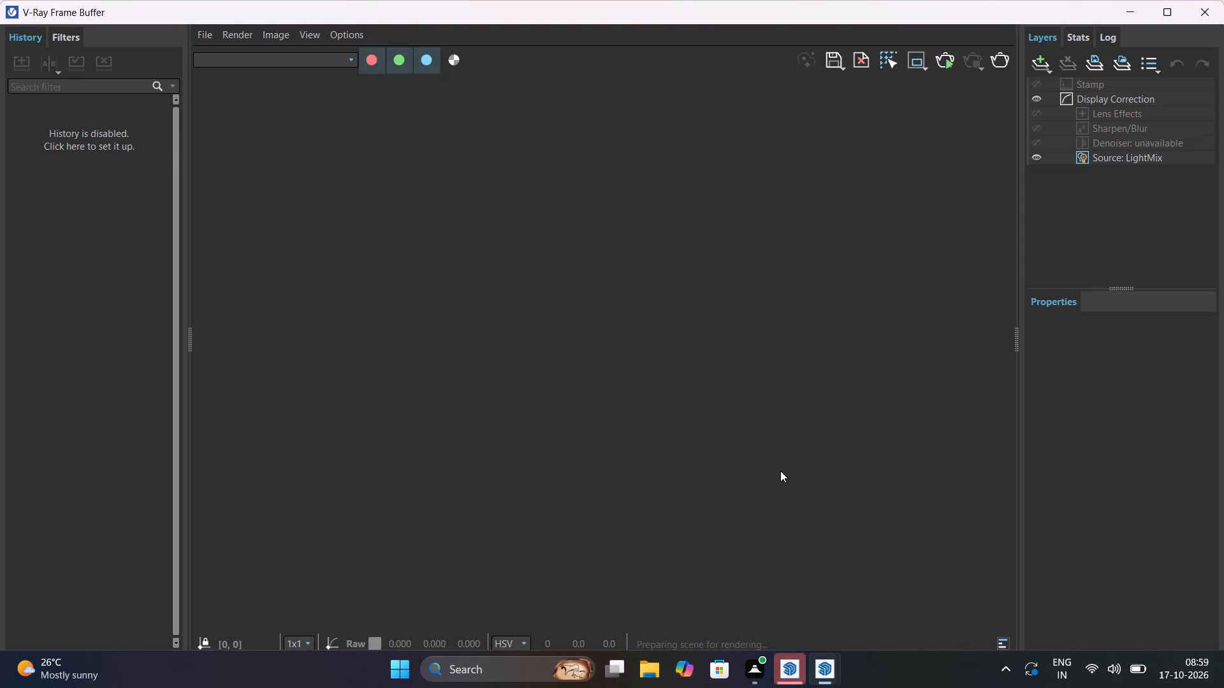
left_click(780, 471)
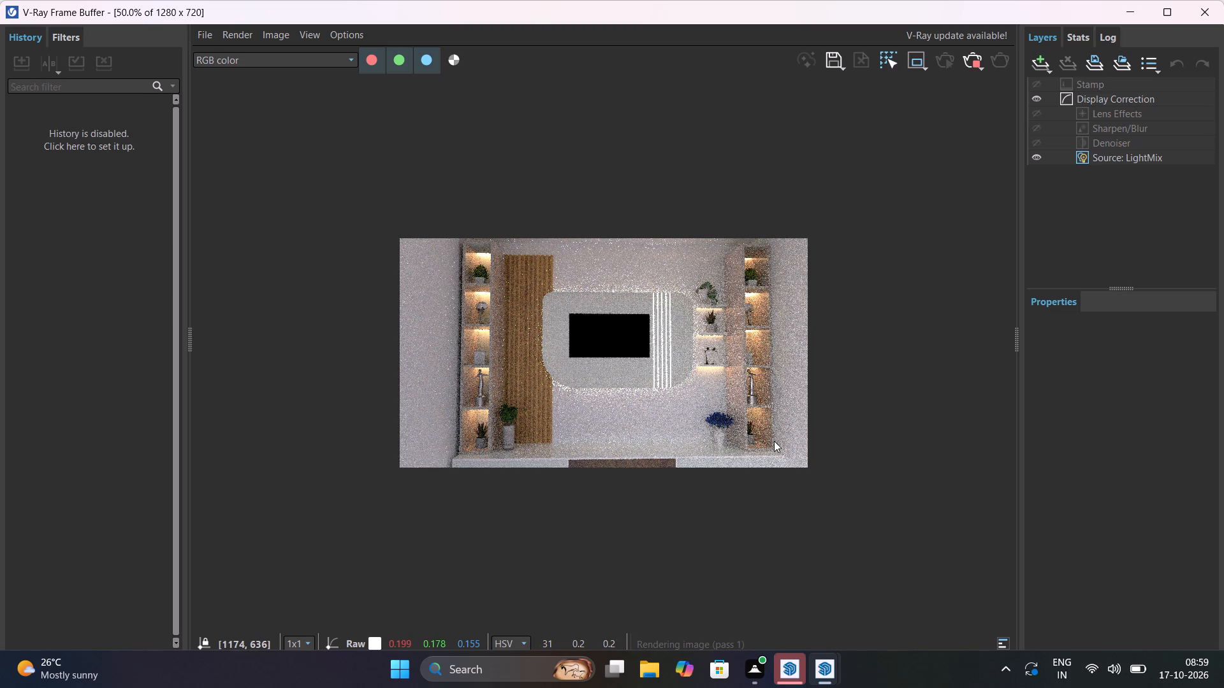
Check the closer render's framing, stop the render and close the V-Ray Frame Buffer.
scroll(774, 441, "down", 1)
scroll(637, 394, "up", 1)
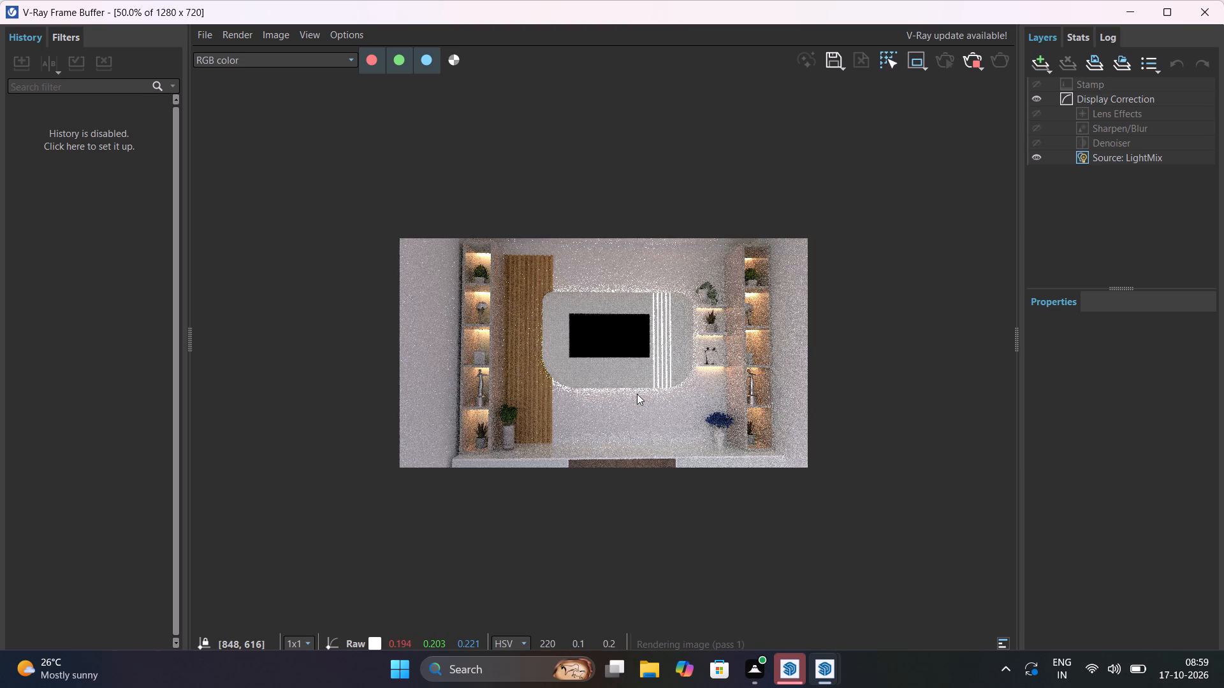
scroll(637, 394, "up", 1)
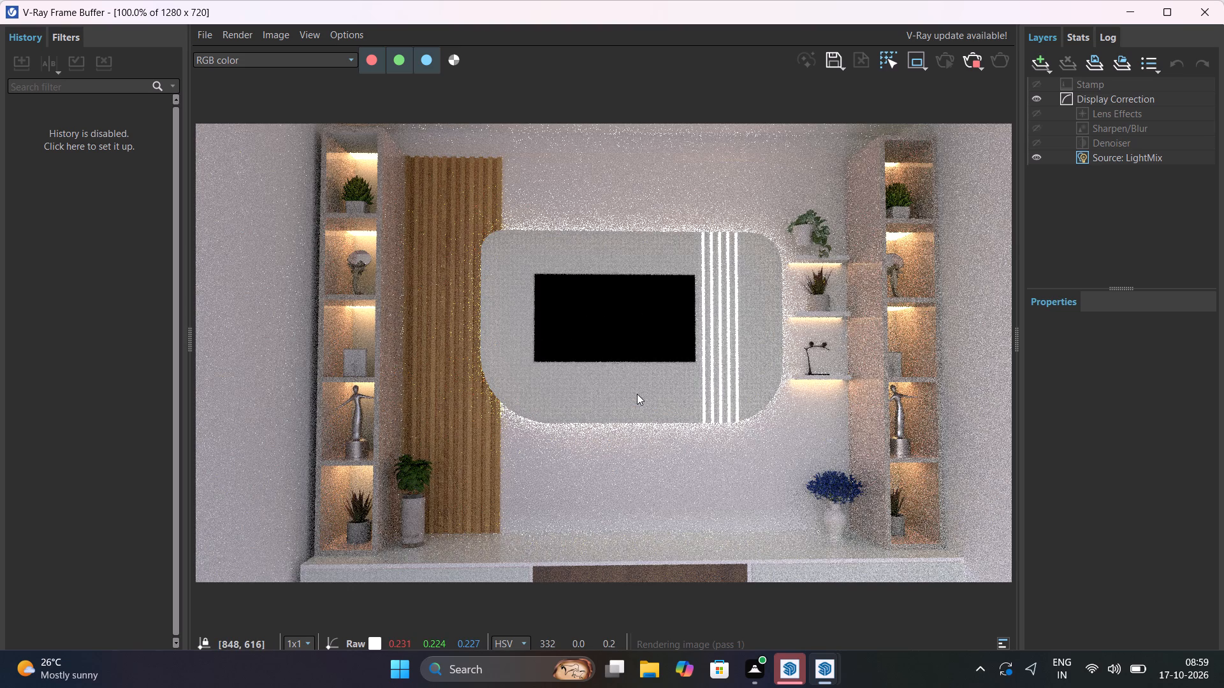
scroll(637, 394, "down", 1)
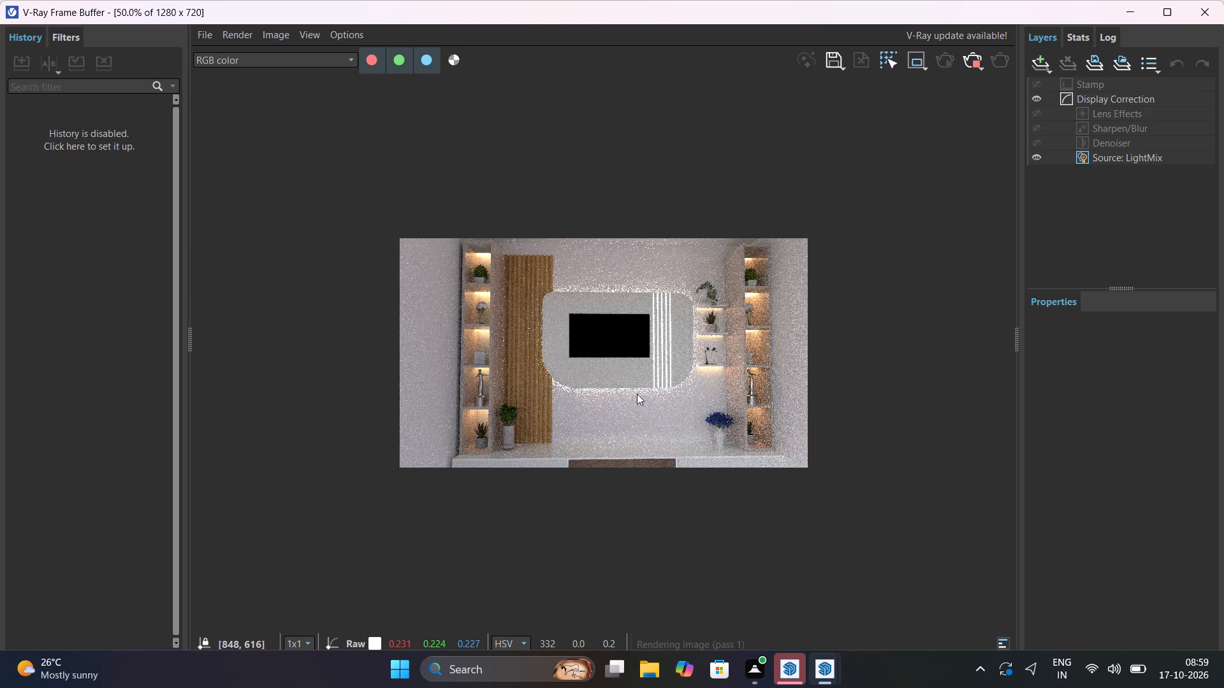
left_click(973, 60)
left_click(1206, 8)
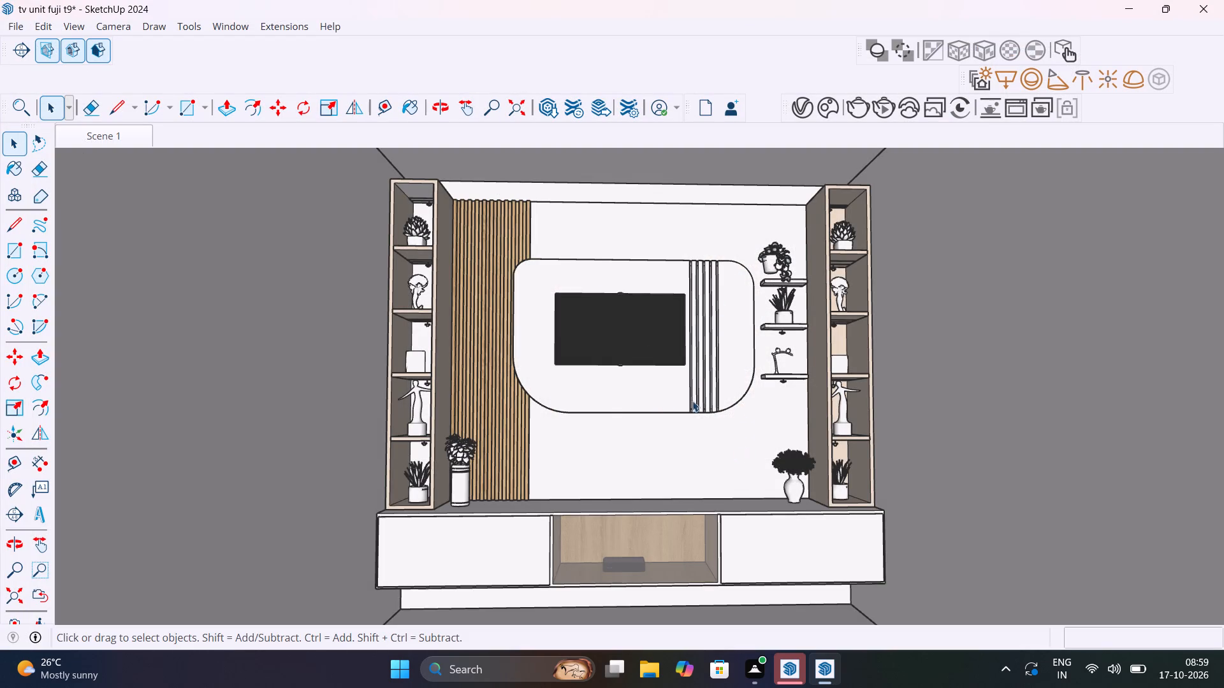
Reframe the whole TV unit with the base cabinets in view and update Scene 1 to this view.
scroll(700, 425, "down", 1)
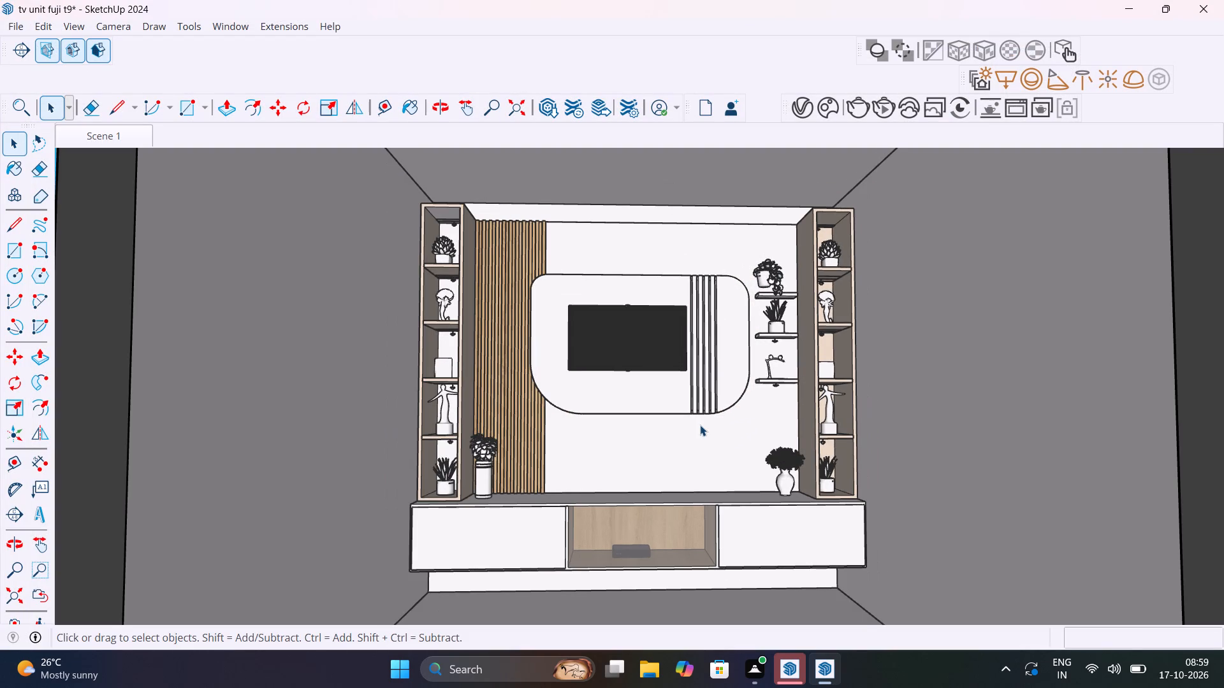
scroll(700, 425, "up", 1)
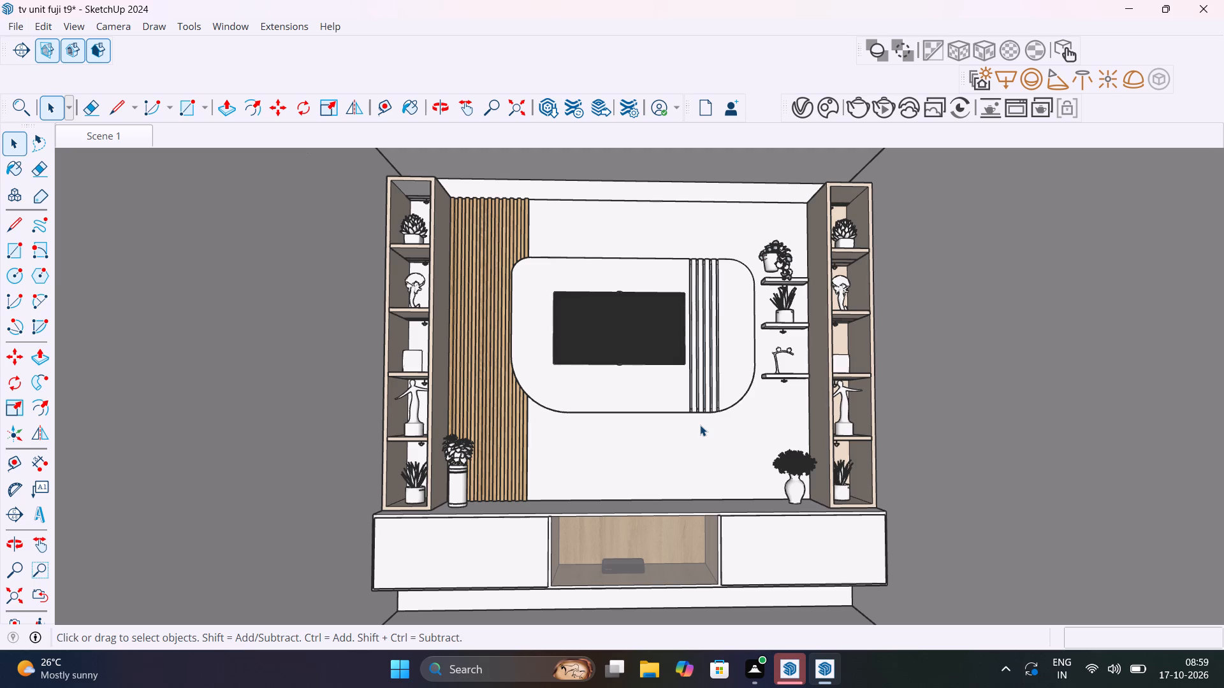
middle_click_drag(732, 443, 731, 442)
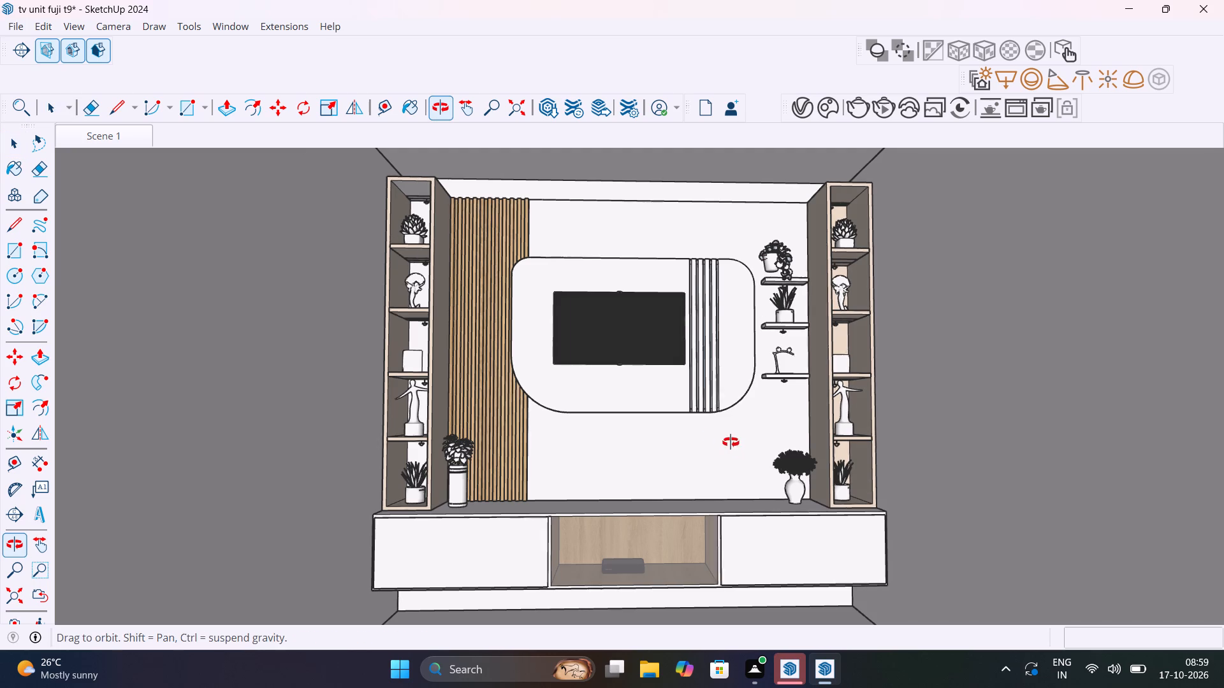
middle_click_drag(731, 442, 708, 466)
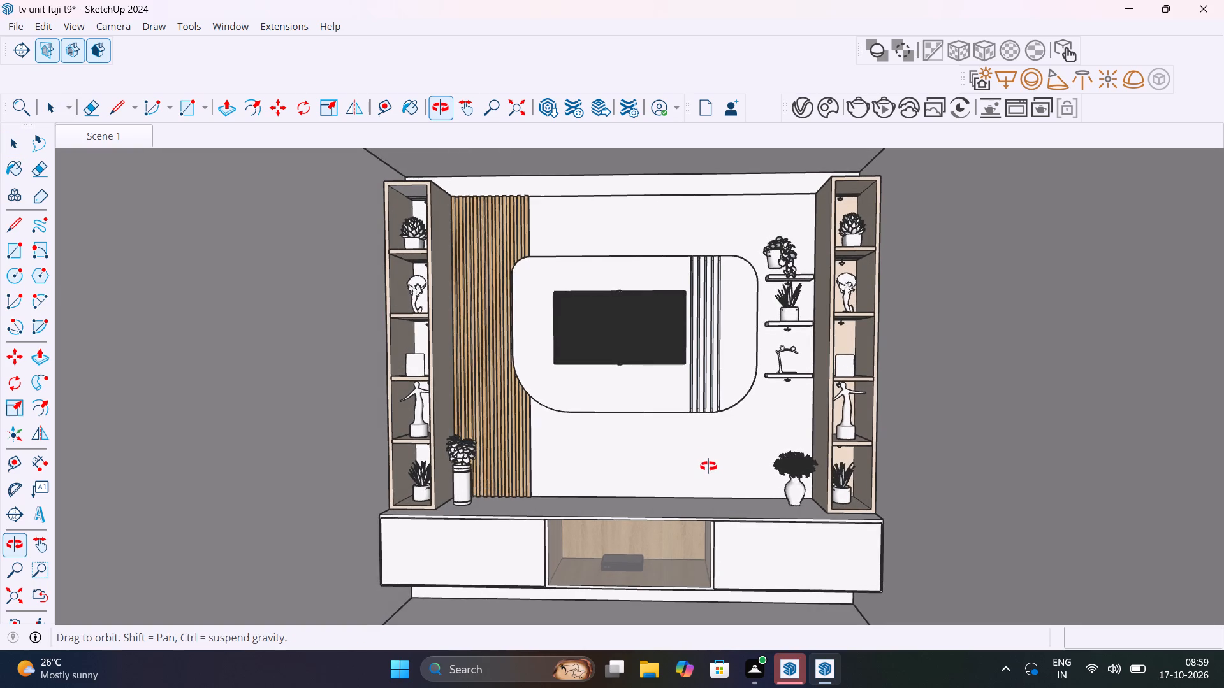
middle_click_drag(708, 466, 763, 480)
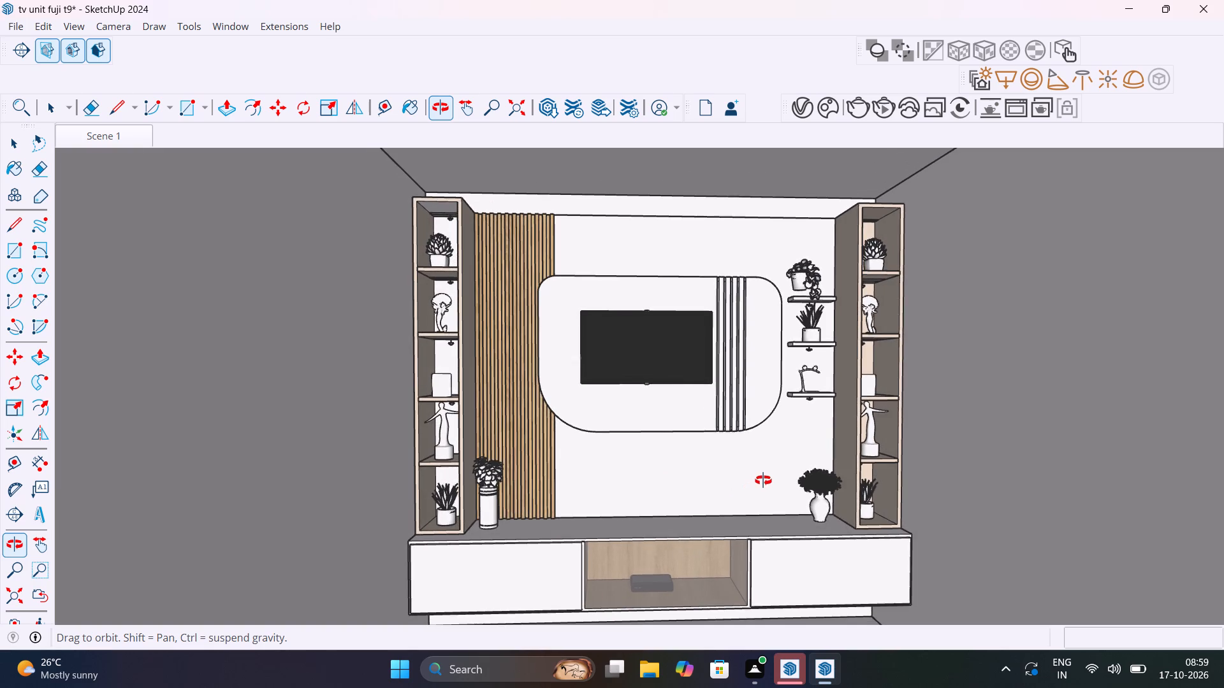
middle_click_drag(763, 480, 747, 464)
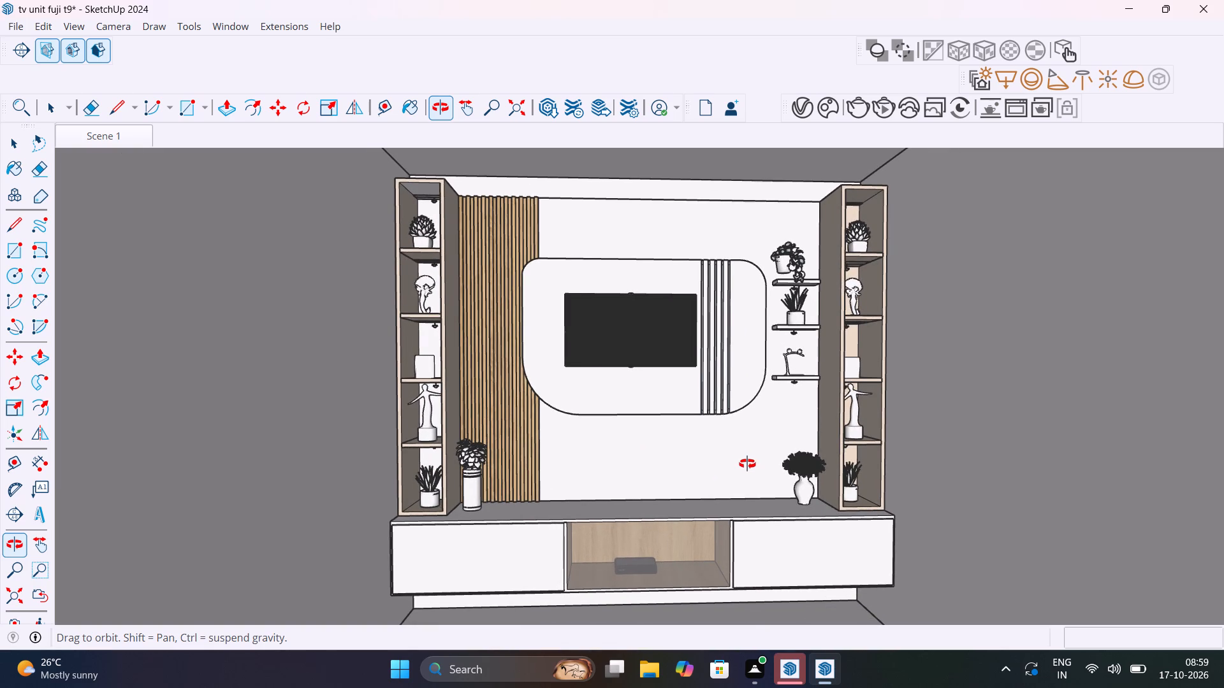
middle_click_drag(747, 464, 741, 466)
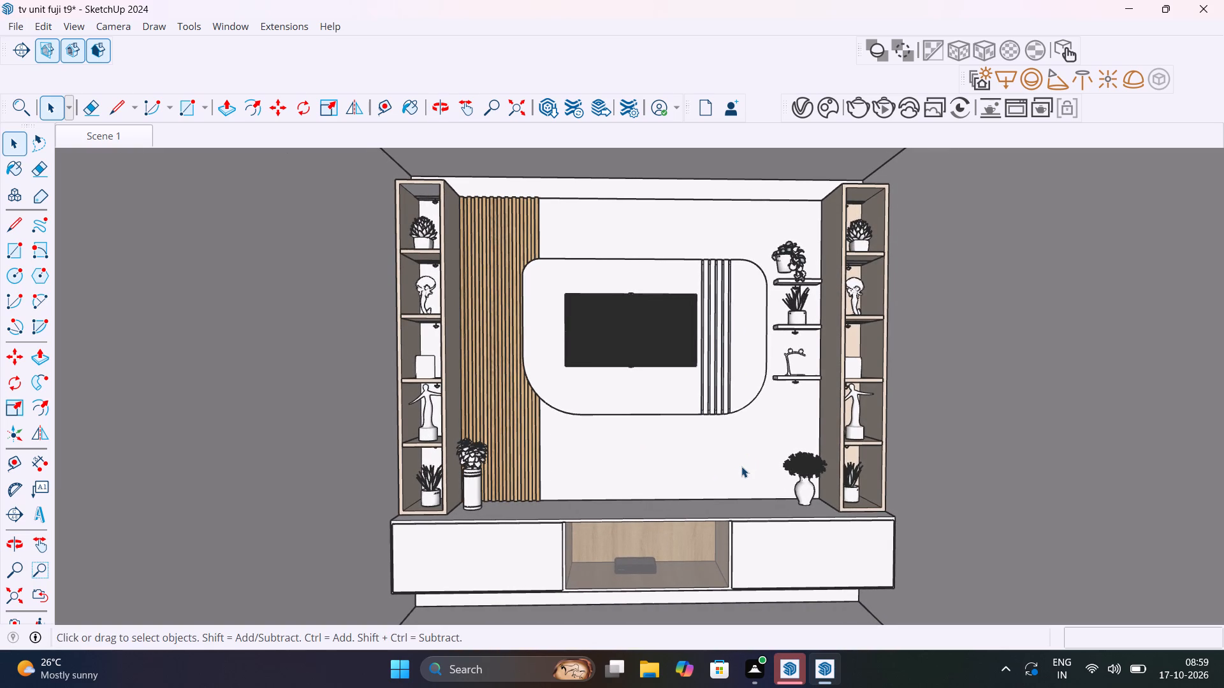
right_click(131, 136)
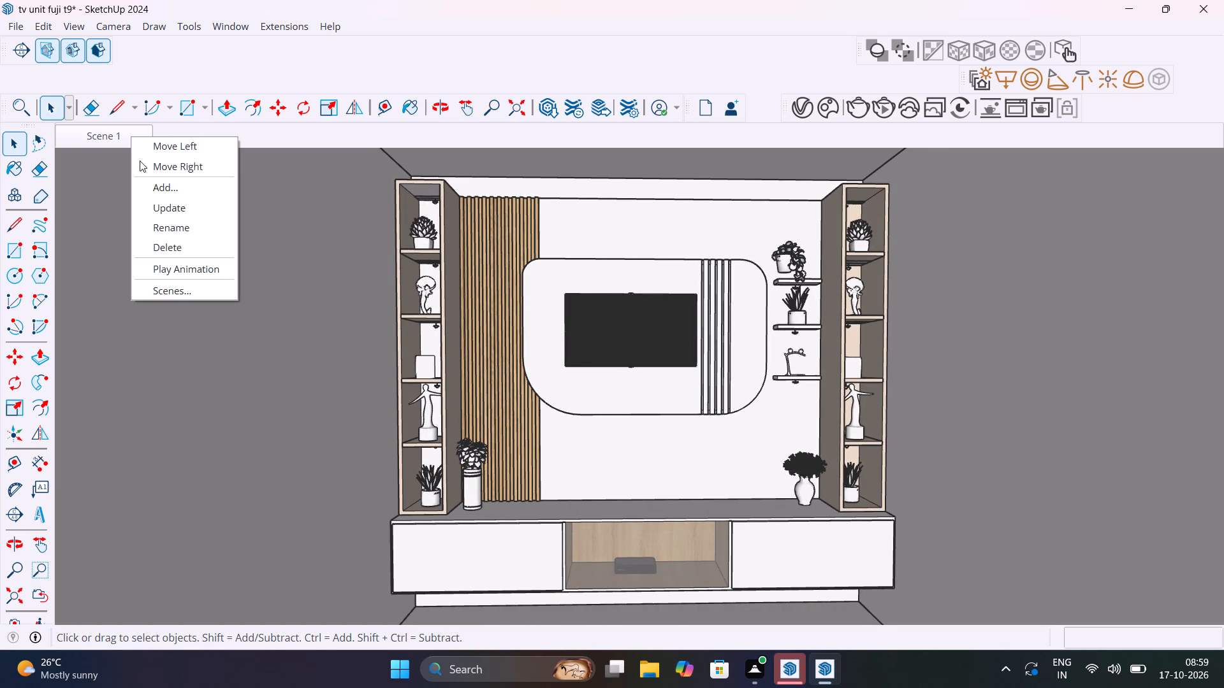
left_click(181, 201)
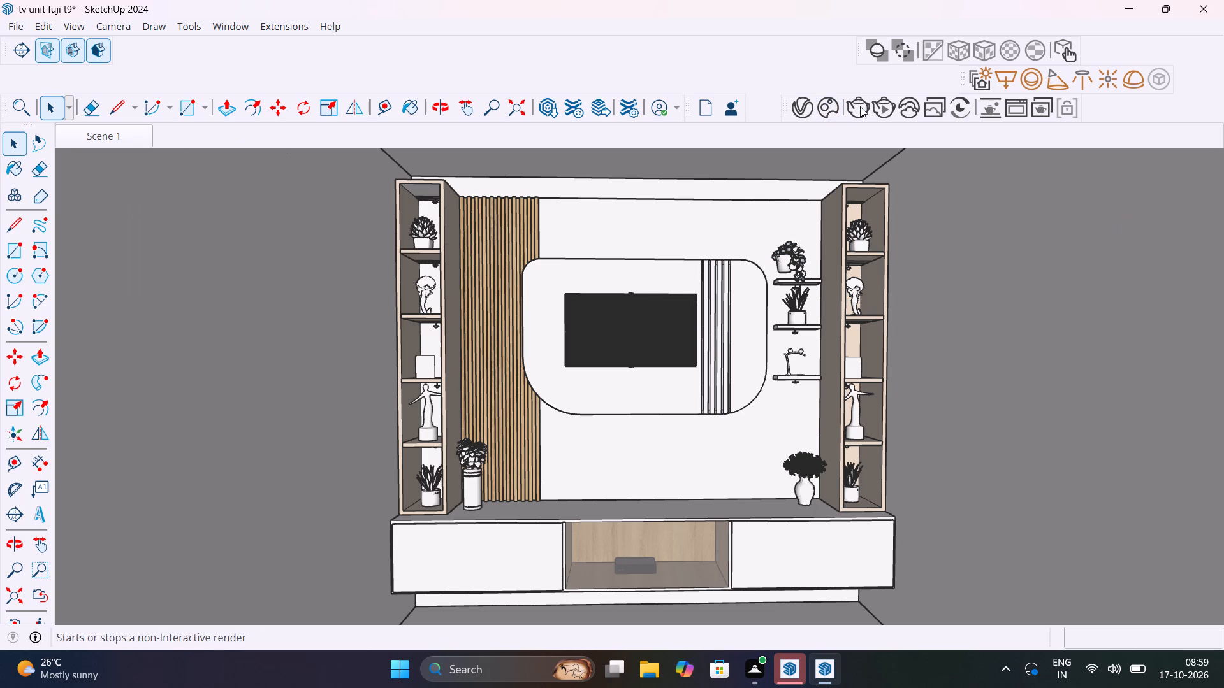
Run a non-interactive V-Ray render of the updated Scene 1 view and inspect the image at 100%.
left_click(862, 111)
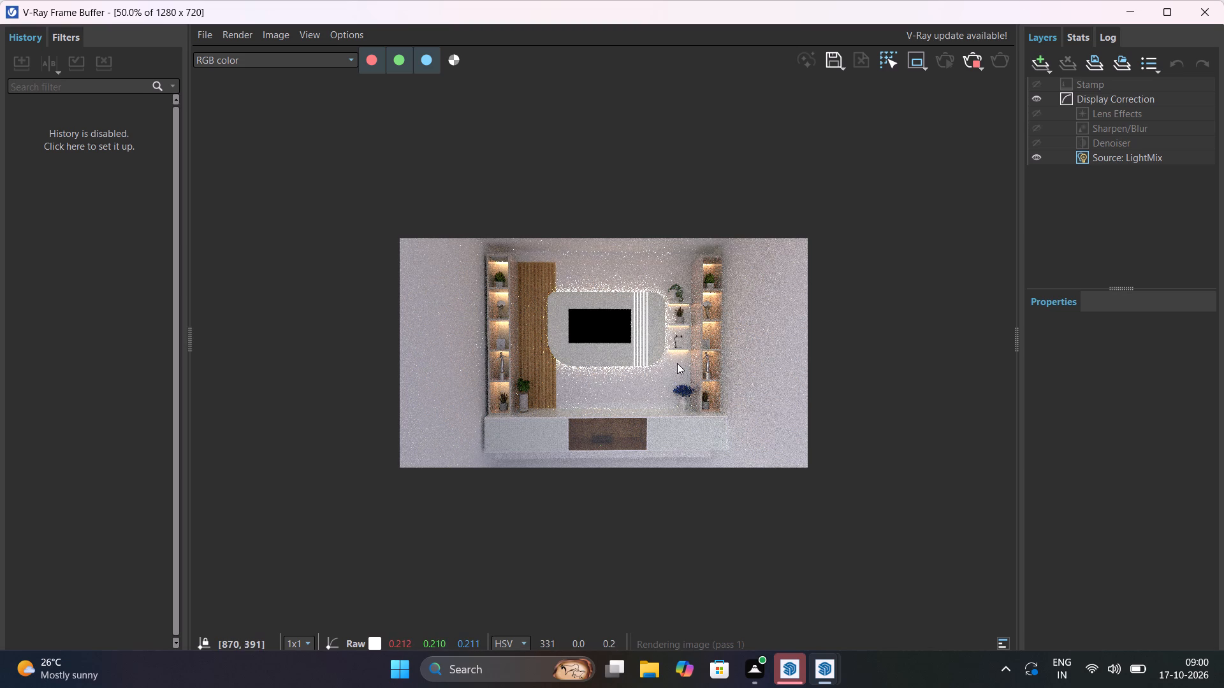
scroll(677, 363, "up", 1)
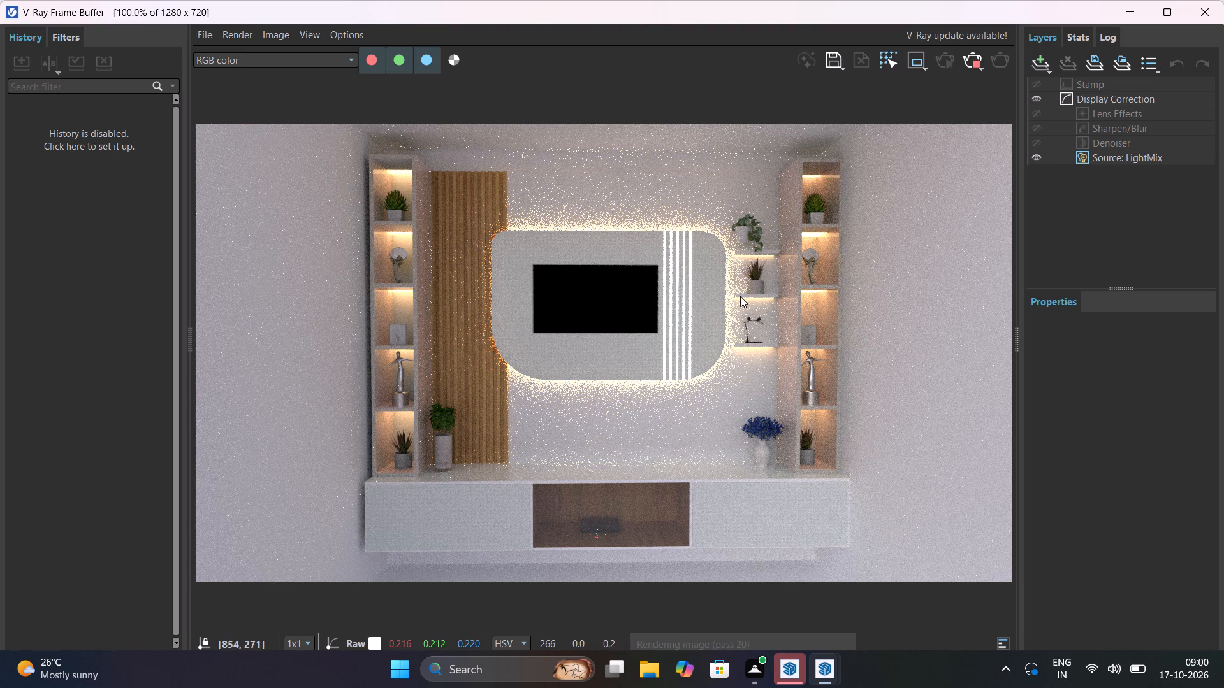
scroll(740, 296, "up", 1)
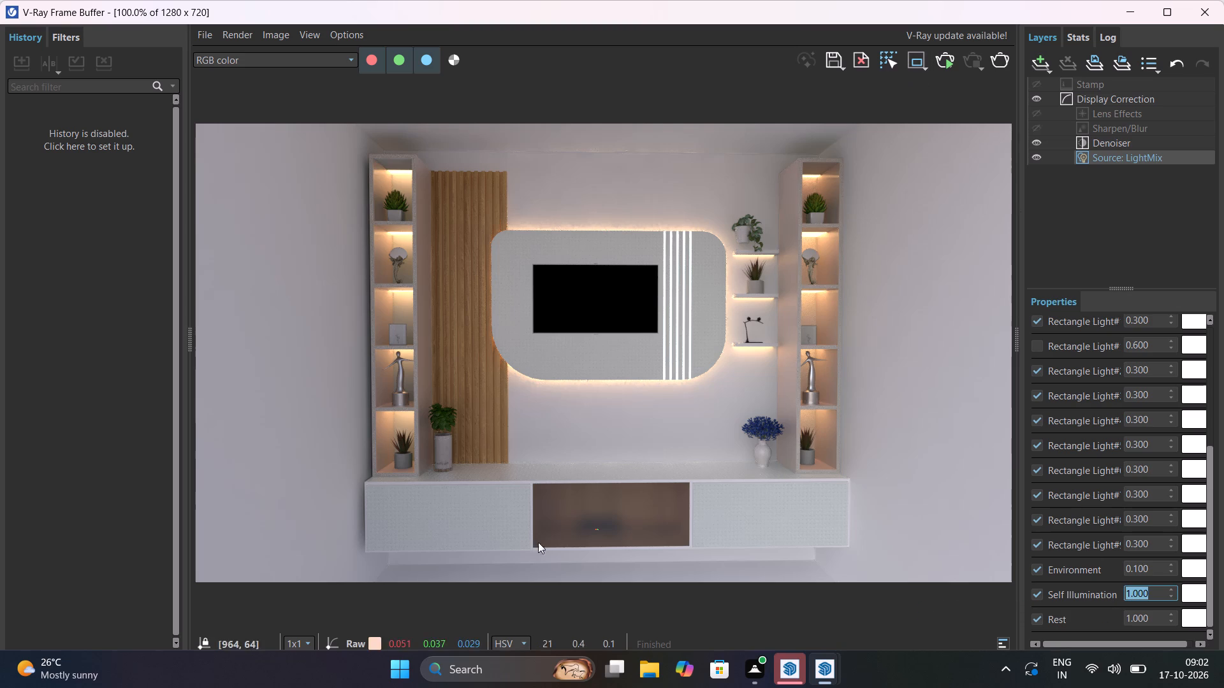
scroll(662, 352, "up", 4)
scroll(662, 352, "down", 4)
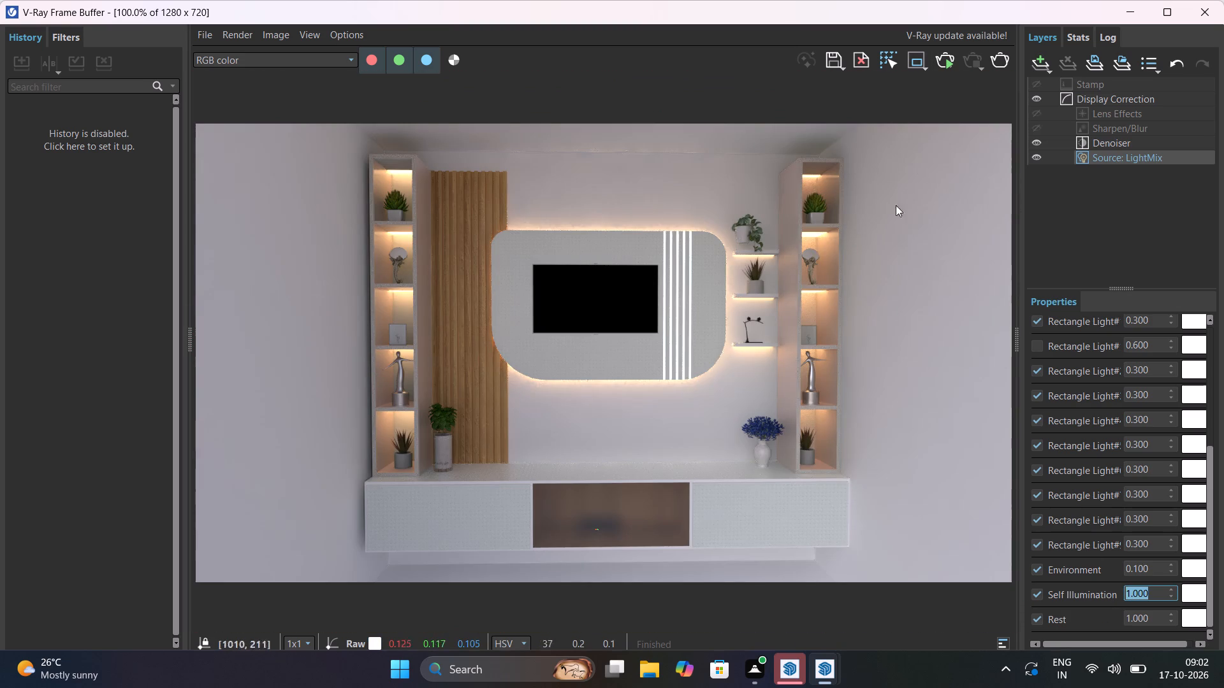
Start an interactive V-Ray render and close the V-Ray Frame Buffer.
left_click(947, 57)
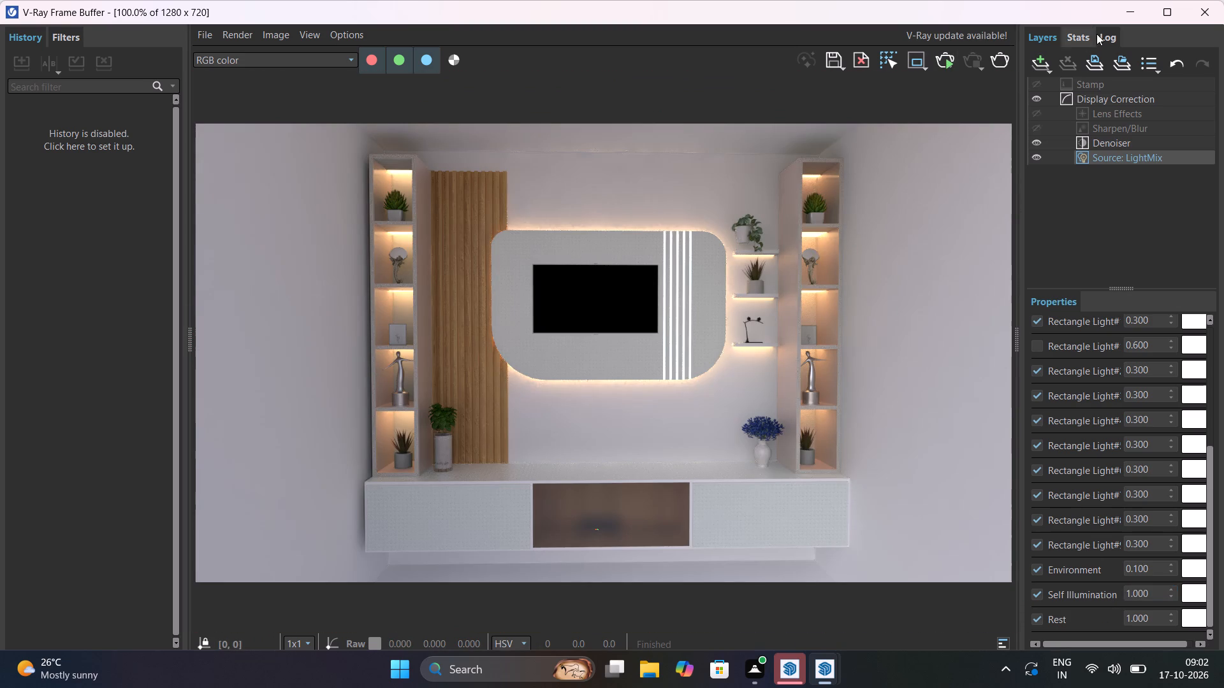
left_click(1192, 12)
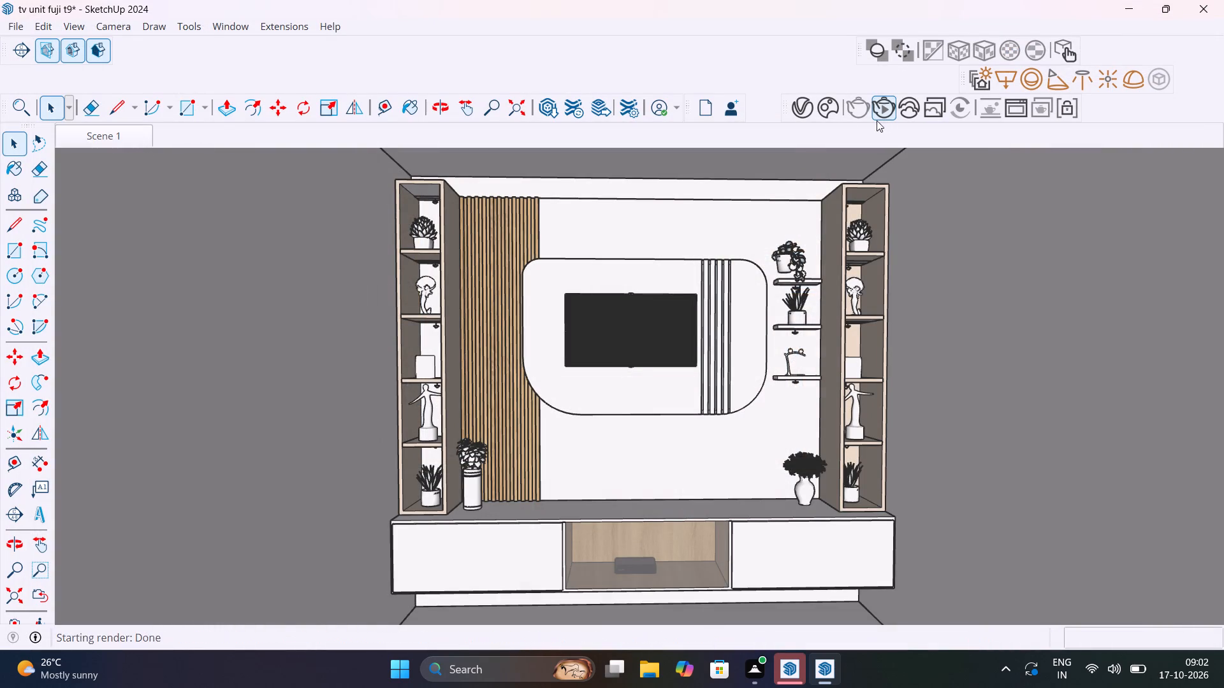
Open the V-Ray render settings, expand the Render and Render Output sections, and try to raise the render quality.
left_click(810, 108)
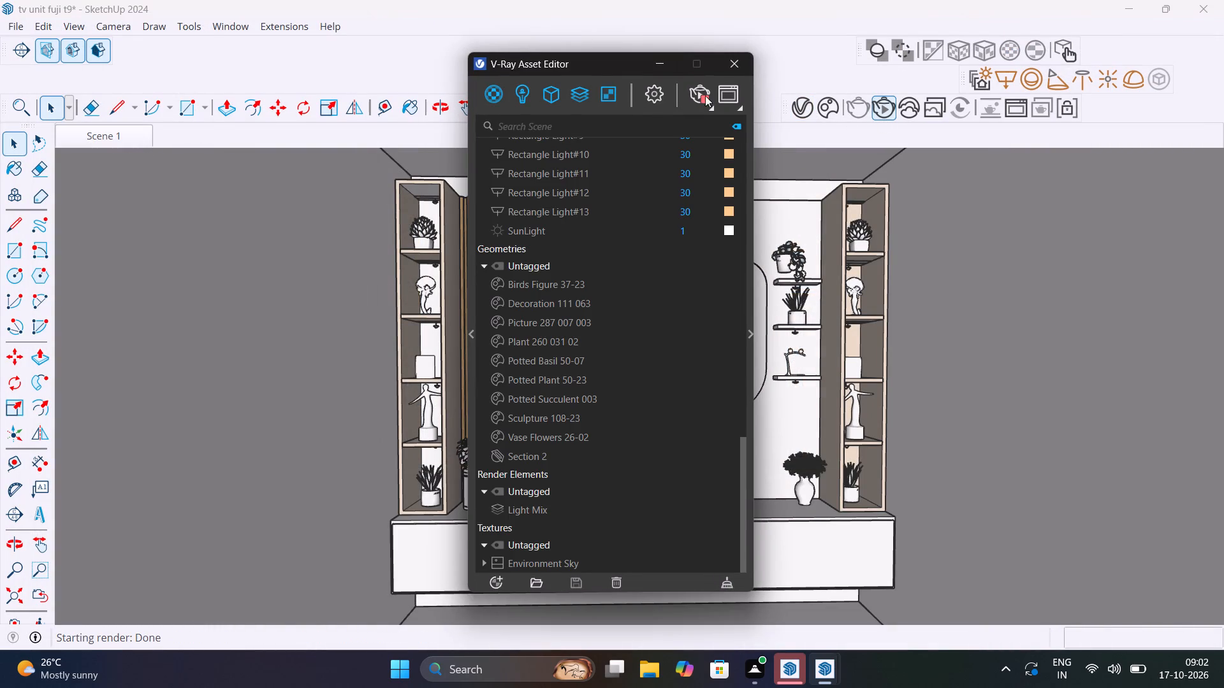
left_click(657, 94)
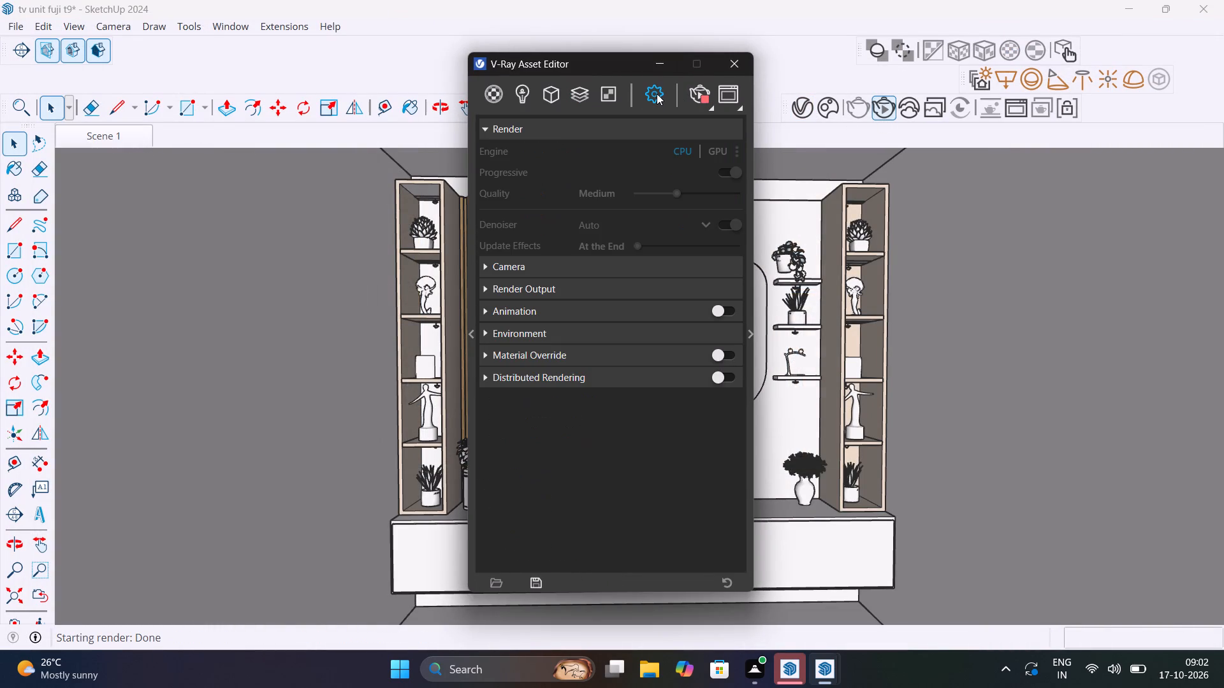
scroll(637, 185, "up", 3)
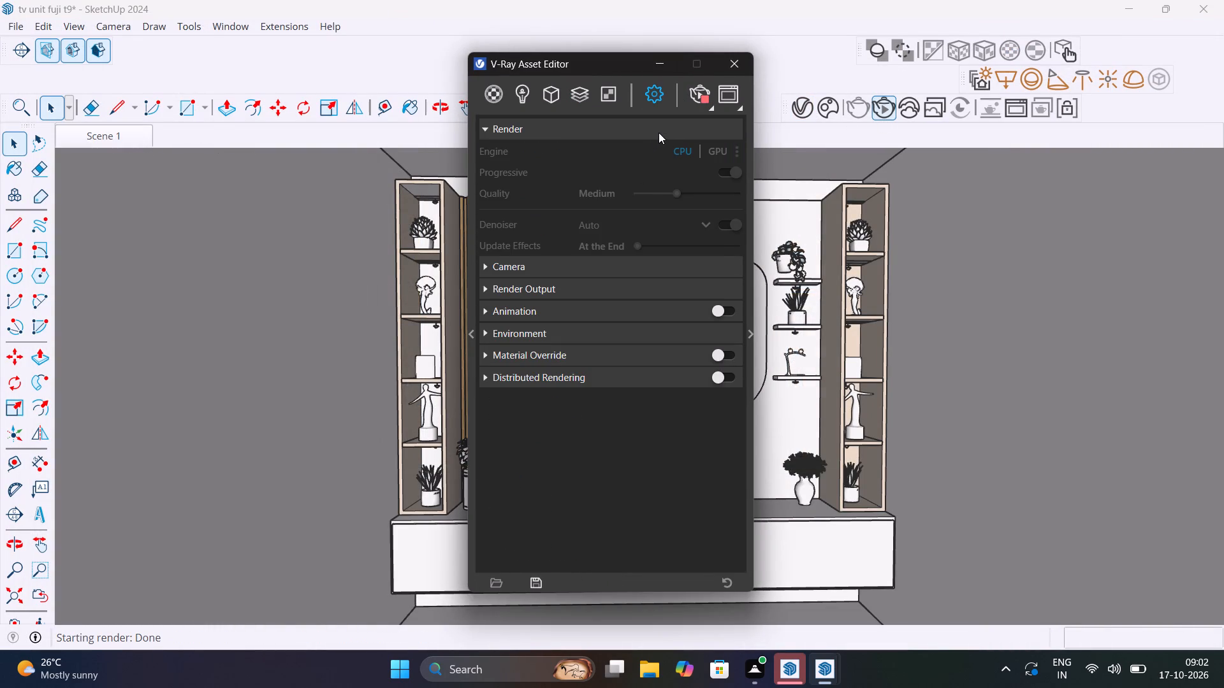
left_click(659, 133)
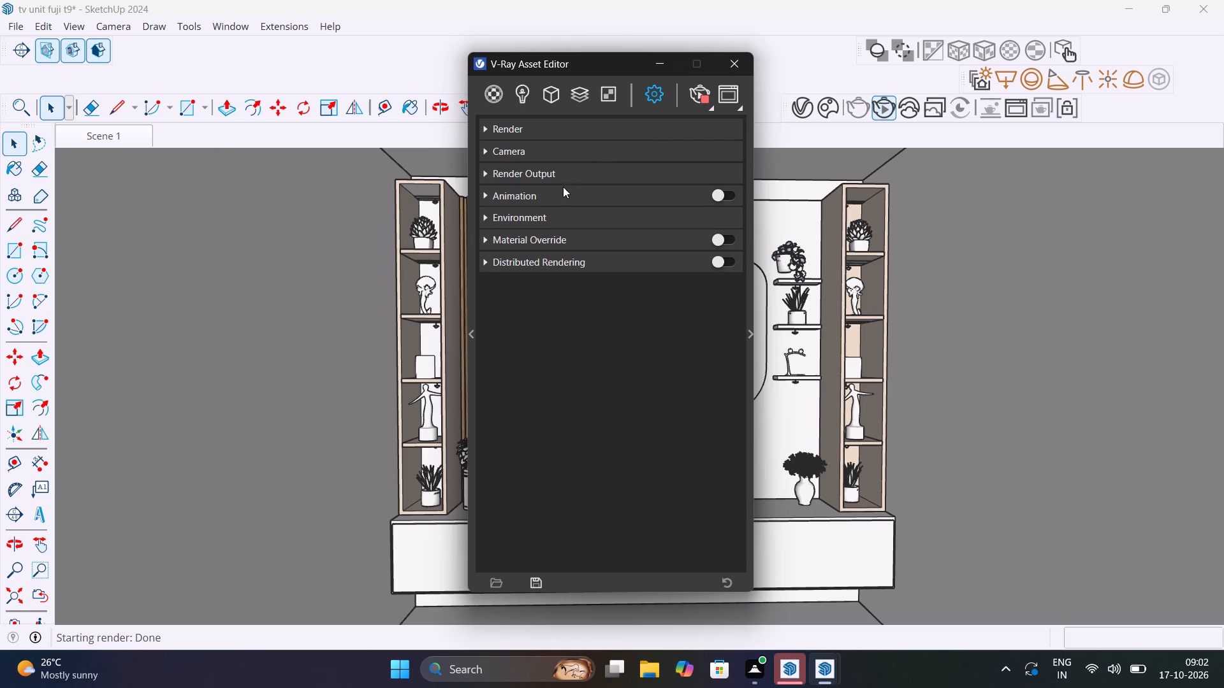
left_click(573, 170)
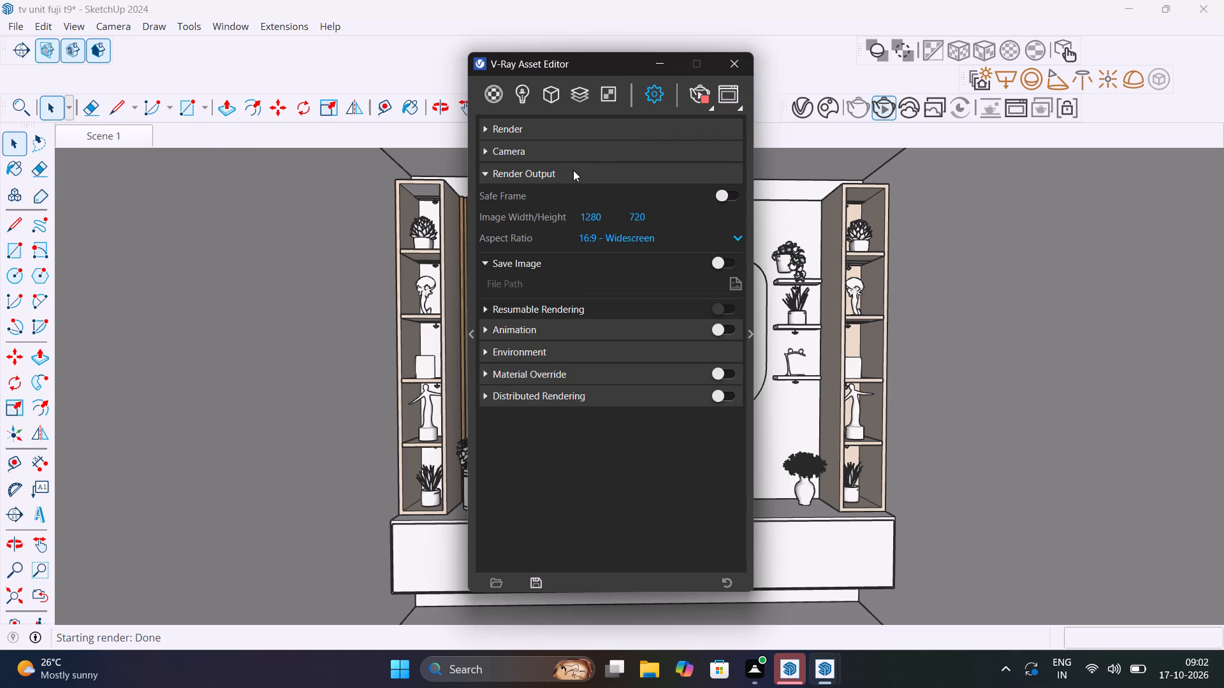
left_click(541, 124)
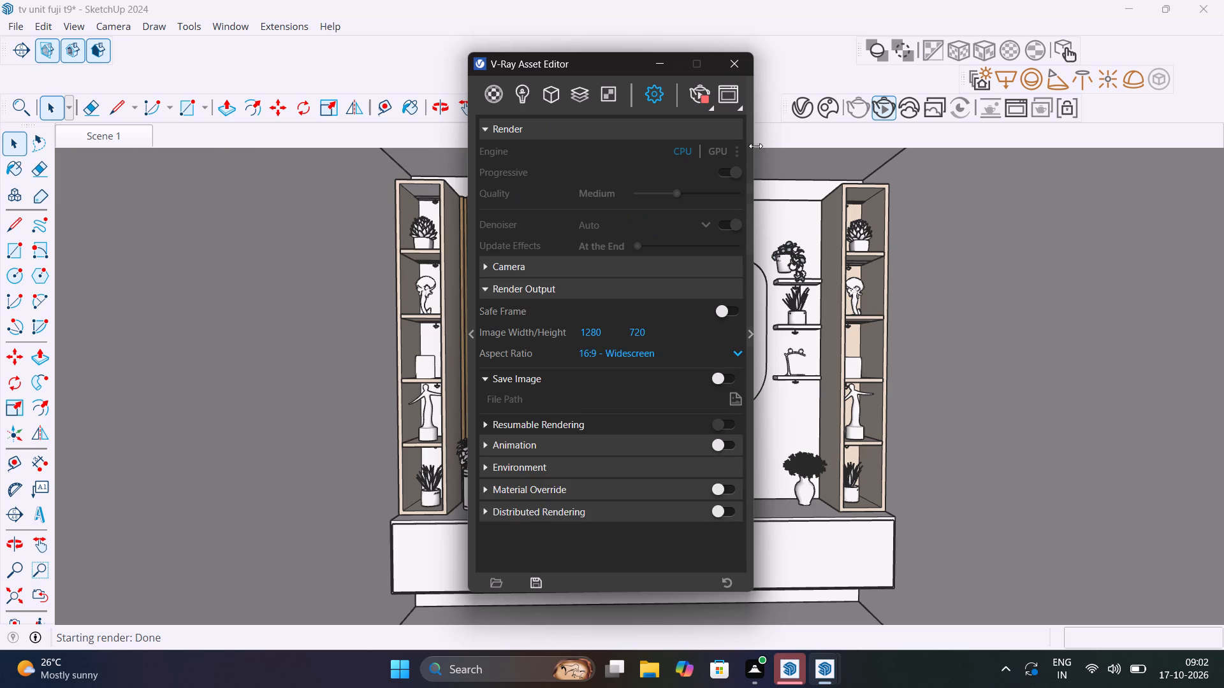
left_click(685, 190)
left_click(690, 191)
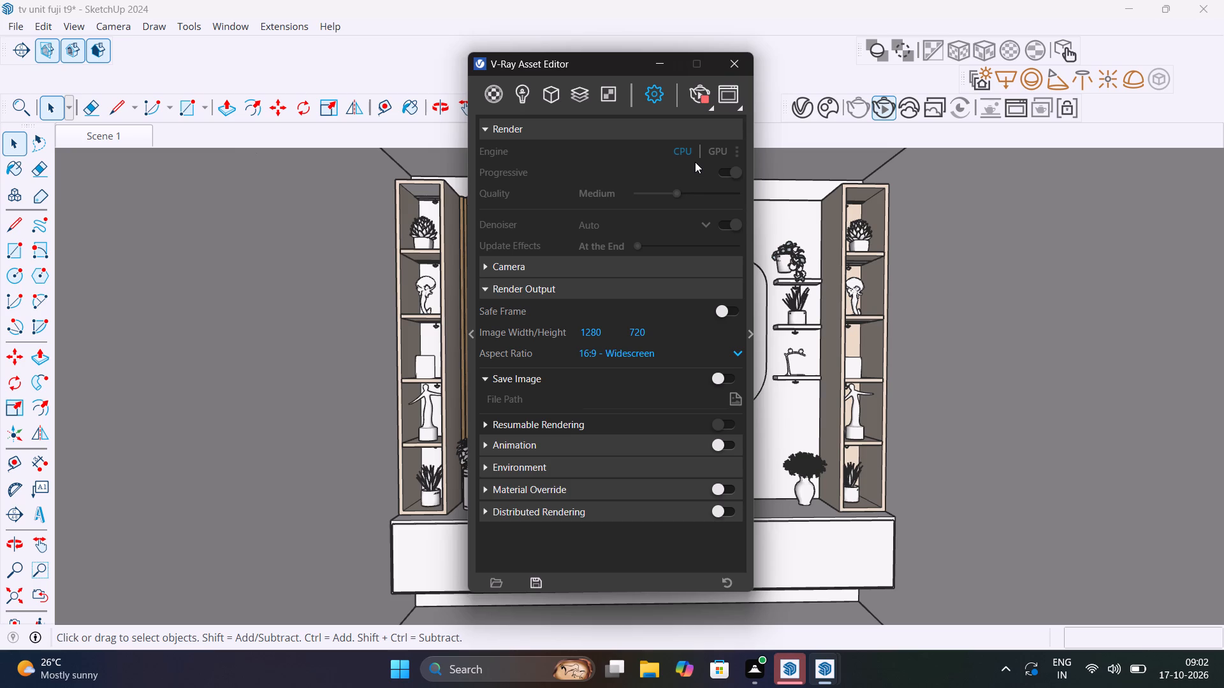
Stop the running V-Ray render, expand the Camera settings, and raise the render quality to High.
left_click_drag(627, 61, 591, 62)
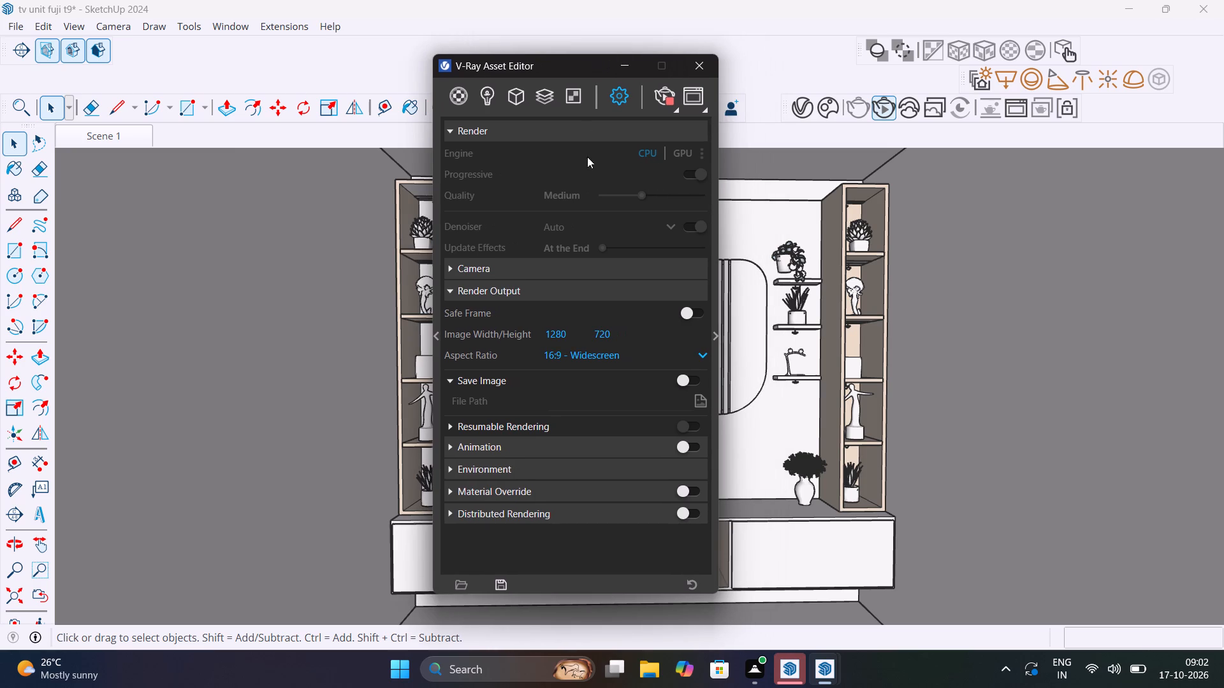
left_click(614, 271)
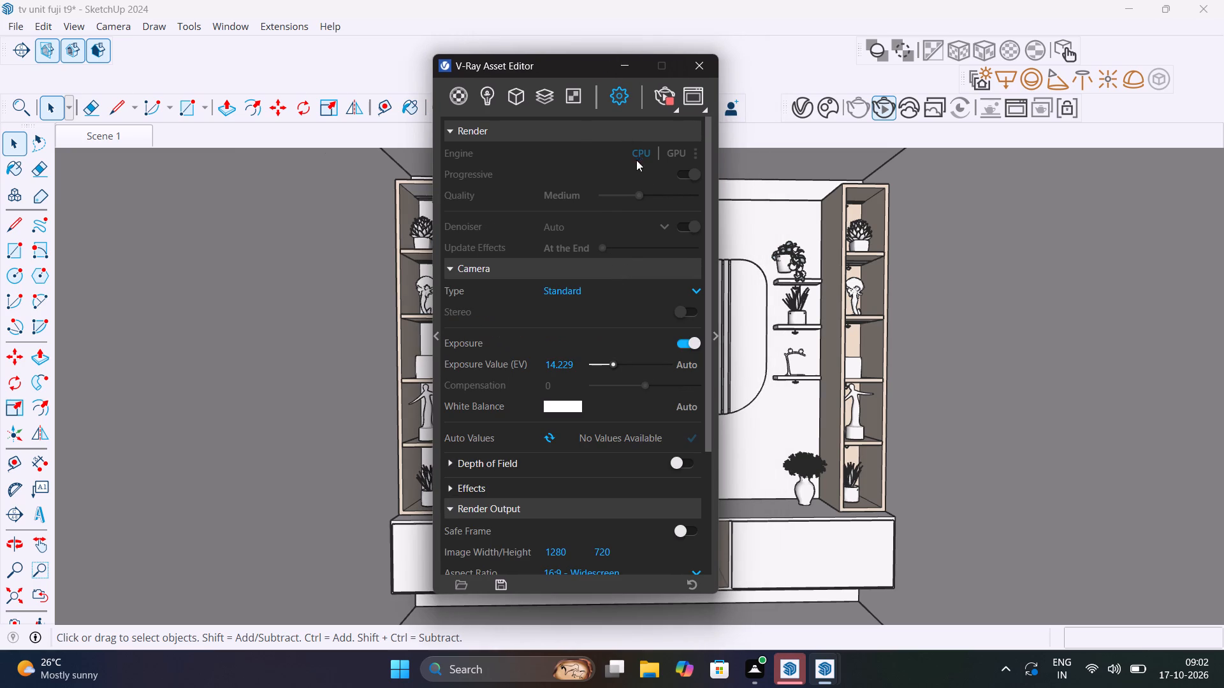
left_click(645, 175)
left_click(673, 154)
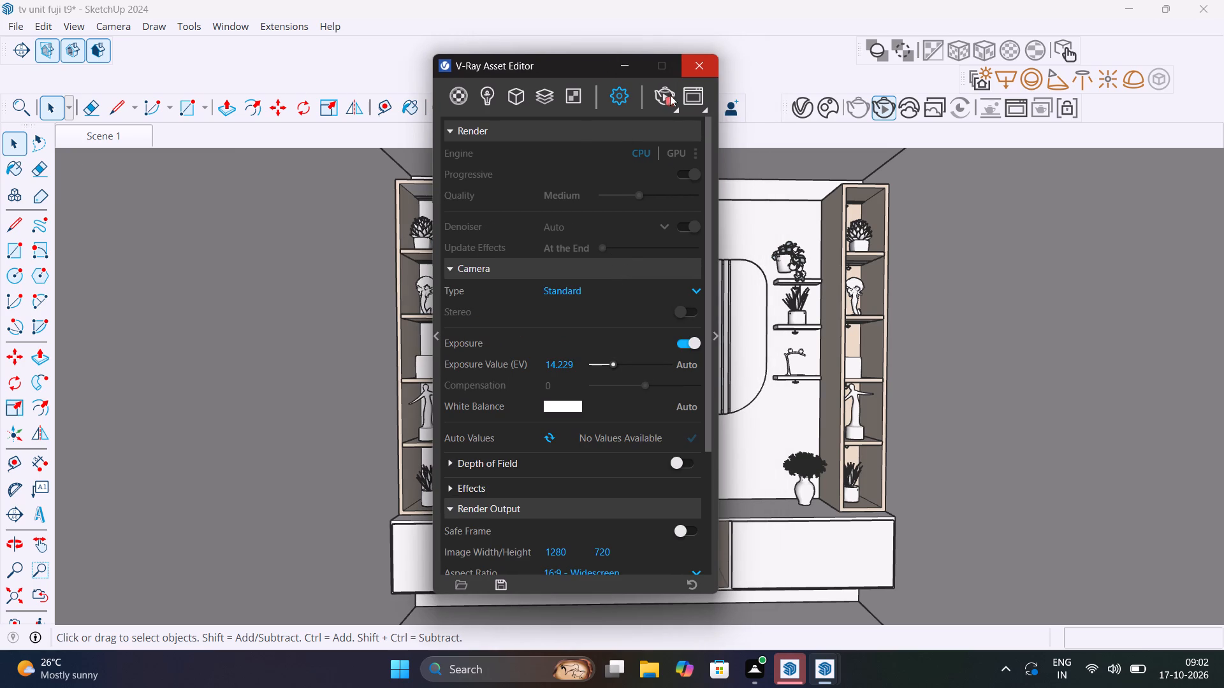
left_click(669, 97)
left_click(653, 194)
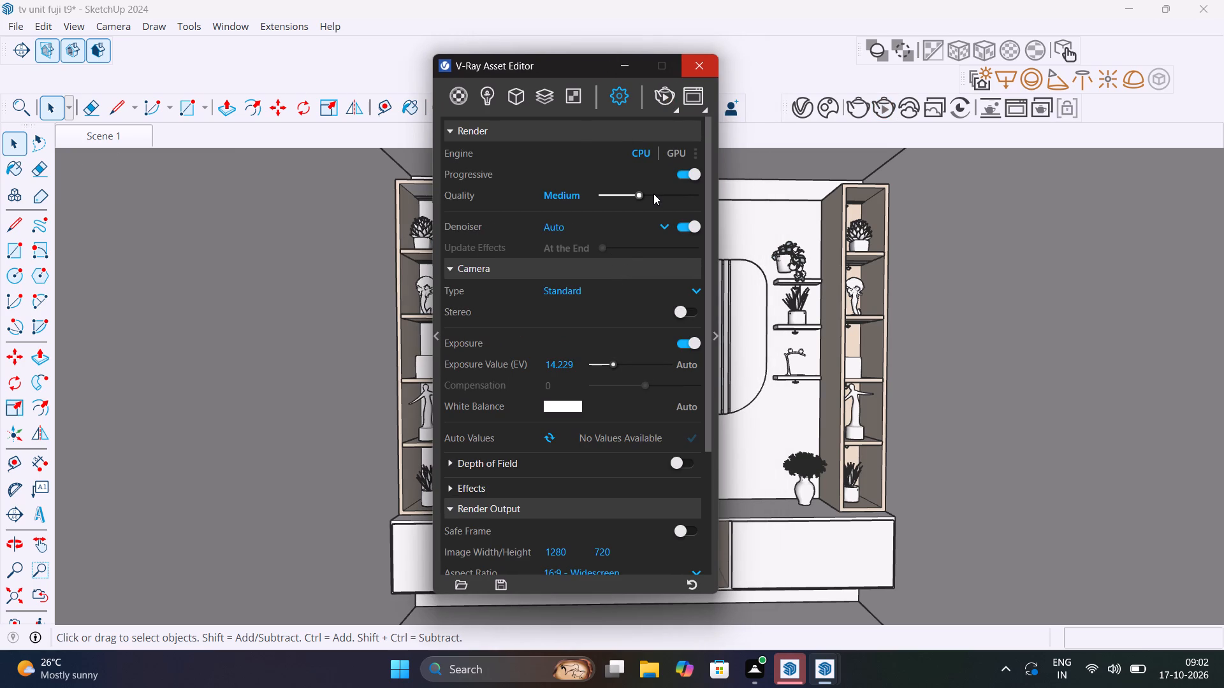
left_click(662, 195)
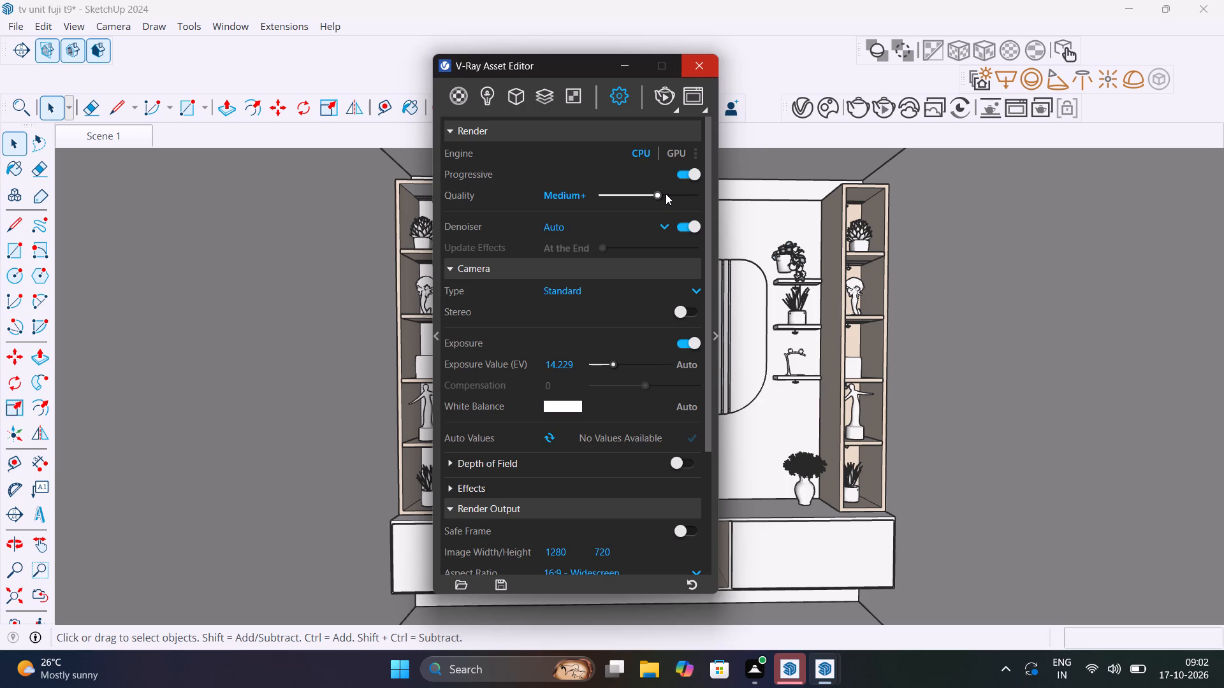
left_click(666, 195)
left_click(674, 196)
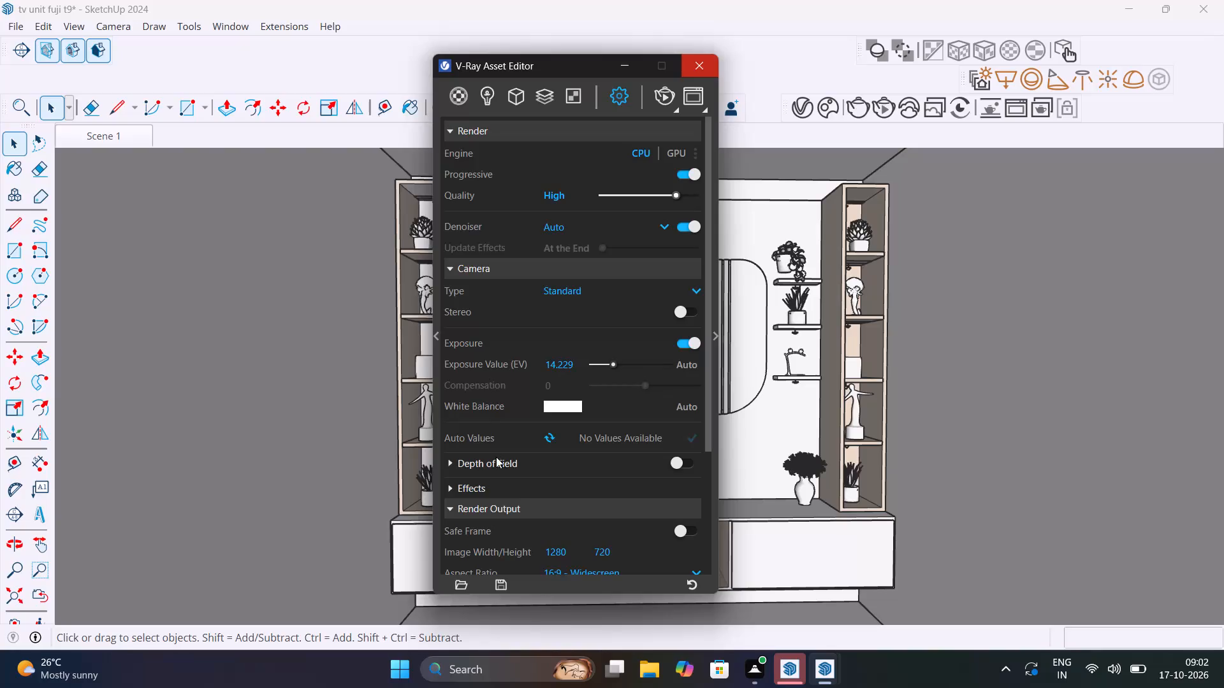
Set the render output image width to 3080 pixels, keeping the 16:9 widescreen aspect ratio.
scroll(565, 431, "down", 1)
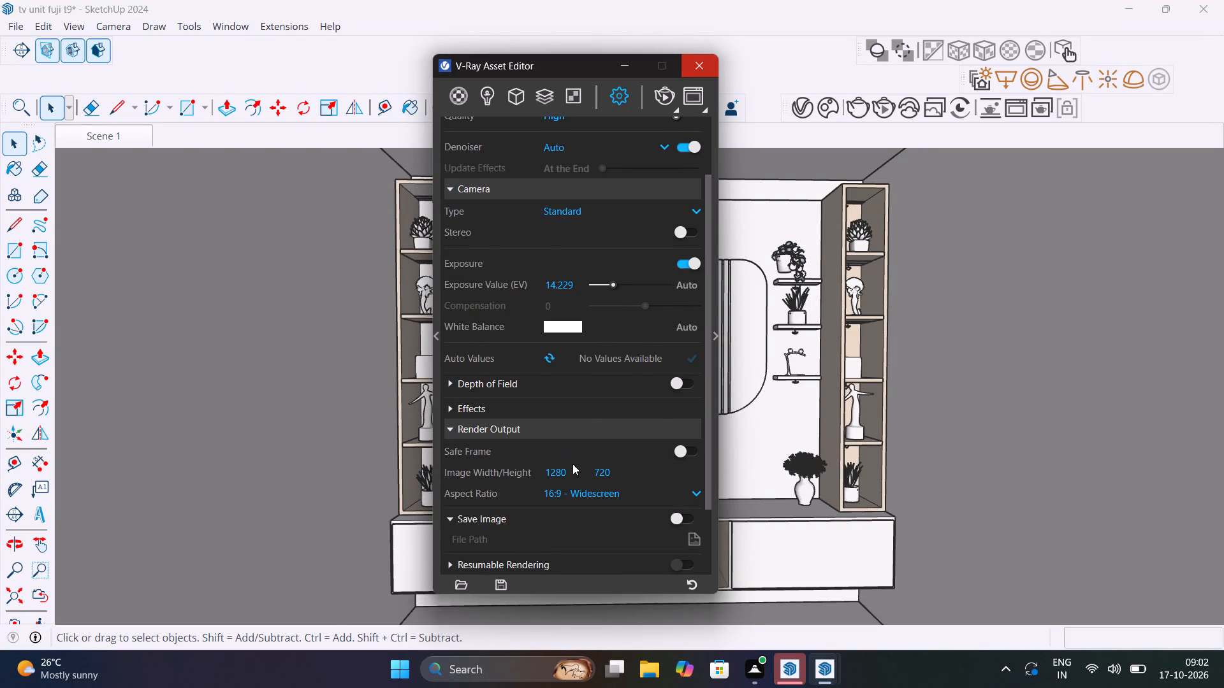
left_click_drag(573, 469, 525, 464)
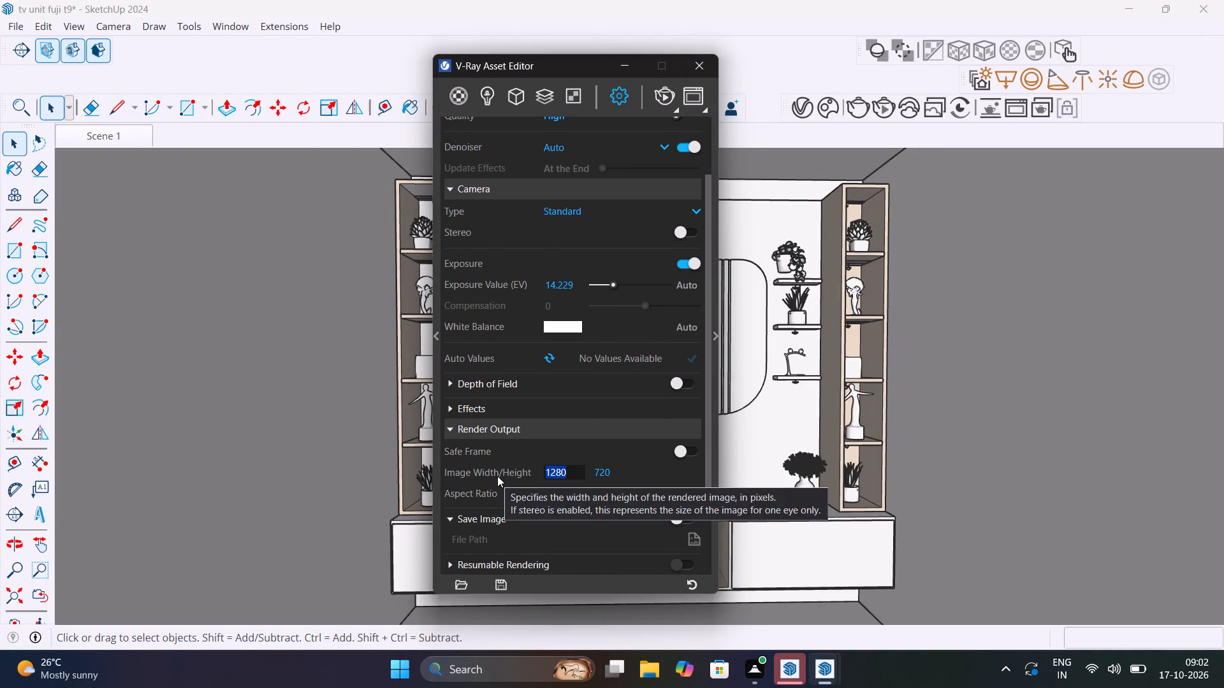
type("3080")
key("Return")
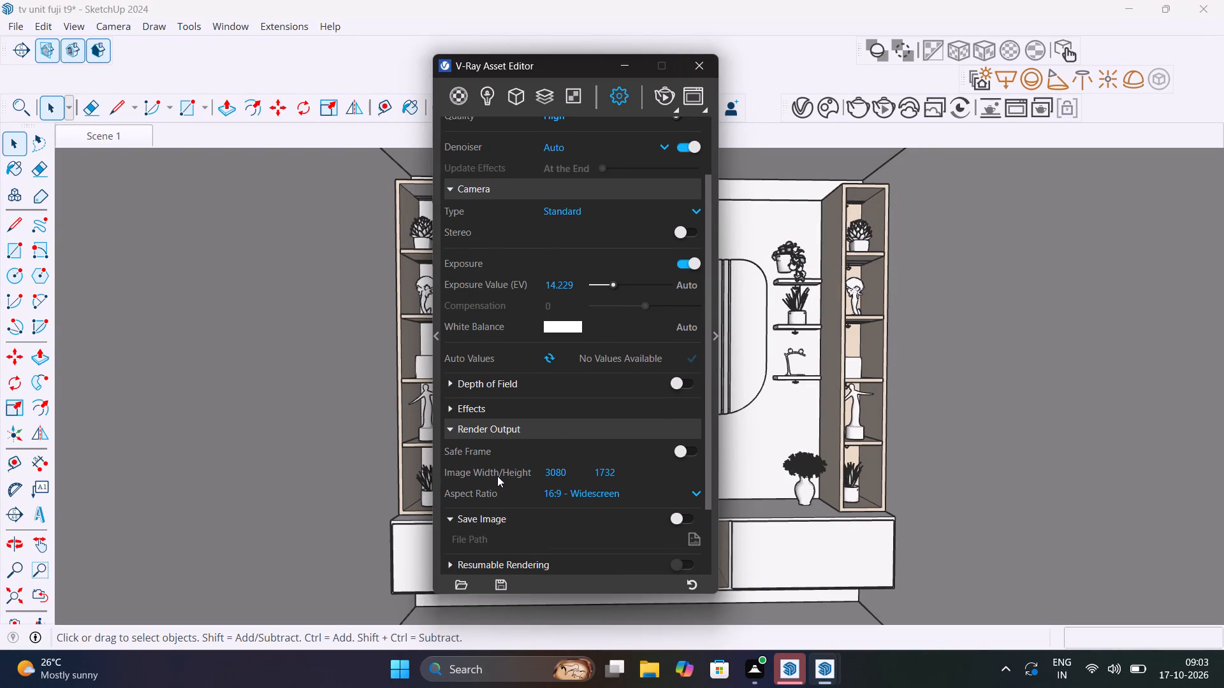
Start a V-Ray render of the TV unit with the high-quality, 3080-pixel-wide output settings.
left_click(668, 93)
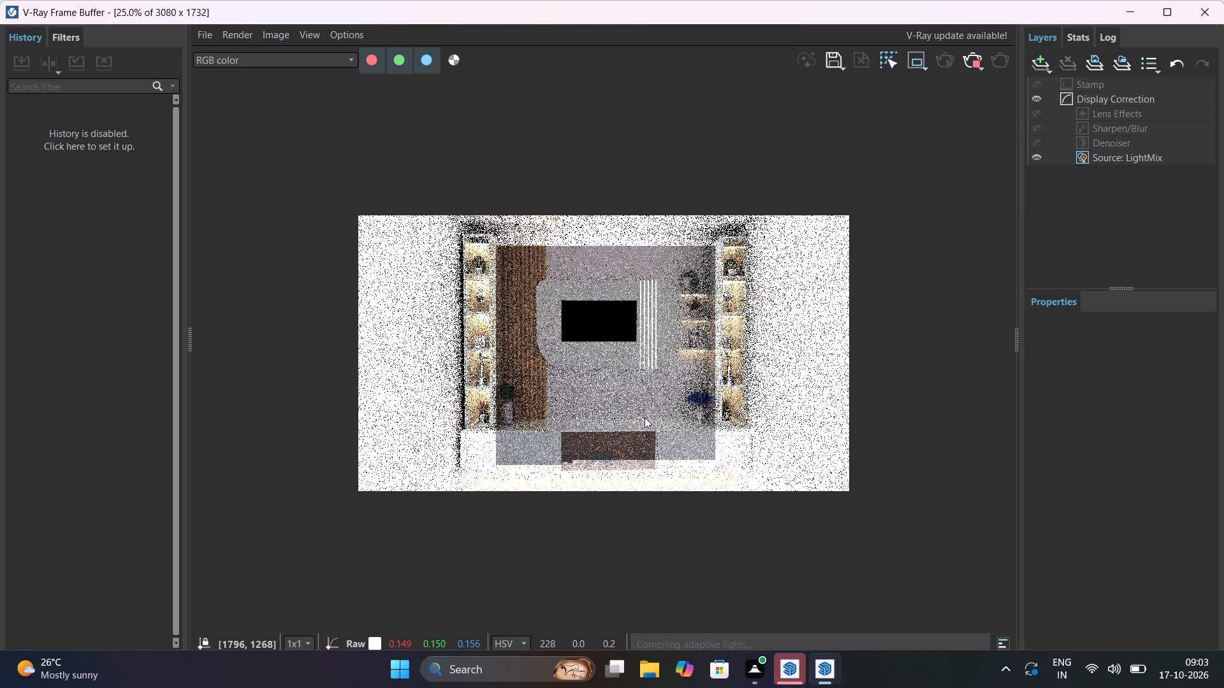
Examine the developing render at overview and close-up scales, checking the TV panel, shelf lighting, decor and base cabinets.
scroll(645, 417, "up", 1)
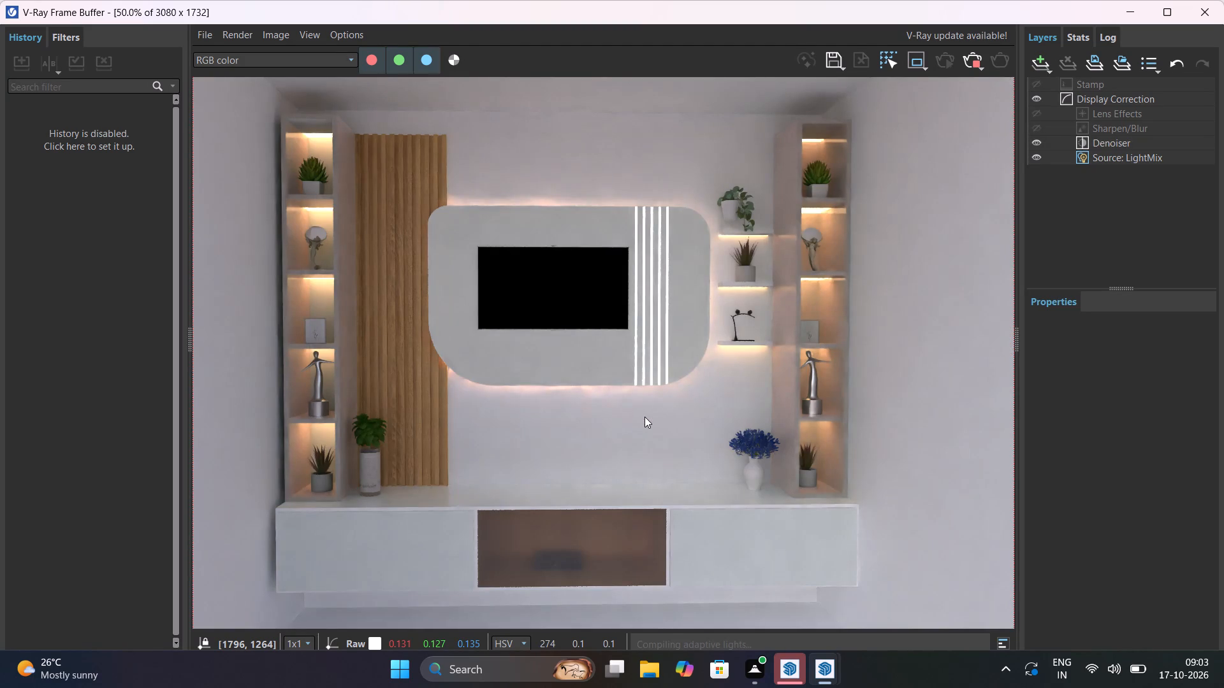
scroll(645, 417, "down", 1)
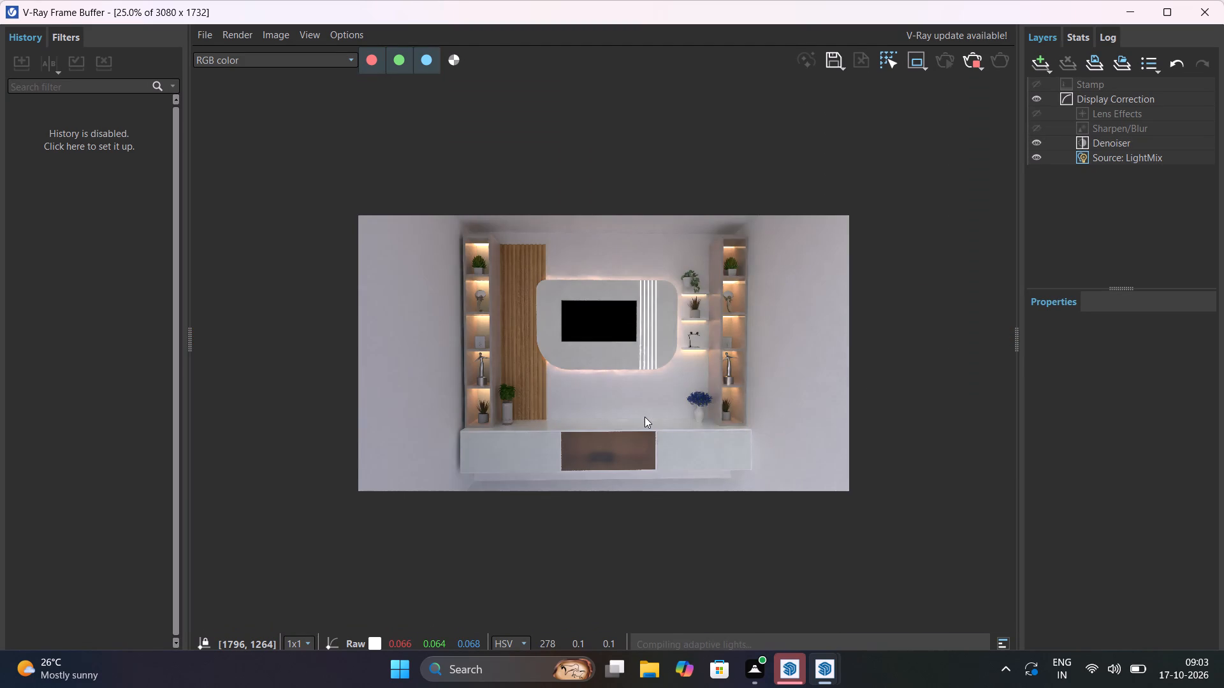
scroll(645, 417, "up", 1)
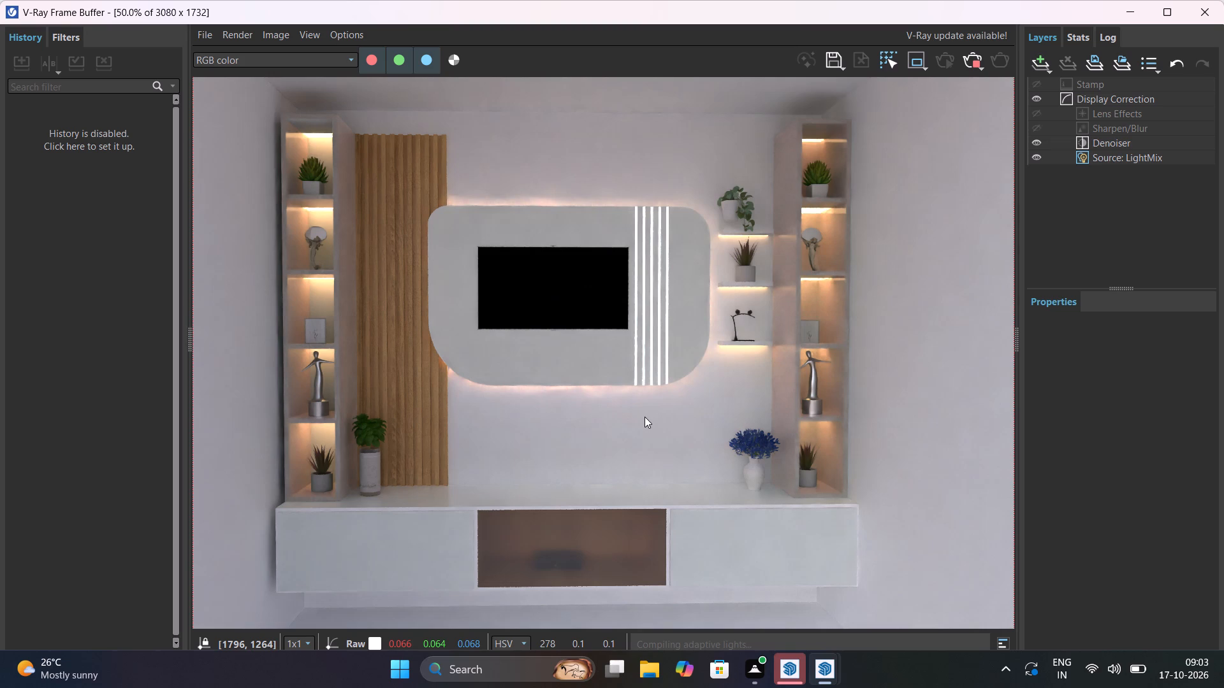
scroll(645, 417, "down", 1)
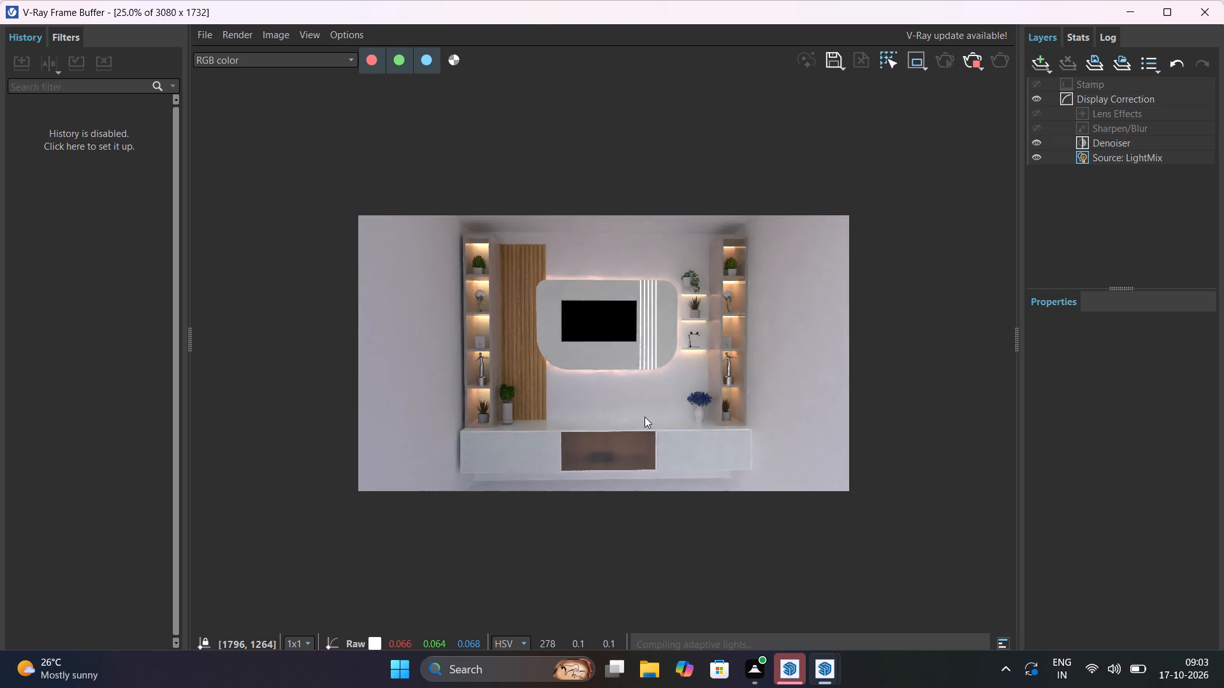
scroll(645, 417, "up", 1)
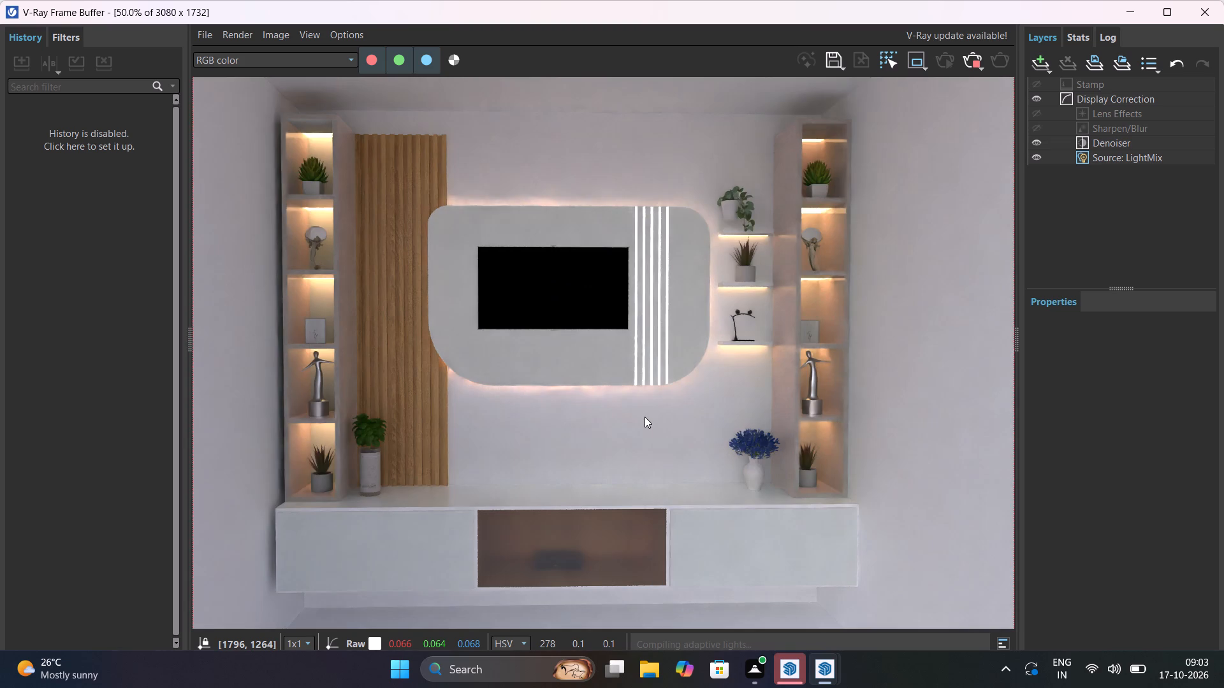
scroll(645, 417, "down", 1)
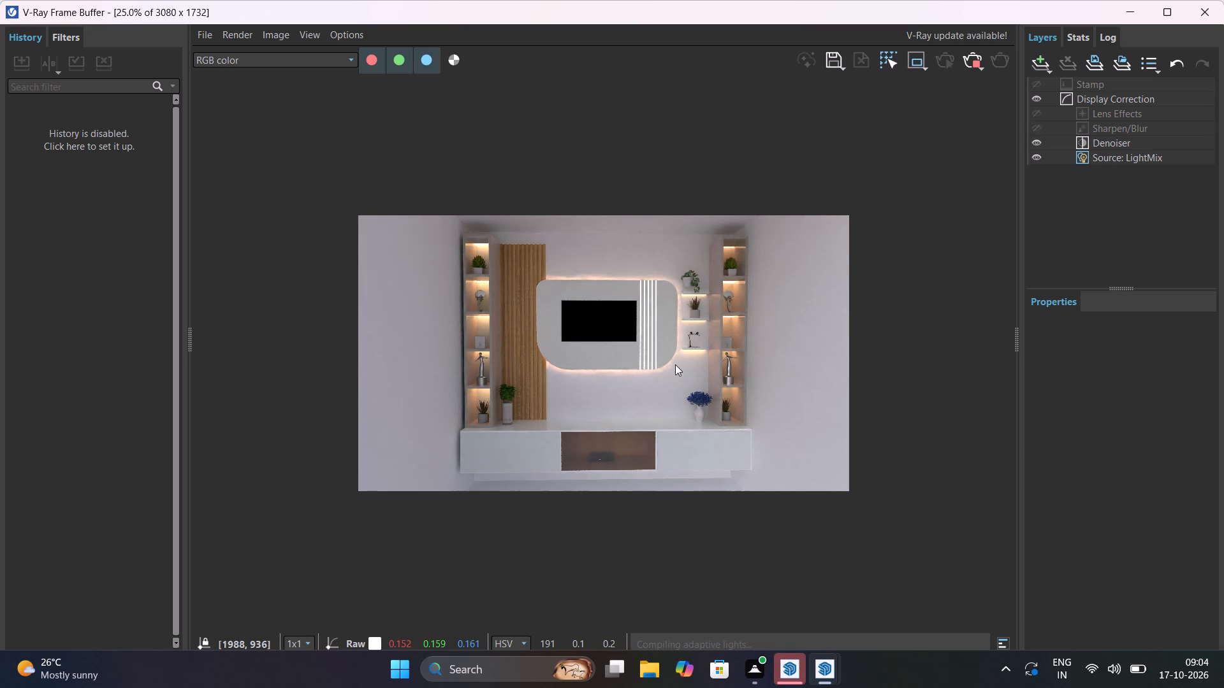
scroll(675, 364, "up", 1)
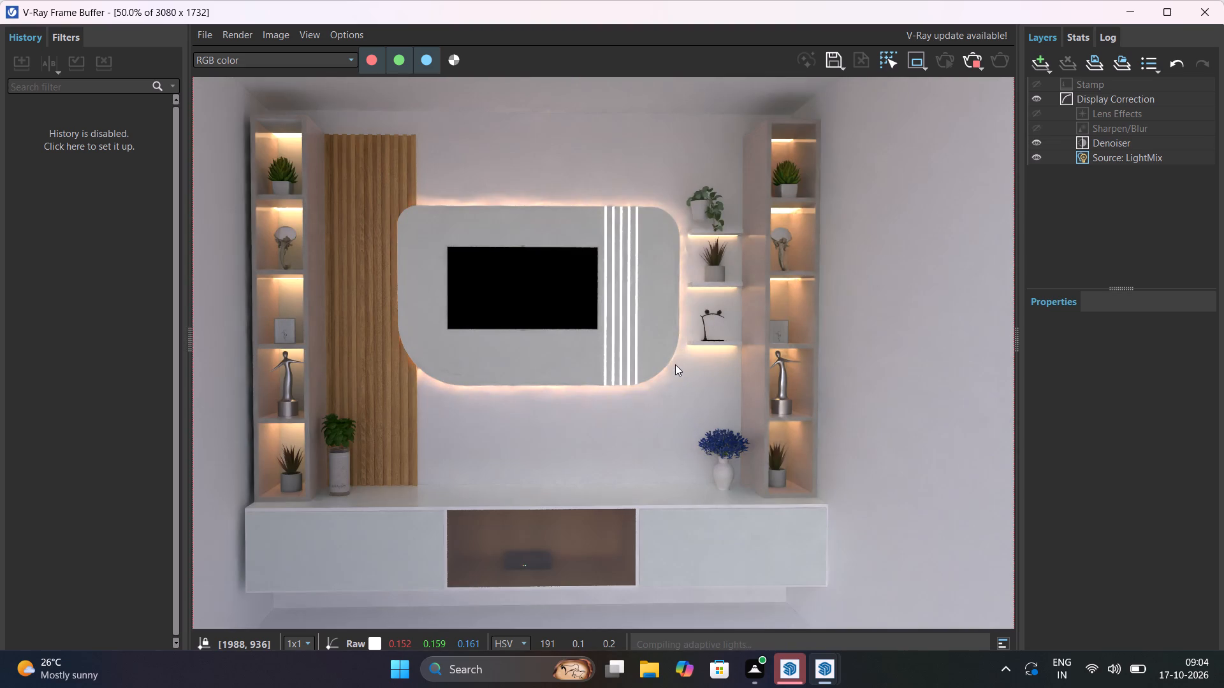
scroll(675, 364, "down", 1)
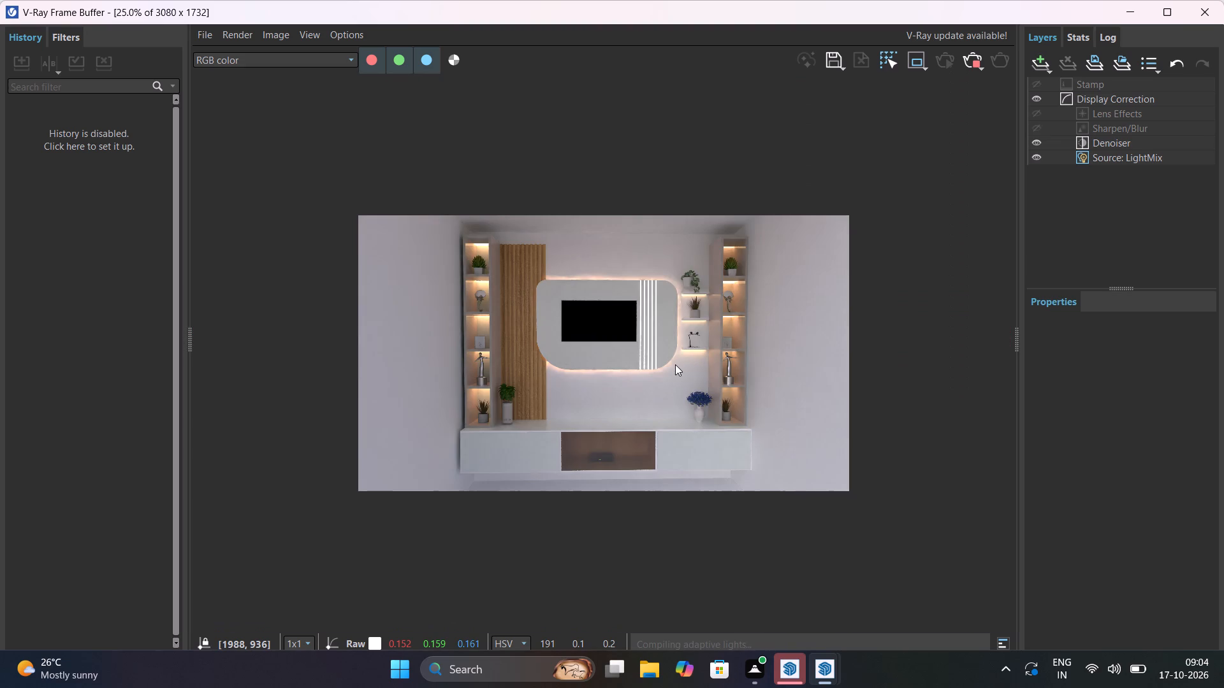
scroll(675, 364, "up", 1)
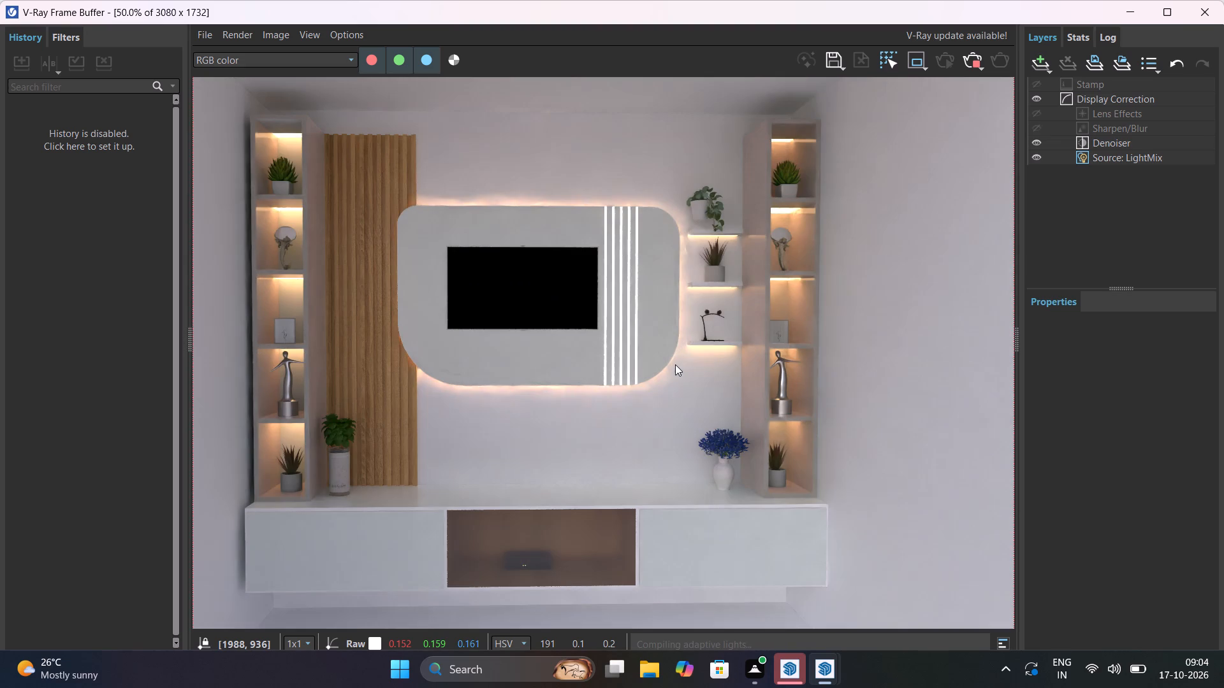
scroll(675, 364, "down", 1)
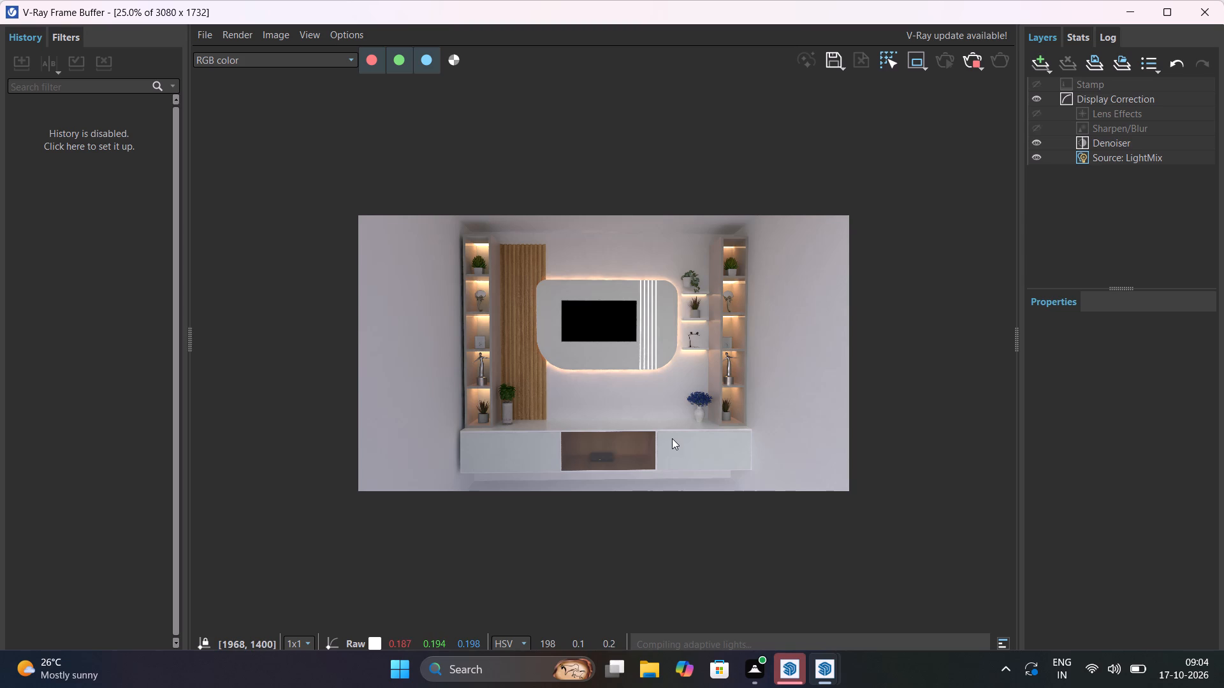
scroll(638, 375, "up", 2)
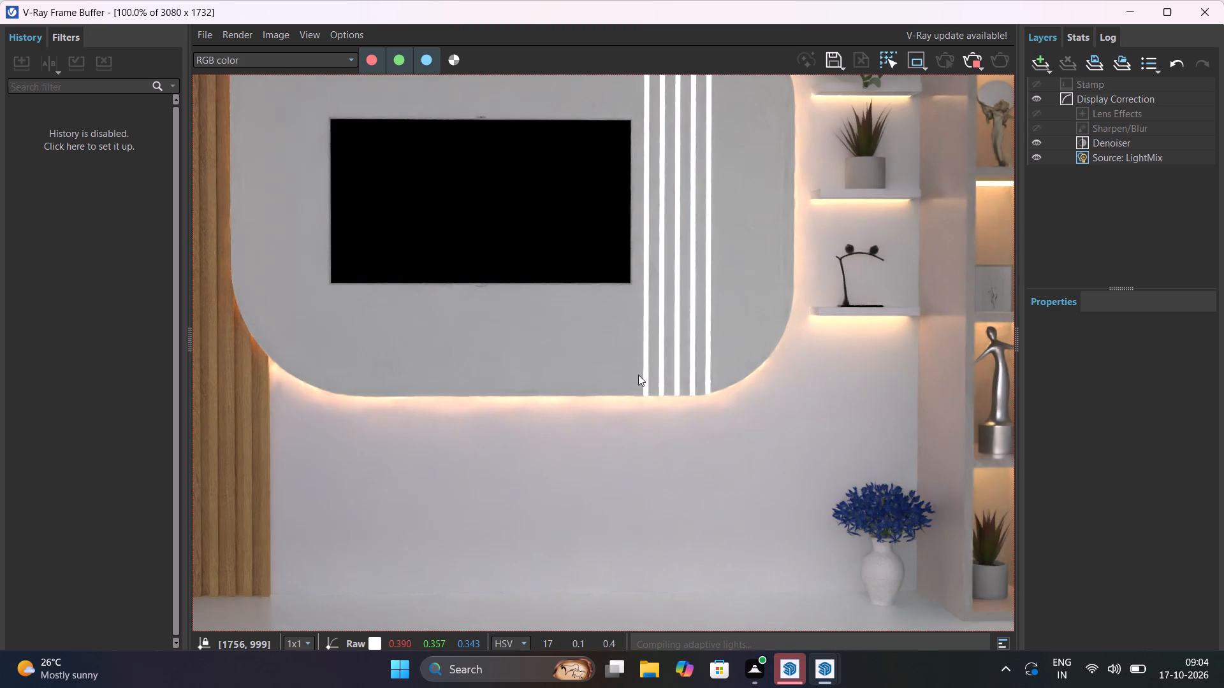
scroll(638, 375, "down", 1)
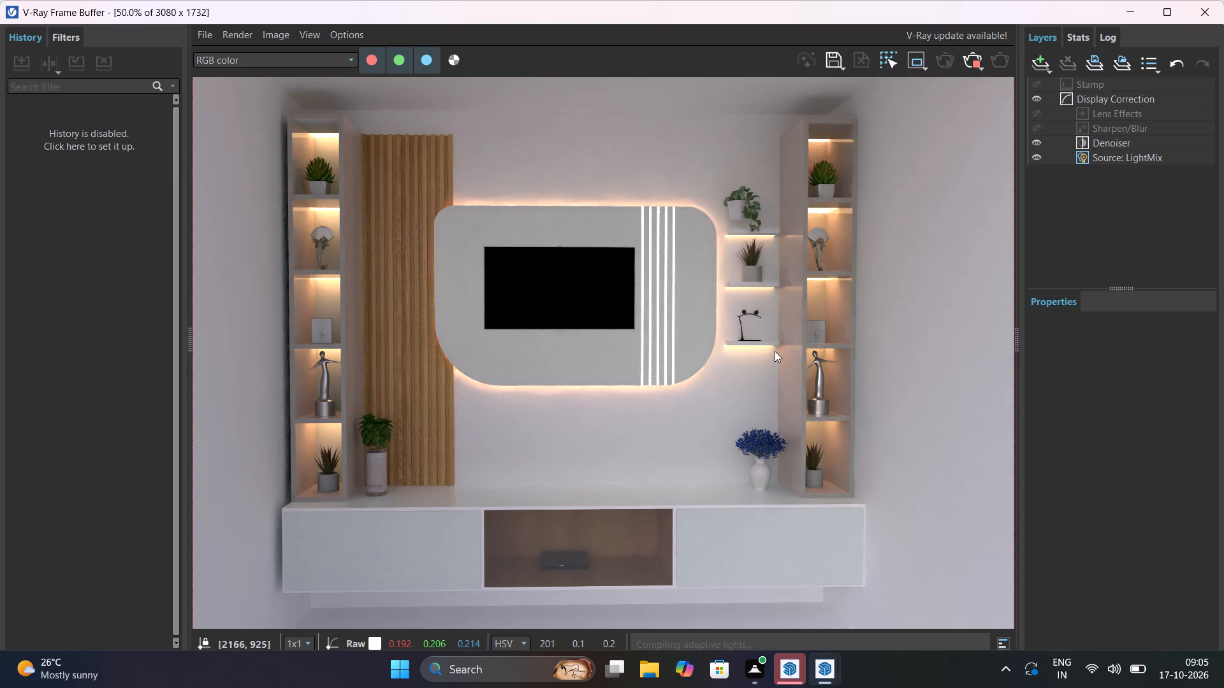
scroll(651, 306, "up", 1)
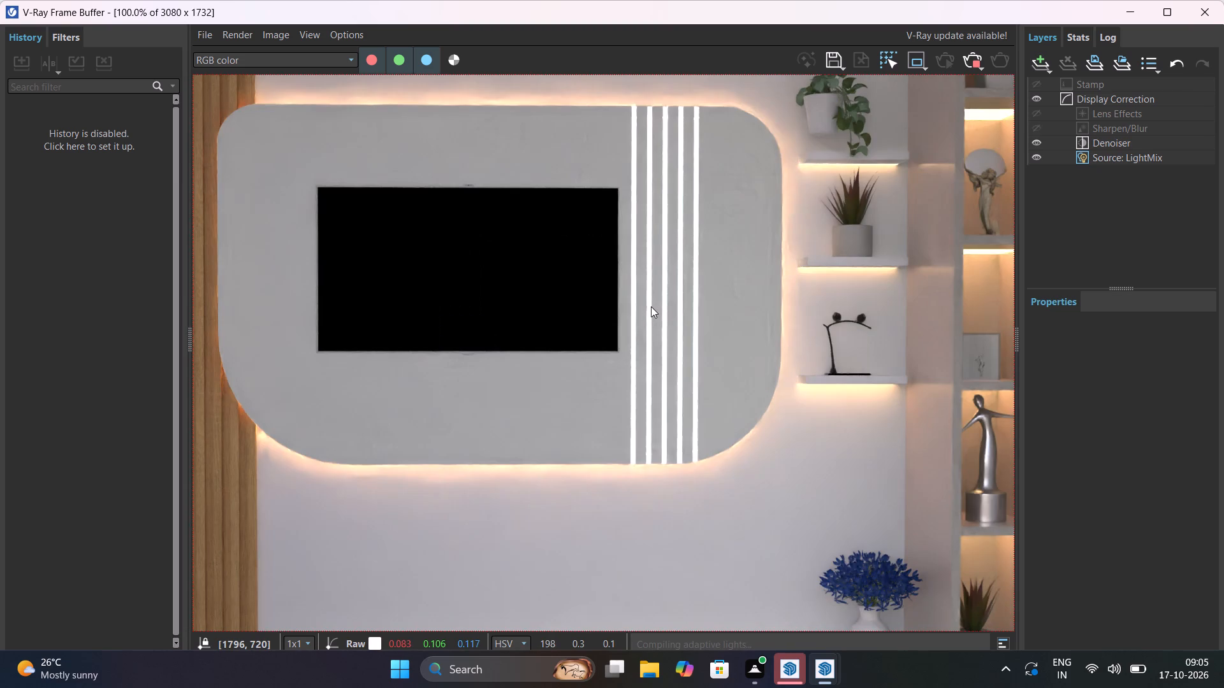
scroll(651, 306, "down", 1)
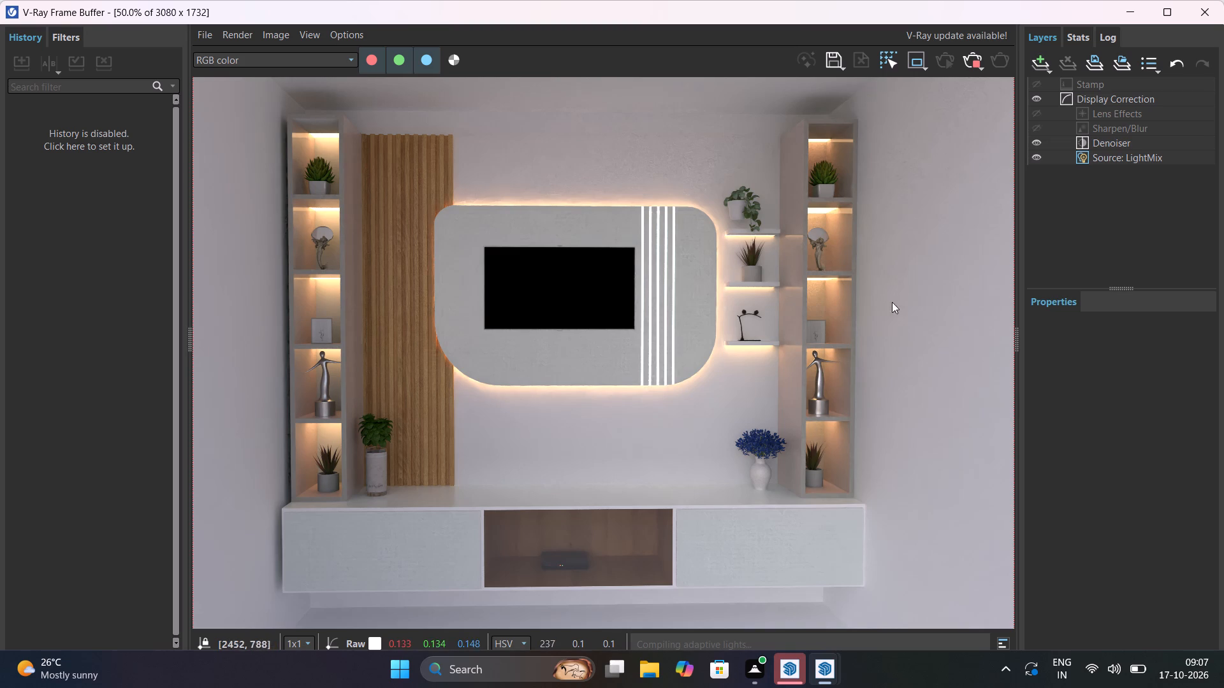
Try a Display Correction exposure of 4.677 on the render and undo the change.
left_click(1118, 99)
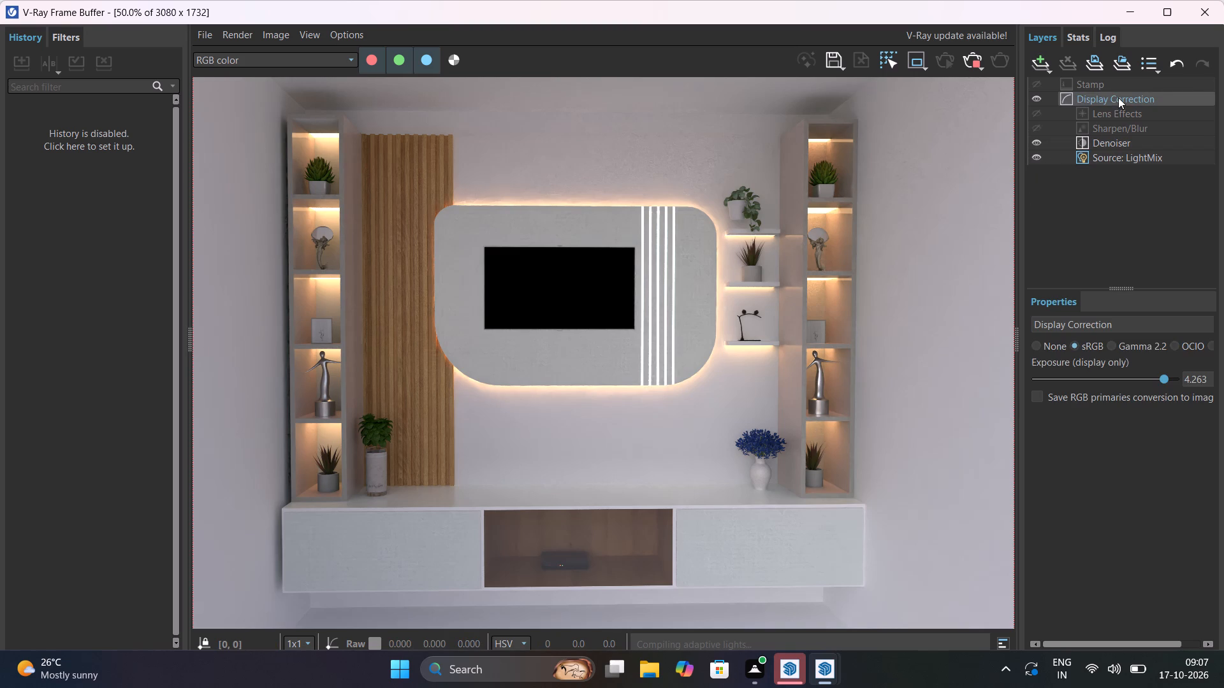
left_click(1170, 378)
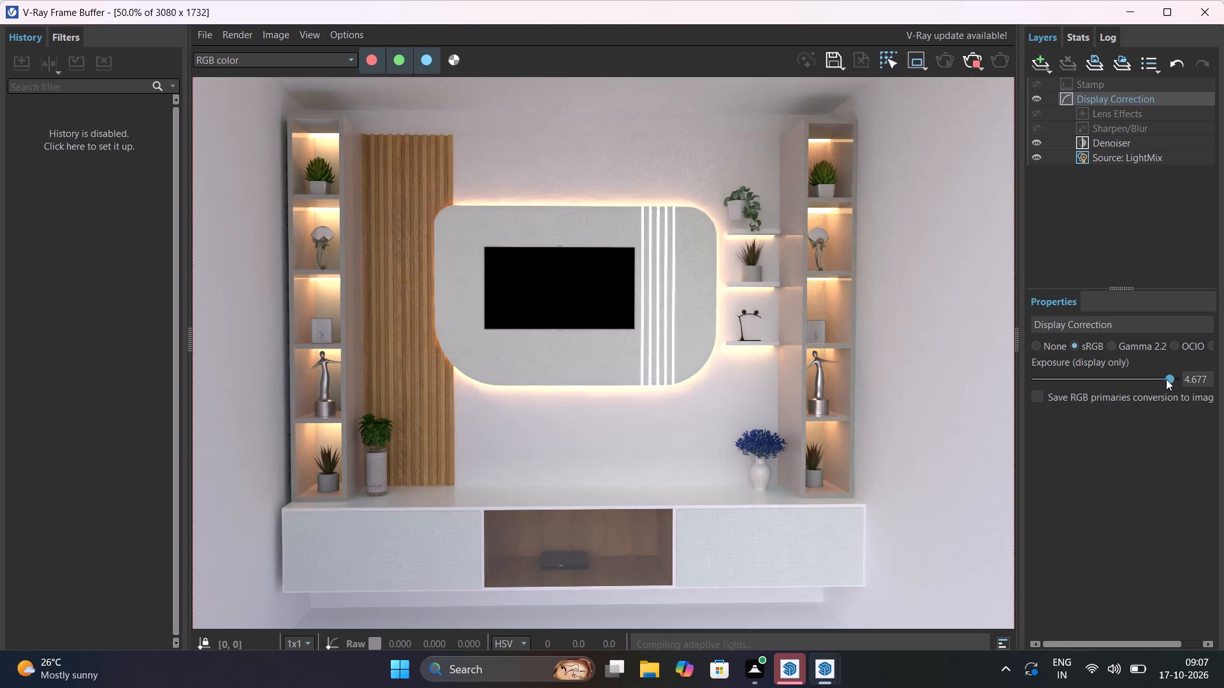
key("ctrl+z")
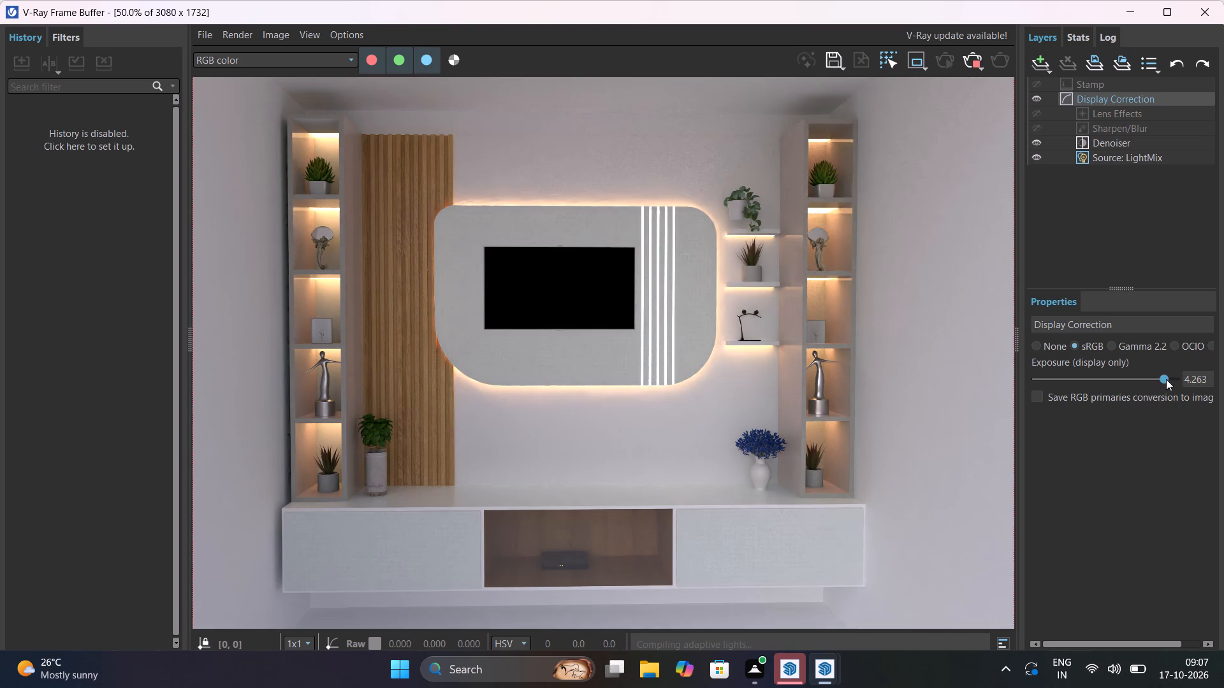
Enable the Sharpen/Blur effect on the render with a sharpen amount of 1.489 and a sharpen radius of 1.348.
left_click(1111, 157)
left_click(1114, 148)
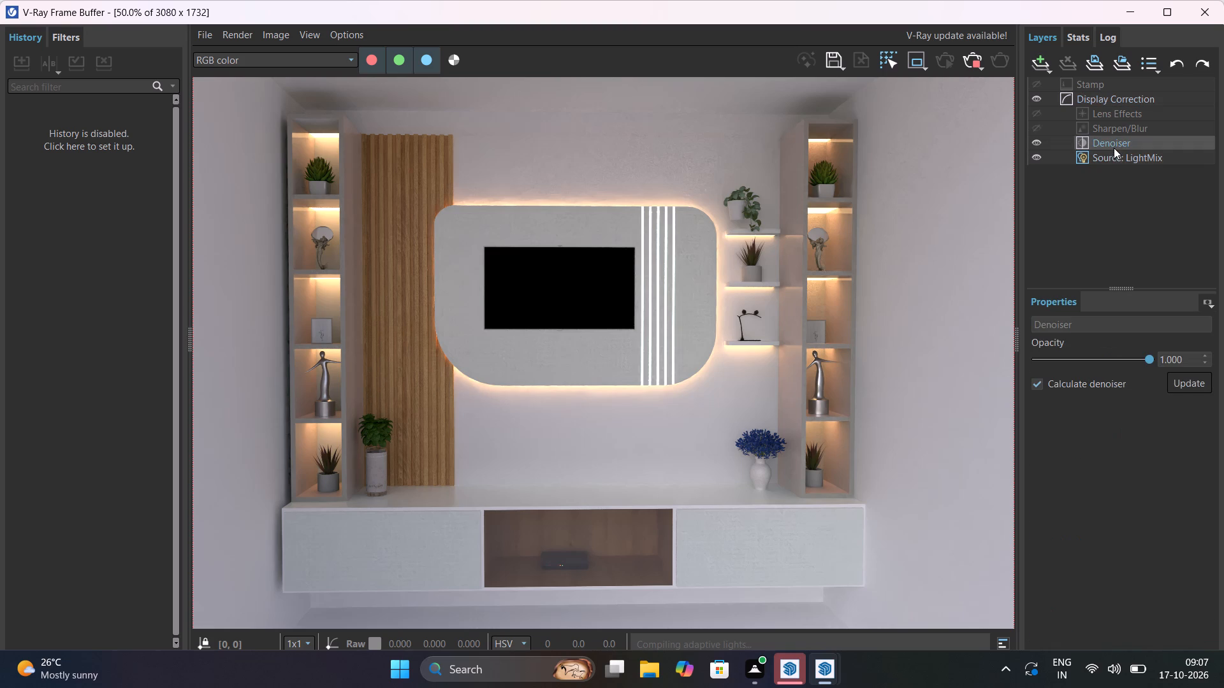
left_click(1116, 132)
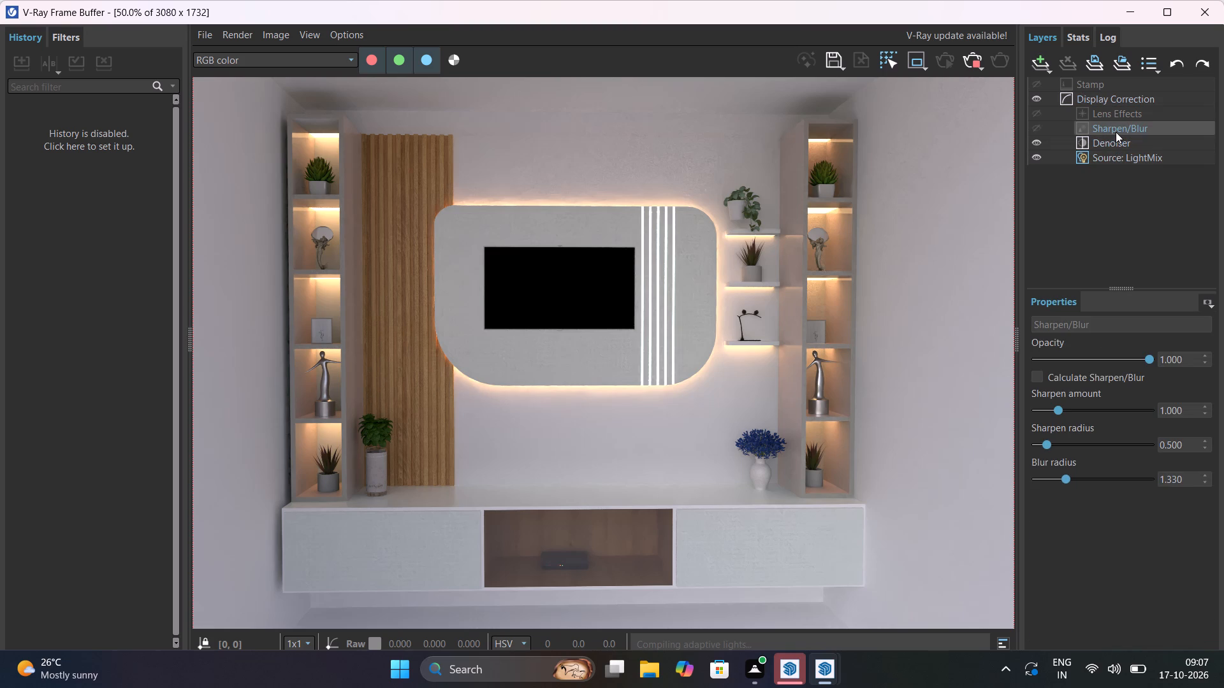
left_click(1038, 376)
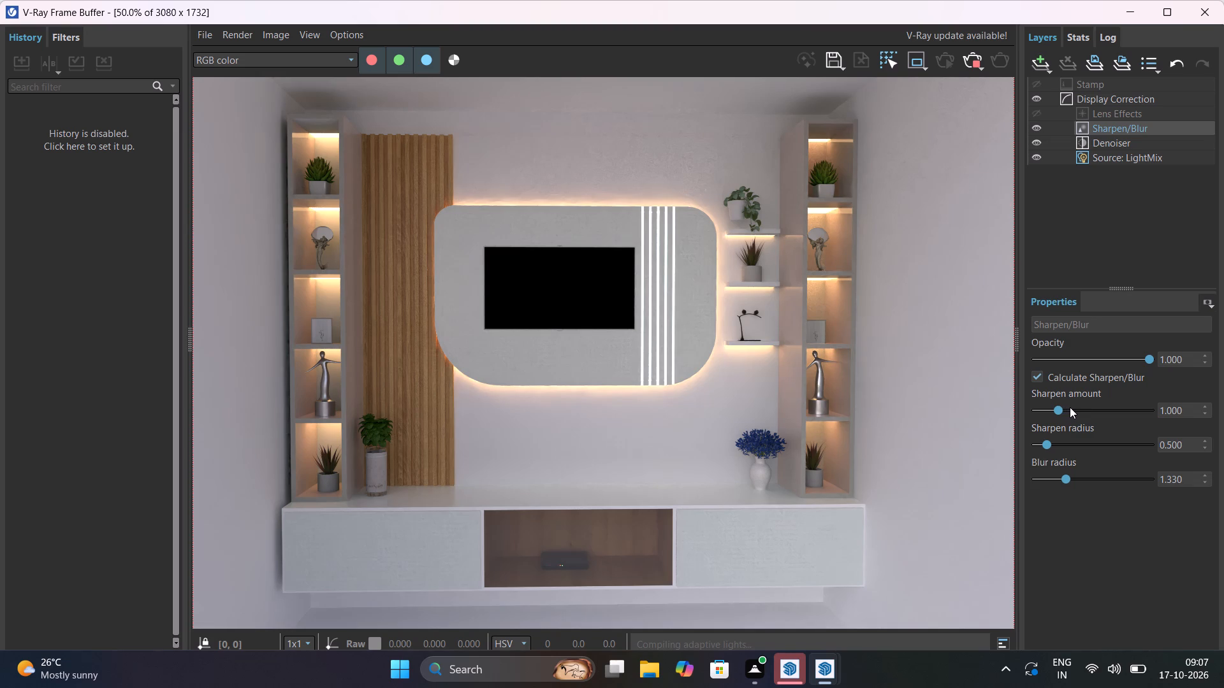
left_click(1070, 407)
left_click(1067, 446)
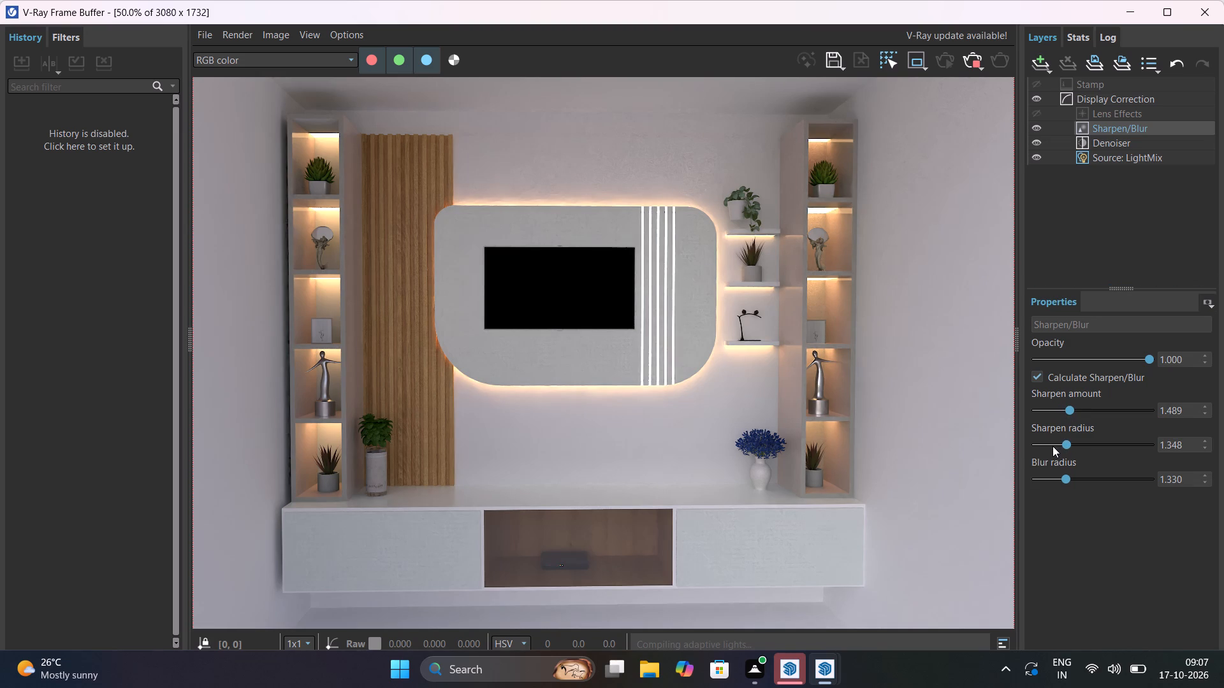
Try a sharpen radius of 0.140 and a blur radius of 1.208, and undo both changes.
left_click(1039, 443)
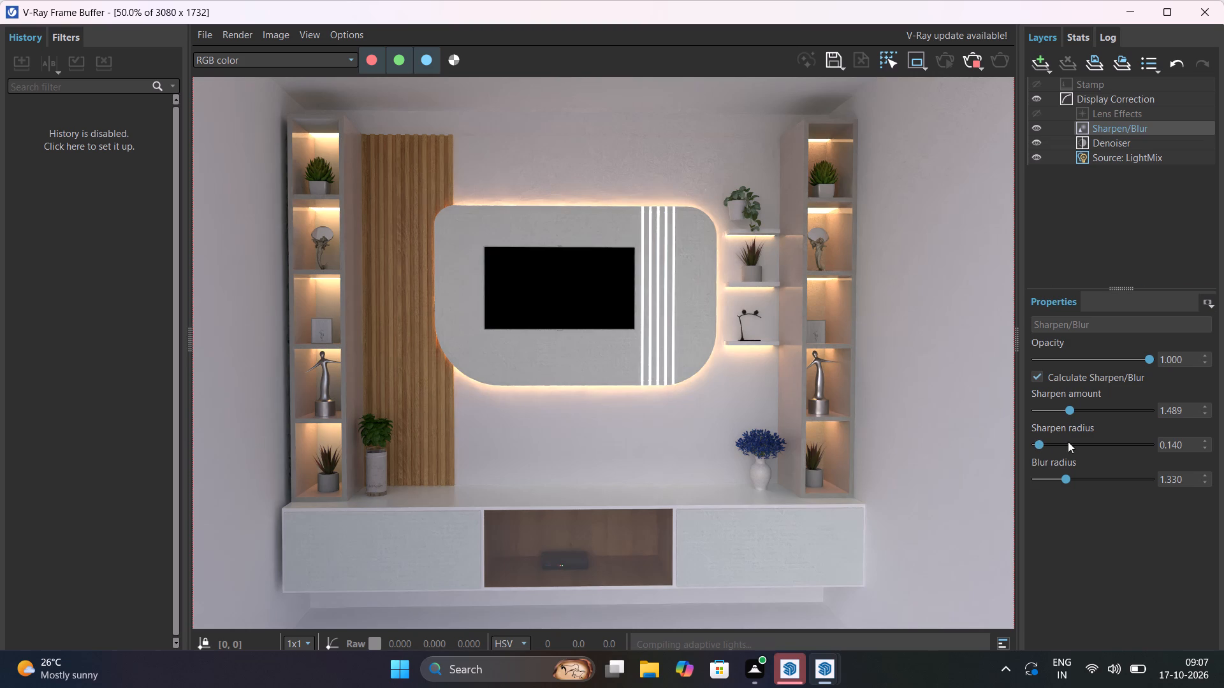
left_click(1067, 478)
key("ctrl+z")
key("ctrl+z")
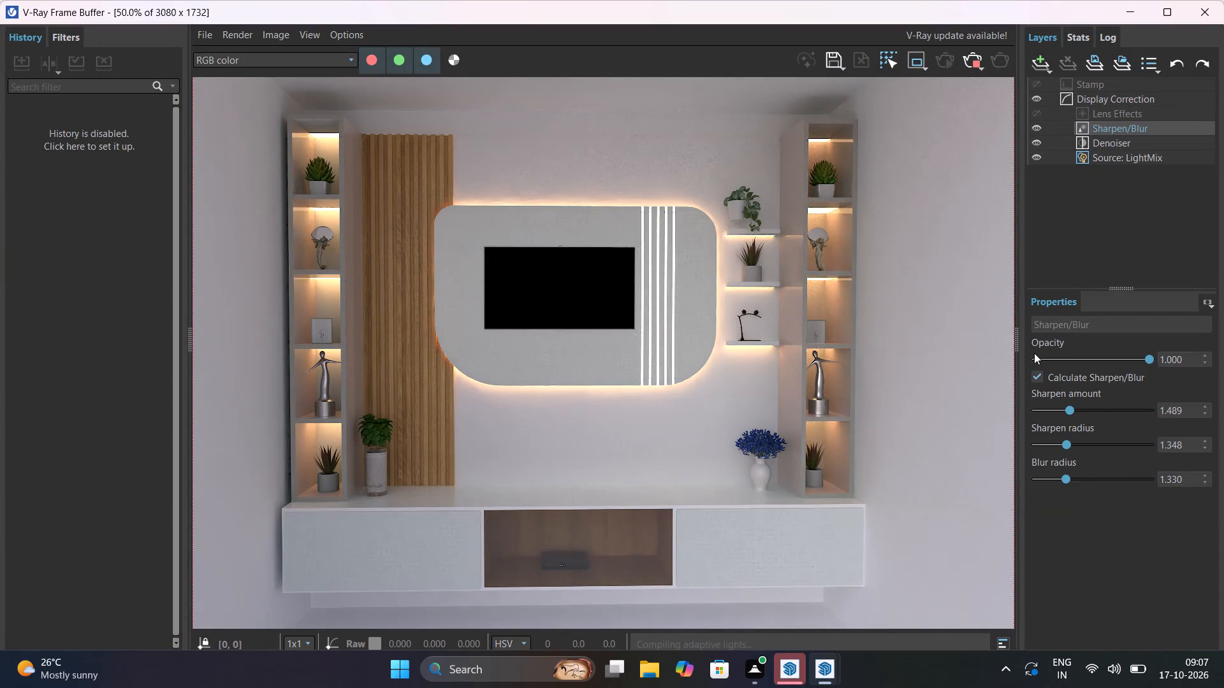
Enable Lens Effects on the render with an intensity of about 1.6 and an opacity of about 0.8.
left_click(1123, 113)
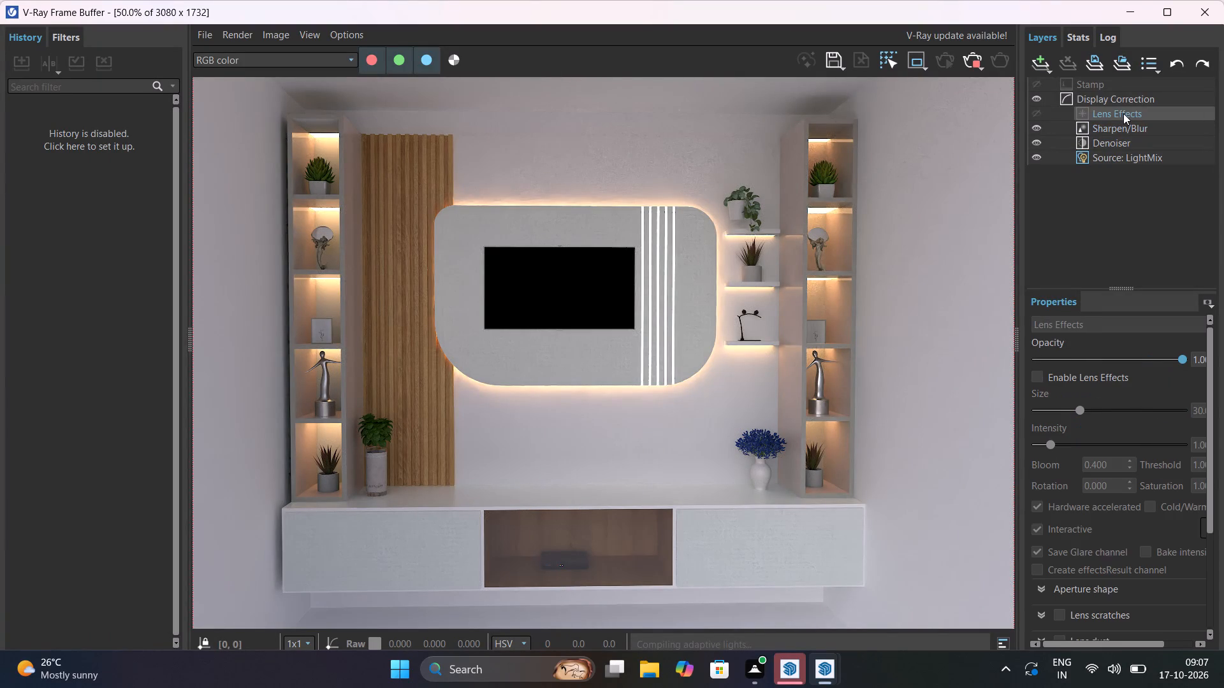
left_click(1044, 380)
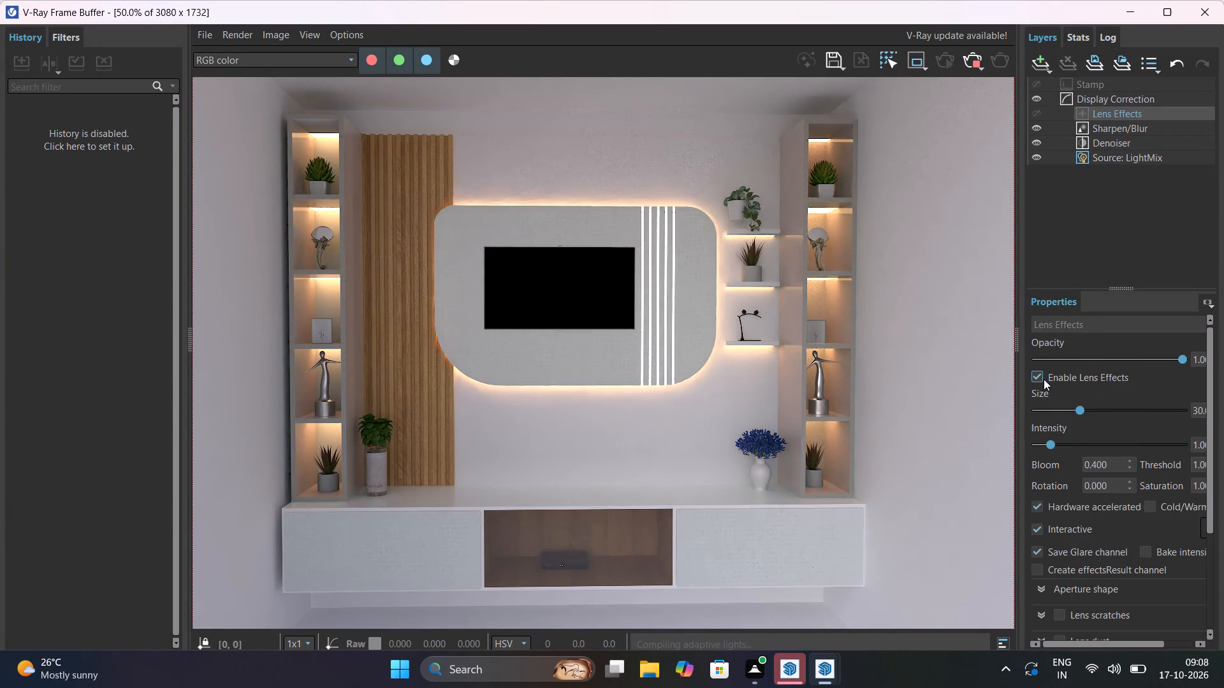
left_click(1060, 443)
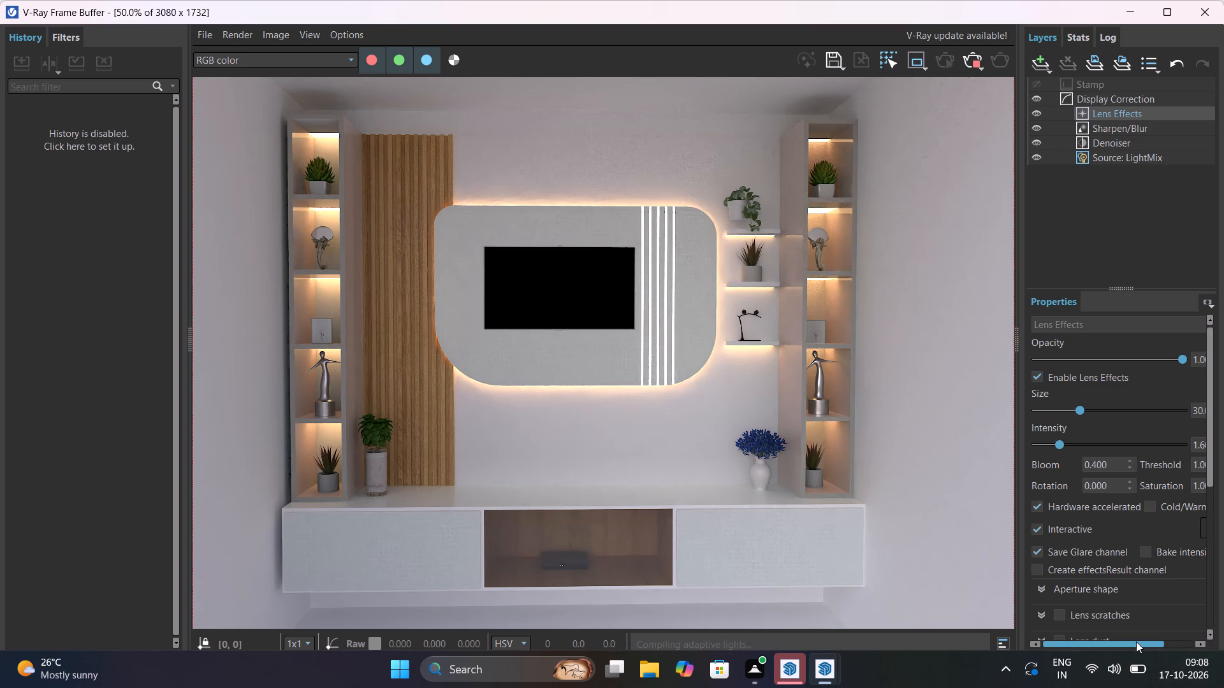
left_click_drag(1136, 643, 1140, 643)
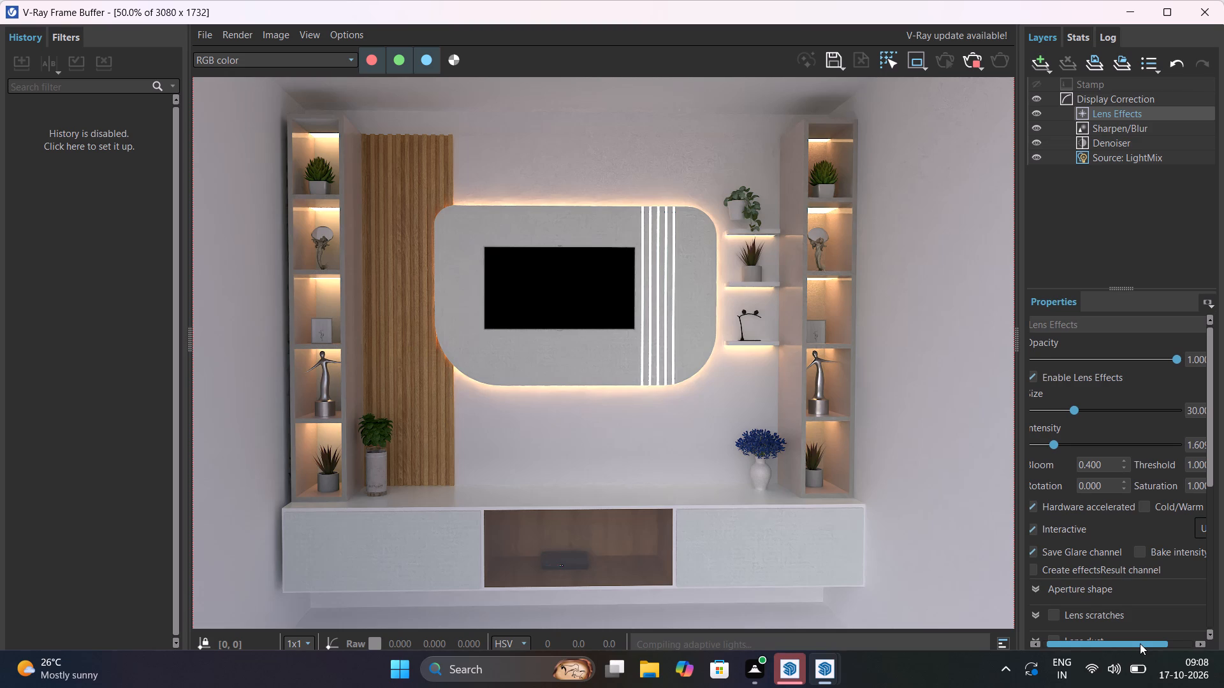
left_click_drag(1140, 643, 1120, 641)
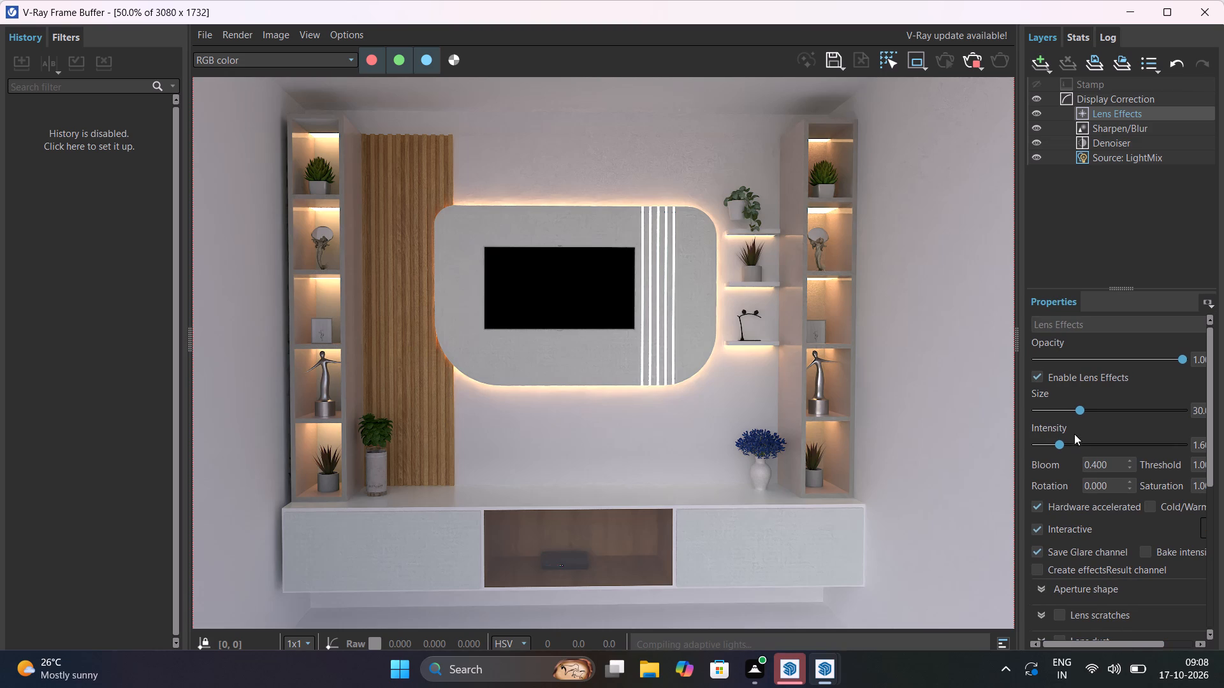
scroll(1137, 387, "up", 1)
left_click(1160, 359)
scroll(1118, 342, "up", 2)
Examine the corrected render at overview and close-up scales, checking the TV panel, glow lighting, shelves and base cabinets.
left_click(1113, 98)
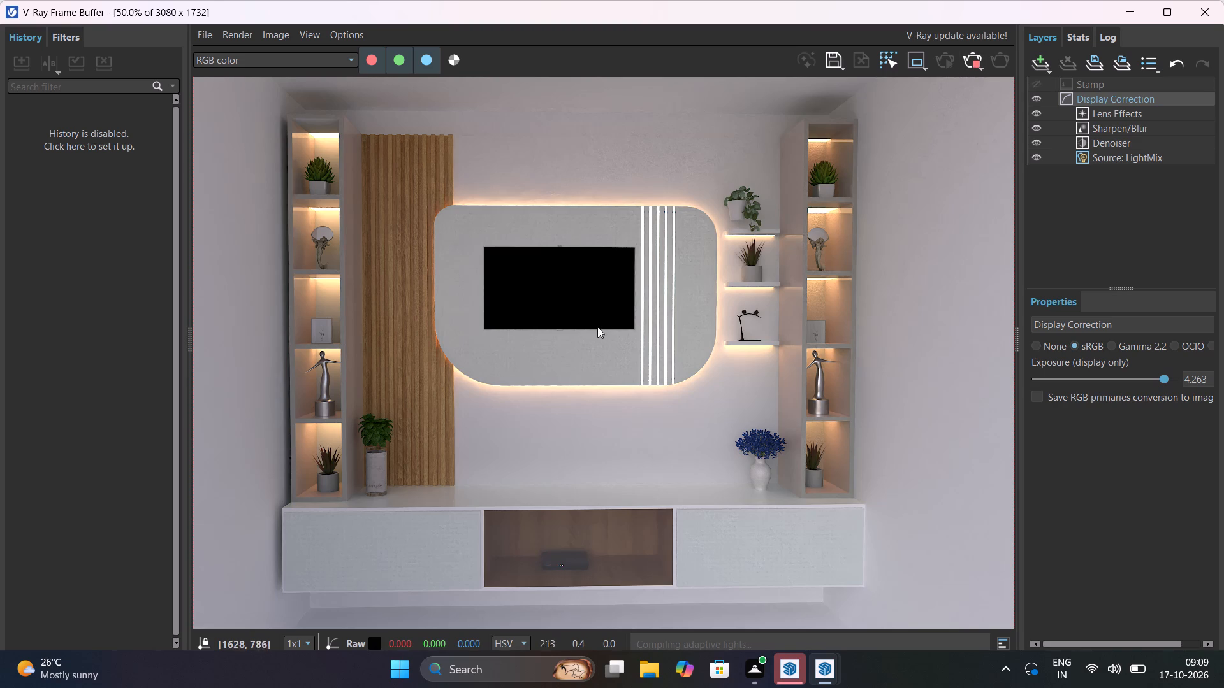
scroll(604, 321, "up", 2)
scroll(604, 321, "down", 1)
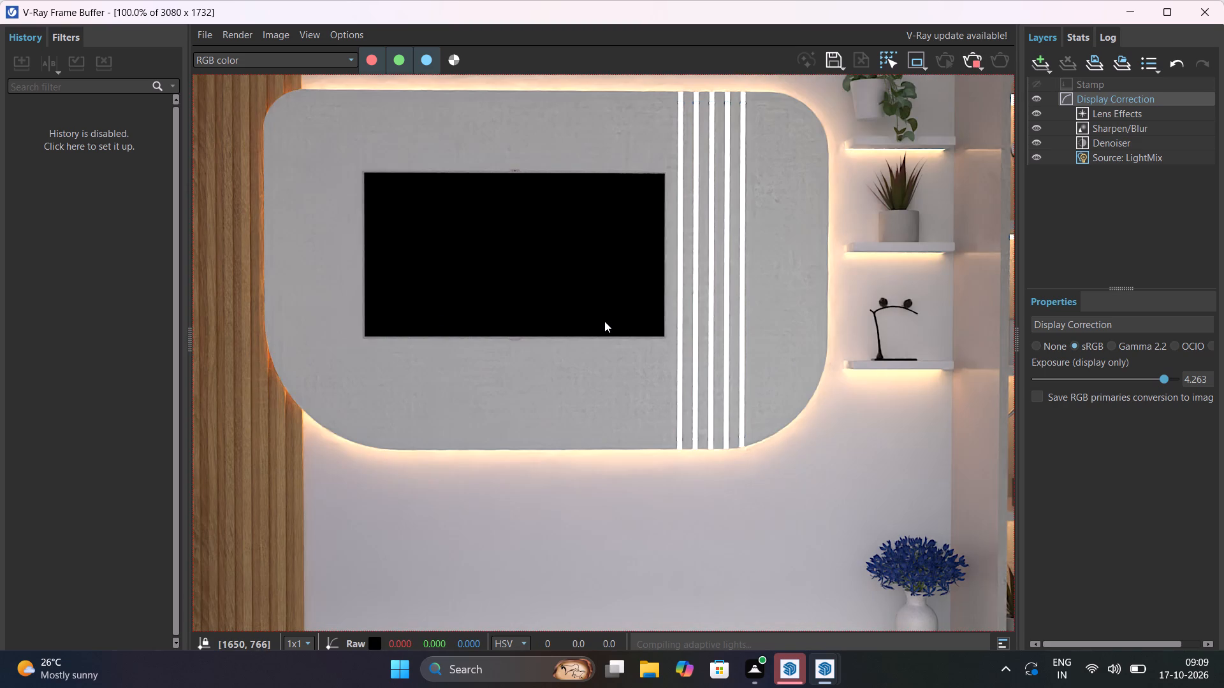
middle_click_drag(604, 321, 760, 408)
scroll(760, 408, "down", 2)
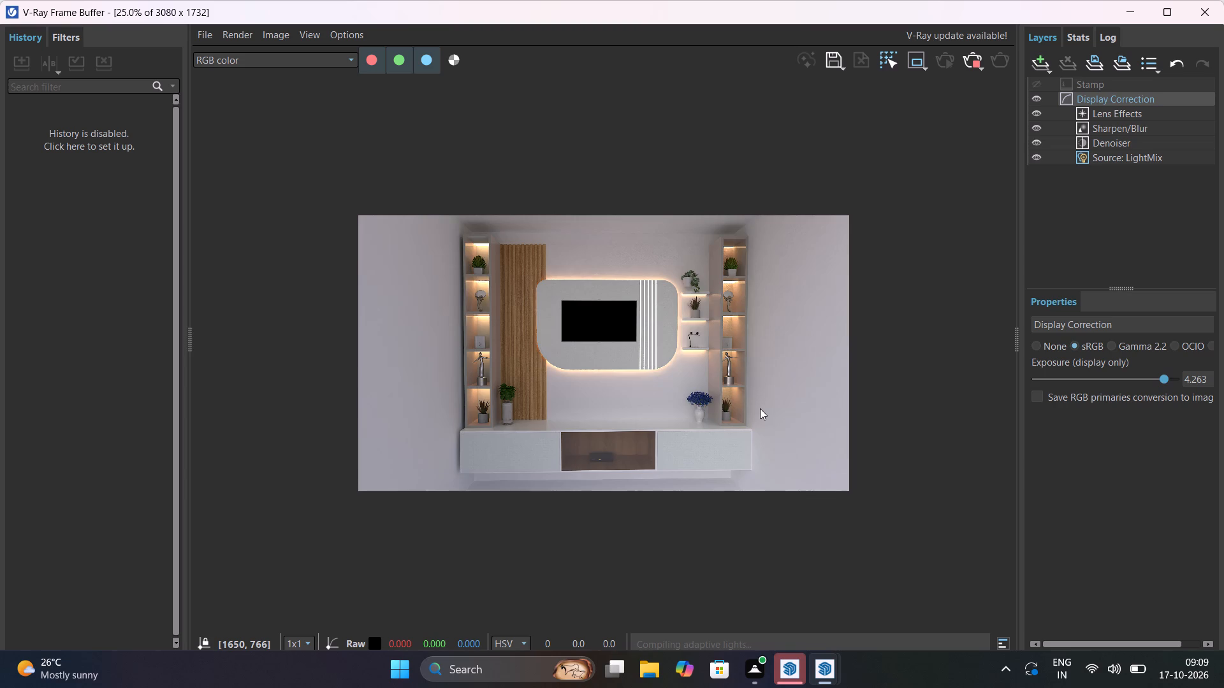
scroll(760, 408, "up", 1)
scroll(760, 408, "down", 1)
scroll(760, 408, "up", 1)
middle_click_drag(760, 408, 648, 401)
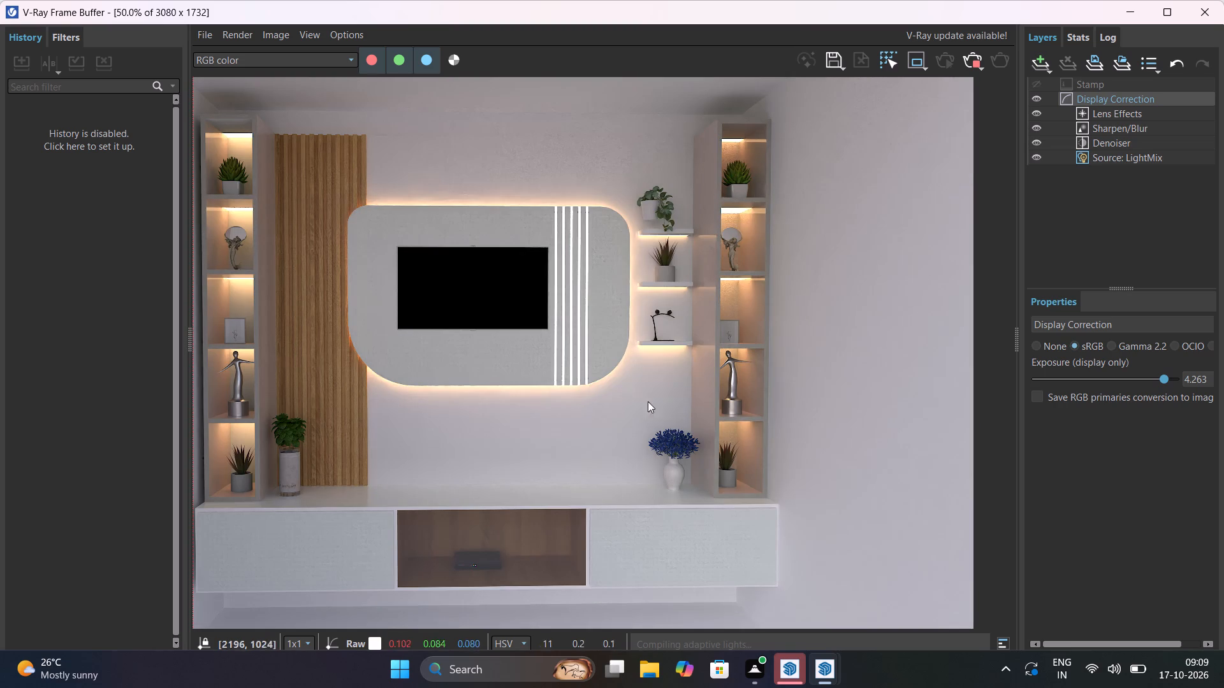
middle_click_drag(648, 401, 634, 401)
middle_click_drag(644, 398, 750, 389)
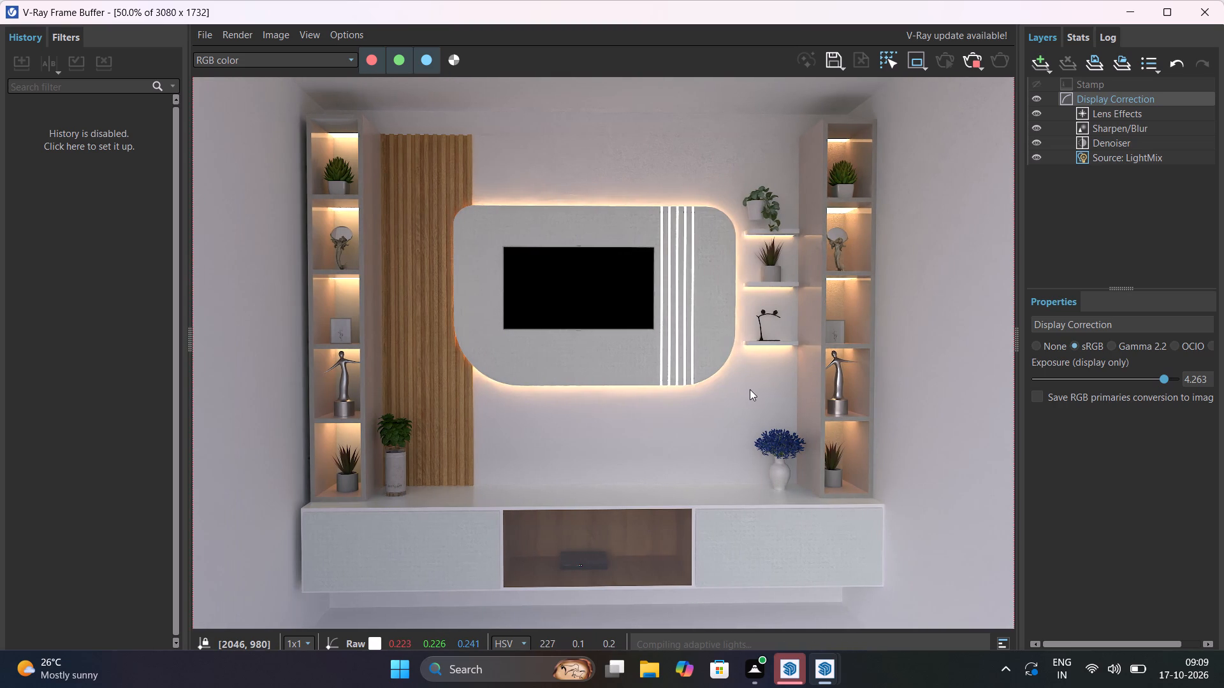
Stop the running render, close the V-Ray Frame Buffer and return to the SketchUp model.
left_click(973, 57)
left_click(1214, 8)
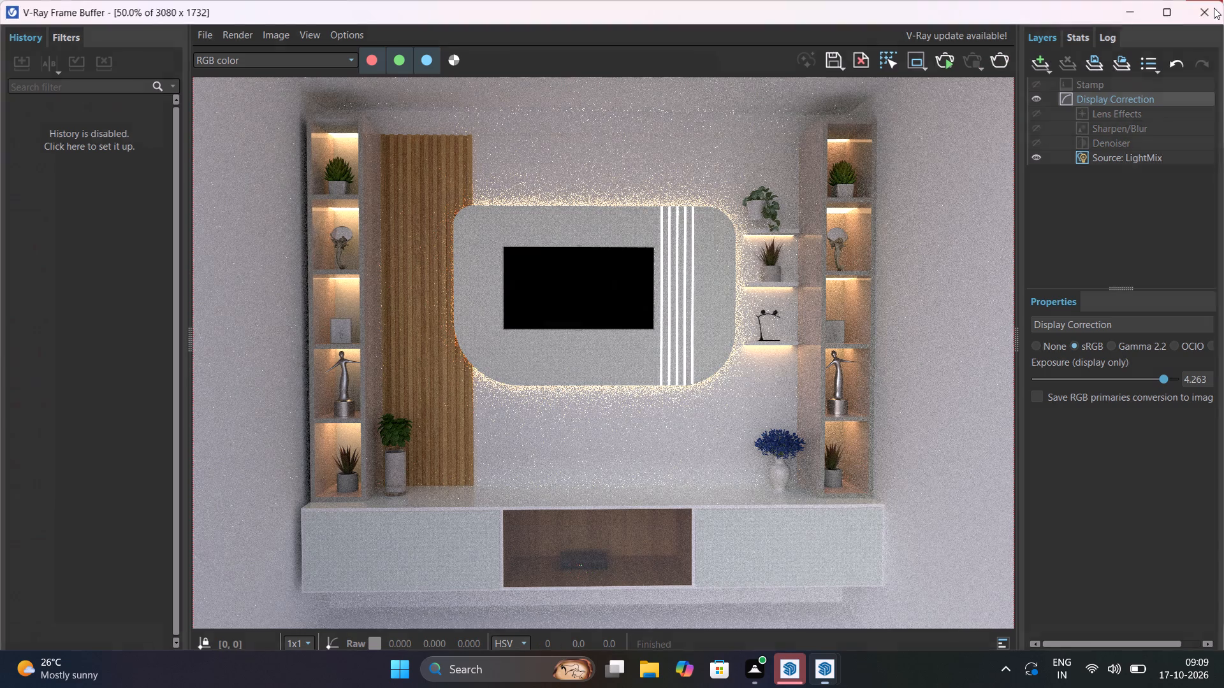
left_click(699, 67)
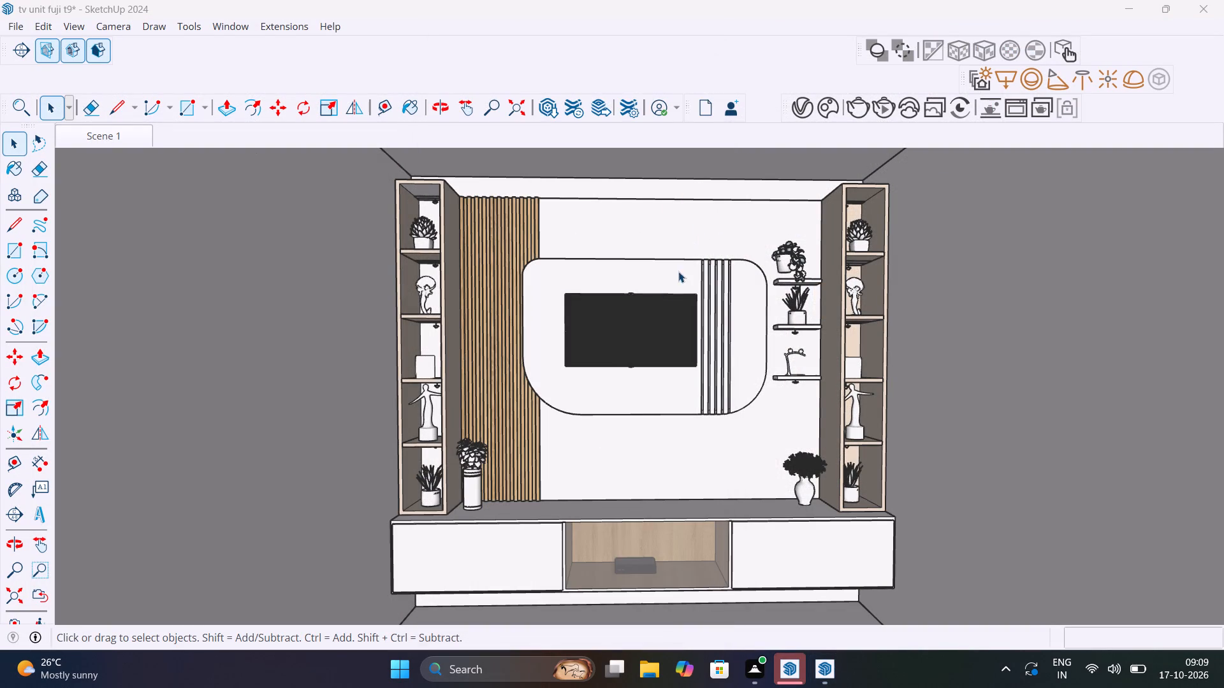
Scale the wall-mounted TV uniformly by a factor of 1.15 from its corner.
left_click(627, 318)
scroll(627, 317, "up", 4)
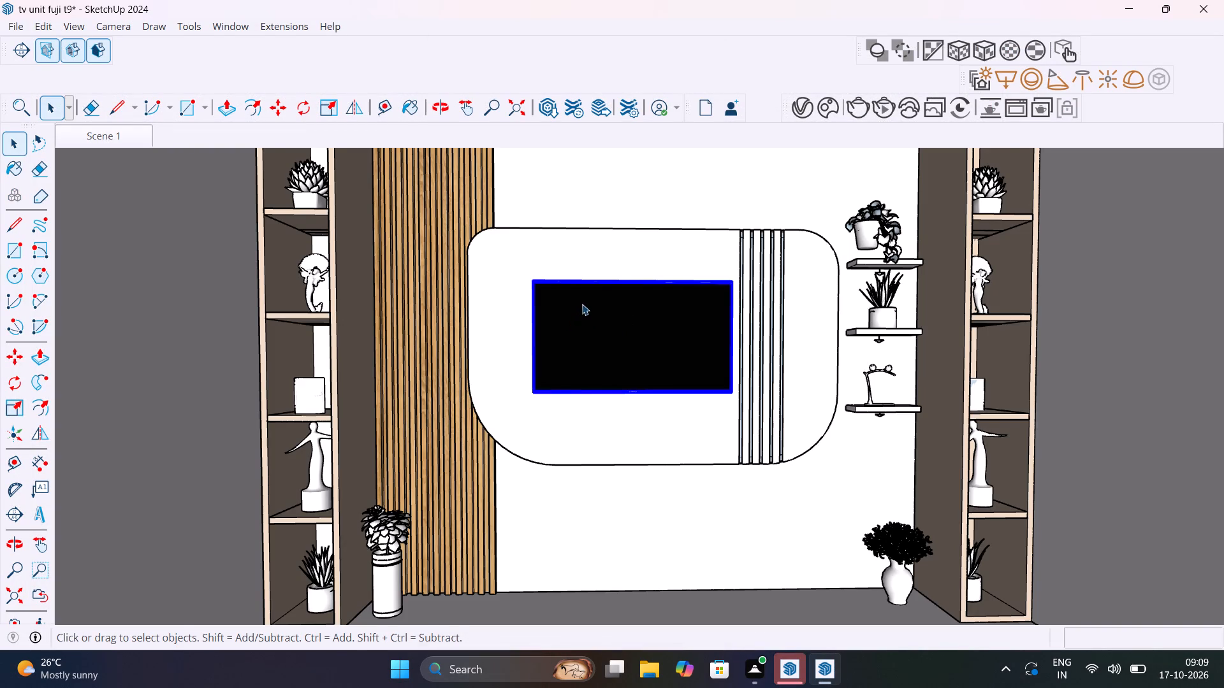
scroll(584, 301, "up", 2)
key("s")
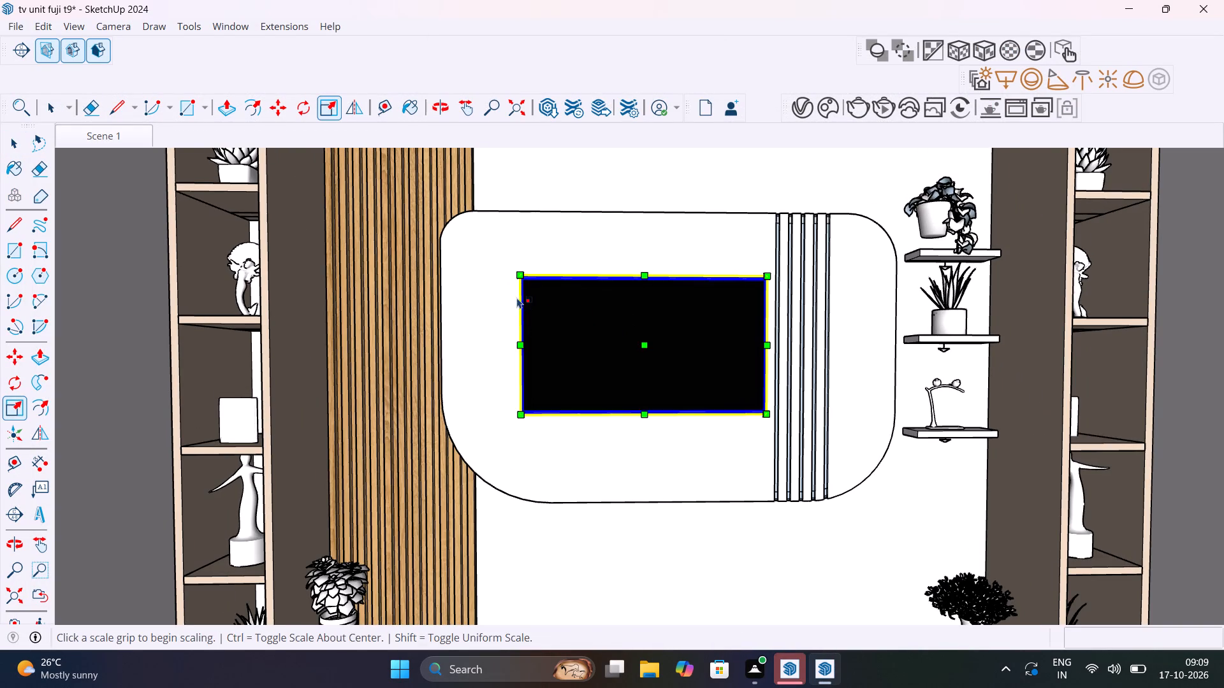
scroll(518, 281, "up", 8)
left_click(520, 275)
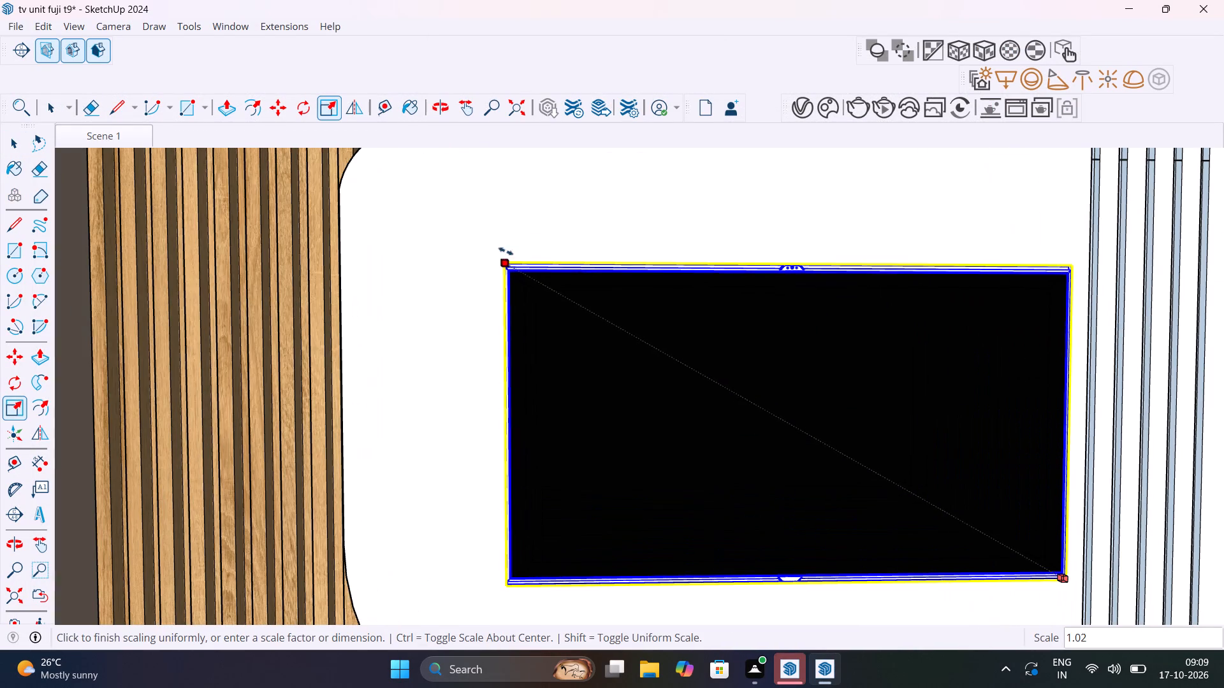
left_click(456, 185)
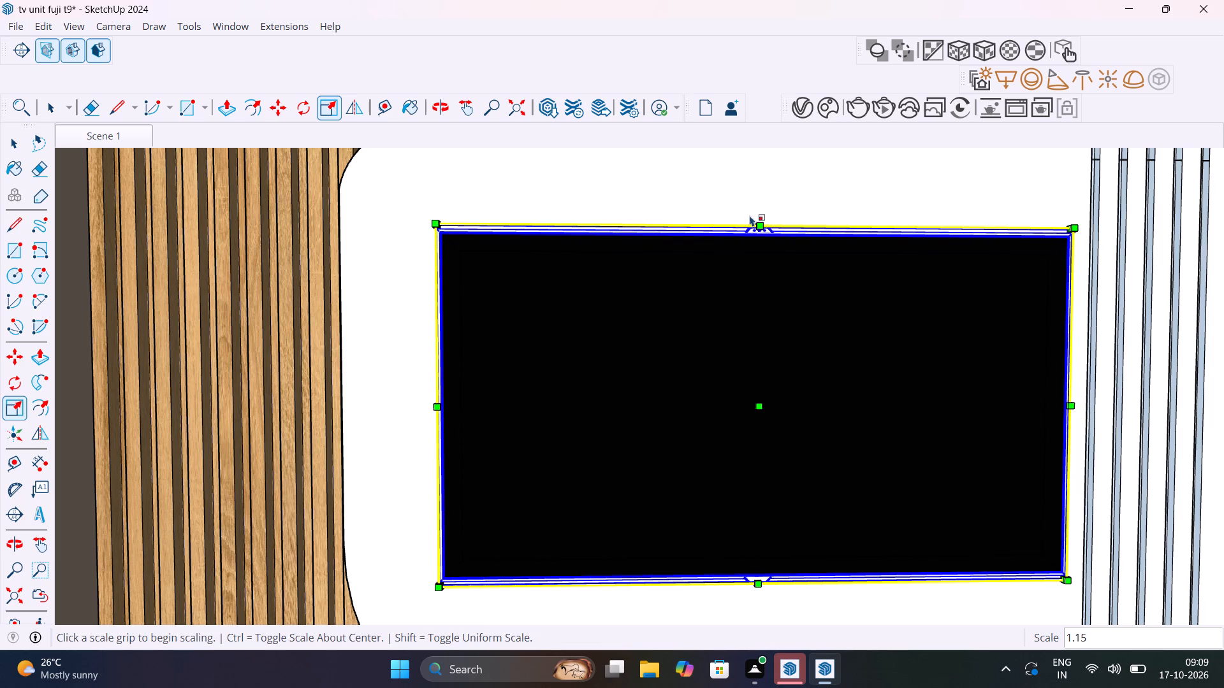
Scale the TV's height along the blue axis by about 1.03 from its top edge.
middle_click_drag(765, 228, 771, 431)
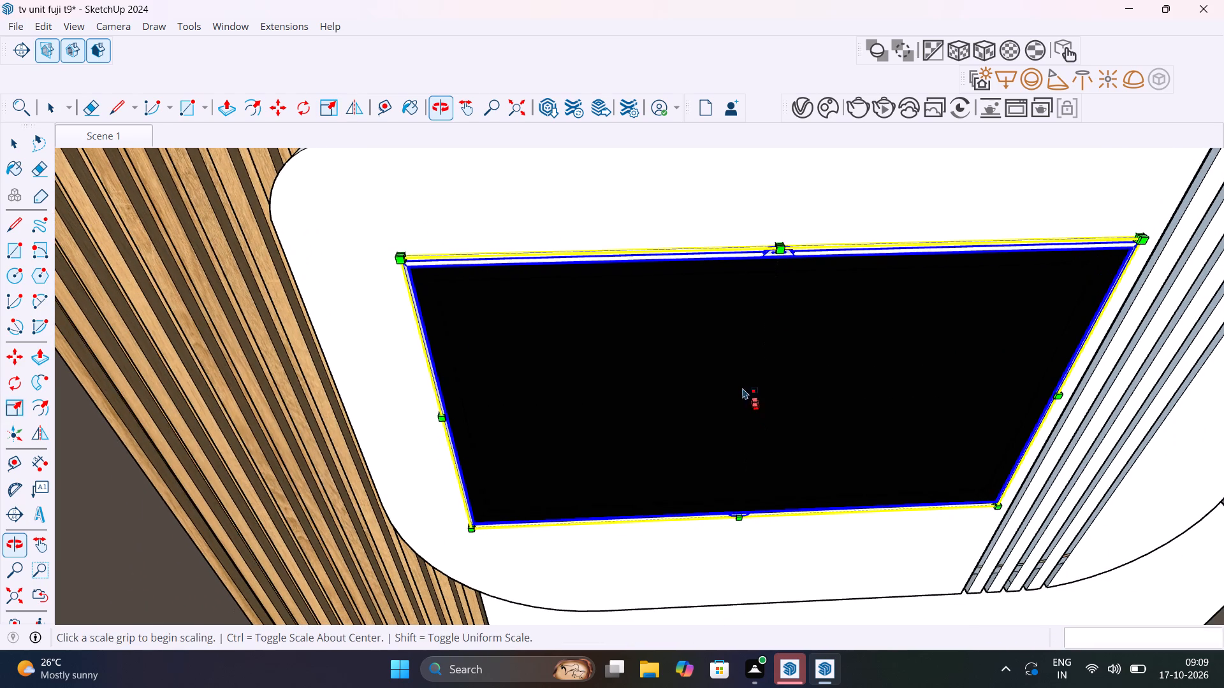
scroll(776, 250, "up", 18)
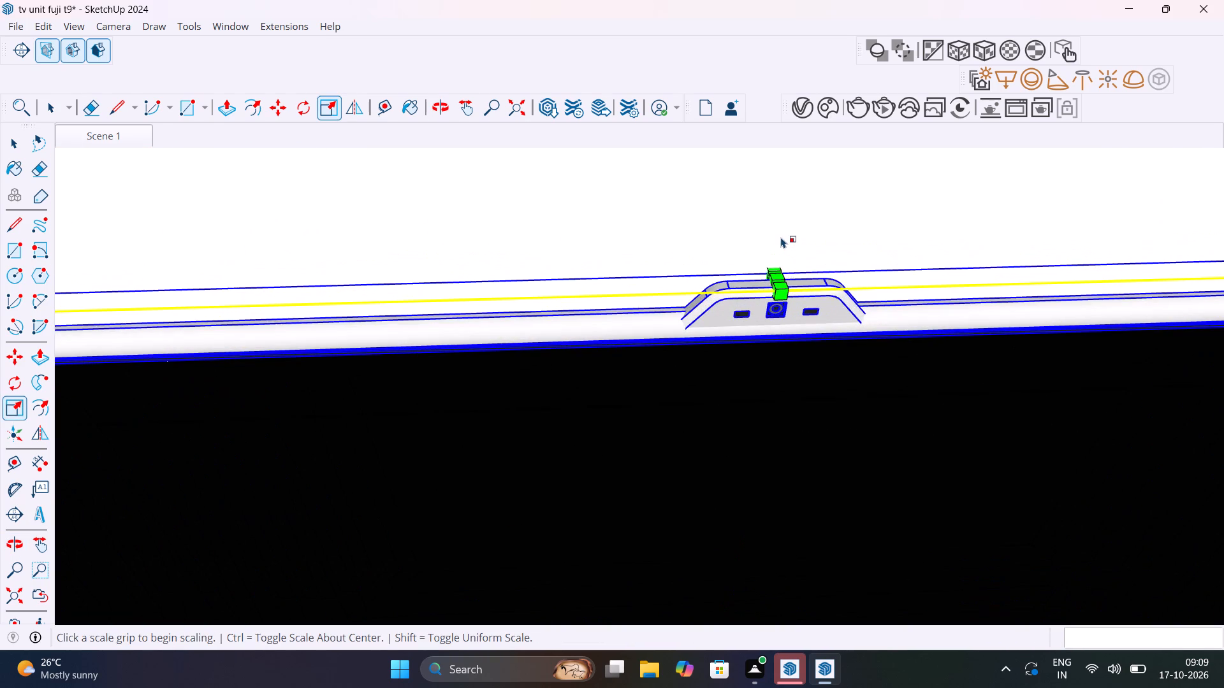
left_click(778, 269)
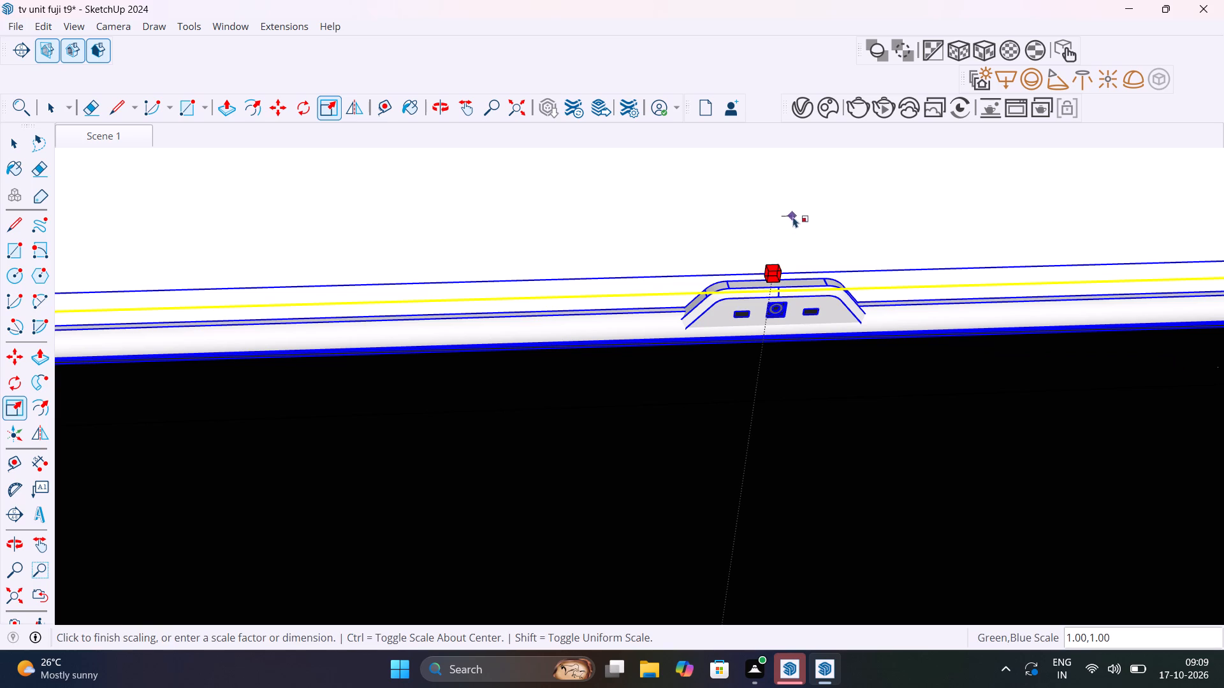
key("Escape")
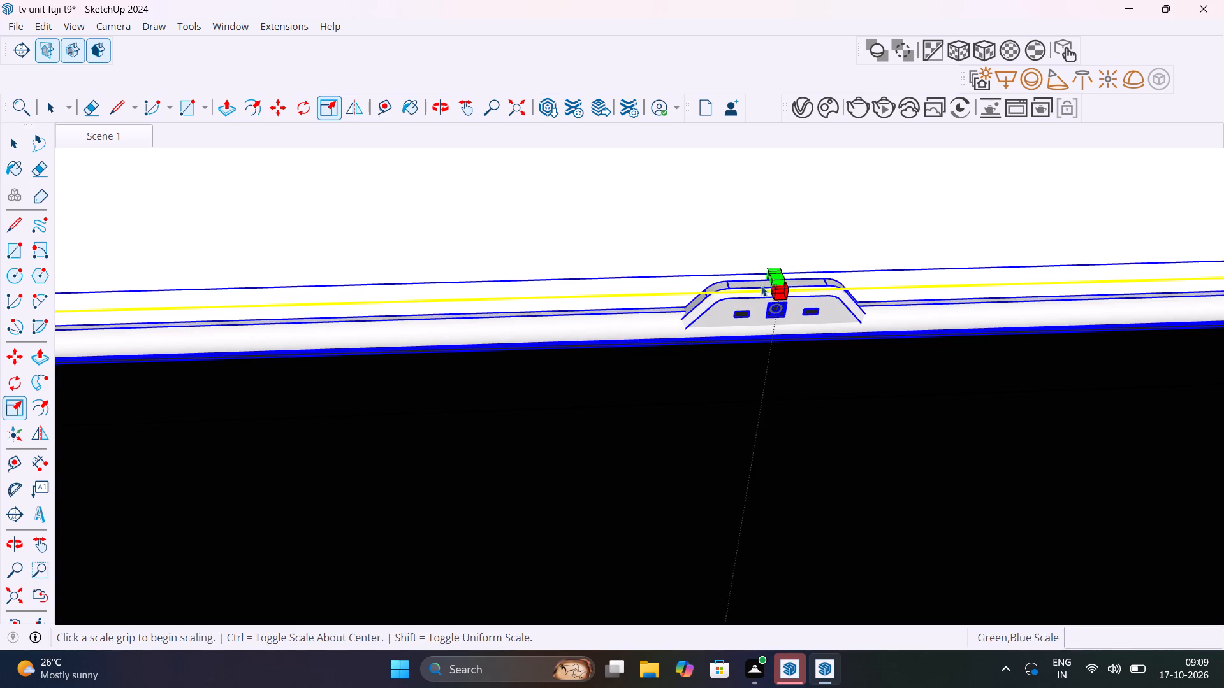
scroll(779, 277, "up", 11)
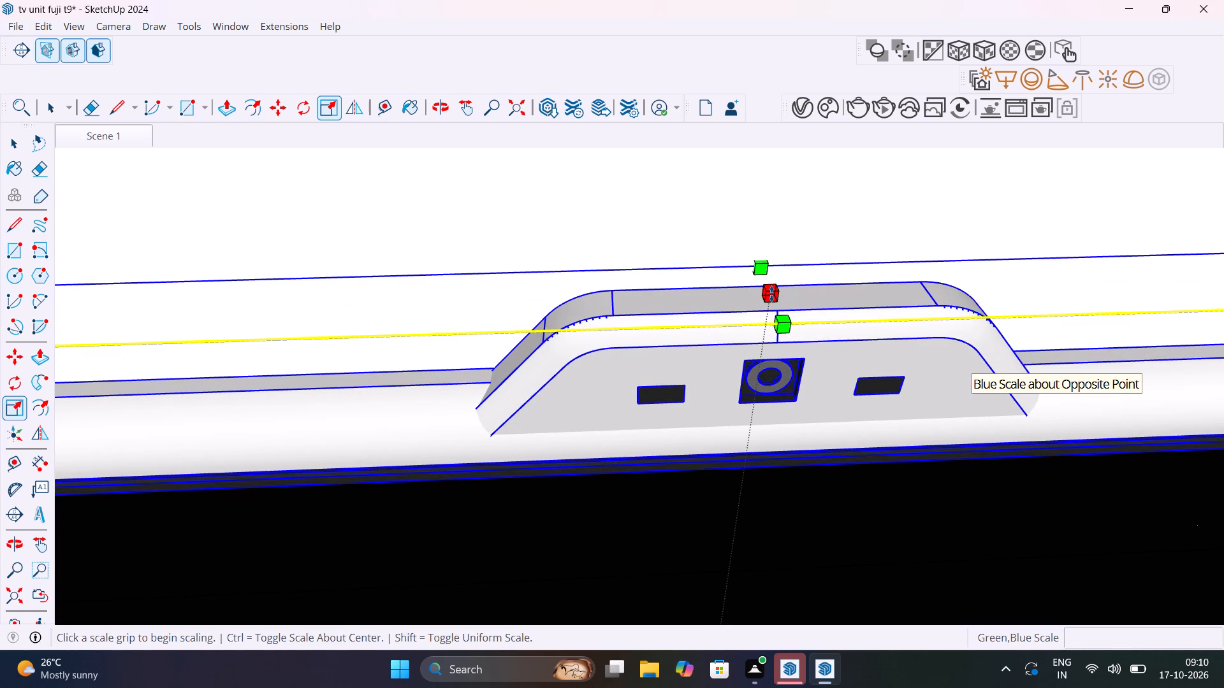
left_click(771, 294)
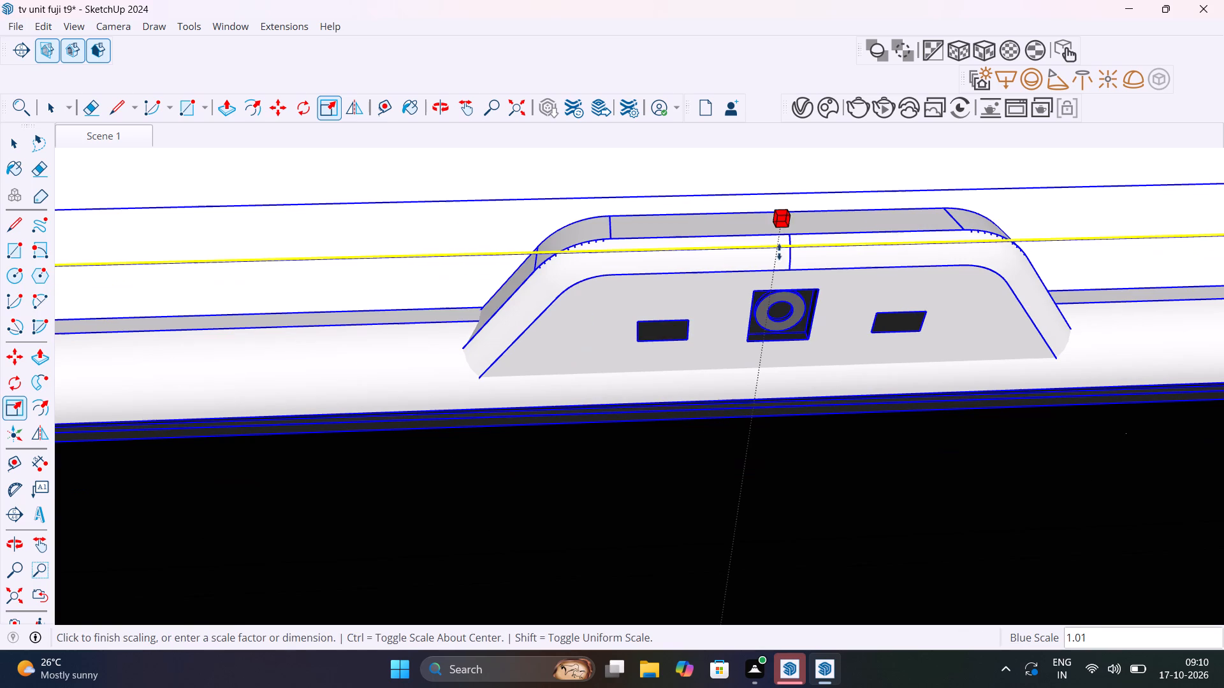
scroll(798, 204, "down", 20)
scroll(798, 204, "down", 2)
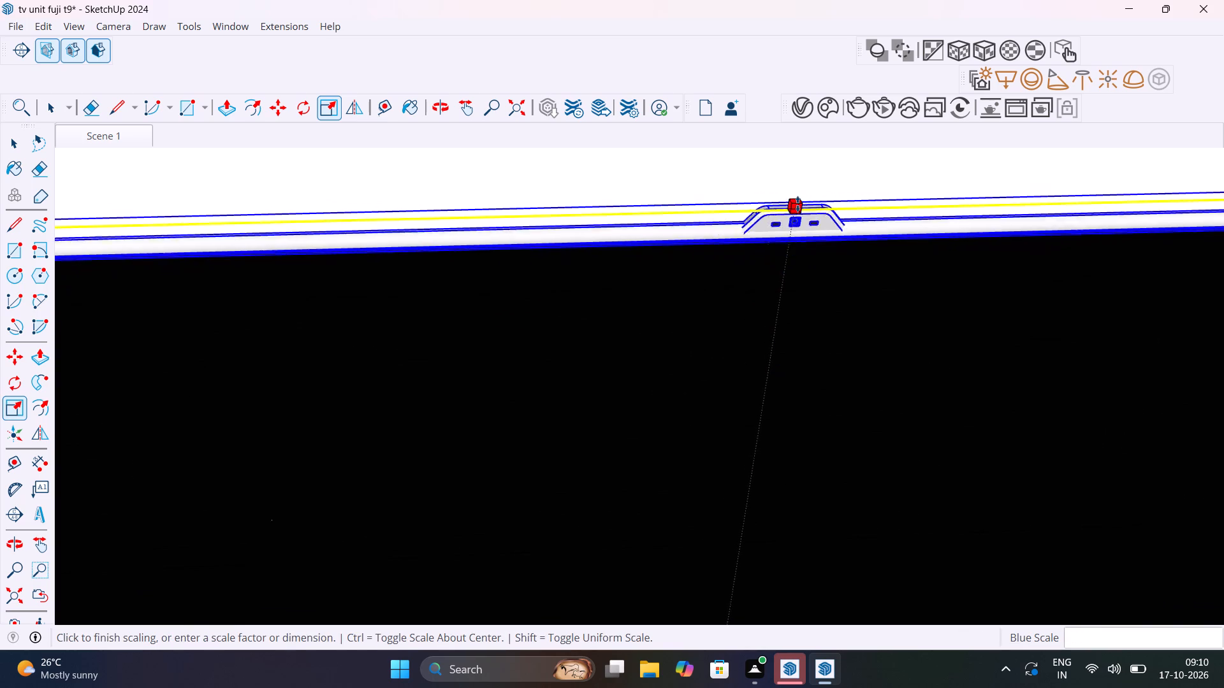
scroll(798, 204, "down", 14)
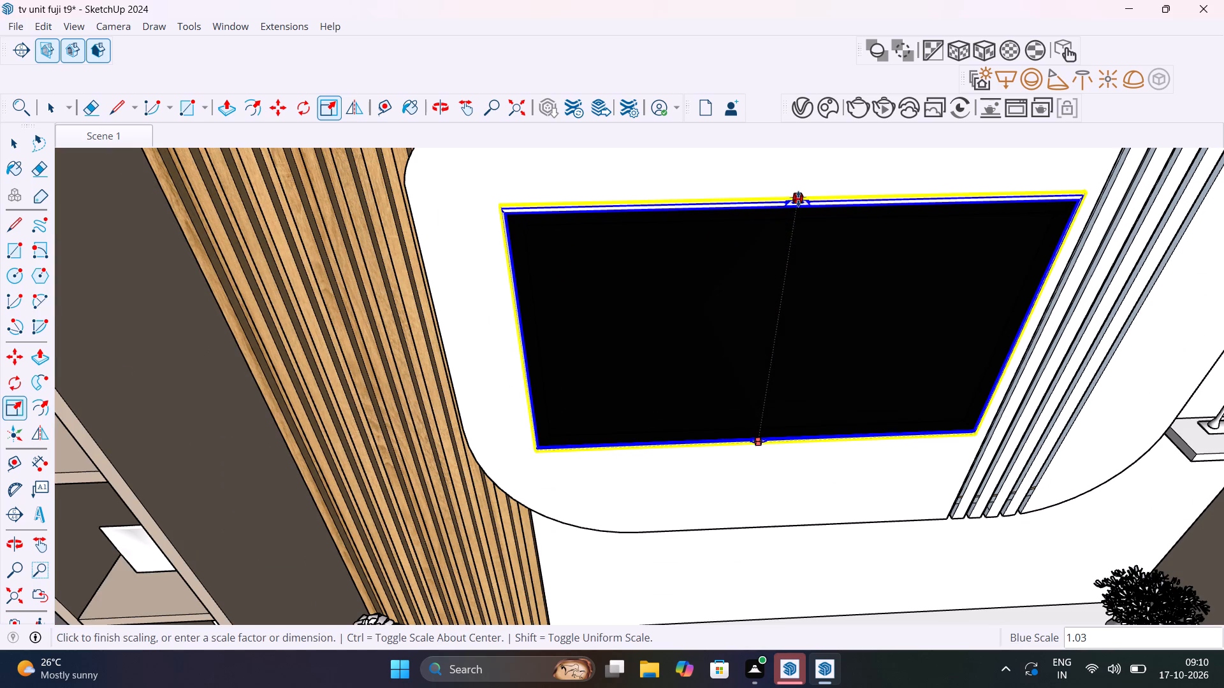
left_click(798, 201)
key("space")
Examine the TV's size and fit on the rounded wall panel from the front, close up and at an angle.
scroll(756, 281, "down", 2)
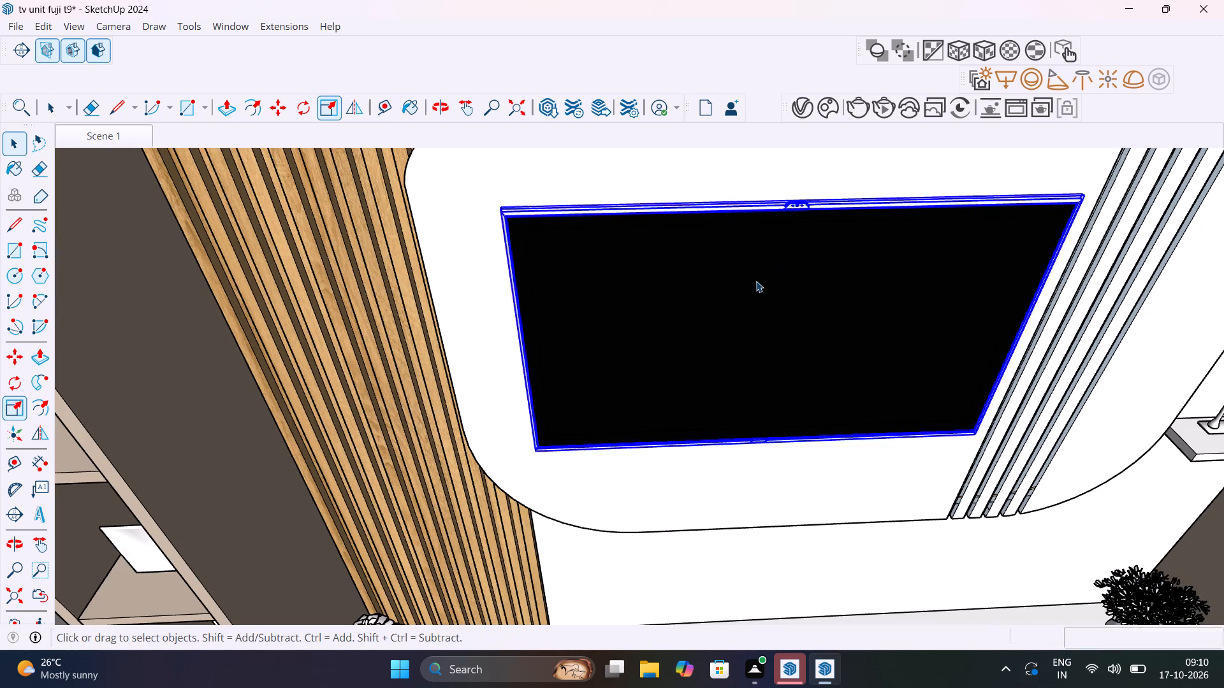
scroll(756, 281, "down", 6)
left_click(18, 585)
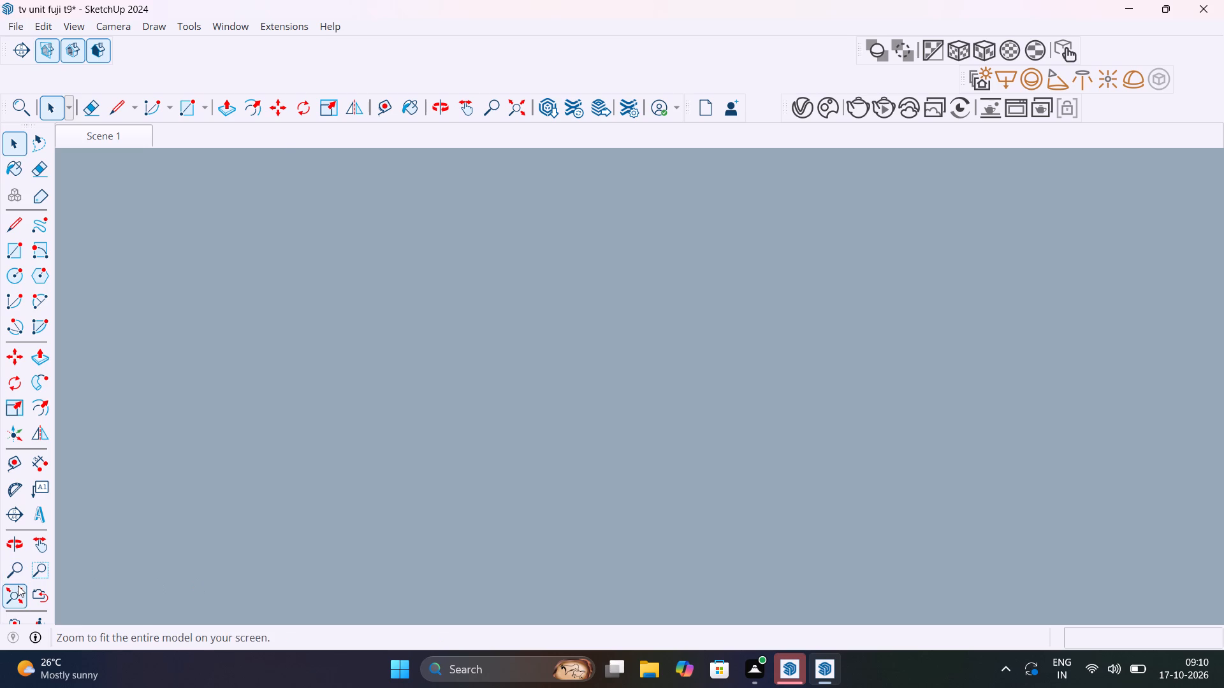
middle_click_drag(747, 297, 769, 132)
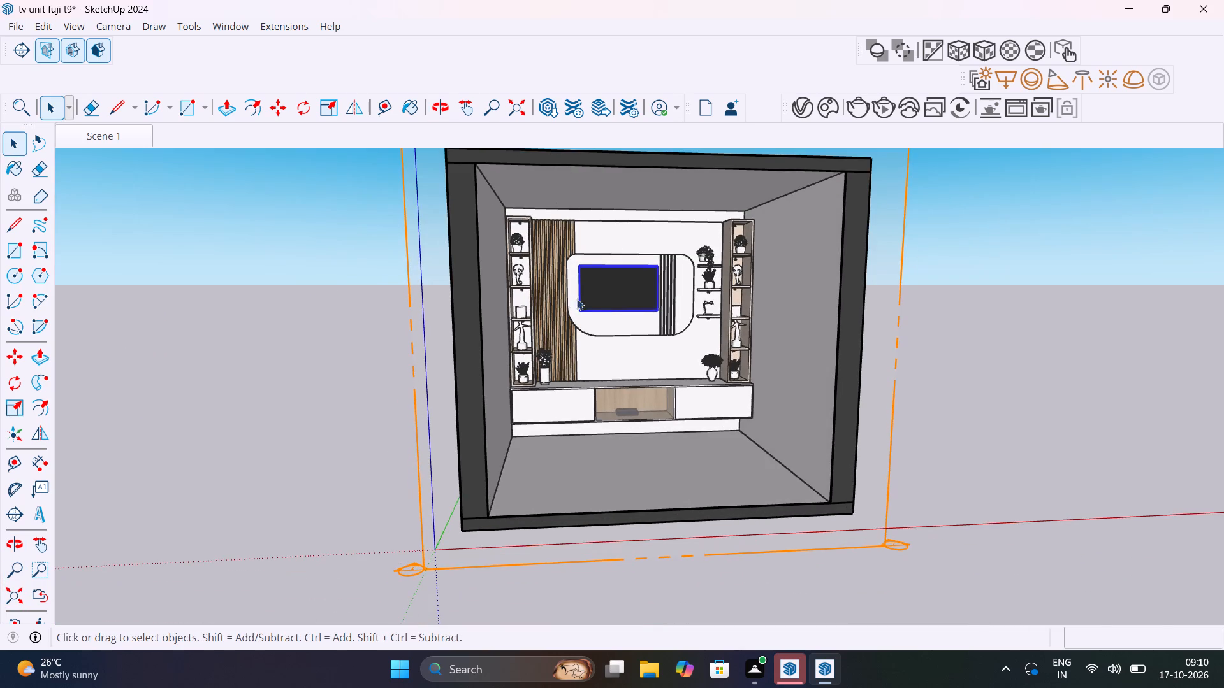
scroll(584, 294, "up", 7)
scroll(585, 292, "down", 12)
left_click(367, 366)
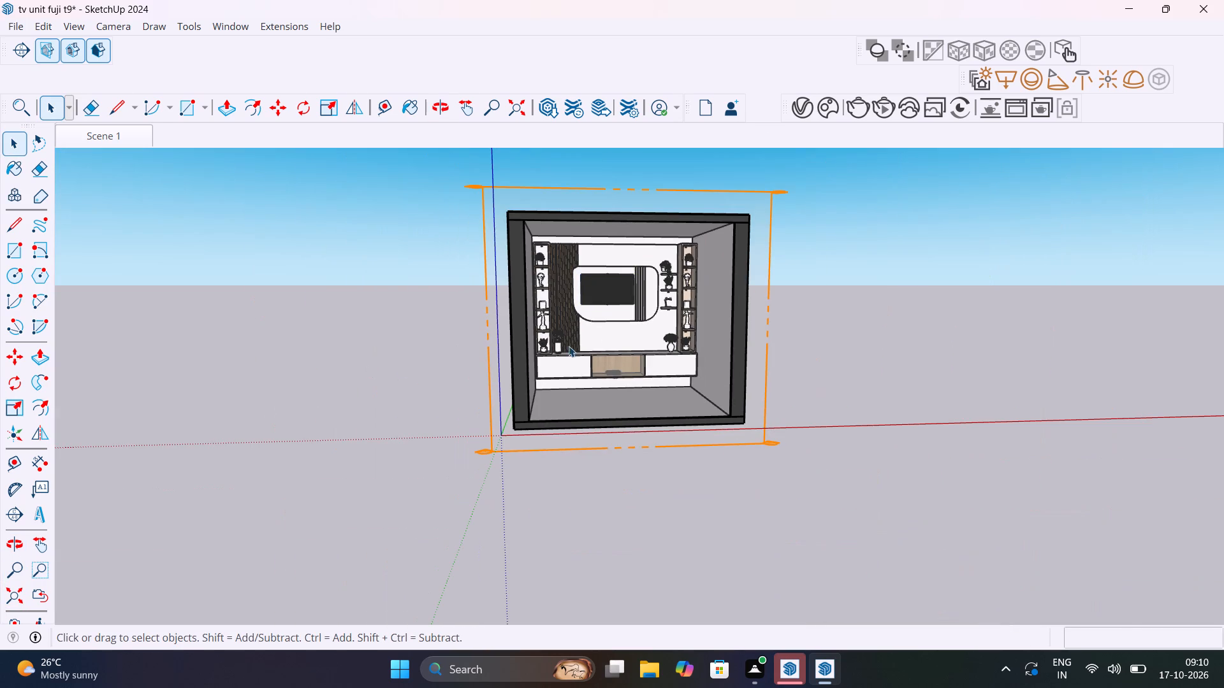
scroll(639, 281, "up", 9)
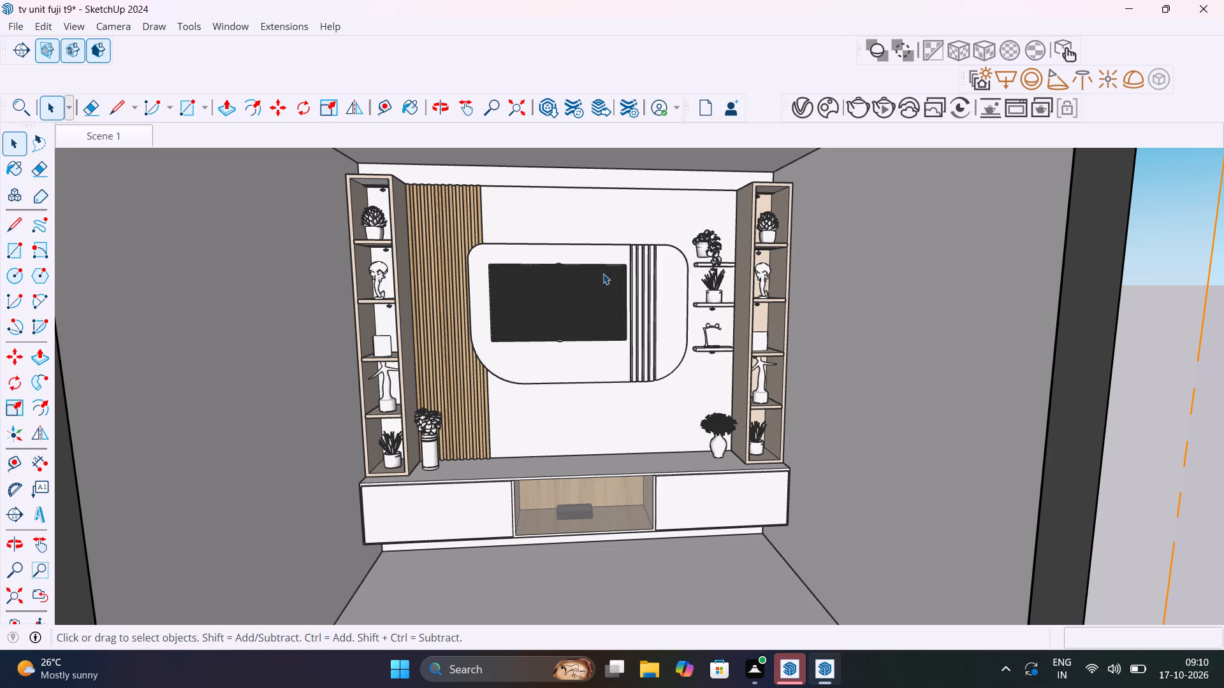
scroll(515, 266, "up", 14)
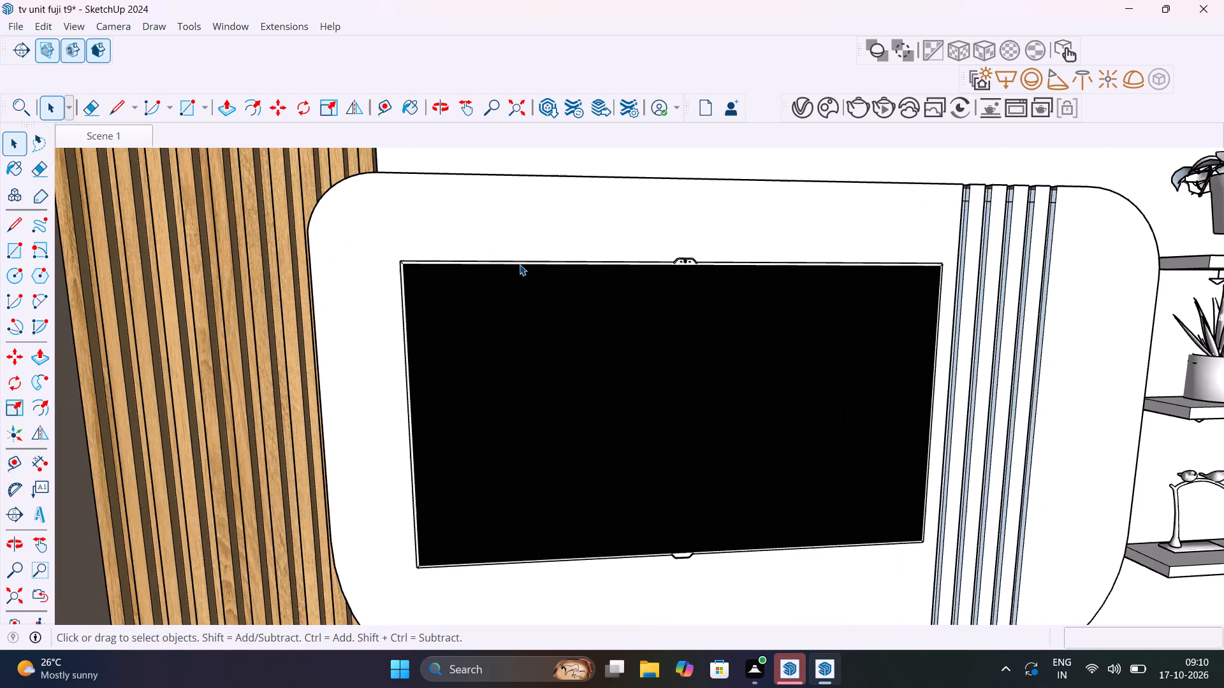
scroll(520, 265, "up", 1)
scroll(520, 265, "down", 5)
middle_click_drag(544, 305, 788, 426)
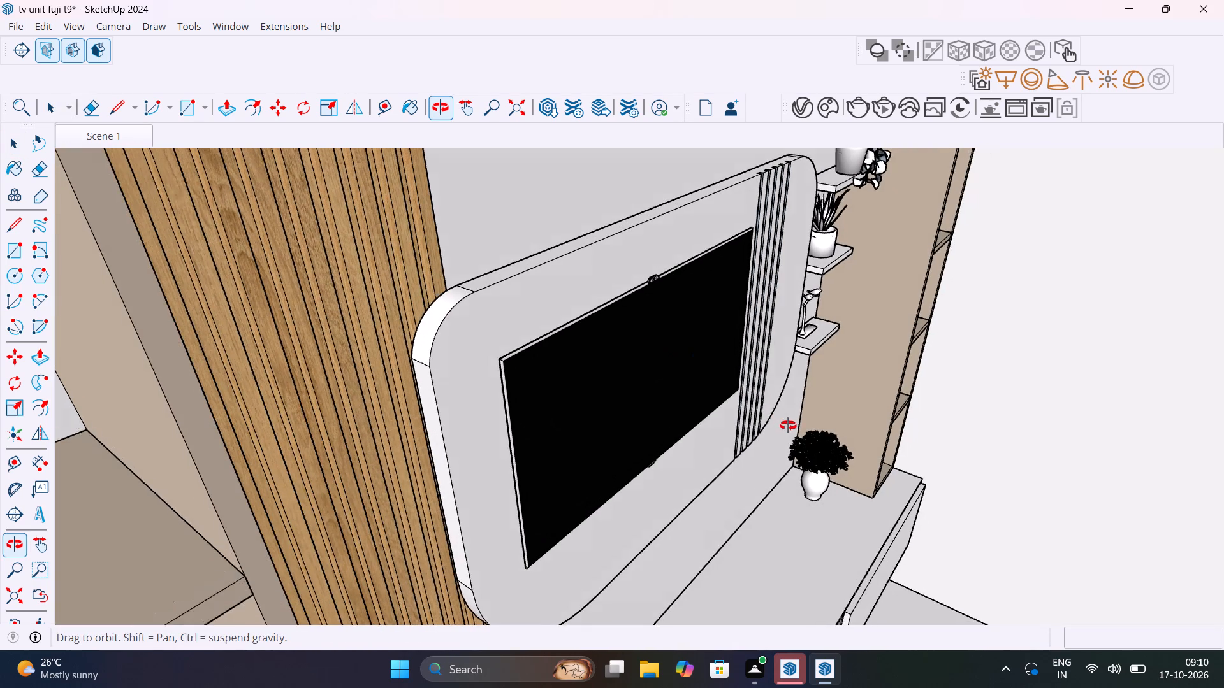
middle_click_drag(788, 426, 521, 337)
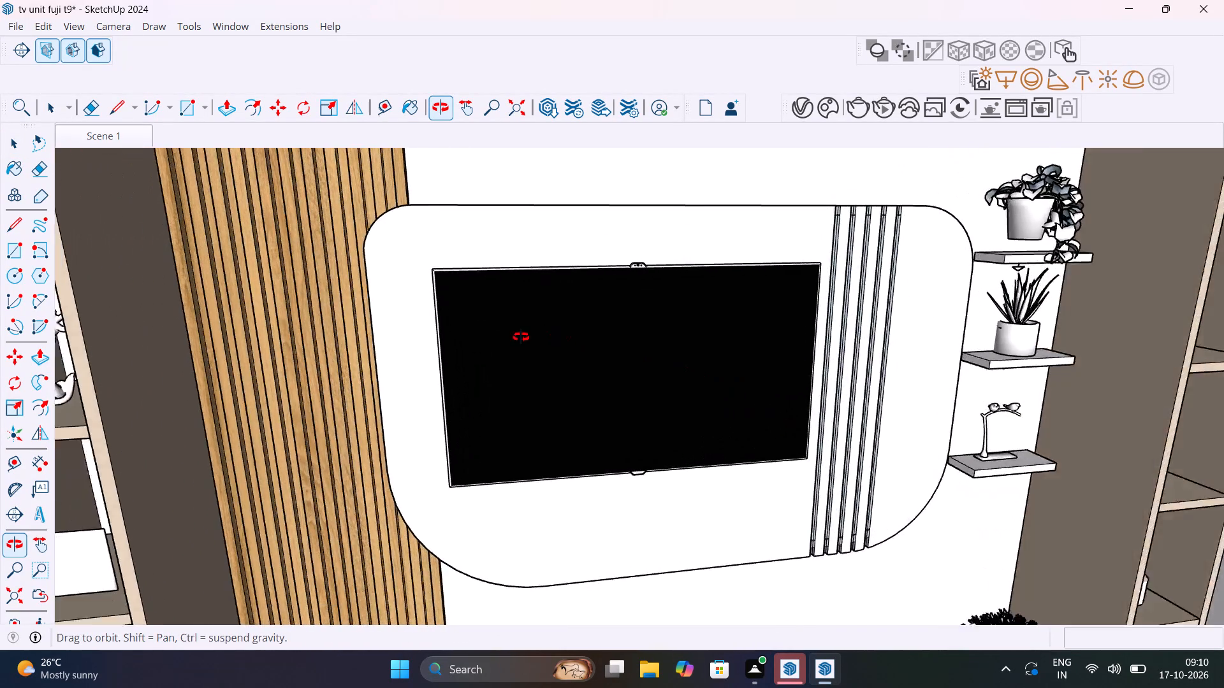
Examine how the enlarged TV sits on the rounded panel, close up and against the whole TV wall.
middle_click_drag(521, 337, 520, 337)
scroll(520, 338, "down", 16)
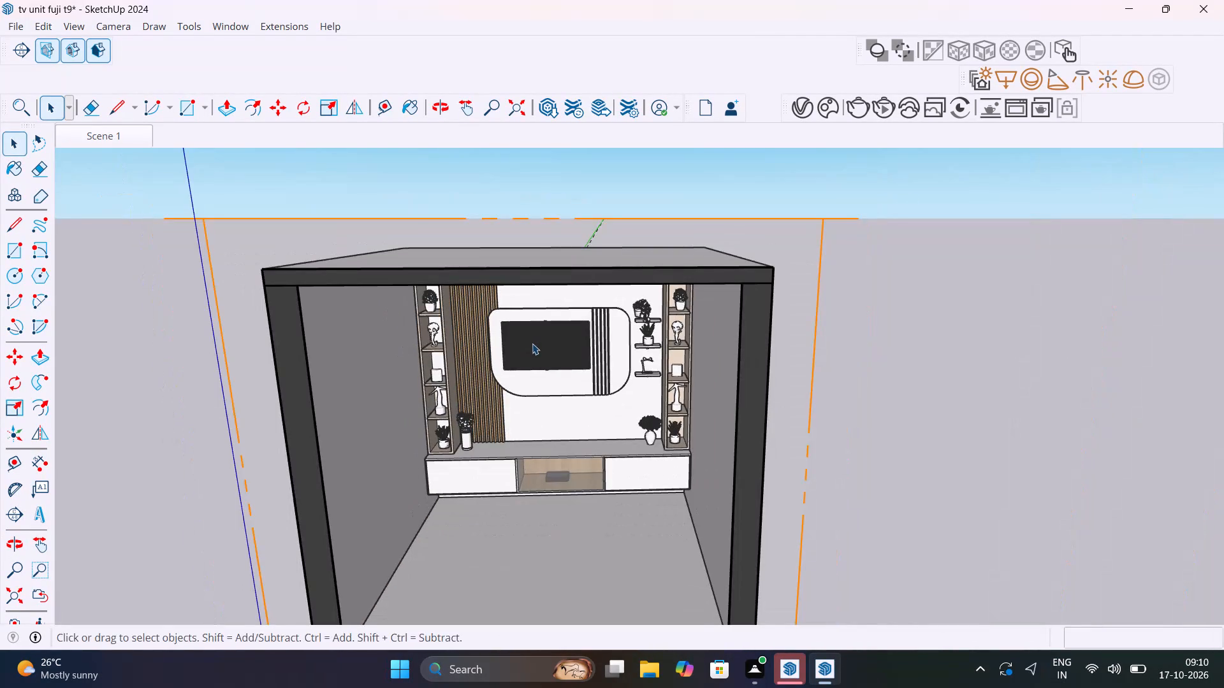
middle_click_drag(532, 342, 537, 307)
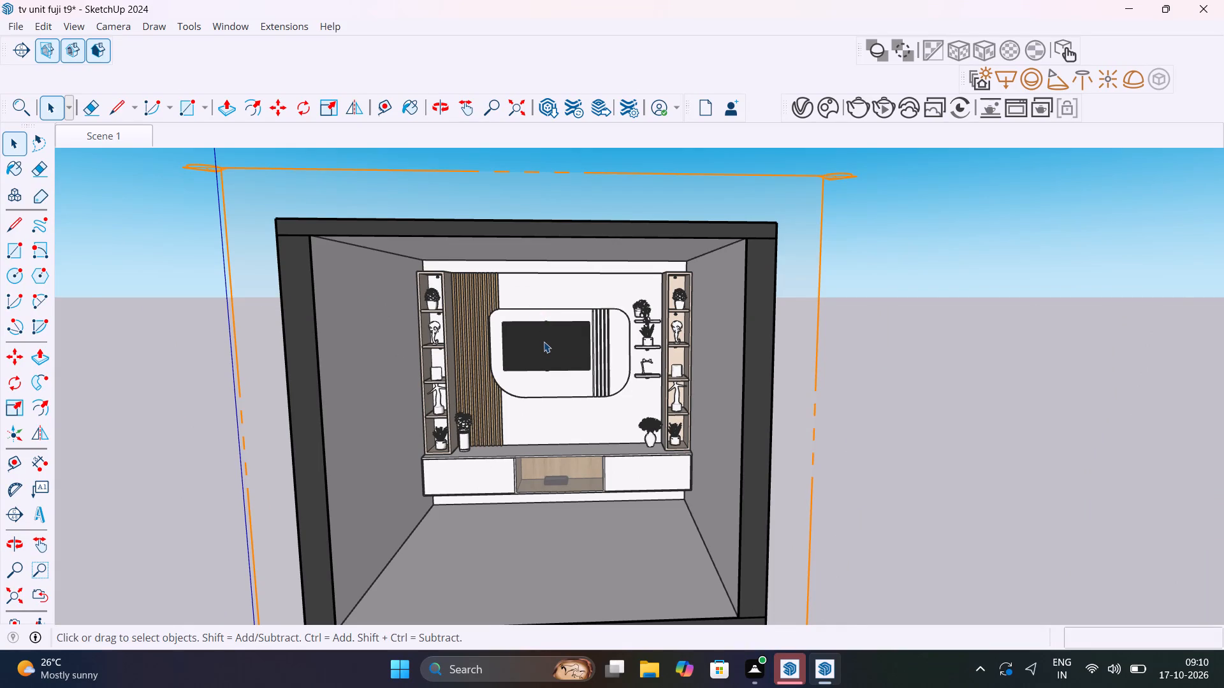
scroll(544, 341, "up", 8)
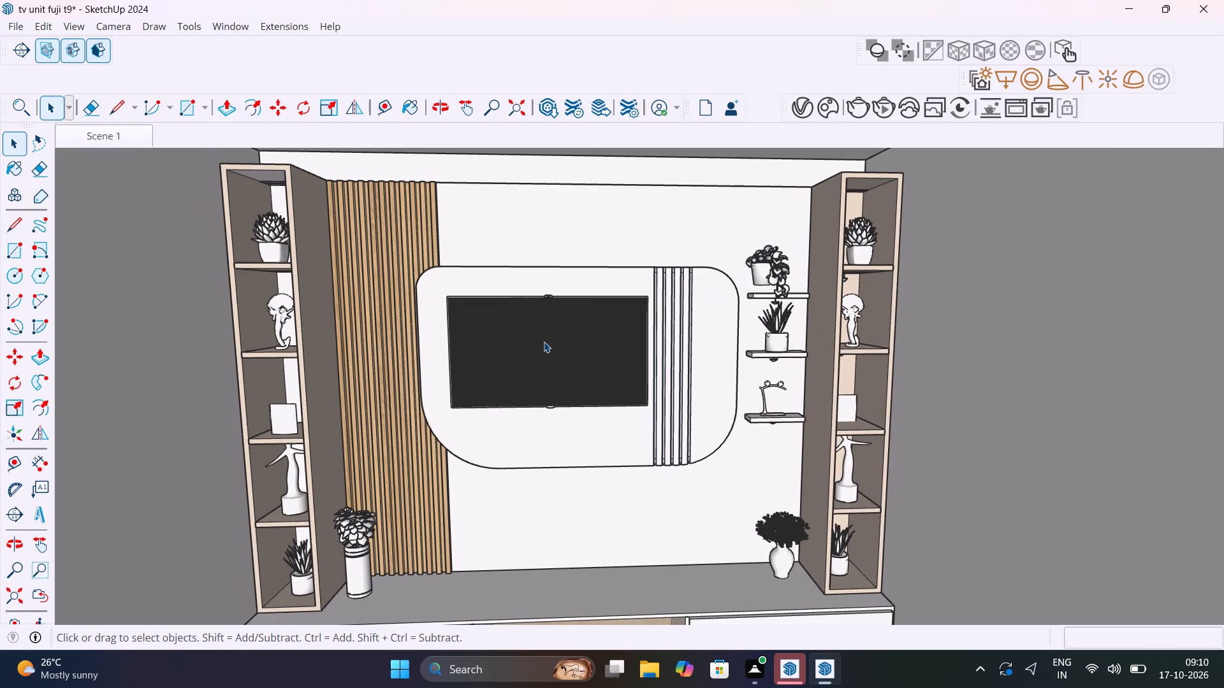
scroll(544, 341, "up", 6)
scroll(544, 341, "down", 8)
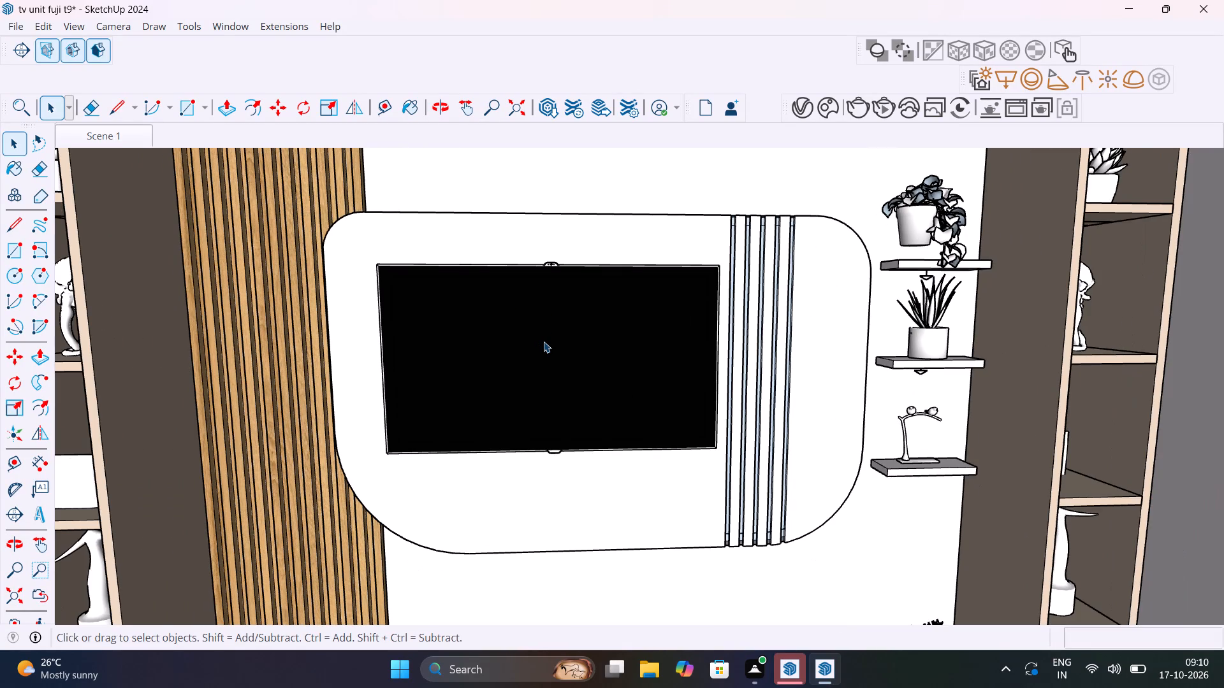
scroll(544, 341, "down", 6)
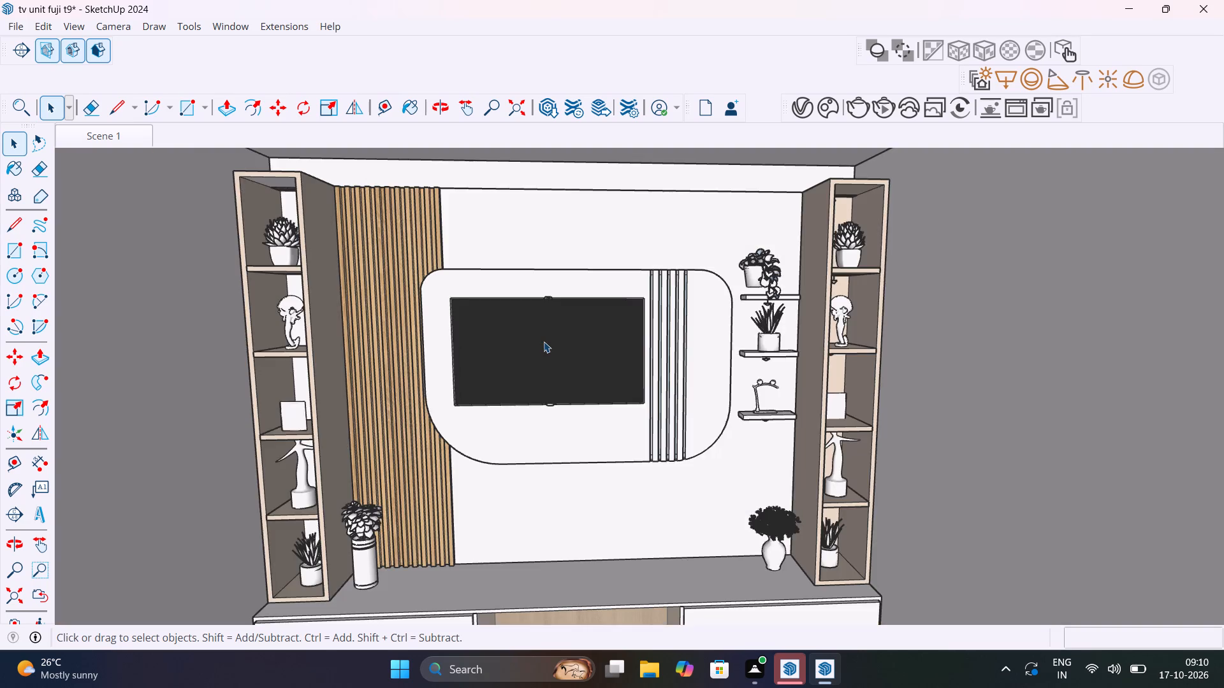
scroll(544, 341, "down", 7)
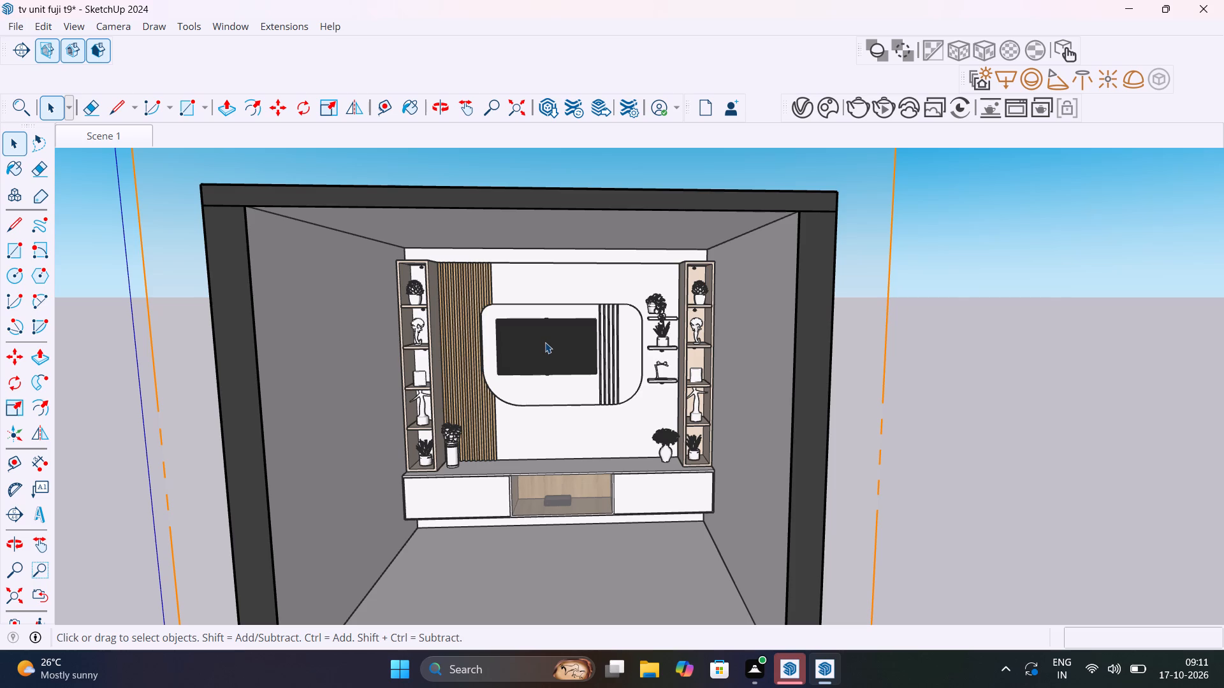
scroll(545, 342, "up", 2)
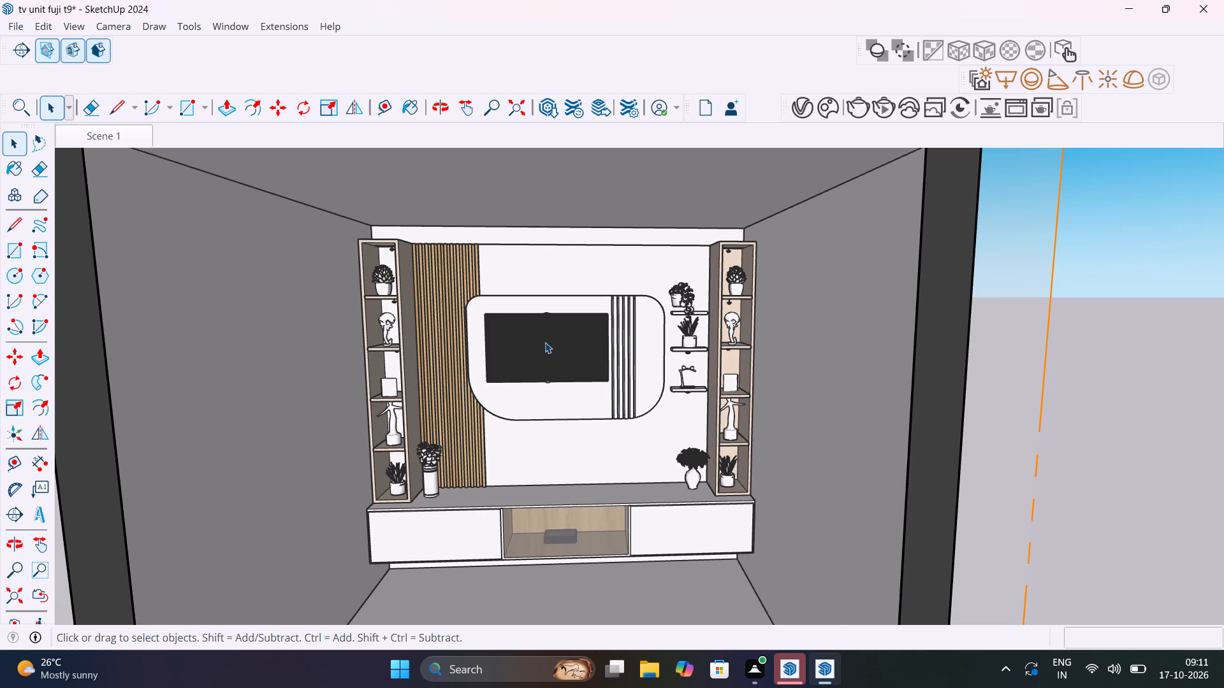
scroll(572, 369, "up", 5)
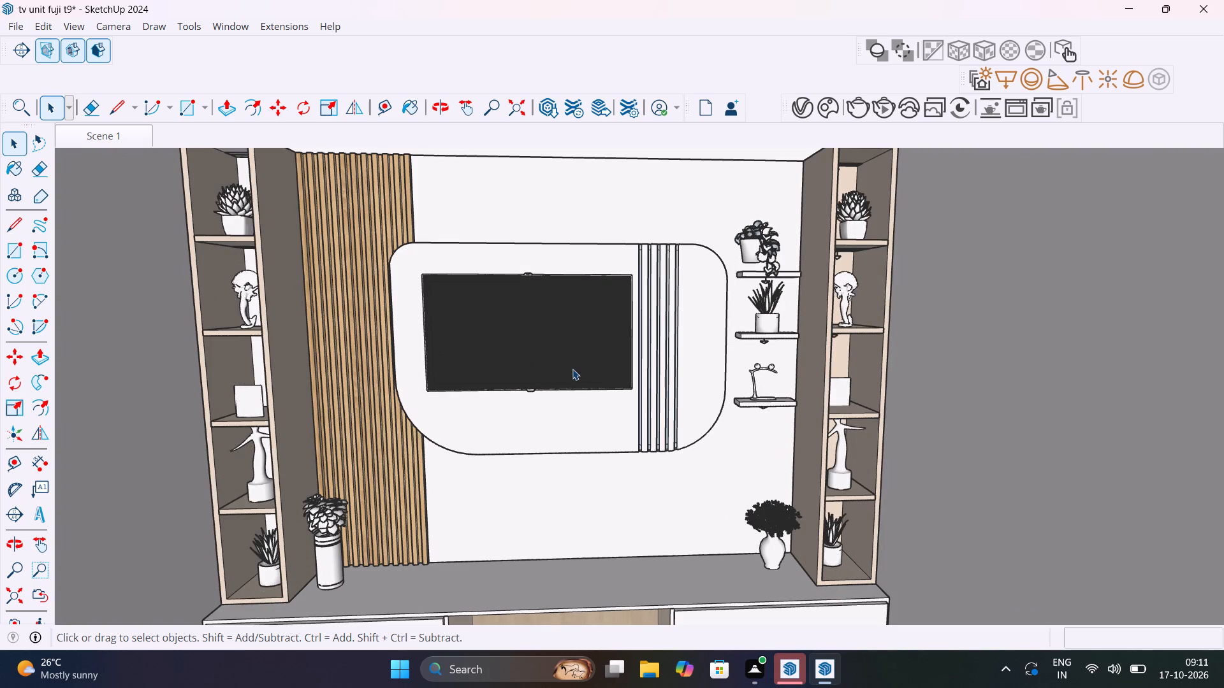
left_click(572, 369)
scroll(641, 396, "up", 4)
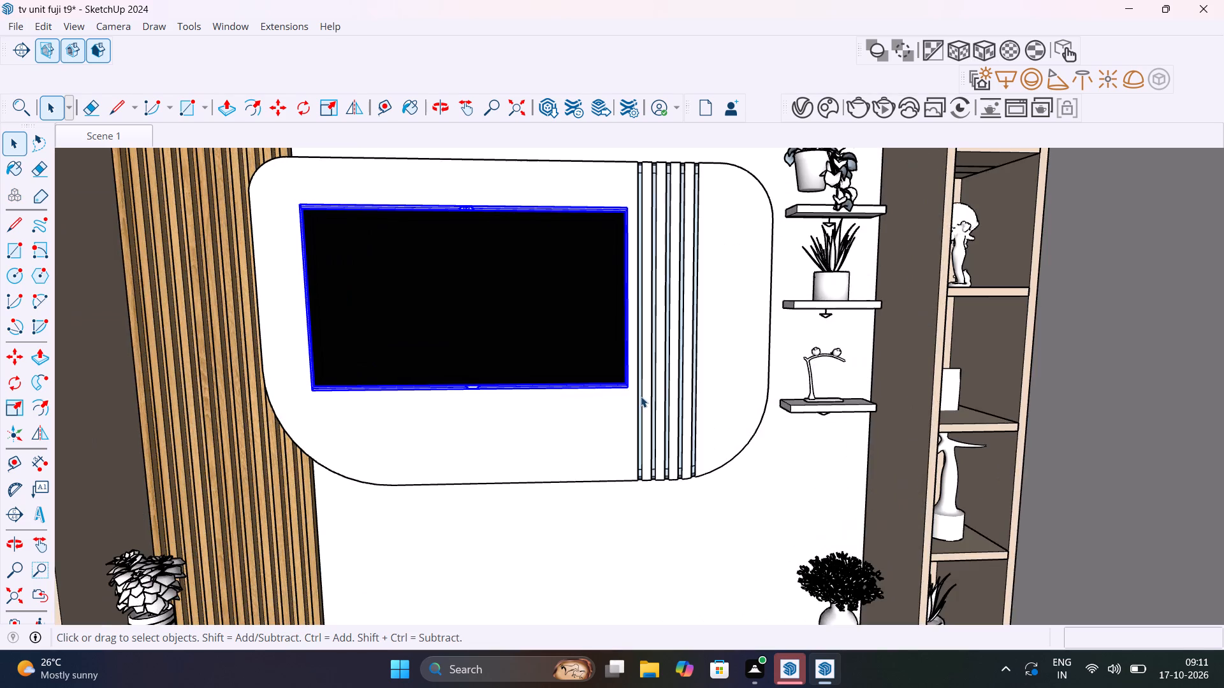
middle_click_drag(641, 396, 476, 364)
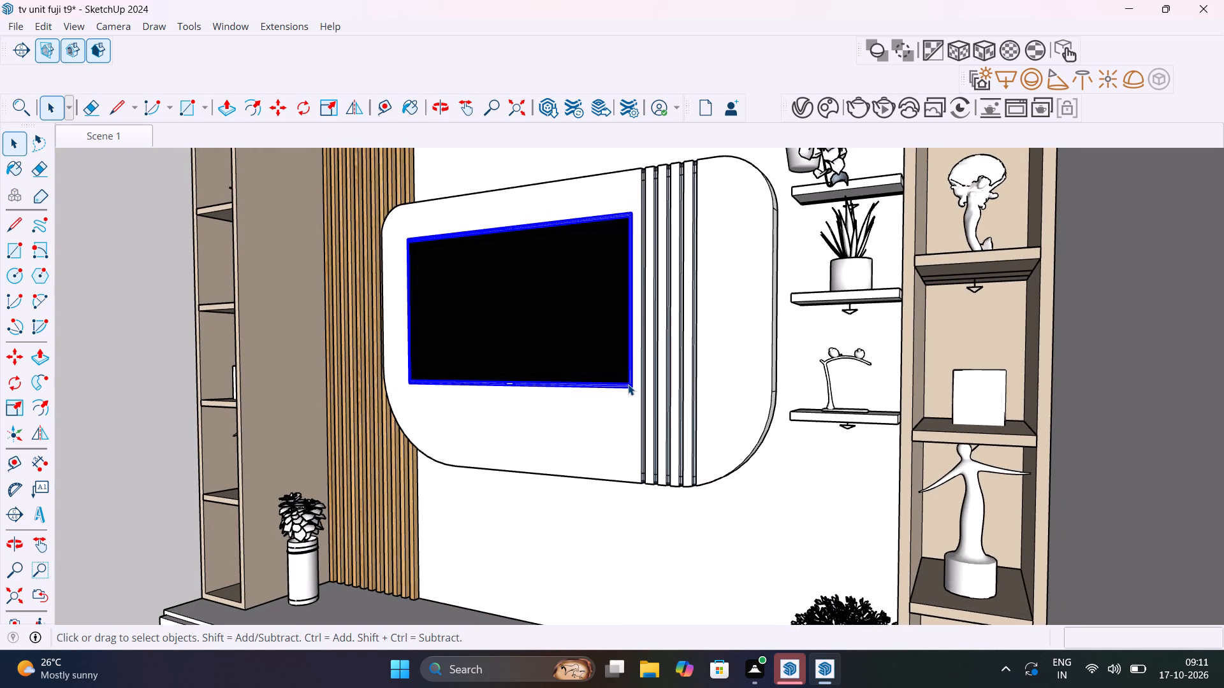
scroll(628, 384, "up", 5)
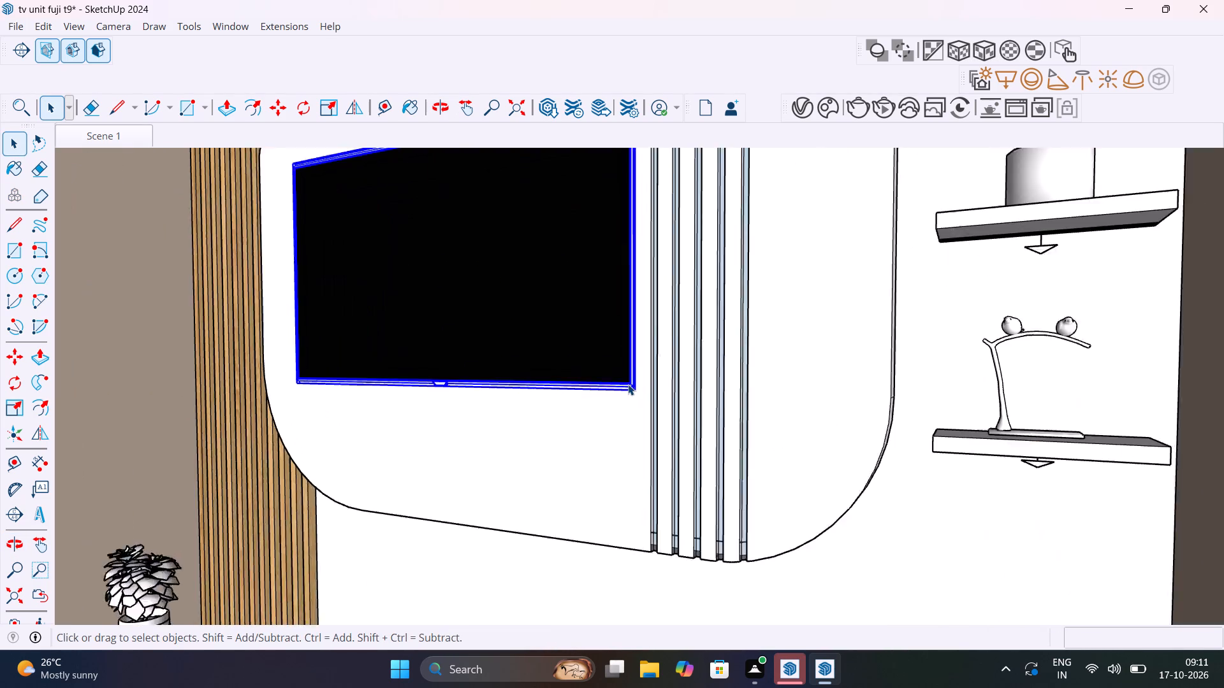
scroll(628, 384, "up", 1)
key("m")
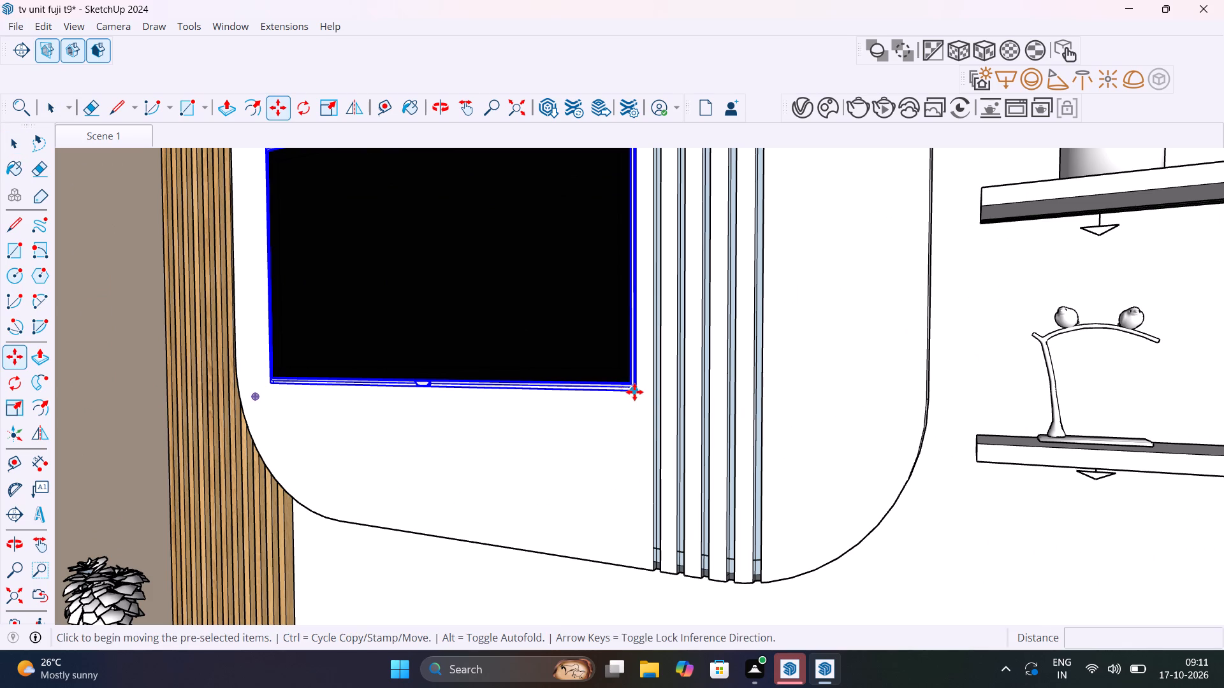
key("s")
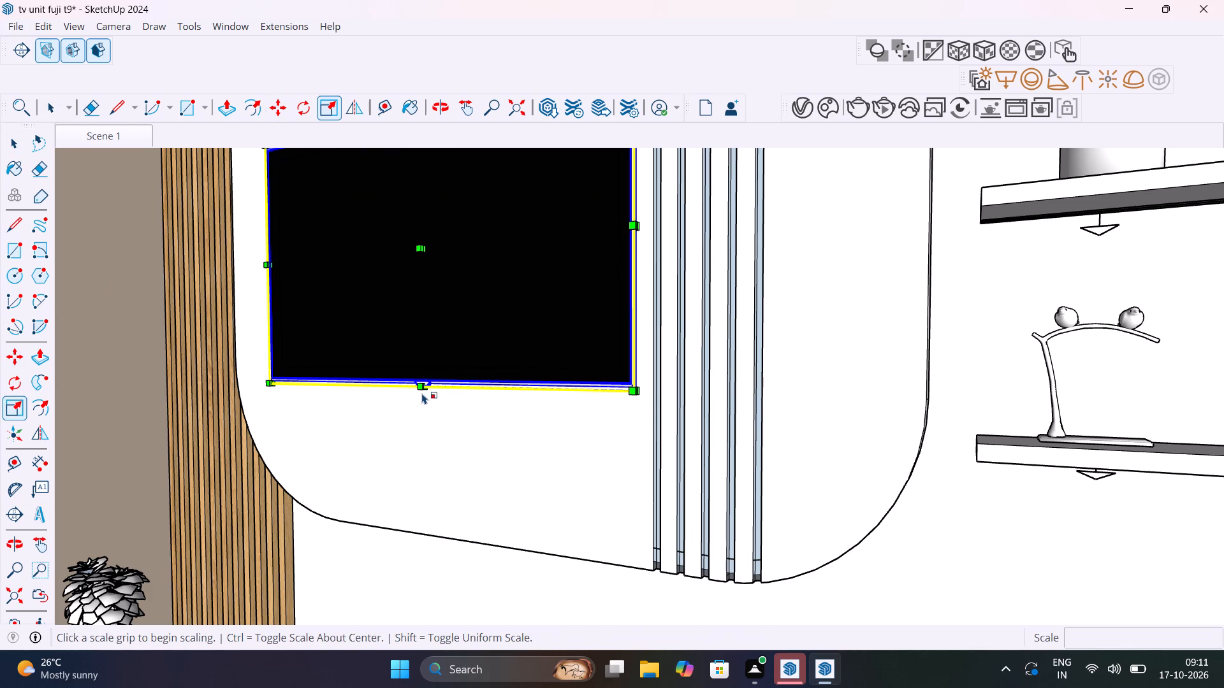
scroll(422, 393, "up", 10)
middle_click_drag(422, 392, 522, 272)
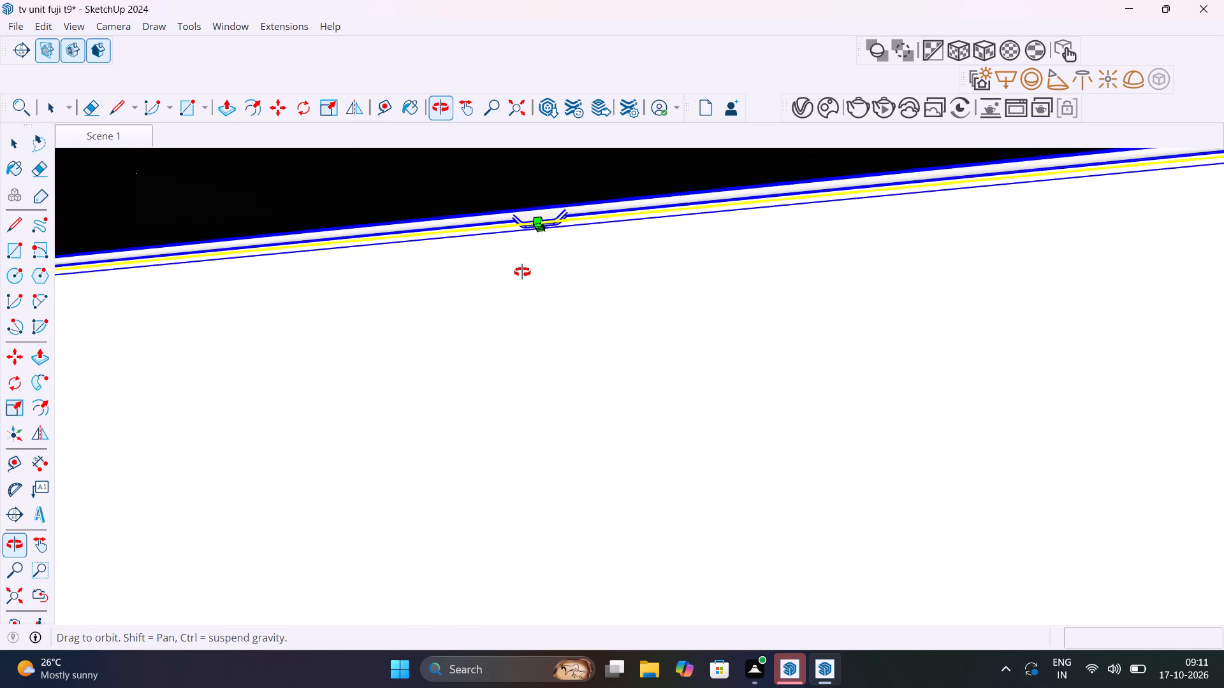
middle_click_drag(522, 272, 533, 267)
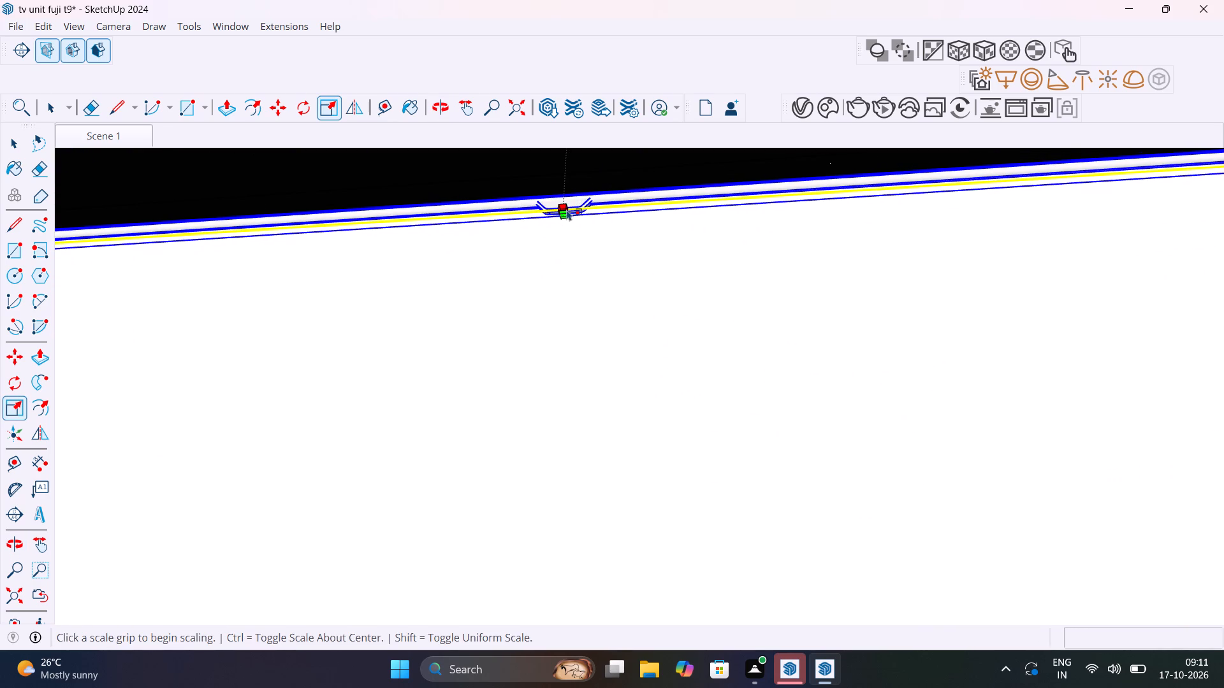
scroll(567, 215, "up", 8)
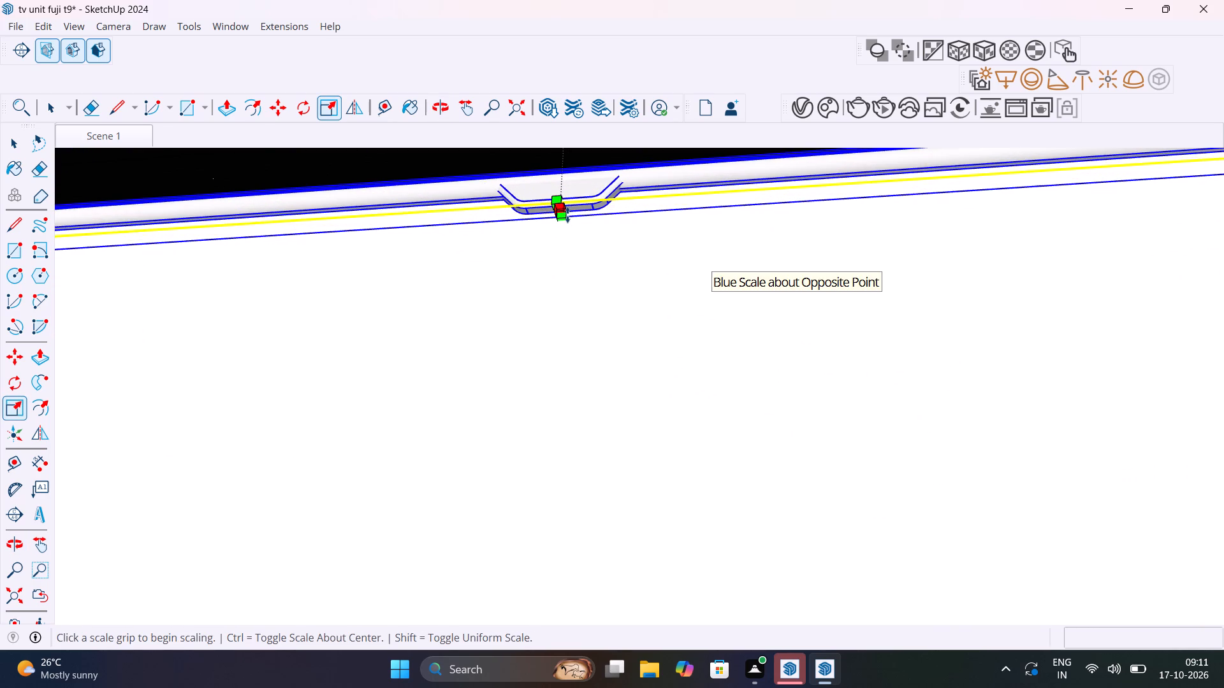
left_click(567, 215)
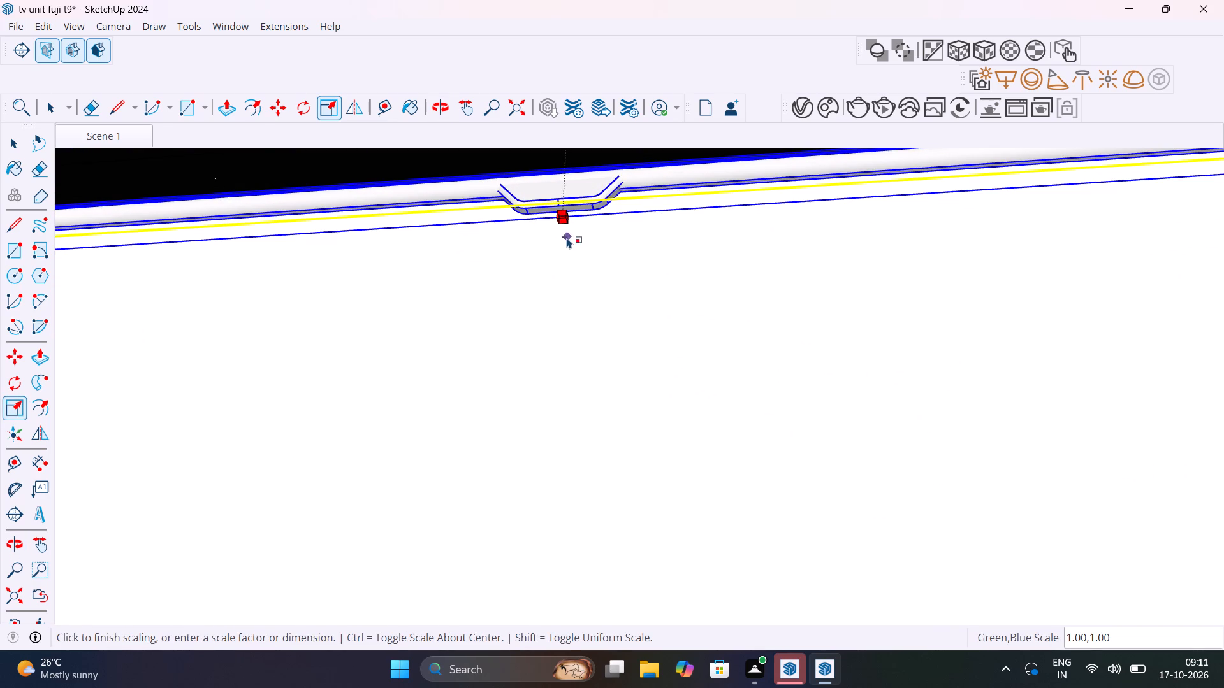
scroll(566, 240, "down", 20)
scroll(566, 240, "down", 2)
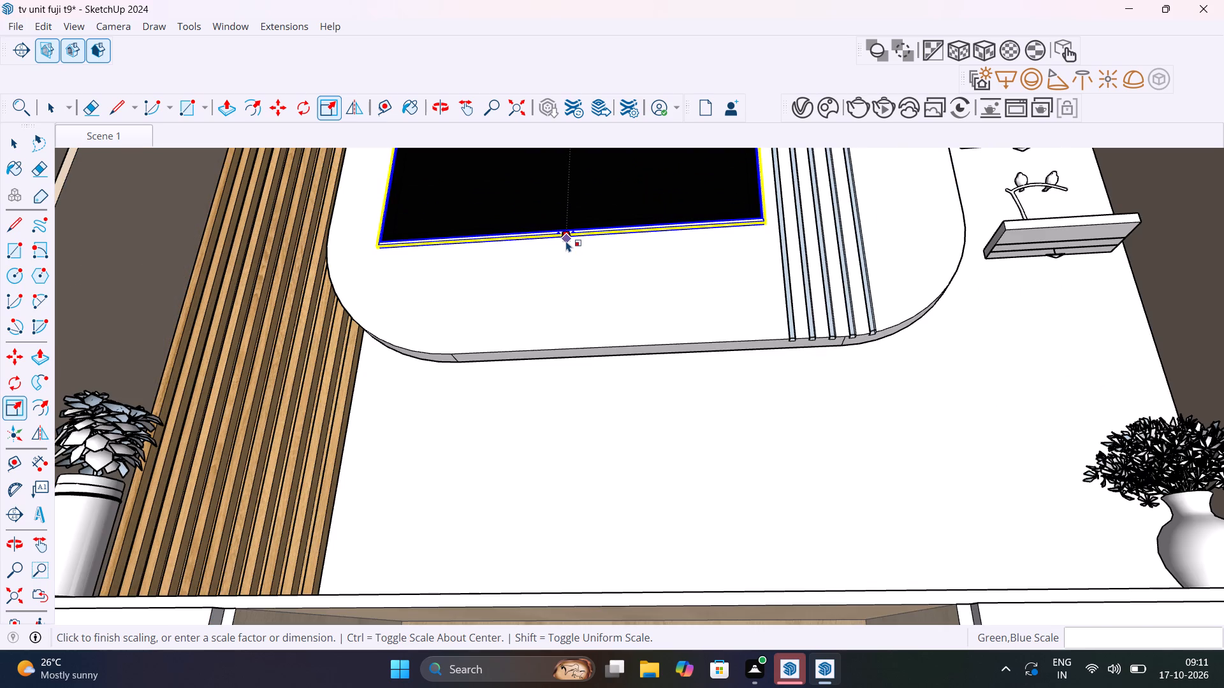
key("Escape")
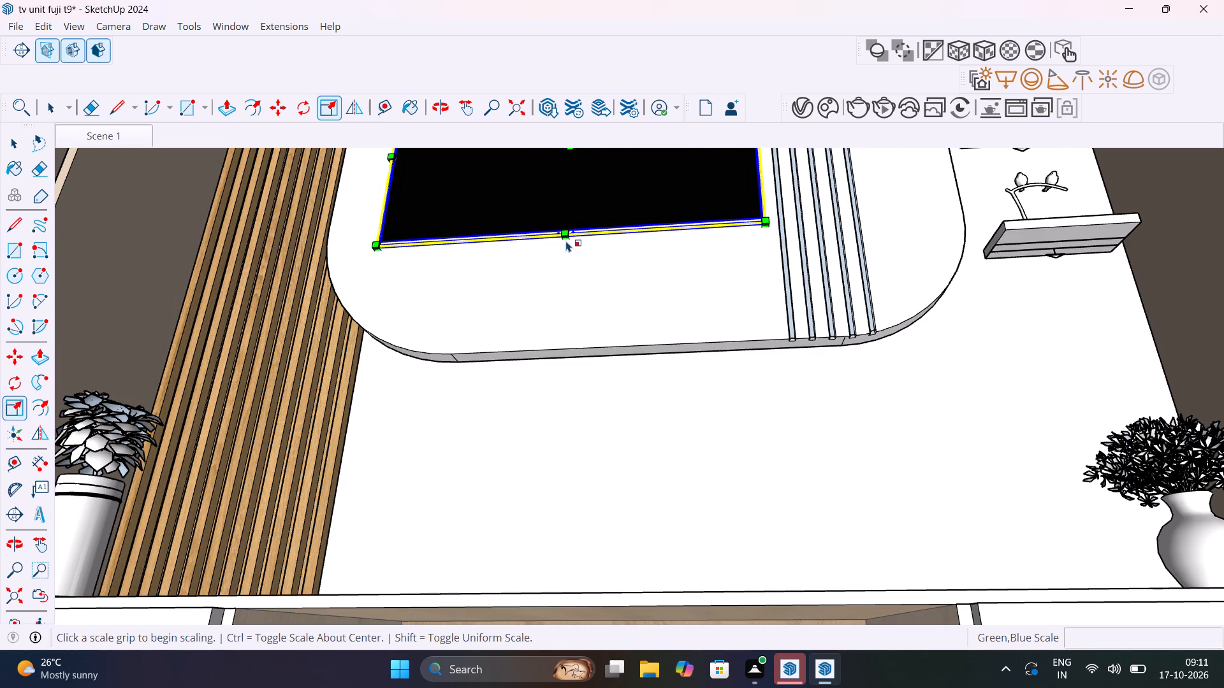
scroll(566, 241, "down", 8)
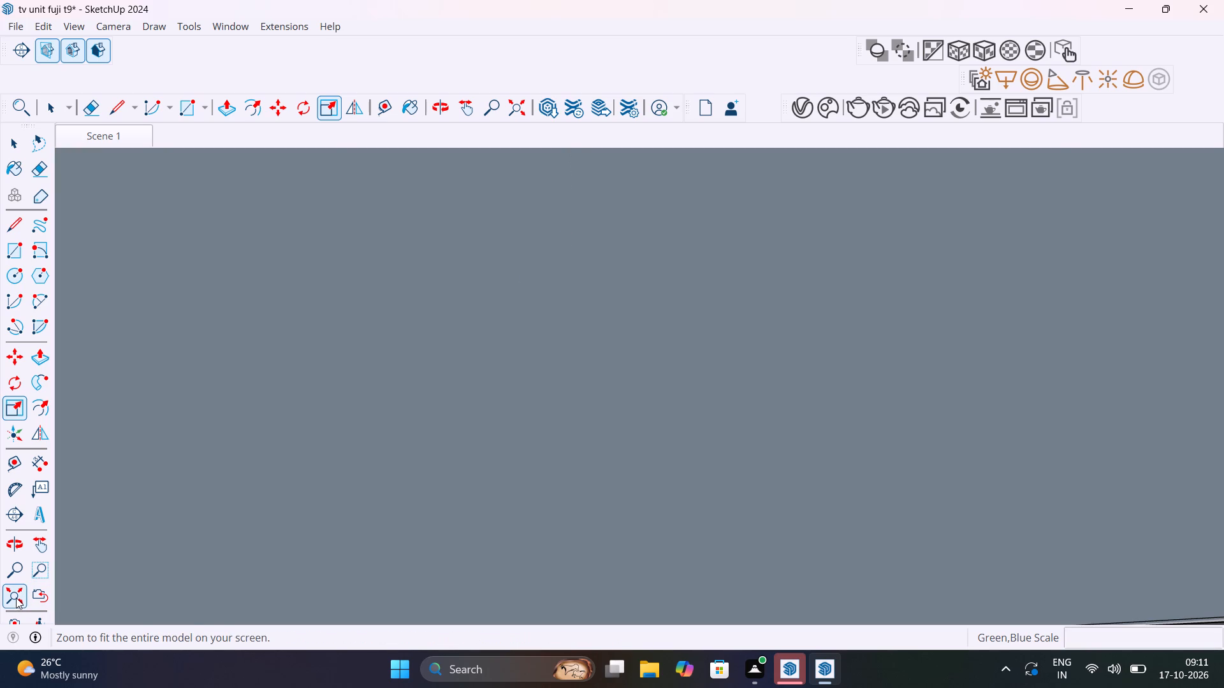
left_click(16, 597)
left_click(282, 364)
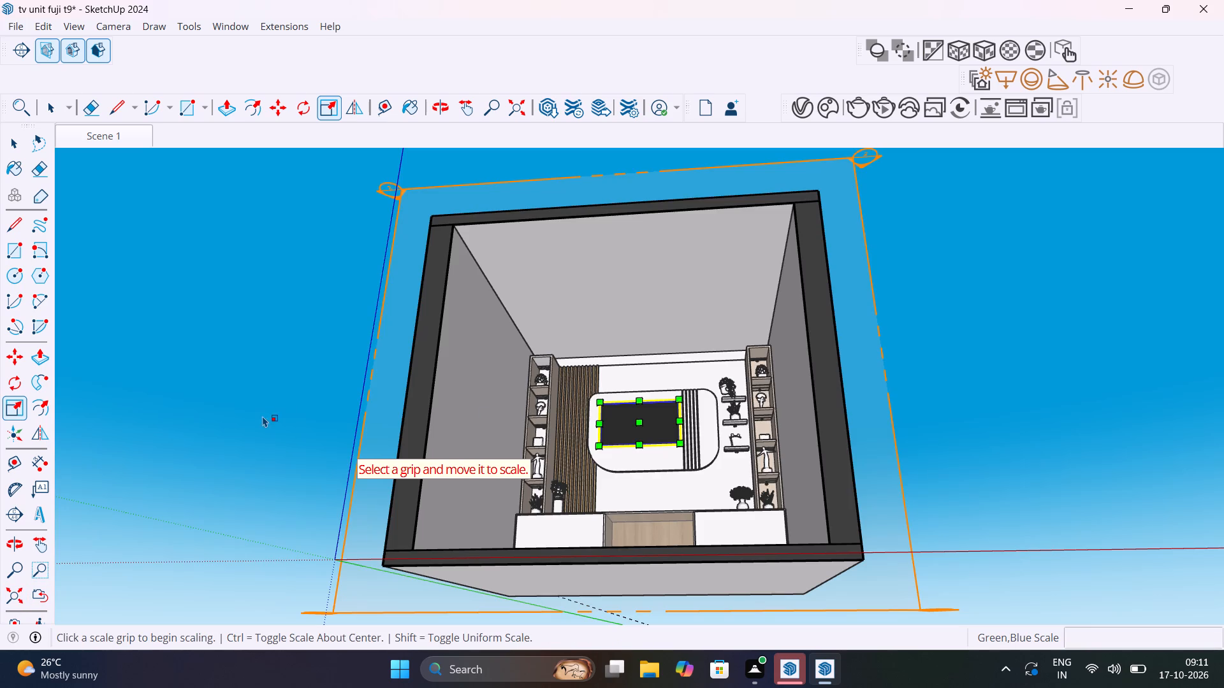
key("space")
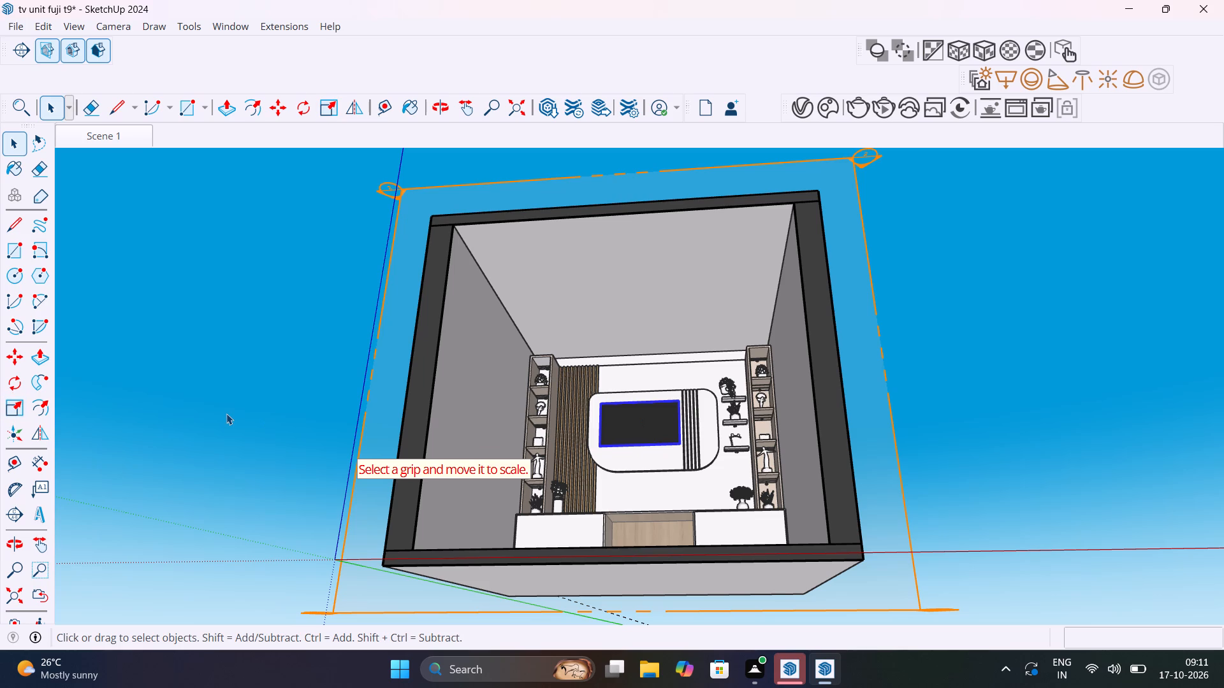
Examine the TV's proportions and placement beside the vertical grooves, from the front, at an angle and within the whole room.
middle_click_drag(678, 436, 726, 581)
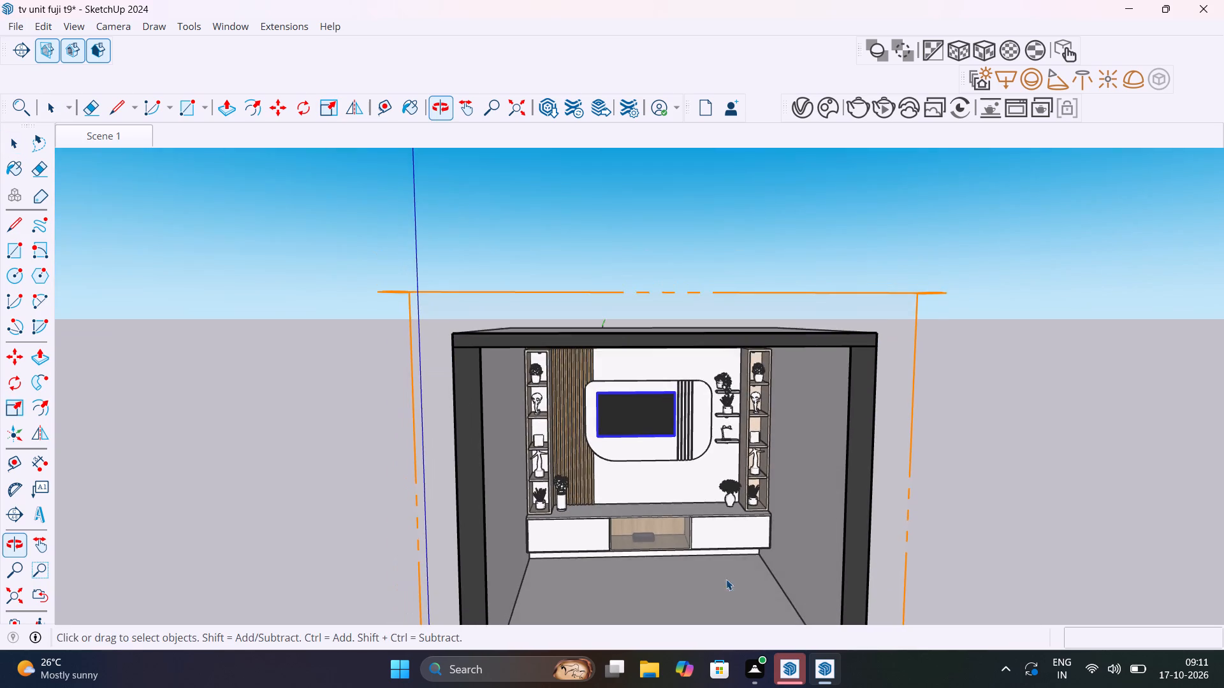
scroll(655, 442, "up", 4)
scroll(656, 435, "down", 6)
left_click(376, 429)
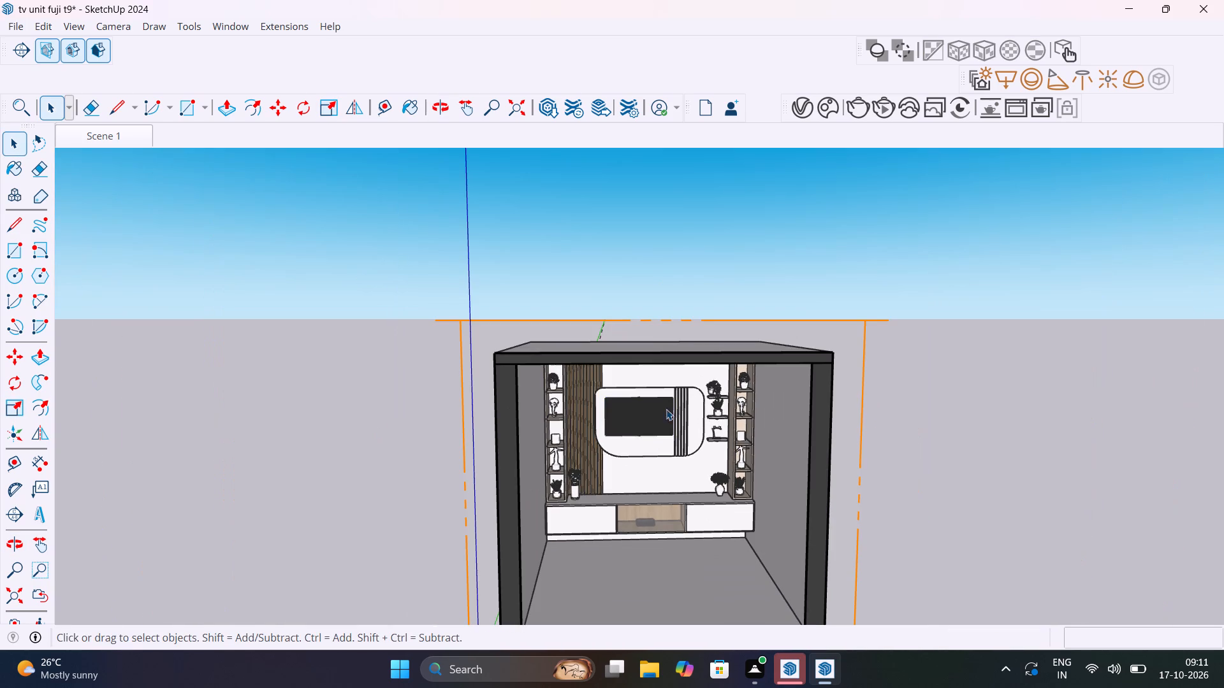
scroll(678, 410, "up", 7)
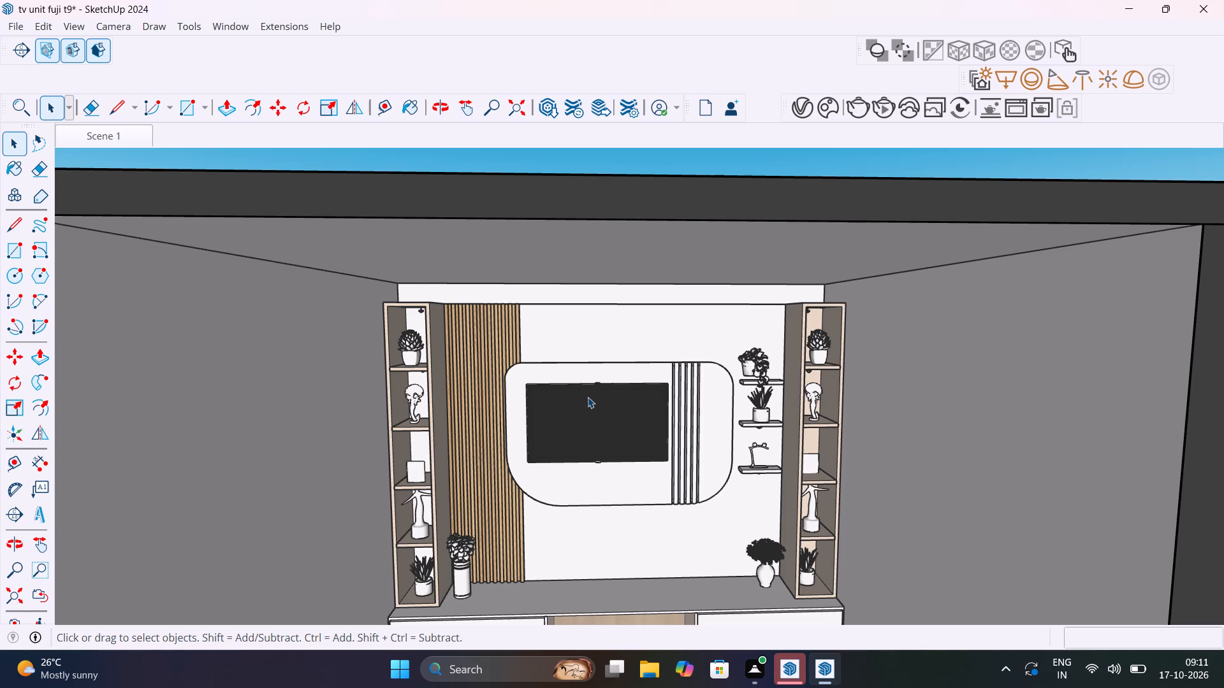
scroll(588, 397, "up", 6)
scroll(588, 397, "down", 1)
scroll(632, 427, "up", 5)
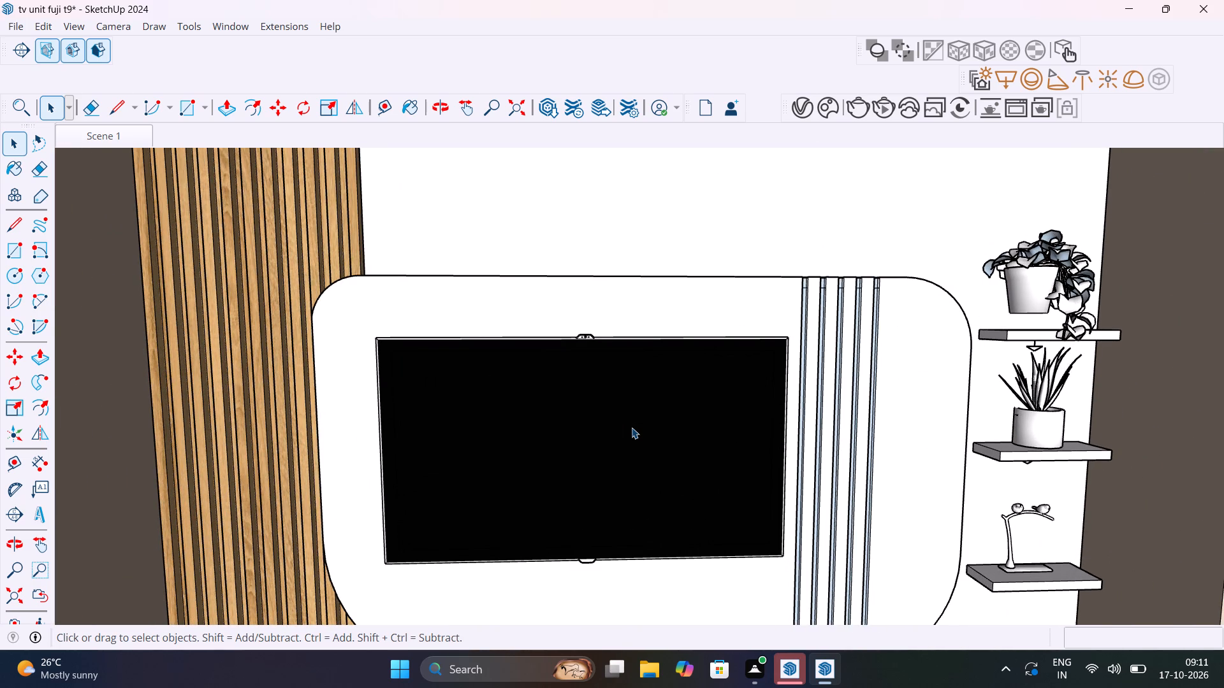
scroll(513, 413, "down", 7)
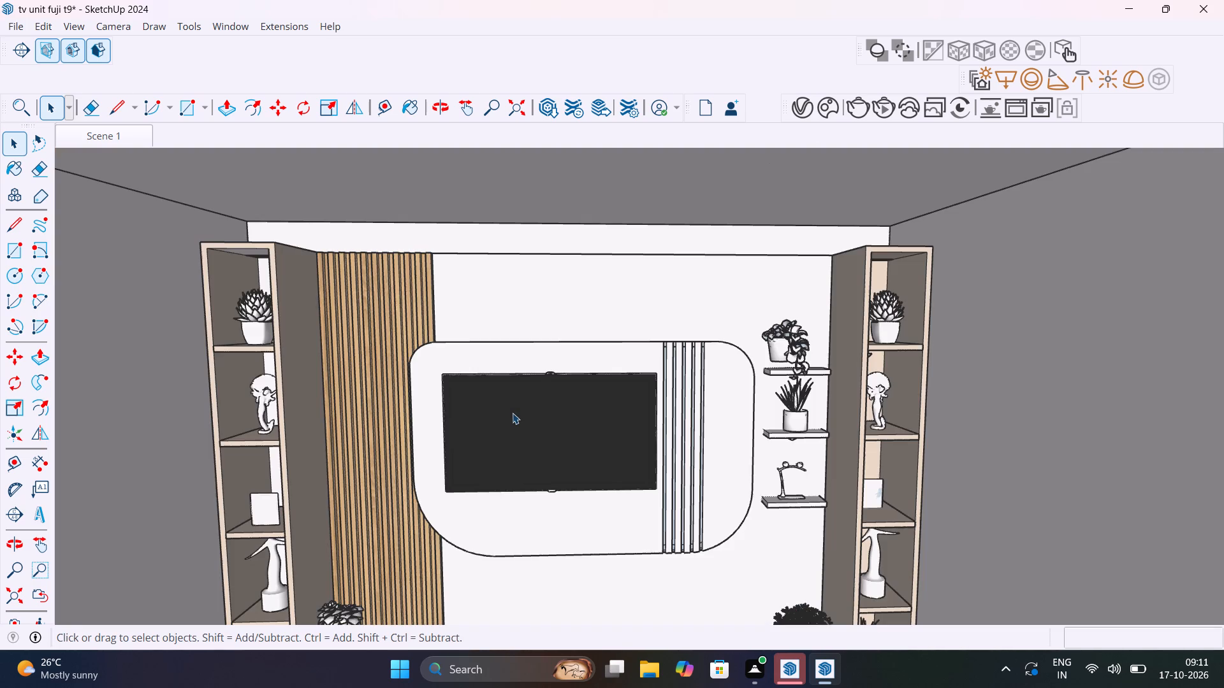
scroll(513, 413, "down", 18)
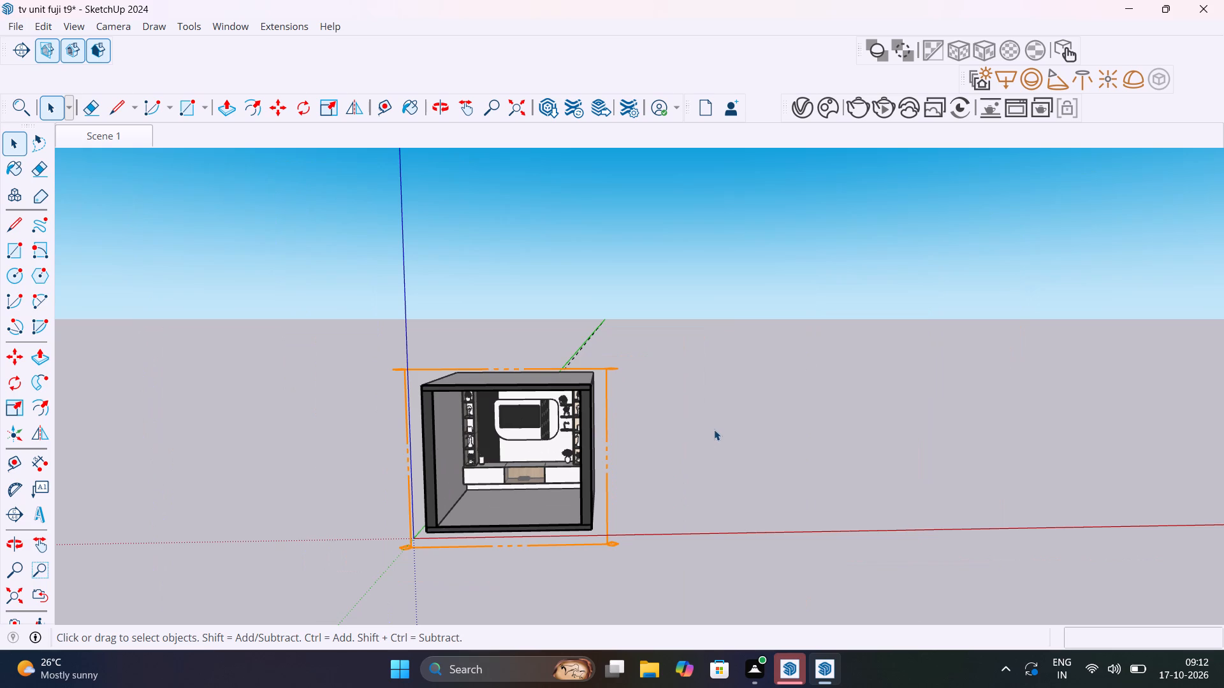
left_click(714, 429)
scroll(478, 398, "up", 9)
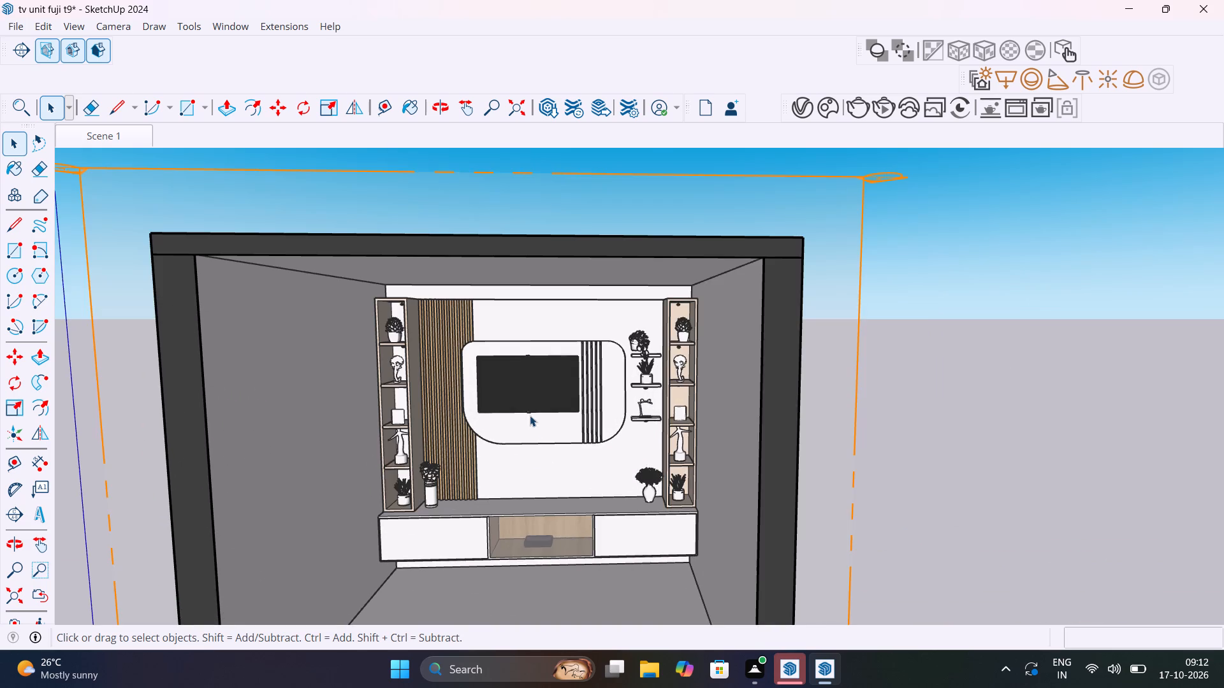
scroll(524, 405, "up", 11)
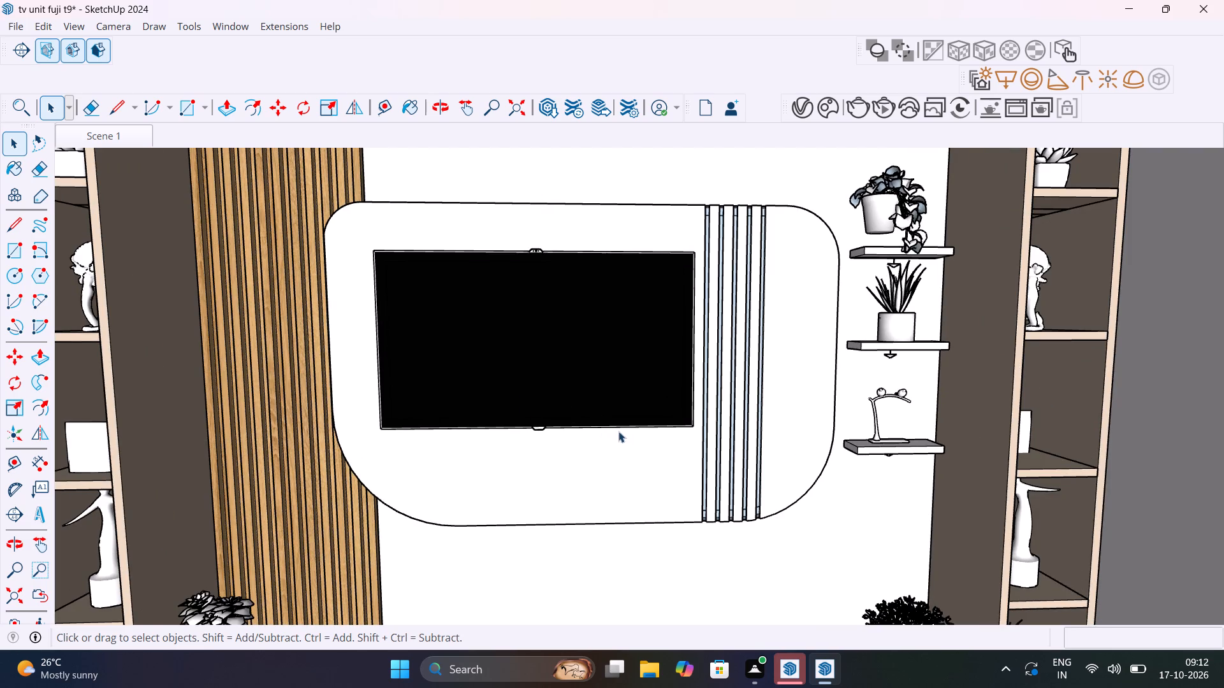
middle_click_drag(620, 430, 513, 405)
scroll(615, 427, "up", 1)
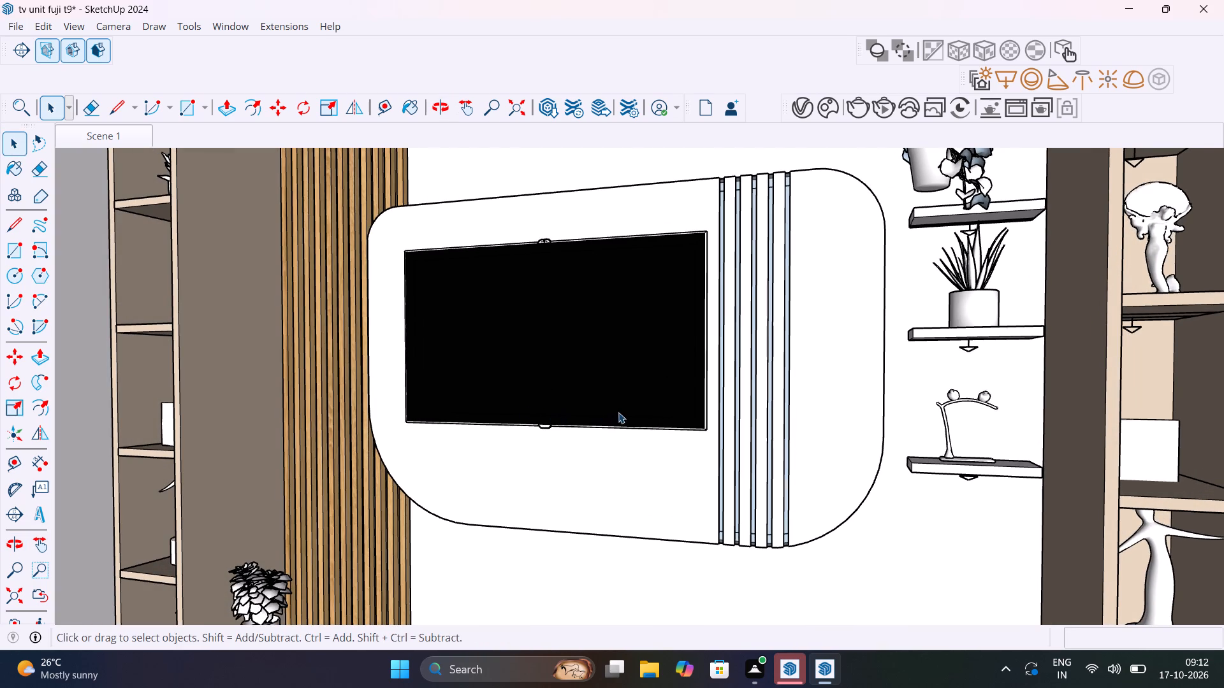
scroll(673, 408, "down", 4)
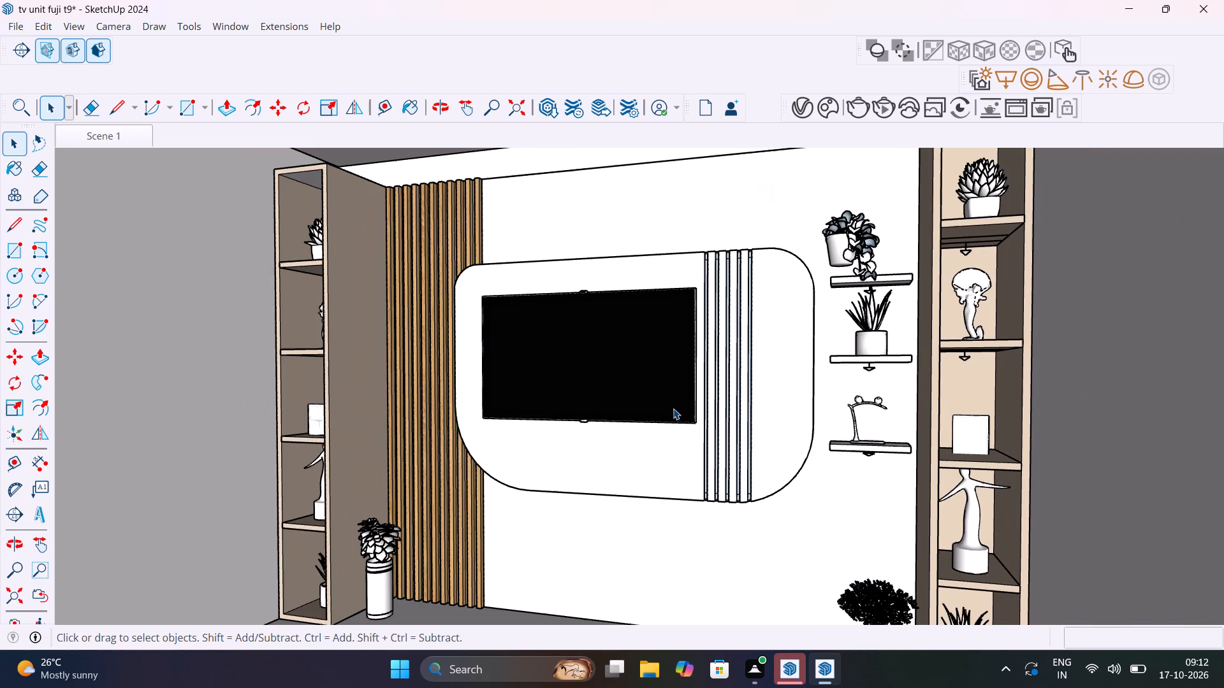
scroll(673, 408, "down", 8)
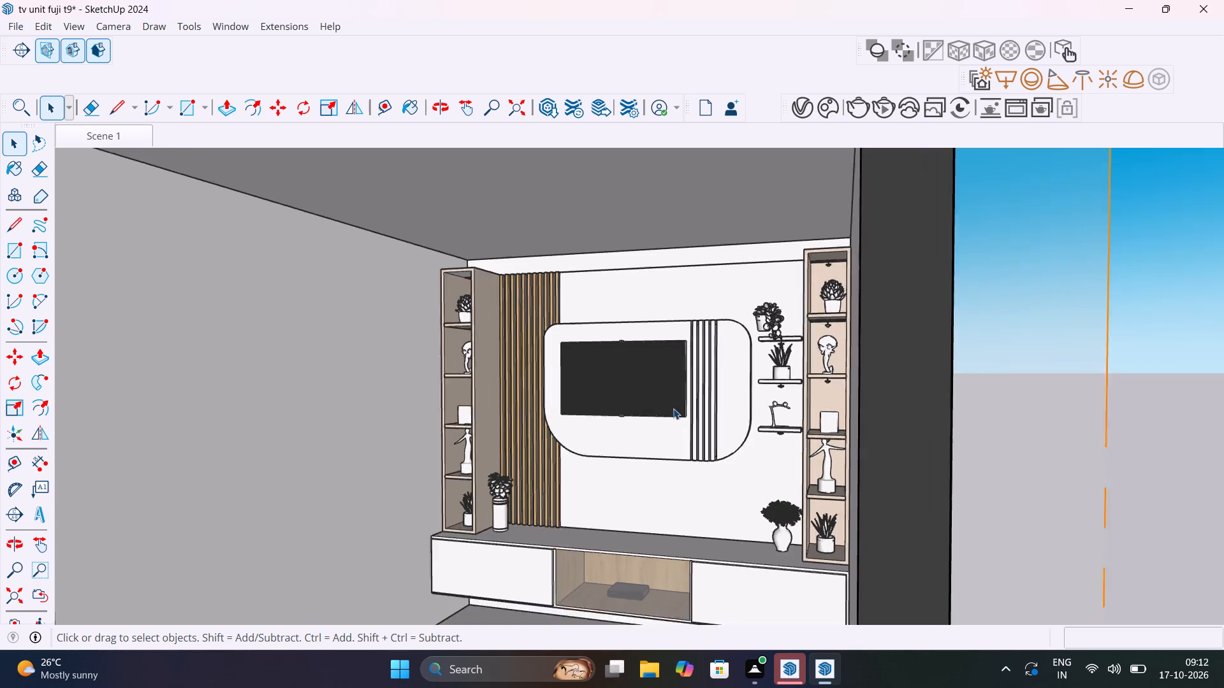
scroll(673, 408, "down", 2)
middle_click_drag(636, 433, 710, 465)
scroll(636, 433, "down", 1)
scroll(710, 465, "up", 1)
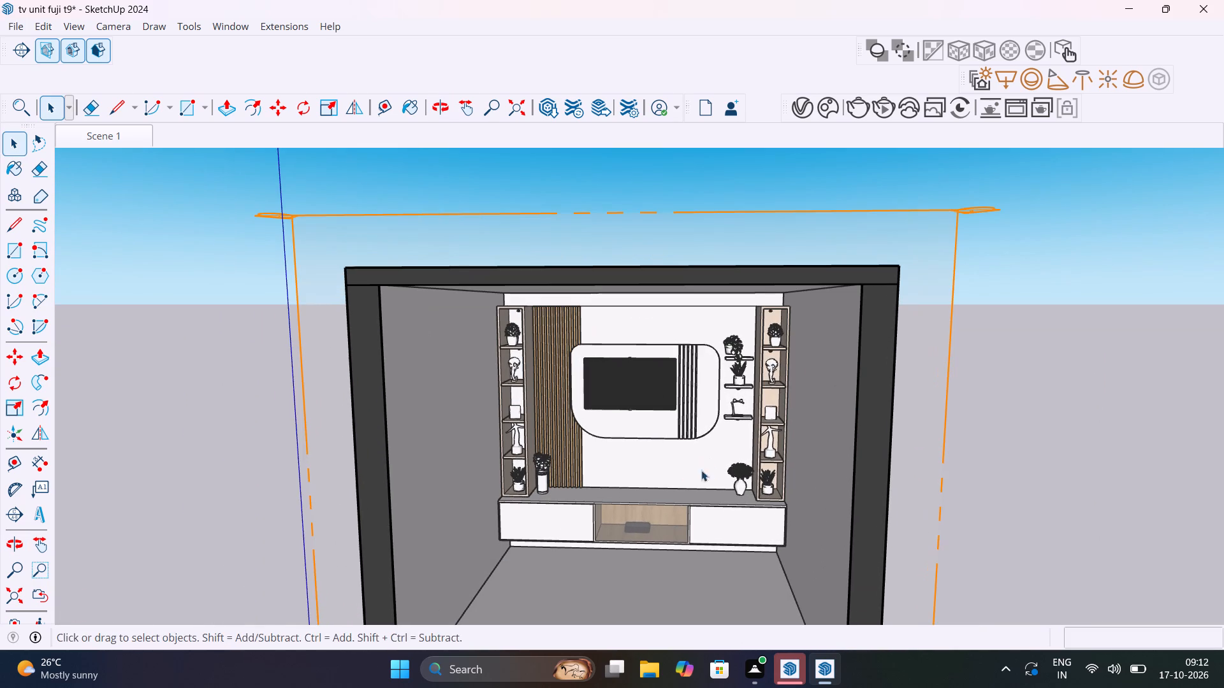
Restore the Scene 1 view, check the enlarged TV on its panel, and start a V-Ray interactive render of the TV unit.
left_click(10, 591)
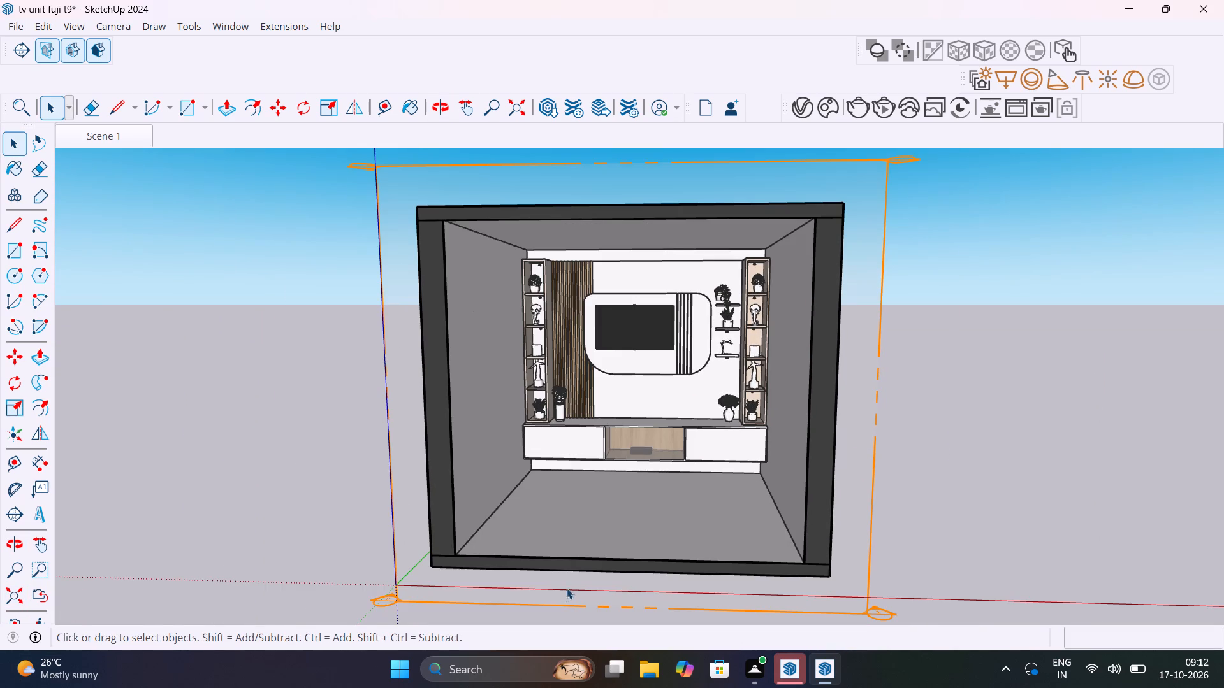
left_click(129, 131)
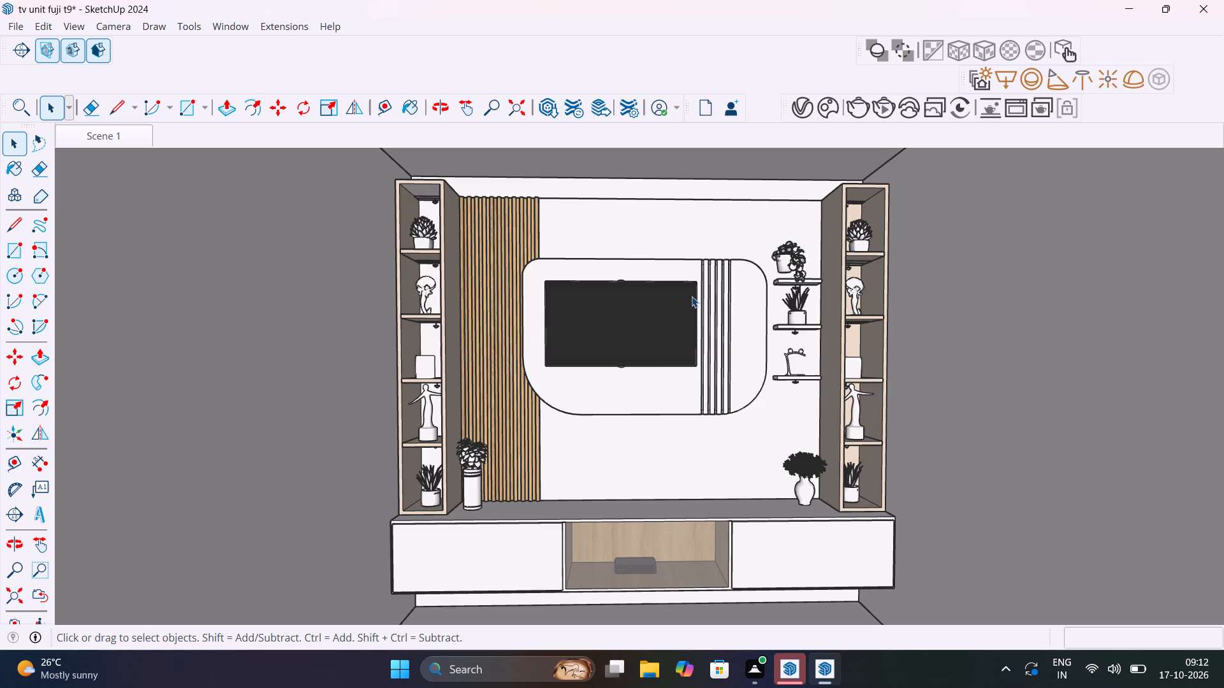
scroll(692, 296, "up", 4)
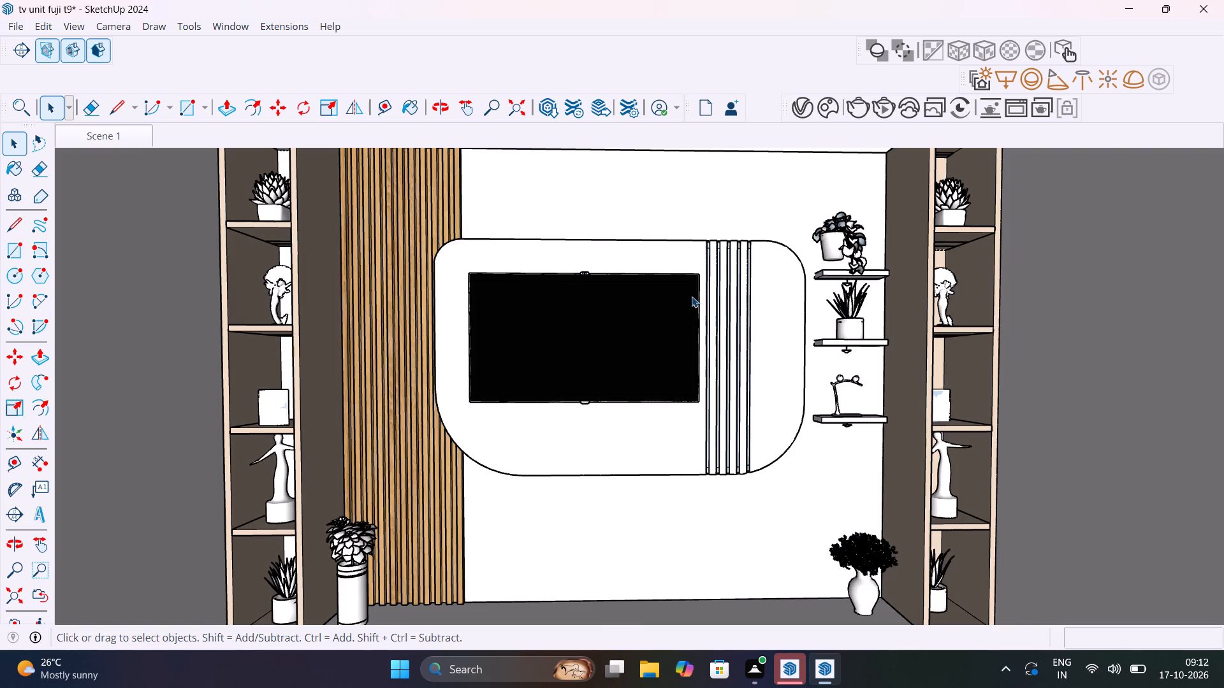
scroll(618, 288, "up", 5)
scroll(600, 289, "down", 5)
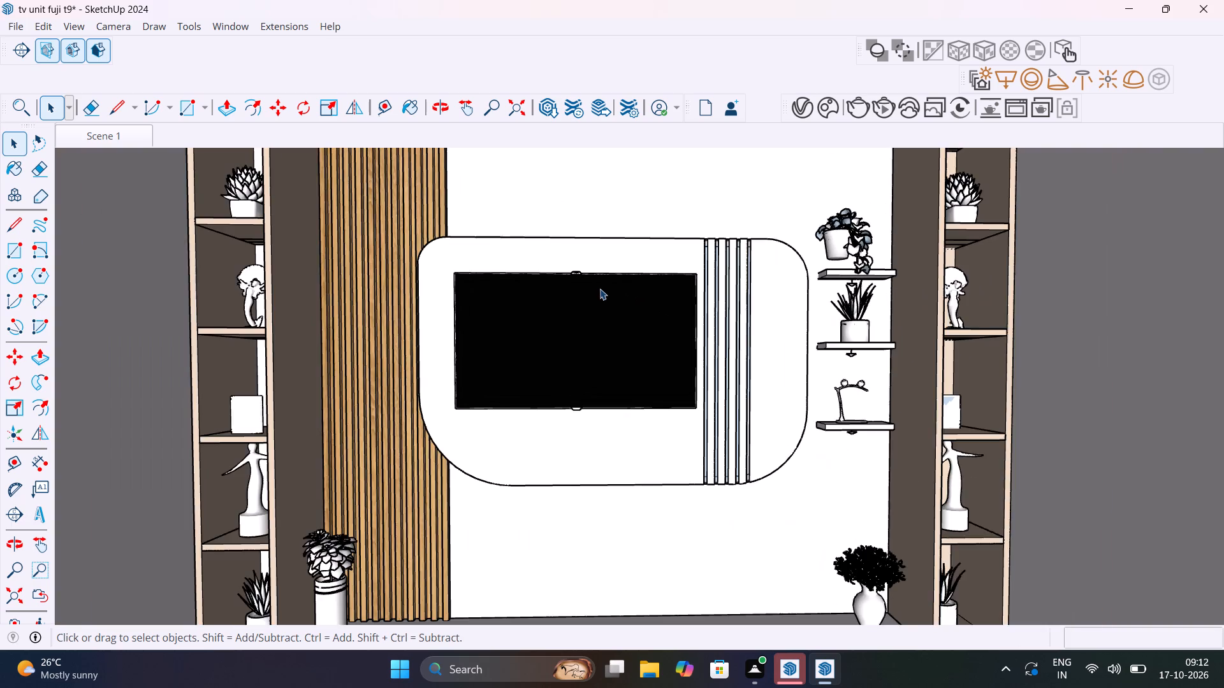
scroll(600, 289, "down", 5)
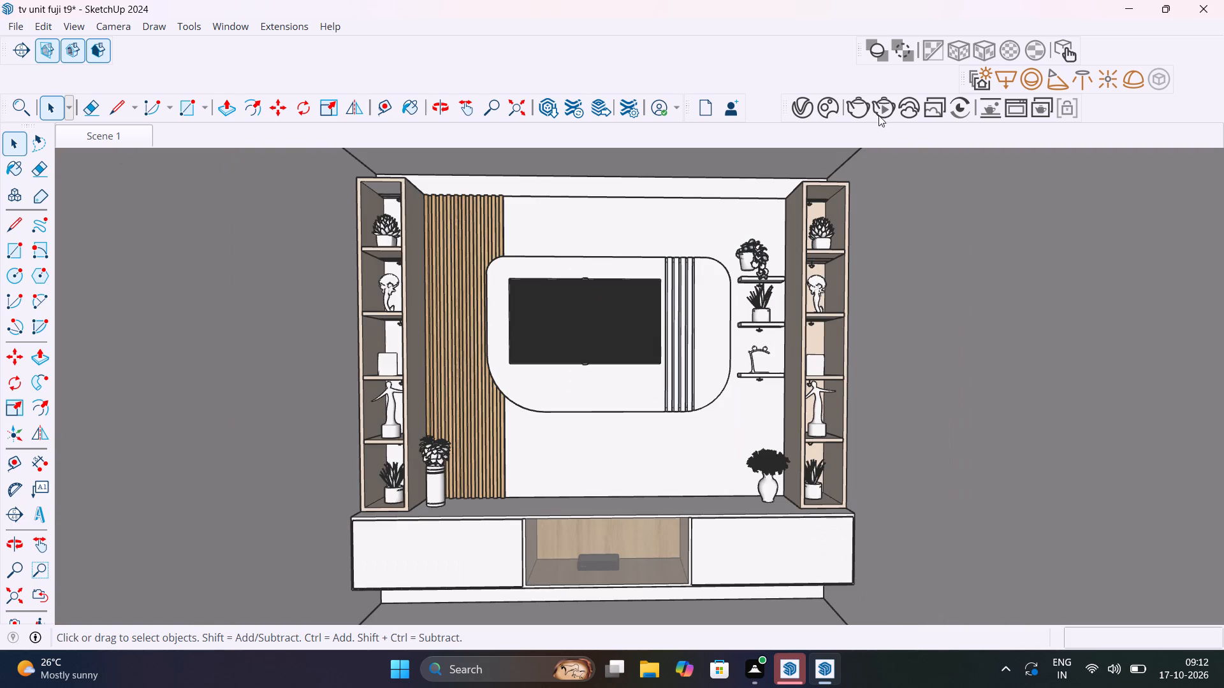
left_click(878, 102)
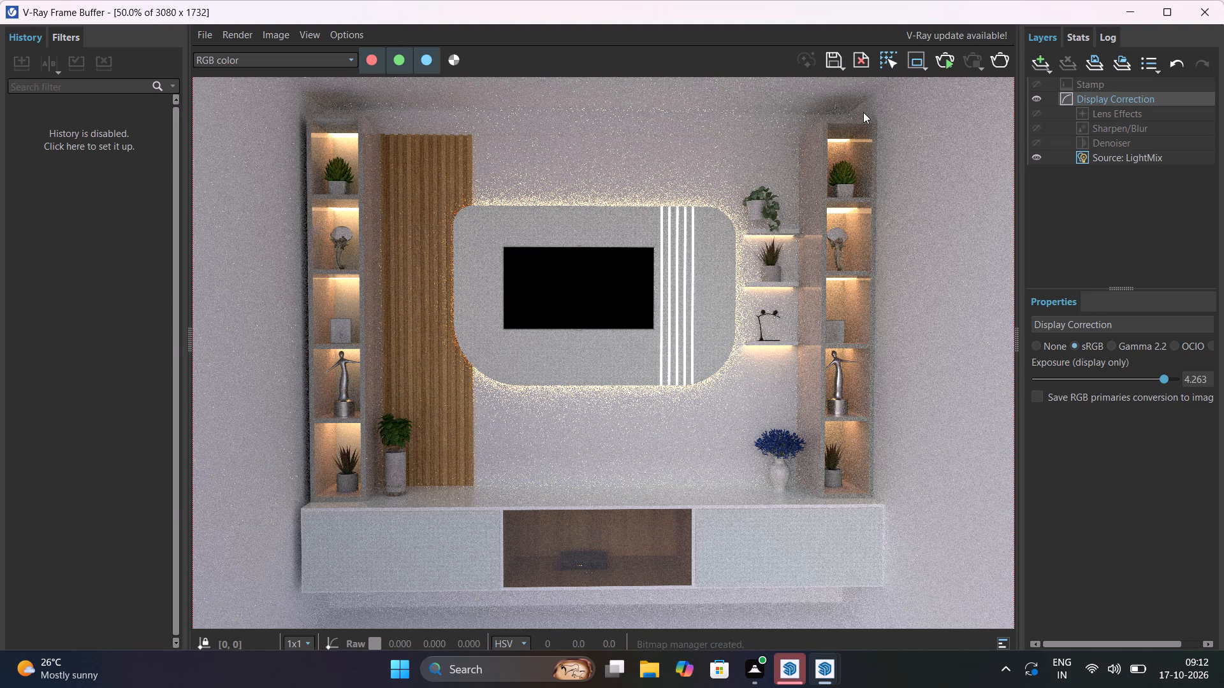
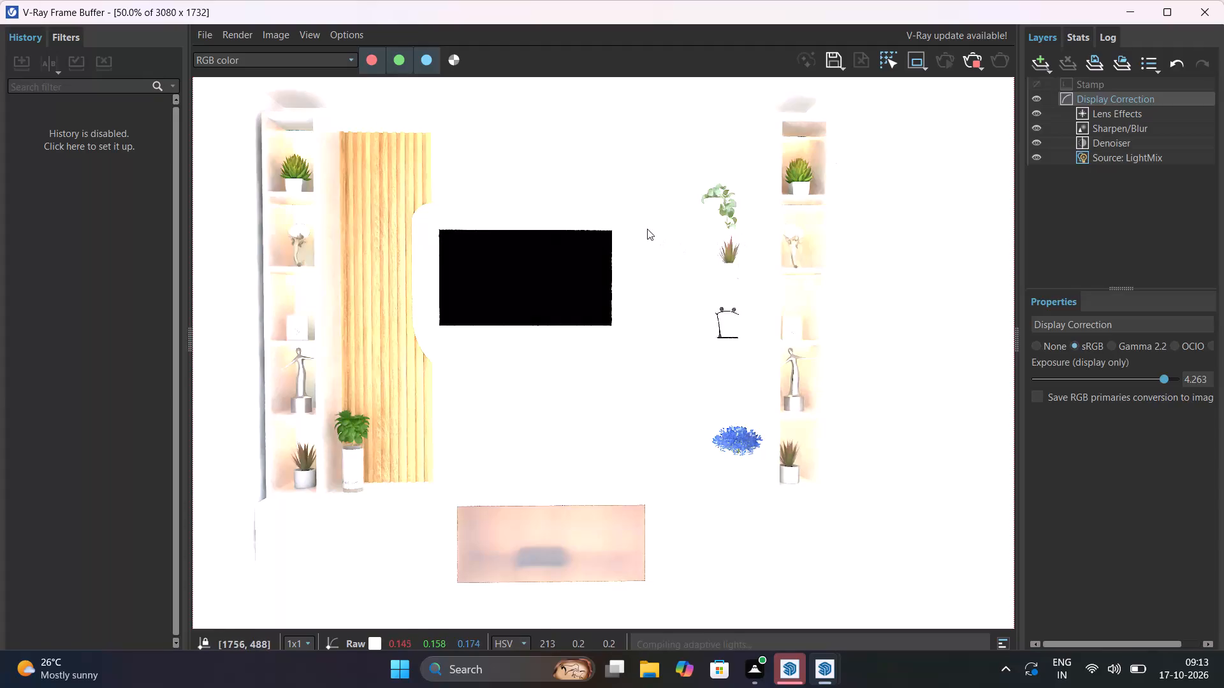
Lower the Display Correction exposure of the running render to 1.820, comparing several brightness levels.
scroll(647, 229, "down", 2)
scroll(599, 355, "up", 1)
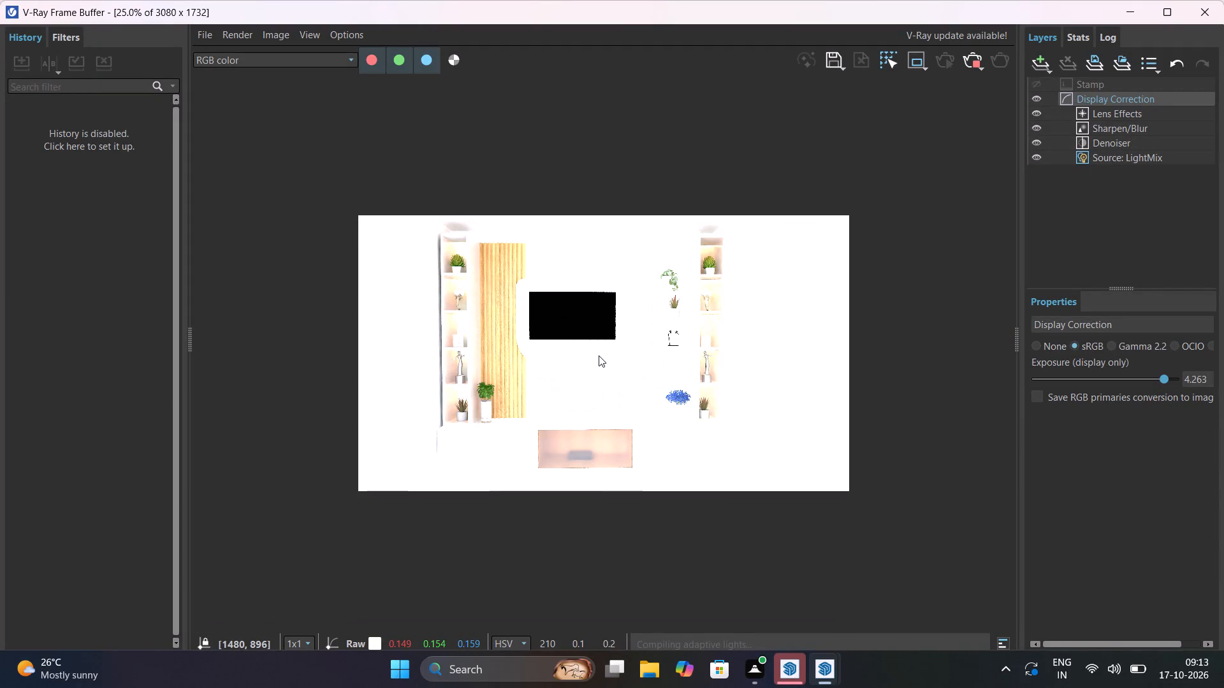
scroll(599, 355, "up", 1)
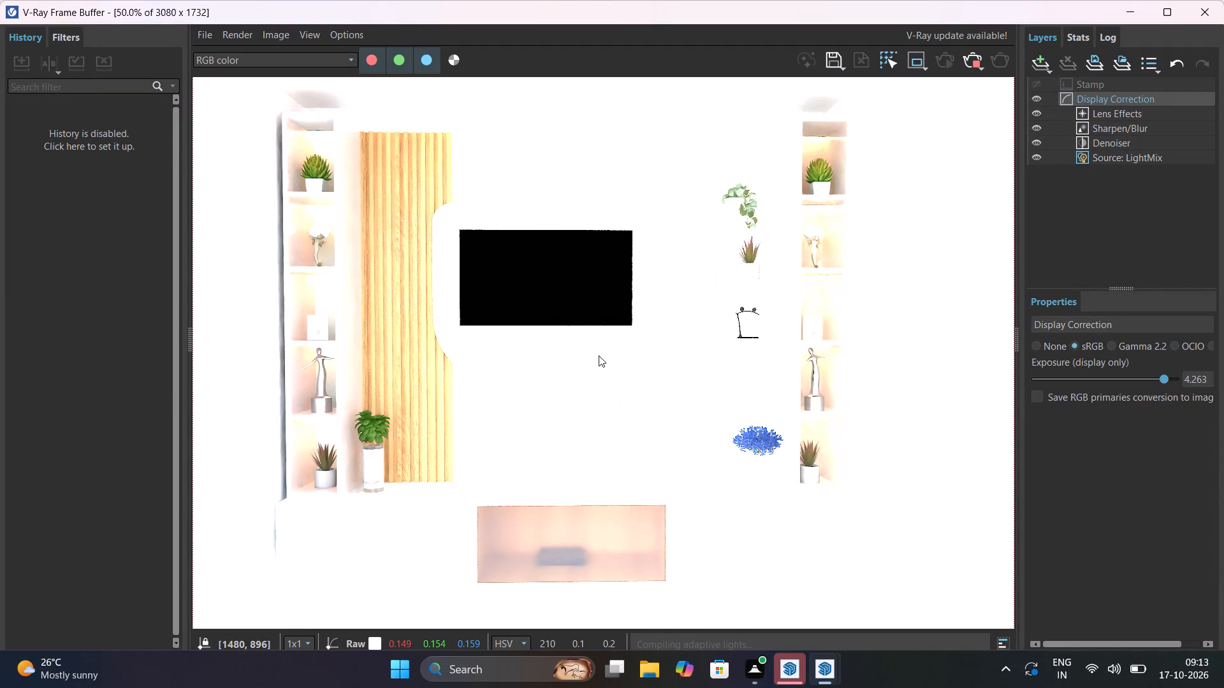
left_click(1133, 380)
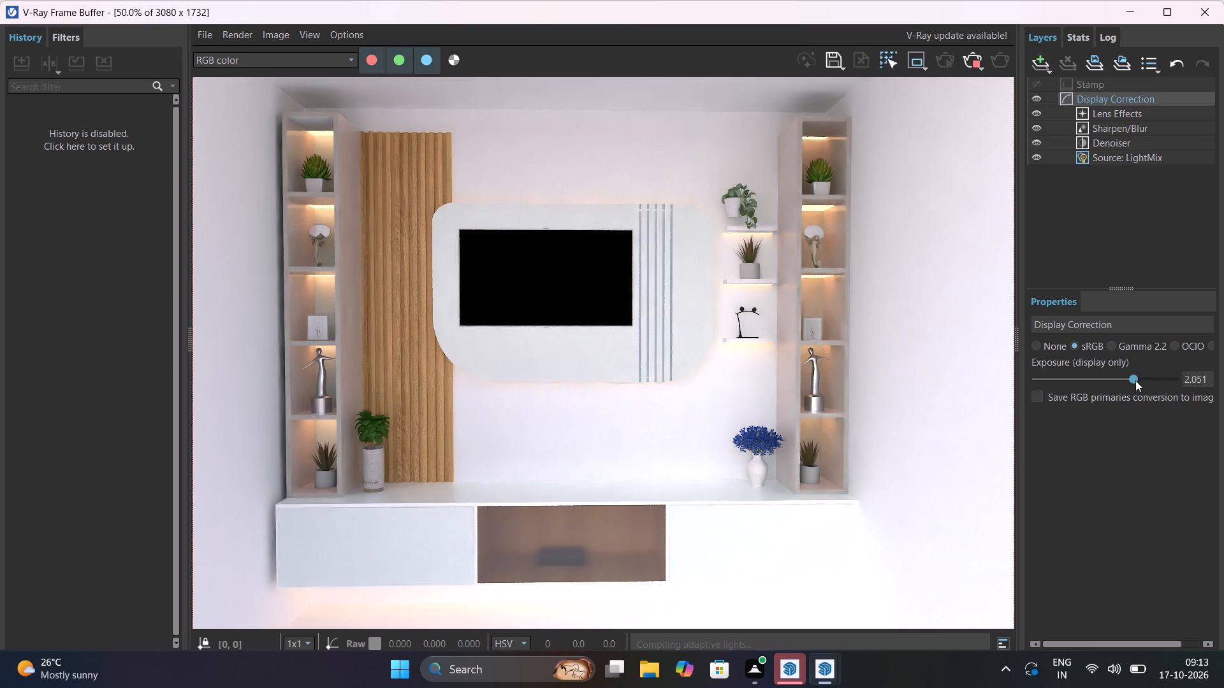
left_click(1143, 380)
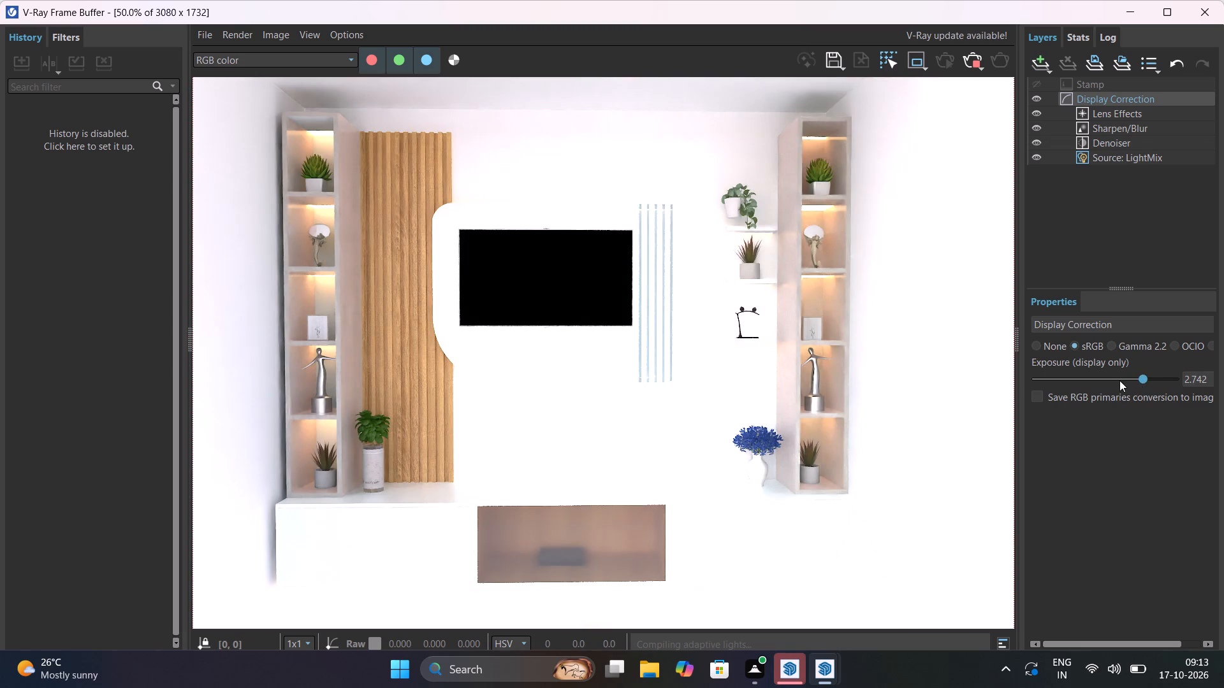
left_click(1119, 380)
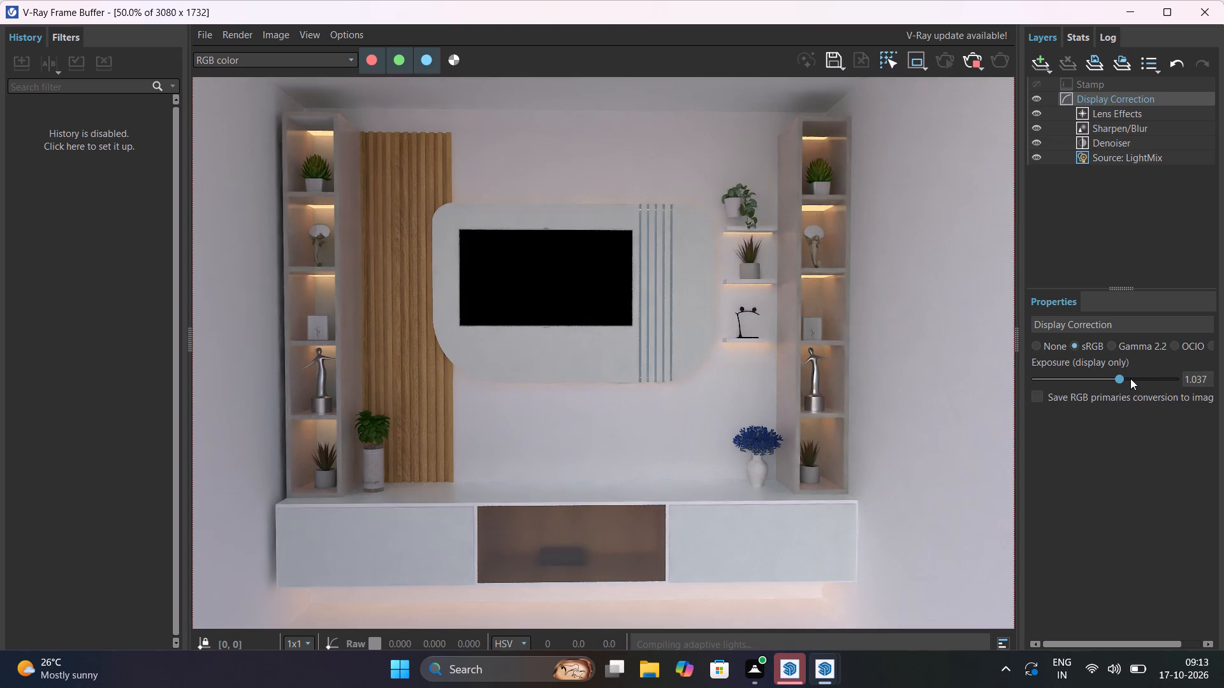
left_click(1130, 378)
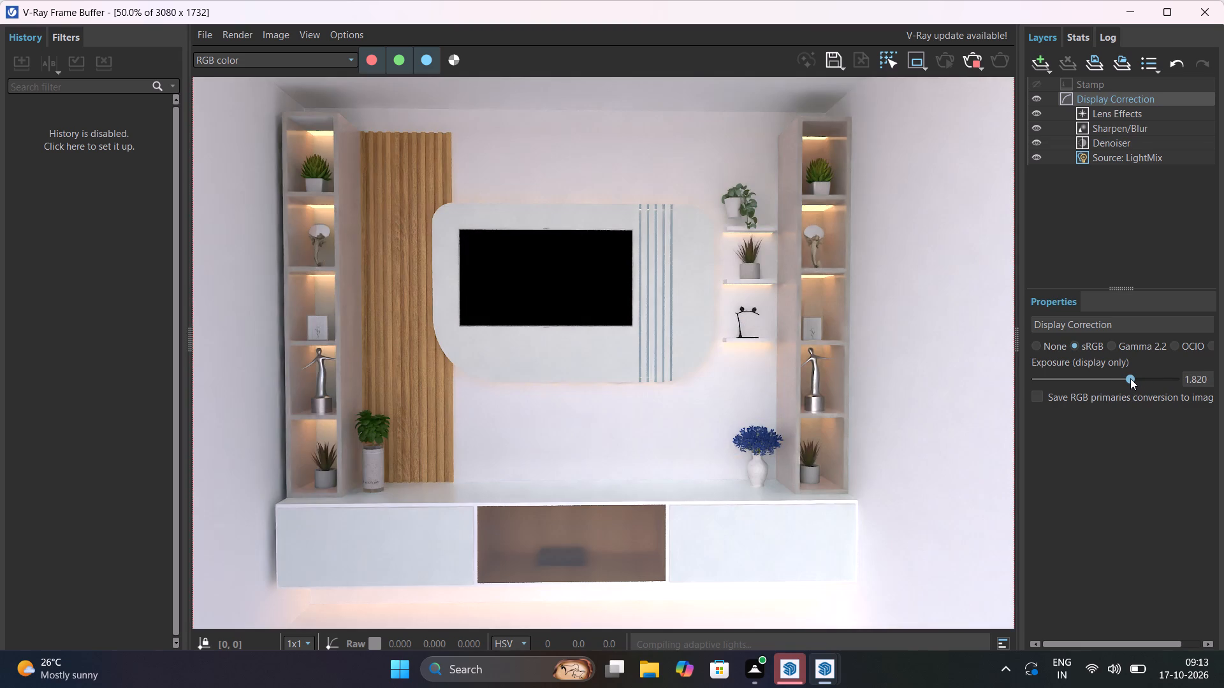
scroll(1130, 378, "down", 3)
Stop the running render and close the V-Ray Frame Buffer.
left_click(971, 57)
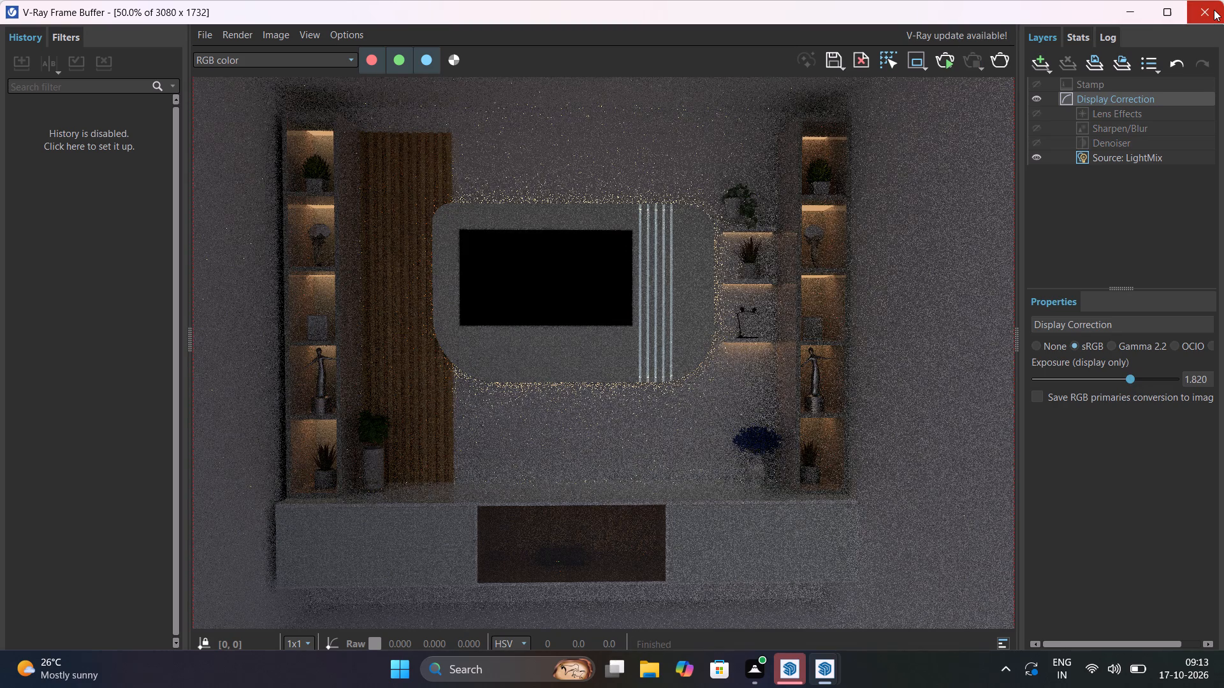
left_click(1214, 10)
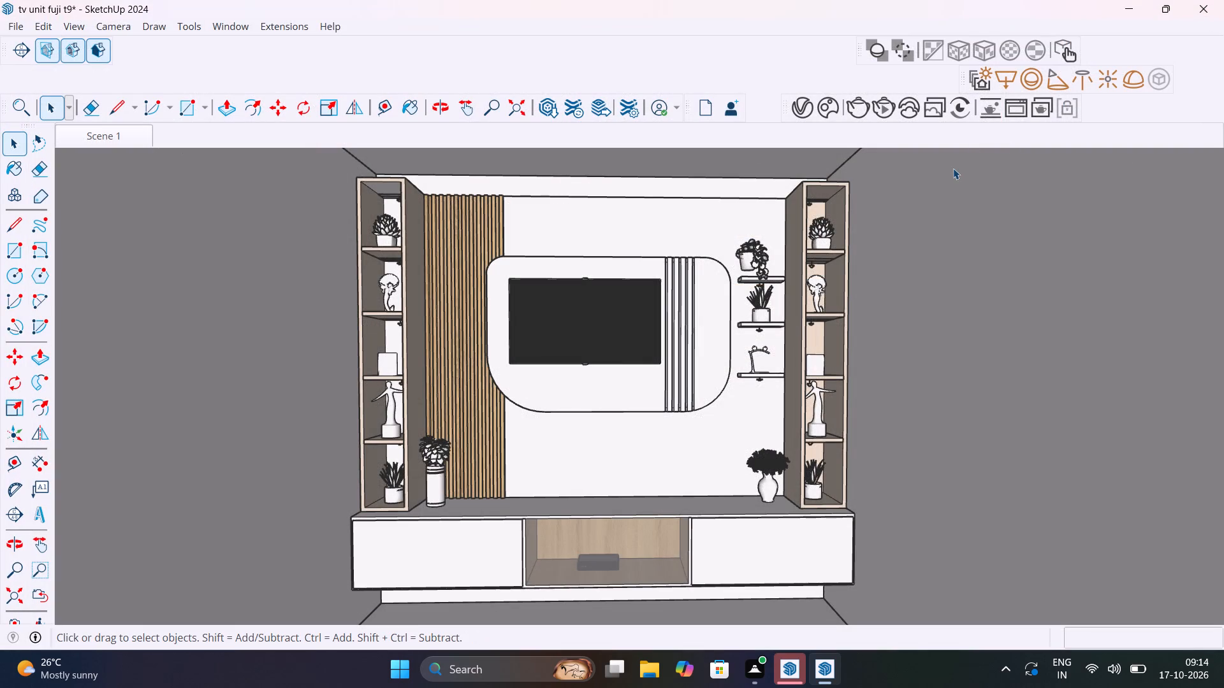
Undo the TV enlargement on the rounded wall panel and save the model.
key("ctrl+z")
key("ctrl+z")
key("ctrl+z")
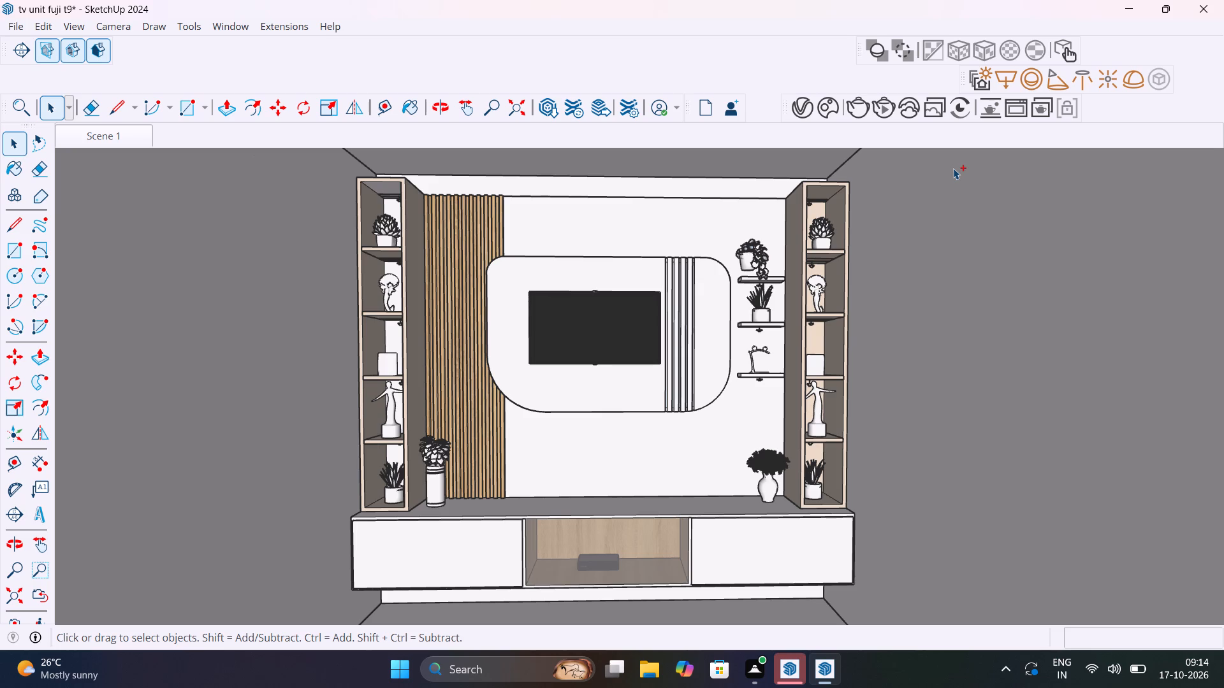
key("ctrl+s")
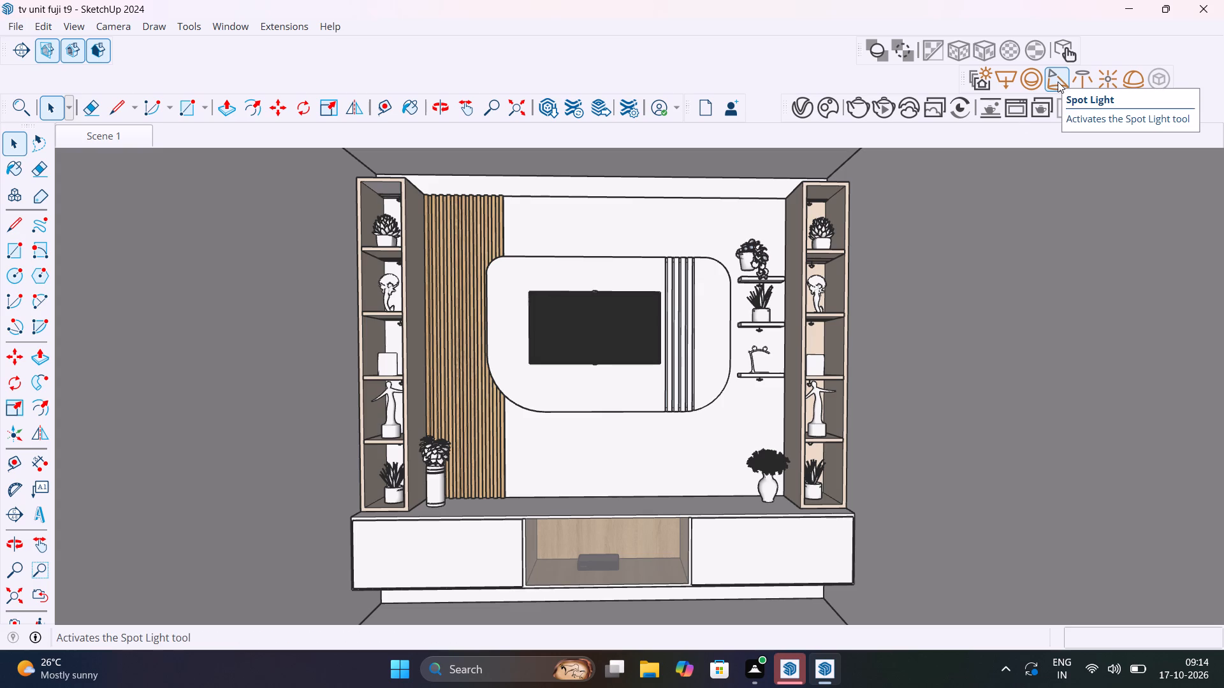
Examine the TV on its rounded panel close up, at an angle and within the whole room.
scroll(579, 303, "up", 8)
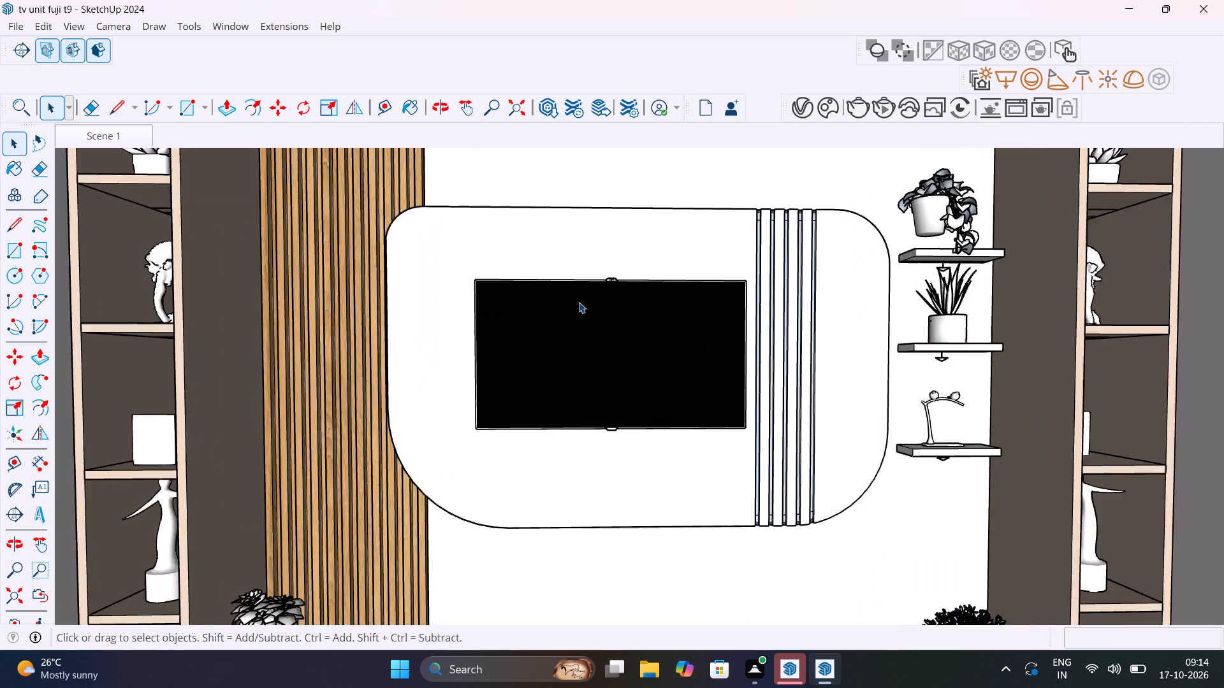
middle_click_drag(579, 301, 843, 456)
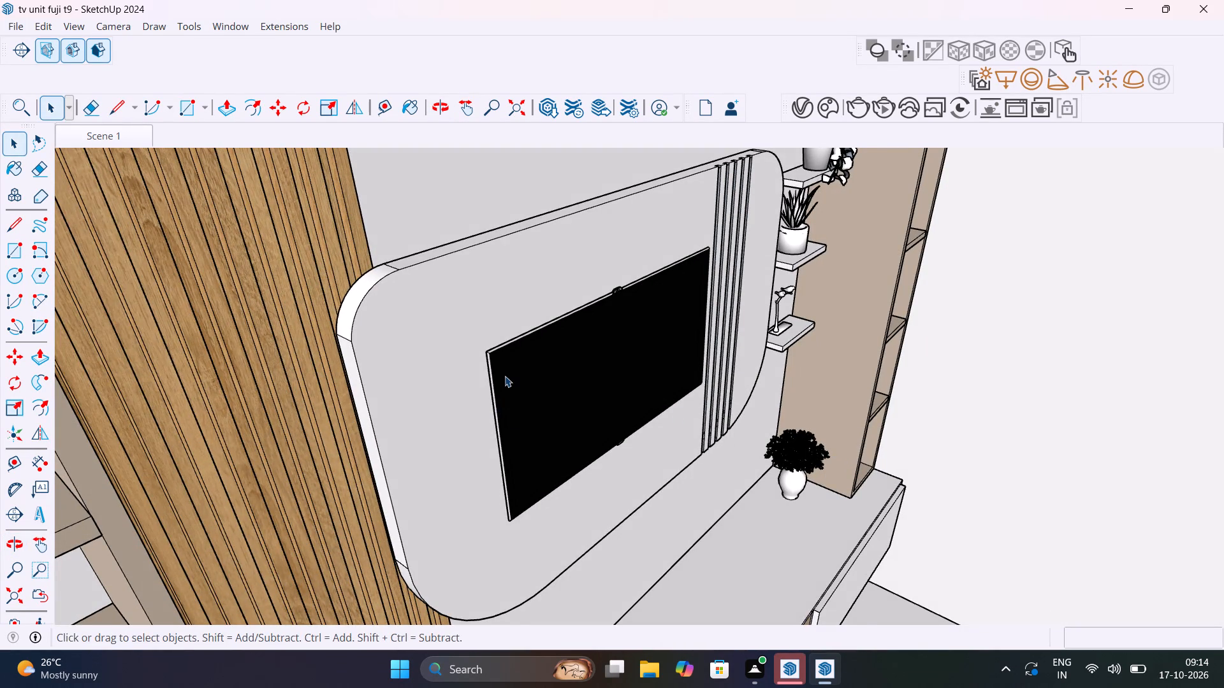
scroll(506, 369, "up", 1)
middle_click(514, 368)
middle_click_drag(525, 369, 457, 364)
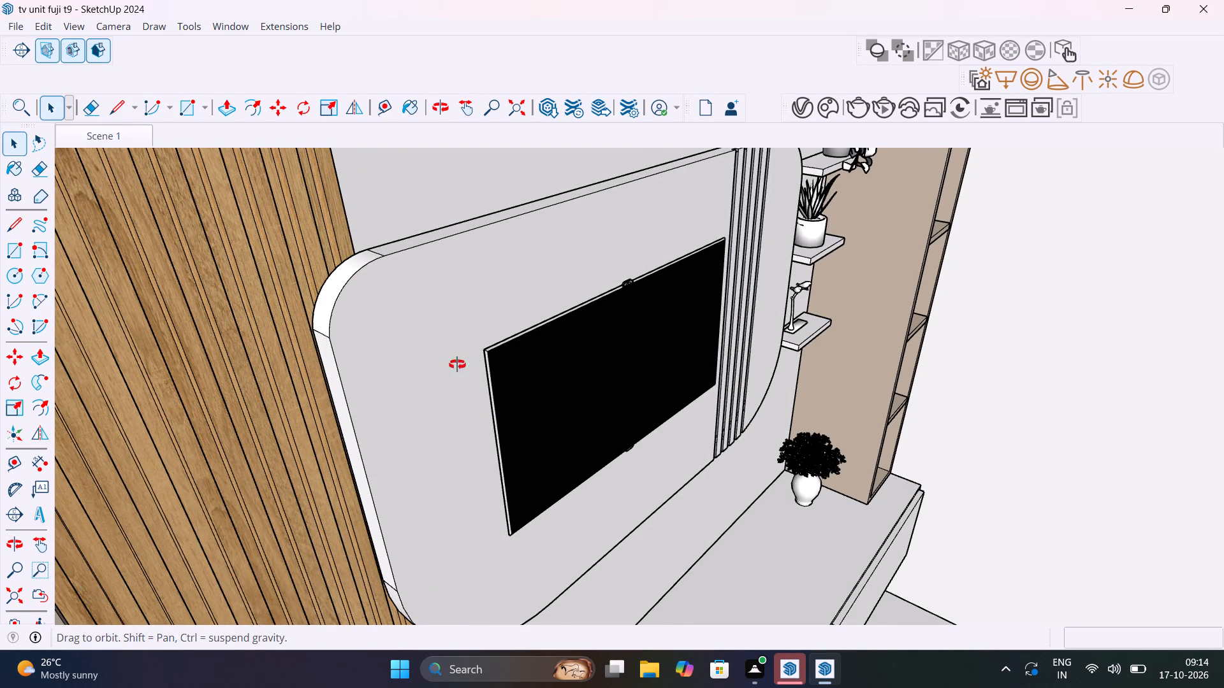
middle_click_drag(457, 364, 426, 357)
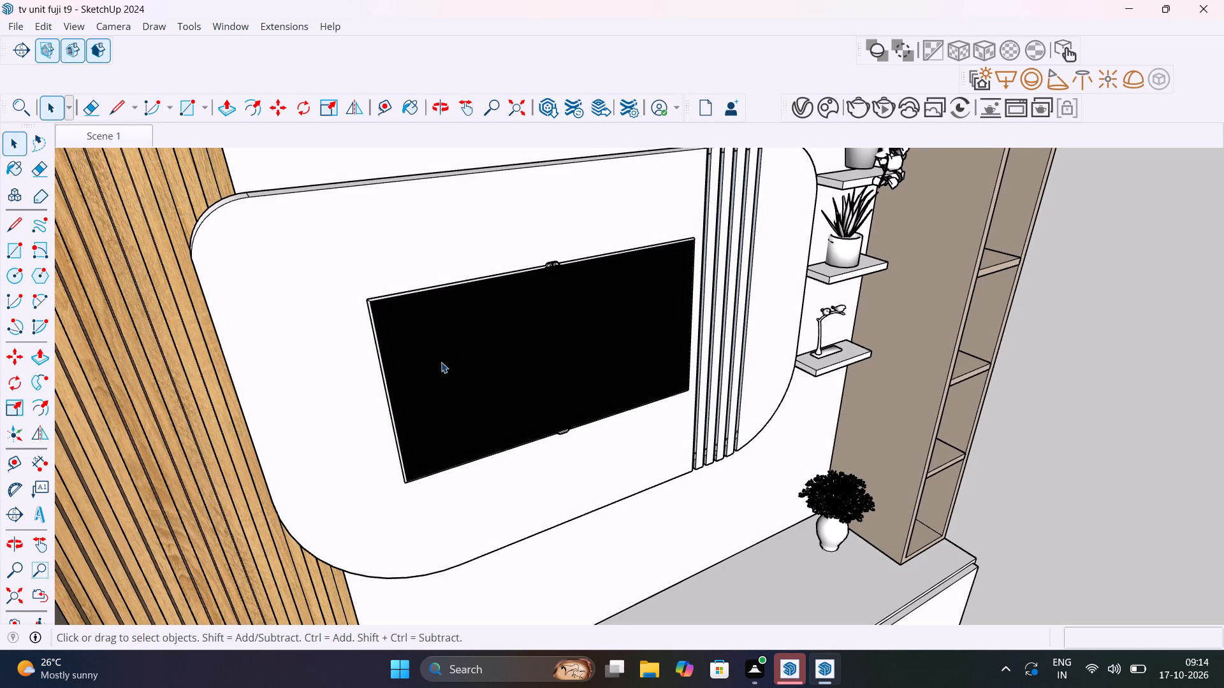
scroll(462, 334, "down", 8)
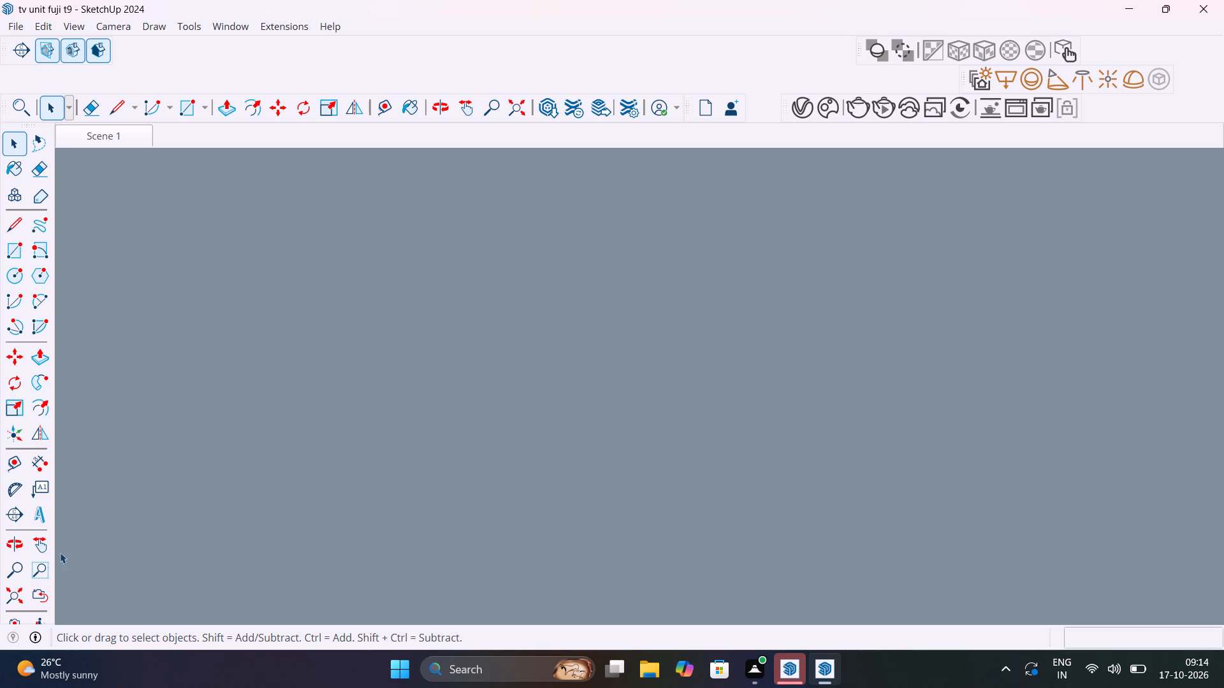
left_click(18, 596)
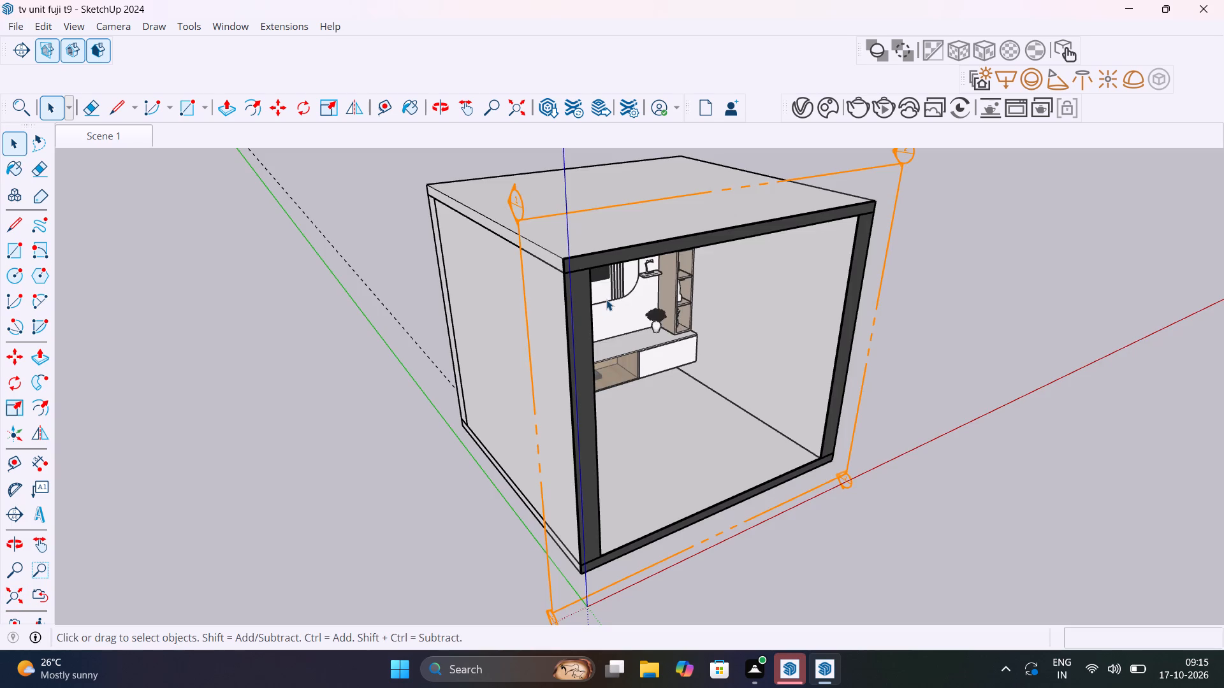
left_click(401, 244)
scroll(900, 289, "down", 1)
middle_click_drag(900, 288, 749, 247)
scroll(655, 262, "up", 5)
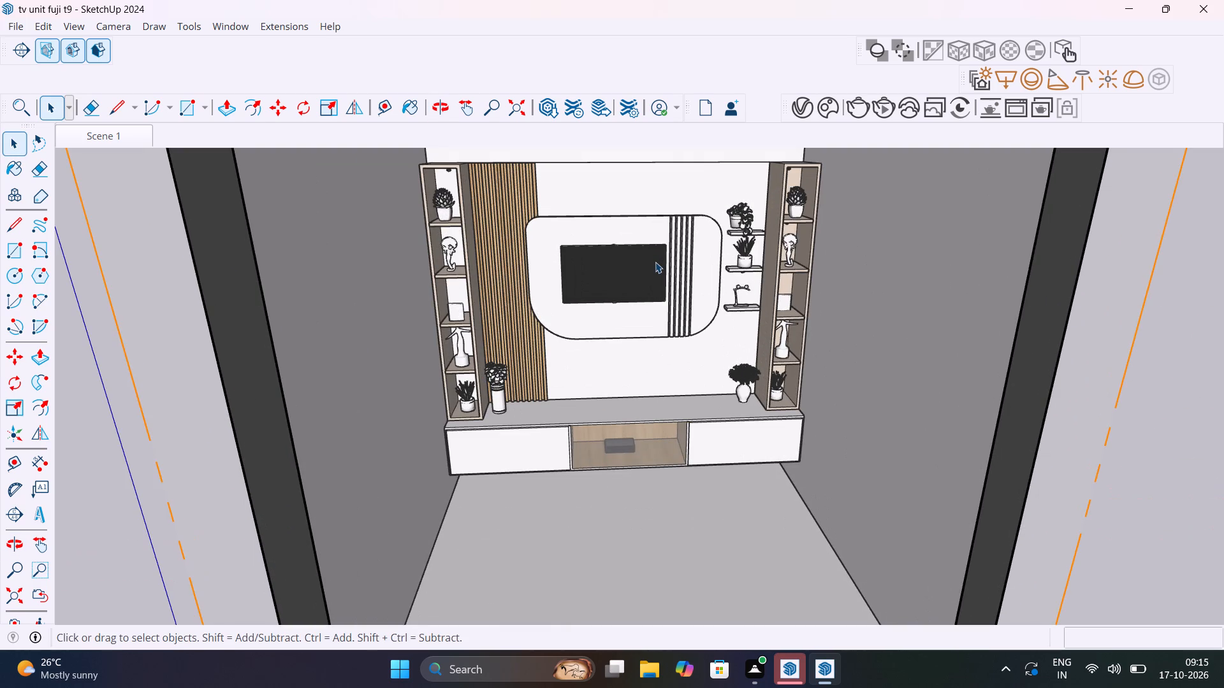
scroll(655, 262, "up", 2)
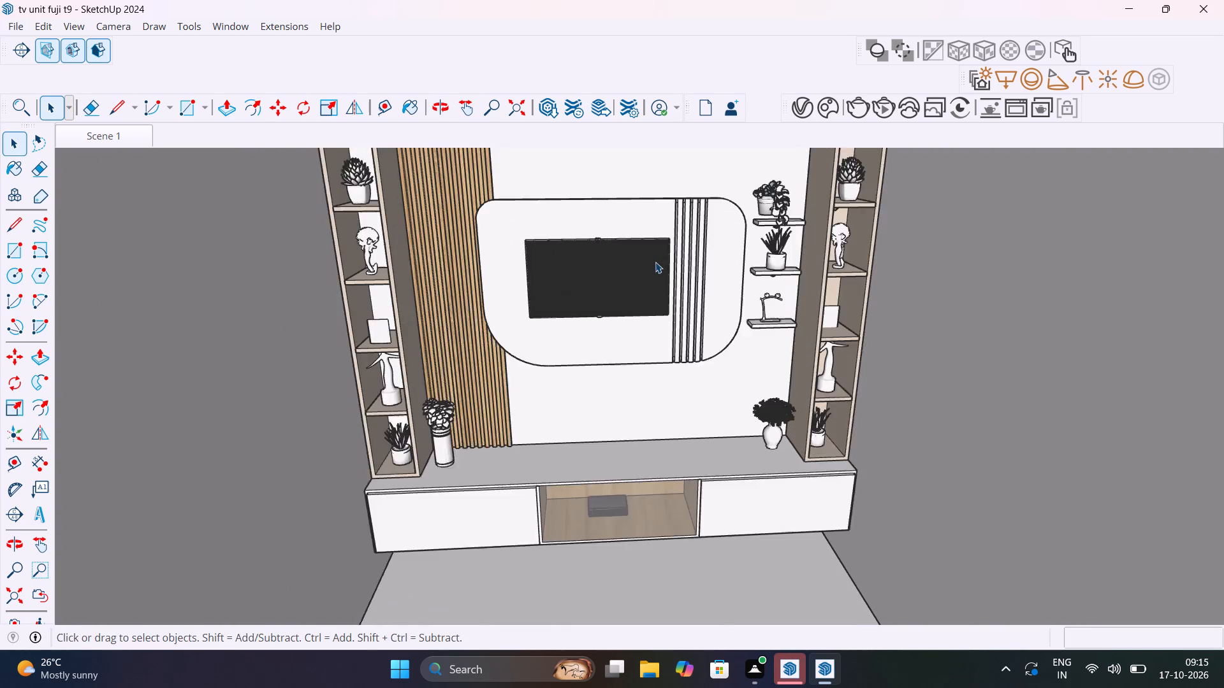
scroll(655, 262, "up", 9)
scroll(655, 262, "down", 10)
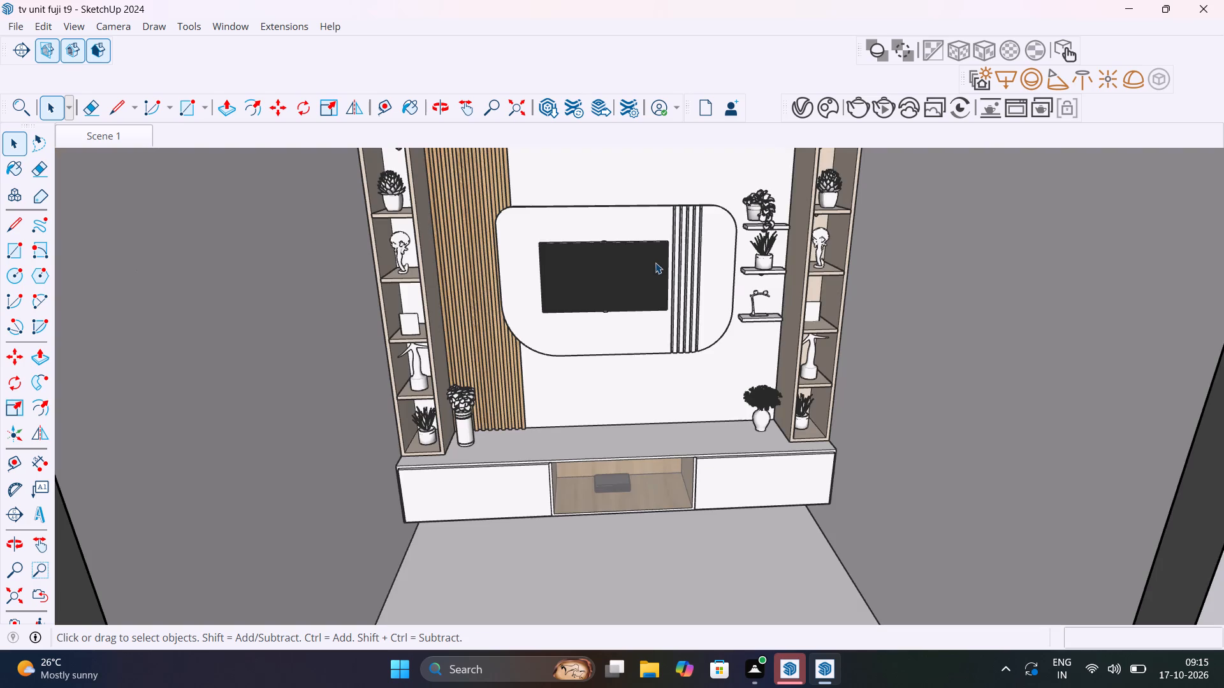
Restore the Scene 1 view and restart the V-Ray render so that it uses this view.
left_click(858, 110)
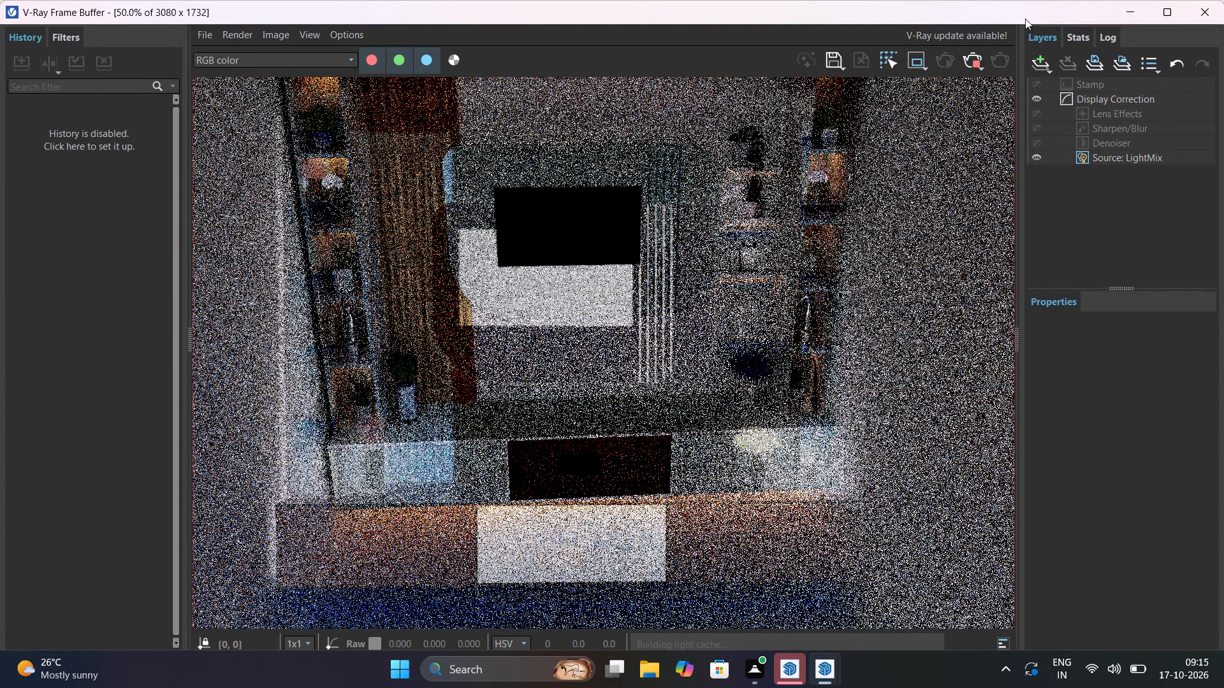
left_click_drag(1025, 17, 1046, 479)
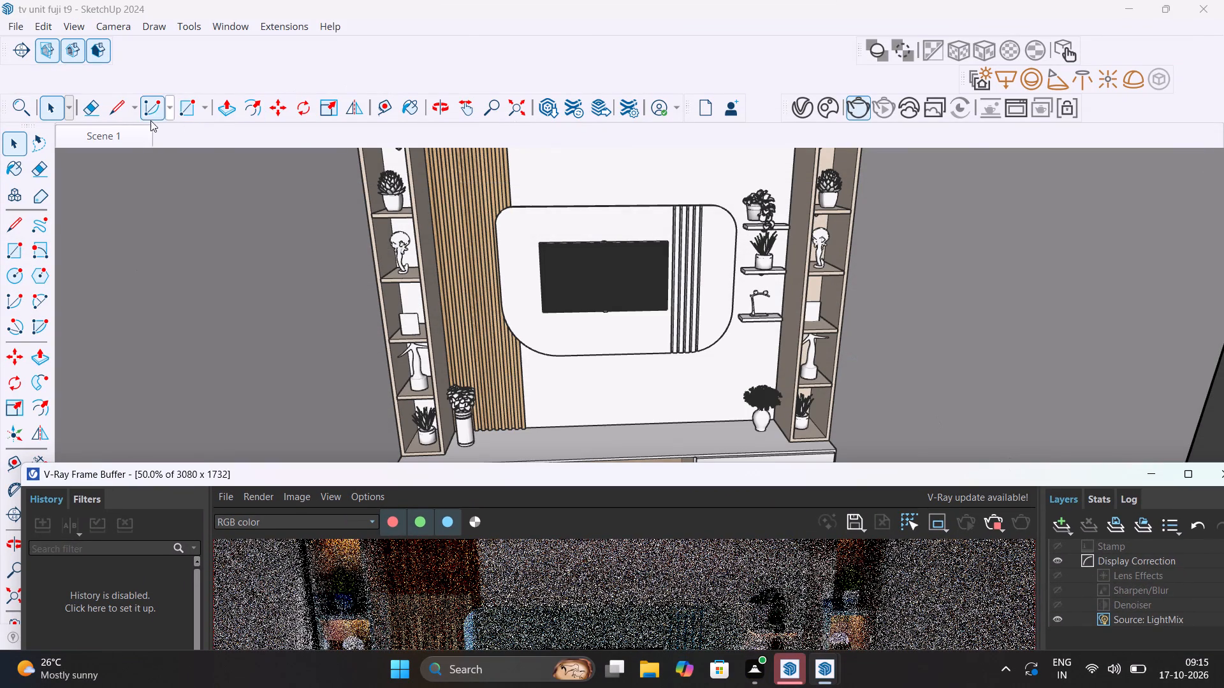
left_click(138, 129)
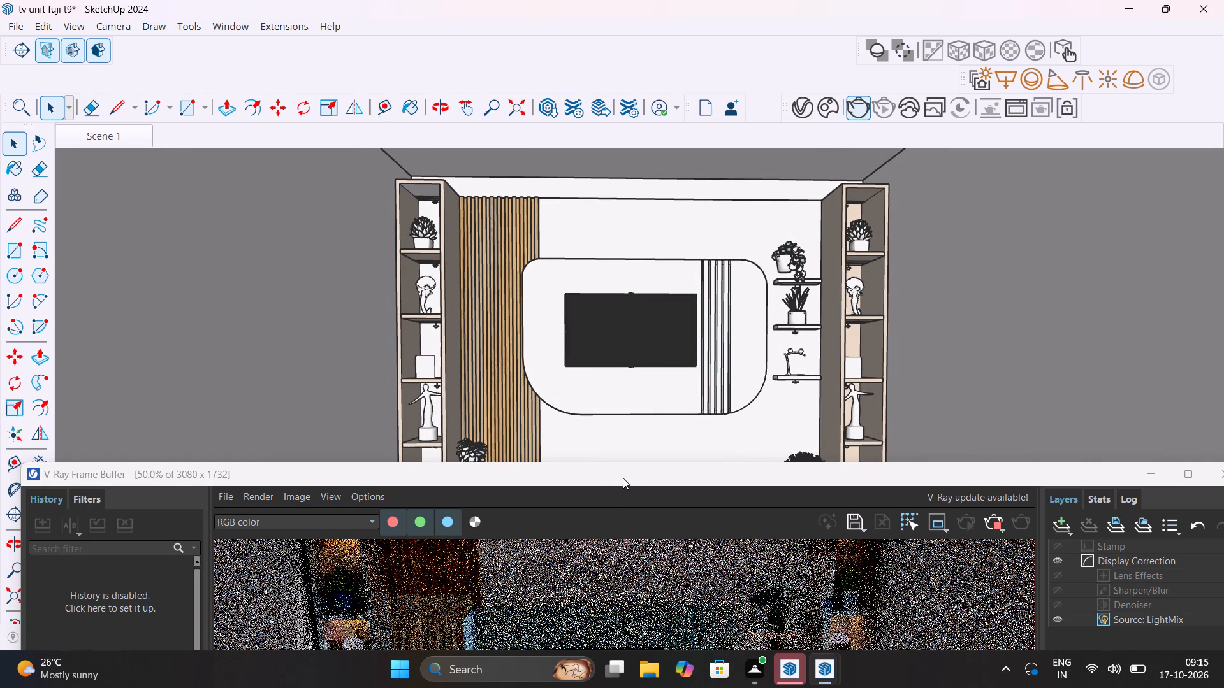
left_click_drag(623, 477, 597, 80)
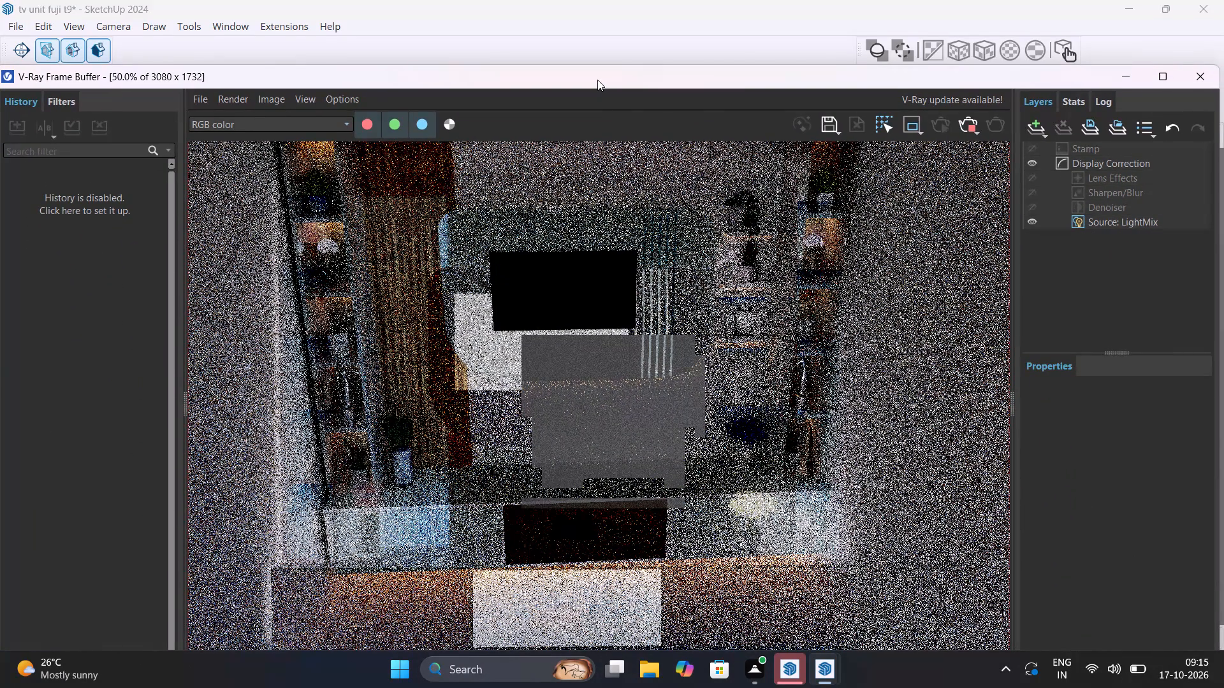
left_click(967, 124)
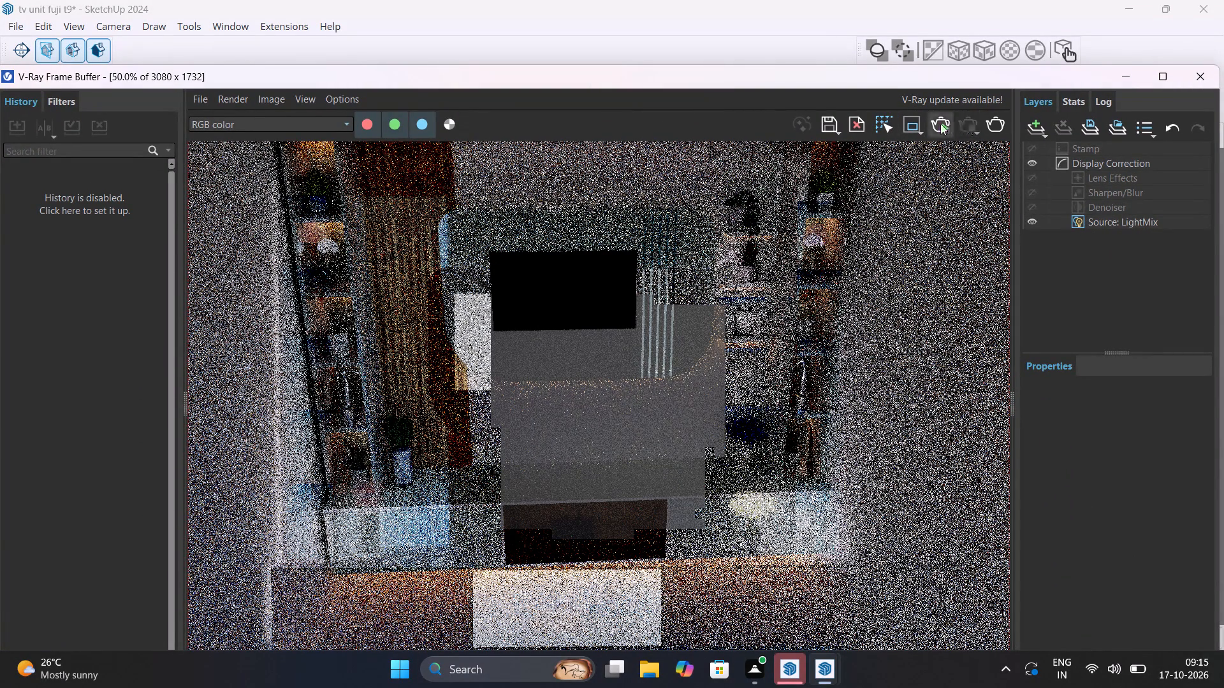
left_click(940, 124)
left_click_drag(841, 82, 841, 81)
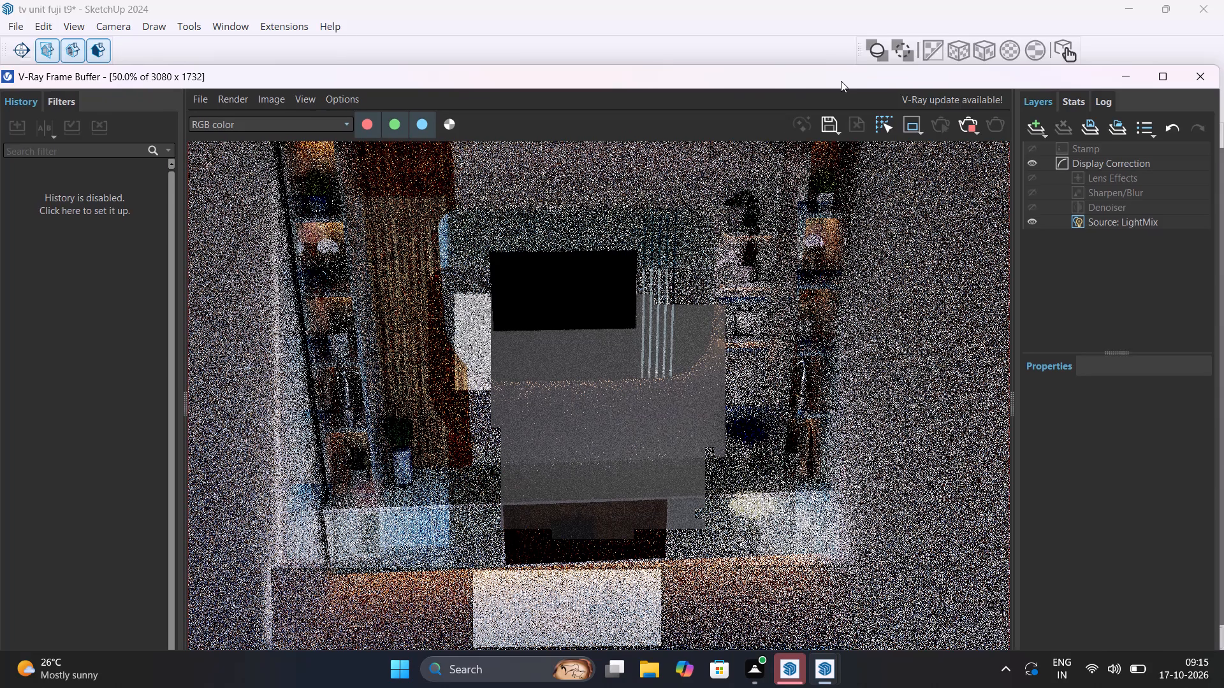
left_click_drag(841, 81, 821, 32)
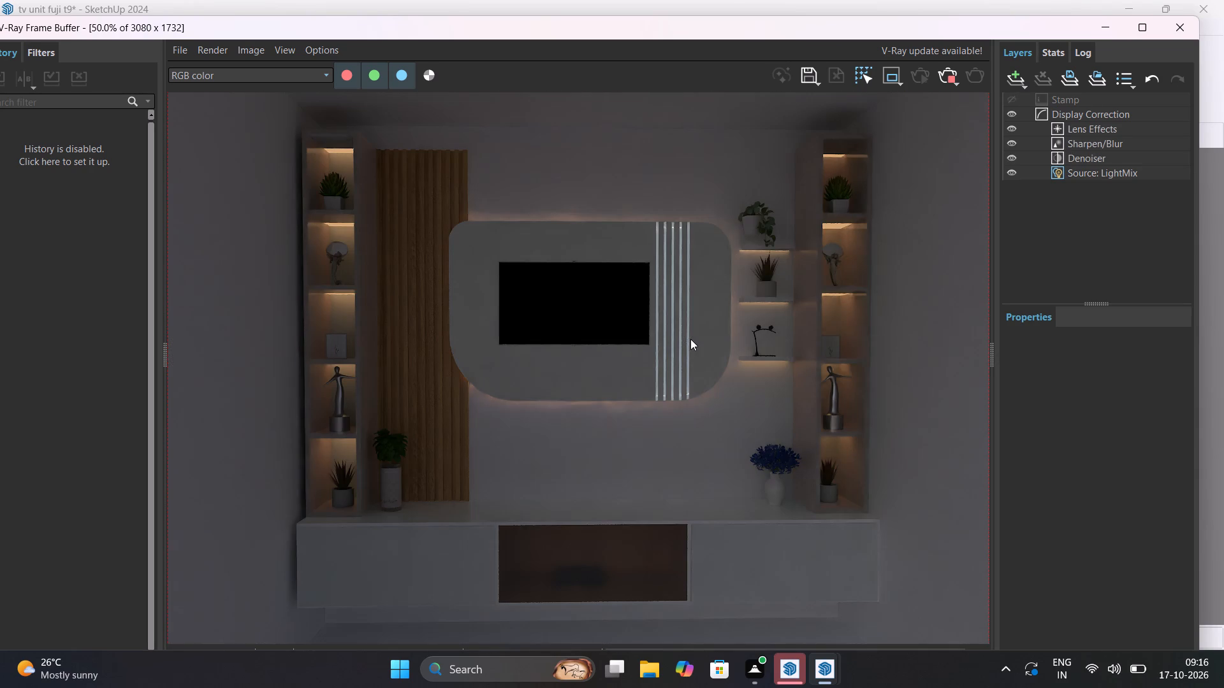
Raise the Display Correction exposure of the new render to 4.770.
left_click(1111, 117)
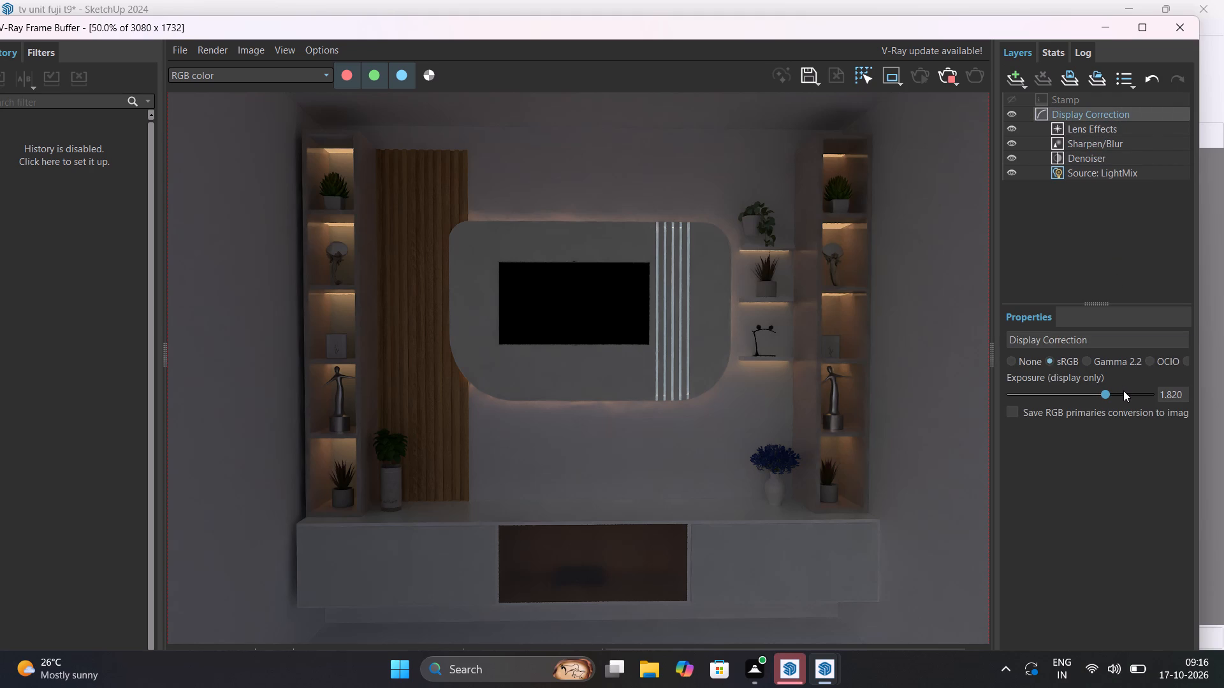
left_click(1123, 392)
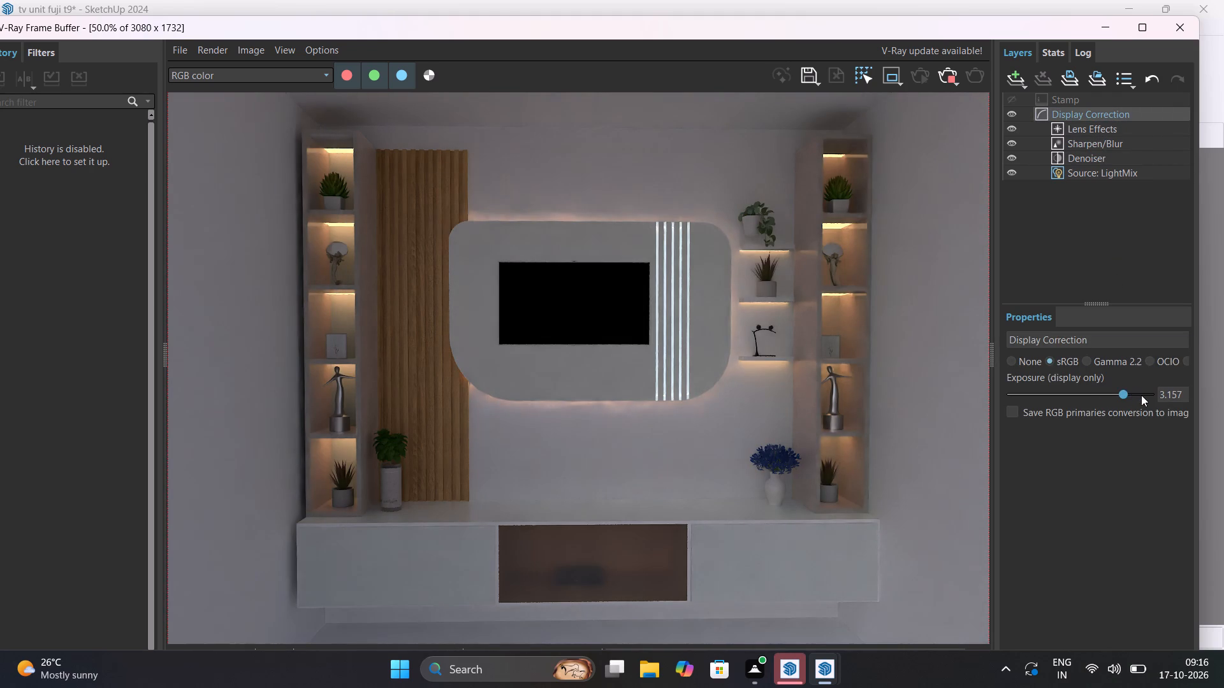
left_click(1141, 394)
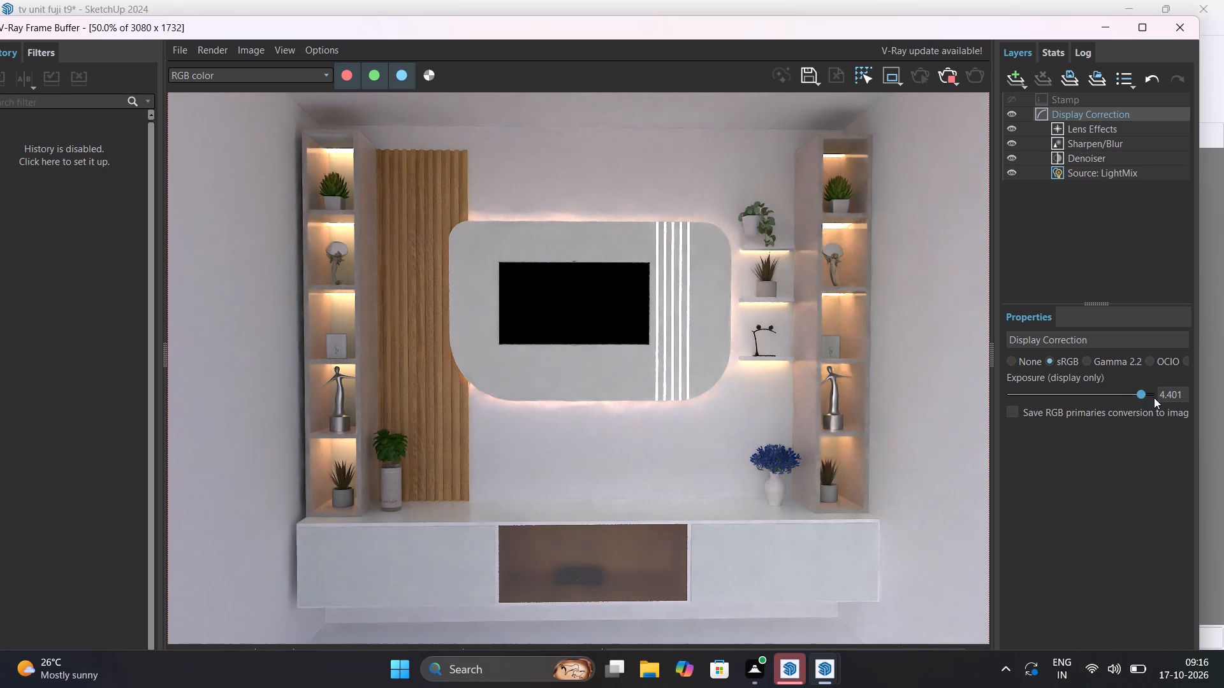
left_click(1151, 393)
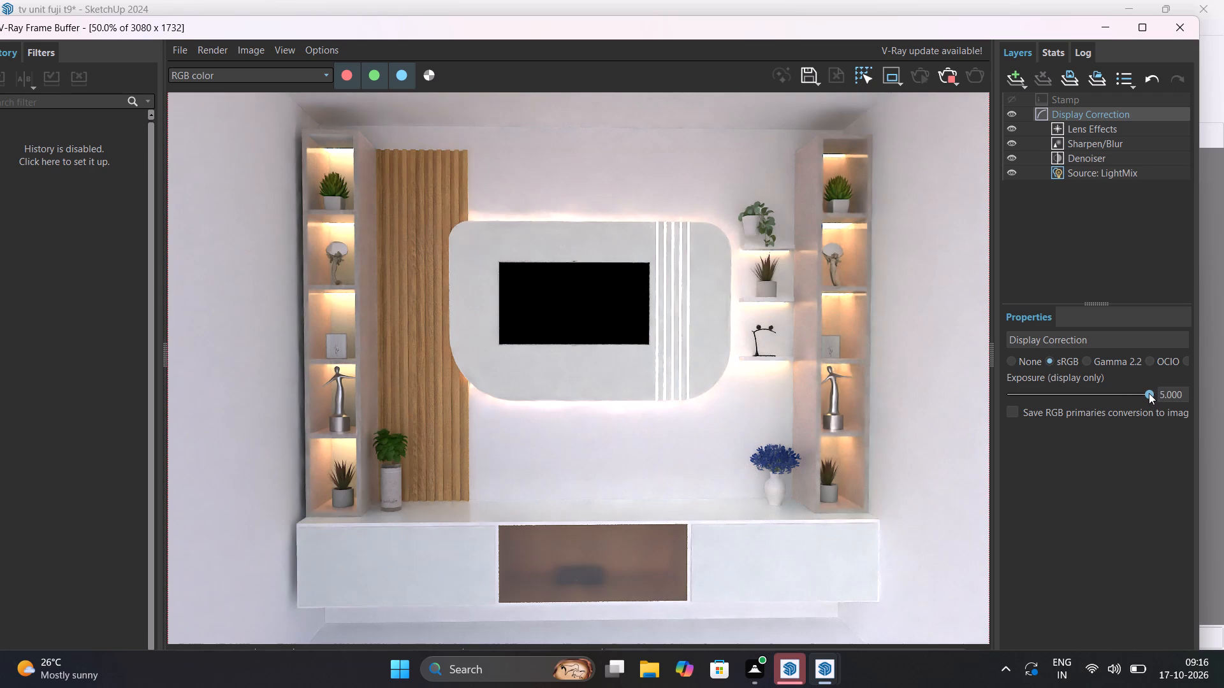
key("ctrl+z")
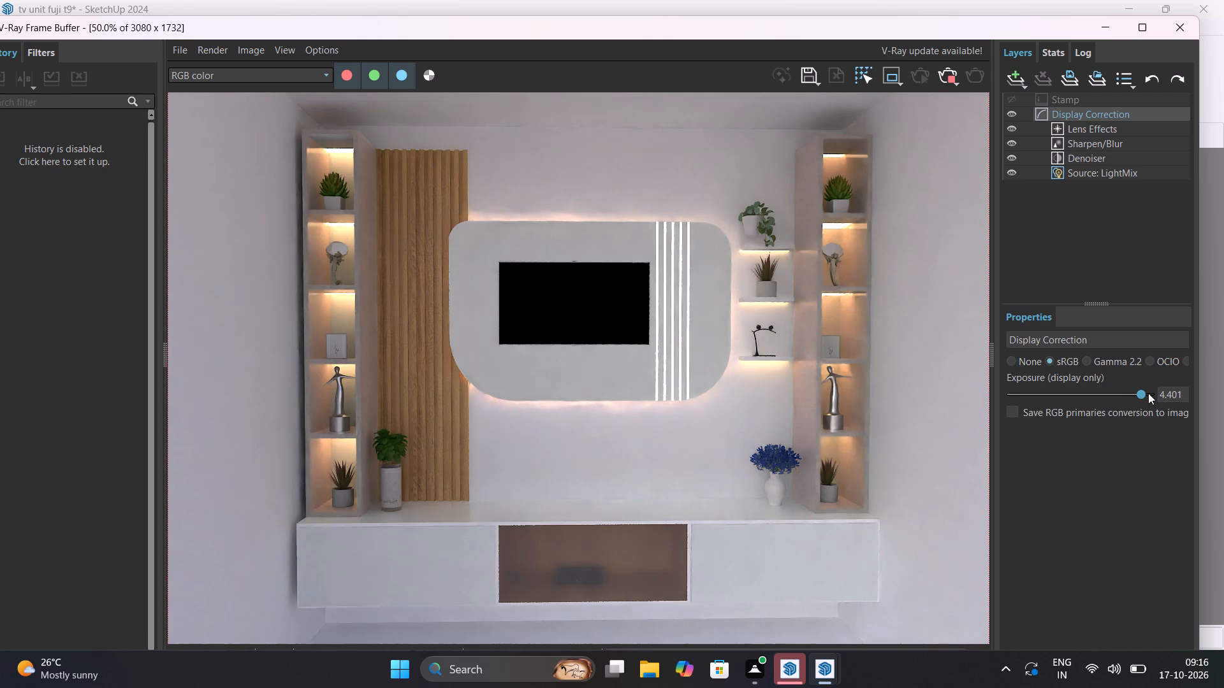
scroll(1148, 393, "up", 6)
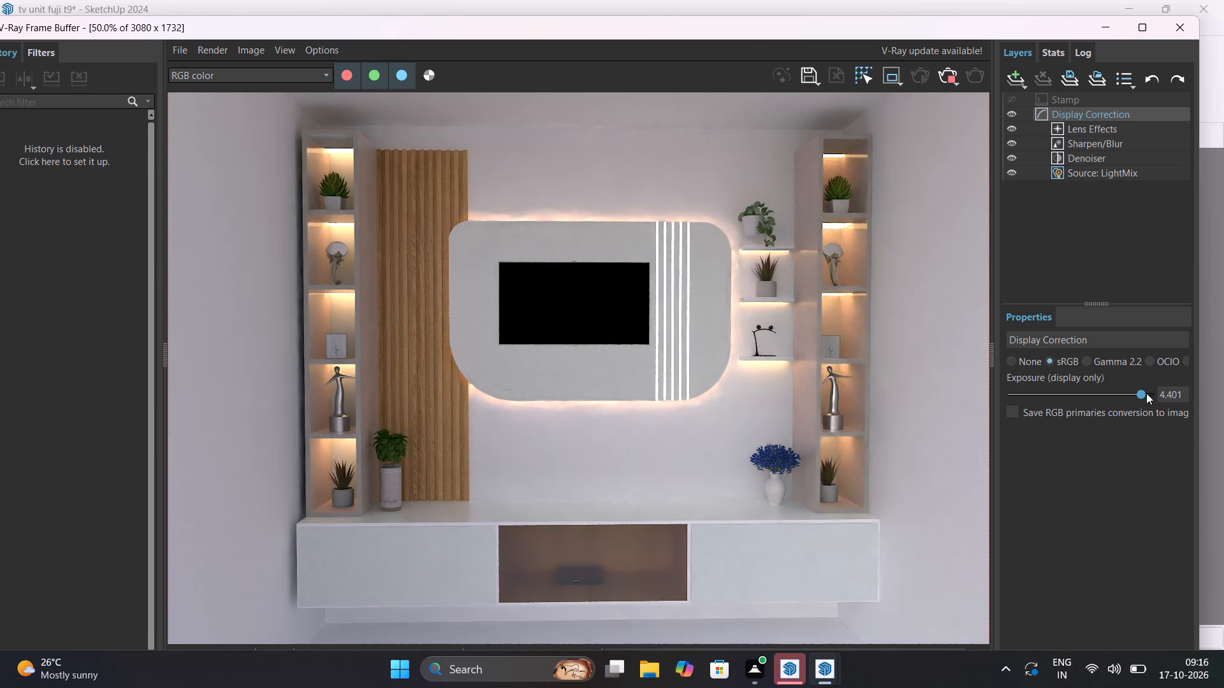
left_click(1146, 393)
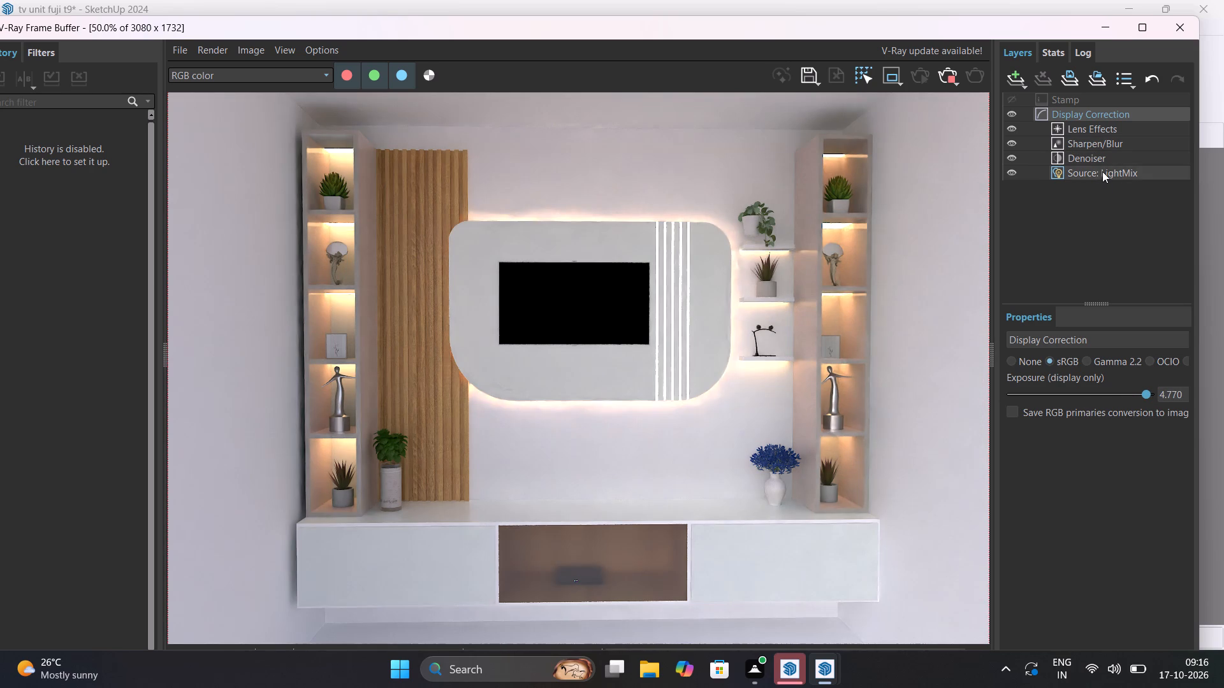
Disable the Lens Effects layer and the Sharpen/Blur calculation for the render.
left_click(1102, 129)
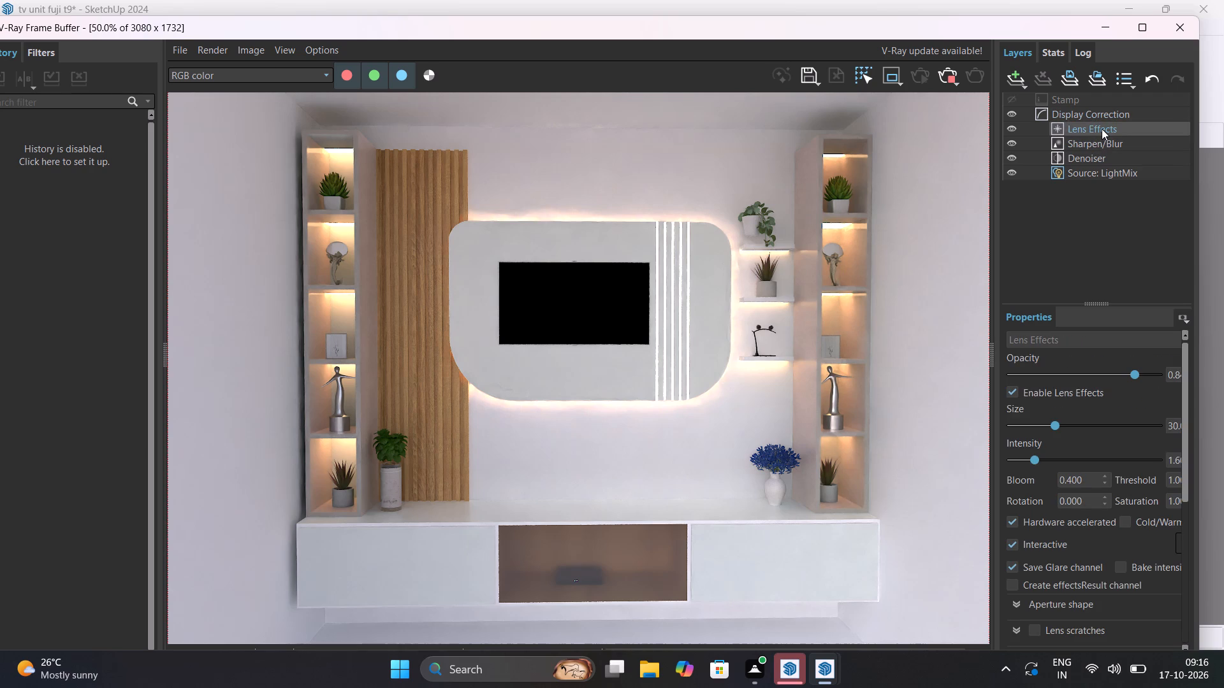
left_click(1013, 396)
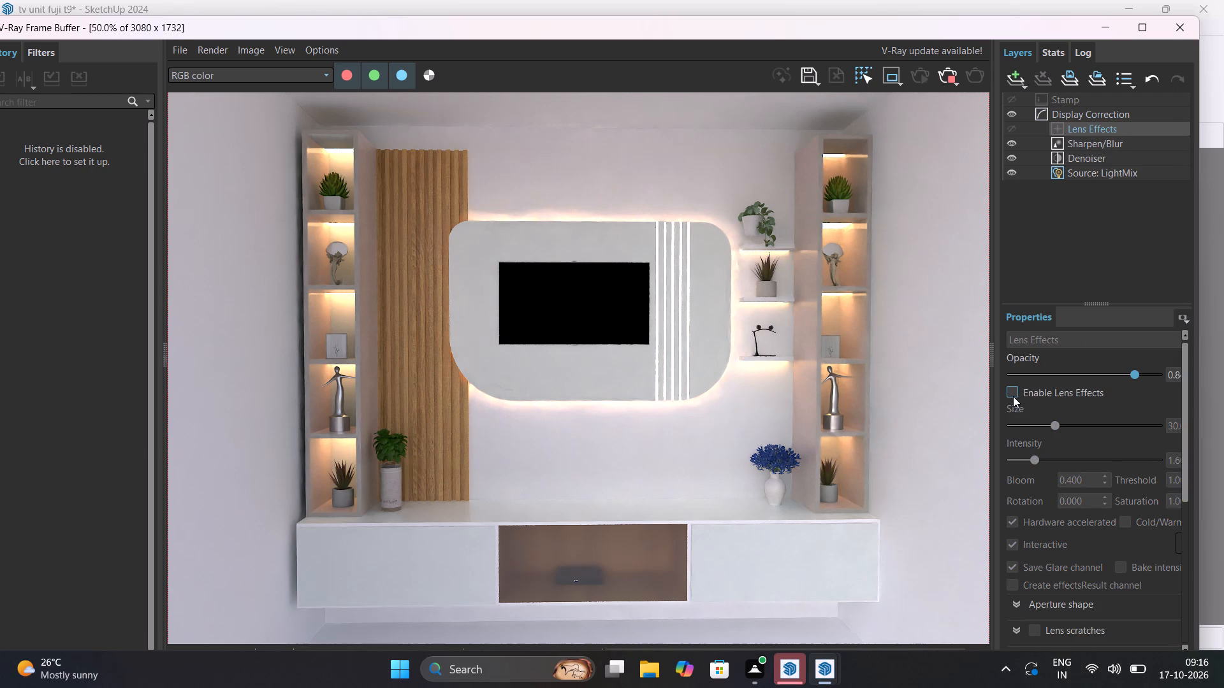
left_click(1078, 148)
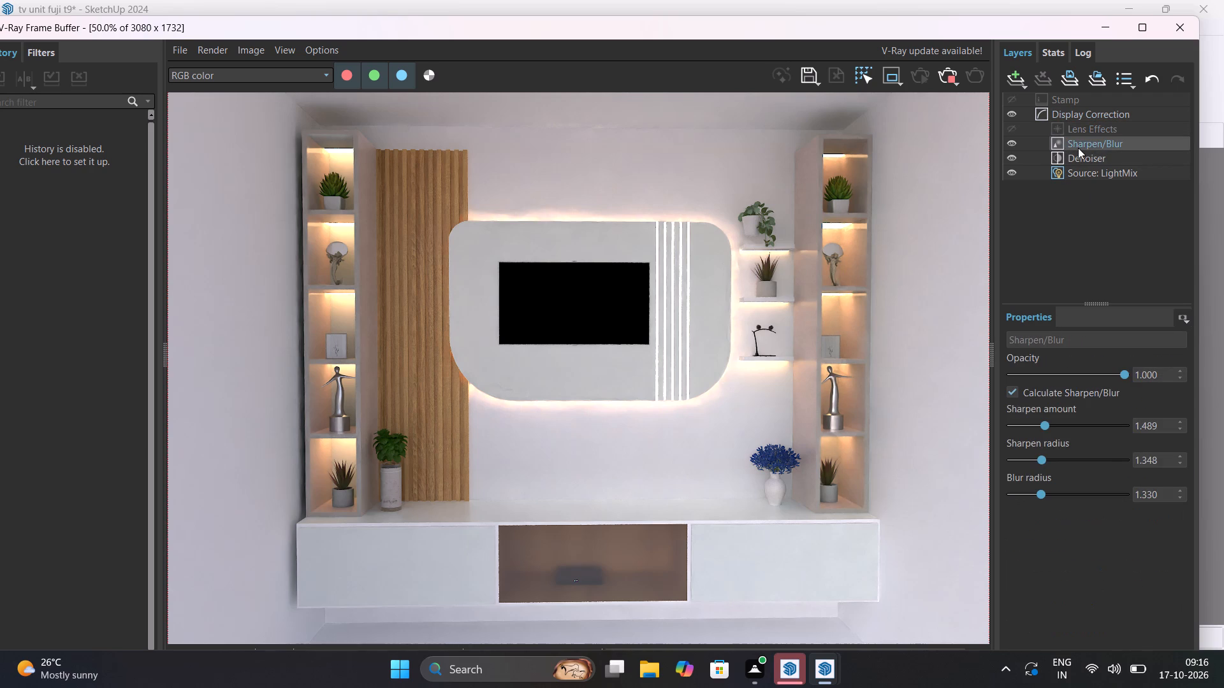
left_click(1011, 391)
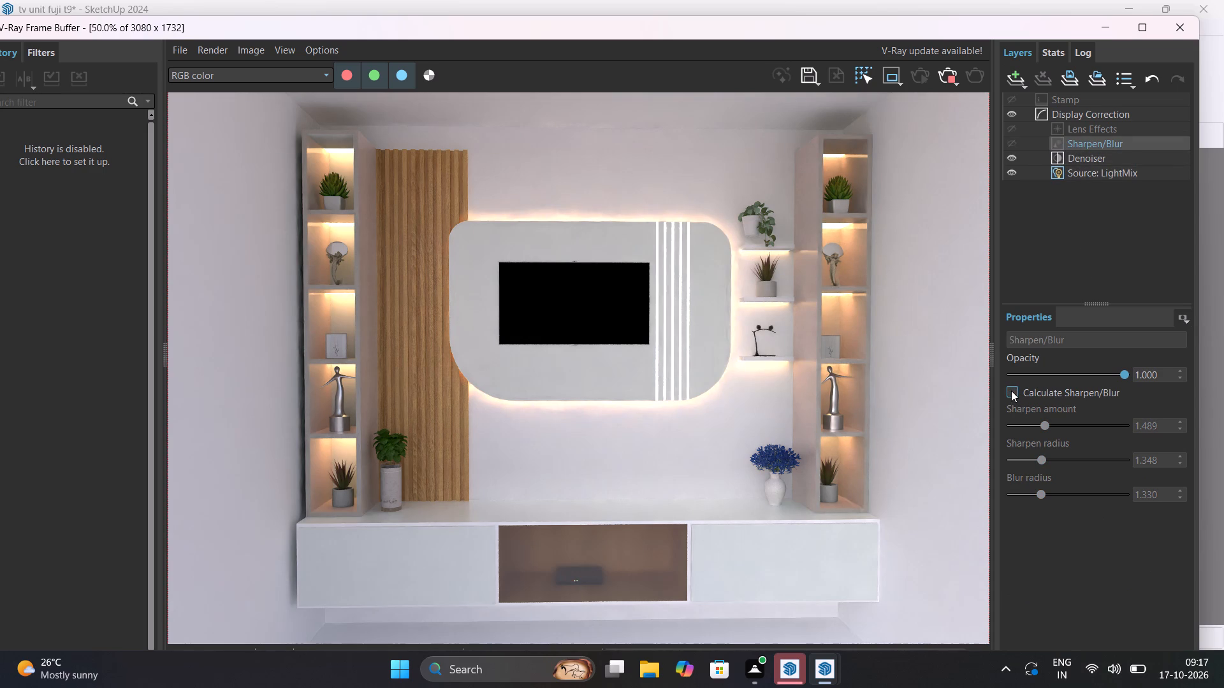
Try a denoiser opacity of 0.893, restore it to 1.000 and update the denoiser.
left_click(1077, 158)
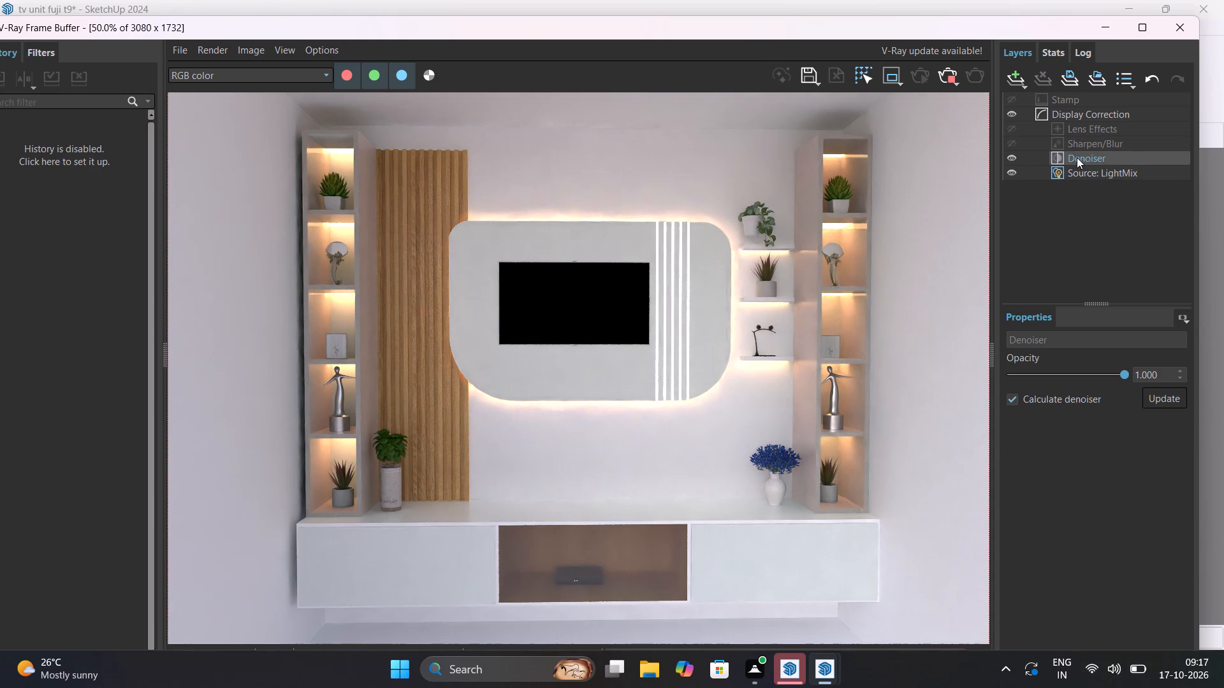
left_click(1112, 373)
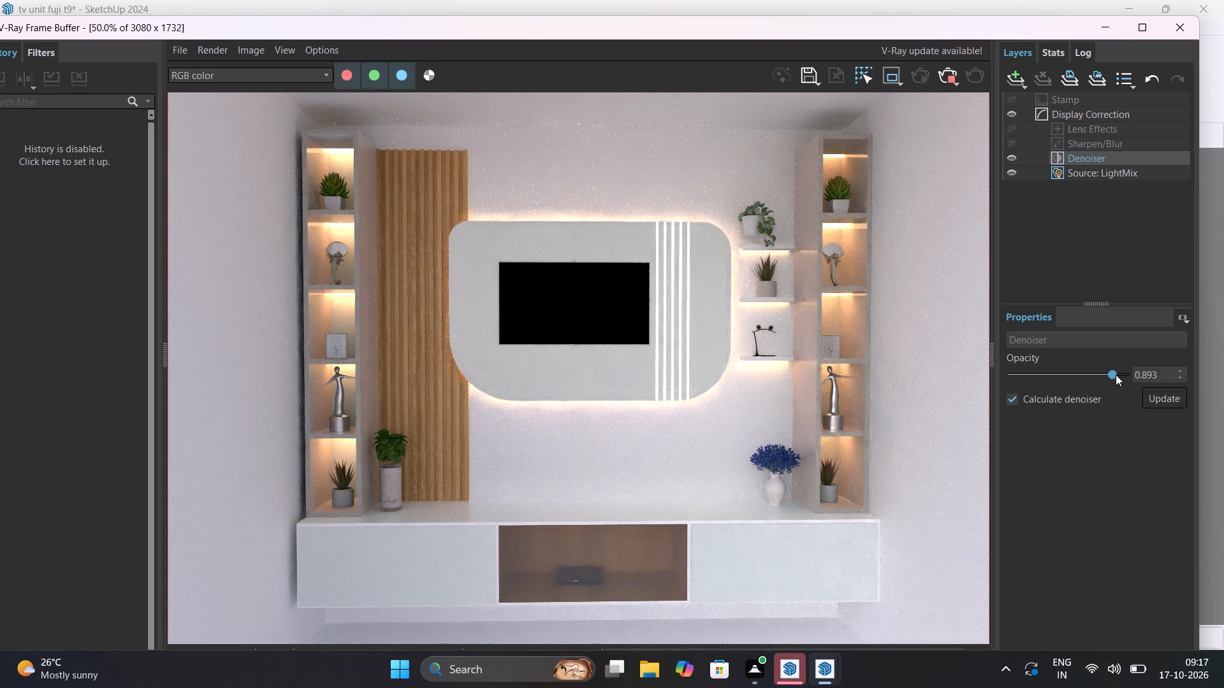
left_click_drag(1118, 376, 1141, 375)
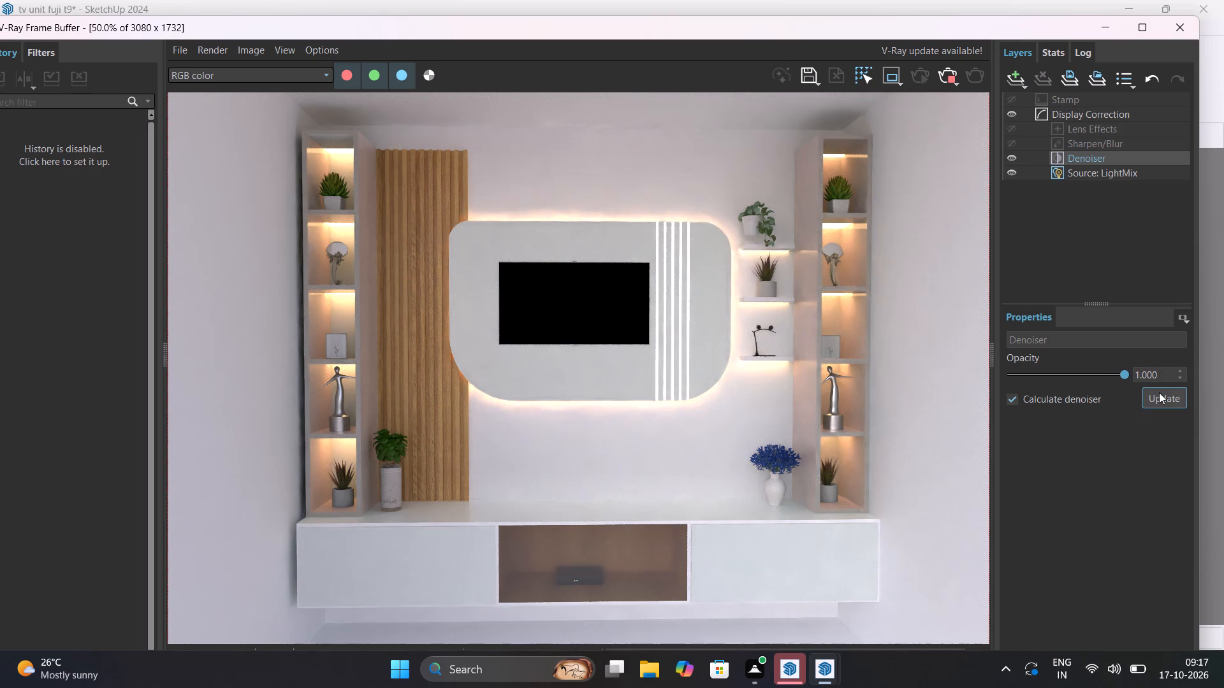
left_click(1161, 394)
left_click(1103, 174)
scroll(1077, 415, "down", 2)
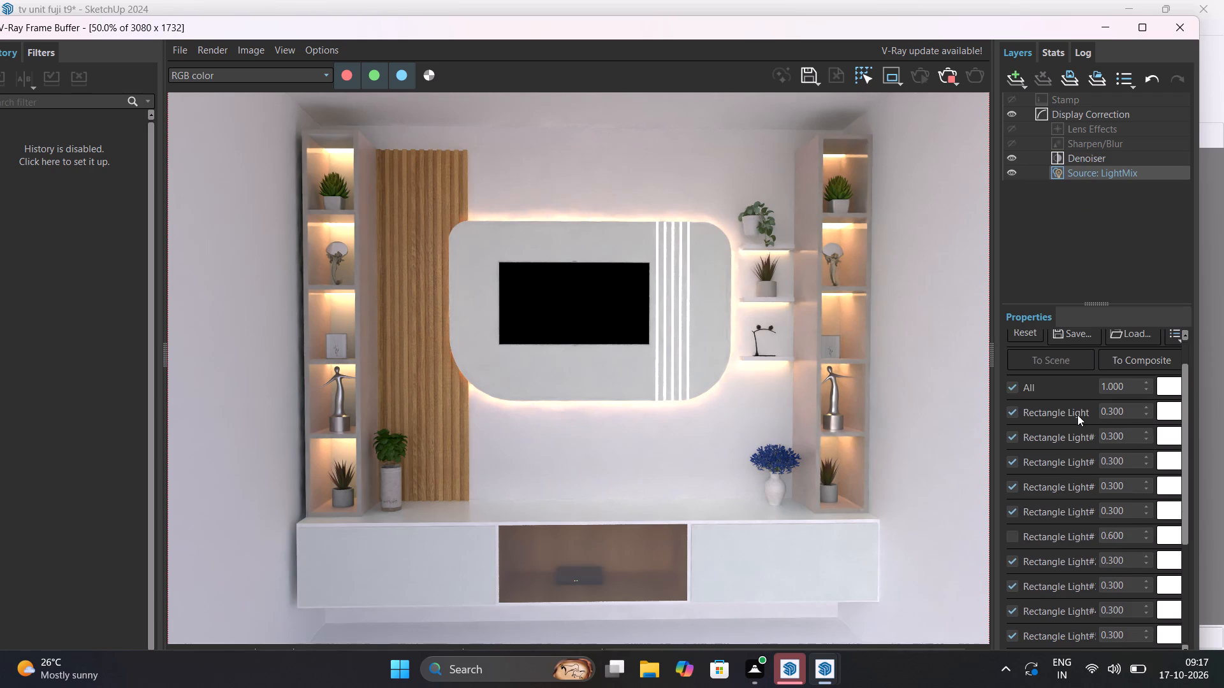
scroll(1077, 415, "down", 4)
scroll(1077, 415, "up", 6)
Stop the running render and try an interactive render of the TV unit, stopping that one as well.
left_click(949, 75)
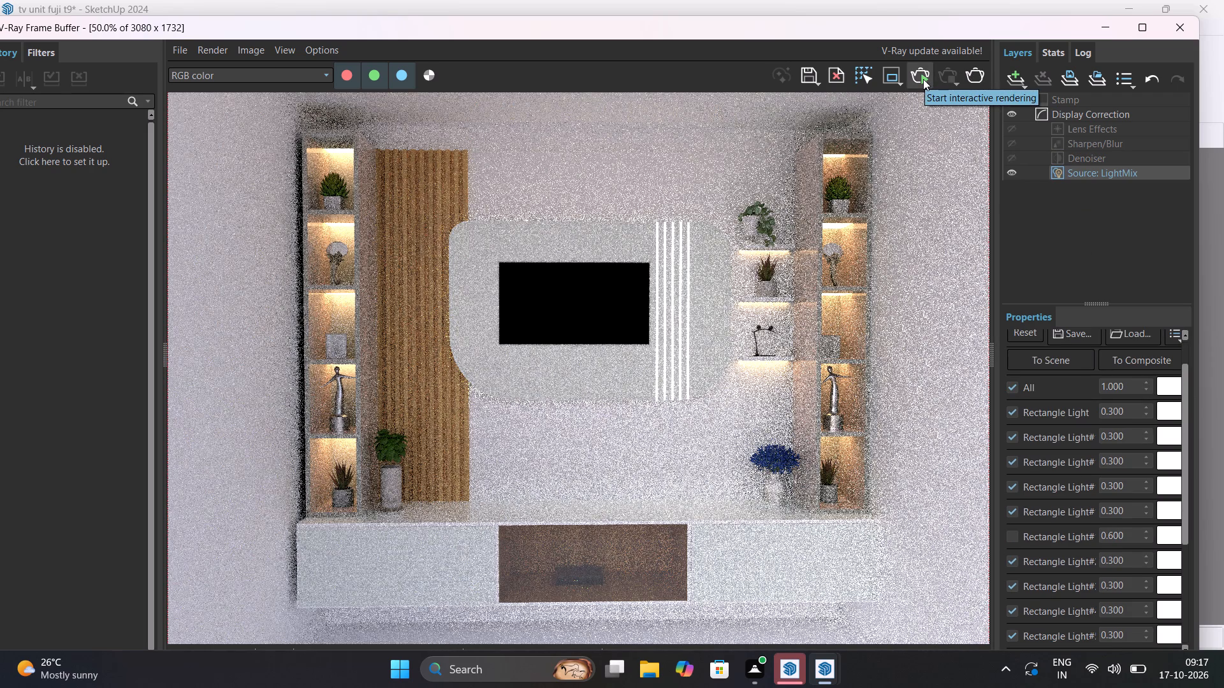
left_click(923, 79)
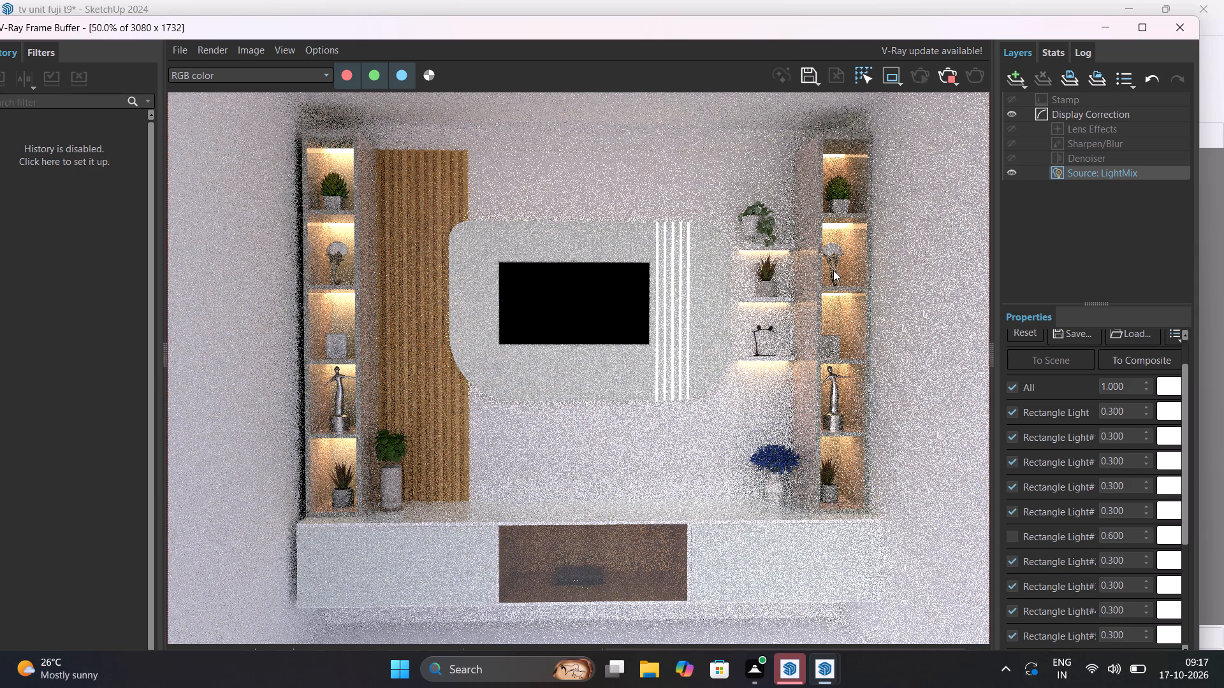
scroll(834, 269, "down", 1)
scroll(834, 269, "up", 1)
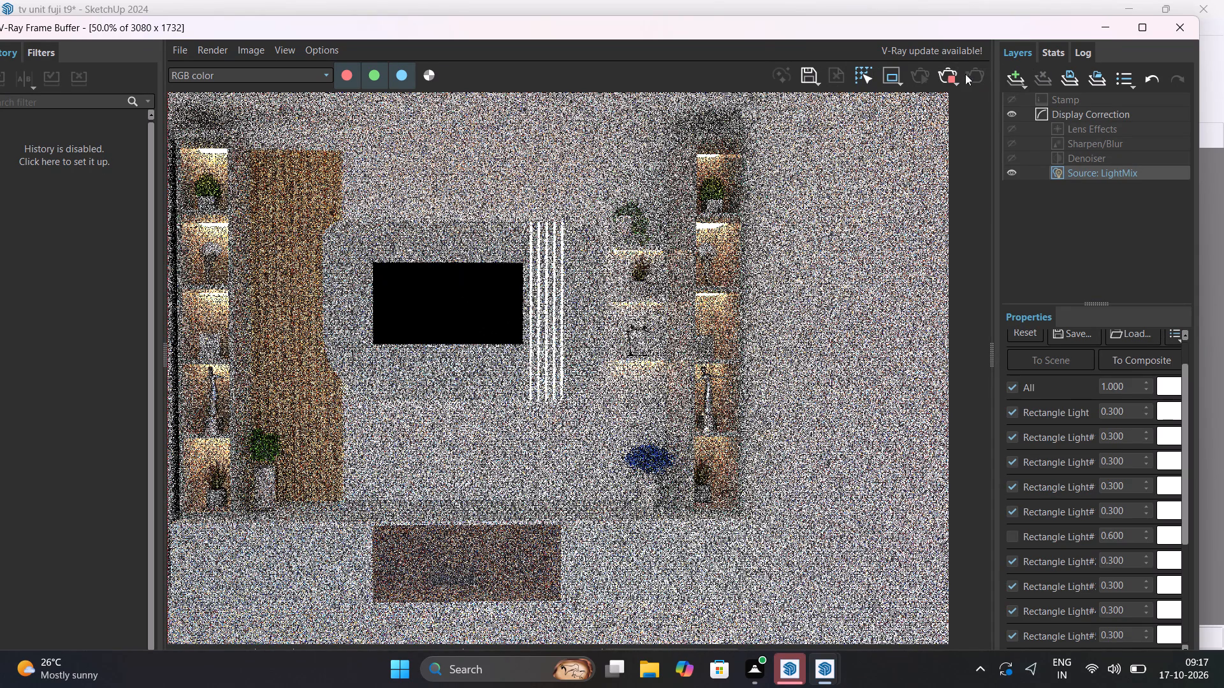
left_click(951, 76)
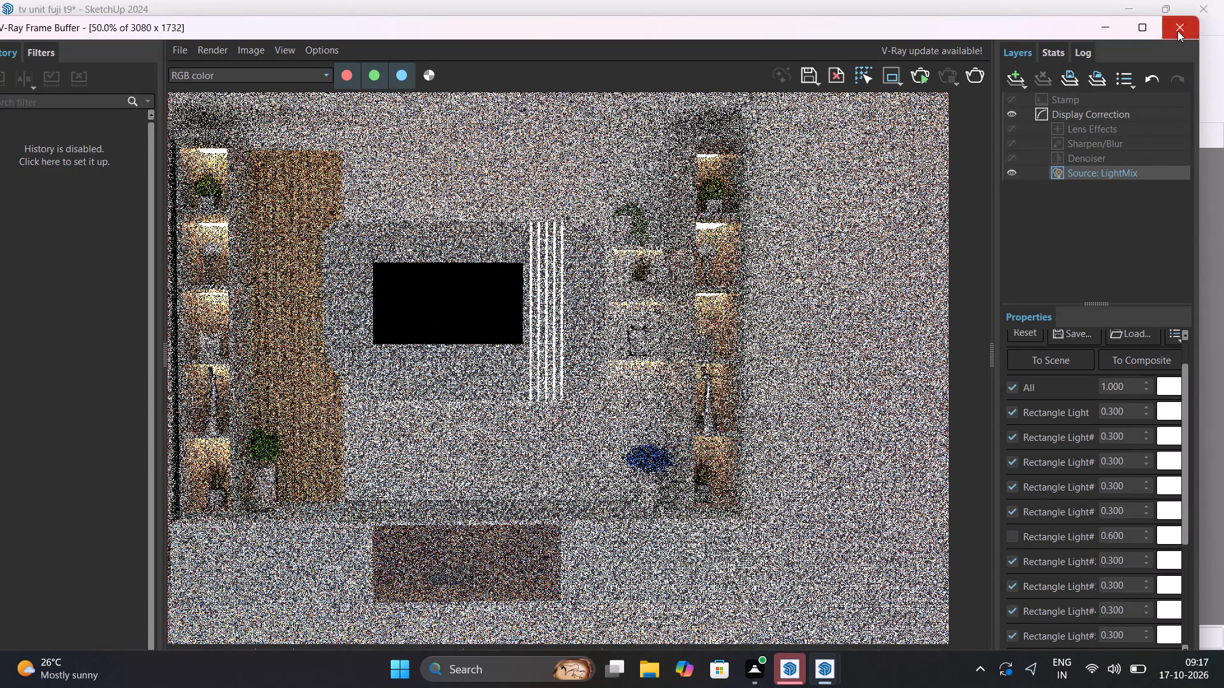
Close the frame buffer, restore the Scene 1 view and start a new V-Ray render from it.
left_click(1177, 31)
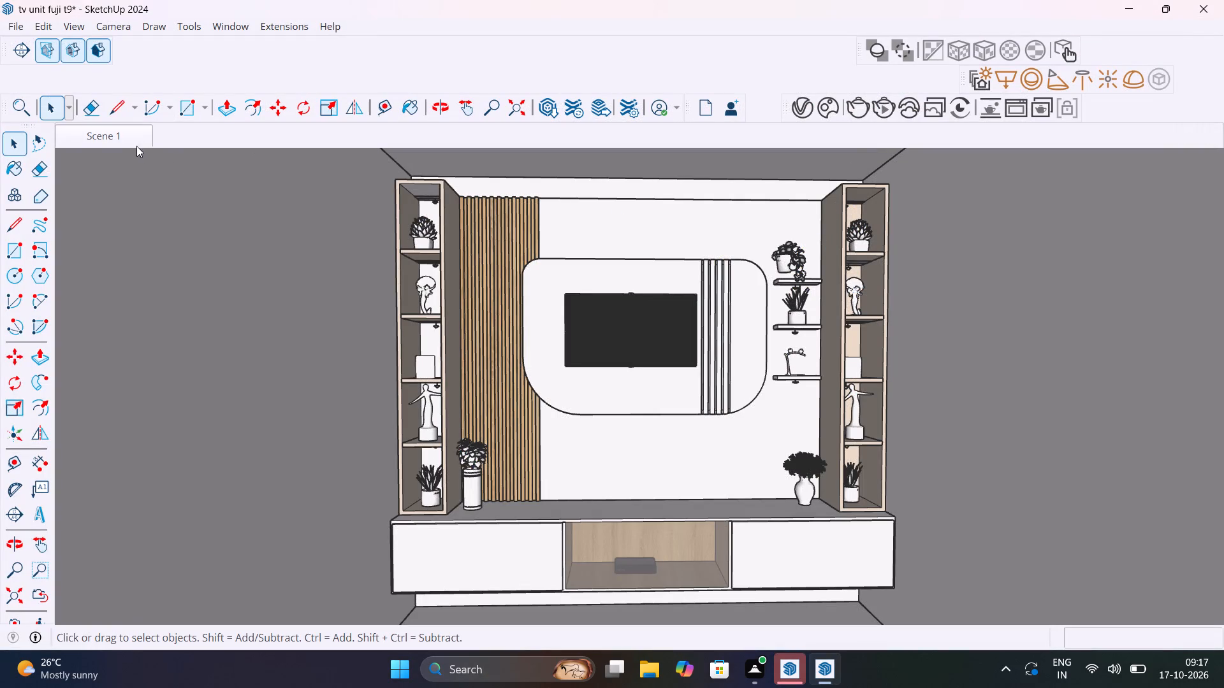
left_click(135, 138)
left_click(859, 104)
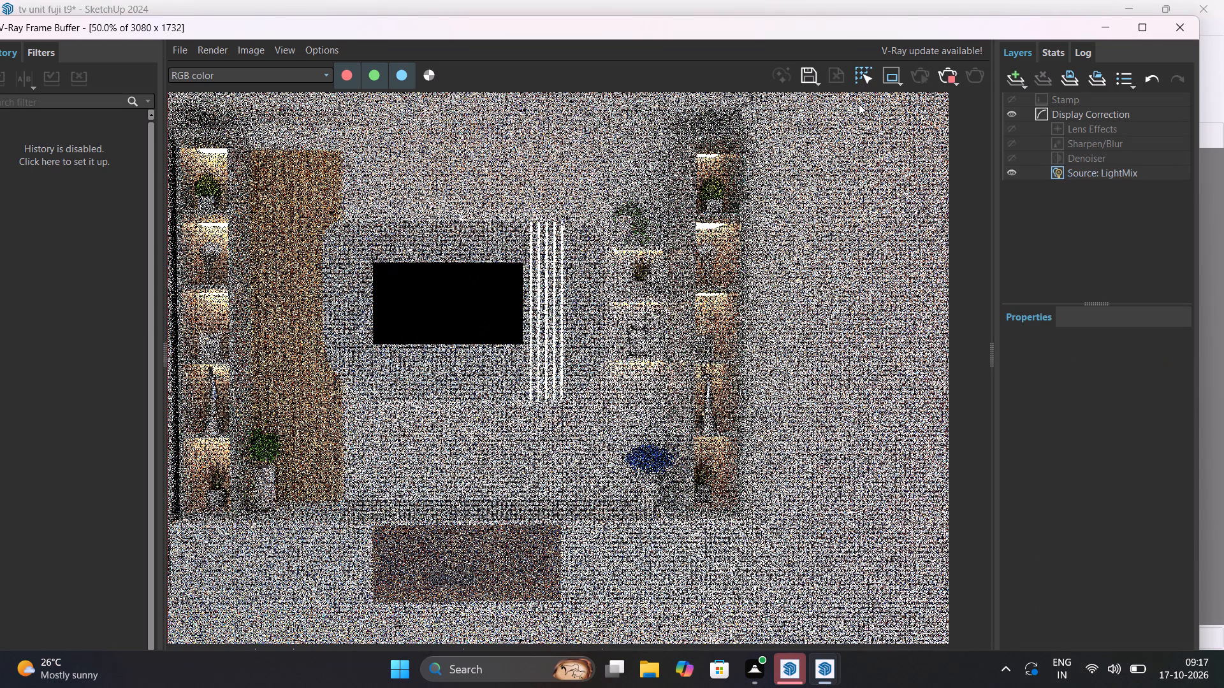
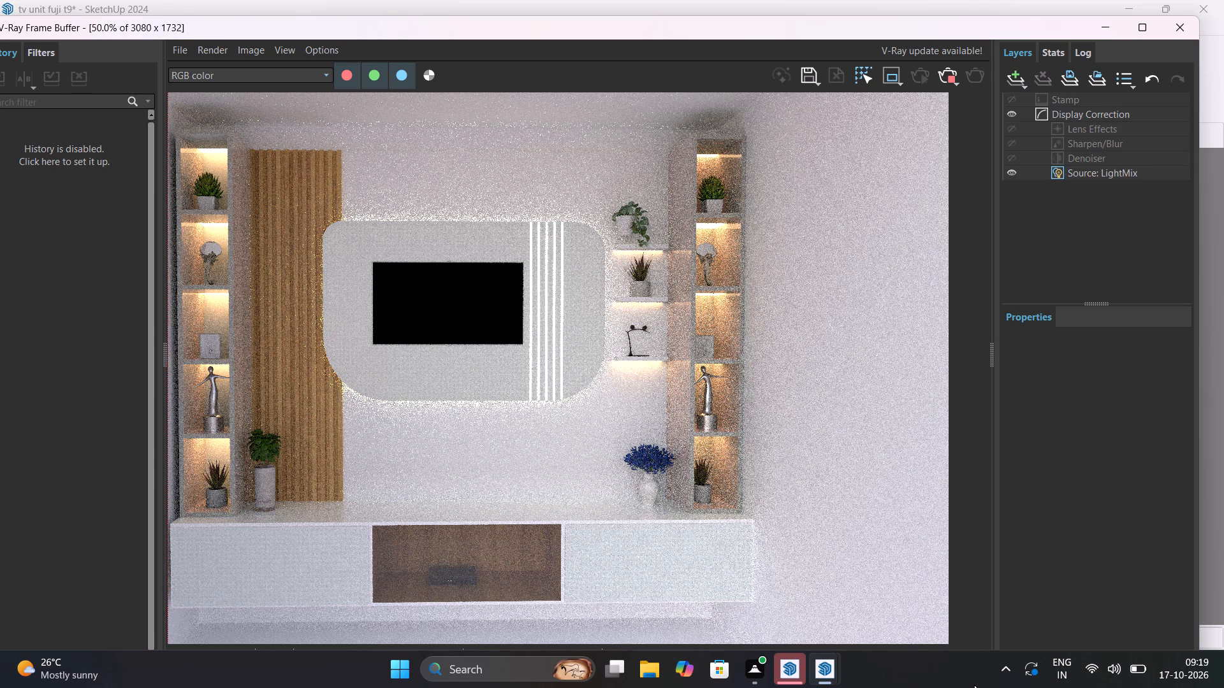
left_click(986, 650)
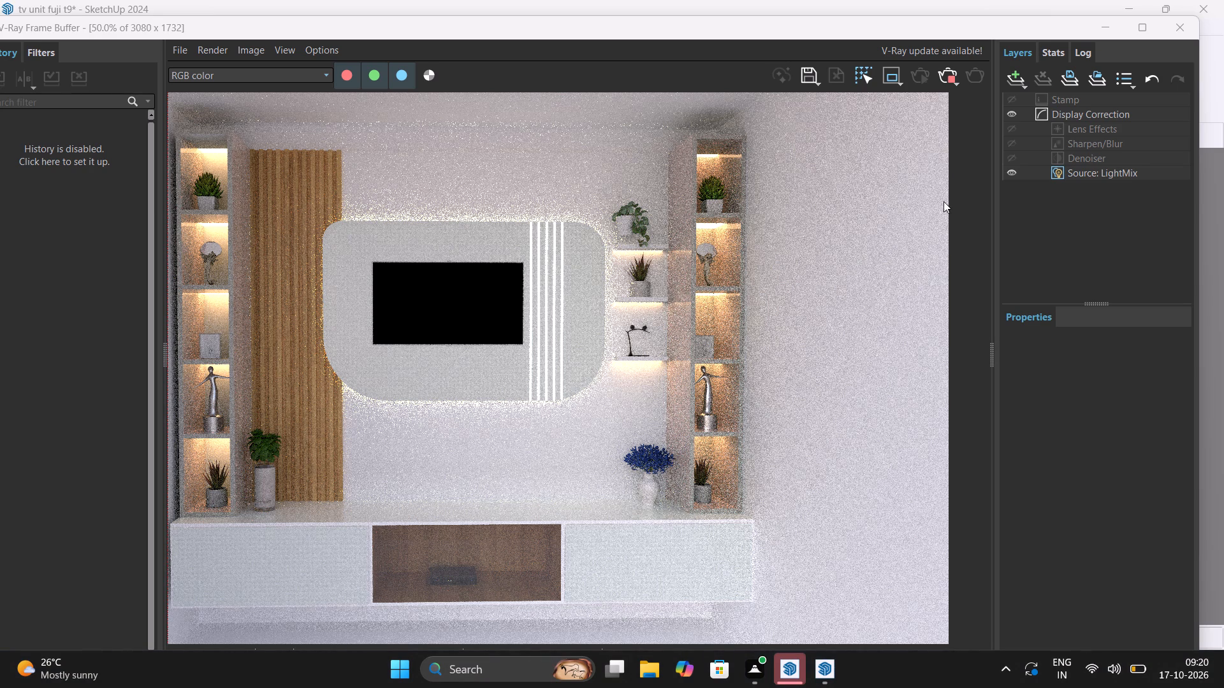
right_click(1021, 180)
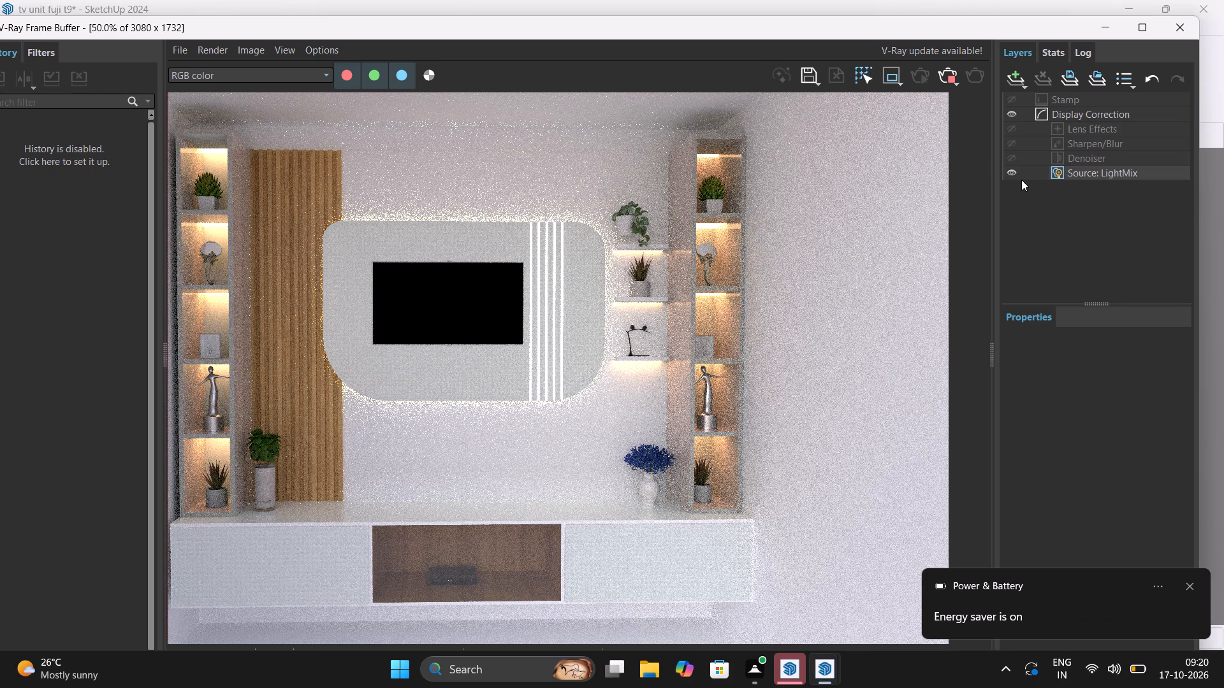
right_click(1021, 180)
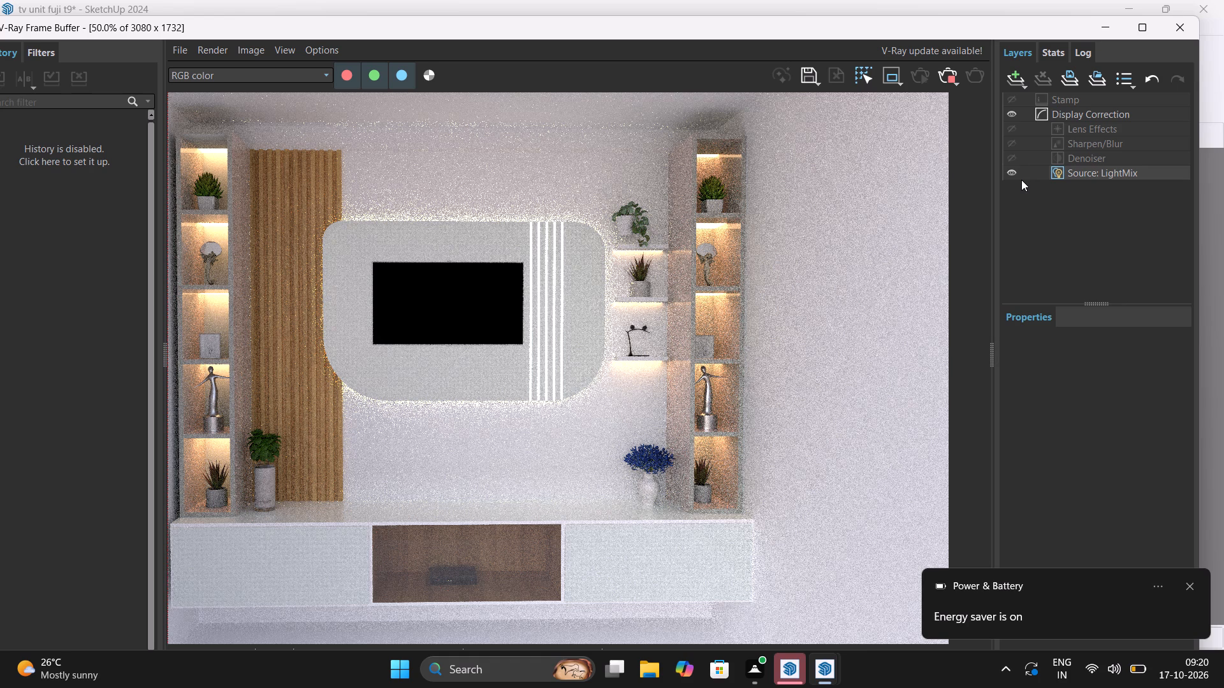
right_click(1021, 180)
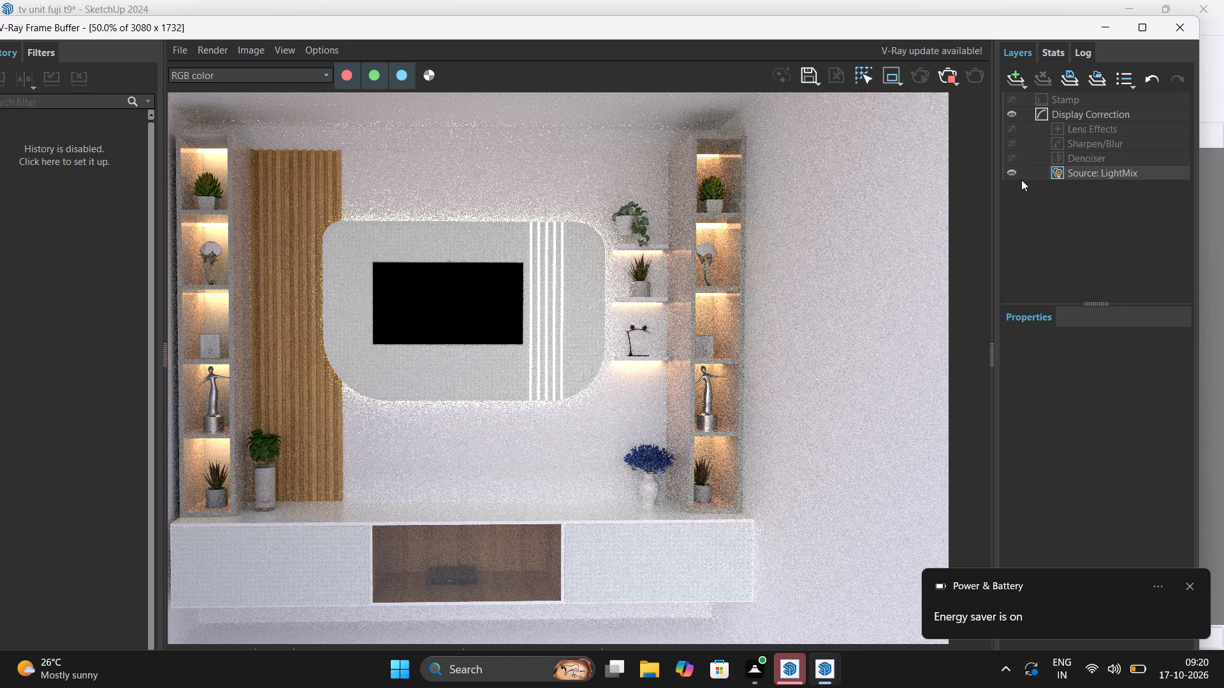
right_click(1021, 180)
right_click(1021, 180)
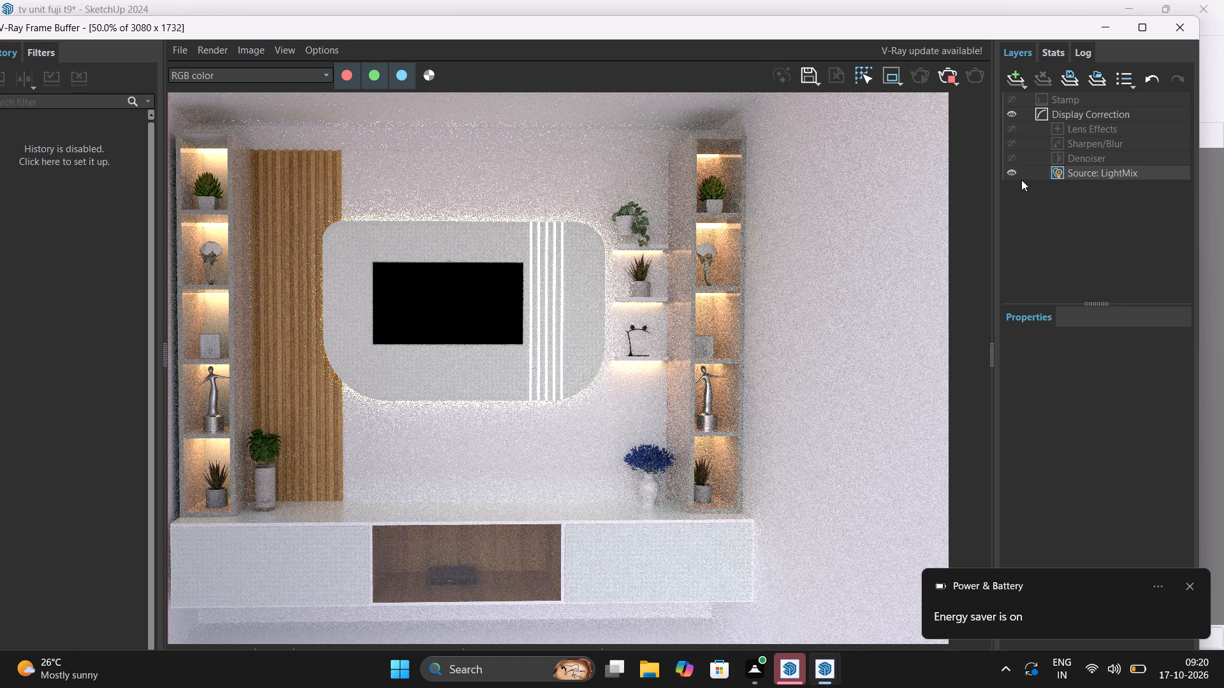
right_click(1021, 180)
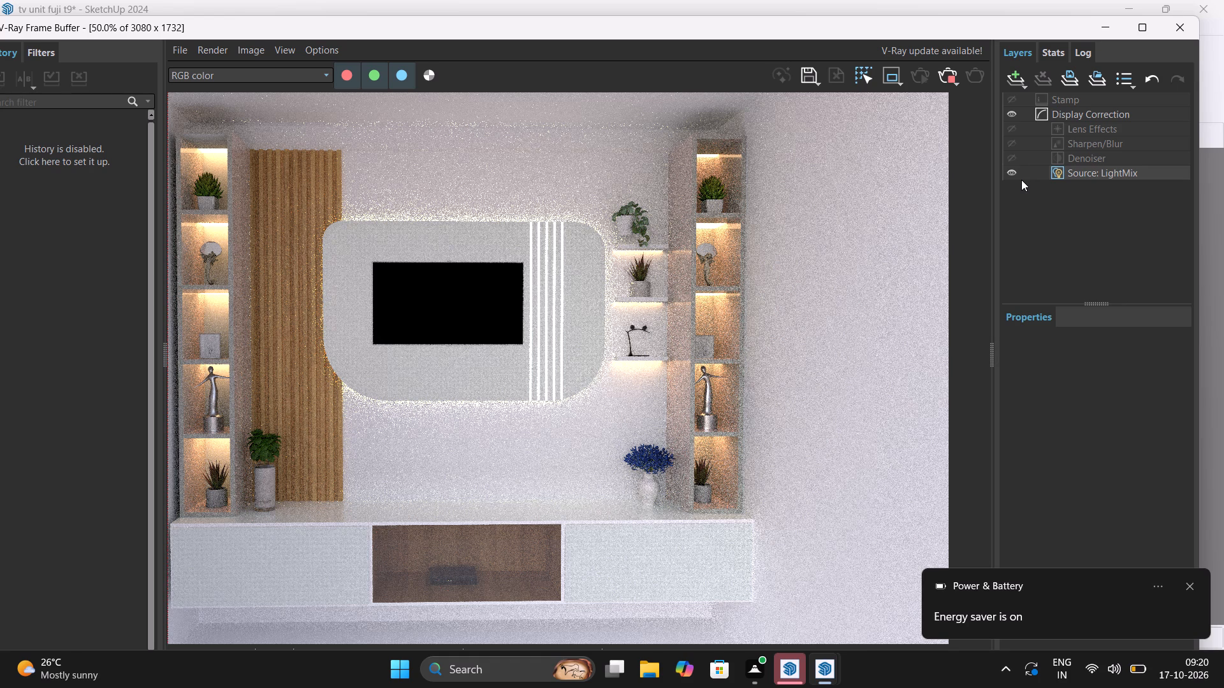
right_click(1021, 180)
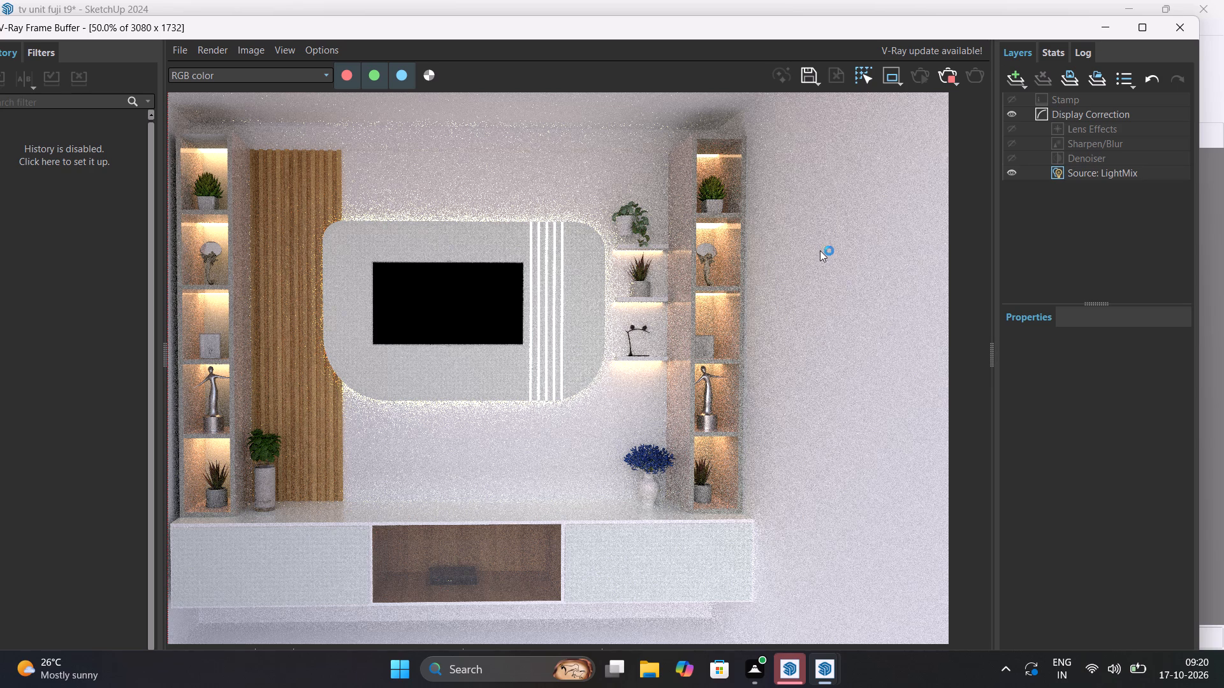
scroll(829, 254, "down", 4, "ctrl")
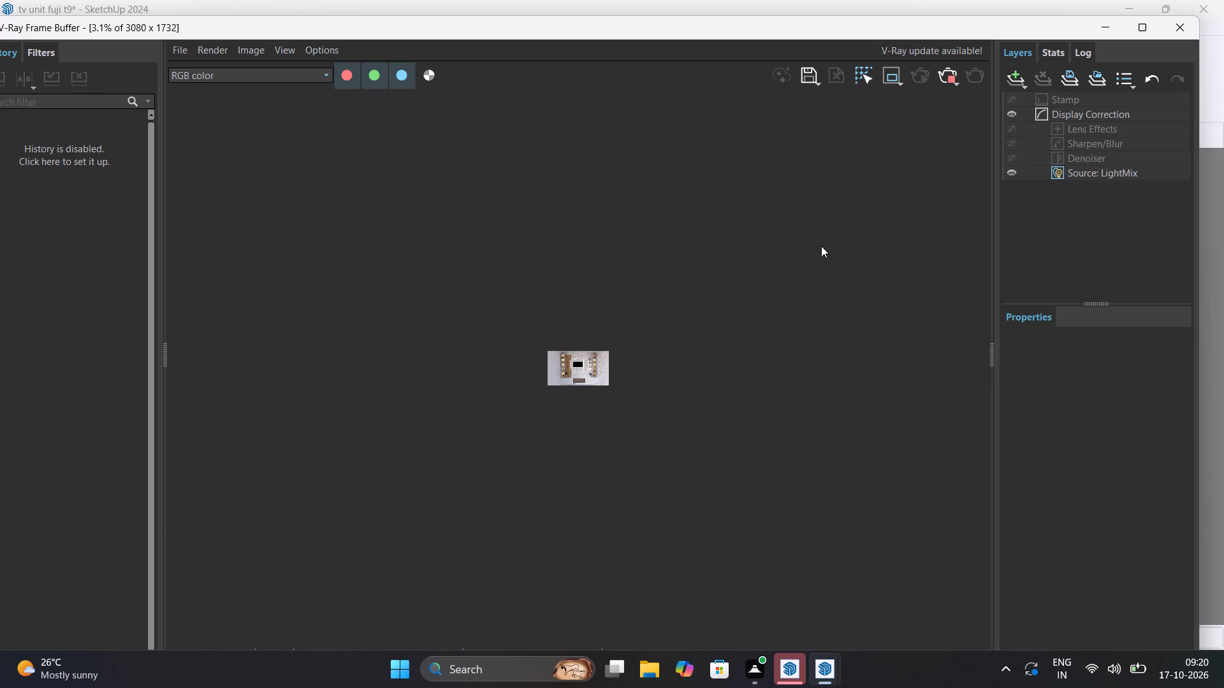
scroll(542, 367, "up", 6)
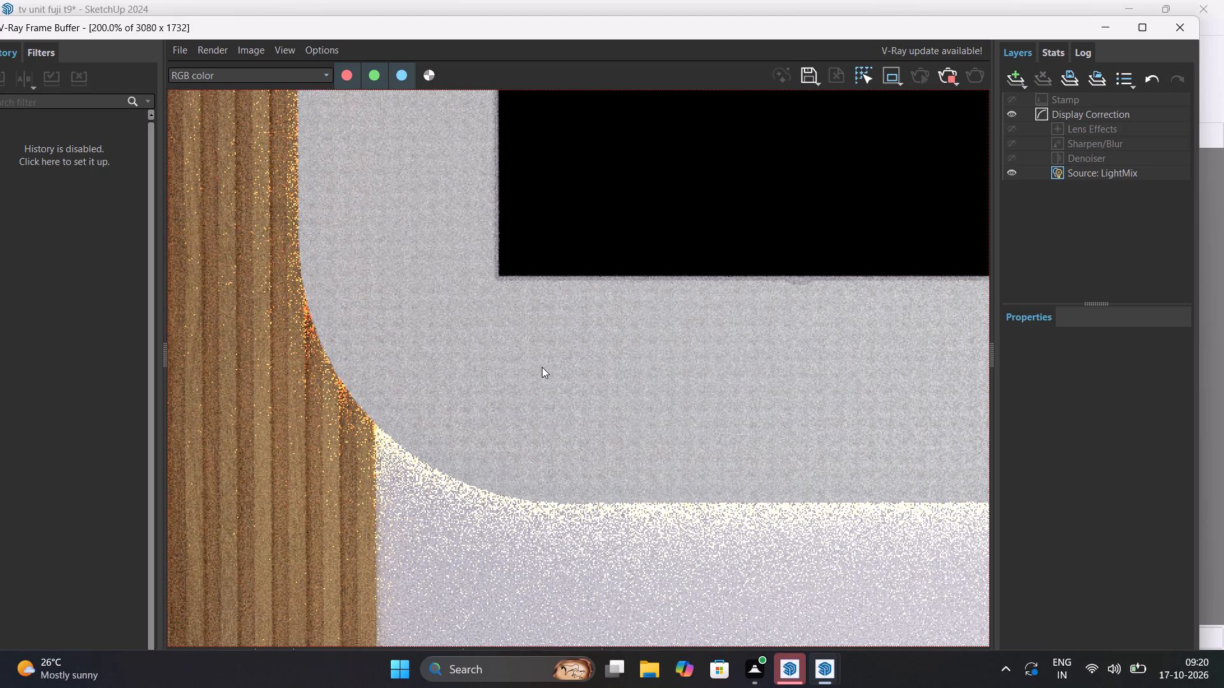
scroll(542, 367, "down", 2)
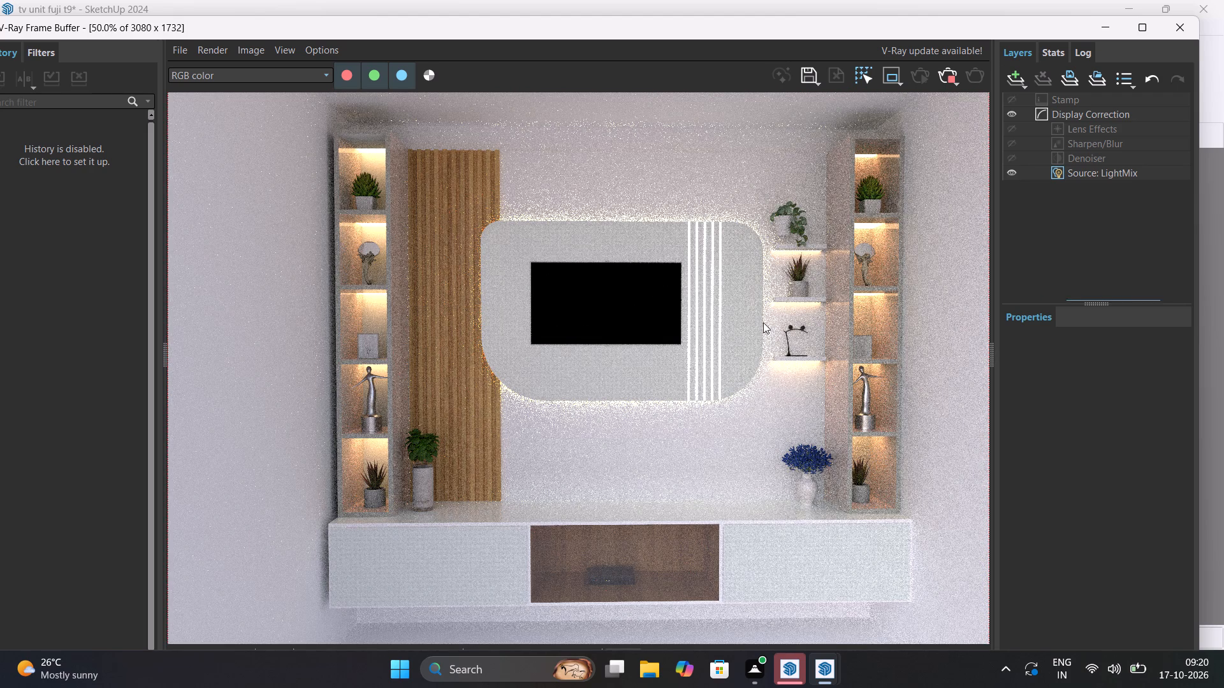
Raise the opacity of the disabled Lens Effects layer to its maximum of 1.0.
left_click(1109, 128)
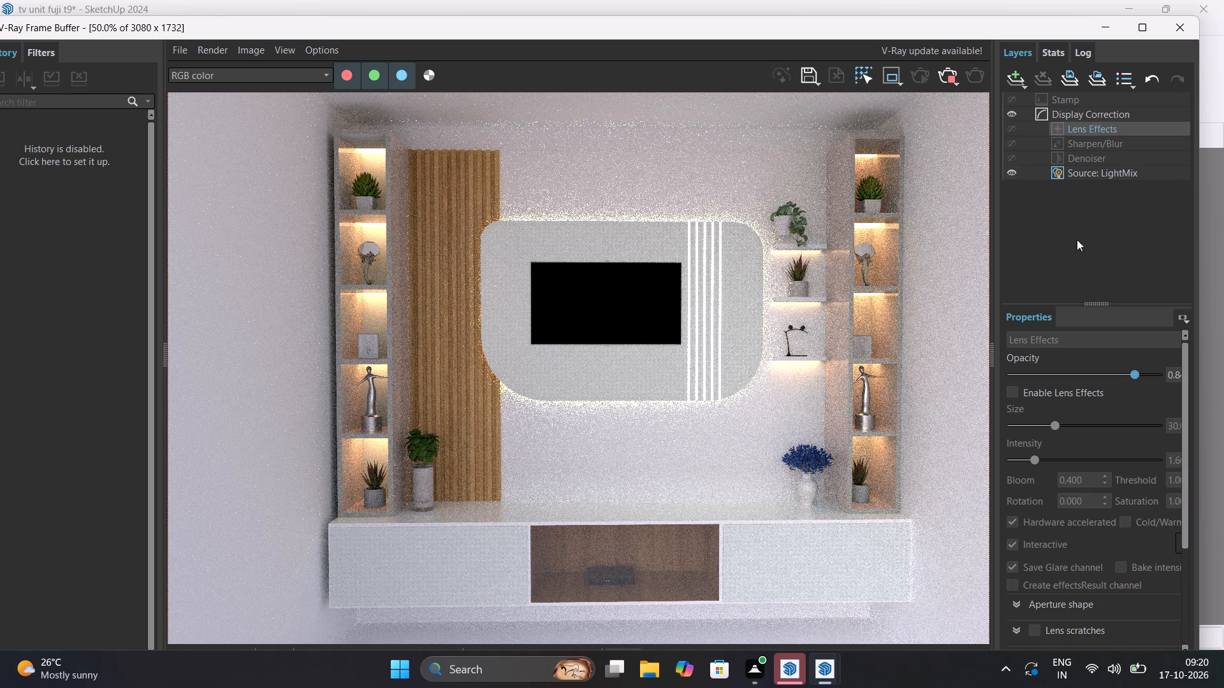
left_click_drag(1137, 375, 1152, 376)
left_click_drag(1152, 376, 1162, 377)
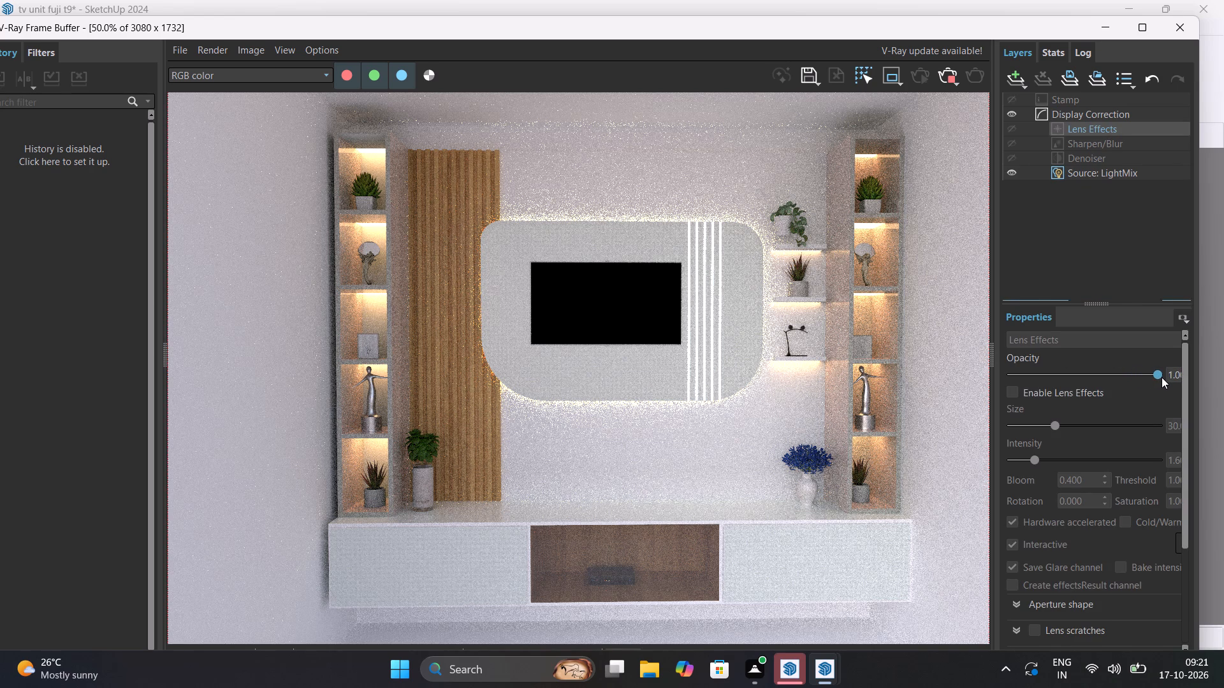
scroll(1096, 481, "down", 6)
scroll(1096, 481, "up", 6)
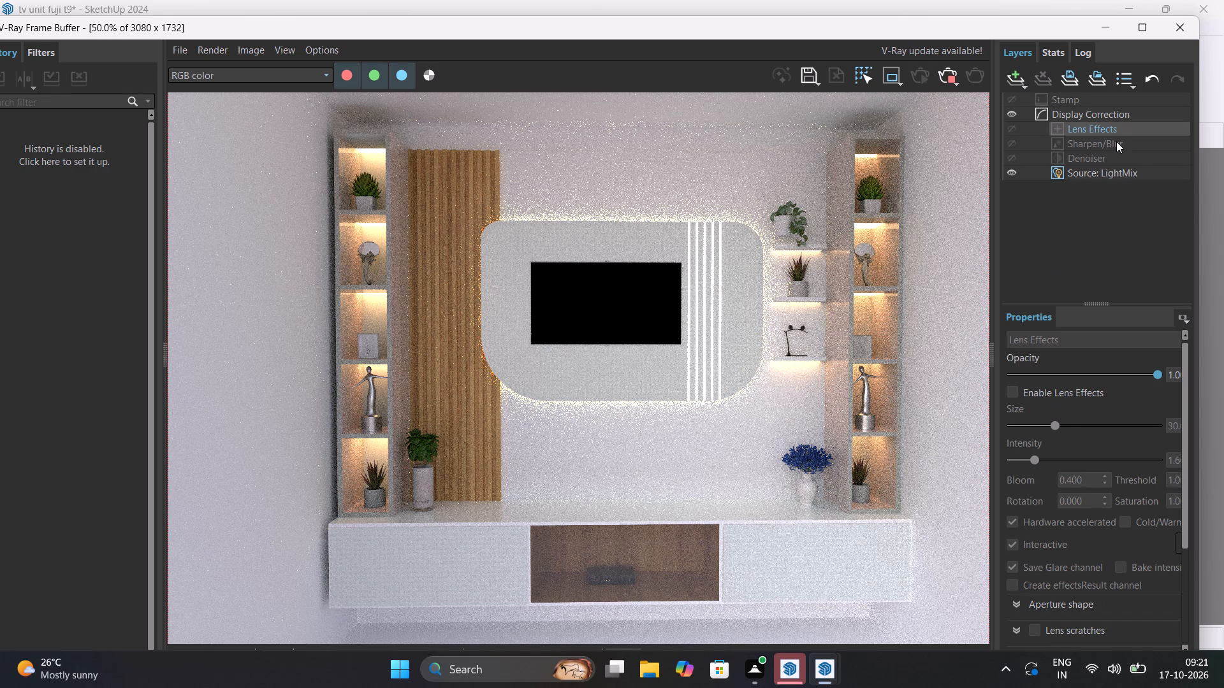
Review the Sharpen/Blur, Denoiser, LightMix source and Stamp layer settings, including the full list of light intensities.
left_click(1116, 141)
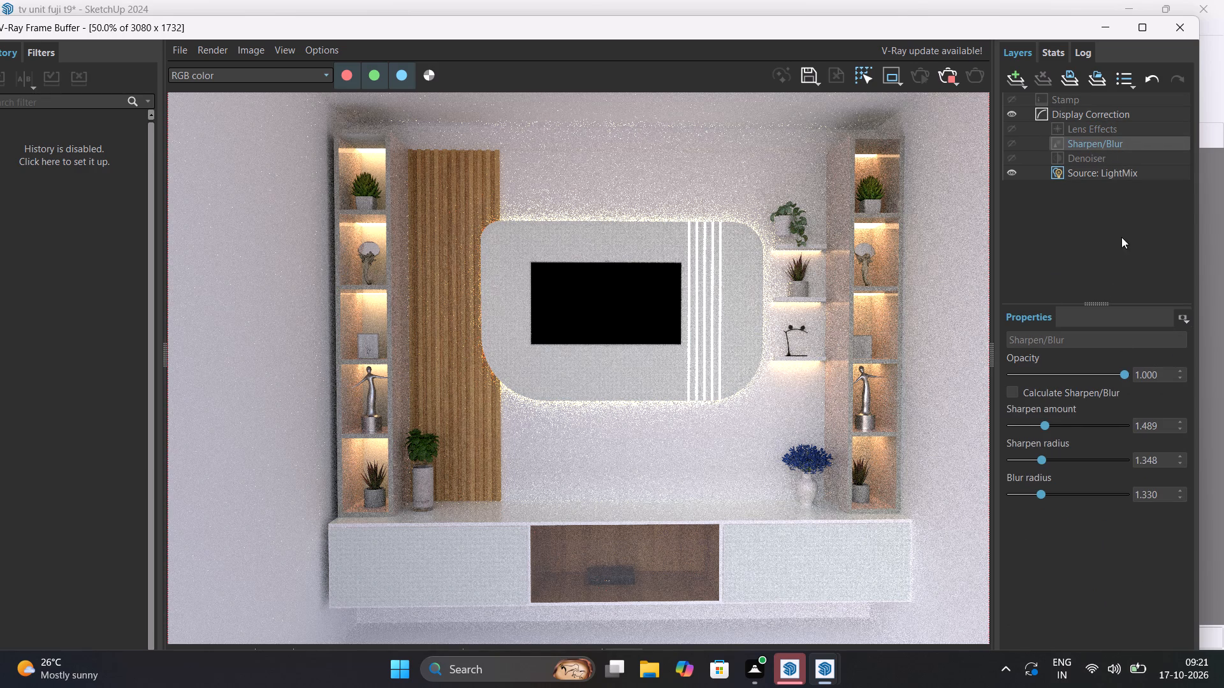
left_click(1112, 160)
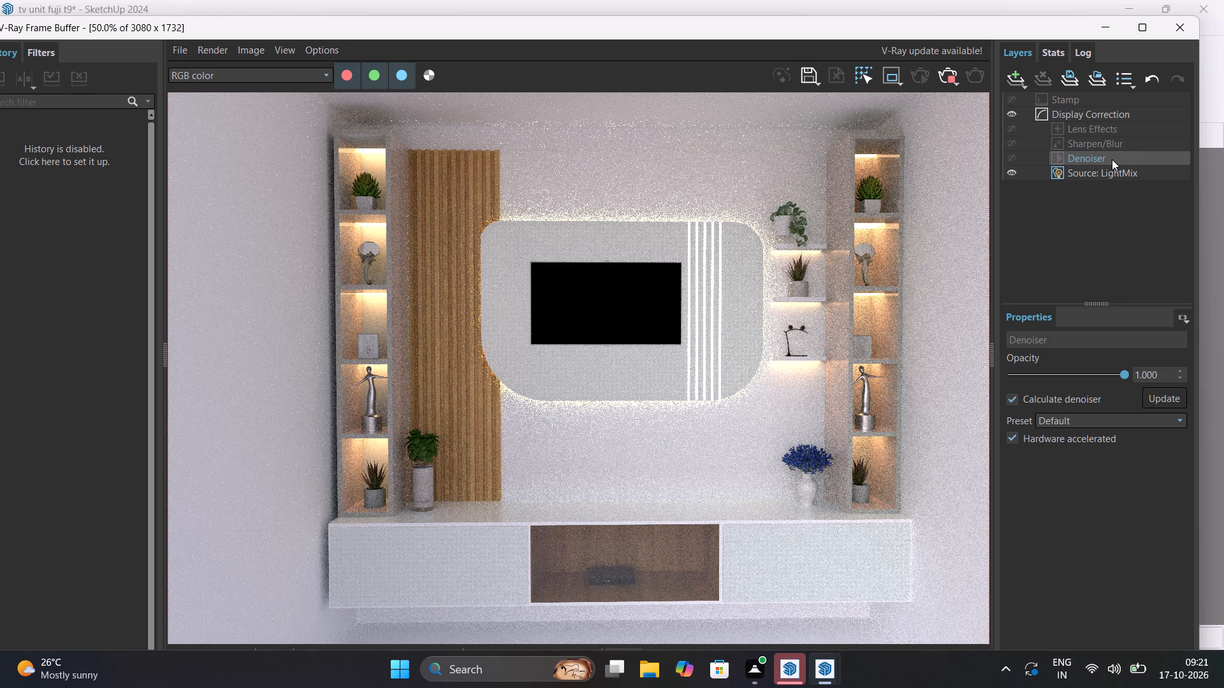
left_click(1112, 173)
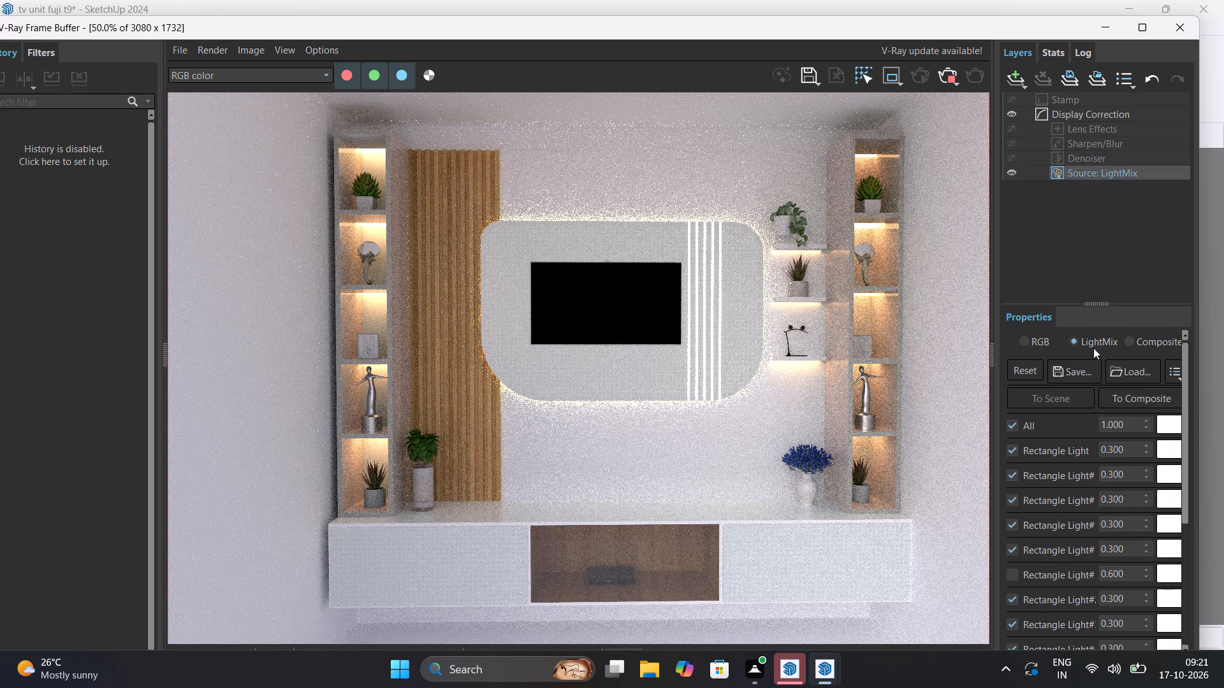
scroll(1056, 535, "down", 6)
scroll(1076, 531, "up", 5)
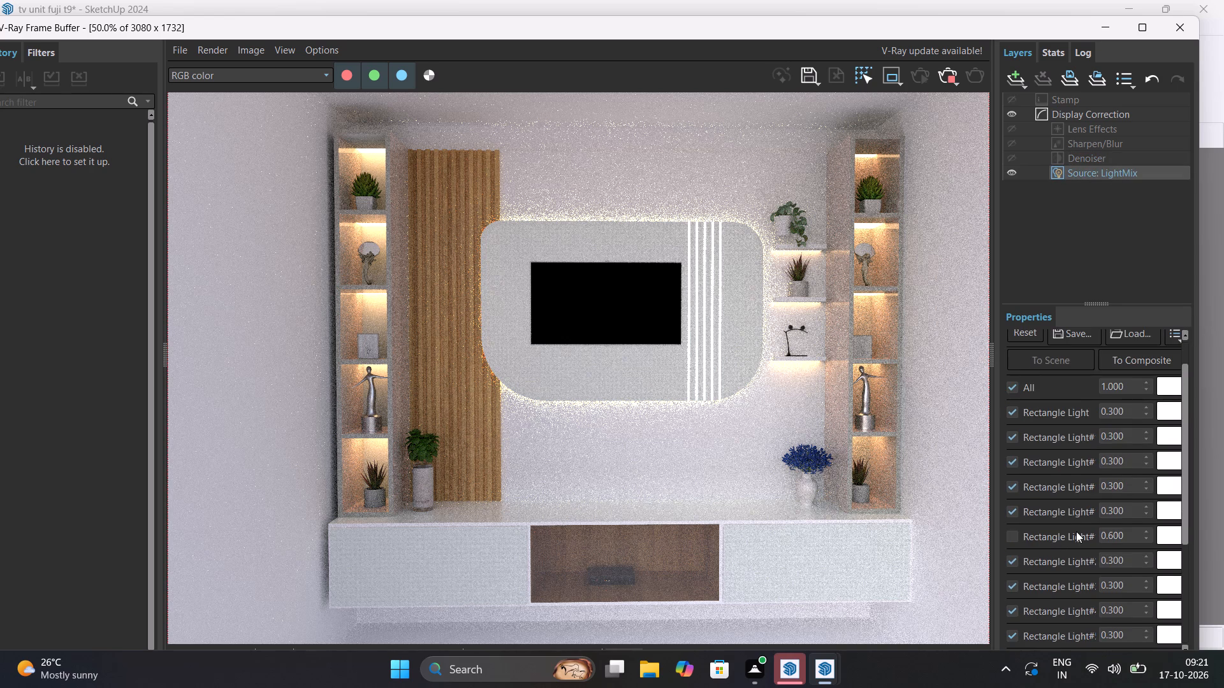
scroll(1076, 531, "down", 6)
left_click_drag(1184, 540, 1179, 631)
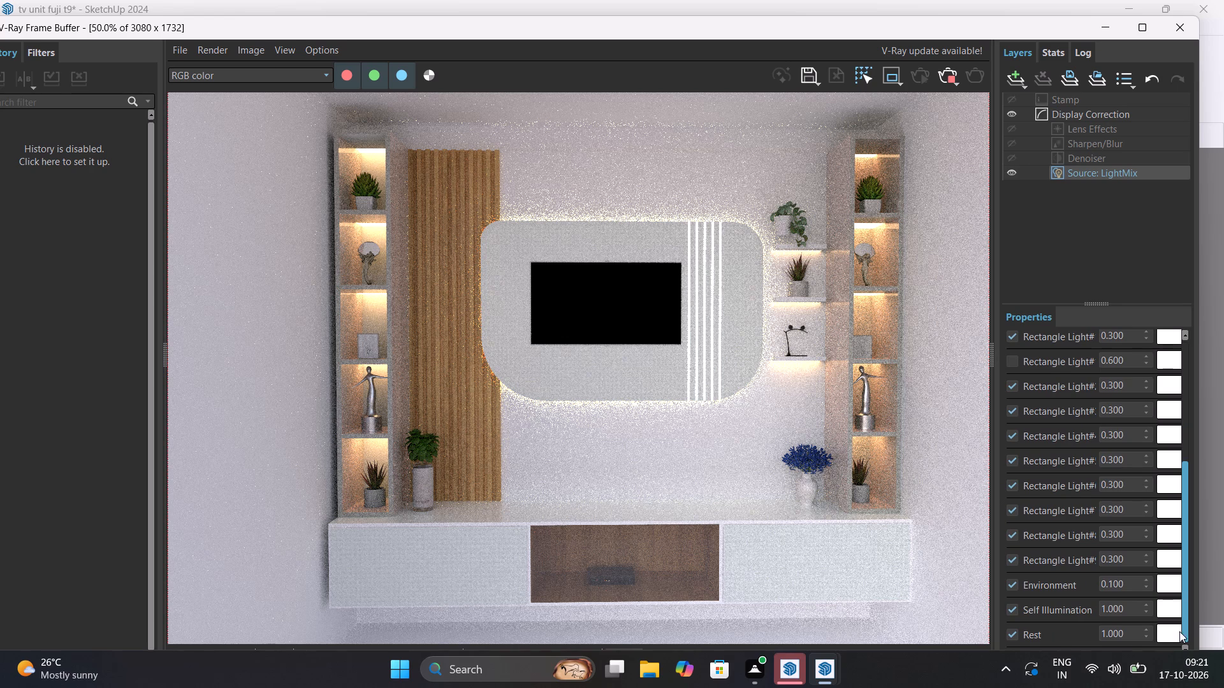
left_click_drag(1179, 631, 1170, 327)
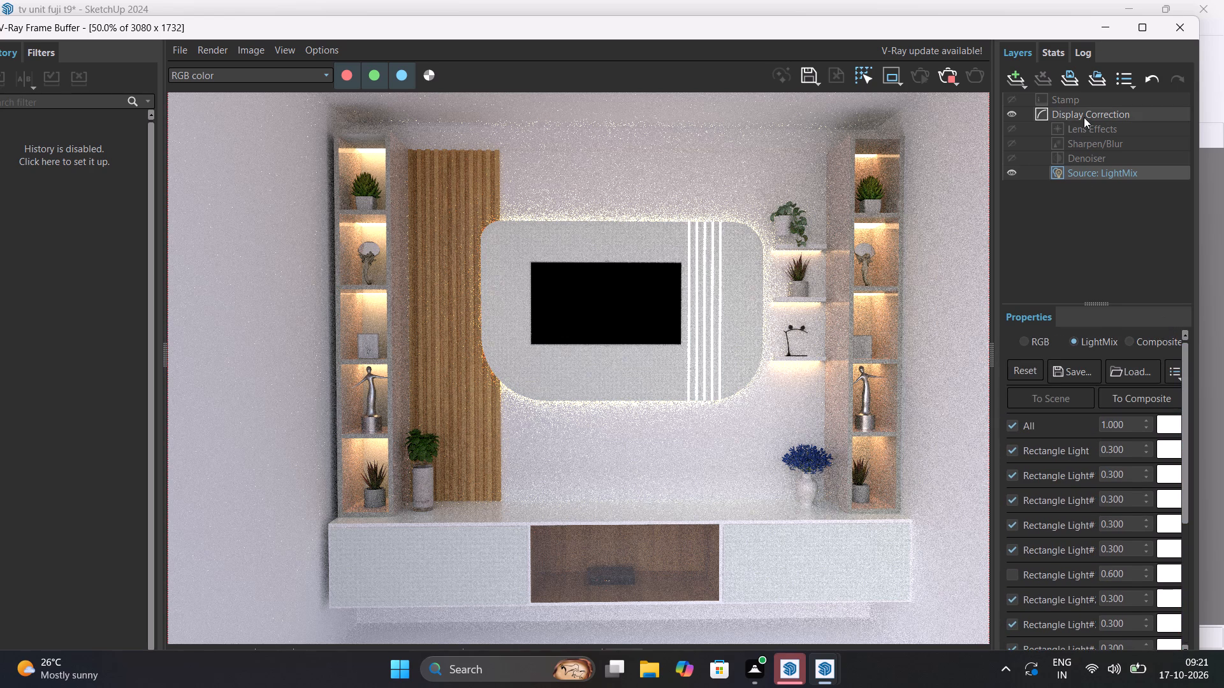
left_click(1085, 100)
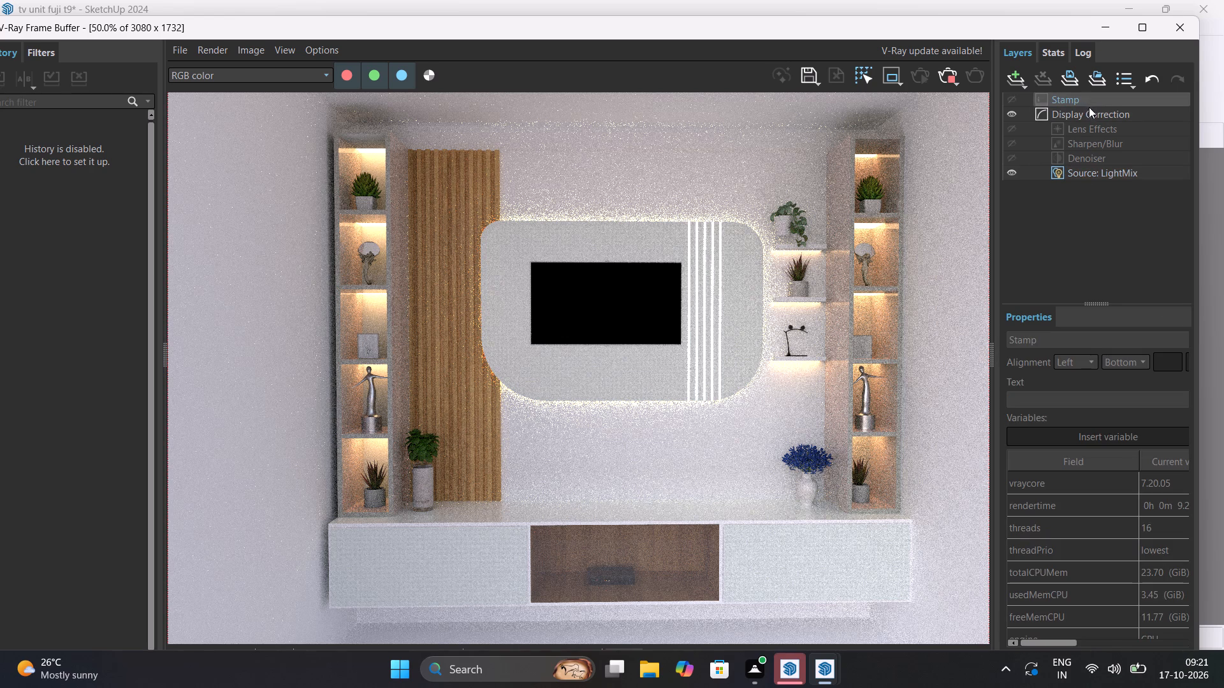
Try a Display Correction exposure of 3.756, then raise the exposure to 5.000.
left_click(1096, 113)
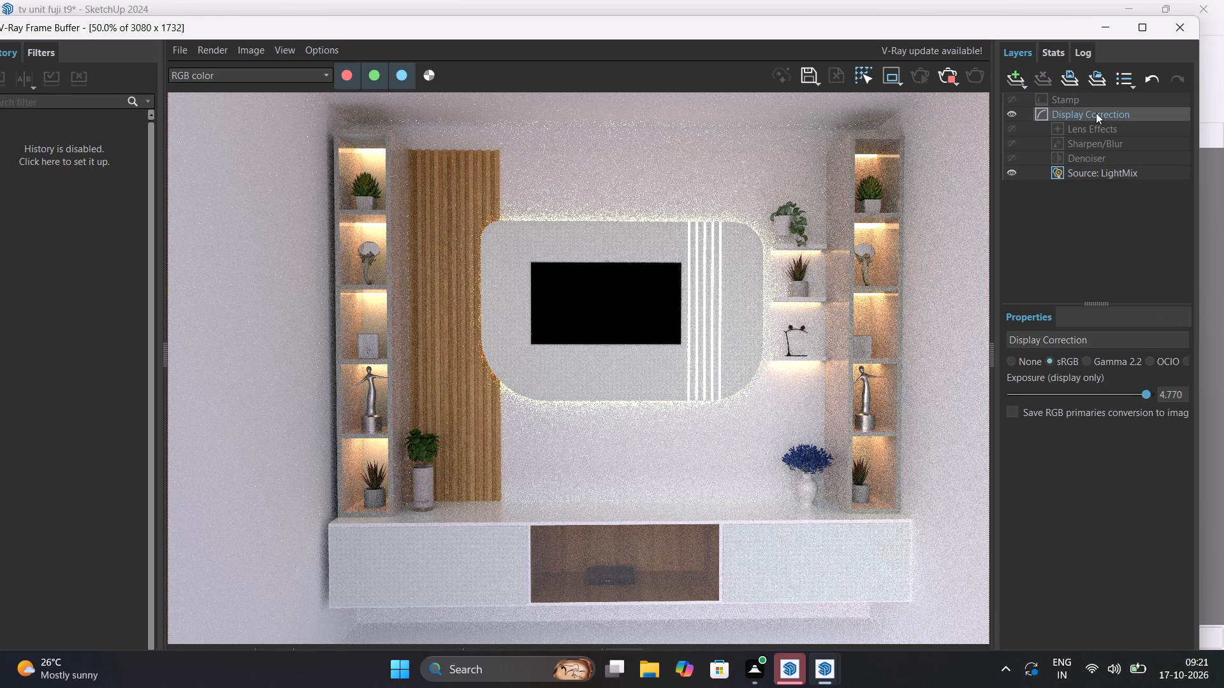
left_click(1132, 395)
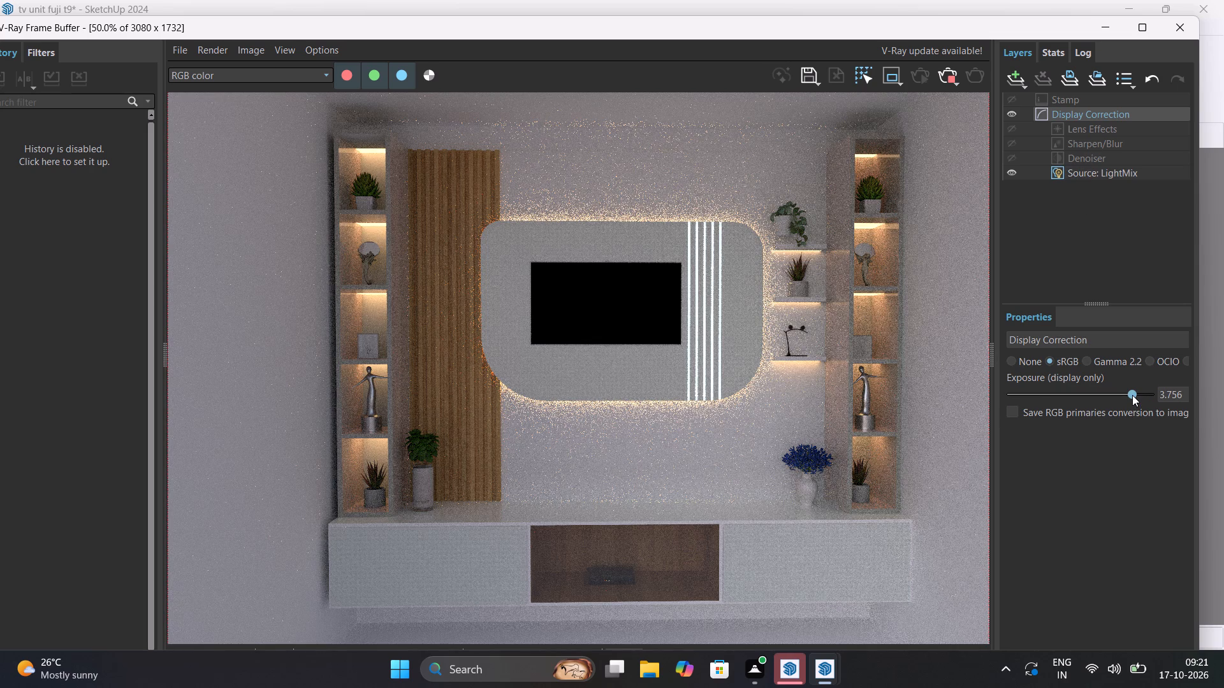
left_click_drag(1141, 395, 1162, 395)
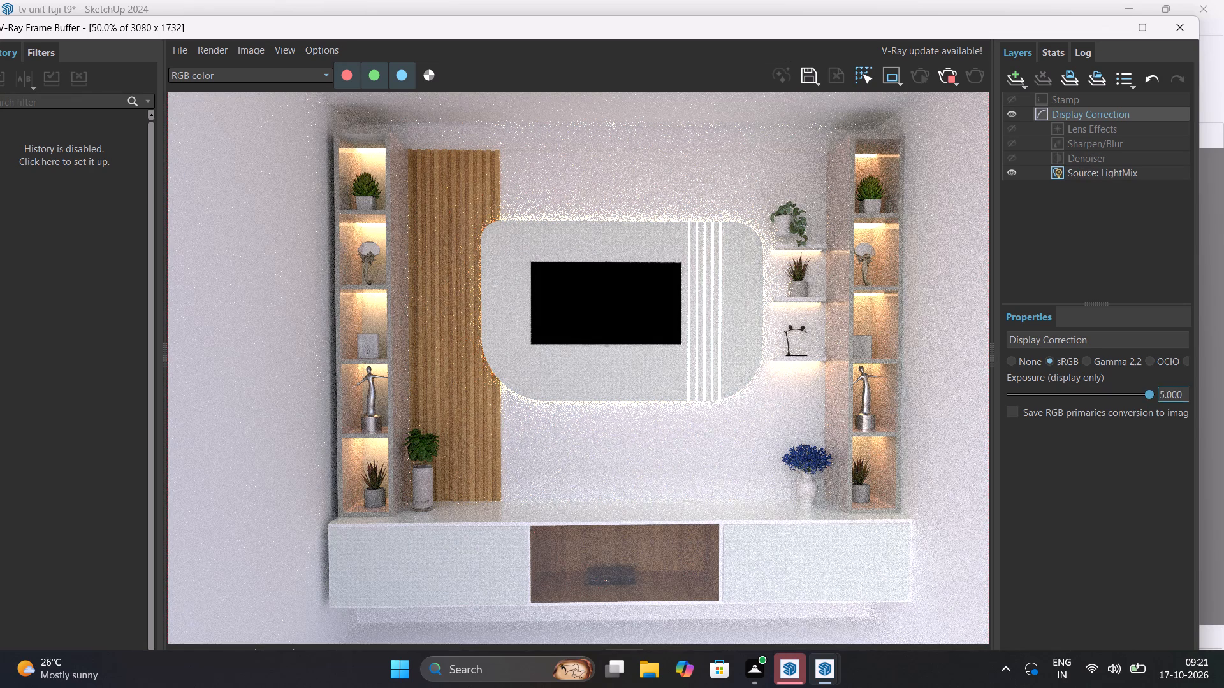
Enable the Sharpen/Blur calculation for the render.
left_click(1102, 128)
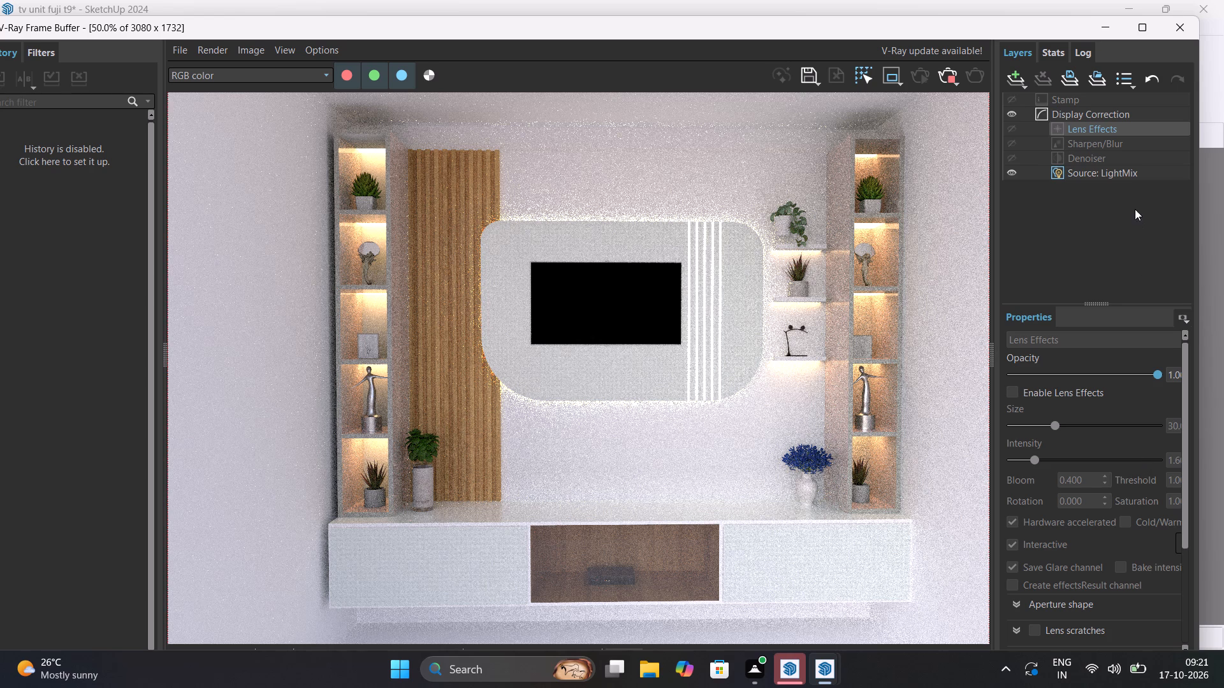
left_click(1128, 141)
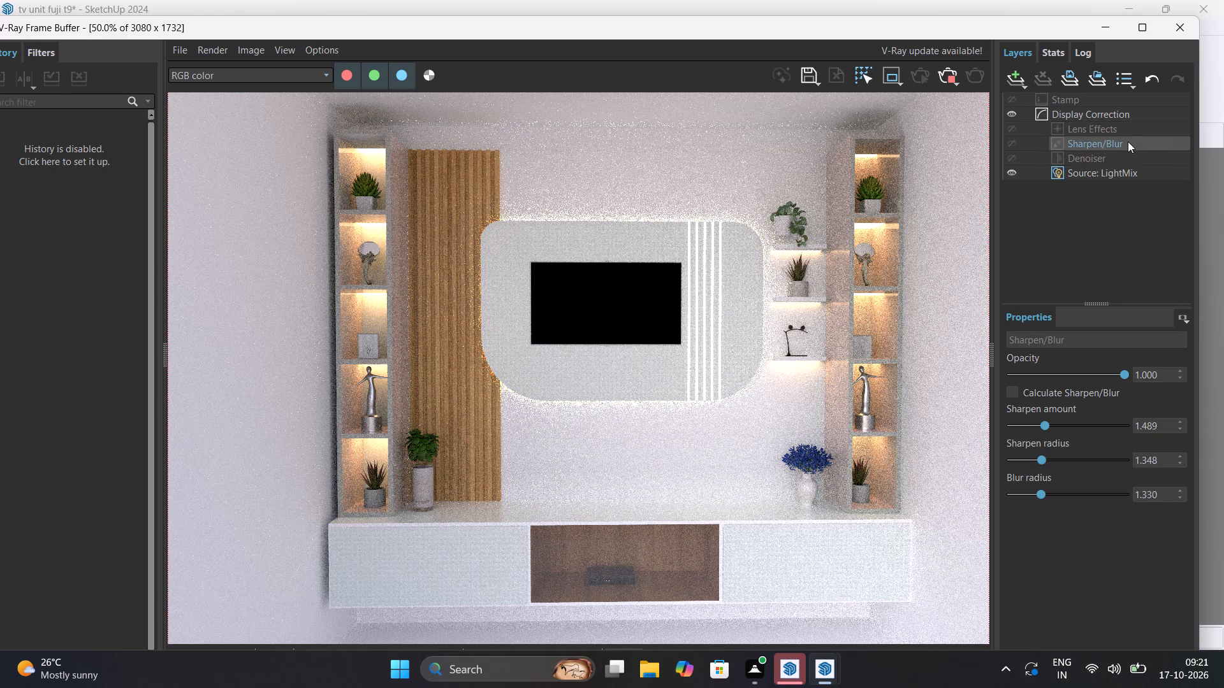
left_click(1013, 392)
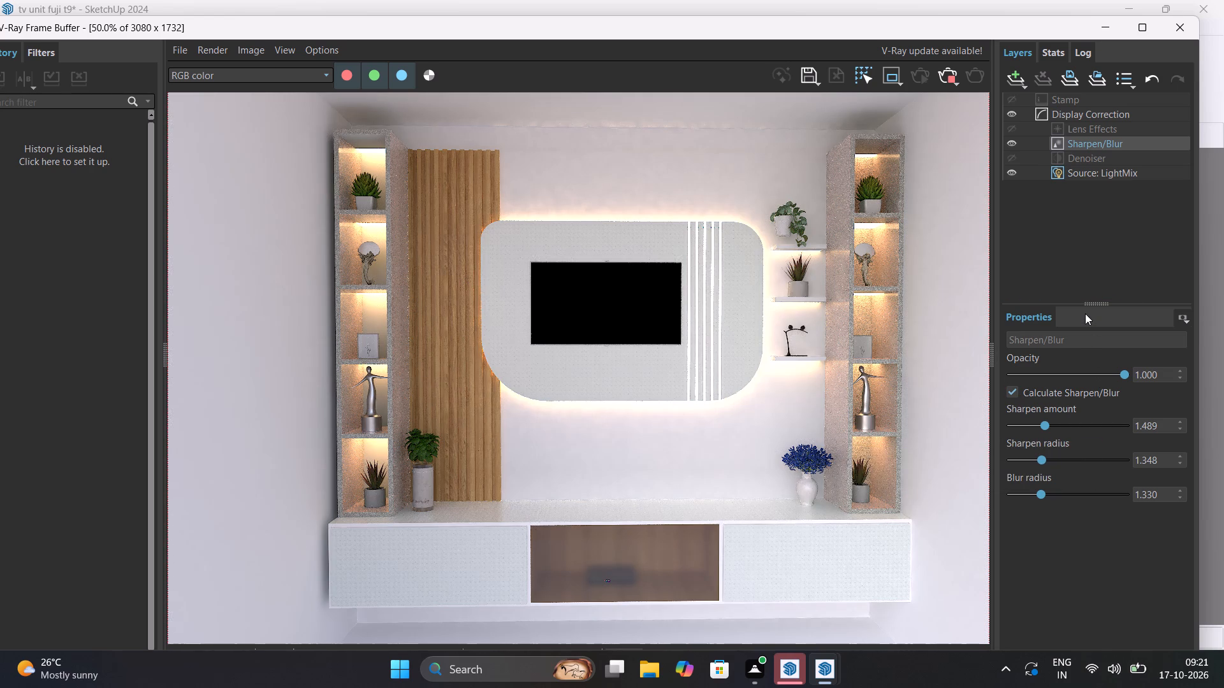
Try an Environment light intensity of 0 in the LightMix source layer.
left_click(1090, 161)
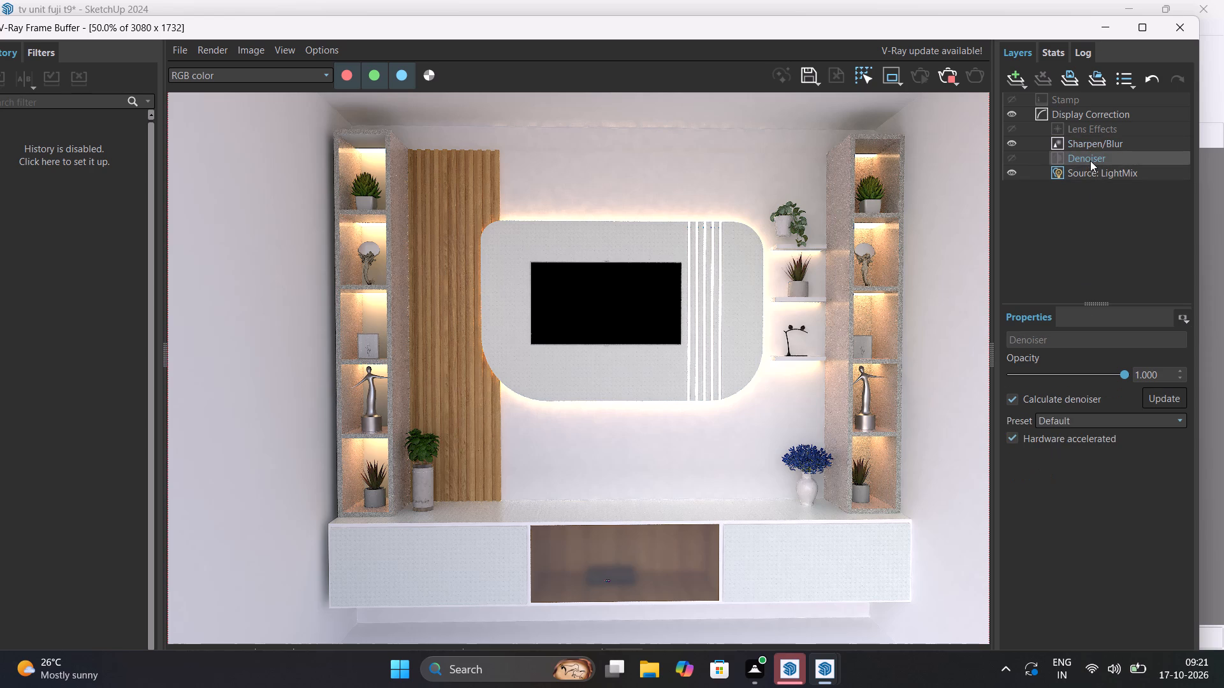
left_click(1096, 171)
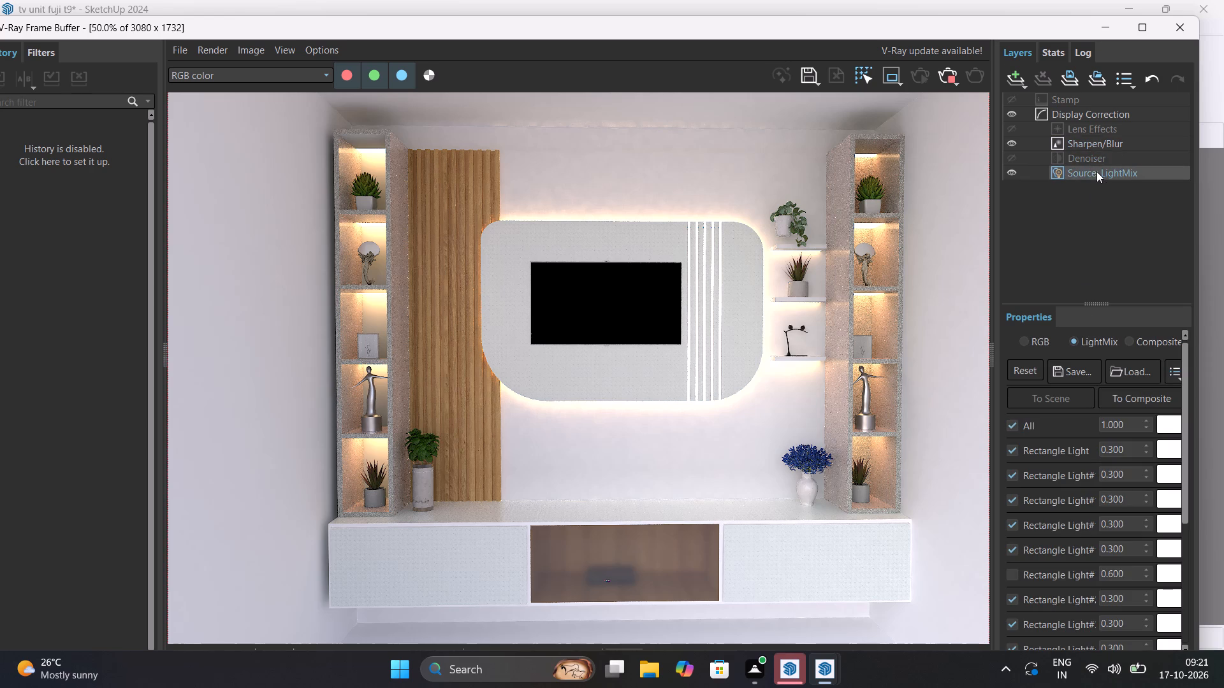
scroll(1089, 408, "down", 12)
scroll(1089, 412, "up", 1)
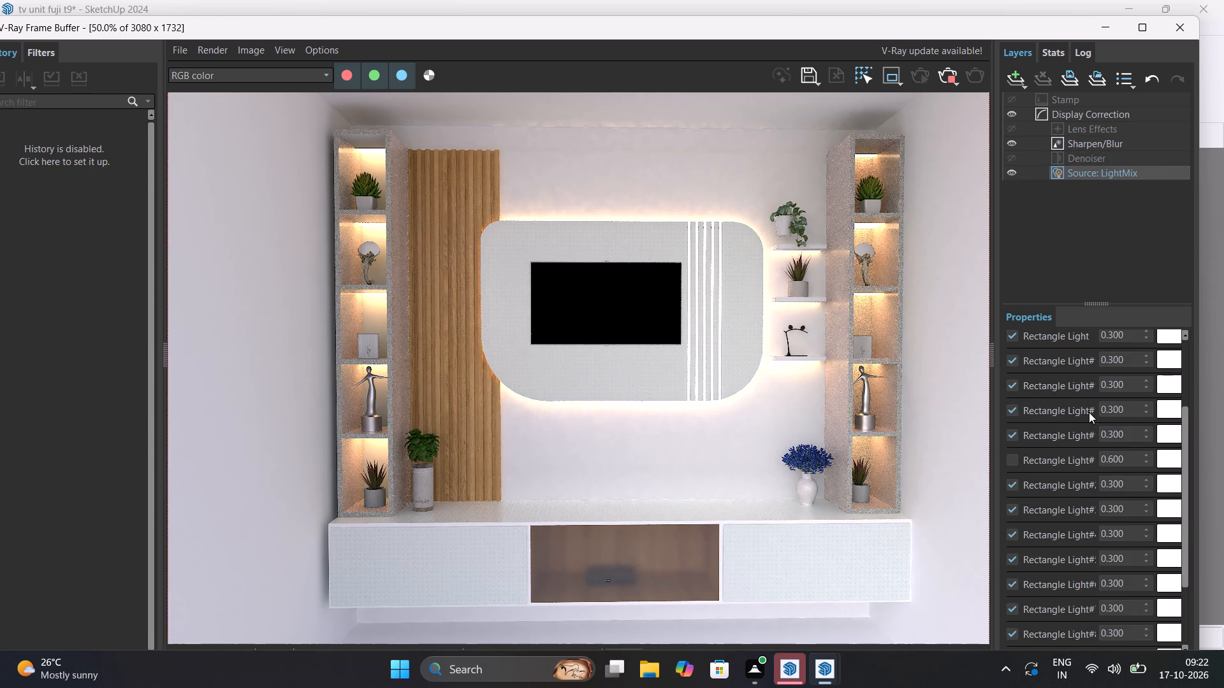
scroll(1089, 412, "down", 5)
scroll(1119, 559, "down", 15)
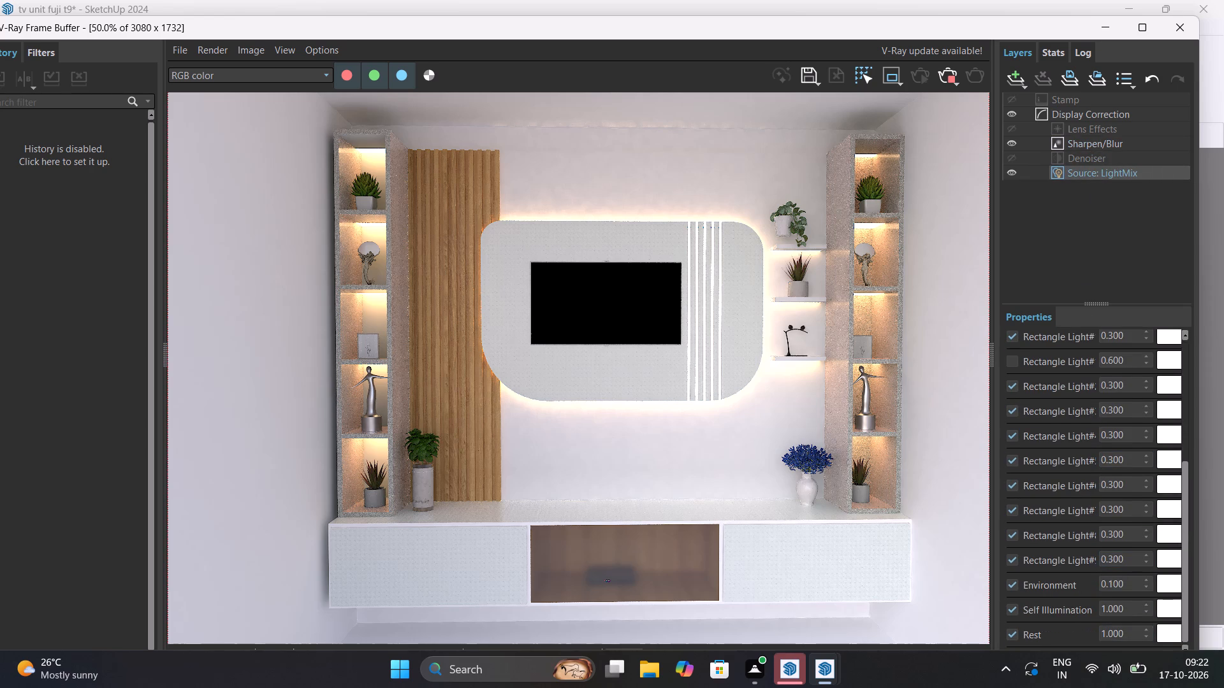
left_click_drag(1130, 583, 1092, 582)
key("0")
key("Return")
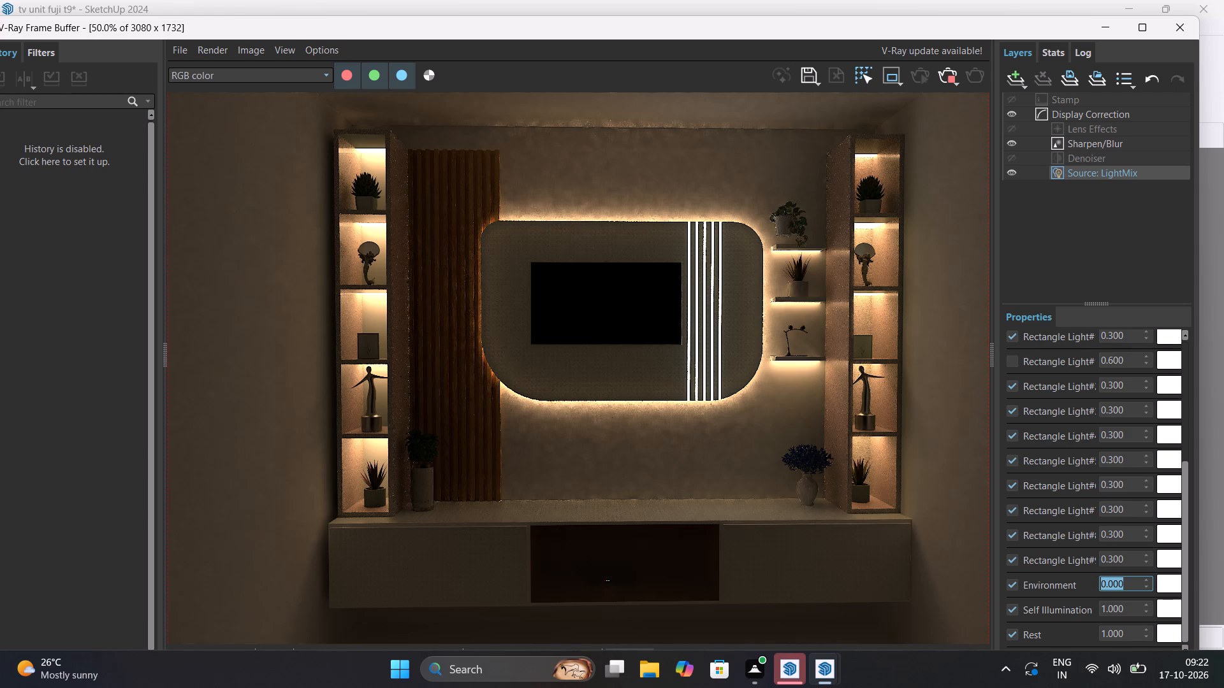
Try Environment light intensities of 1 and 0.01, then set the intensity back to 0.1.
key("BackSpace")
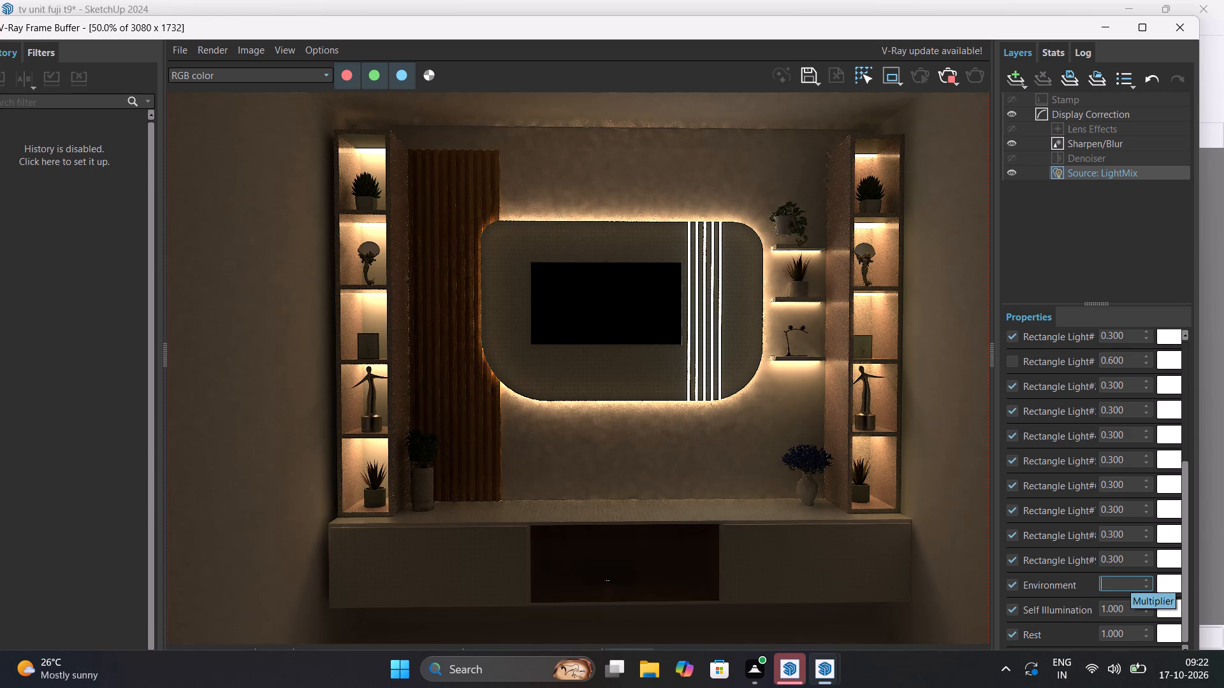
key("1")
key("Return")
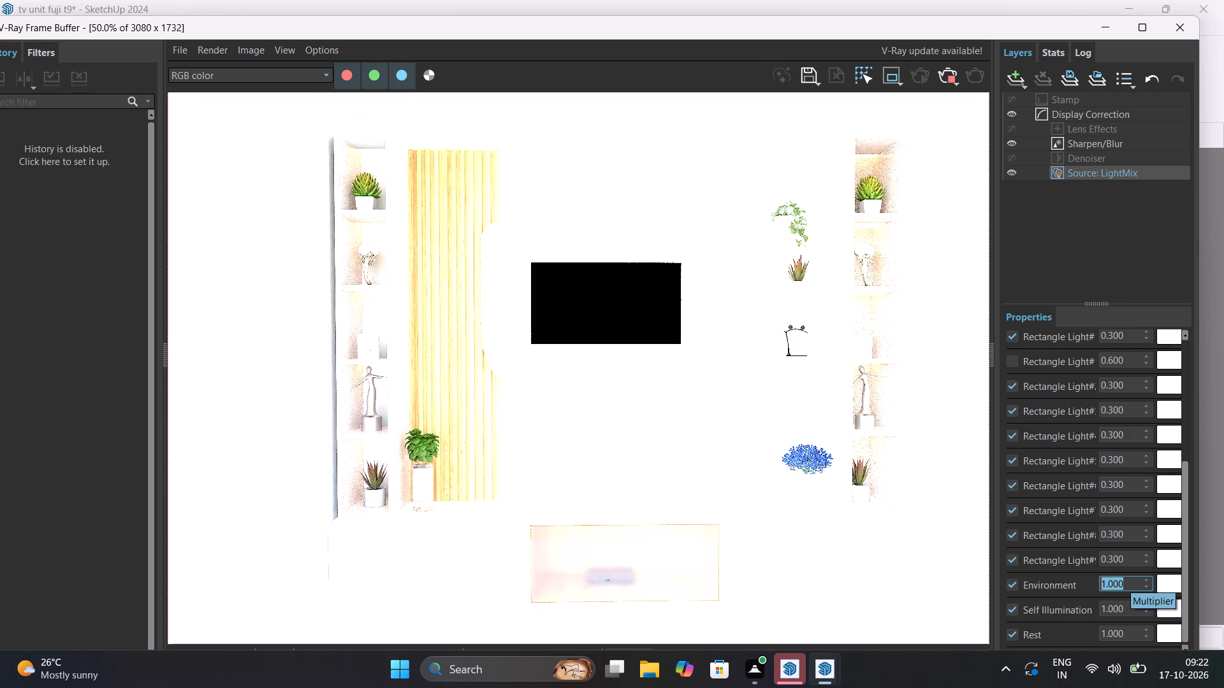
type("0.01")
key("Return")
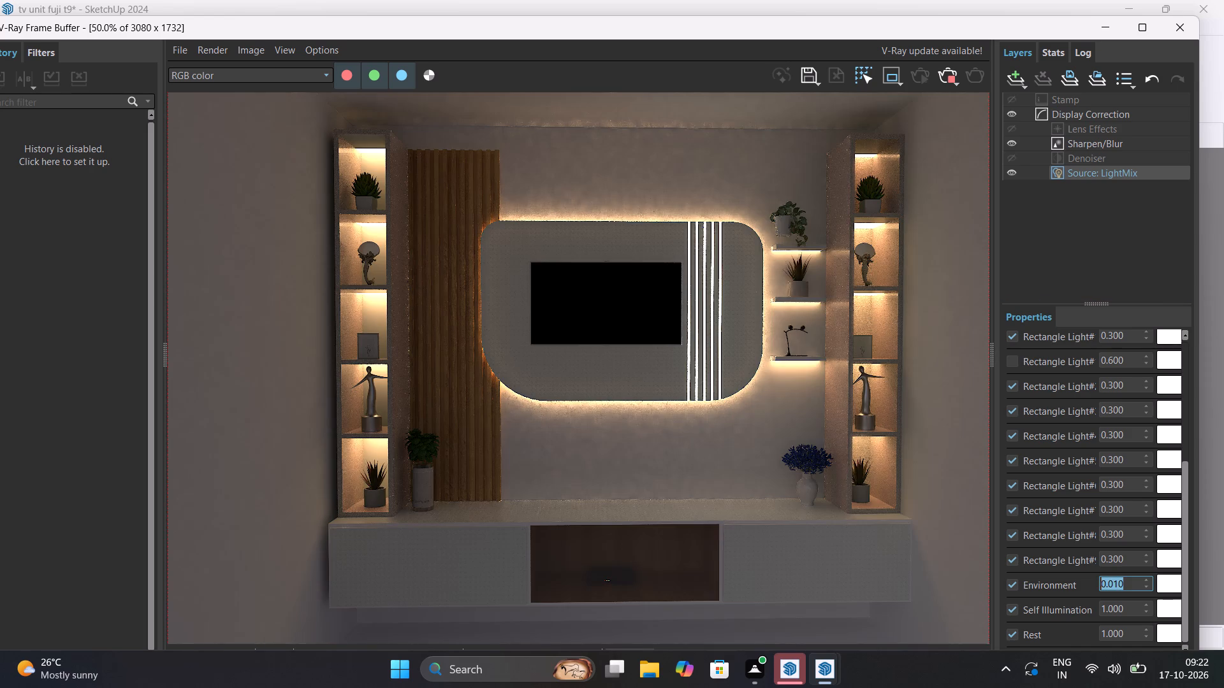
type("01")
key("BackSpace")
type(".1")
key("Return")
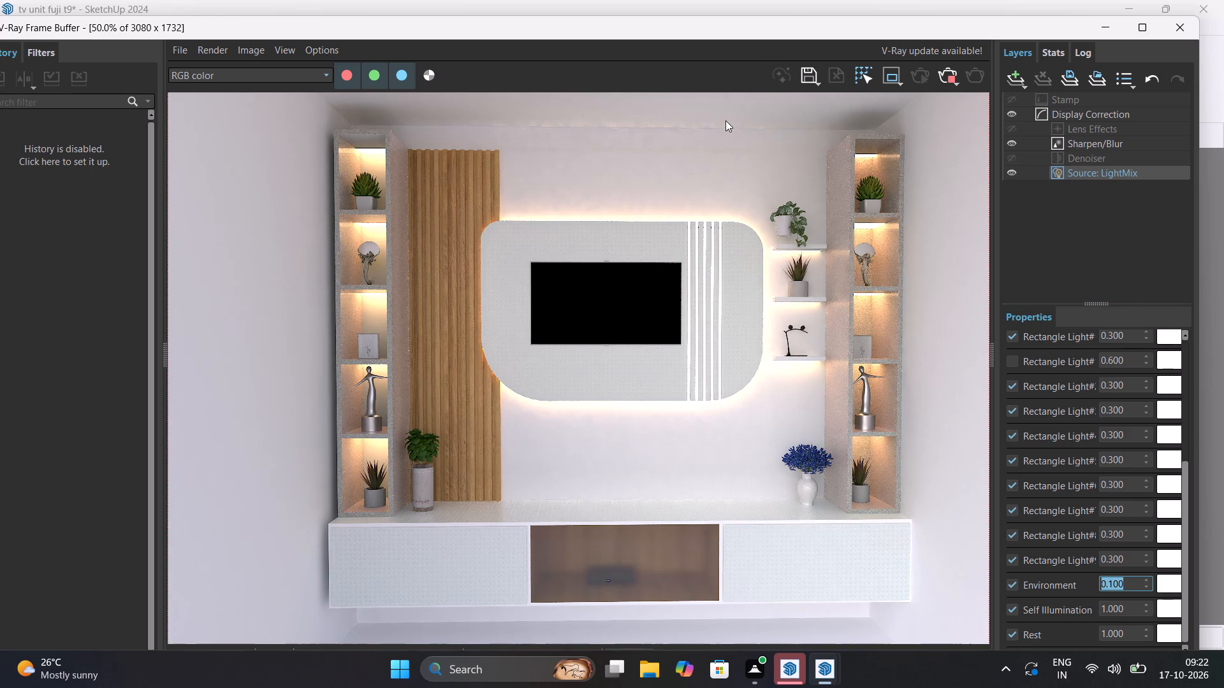
Maximise the V-Ray Frame Buffer window.
left_click_drag(732, 29, 735, 0)
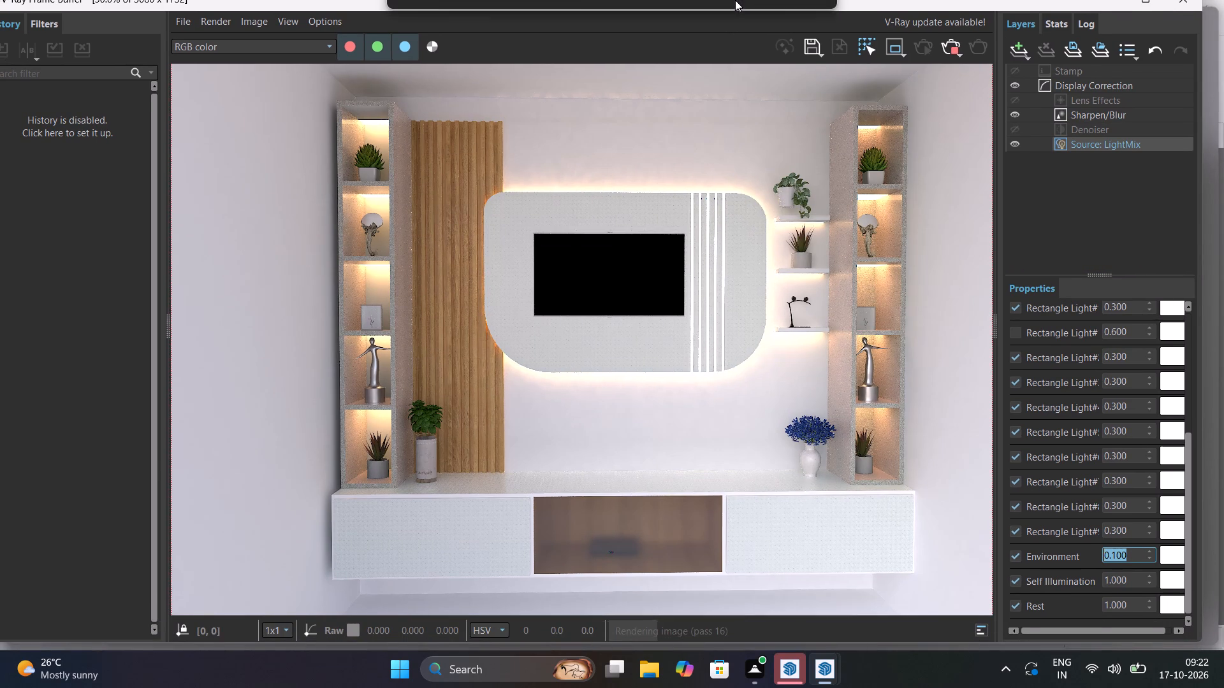
left_click_drag(735, 0, 732, 16)
left_click(1141, 16)
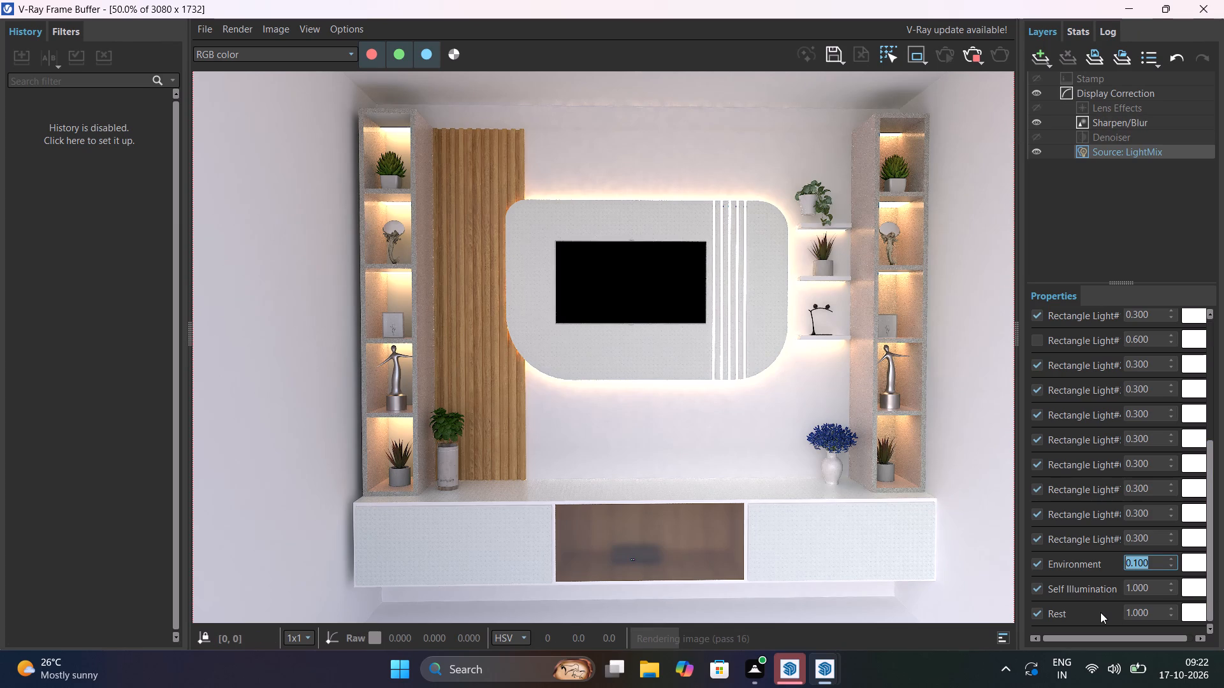
Review the LightMix intensities and the Denoiser, Display Correction, Stamp and Lens Effects layer settings.
scroll(1100, 612, "down", 1)
scroll(1100, 612, "up", 5)
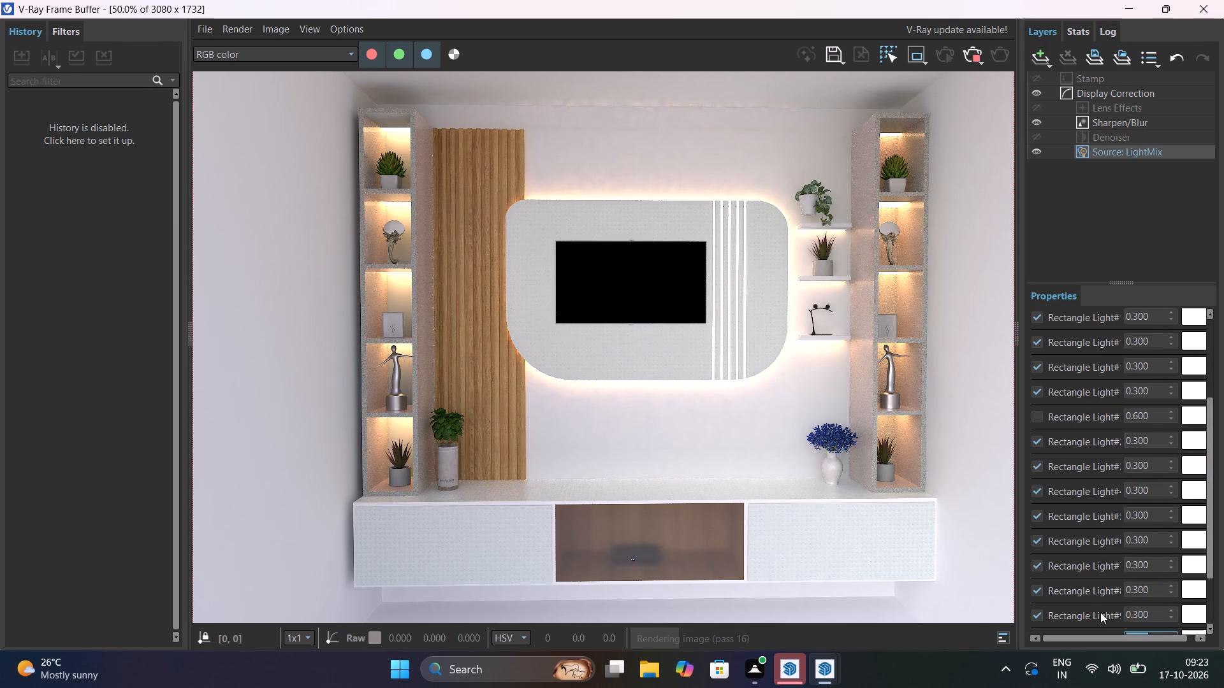
scroll(1132, 510, "up", 4)
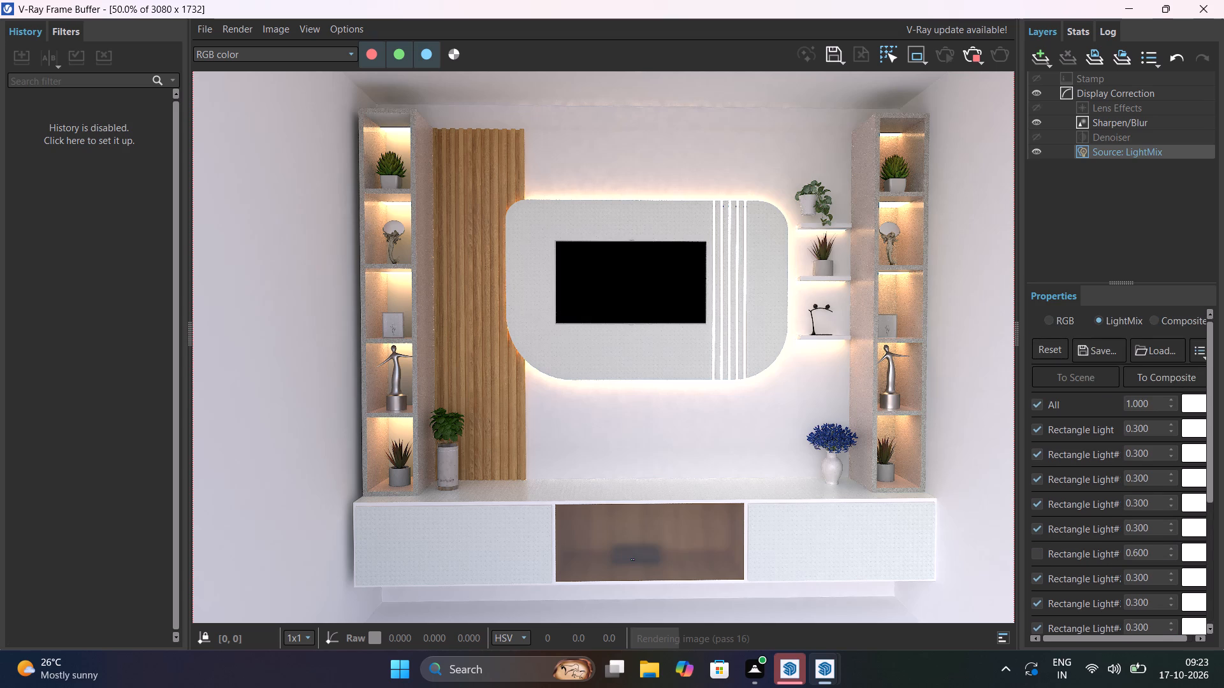
scroll(1104, 432, "up", 5)
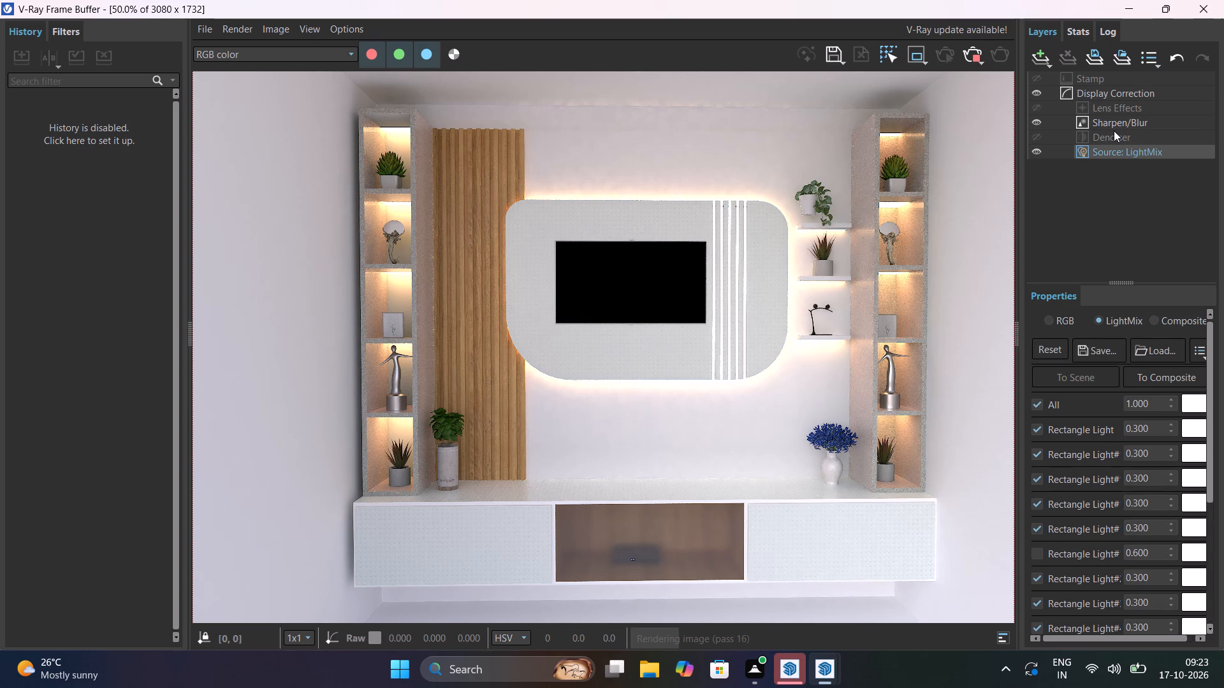
left_click(1115, 131)
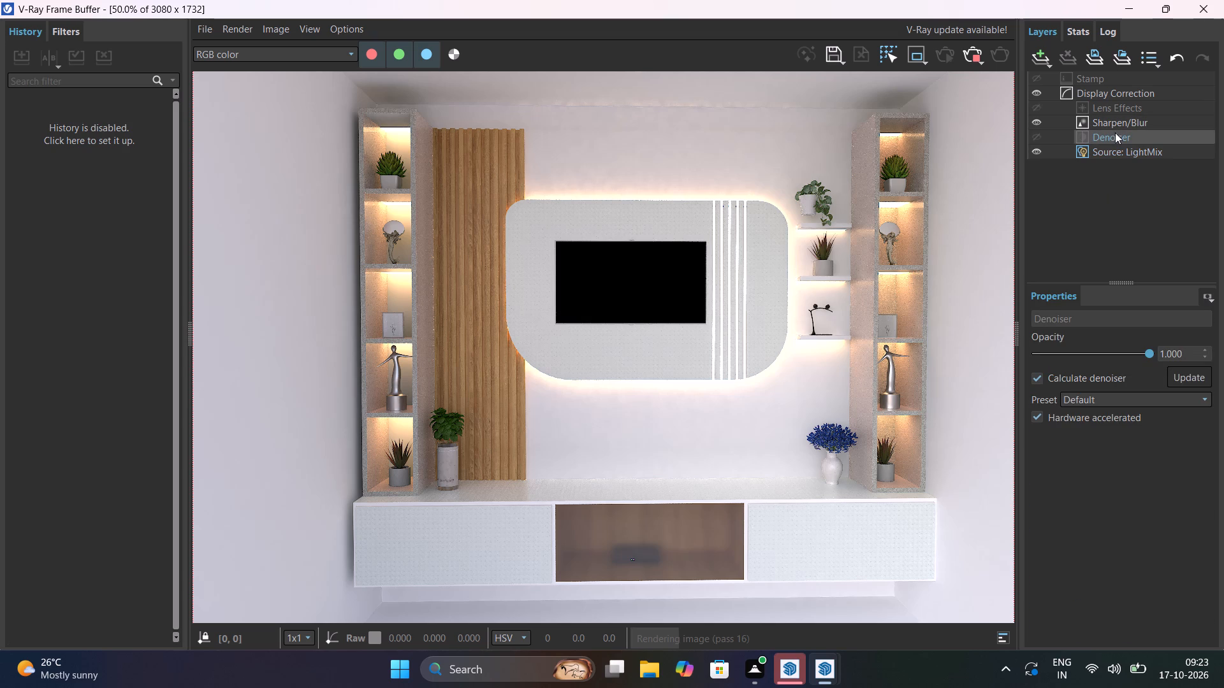
left_click(1125, 117)
left_click(1126, 113)
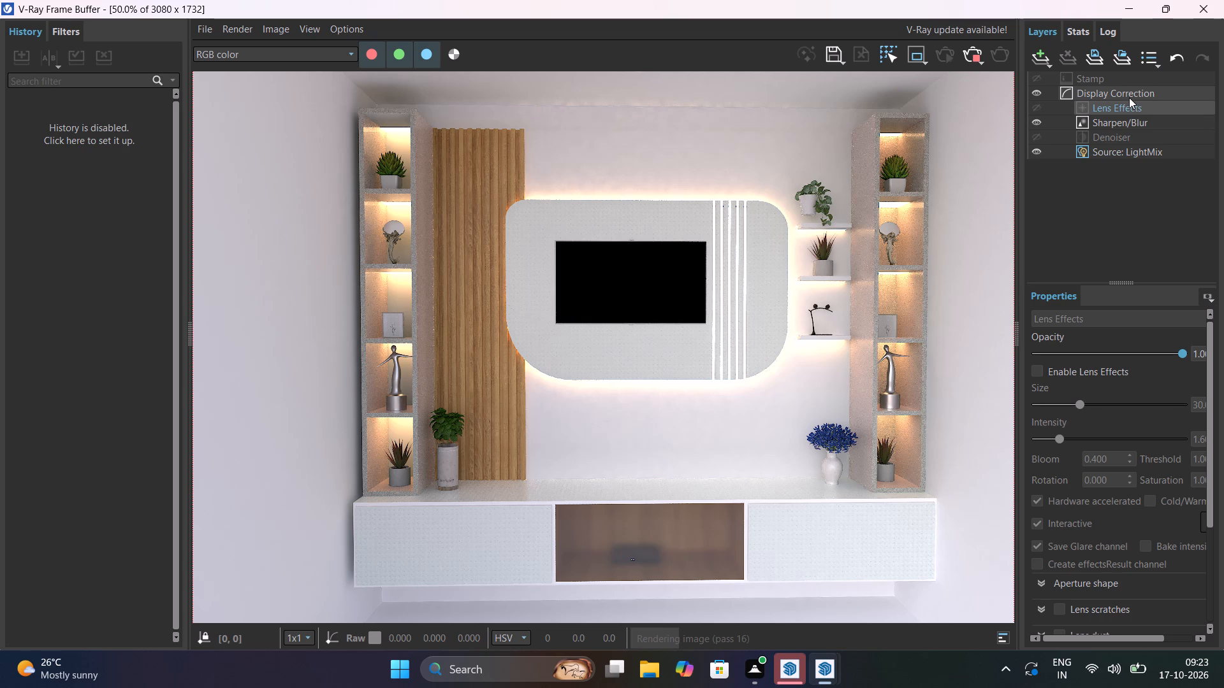
left_click(1131, 95)
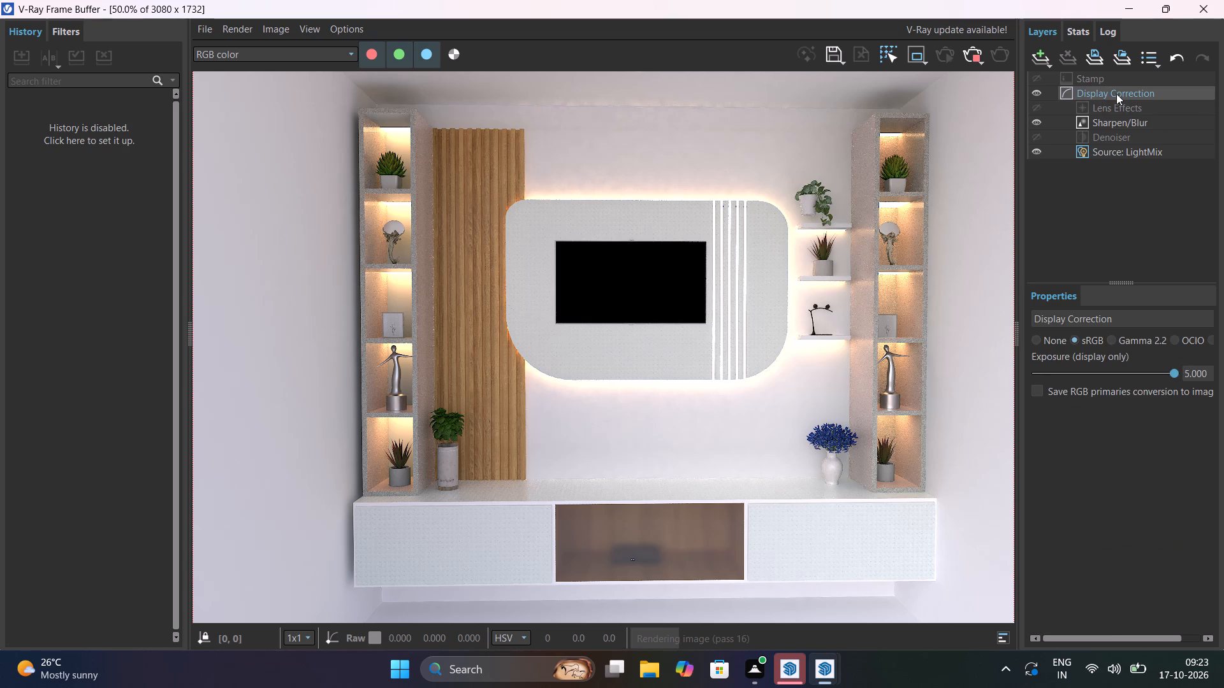
left_click(1096, 79)
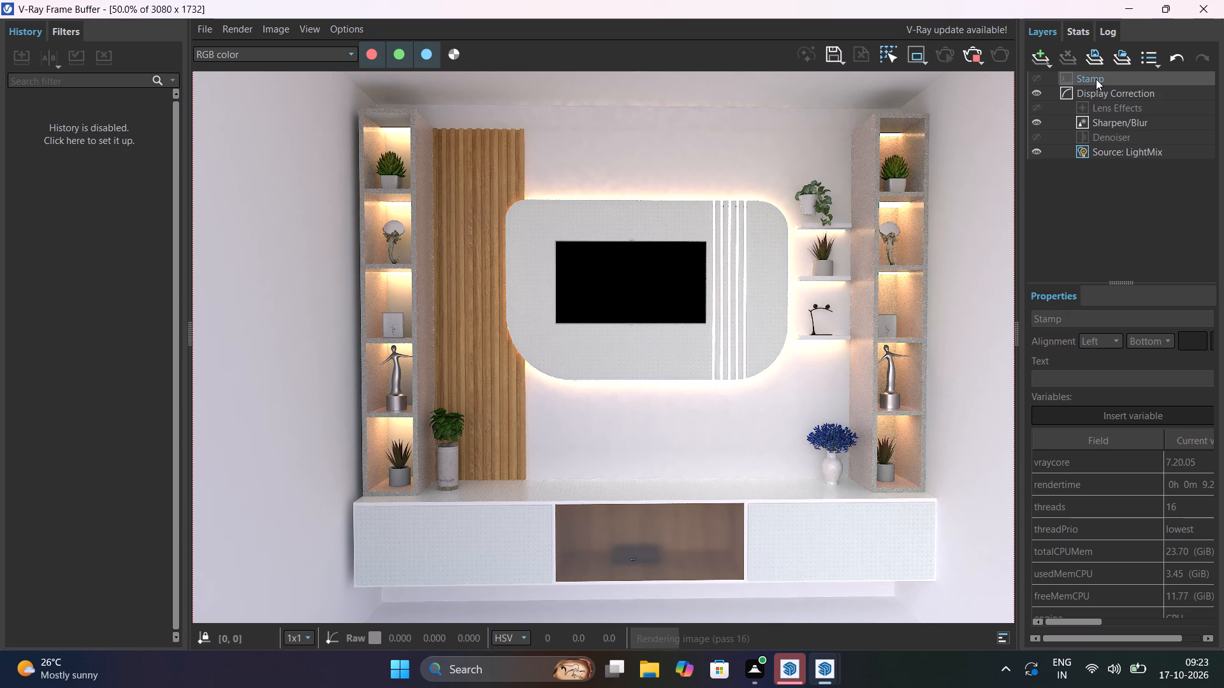
left_click(1107, 95)
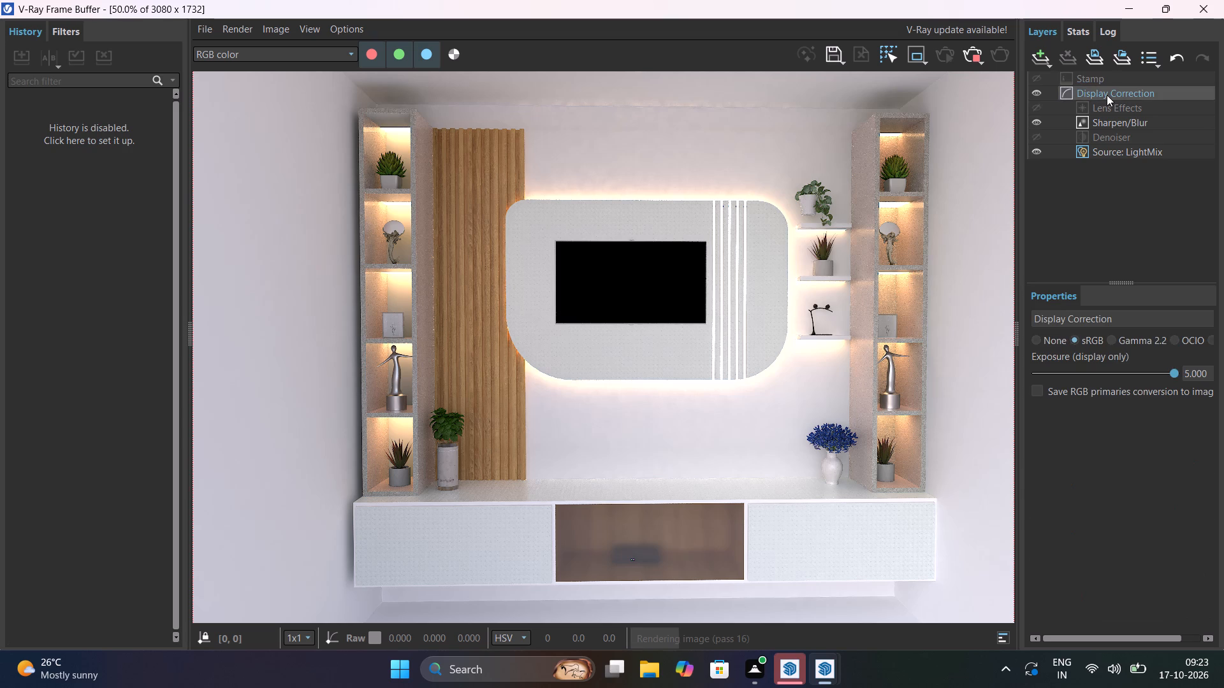
left_click(1112, 106)
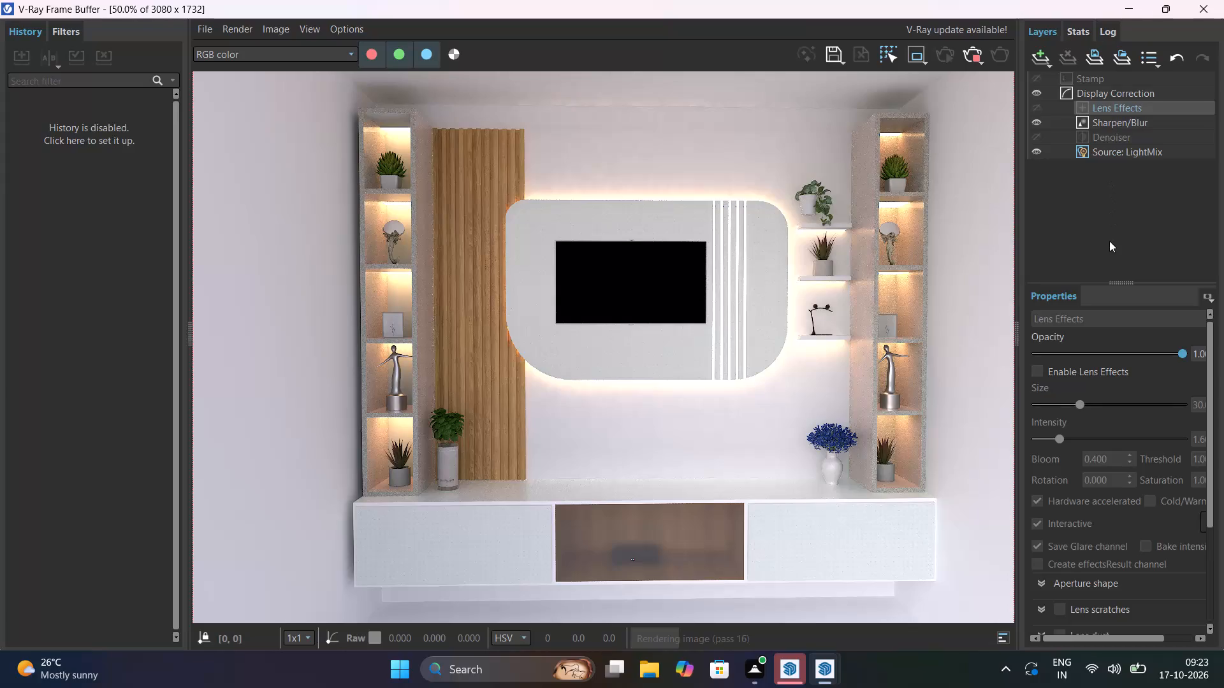
scroll(1154, 475, "down", 3)
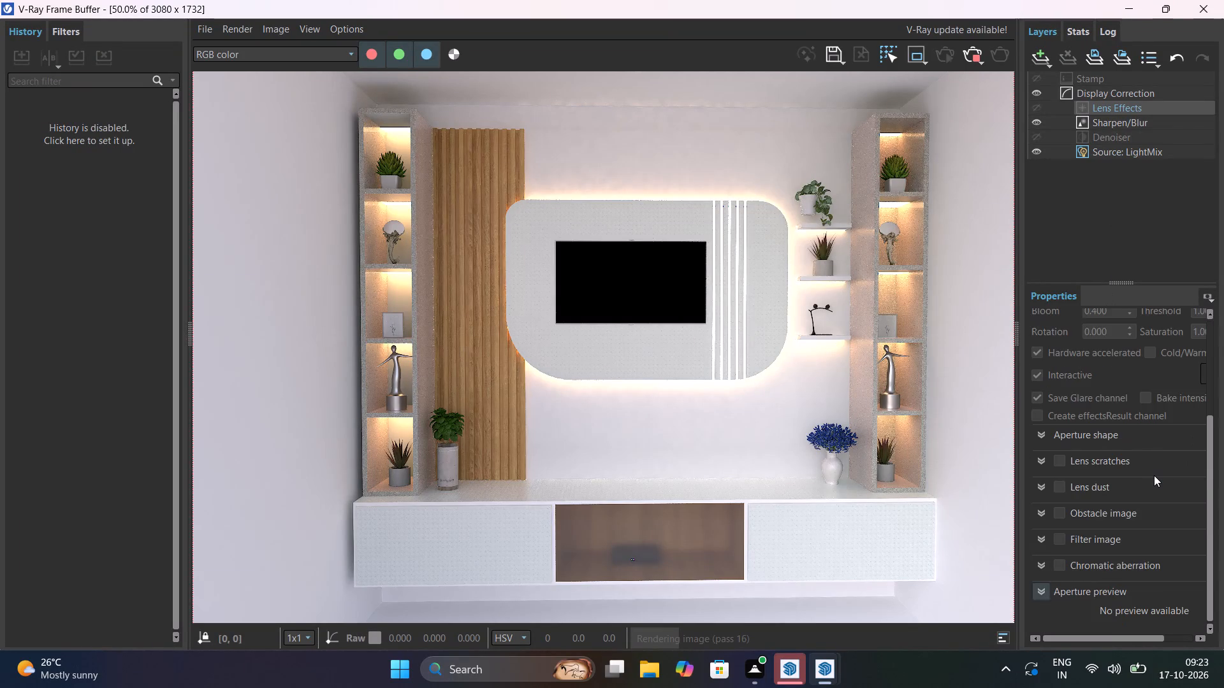
scroll(1154, 475, "down", 3)
scroll(1154, 475, "up", 6)
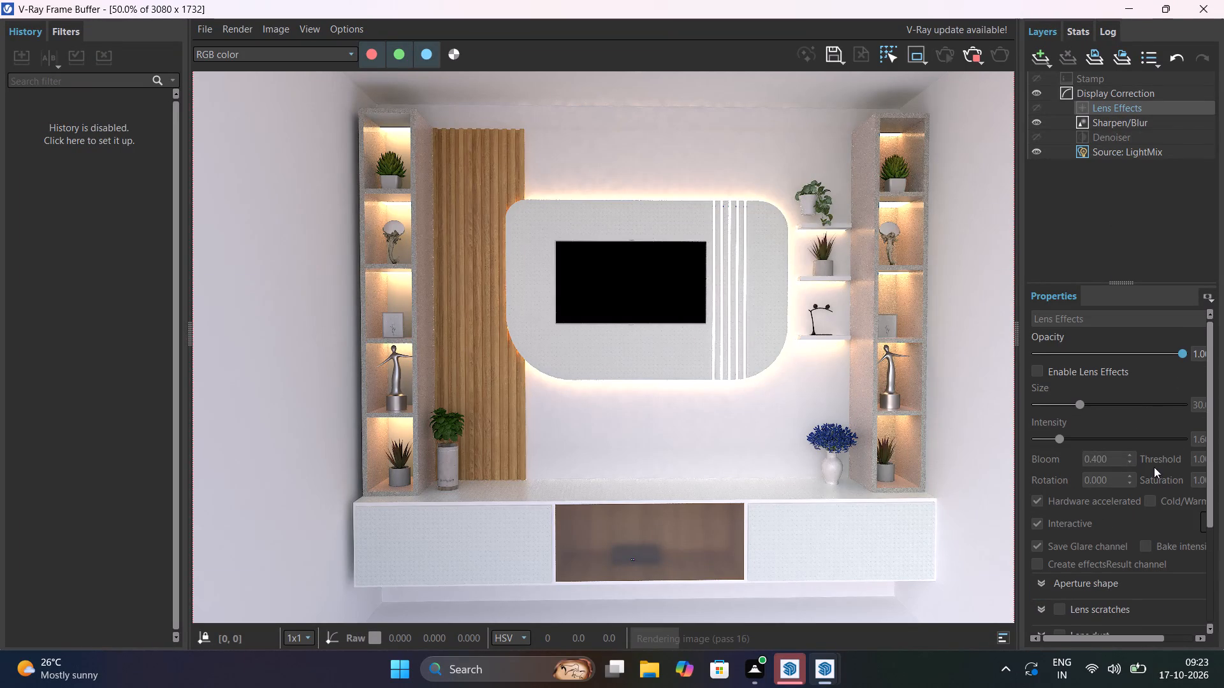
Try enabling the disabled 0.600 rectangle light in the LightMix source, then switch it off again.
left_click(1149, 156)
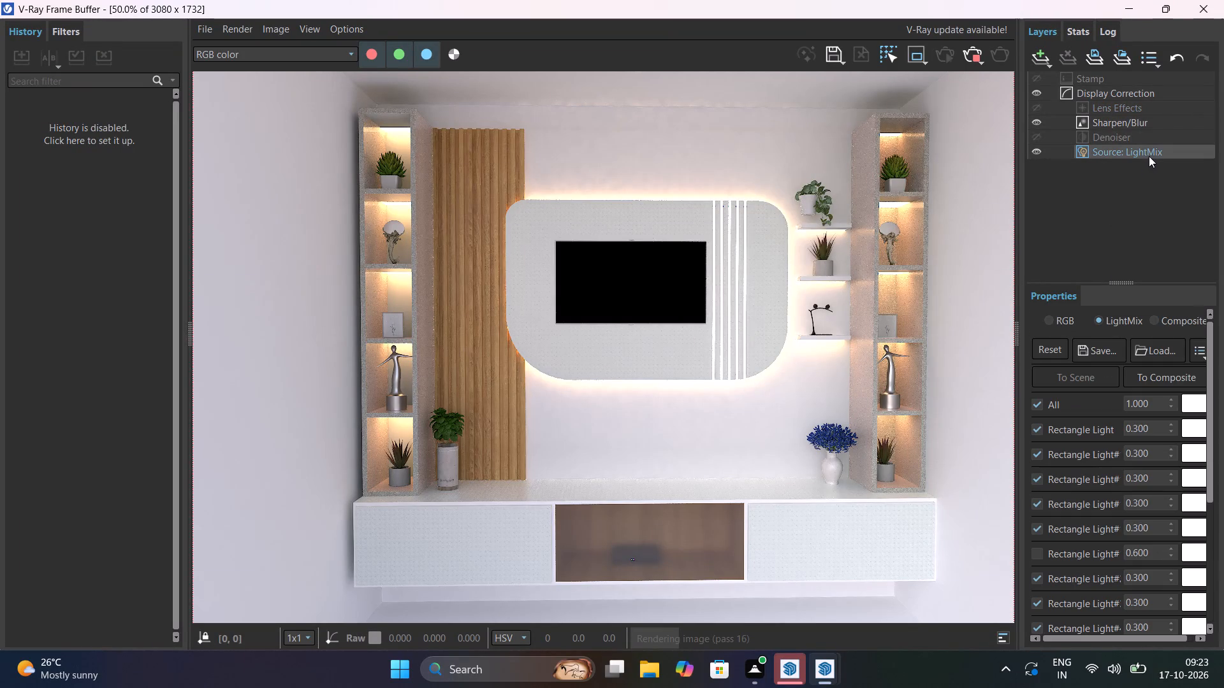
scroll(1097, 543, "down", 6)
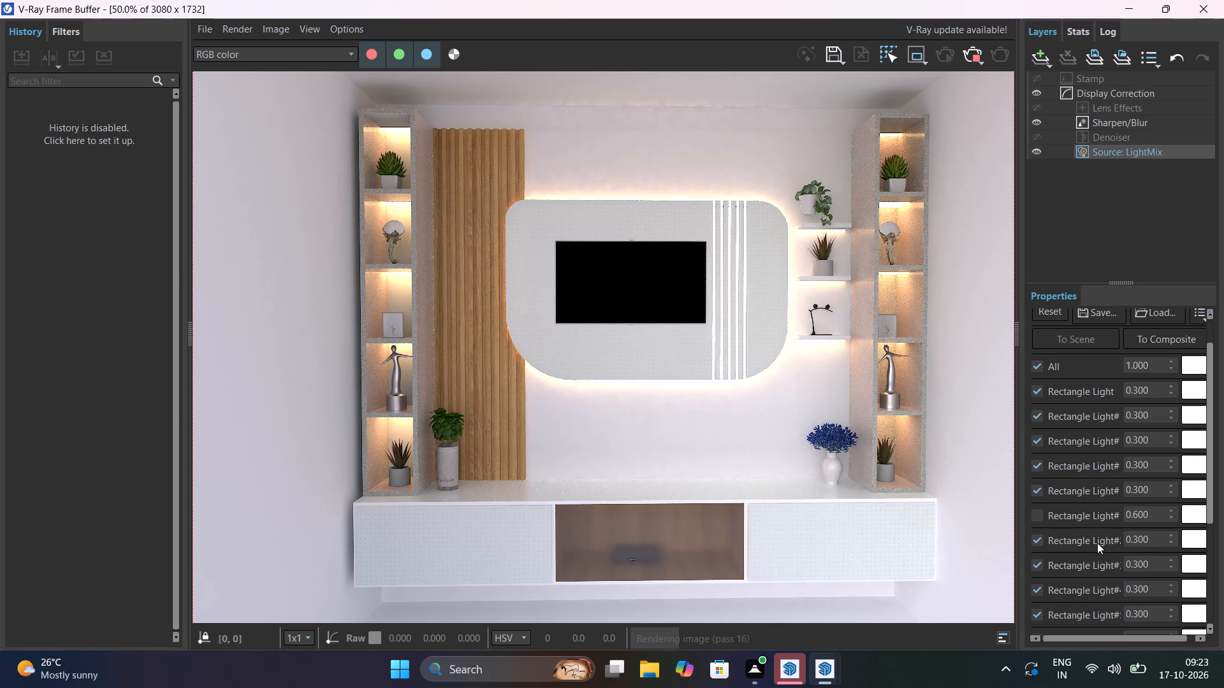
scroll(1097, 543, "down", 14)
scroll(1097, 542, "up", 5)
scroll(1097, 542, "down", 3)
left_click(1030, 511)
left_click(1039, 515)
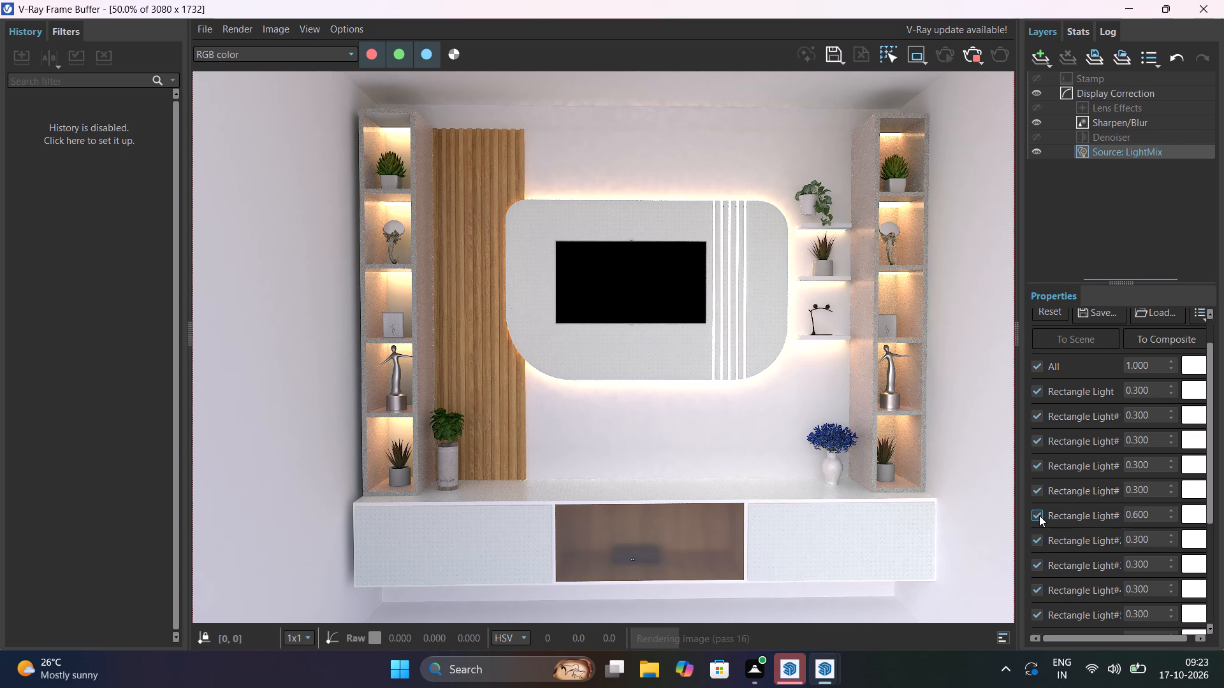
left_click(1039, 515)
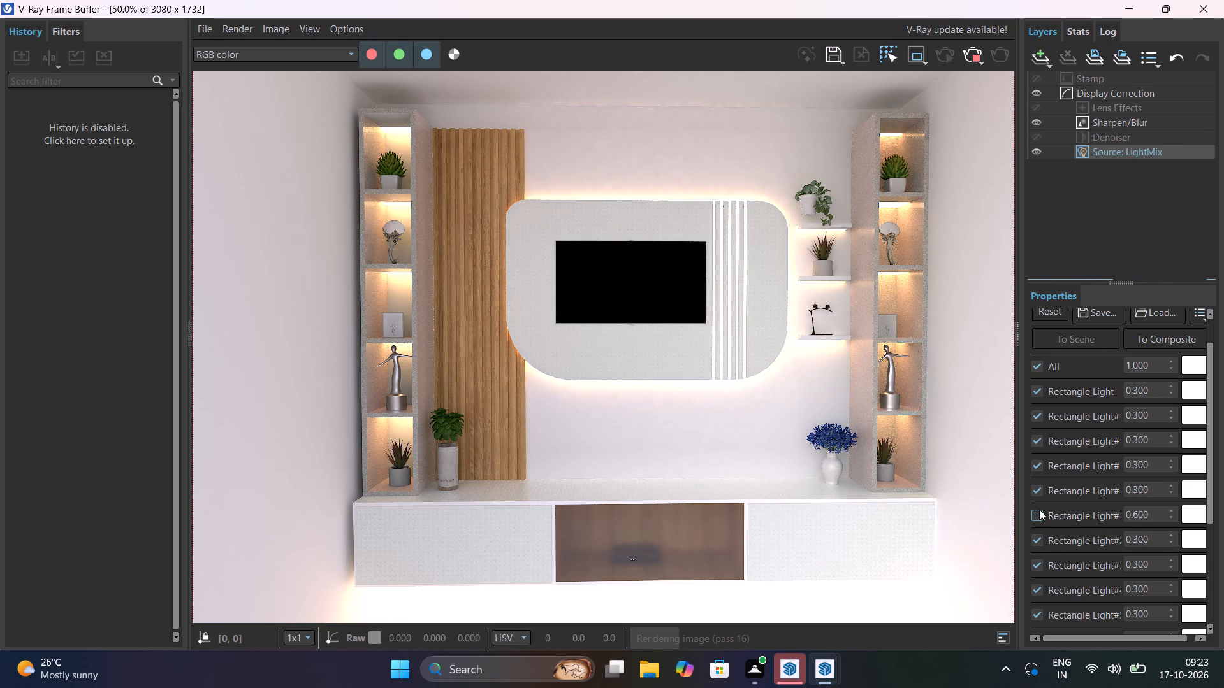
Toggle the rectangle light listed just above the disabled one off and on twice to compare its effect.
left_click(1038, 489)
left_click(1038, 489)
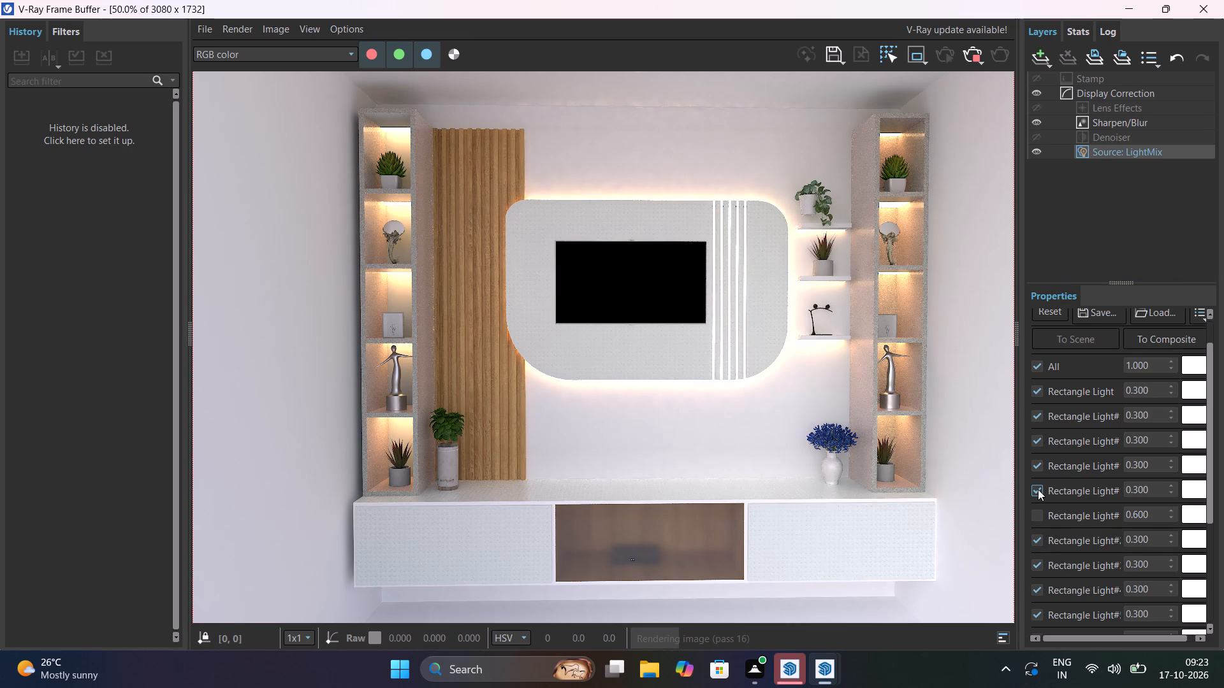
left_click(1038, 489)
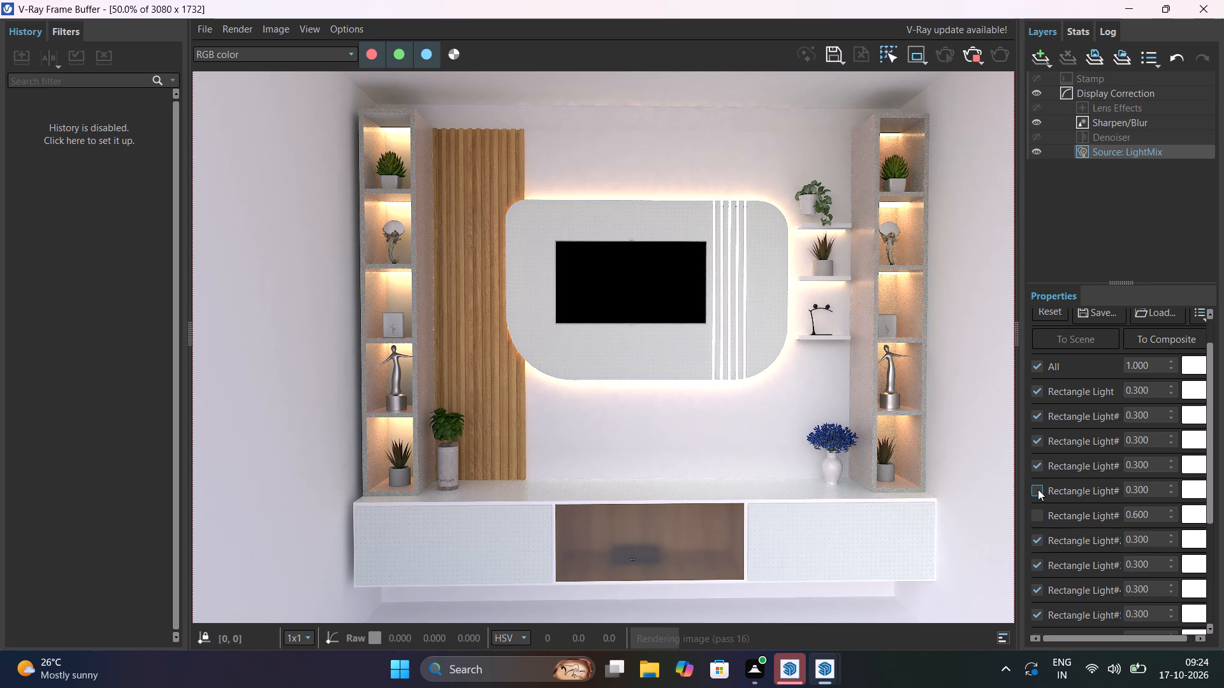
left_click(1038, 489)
Set the LightMix intensity of the rectangle light listed just above the disabled 0.600 one to 0.1.
left_click_drag(1160, 489, 1148, 489)
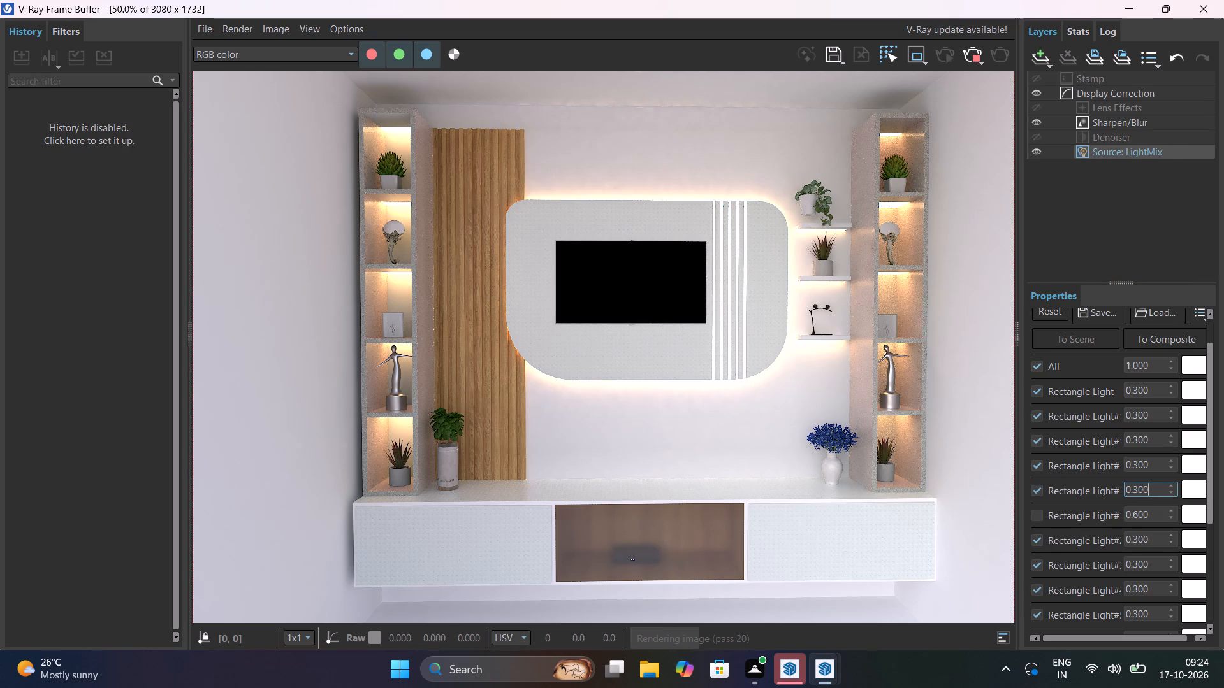
left_click_drag(1148, 489, 1110, 489)
type("0.1")
key("Return")
Toggle the rectangle light two rows above the disabled one off and on to compare, and set its intensity to 0.1.
left_click(1036, 469)
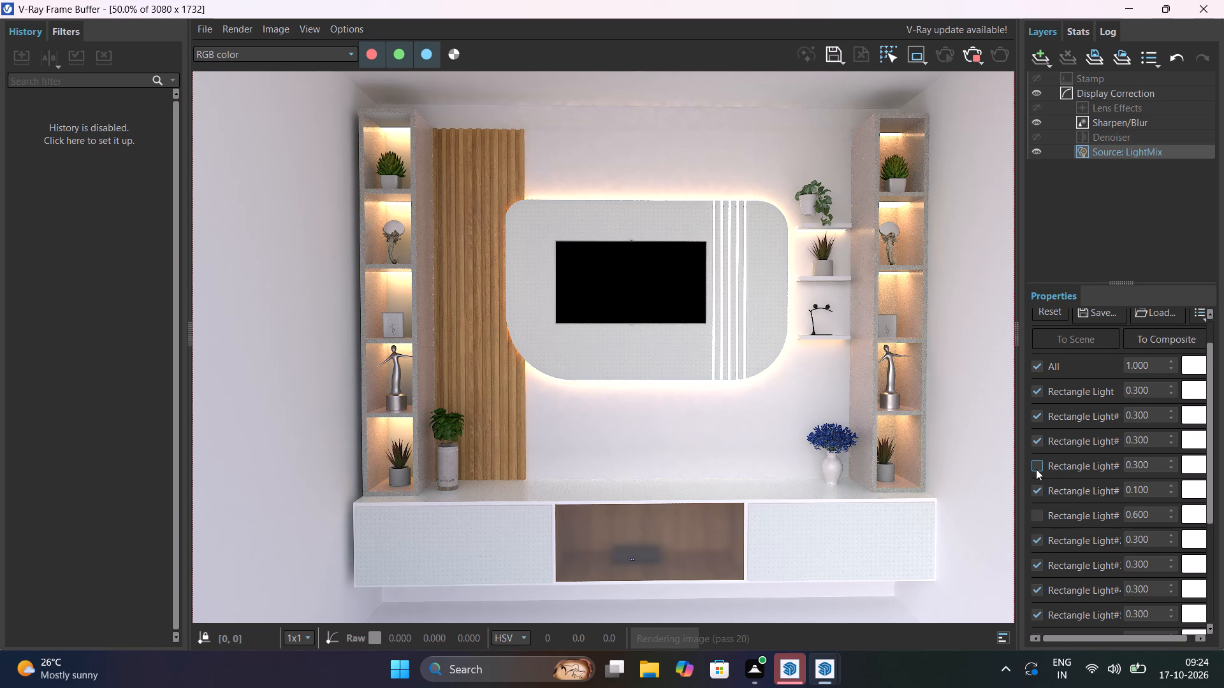
left_click(1036, 469)
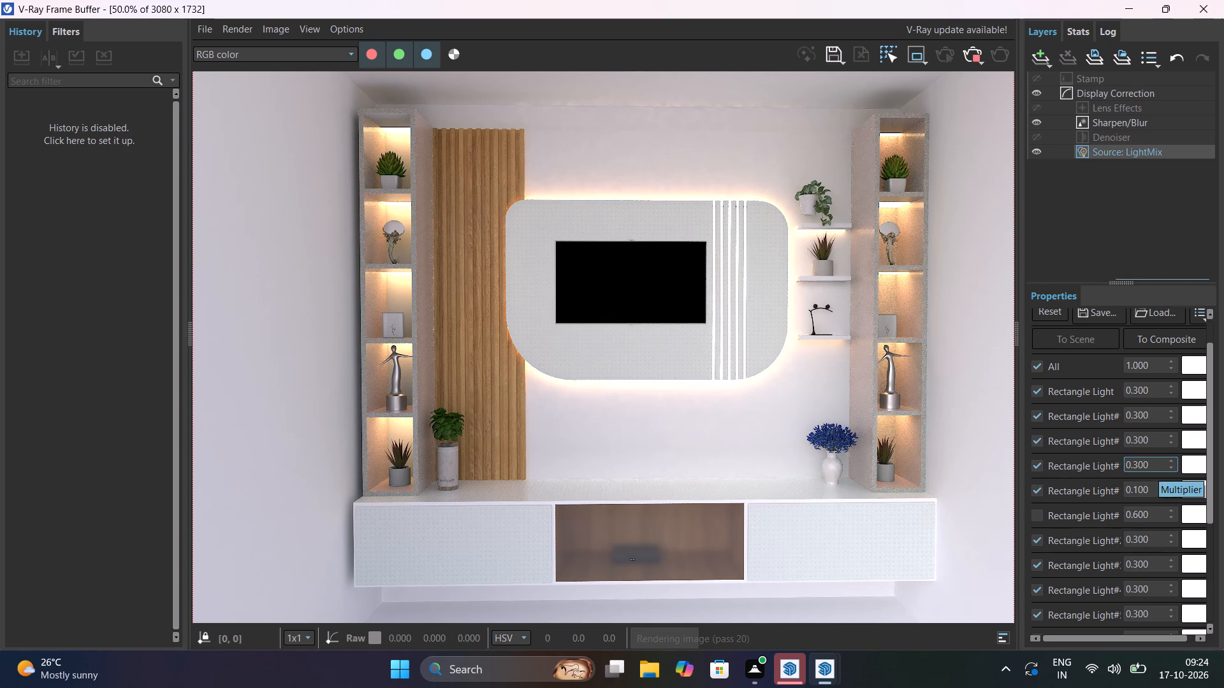
left_click_drag(1156, 468, 1112, 468)
type("0.1")
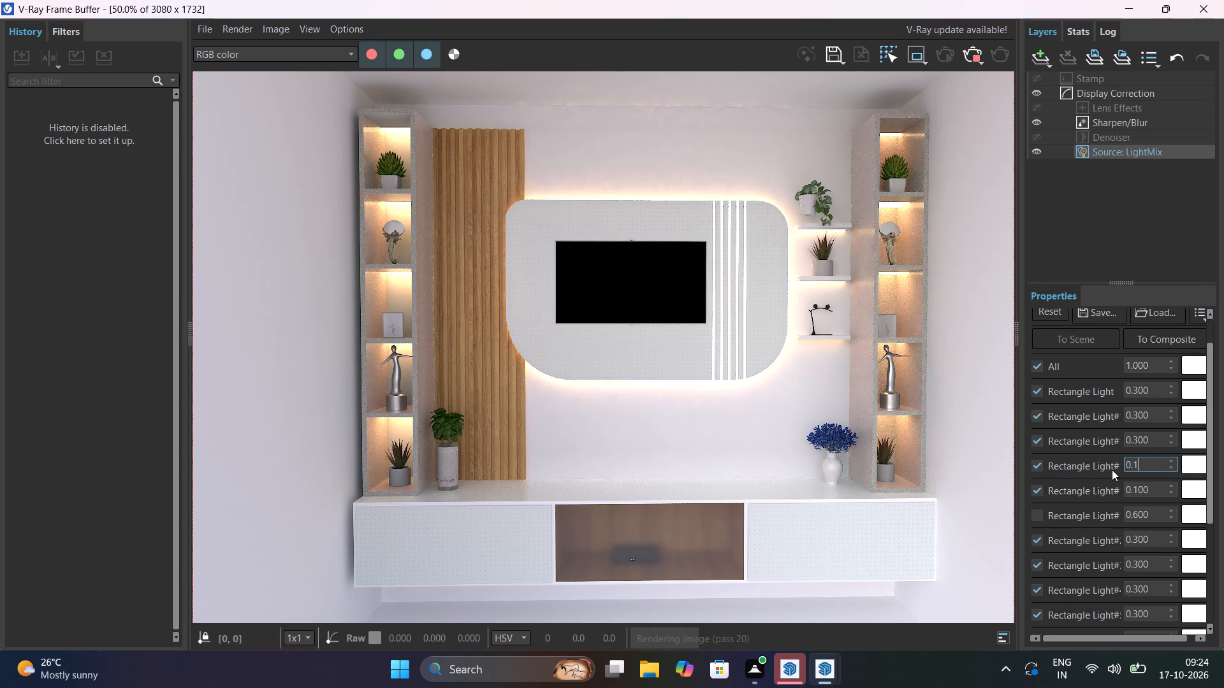
key("Return")
Toggle the rectangle light three rows above the disabled one off and on to compare, and set its intensity to 0.1.
left_click(1035, 441)
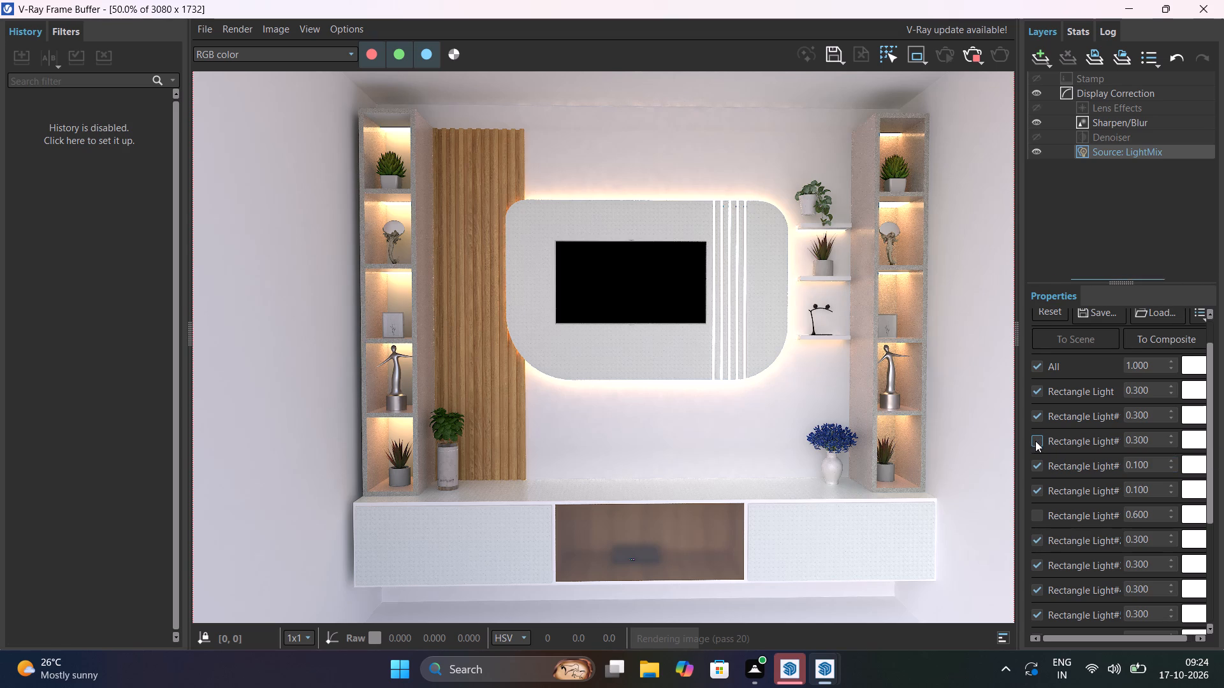
left_click(1035, 441)
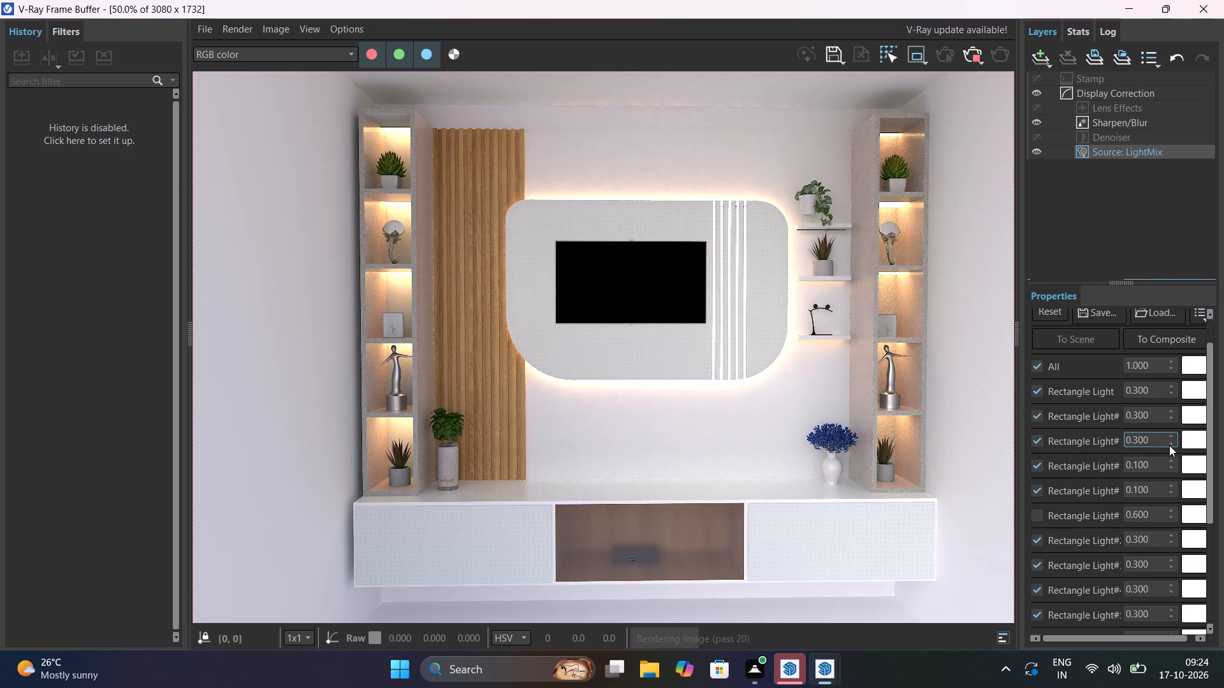
left_click_drag(1156, 440, 1113, 438)
type("0.1")
key("Return")
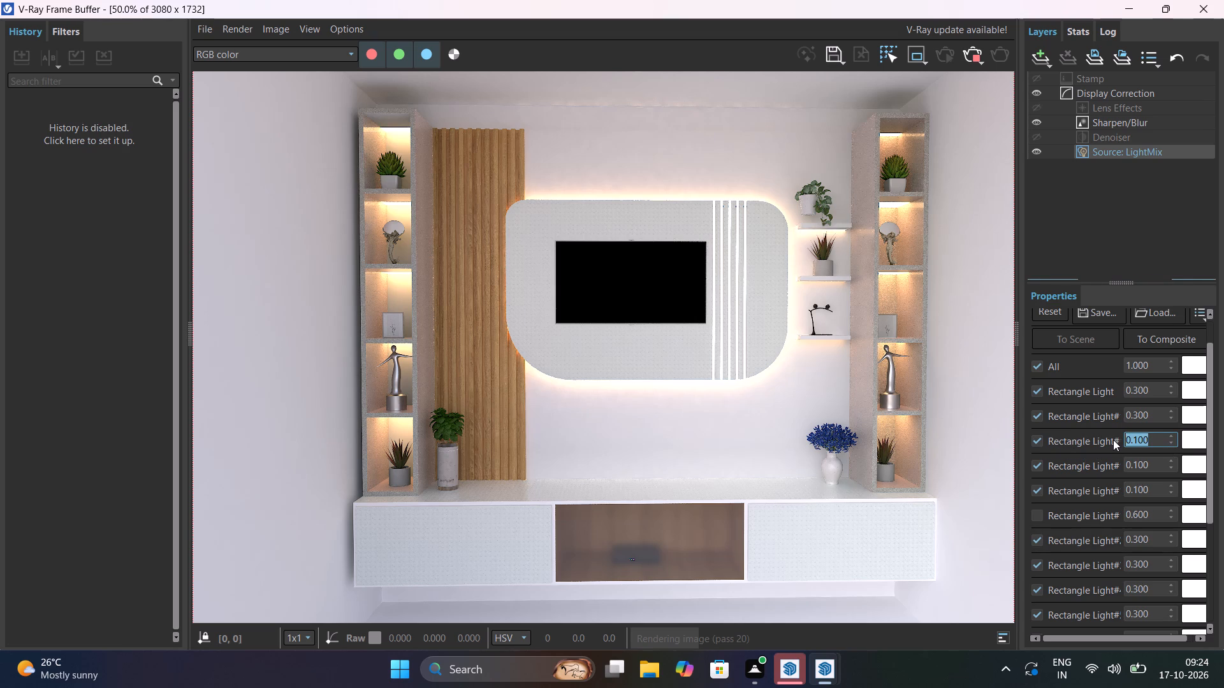
Review the remaining LightMix light intensities and the Lens Effects layer settings.
scroll(1113, 440, "down", 5)
scroll(1073, 474, "down", 10)
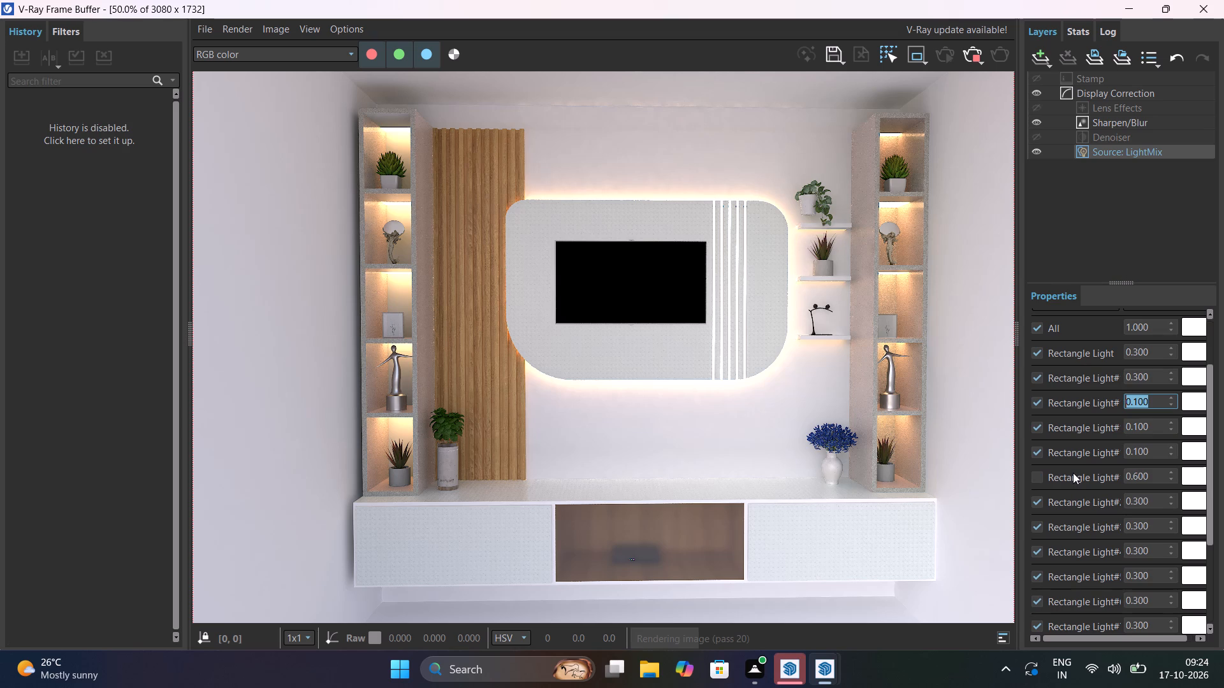
scroll(1073, 473, "down", 11)
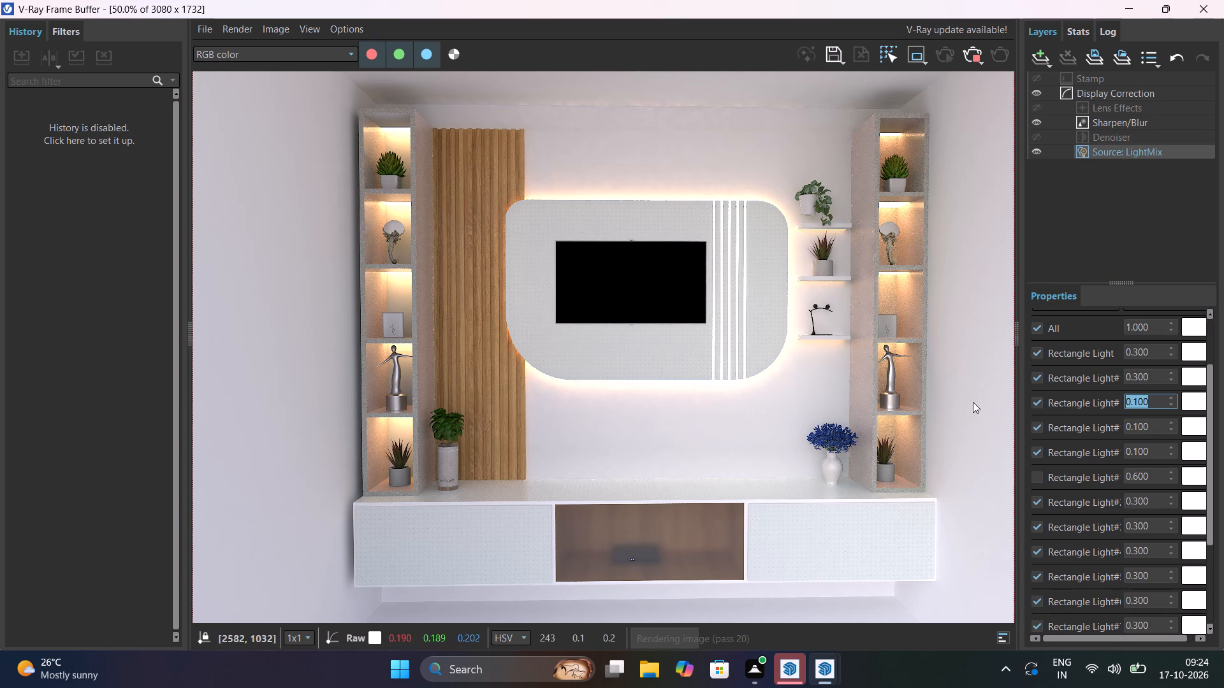
left_click(1116, 104)
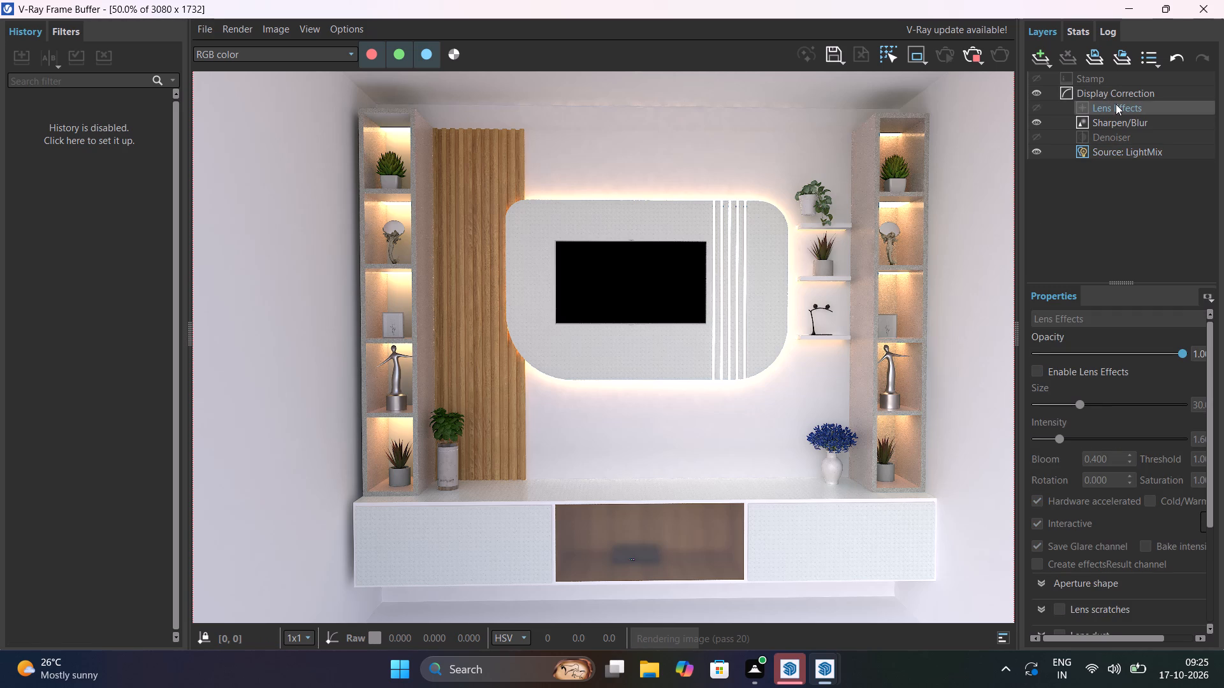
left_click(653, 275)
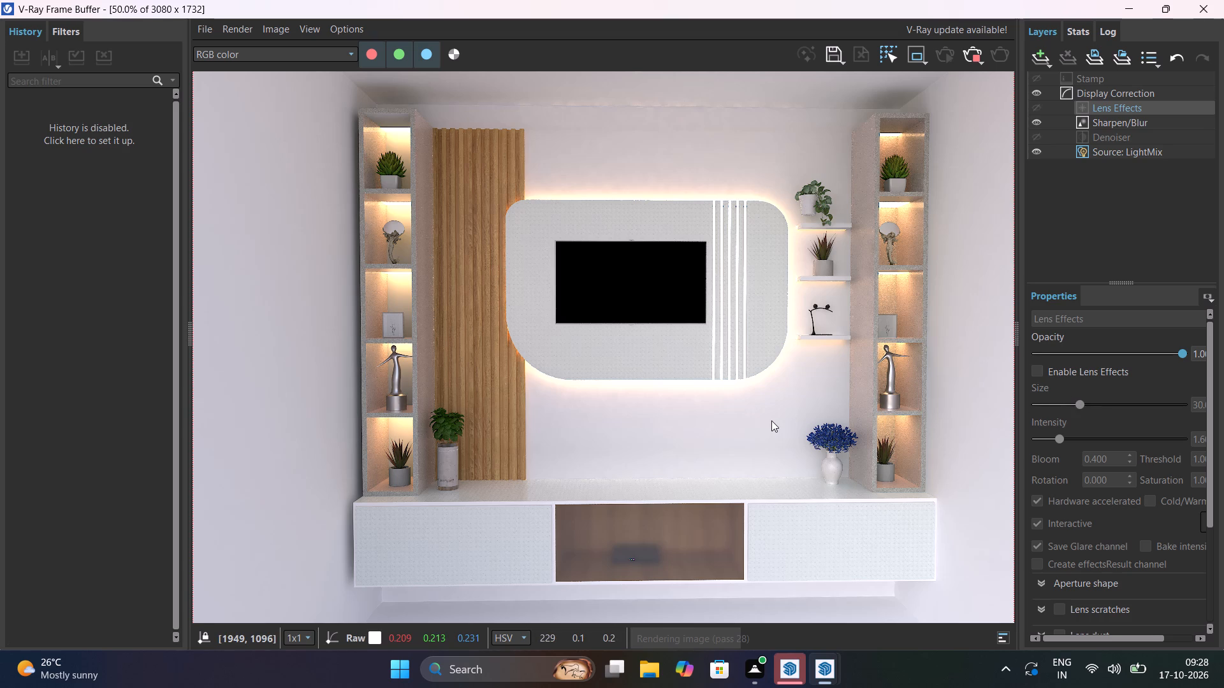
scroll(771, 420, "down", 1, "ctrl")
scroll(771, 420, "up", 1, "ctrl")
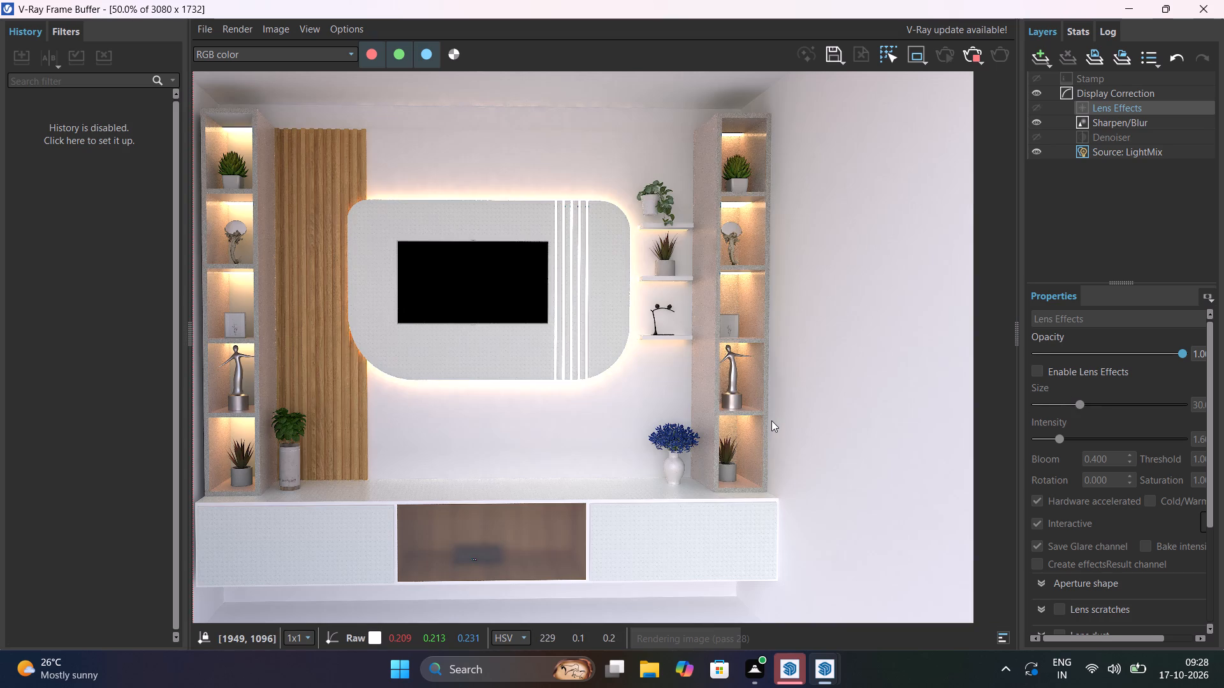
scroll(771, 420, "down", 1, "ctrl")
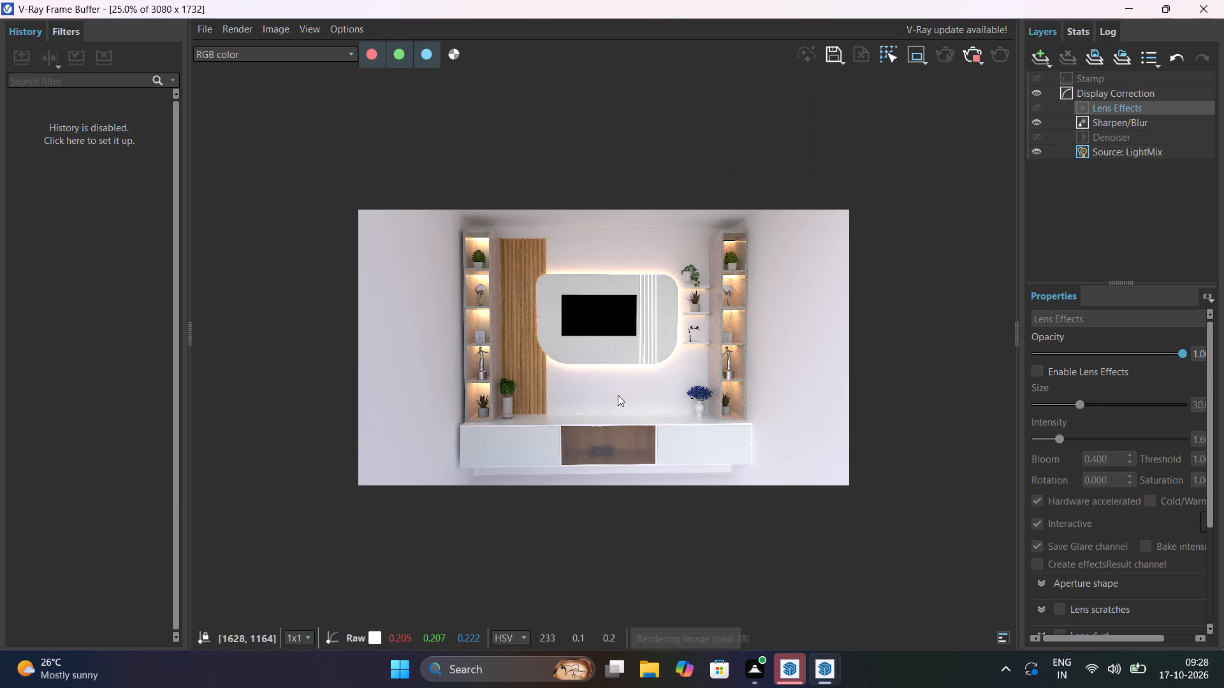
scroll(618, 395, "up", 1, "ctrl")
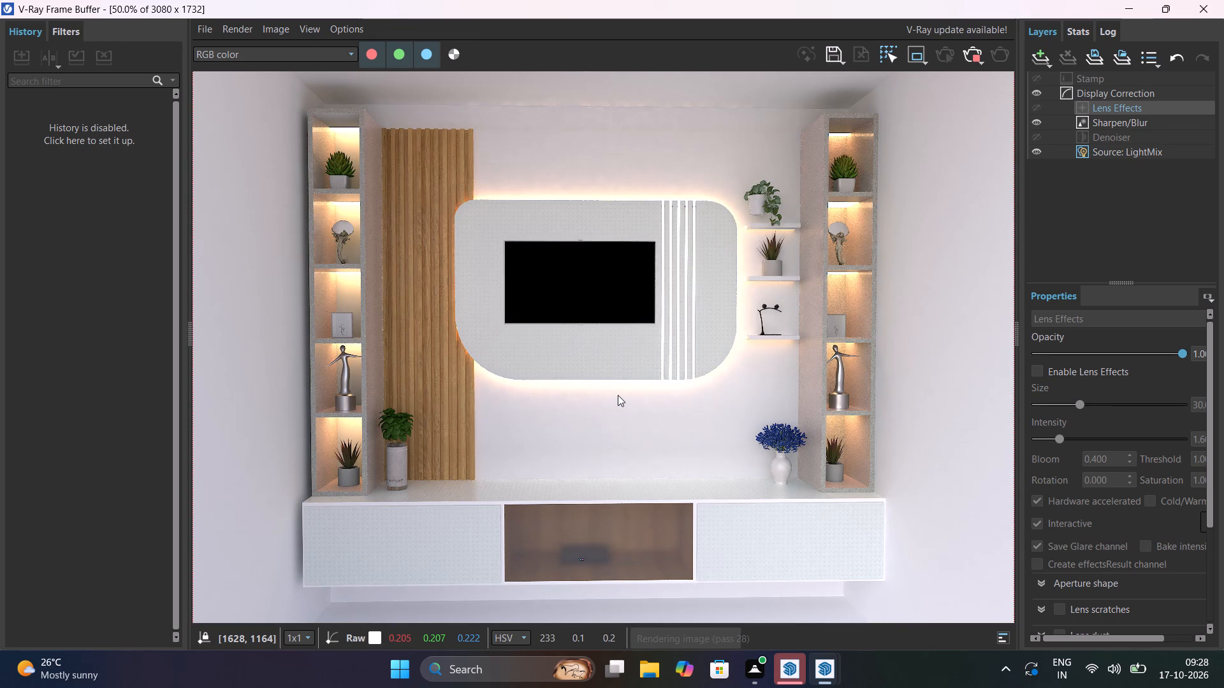
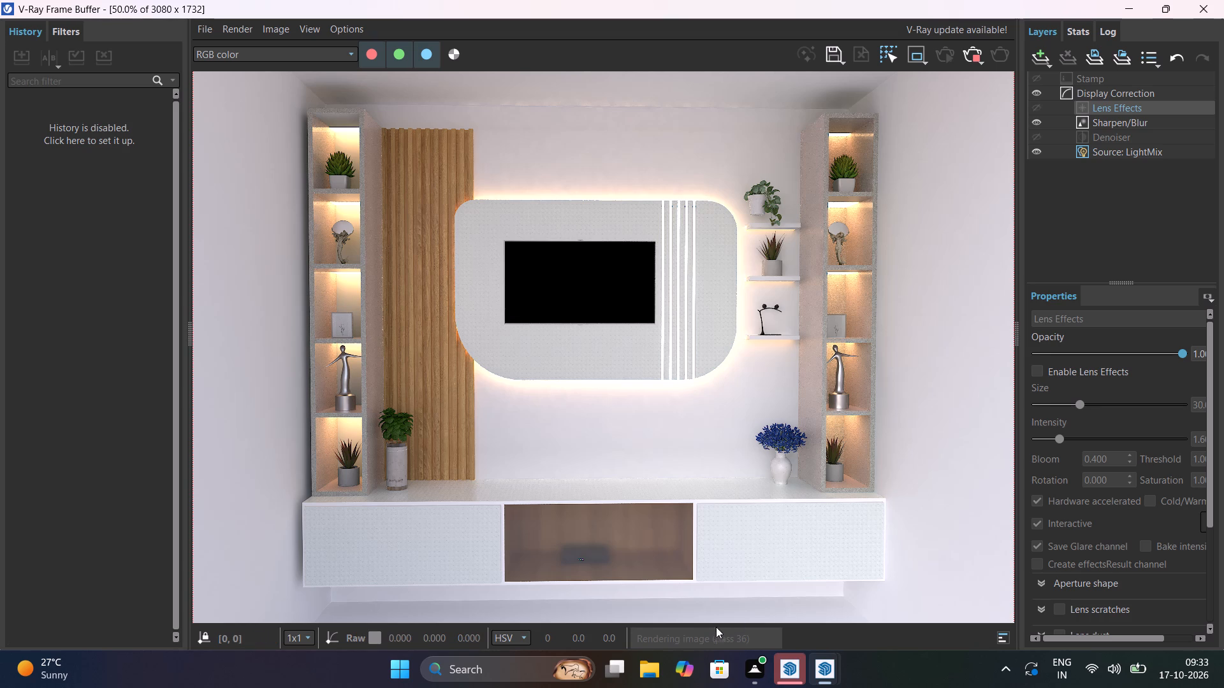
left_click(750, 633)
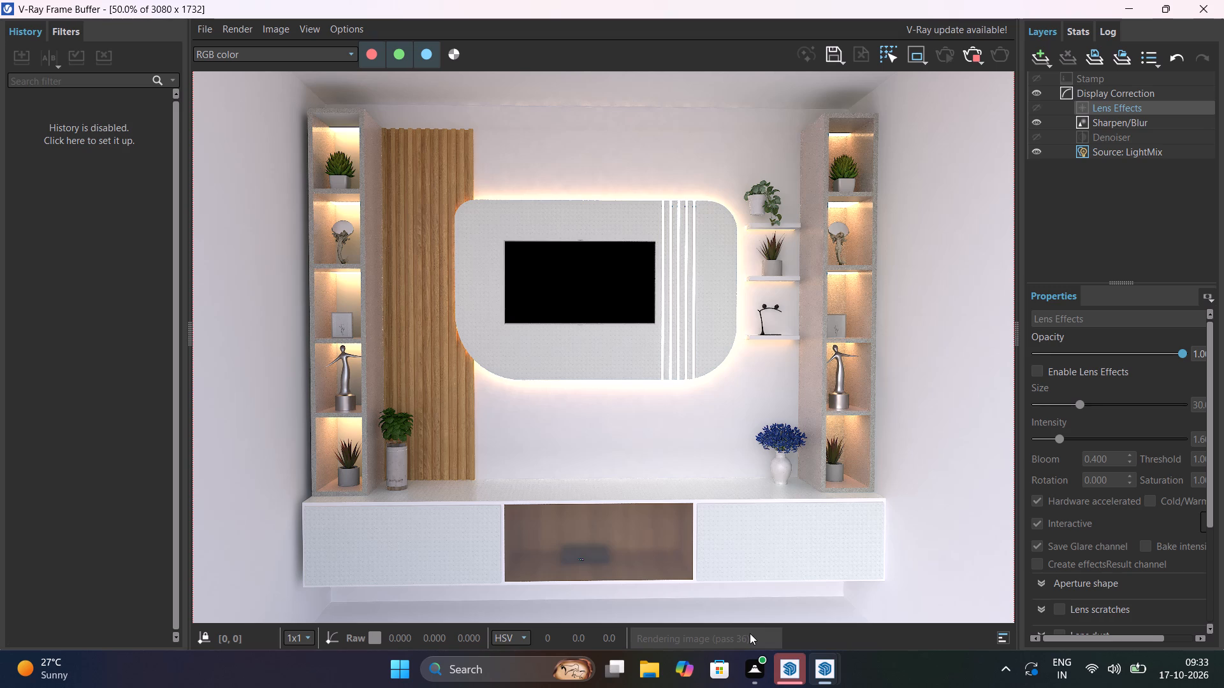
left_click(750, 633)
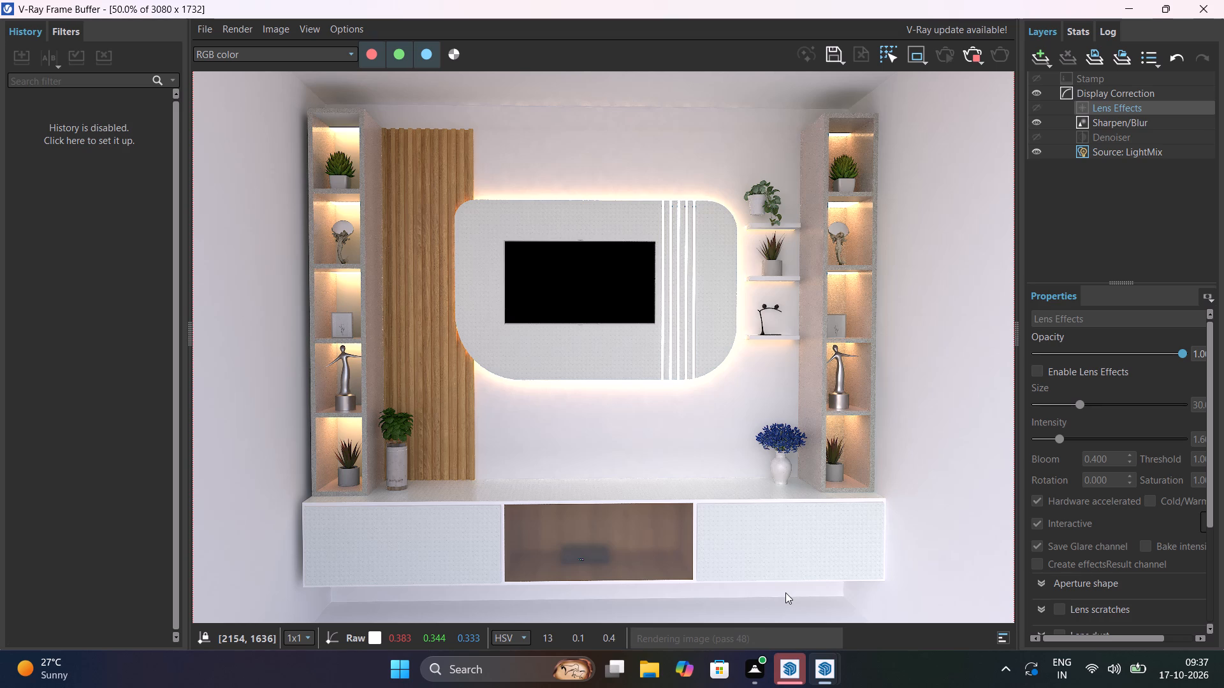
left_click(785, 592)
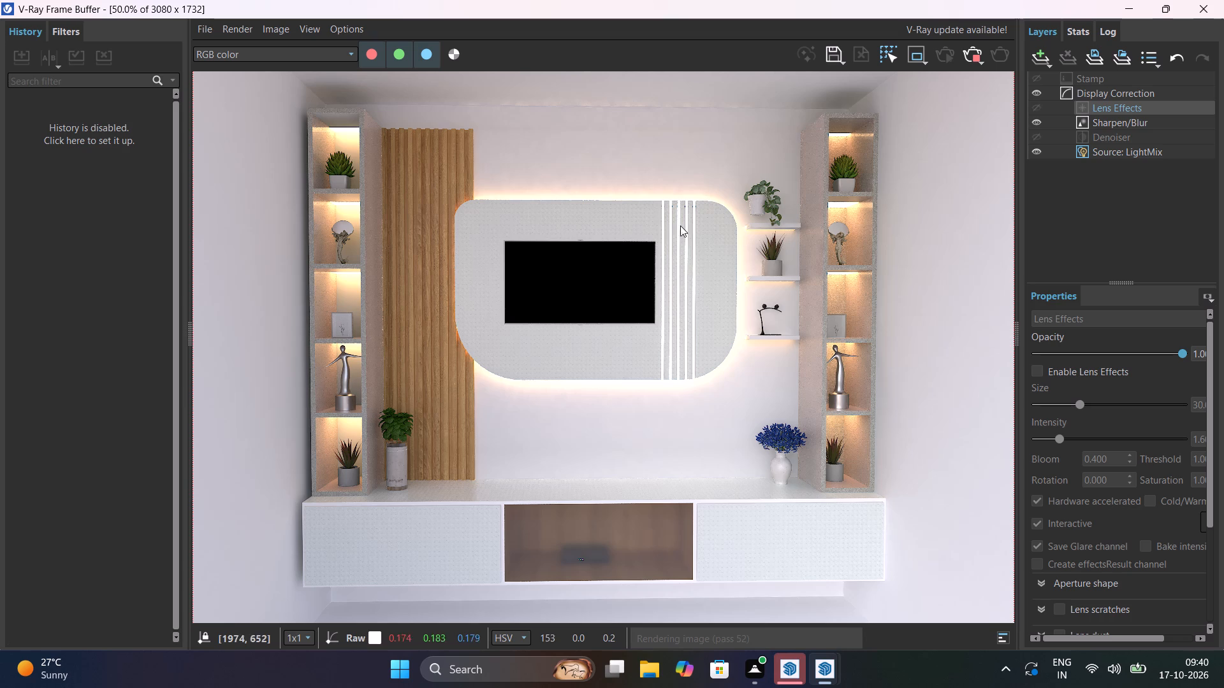
Examine the in-progress TV wall render, checking the backlit rounded panel and the overall composition.
scroll(692, 243, "up", 1)
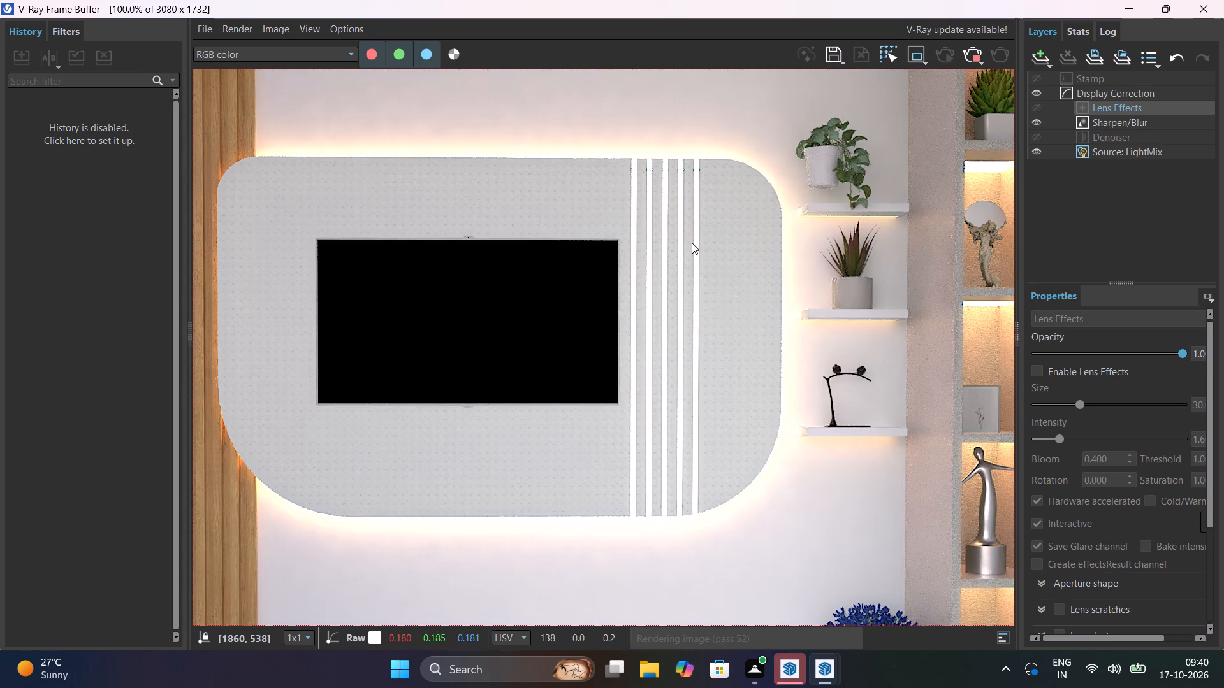
scroll(692, 243, "down", 1)
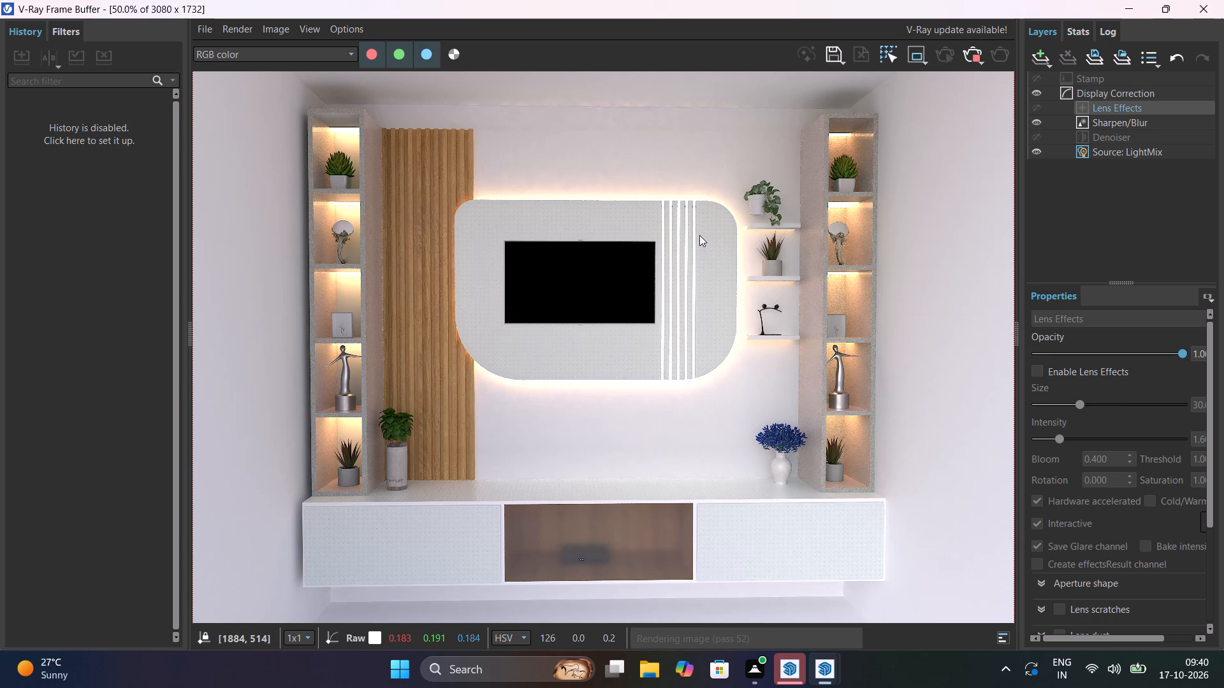
scroll(699, 235, "up", 1)
scroll(699, 235, "down", 2)
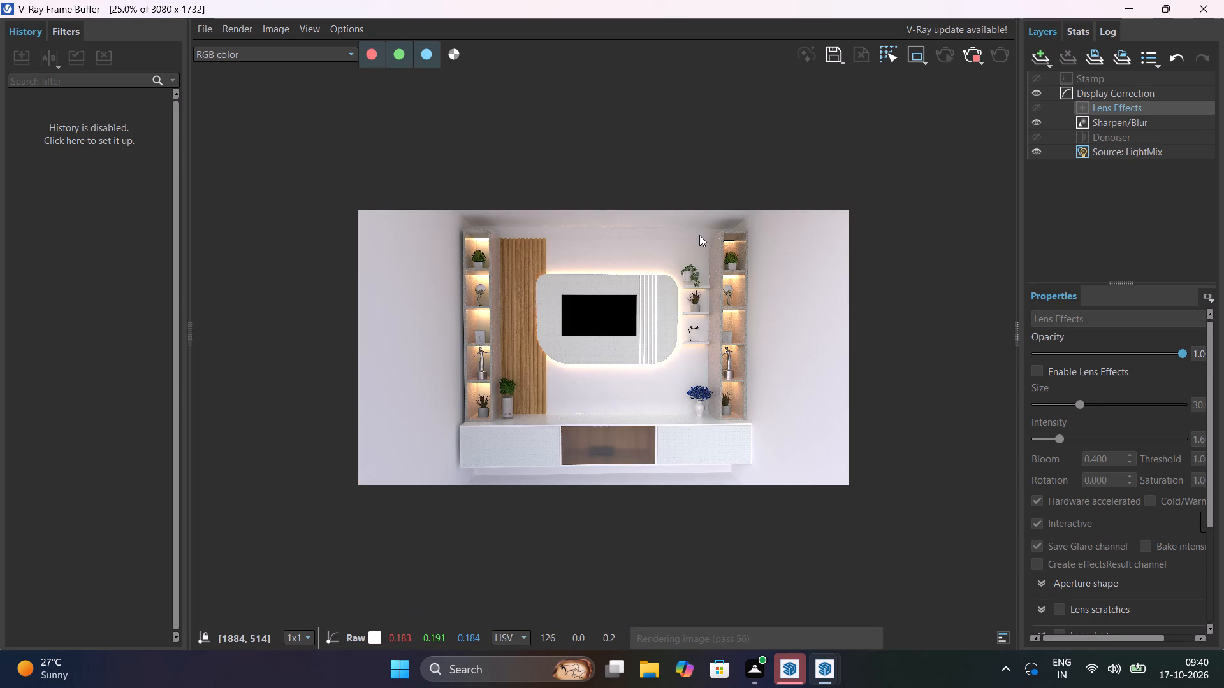
scroll(699, 235, "up", 1)
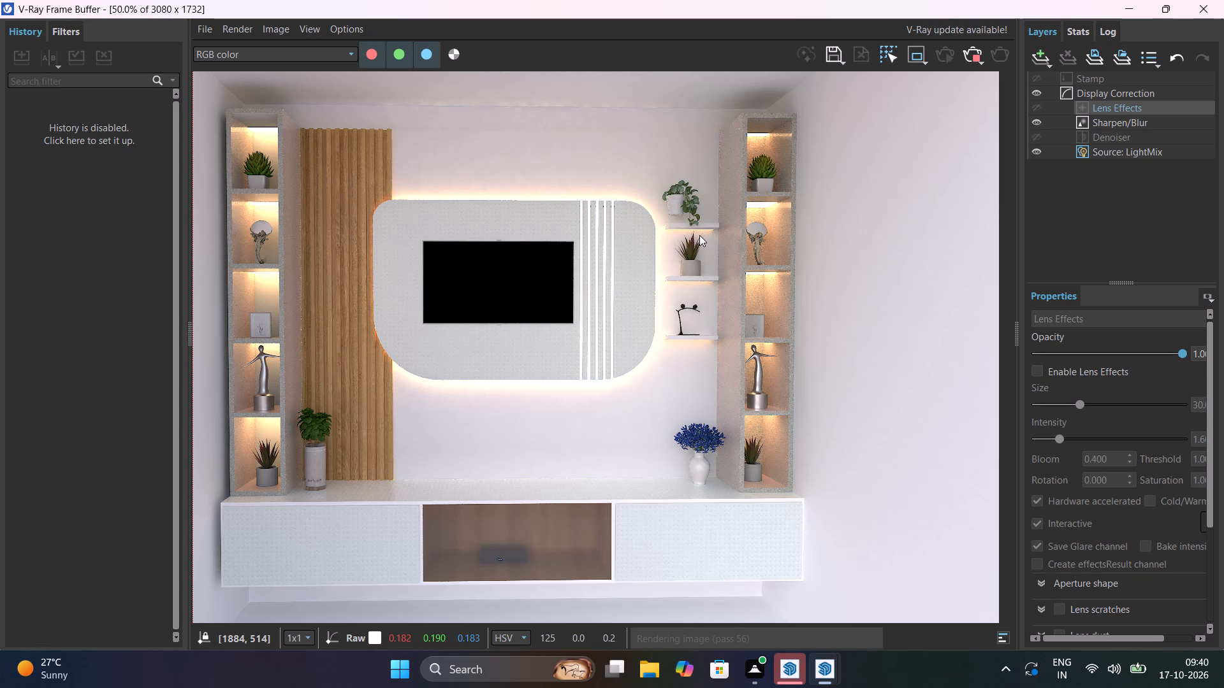
scroll(699, 235, "down", 1)
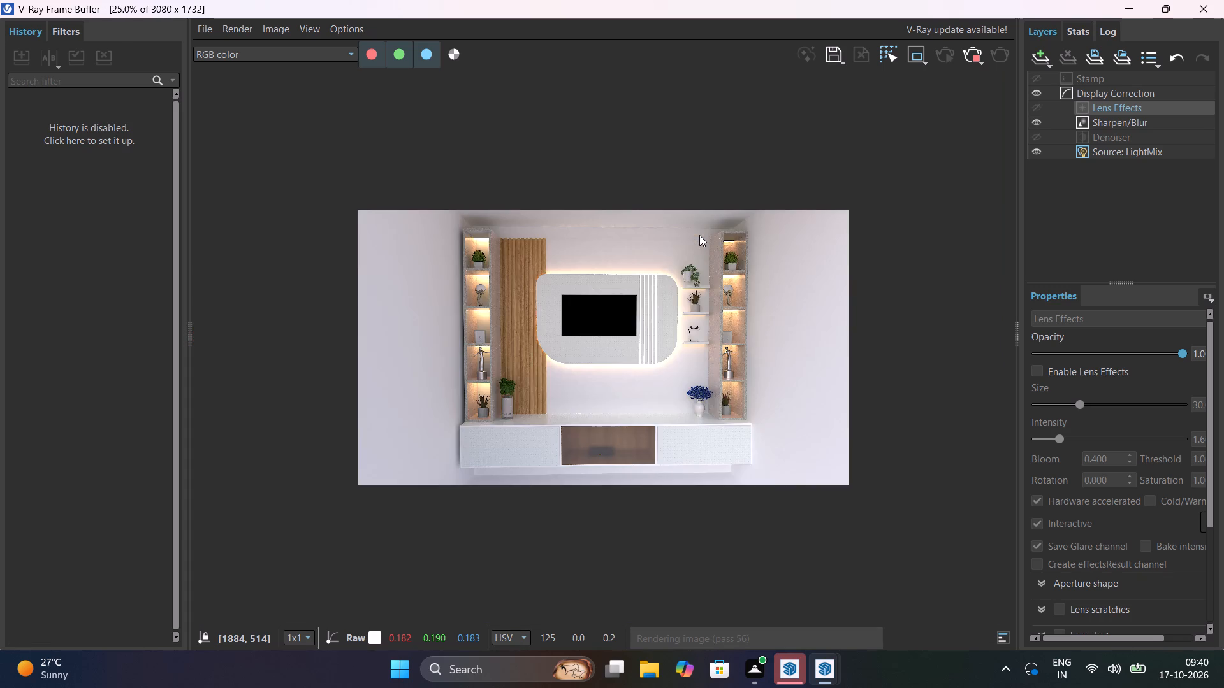
scroll(699, 235, "up", 1)
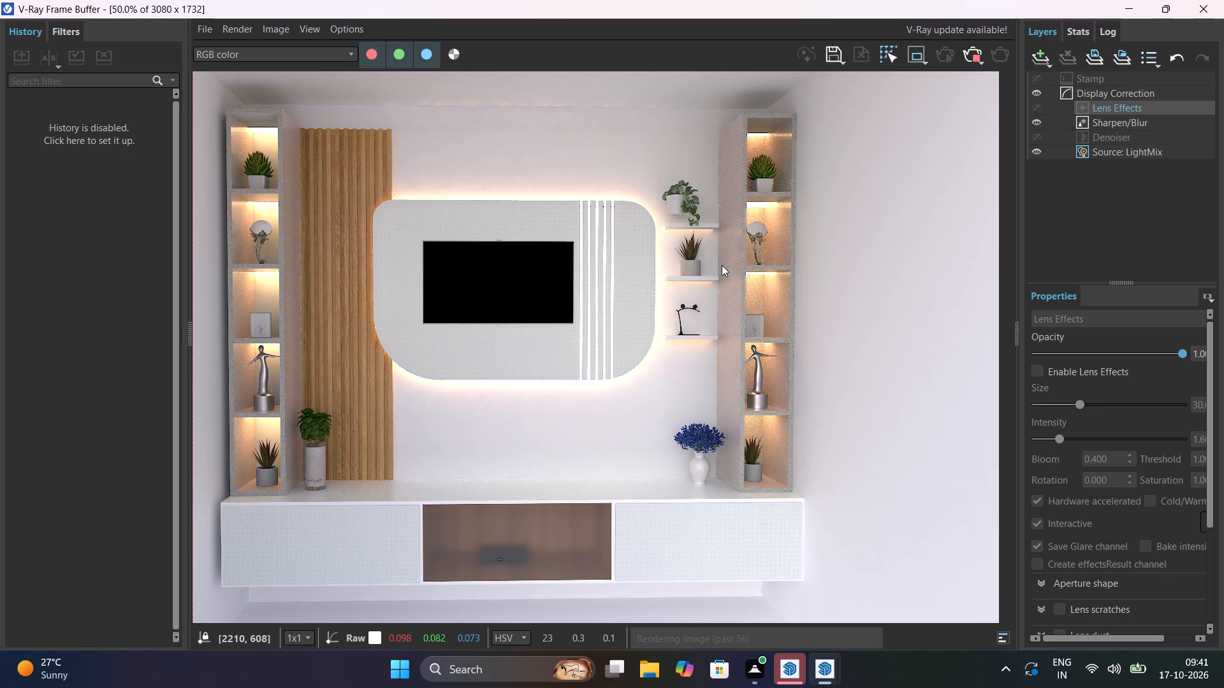
scroll(720, 310, "down", 1)
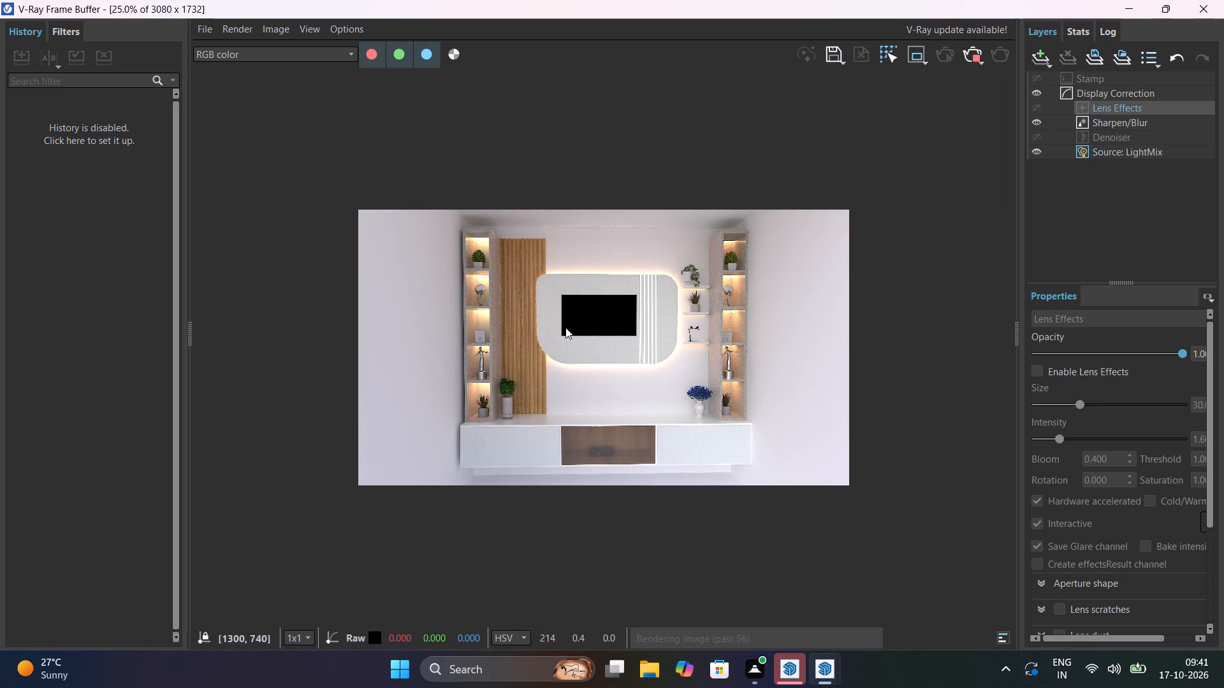
scroll(565, 327, "up", 1)
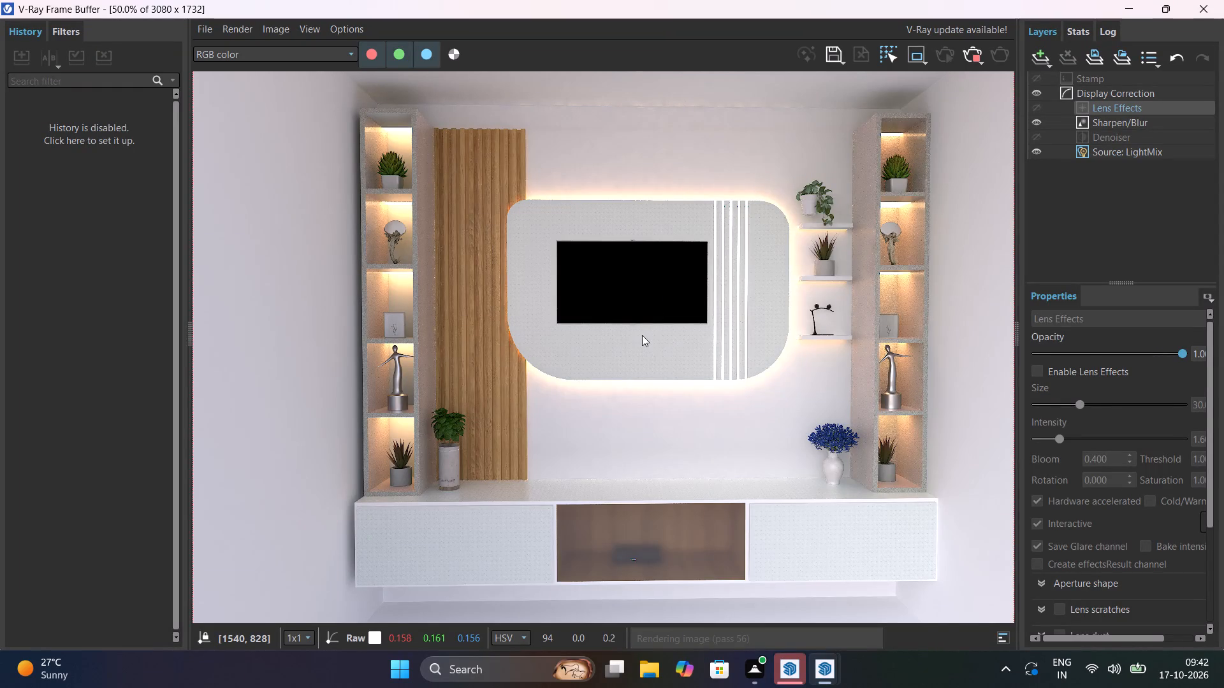
scroll(642, 335, "up", 1)
scroll(642, 335, "down", 1)
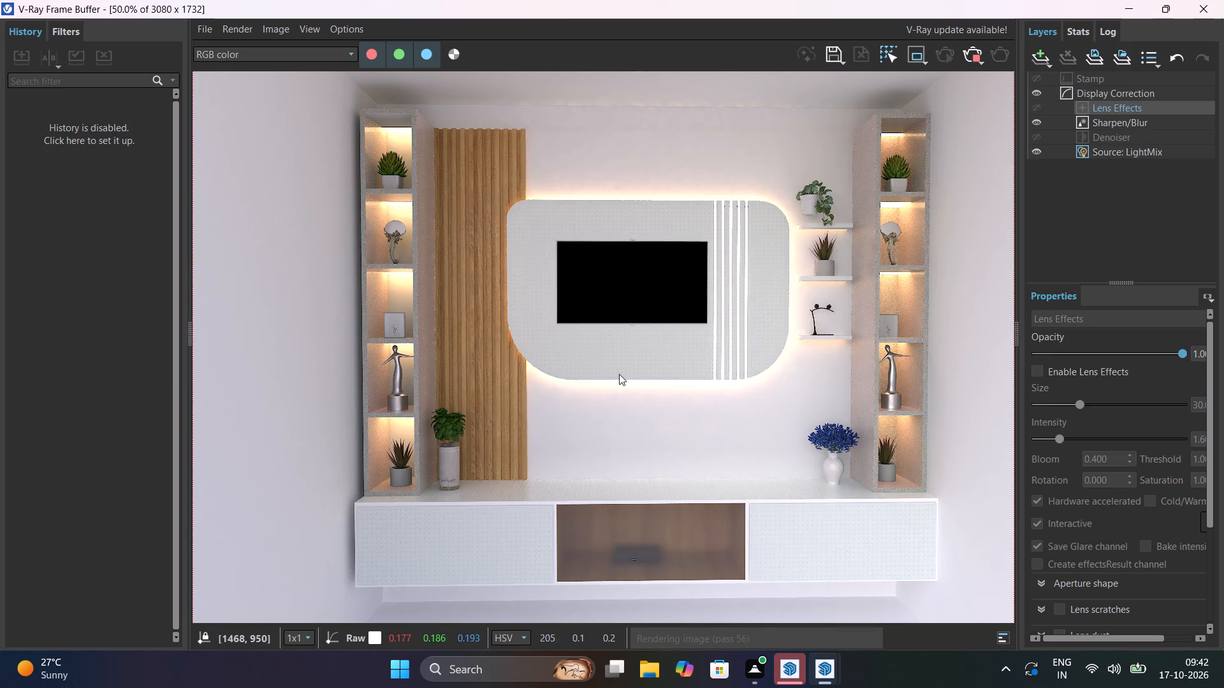
scroll(619, 374, "down", 1)
scroll(644, 316, "up", 1)
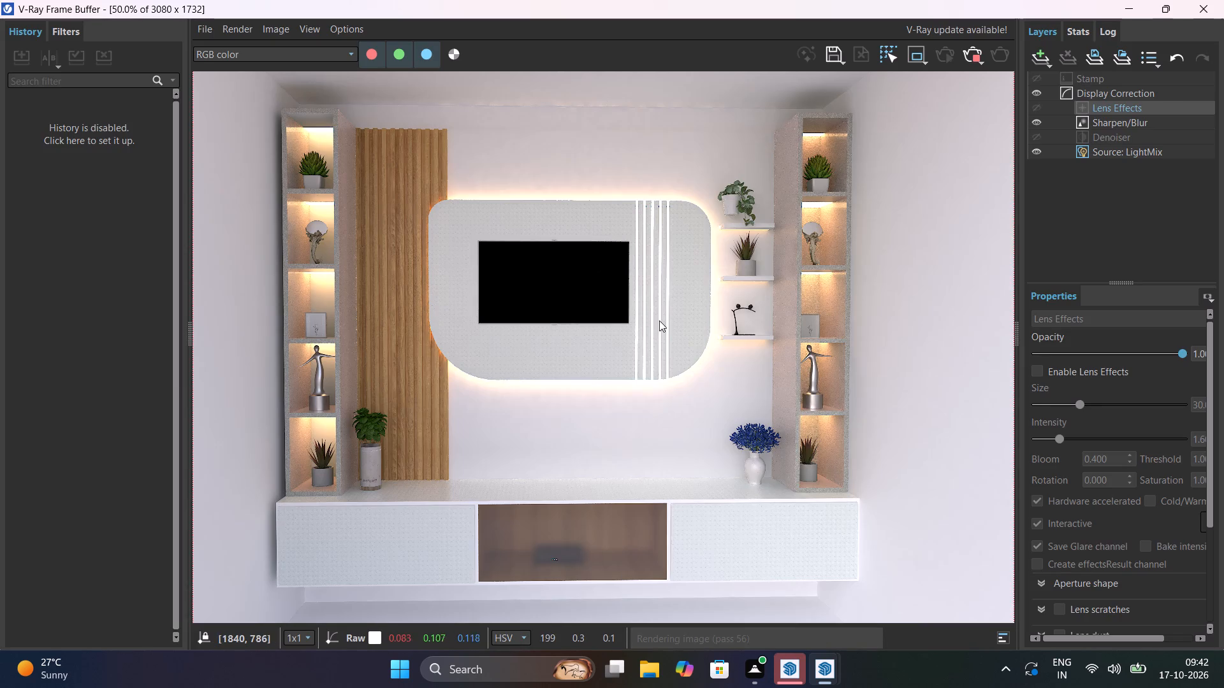
middle_click_drag(659, 320, 694, 417)
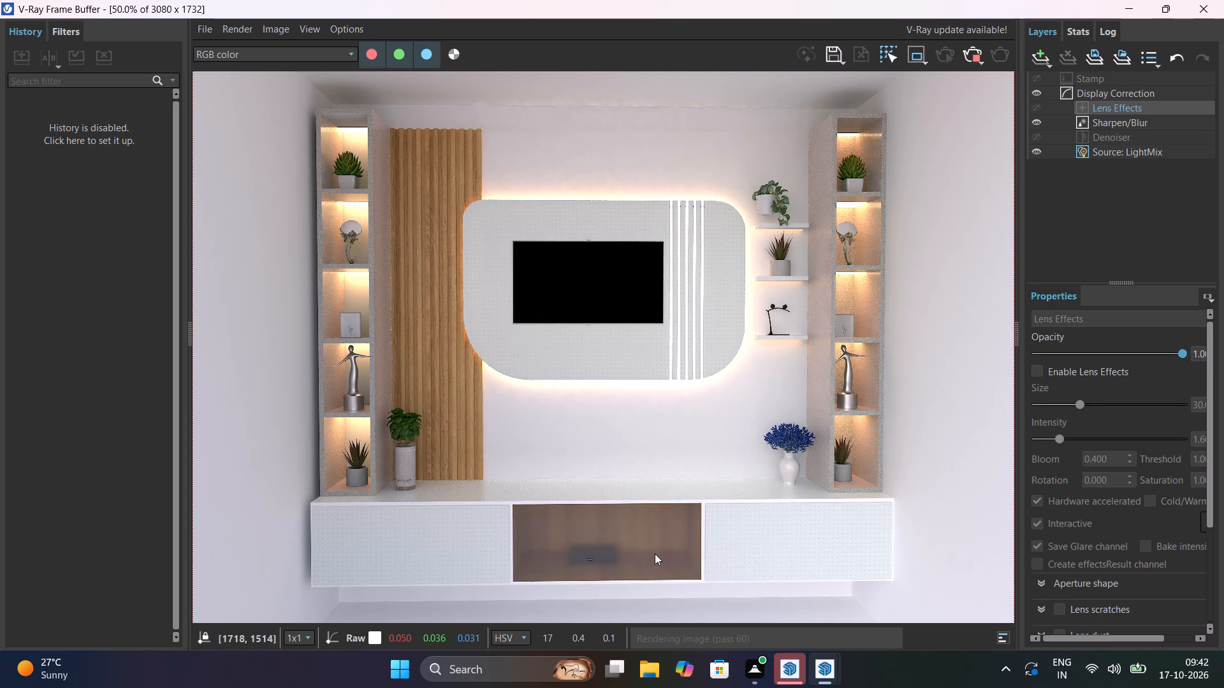
Examine the render's lit display niches, floating shelves and the white vertical strips beside the TV in close-up.
scroll(687, 431, "down", 1)
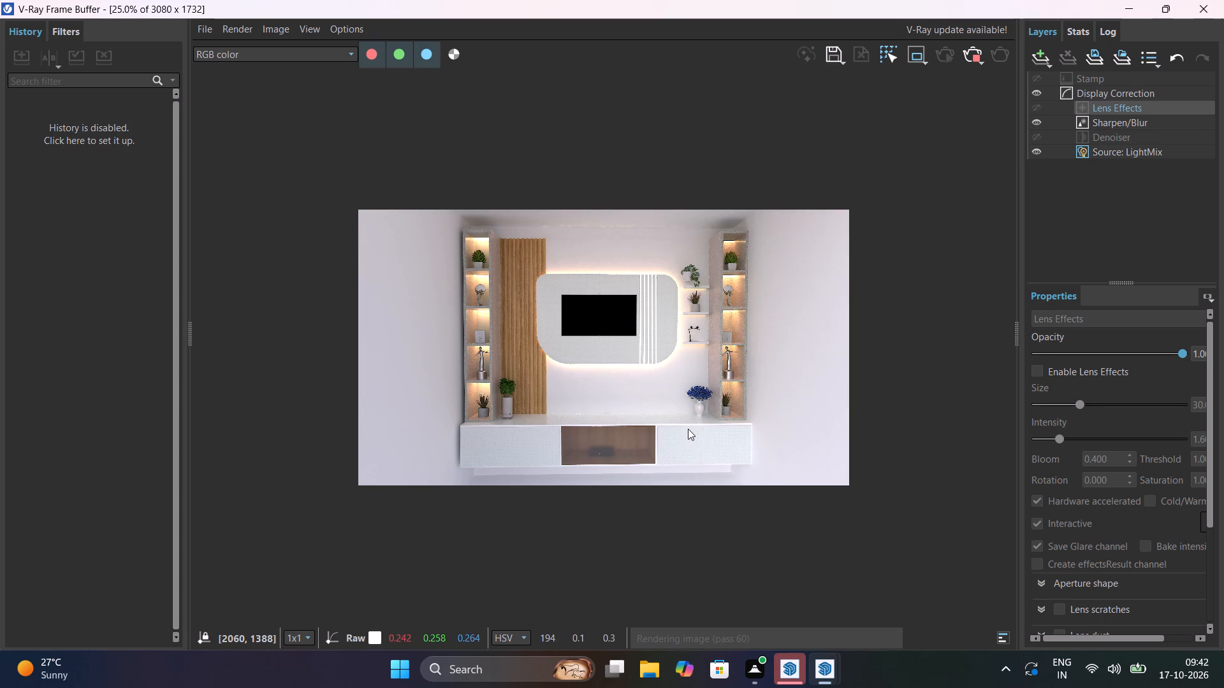
scroll(730, 269, "up", 3)
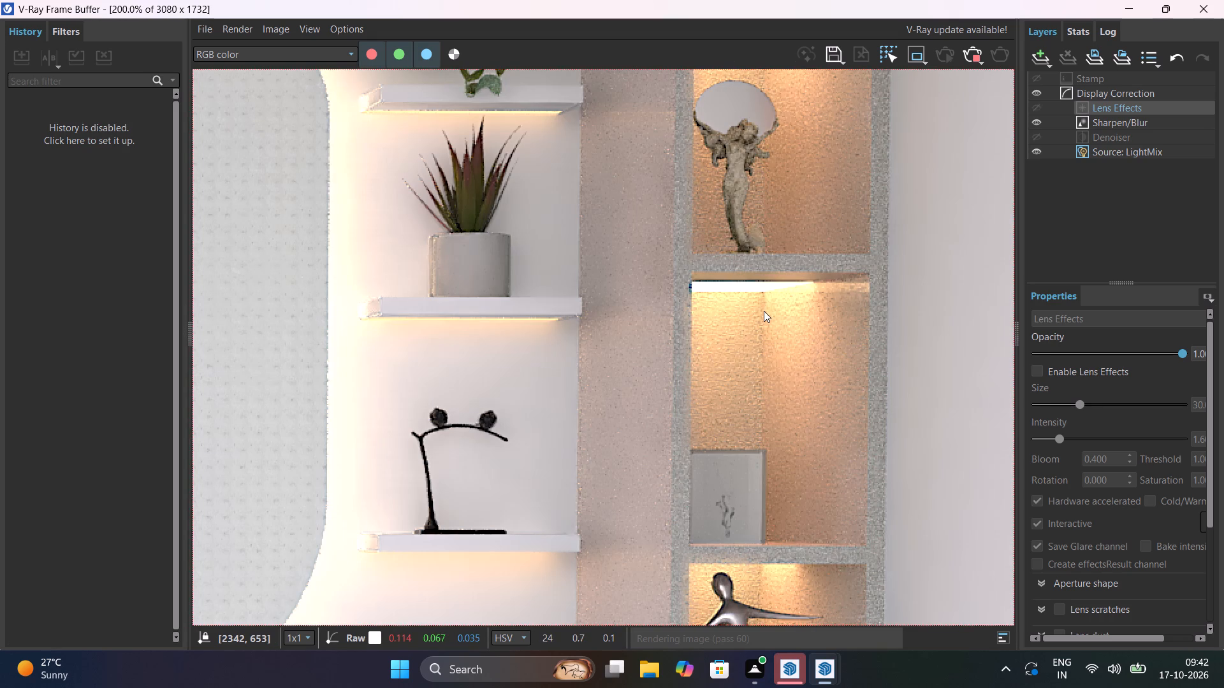
scroll(764, 311, "down", 1)
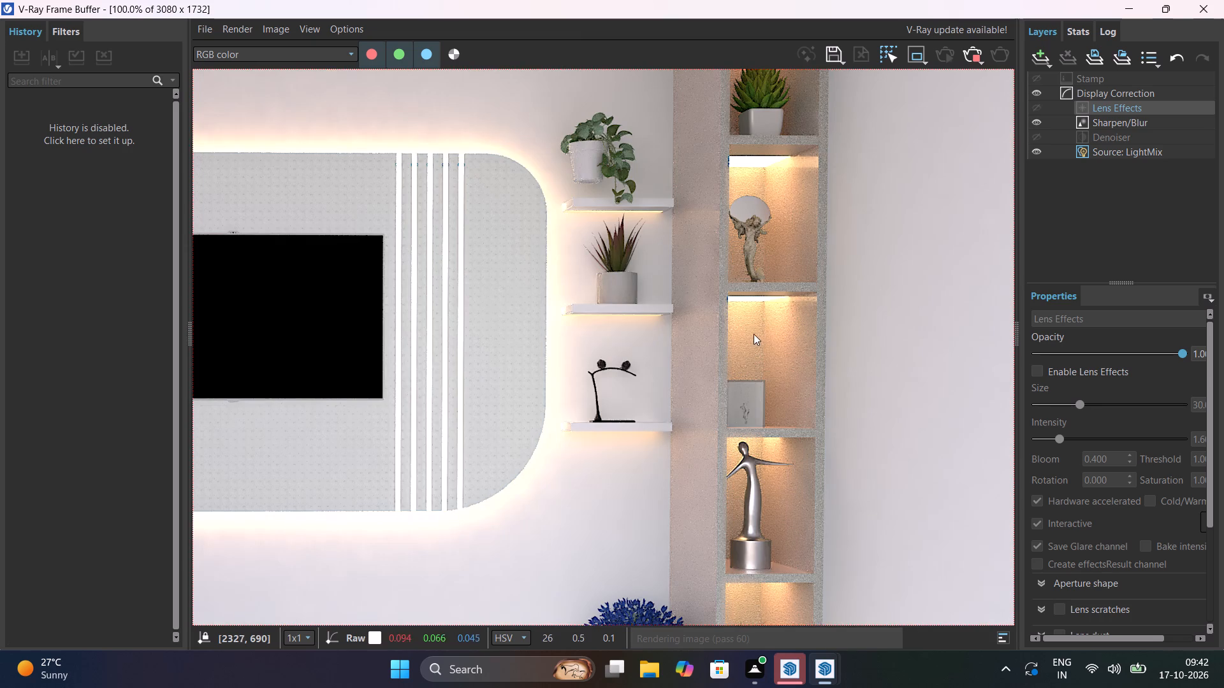
scroll(754, 333, "down", 1)
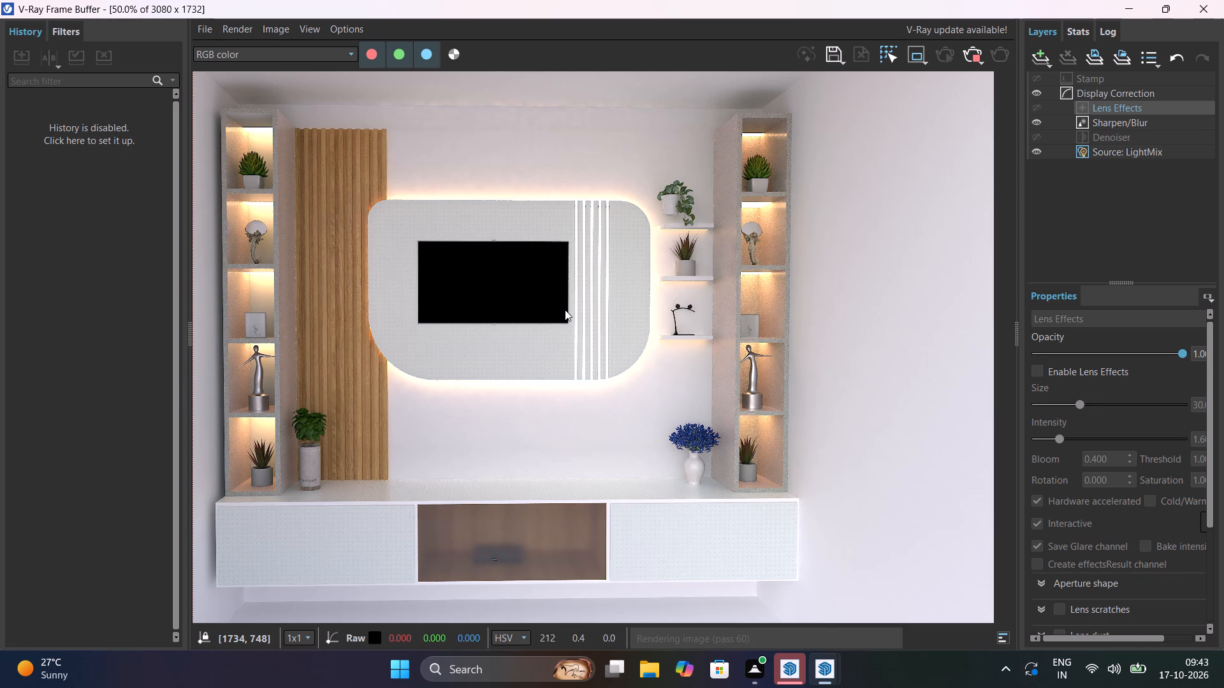
scroll(507, 315, "up", 1)
scroll(507, 315, "down", 1)
scroll(586, 244, "up", 1)
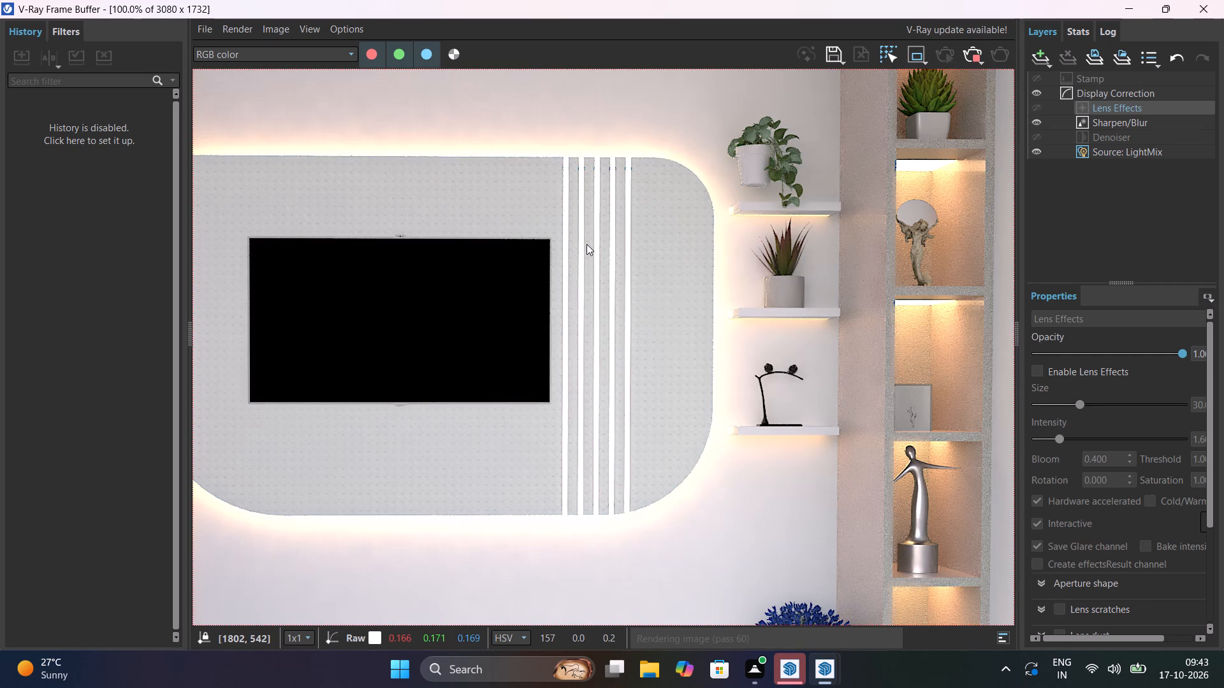
scroll(586, 244, "up", 1)
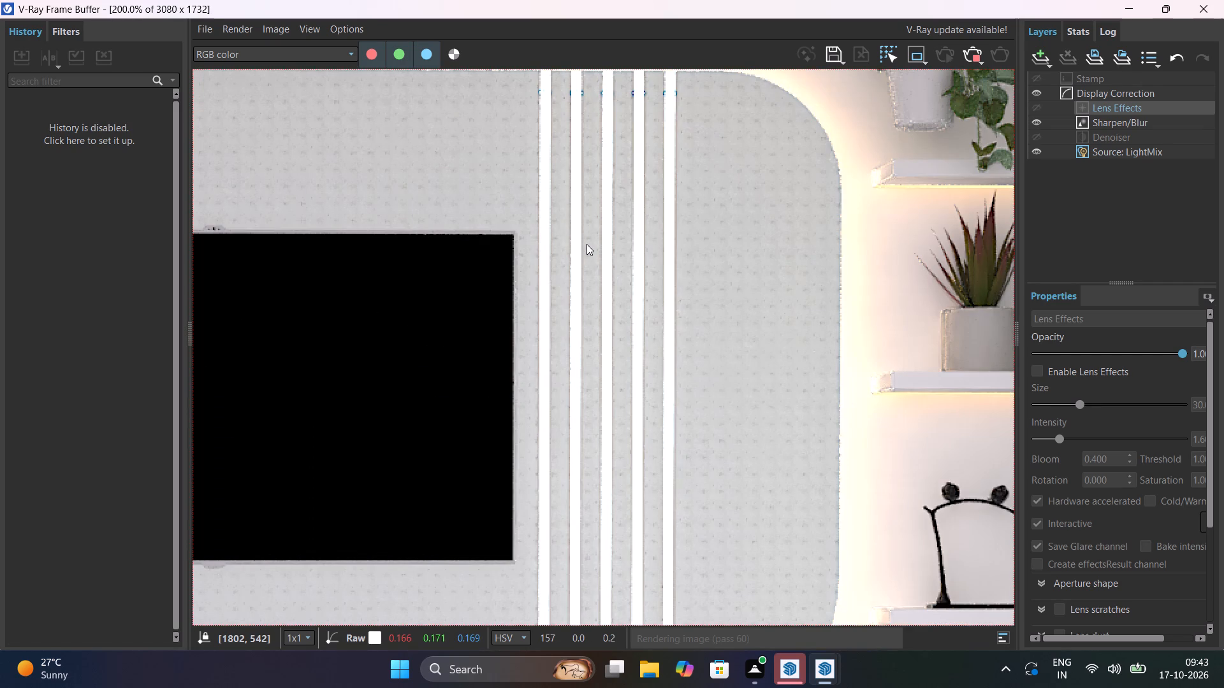
scroll(586, 244, "down", 2)
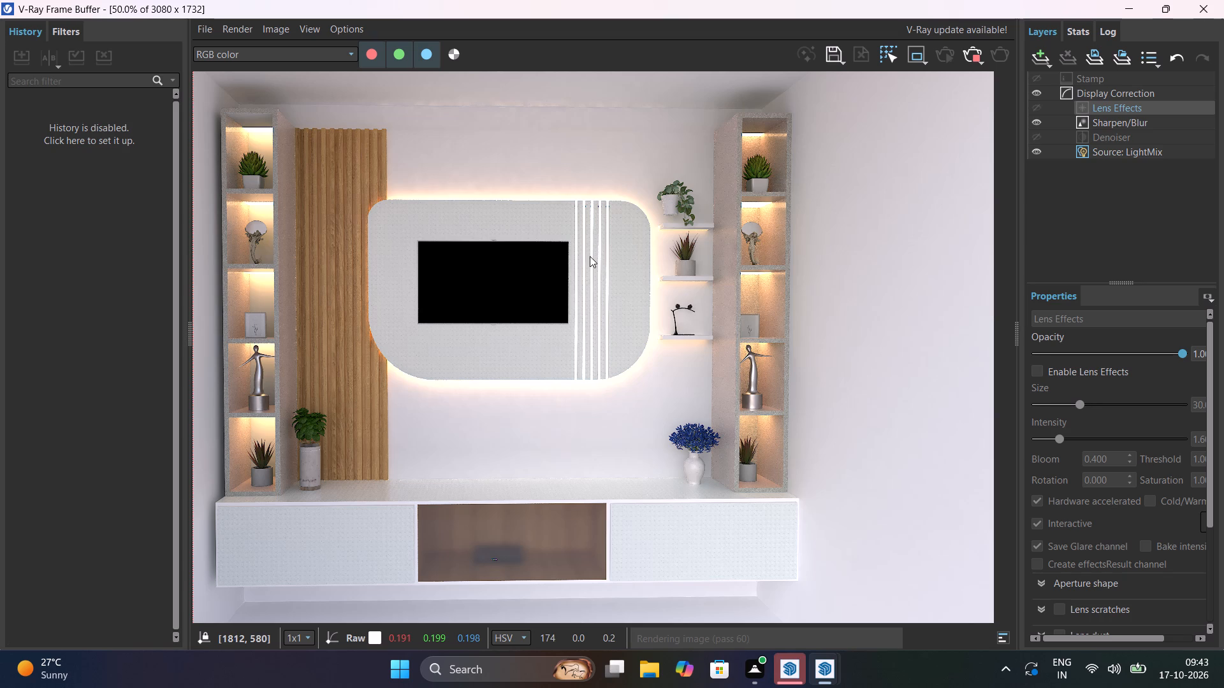
scroll(590, 256, "down", 1)
scroll(592, 294, "up", 1)
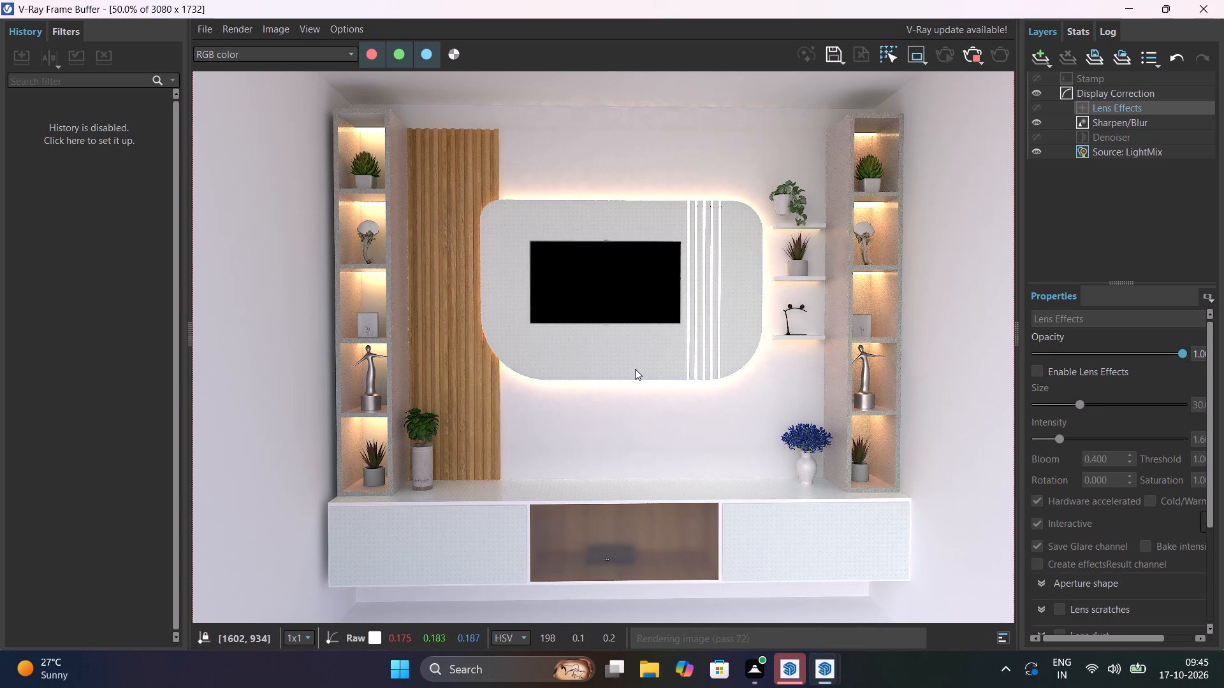
Review the refining render again, comparing the whole TV wall with the backlit panel and wood slats in close-up.
scroll(703, 404, "down", 1)
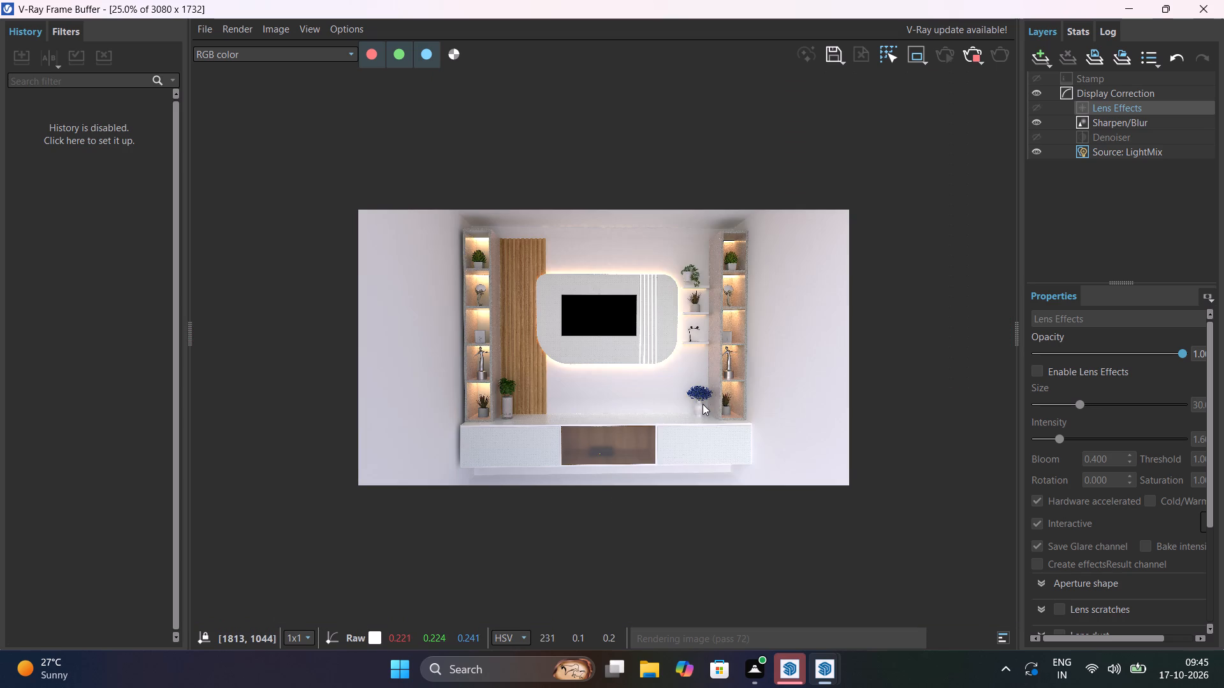
scroll(748, 363, "up", 1)
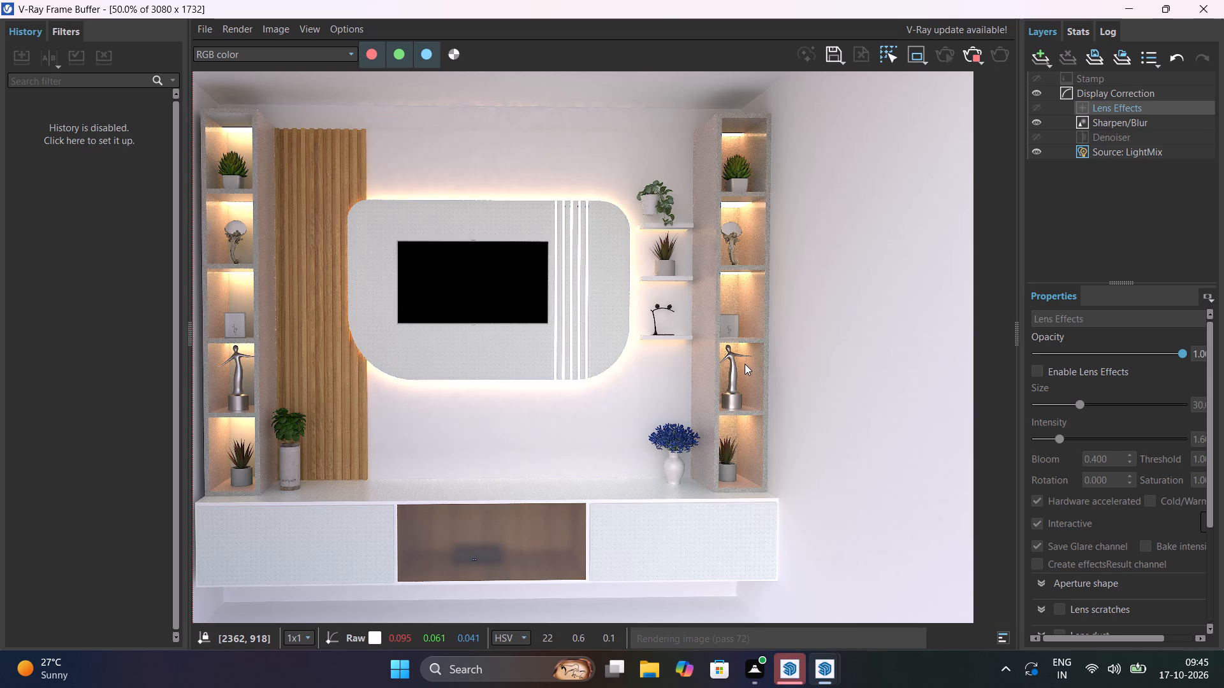
scroll(745, 364, "down", 1)
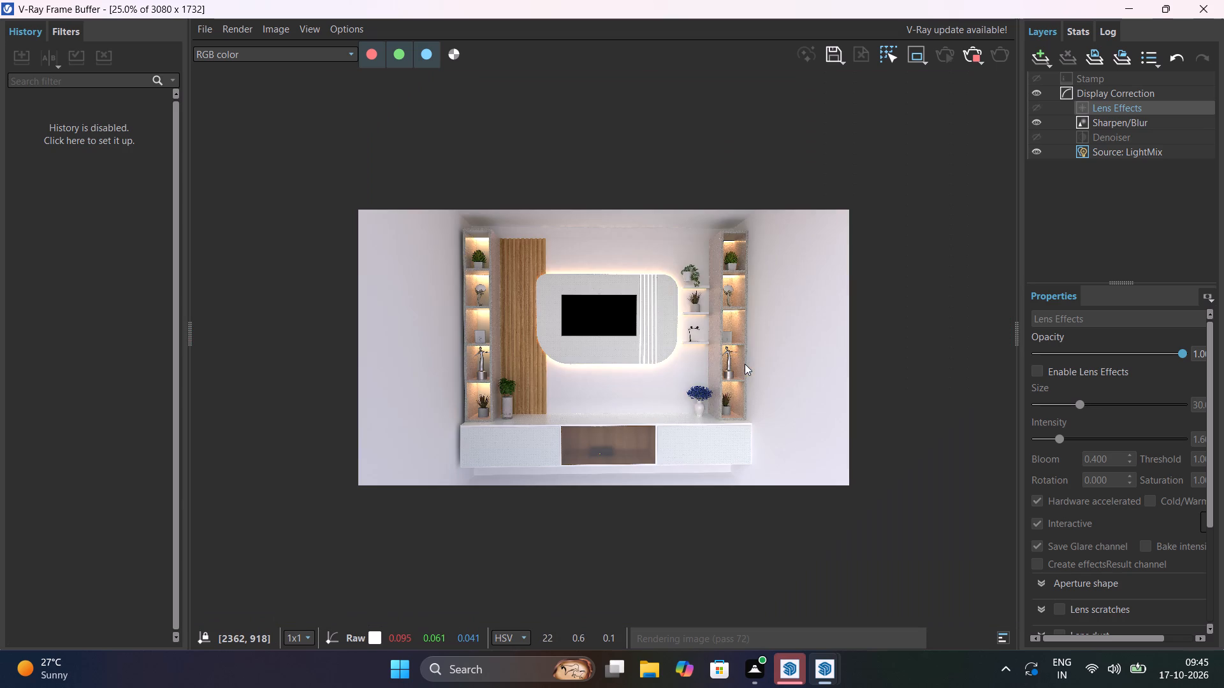
middle_click_drag(711, 436, 735, 464)
scroll(611, 307, "up", 1)
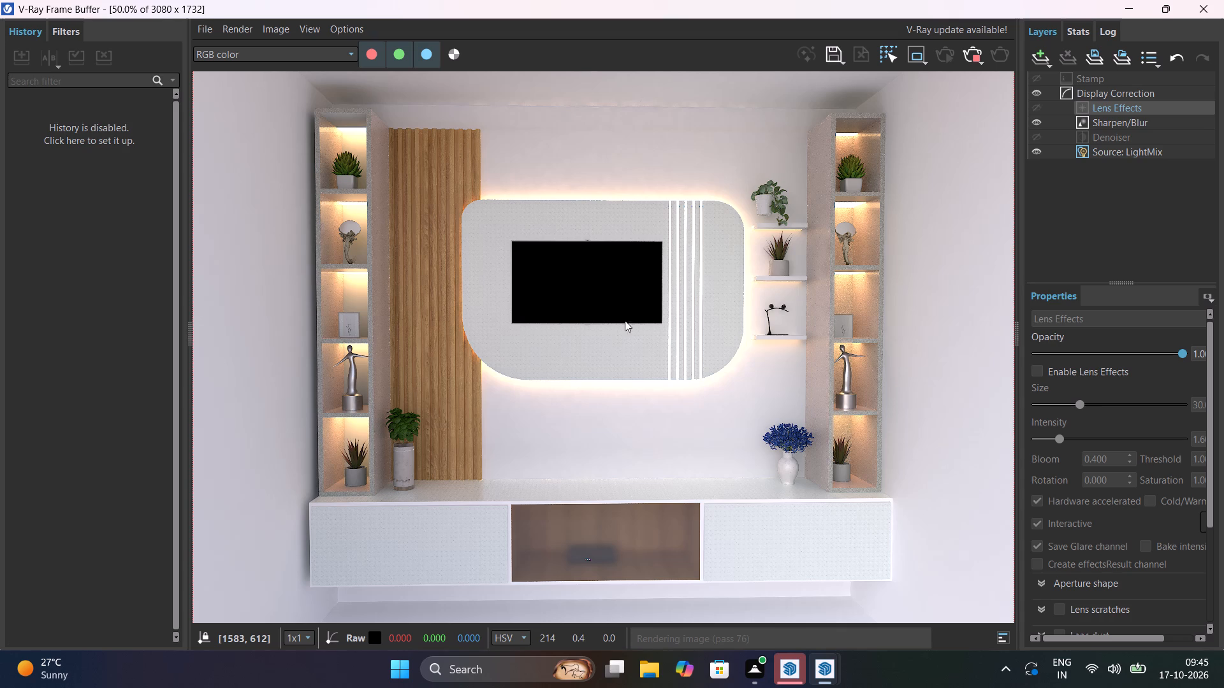
scroll(645, 336, "up", 1)
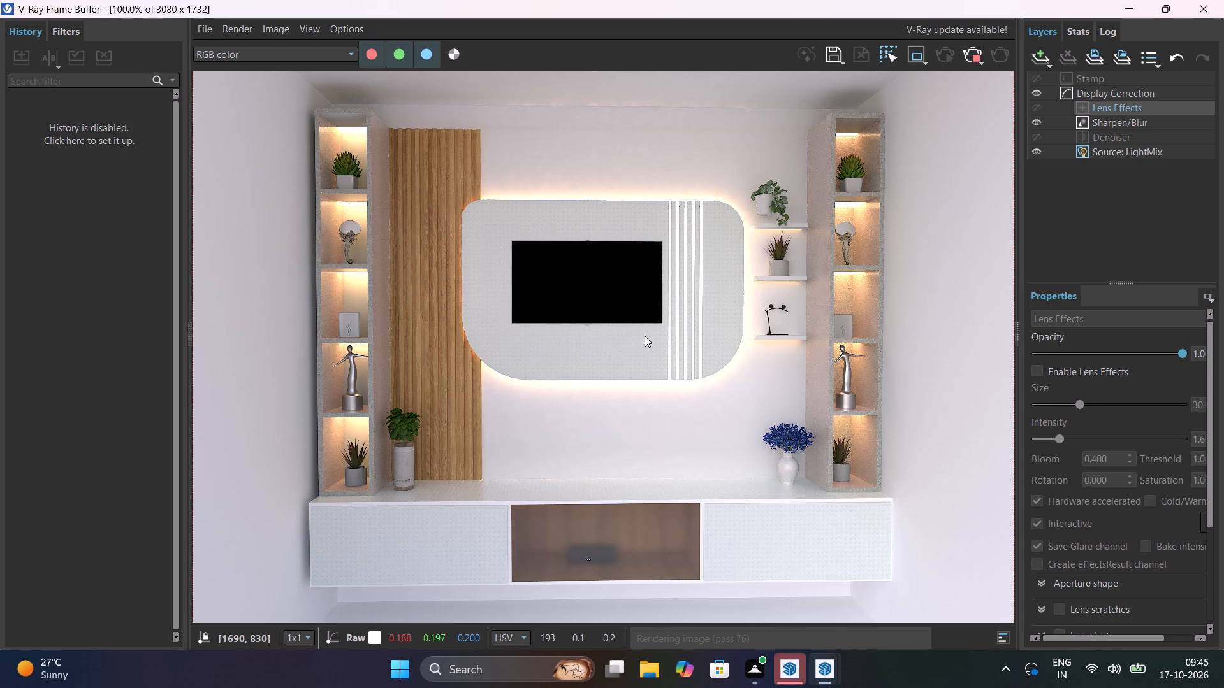
scroll(645, 336, "down", 1)
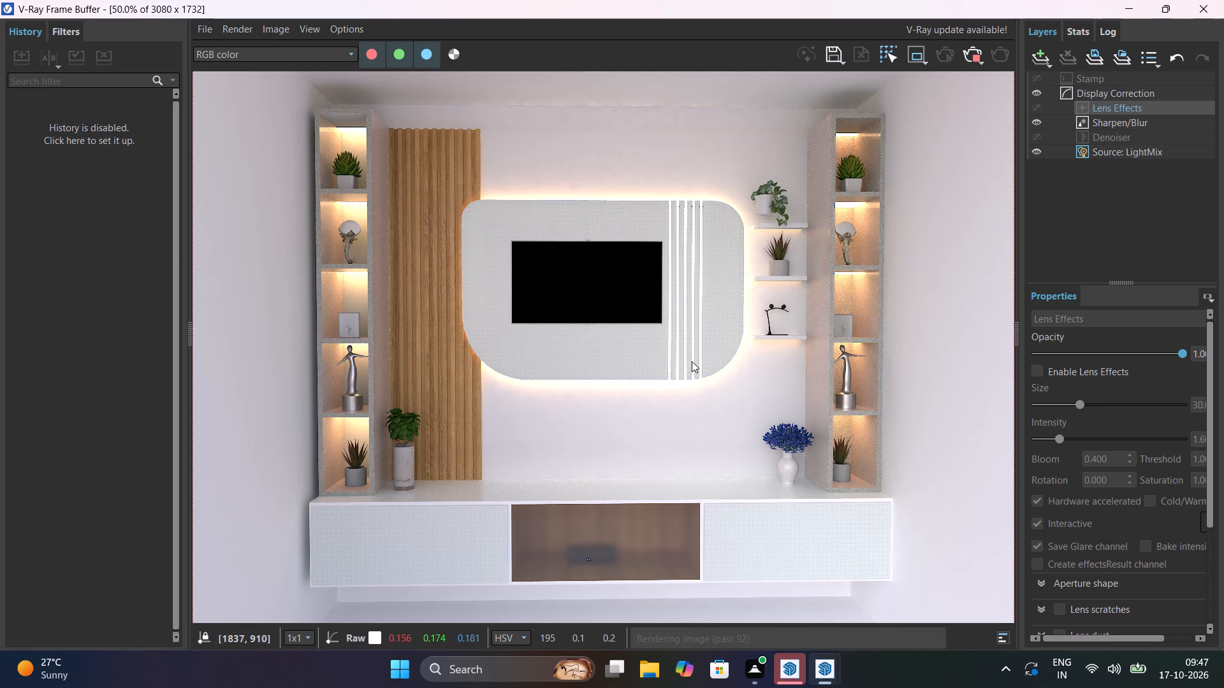
scroll(692, 361, "down", 1)
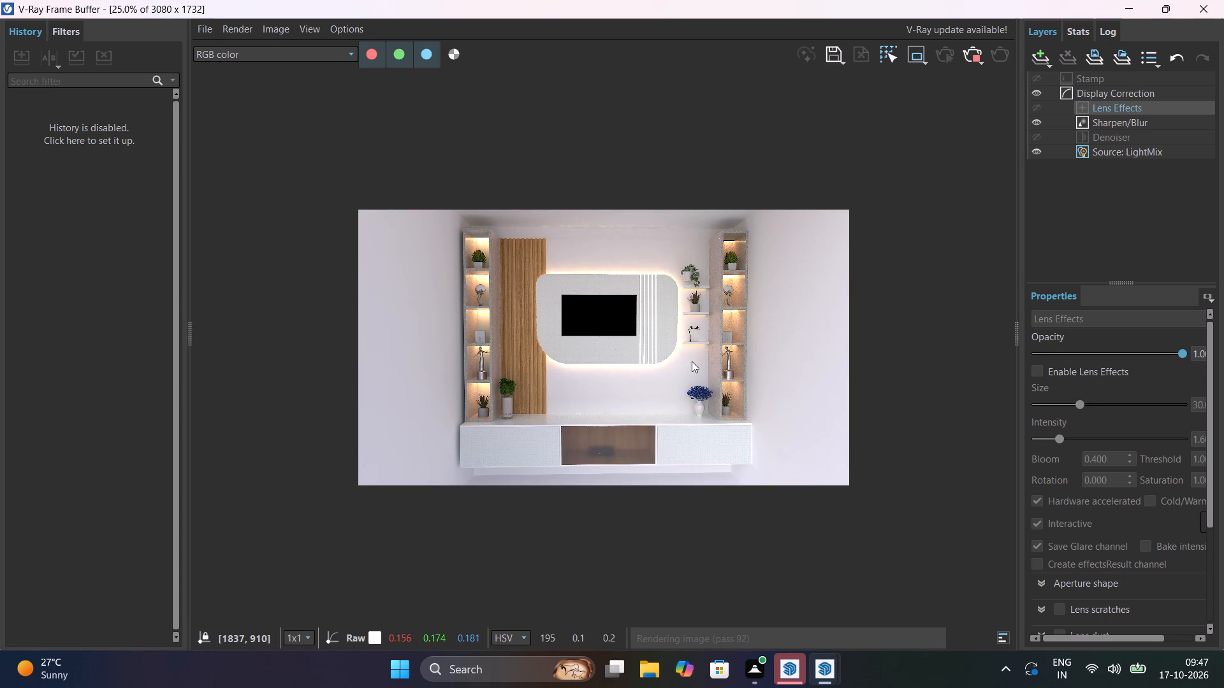
scroll(692, 361, "up", 1)
scroll(692, 361, "down", 1)
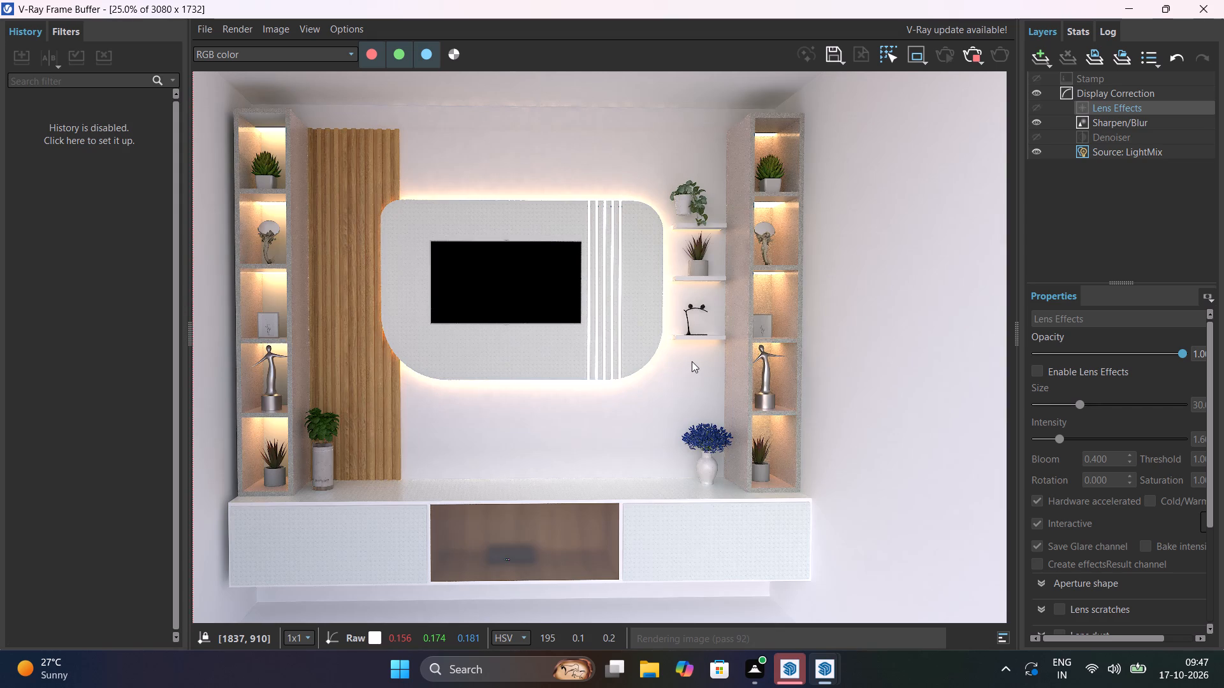
scroll(571, 318, "up", 1)
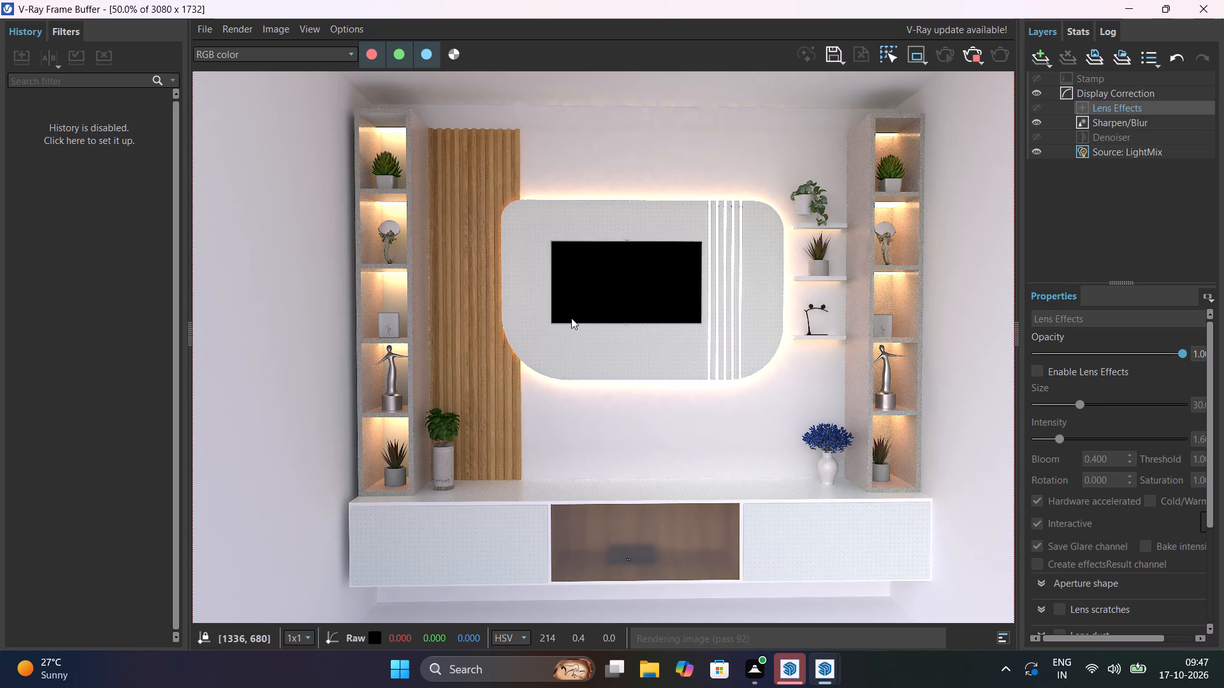
scroll(571, 318, "up", 1)
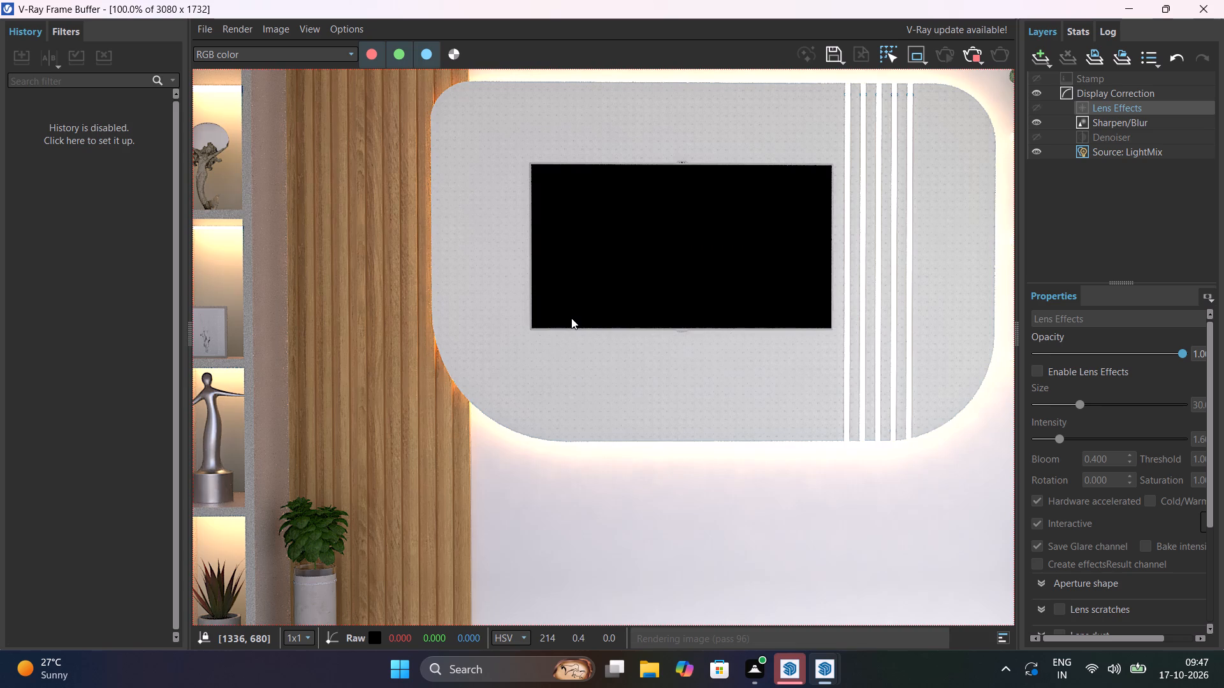
scroll(571, 318, "down", 1)
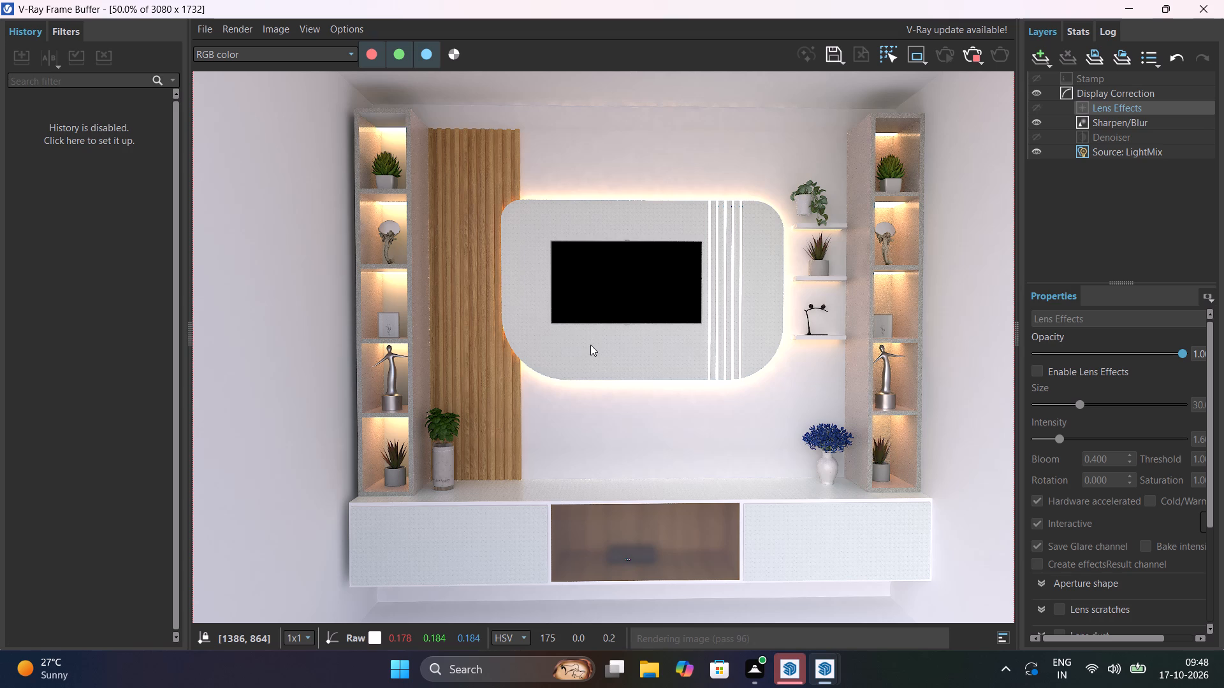
Examine the refining render, comparing the whole TV wall with the backlit panel's vertical white strips and rounded corner in close-up.
scroll(641, 360, "down", 1)
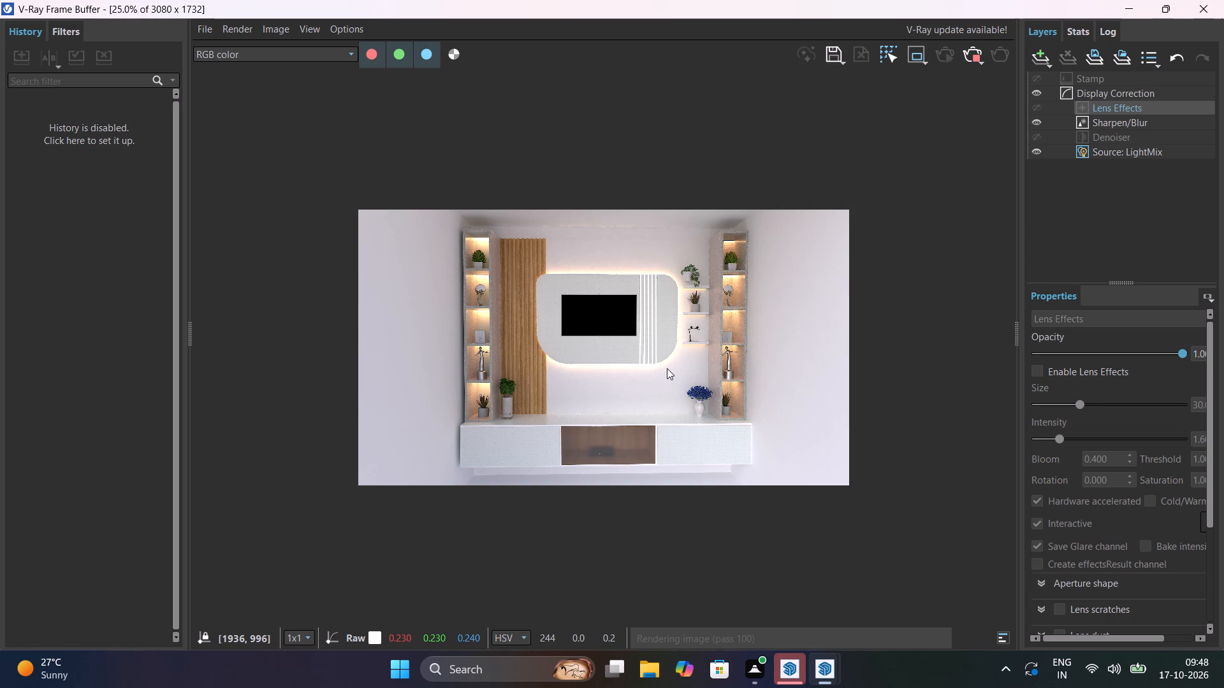
scroll(662, 376, "up", 1)
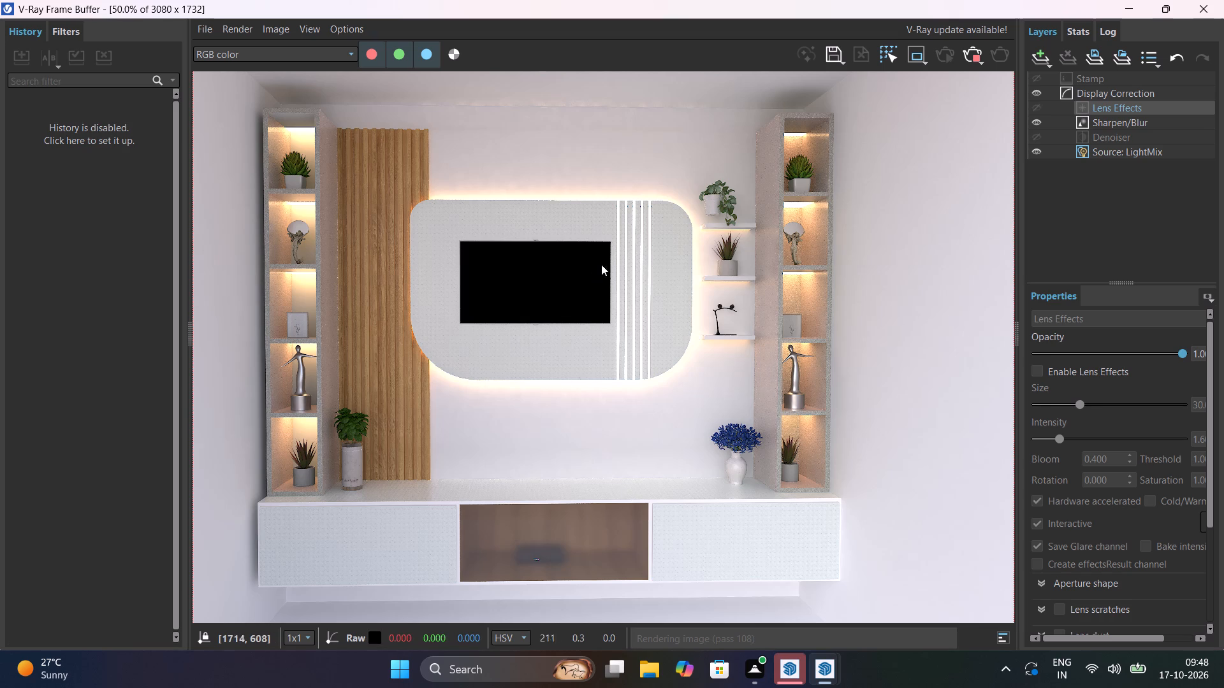
scroll(655, 220, "up", 2)
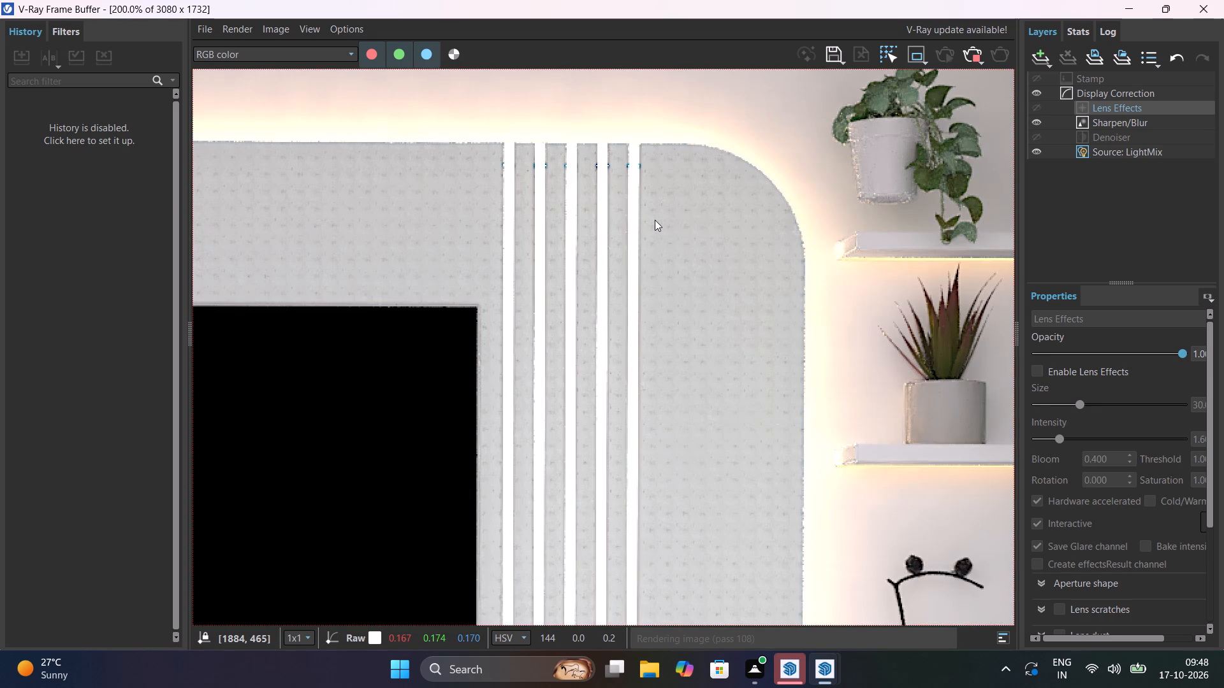
scroll(655, 220, "down", 1)
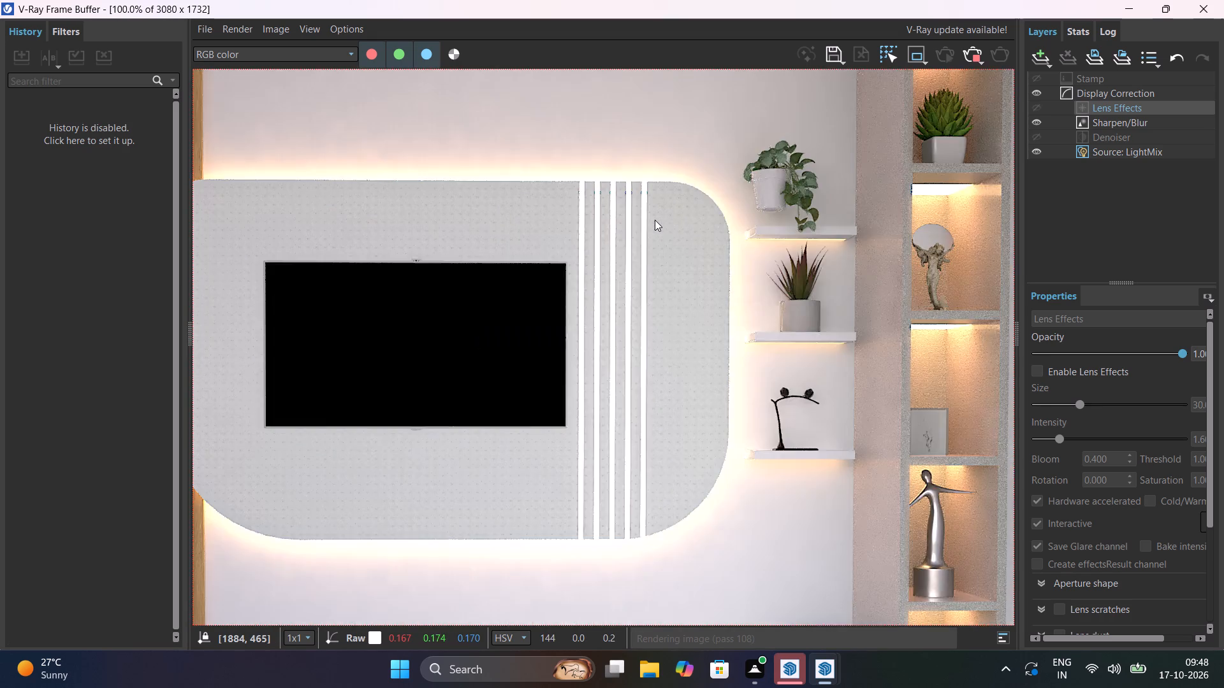
scroll(655, 220, "down", 1)
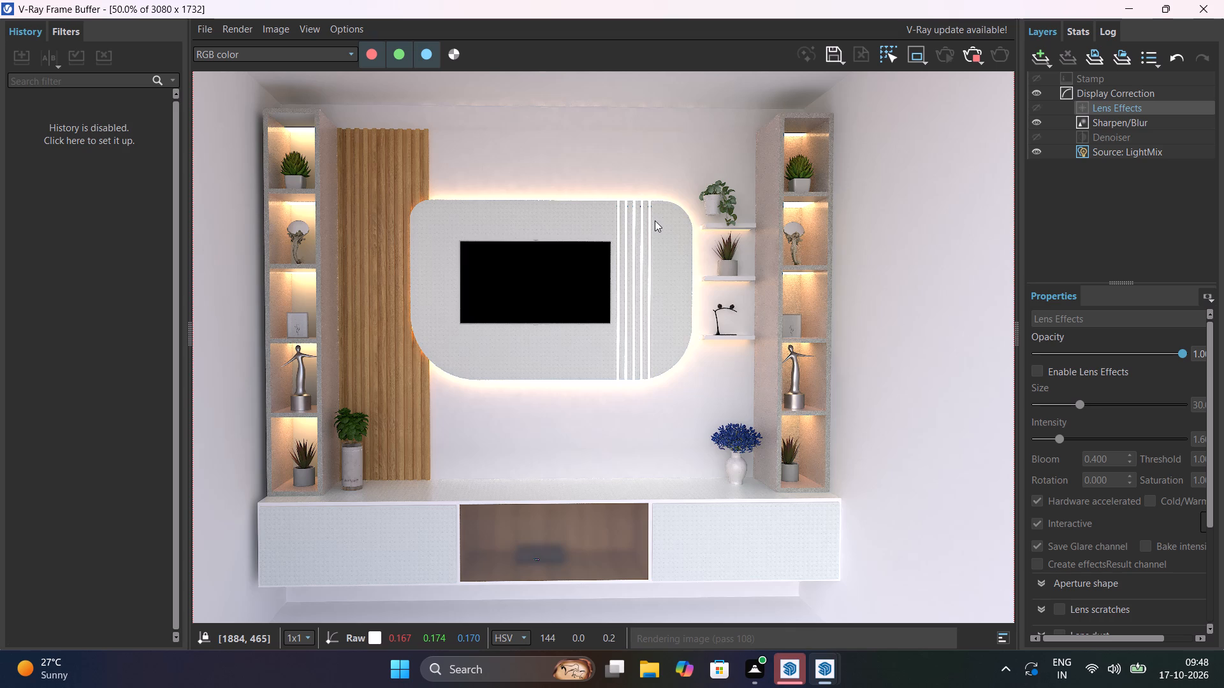
scroll(646, 224, "up", 1)
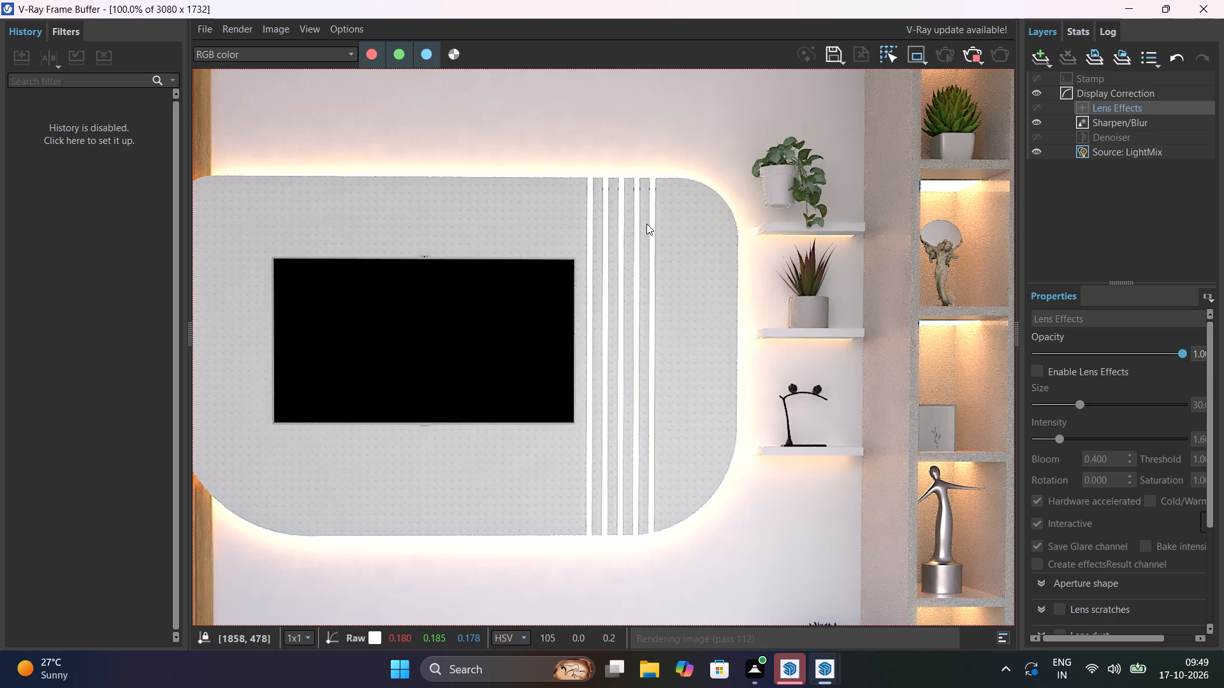
scroll(646, 224, "down", 1)
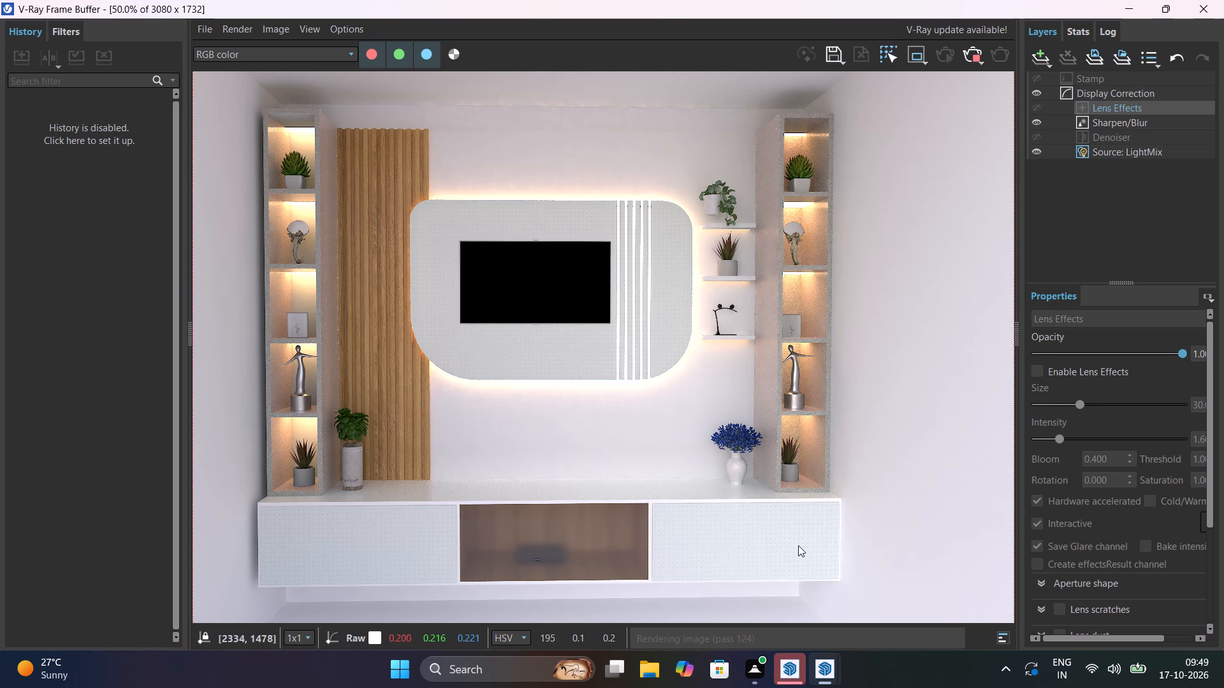
Examine the low cabinet's textured white front, tinted glass compartment and blue flower vase, and check the overall composition.
scroll(787, 637, "up", 1)
scroll(738, 553, "up", 1)
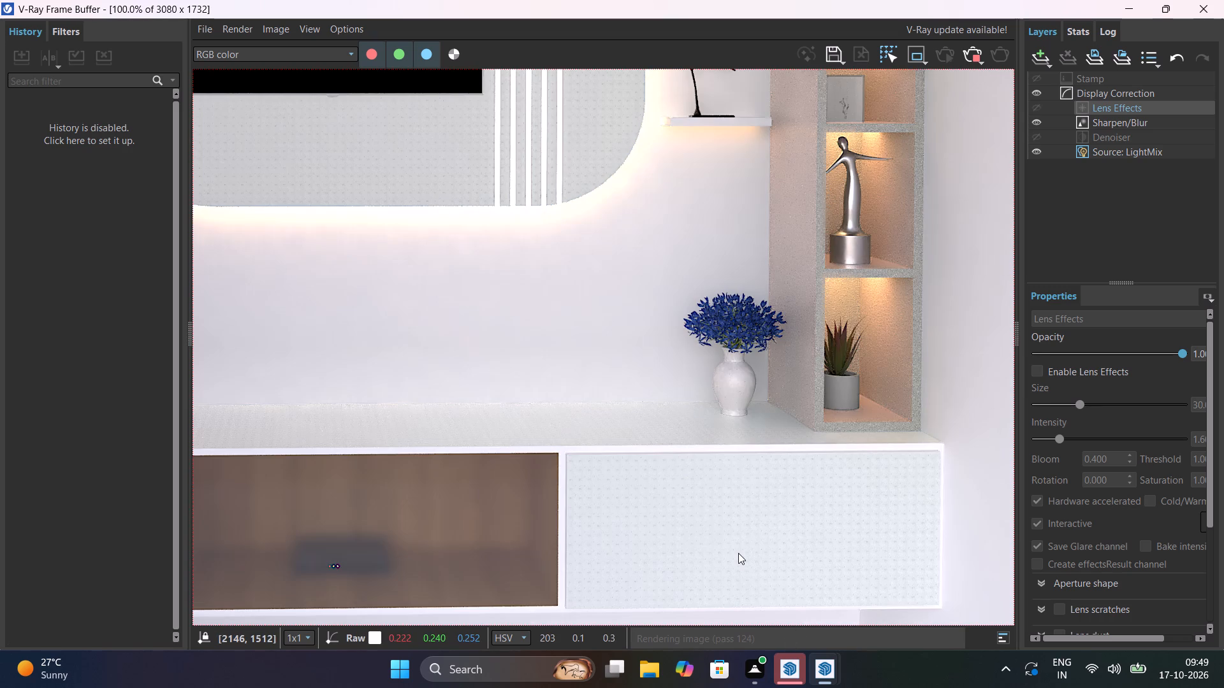
scroll(738, 553, "up", 1)
scroll(738, 553, "down", 2)
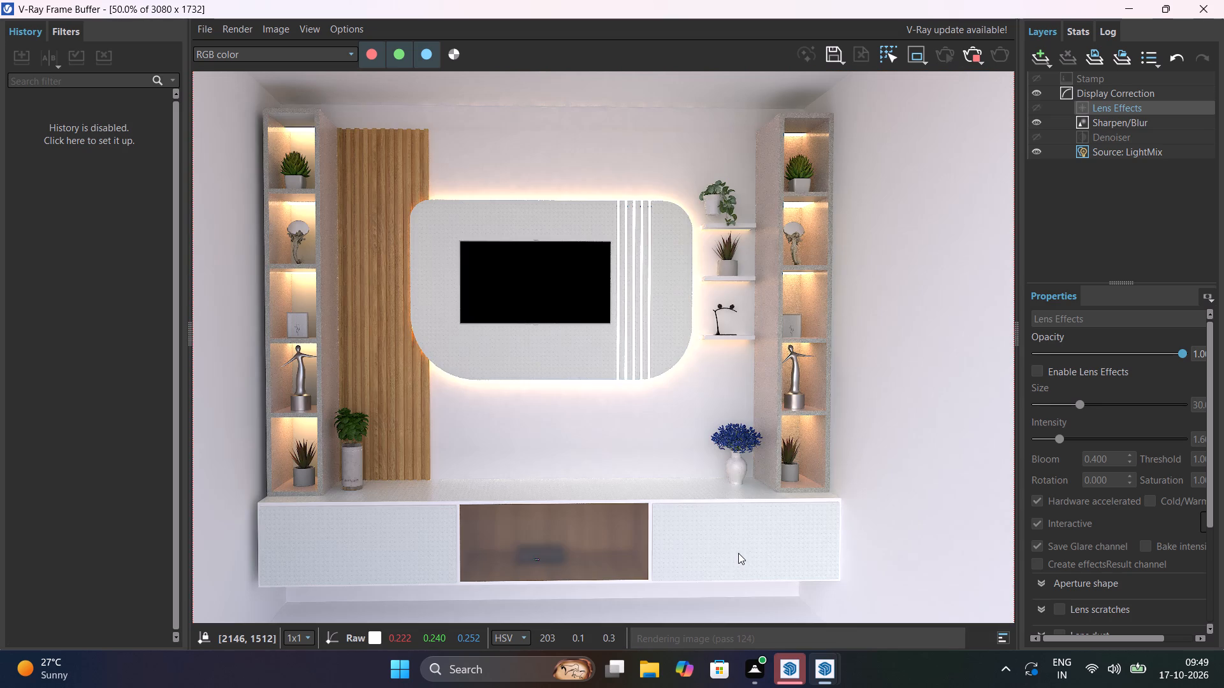
scroll(738, 553, "down", 1)
scroll(523, 305, "up", 1)
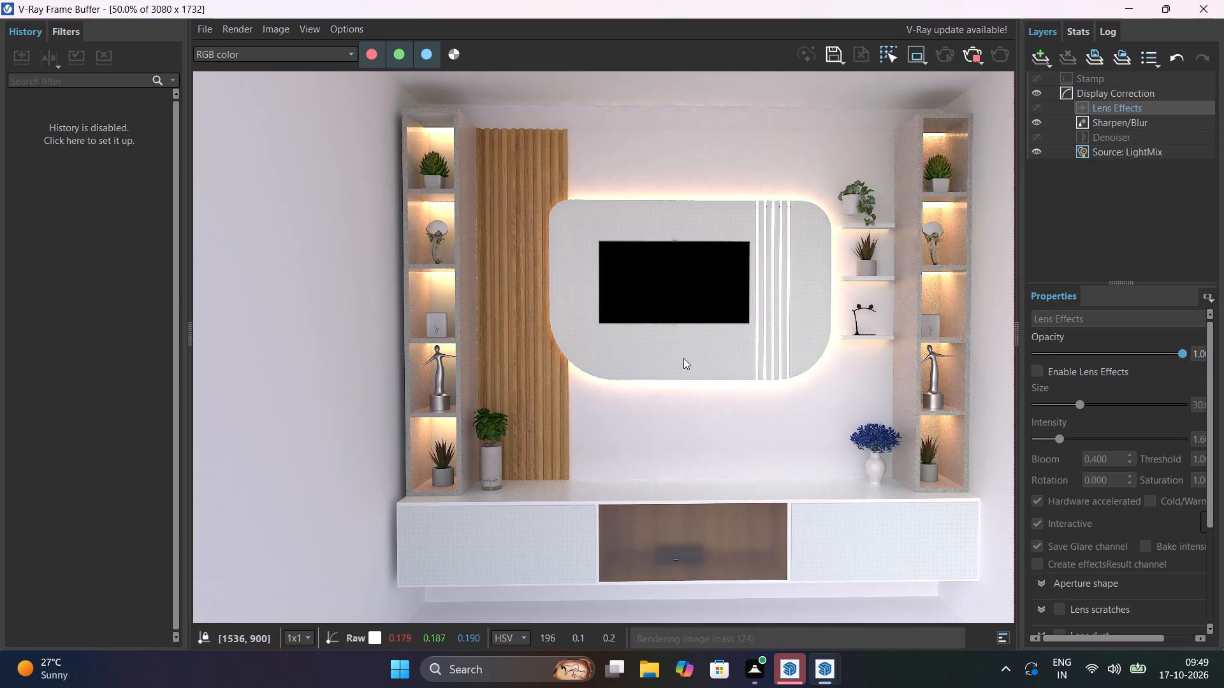
scroll(729, 363, "down", 1)
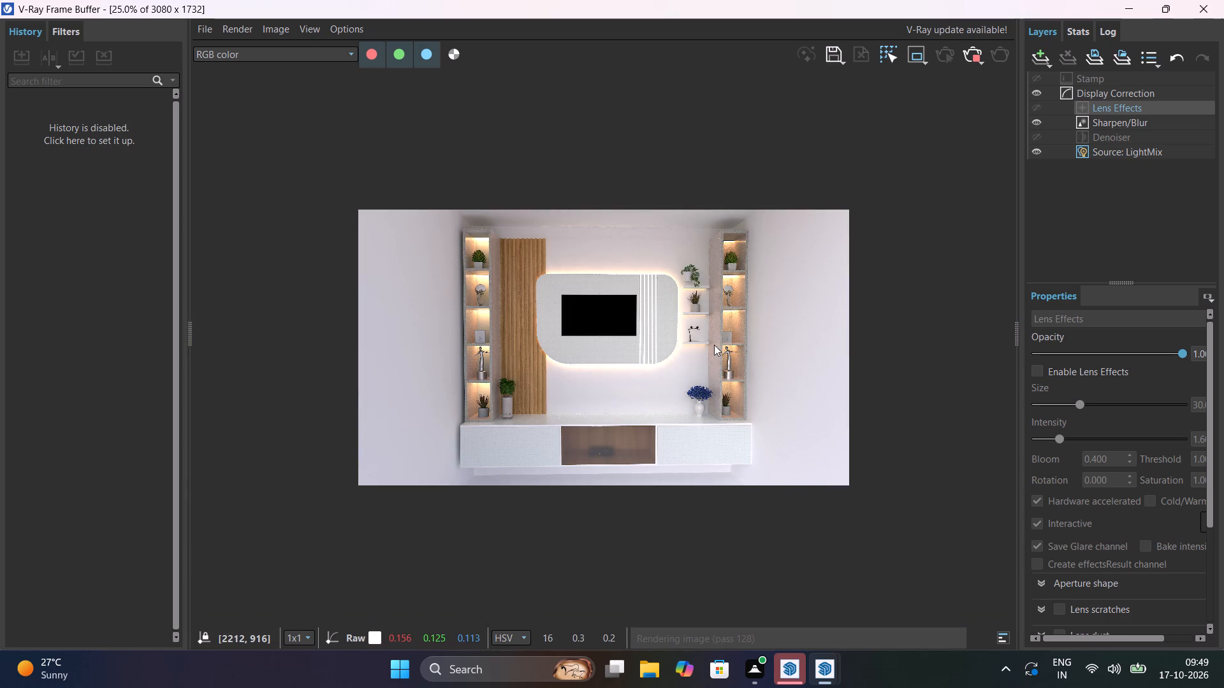
Inspect the floating shelves and the lit display niches beside them in close-up, and compare them with the full image.
scroll(761, 295, "up", 1)
scroll(761, 294, "down", 1)
scroll(655, 282, "up", 1)
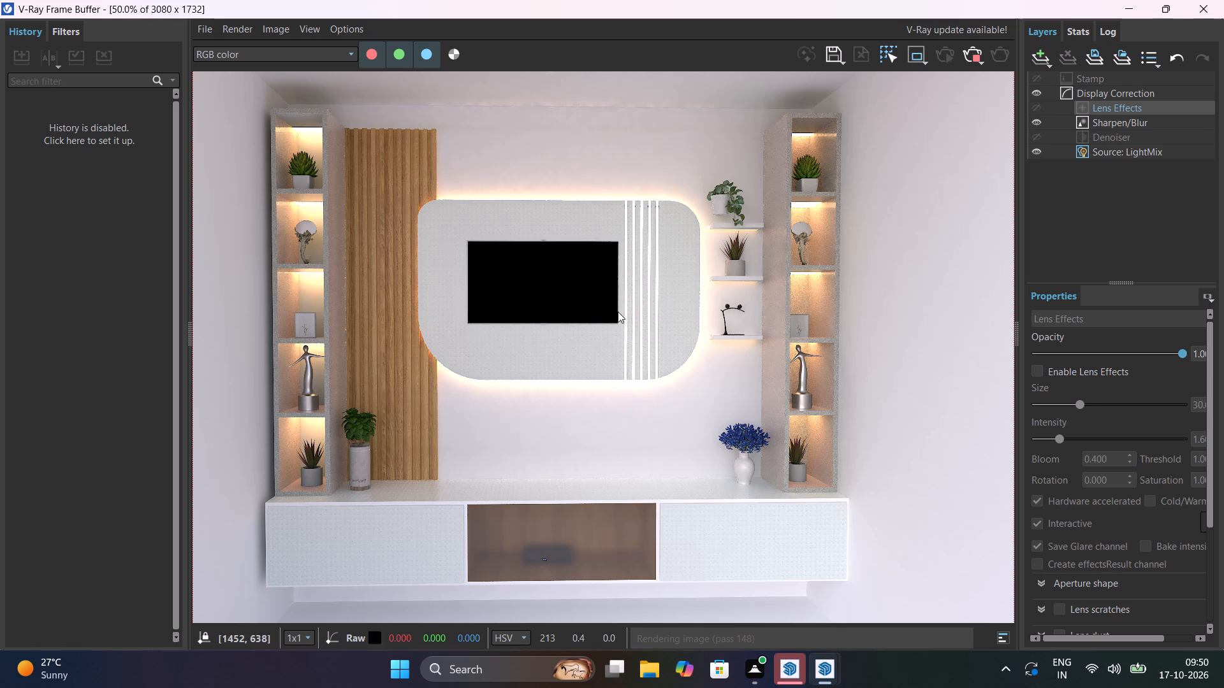
scroll(804, 284, "up", 2)
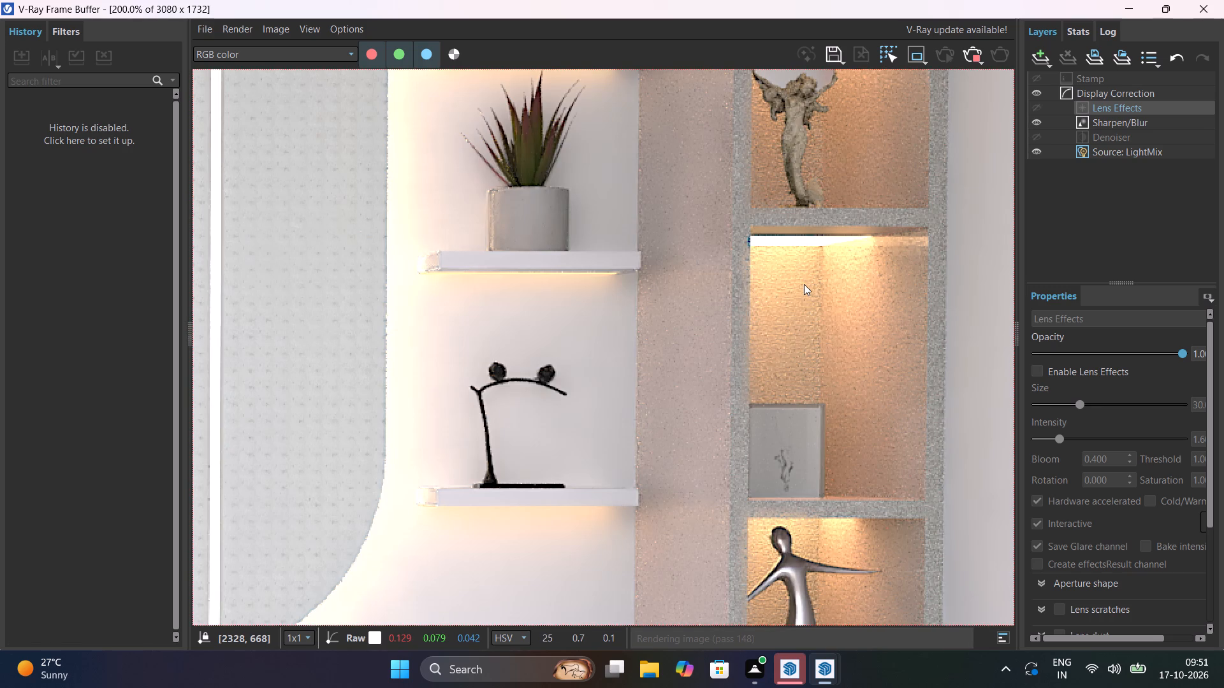
scroll(804, 284, "down", 1)
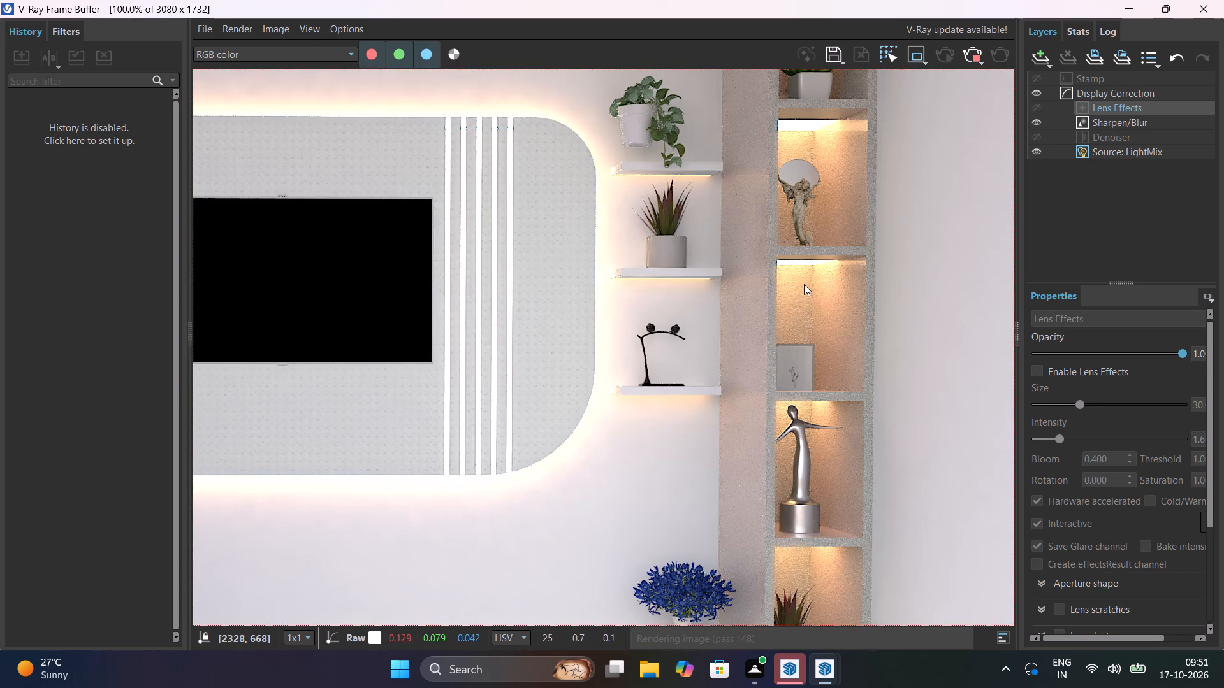
scroll(804, 284, "down", 1)
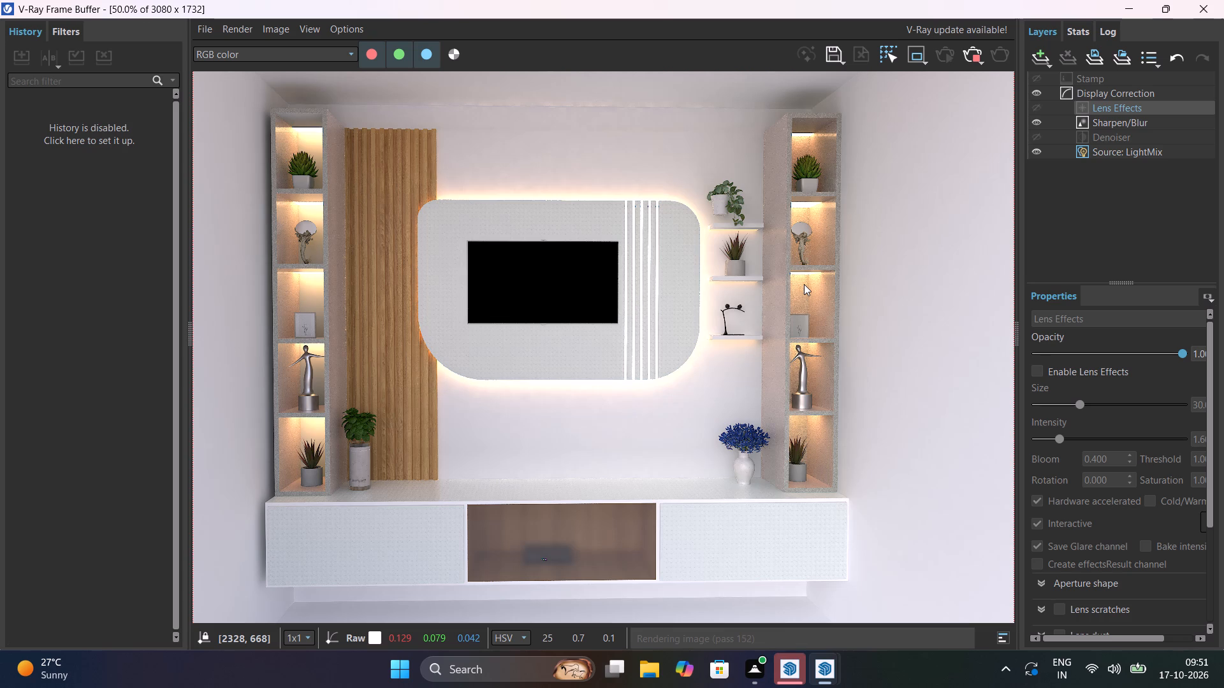
scroll(804, 284, "down", 1)
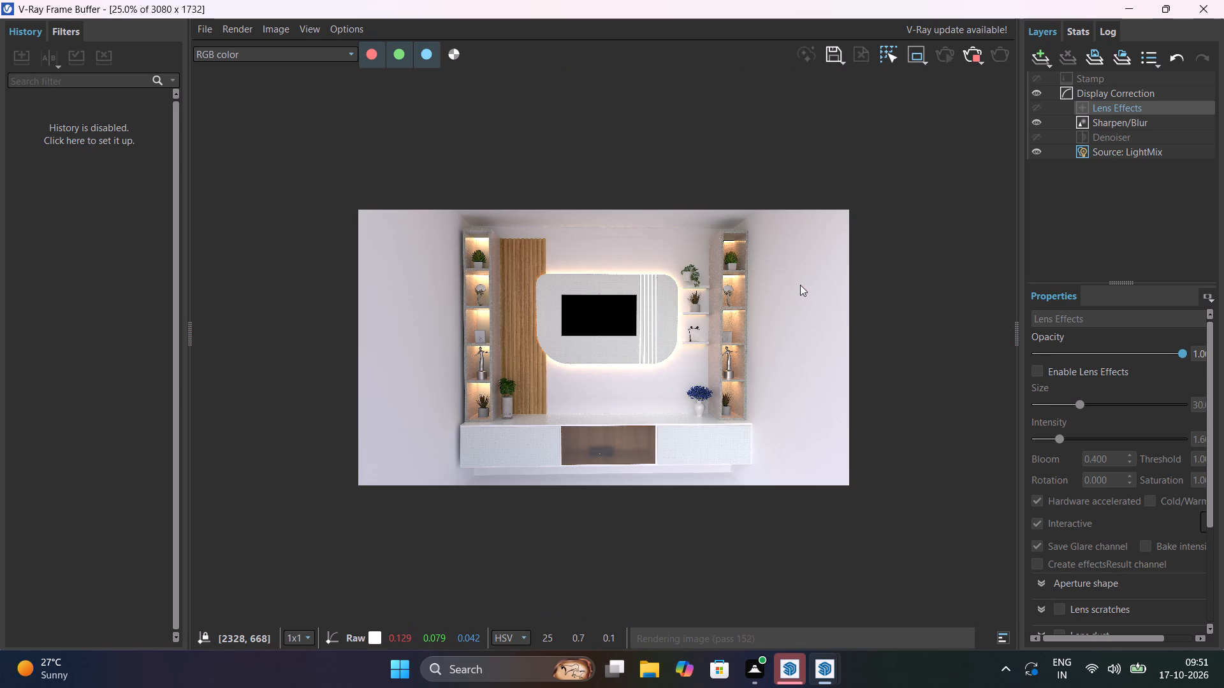
Capture a rectangular screen snip of the TV wall render framed at 50% zoom, covering the whole image area.
scroll(528, 224, "up", 1)
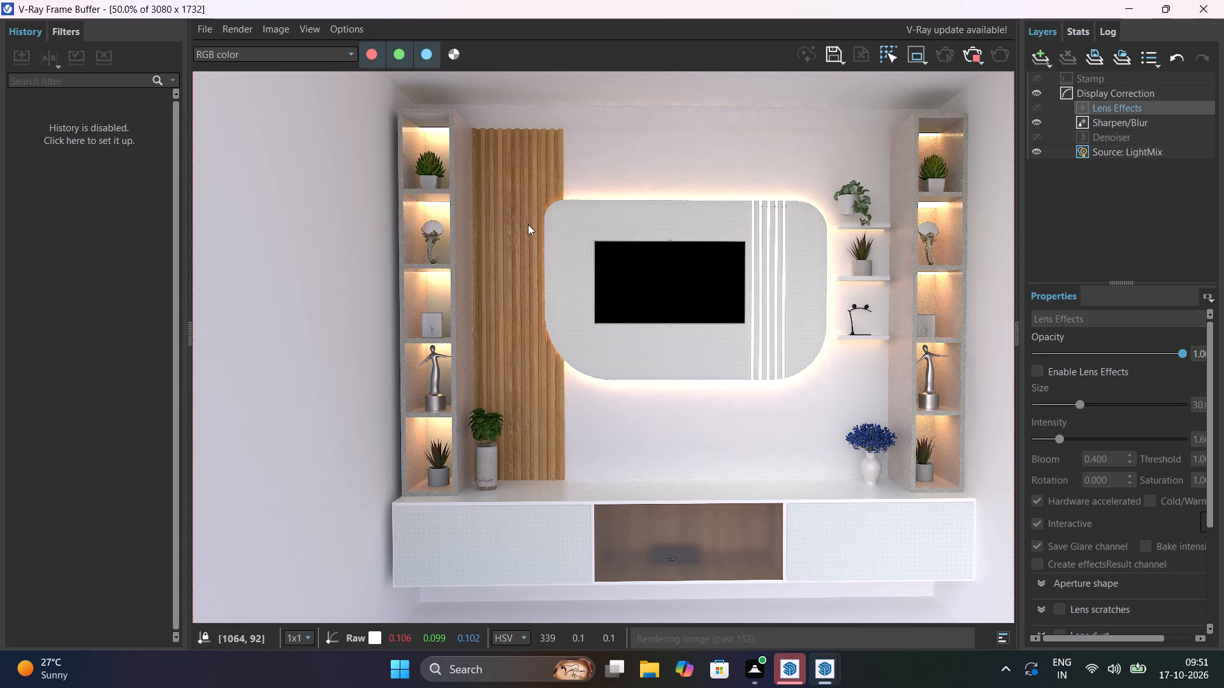
scroll(528, 224, "down", 1)
scroll(528, 224, "up", 1)
key("Print")
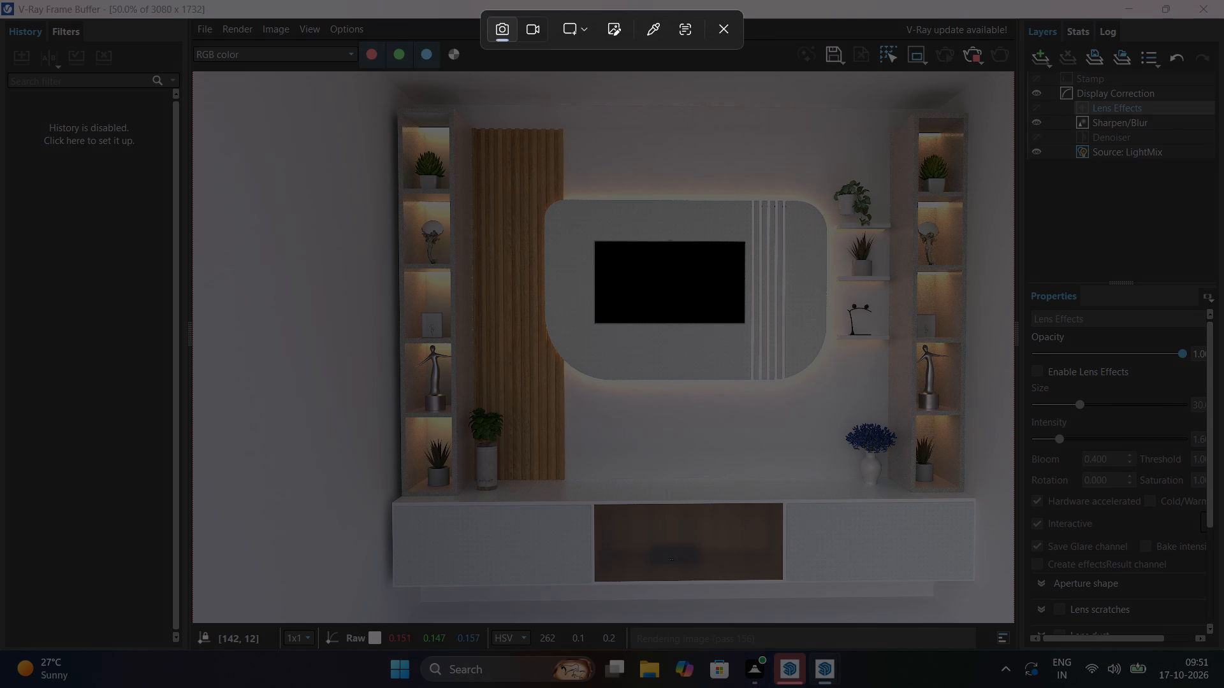
left_click_drag(194, 73, 351, 620)
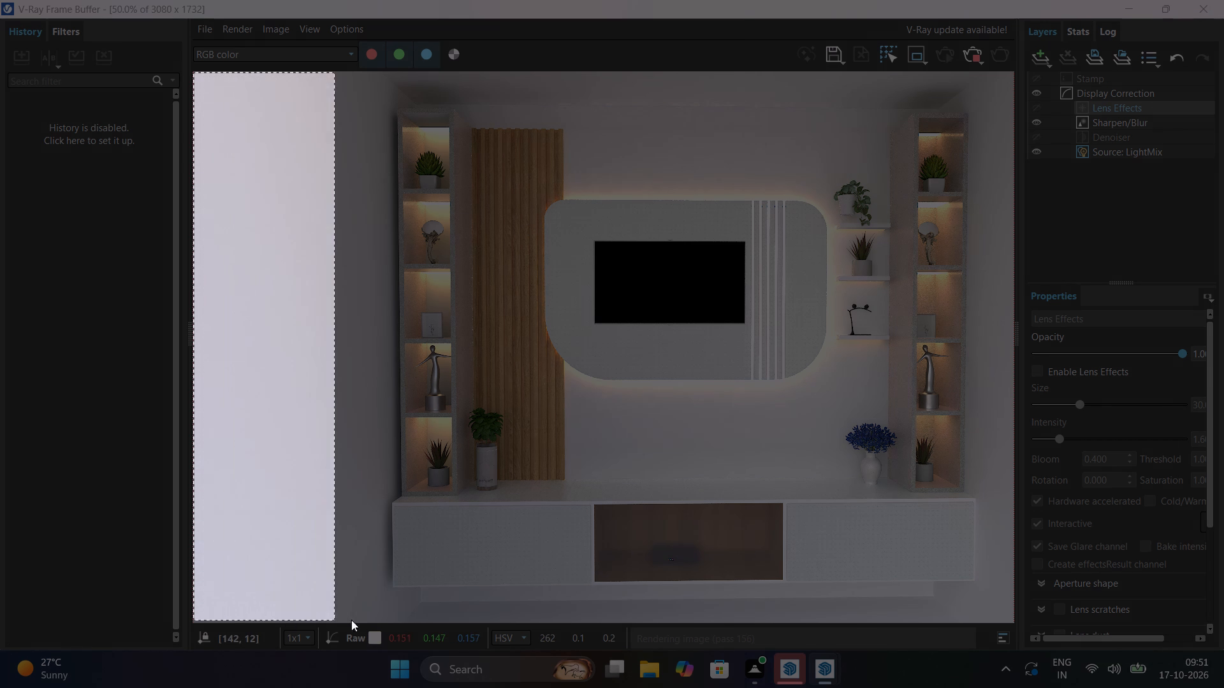
left_click_drag(351, 620, 1012, 610)
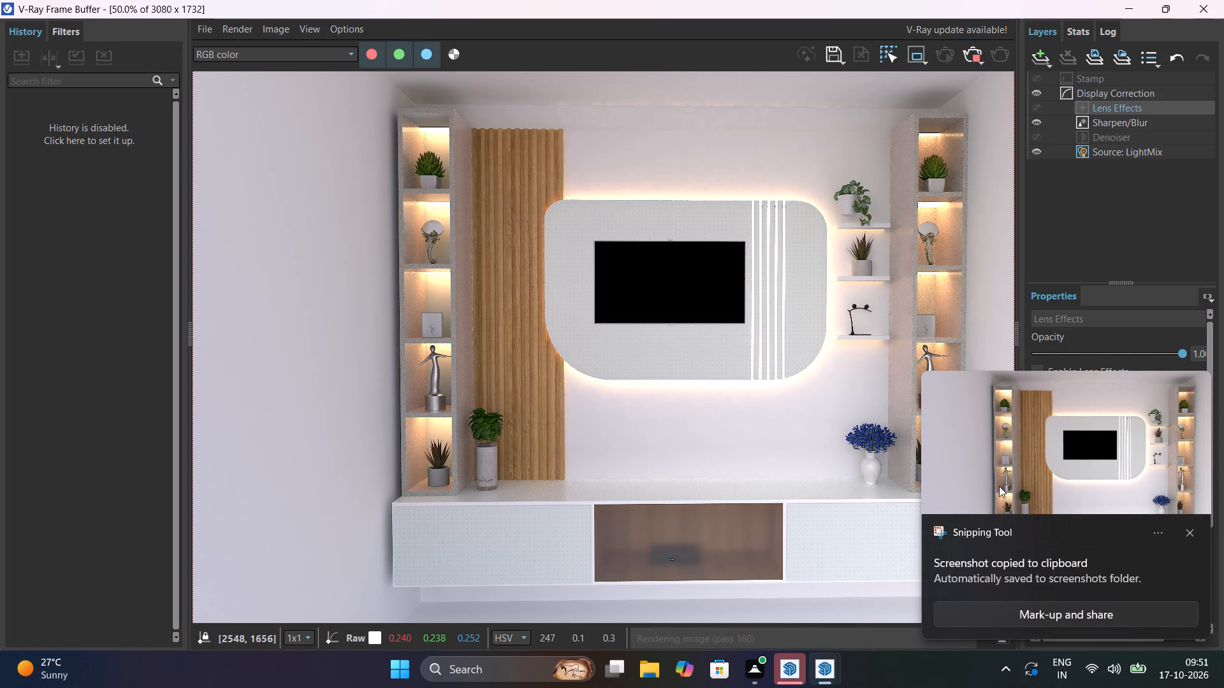
Review the captured render snip at full-window size in Snipping Tool, and return to the V-Ray Frame Buffer.
left_click(1035, 459)
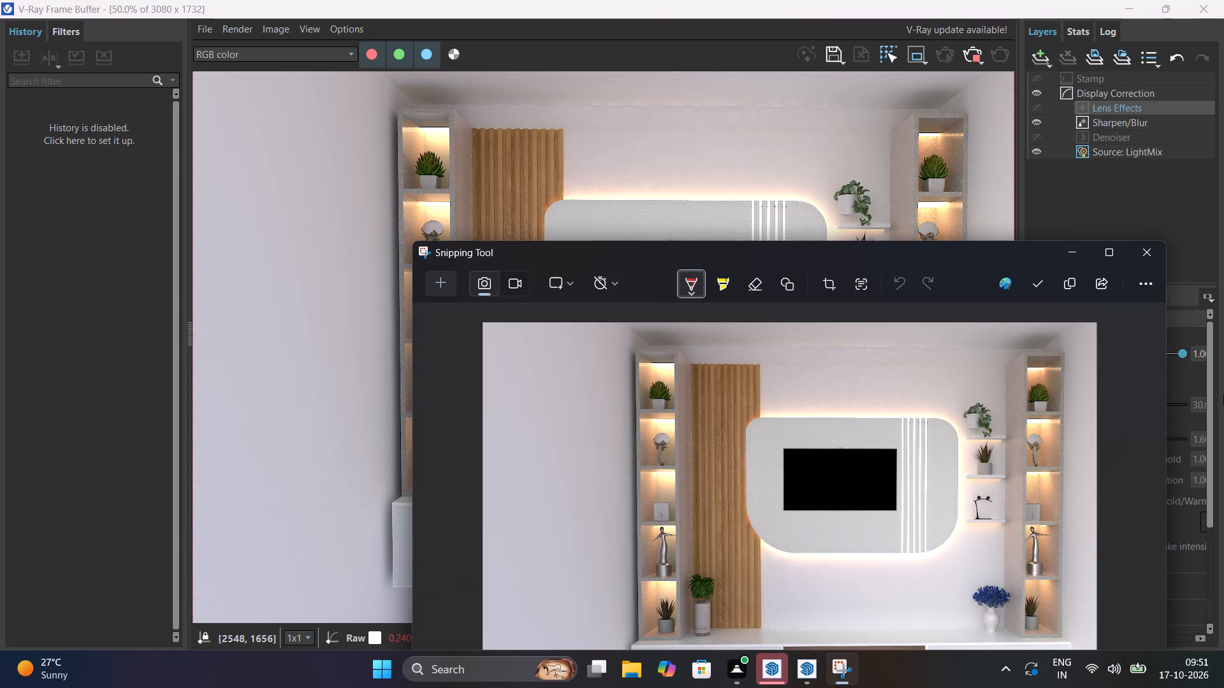
left_click(1112, 261)
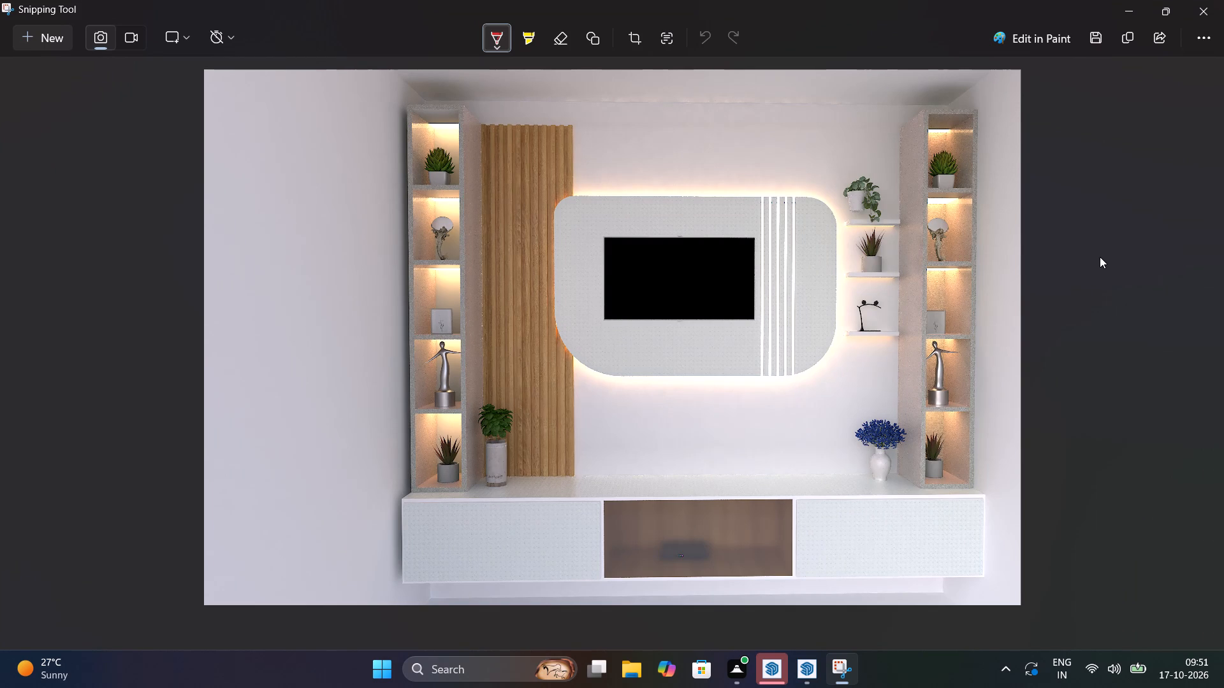
left_click(1133, 11)
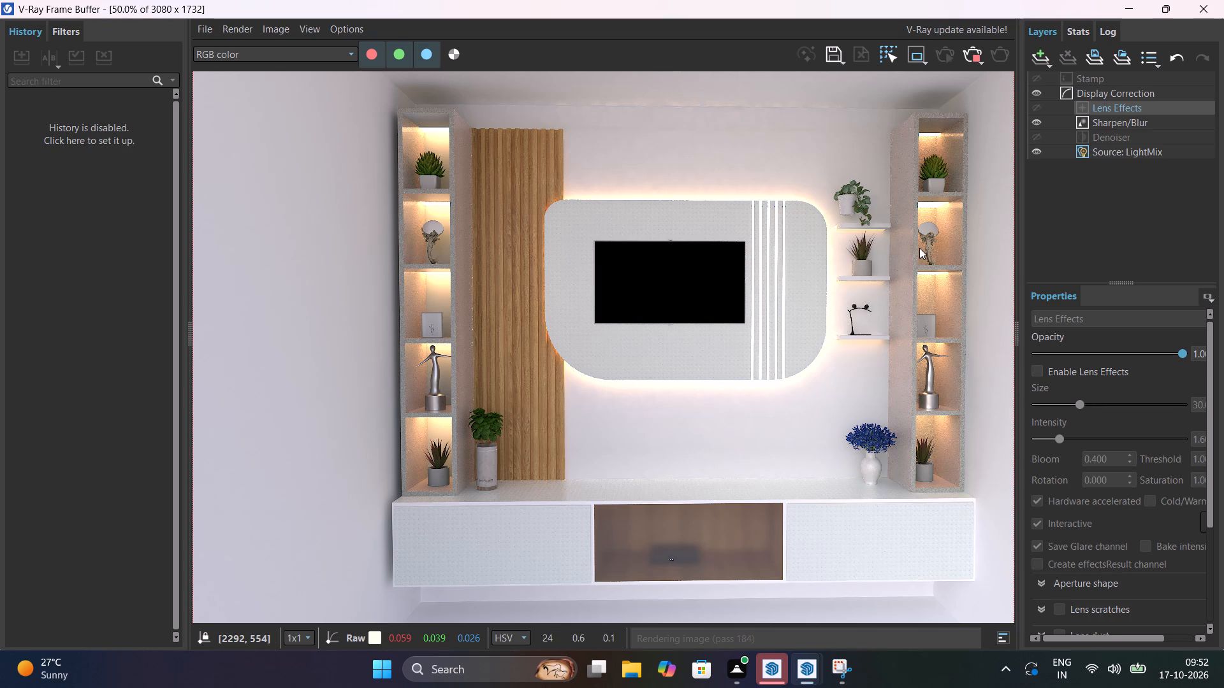
Examine the refining render's TV panel and glass cabinet compartment in close-up, checking them against the whole wall.
scroll(810, 295, "up", 1)
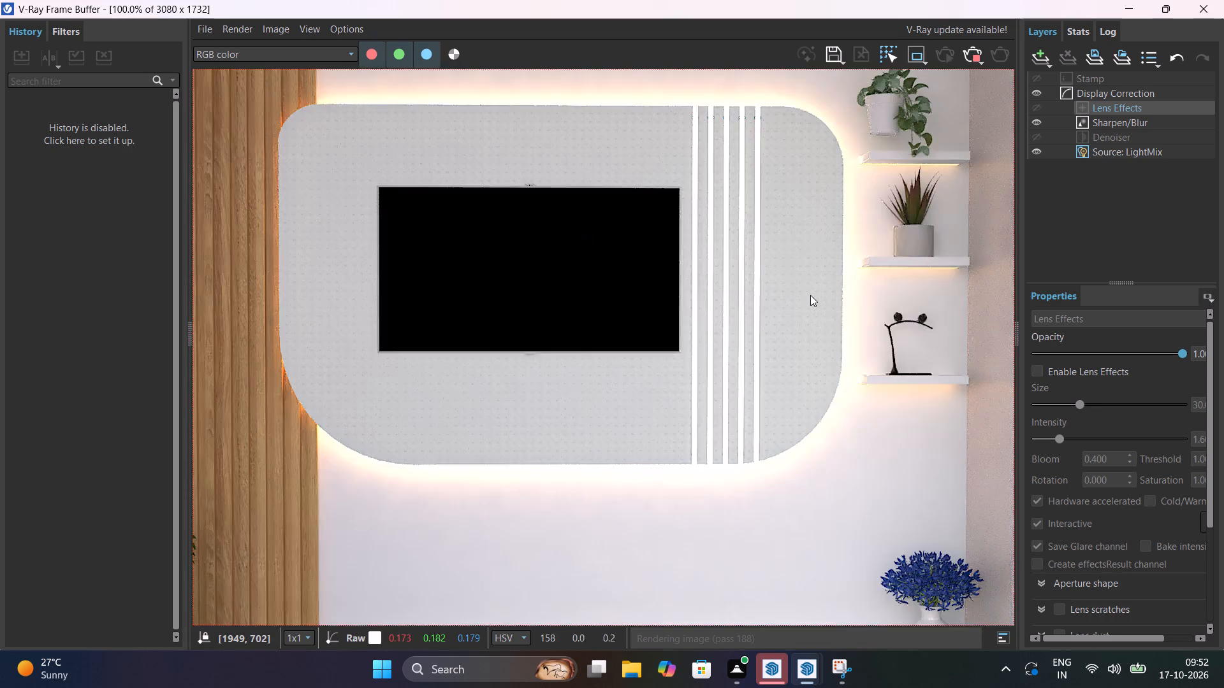
scroll(810, 295, "up", 1)
scroll(810, 295, "down", 2)
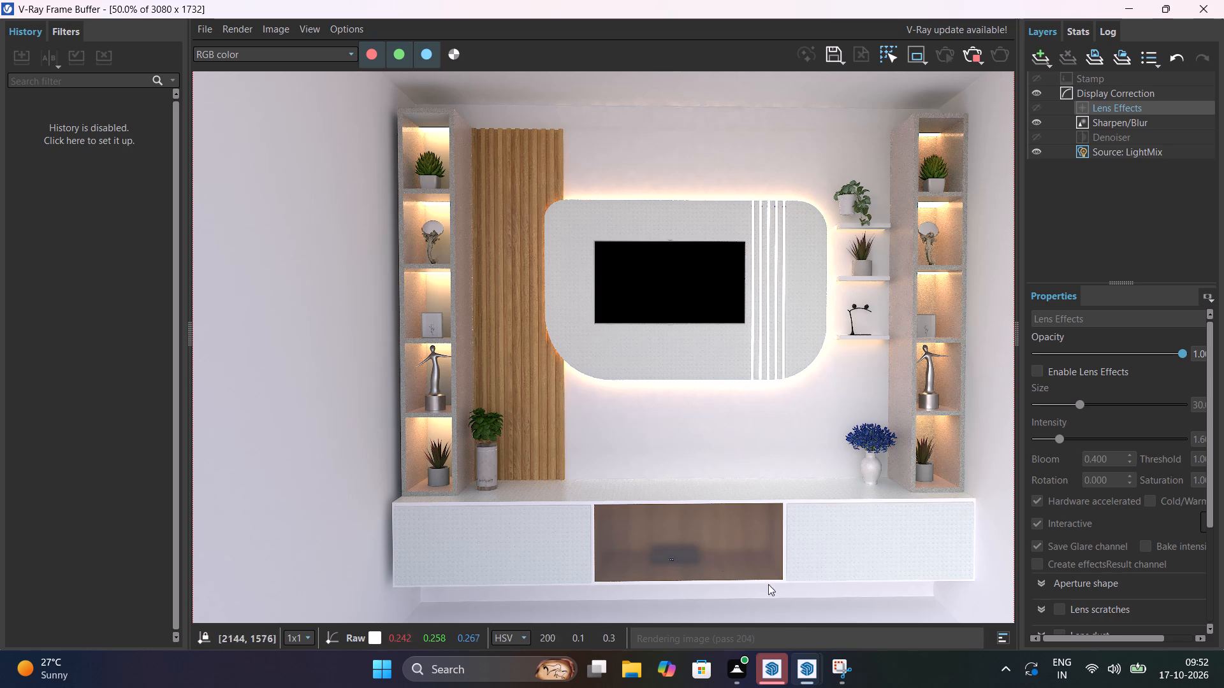
scroll(704, 554, "up", 1)
scroll(631, 563, "up", 6)
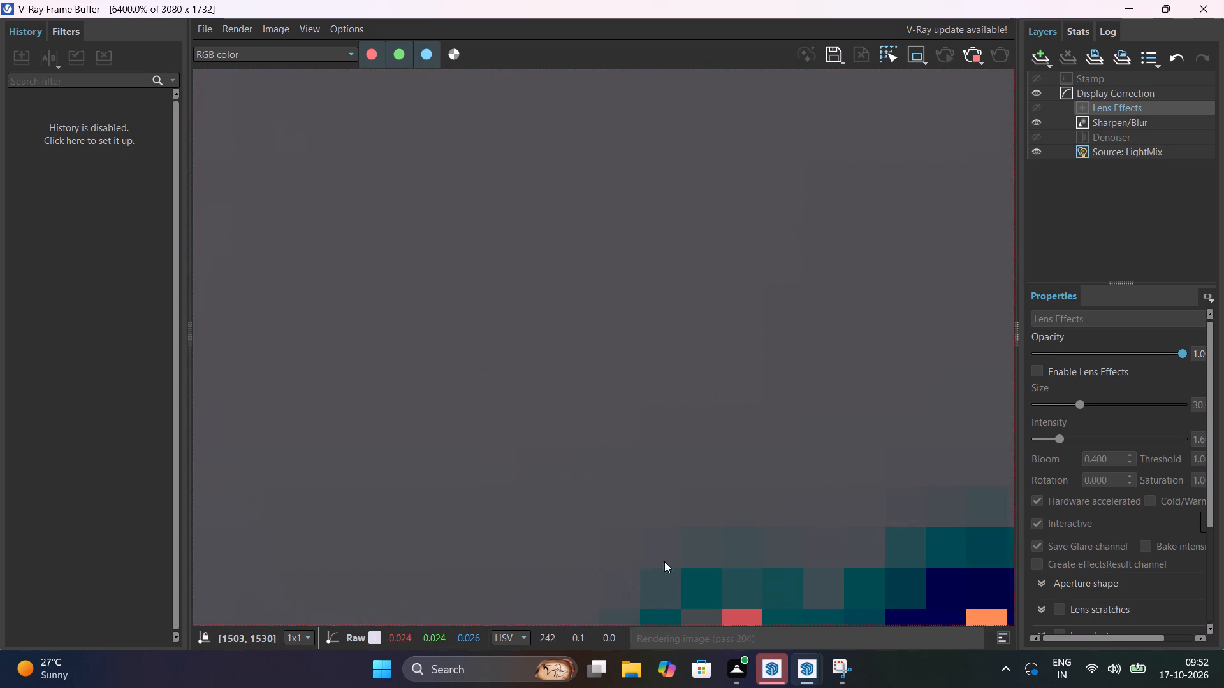
scroll(672, 555, "down", 7)
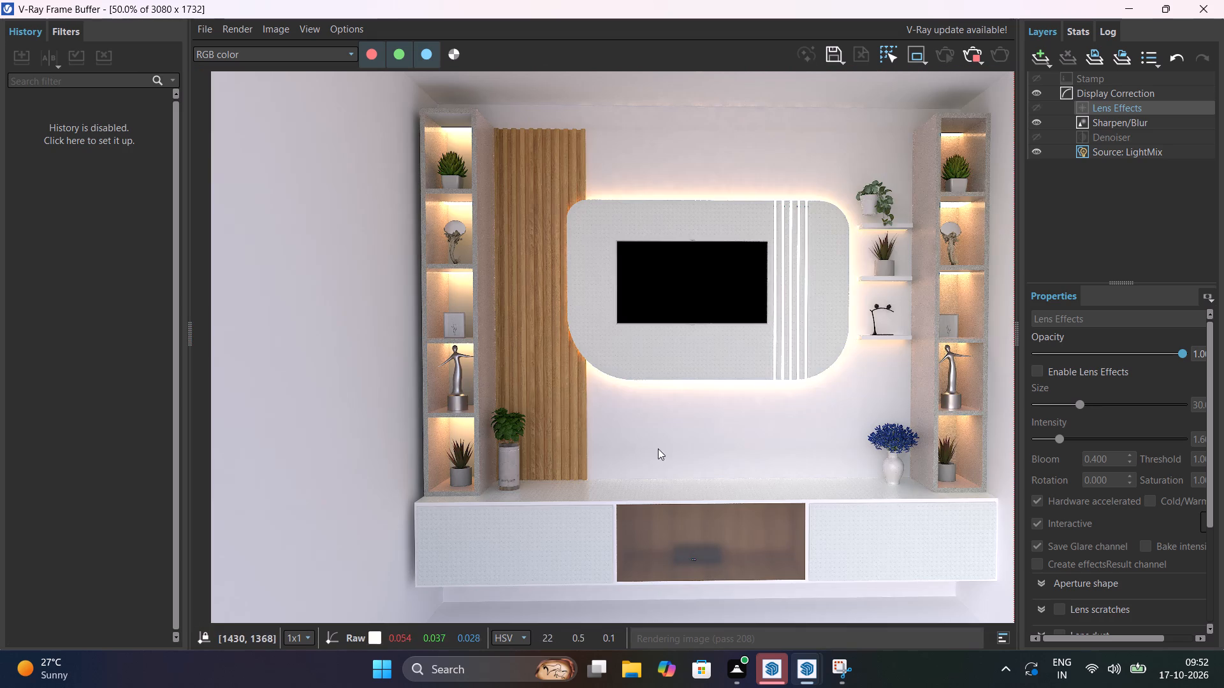
scroll(685, 320, "up", 1)
scroll(427, 431, "up", 1)
scroll(427, 431, "down", 2)
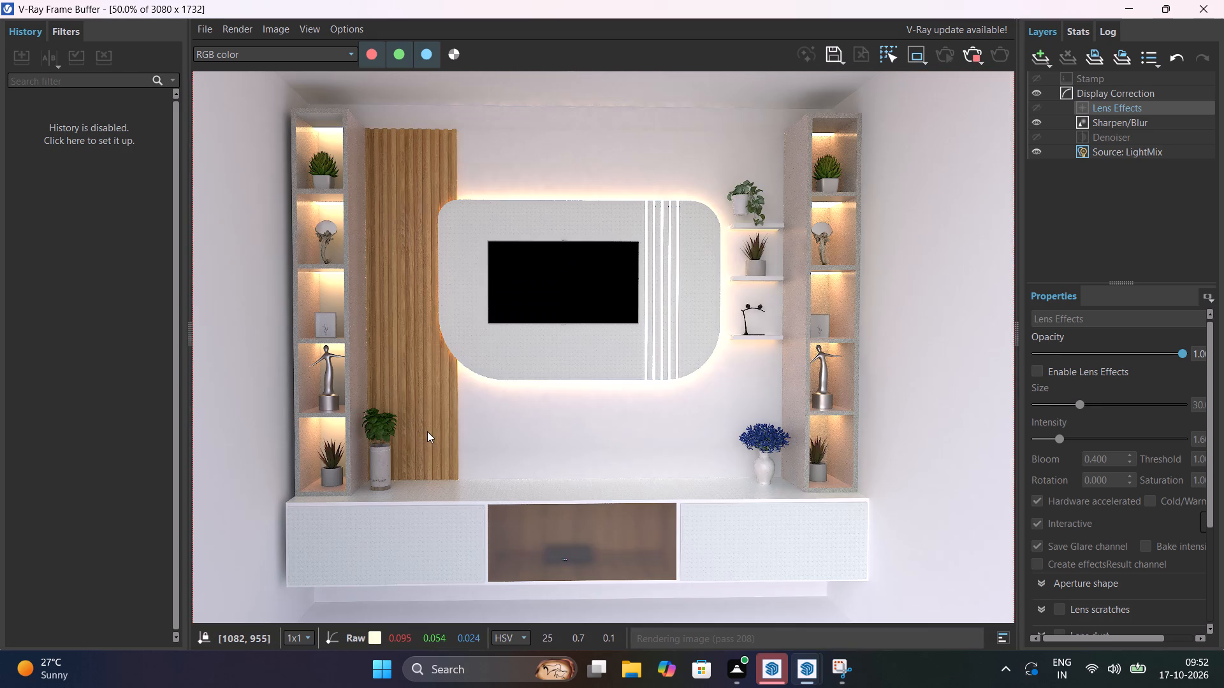
Inspect the metallic figurine in its lit niche and the adjacent wood slats in close-up, and return to the whole wall.
scroll(334, 416, "up", 1)
scroll(321, 335, "up", 2)
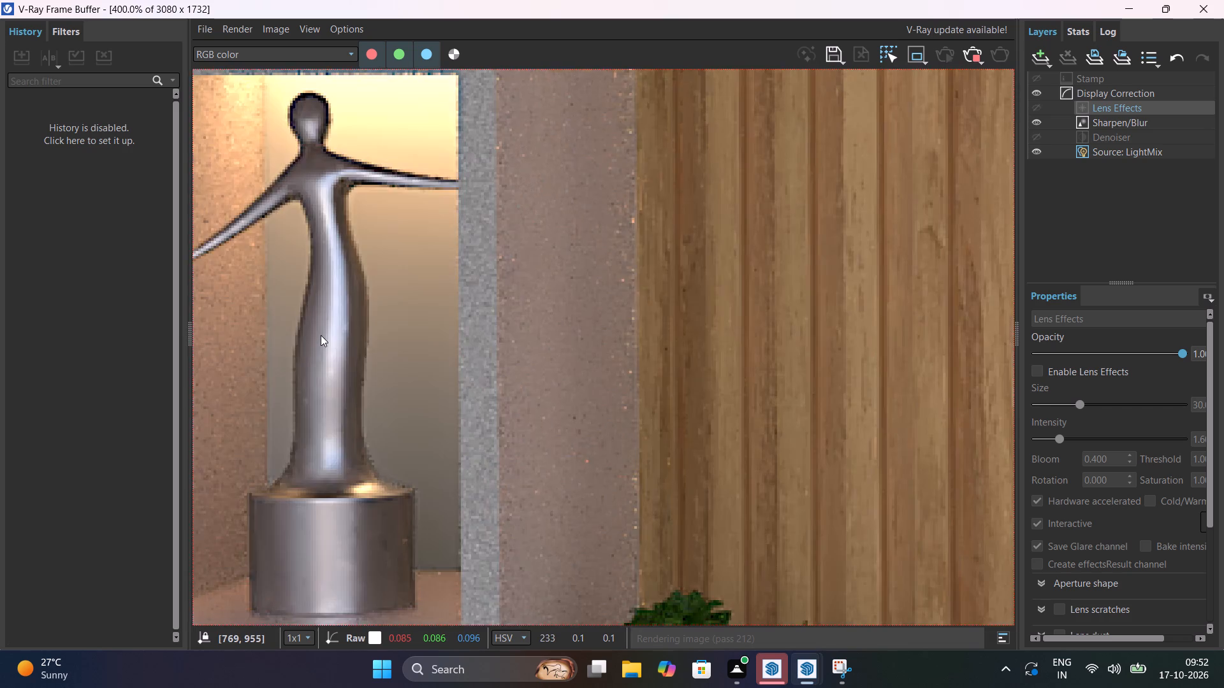
scroll(321, 335, "up", 1)
scroll(321, 335, "down", 2)
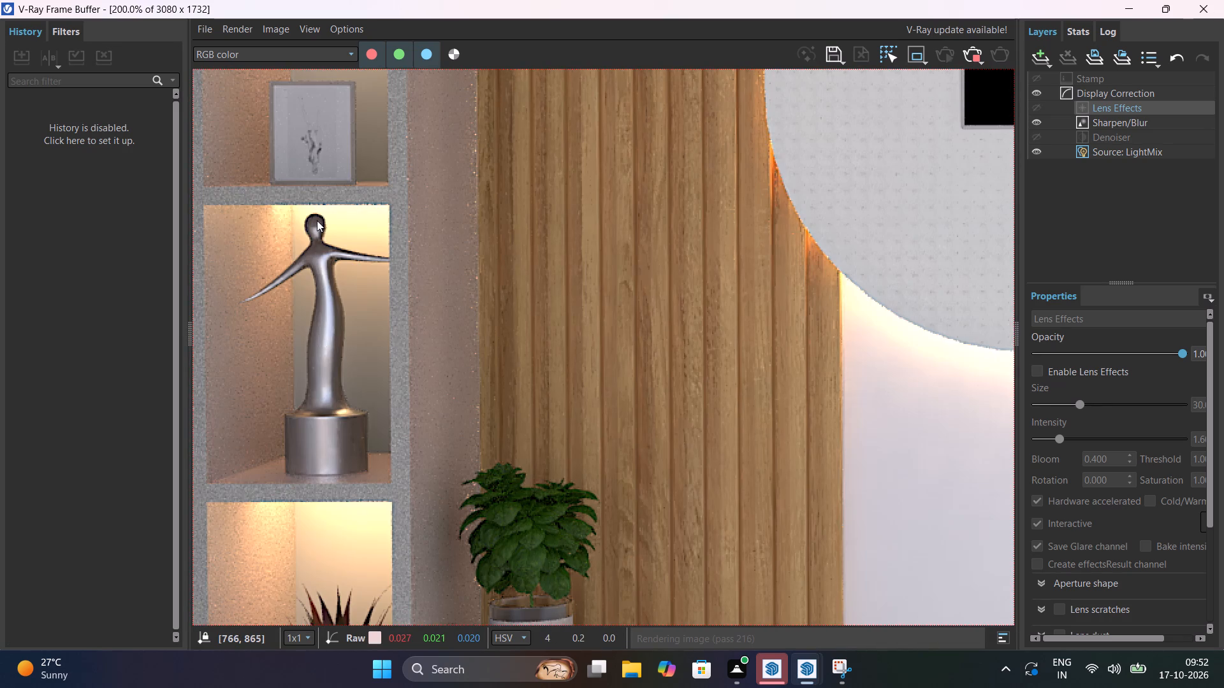
scroll(317, 220, "up", 3)
scroll(317, 220, "down", 4)
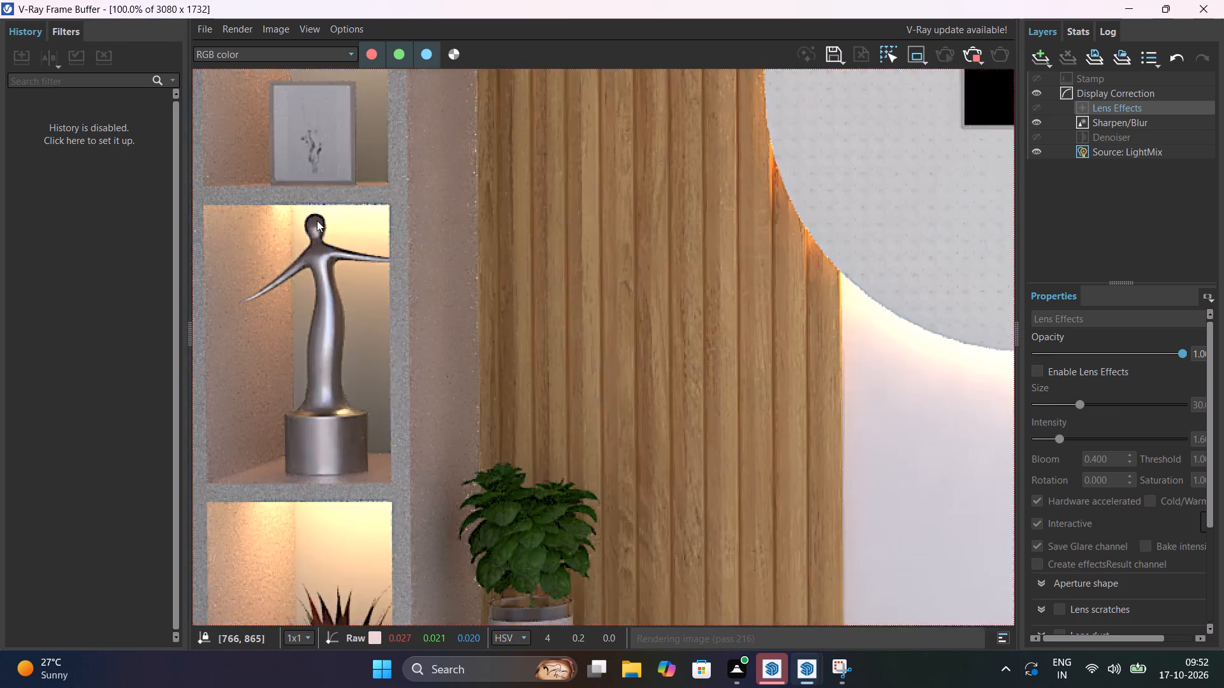
scroll(332, 452, "up", 2)
scroll(336, 450, "down", 3)
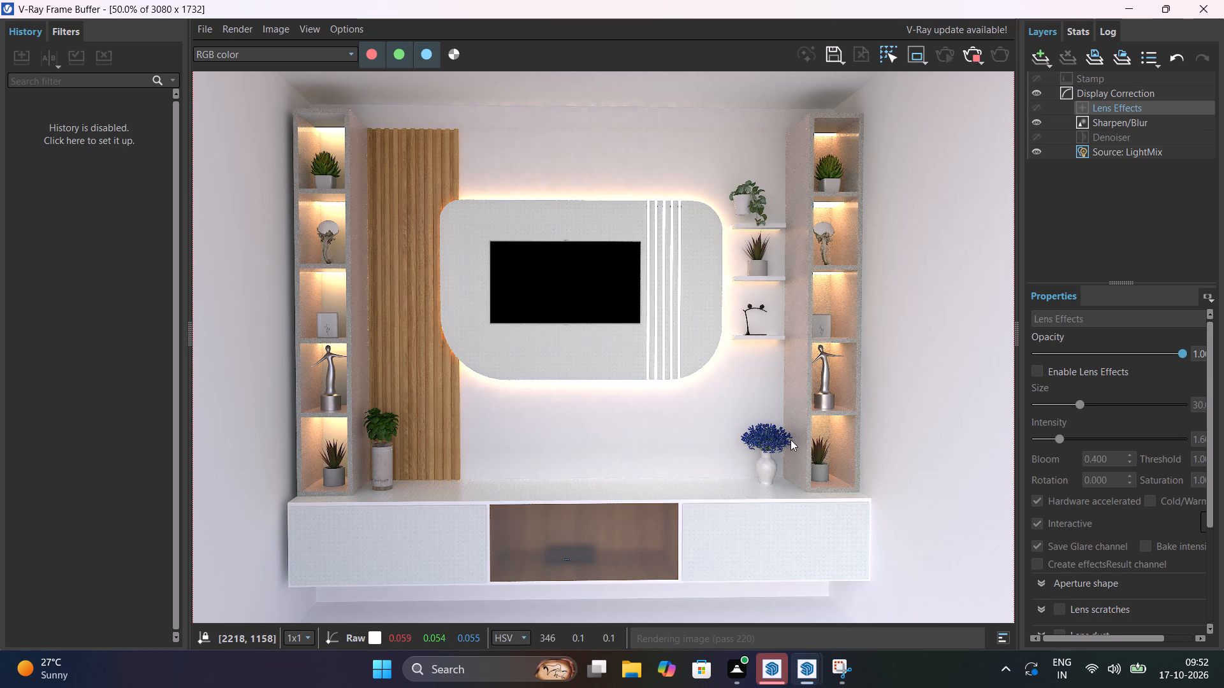
Inspect the blue flower vase and the potted plant in the adjacent lit niche in close-up, checking them against the whole wall.
scroll(771, 434, "up", 2)
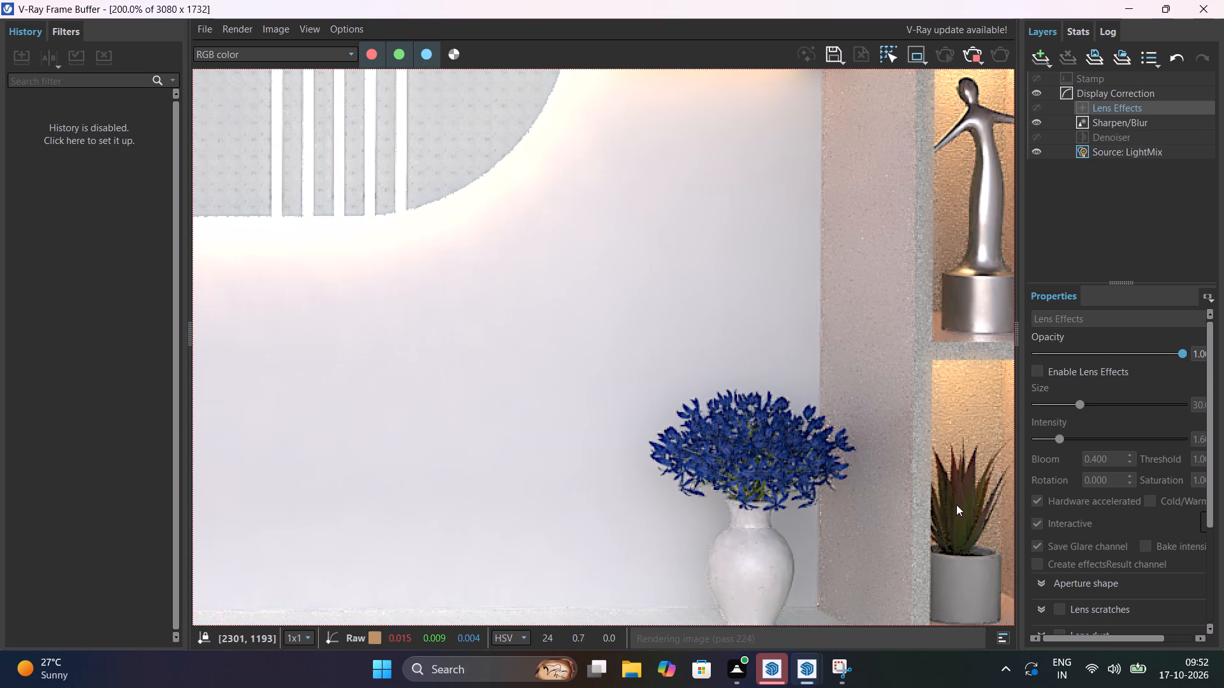
scroll(956, 505, "up", 2)
middle_click_drag(963, 505, 833, 487)
scroll(962, 505, "down", 1)
scroll(833, 487, "up", 1)
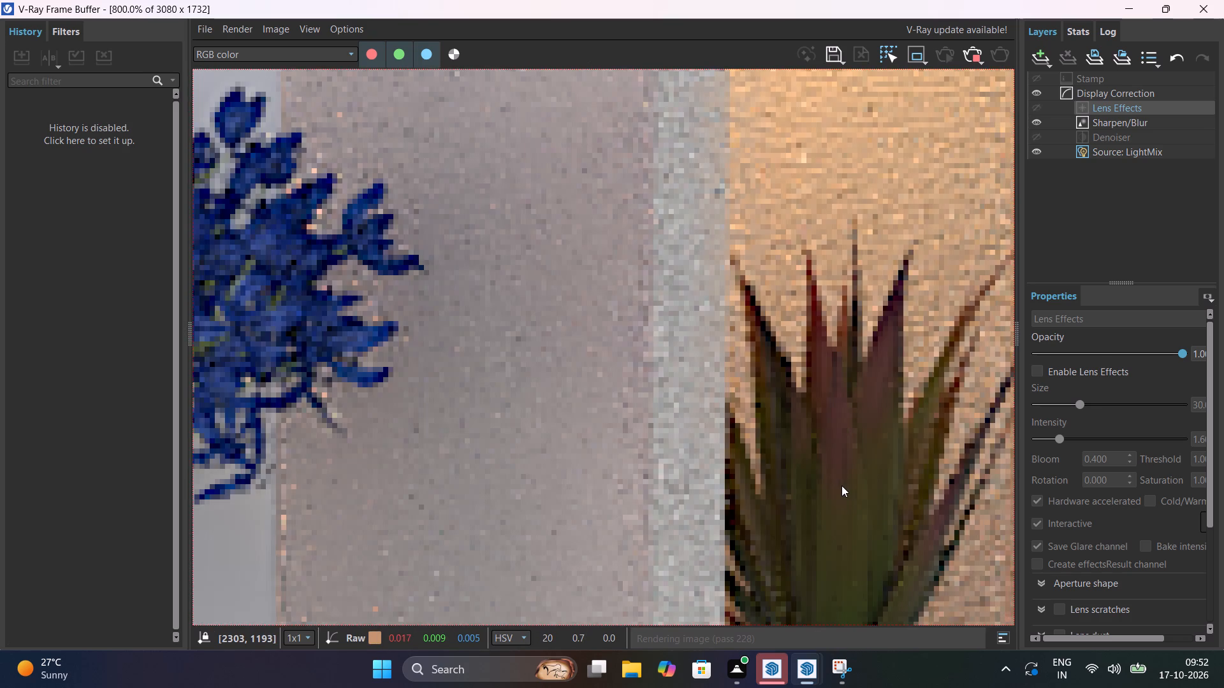
scroll(841, 485, "down", 4)
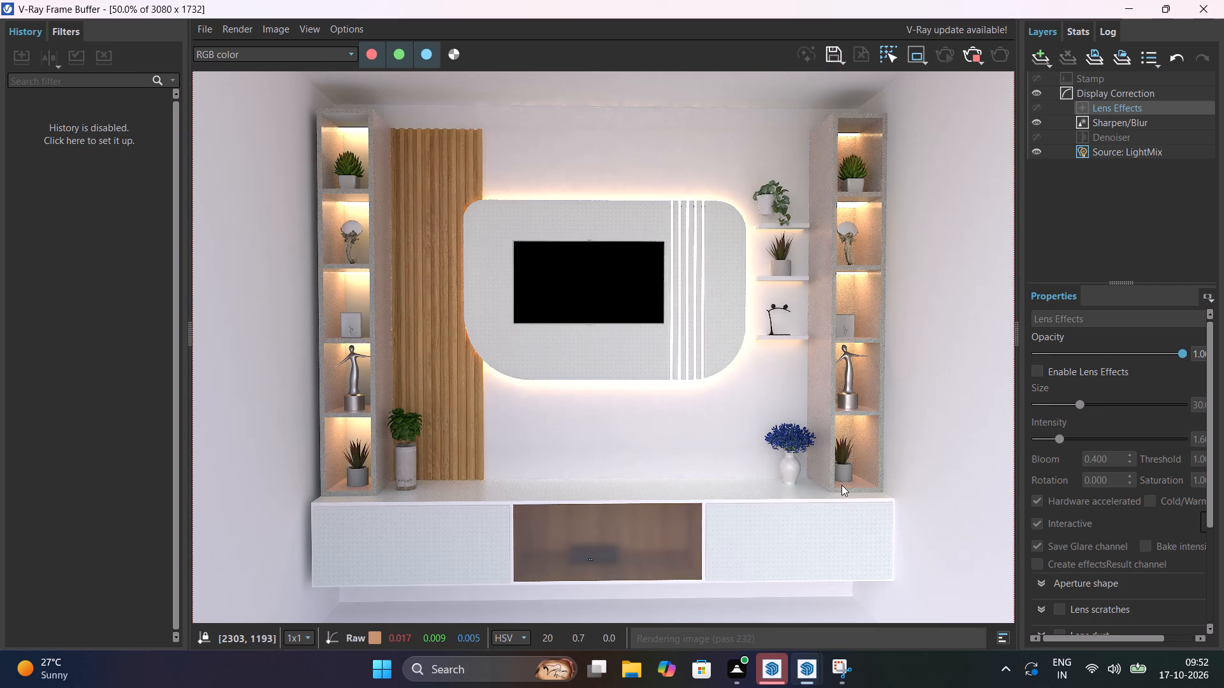
scroll(841, 485, "down", 1)
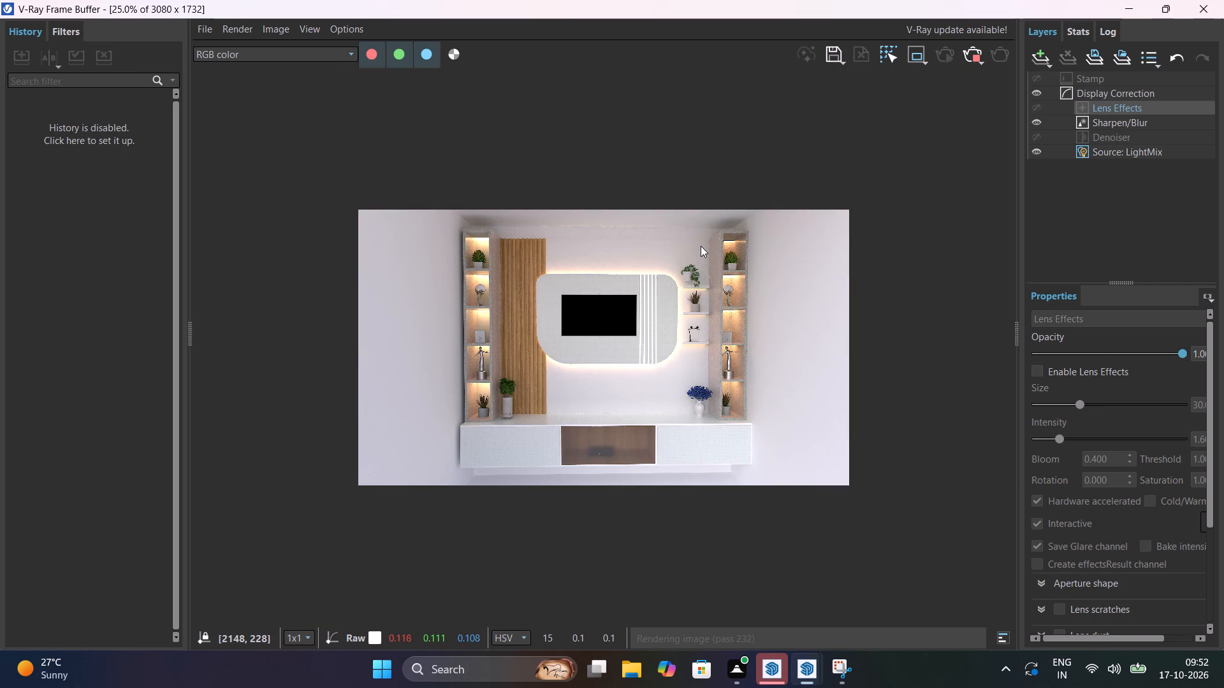
Inspect the trailing potted plant on the top floating shelf in close-up, and return to the whole wall at 50% zoom.
scroll(701, 273, "up", 1)
scroll(680, 201, "up", 1)
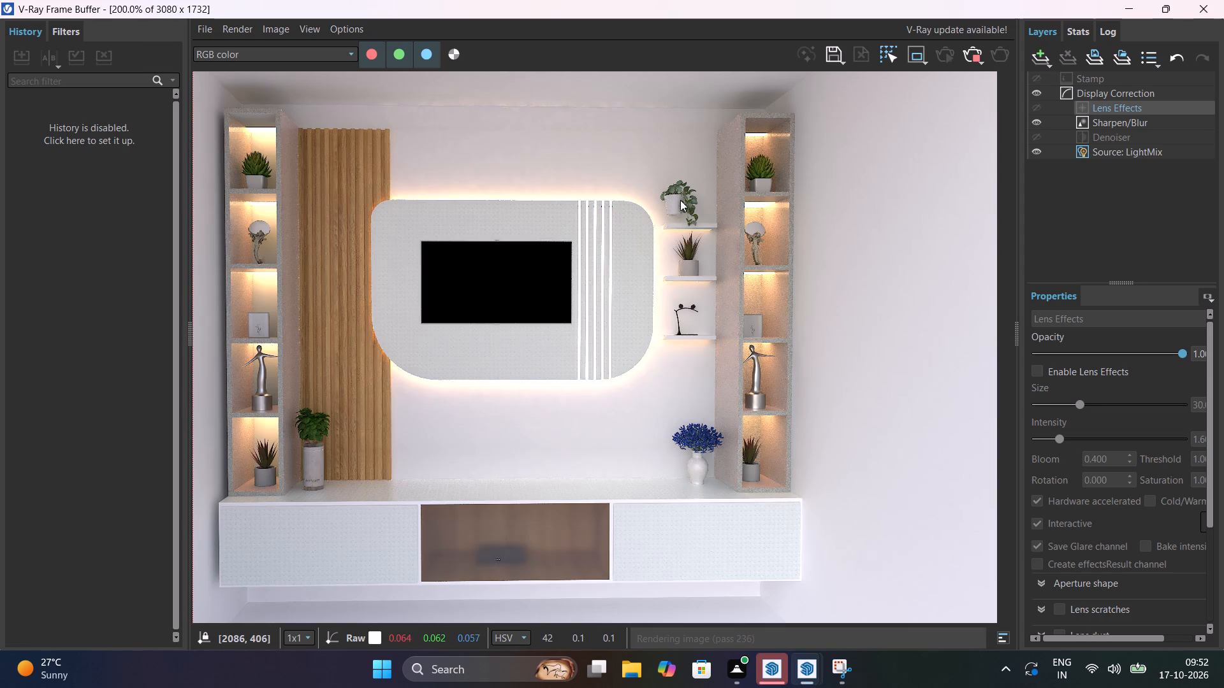
scroll(680, 200, "up", 1)
middle_click_drag(688, 190, 699, 315)
scroll(713, 294, "up", 1)
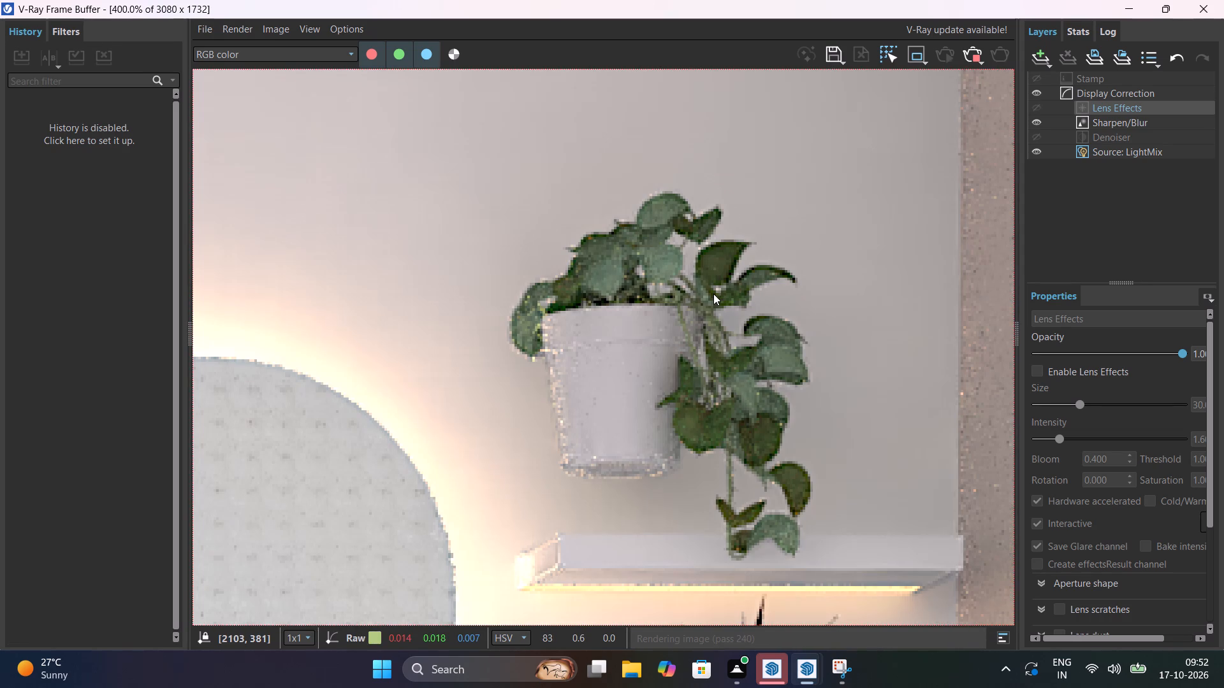
scroll(713, 294, "down", 3)
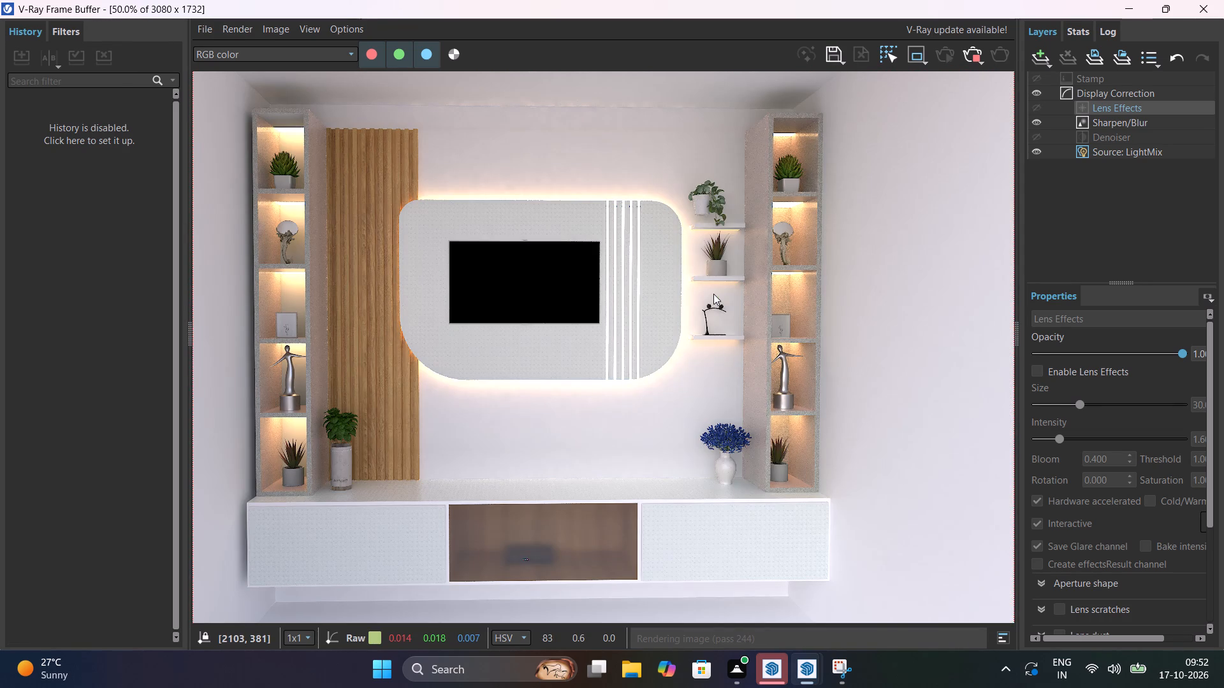
middle_click_drag(646, 276, 730, 359)
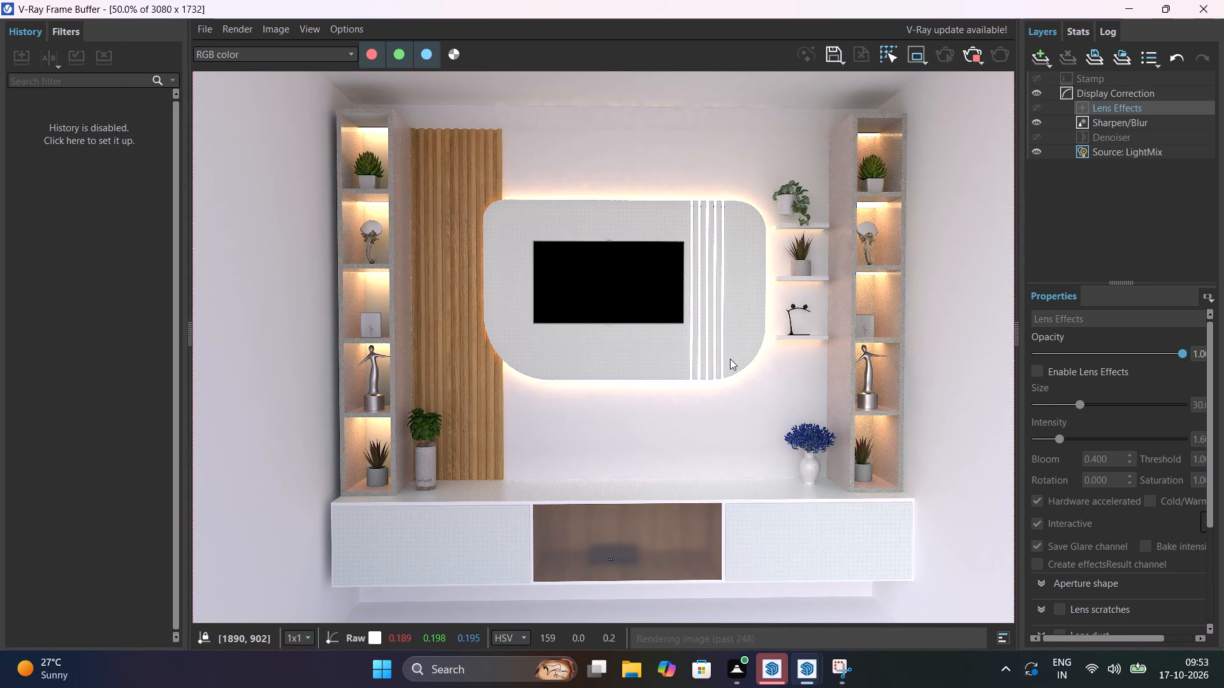
middle_click_drag(730, 359, 727, 358)
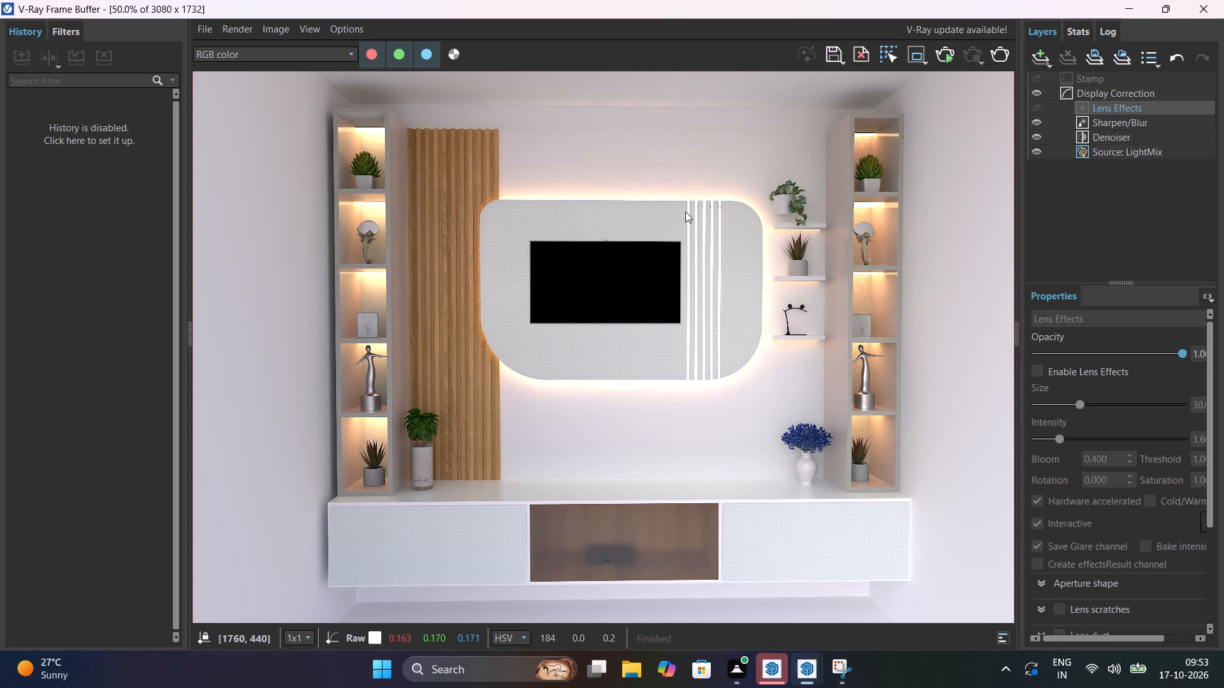
Capture a rectangular screen snip of the finished TV wall render, covering the visible image area at 50% zoom.
key("Print")
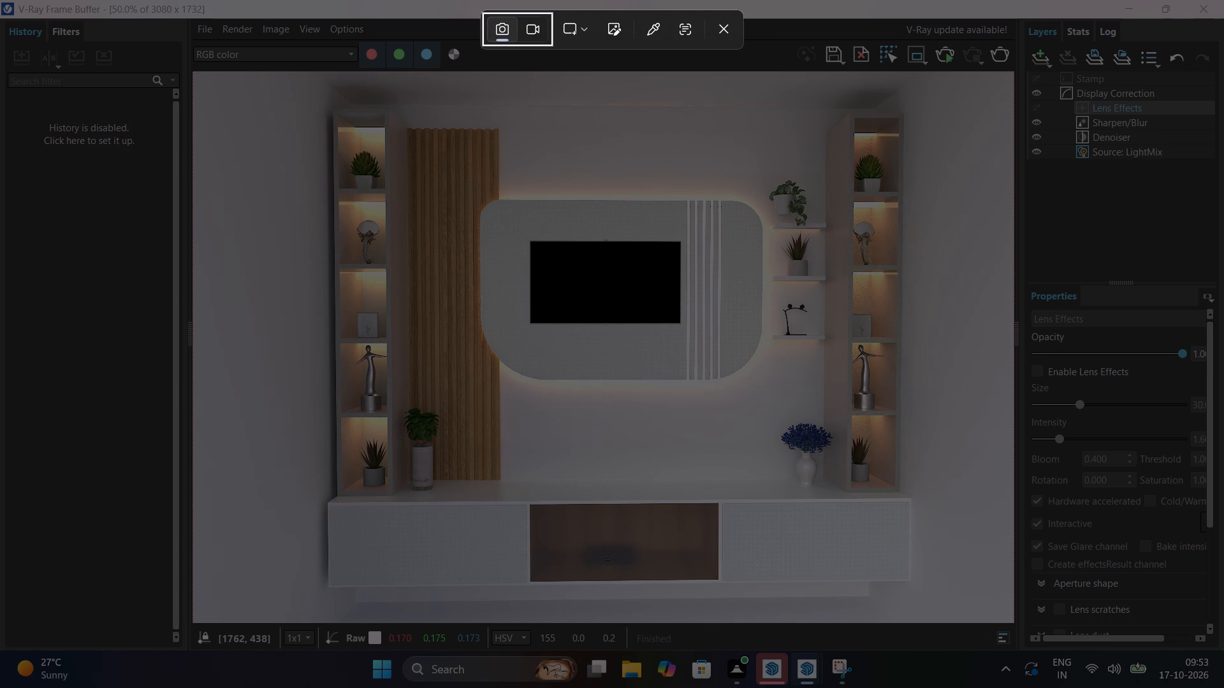
left_click_drag(208, 74, 202, 250)
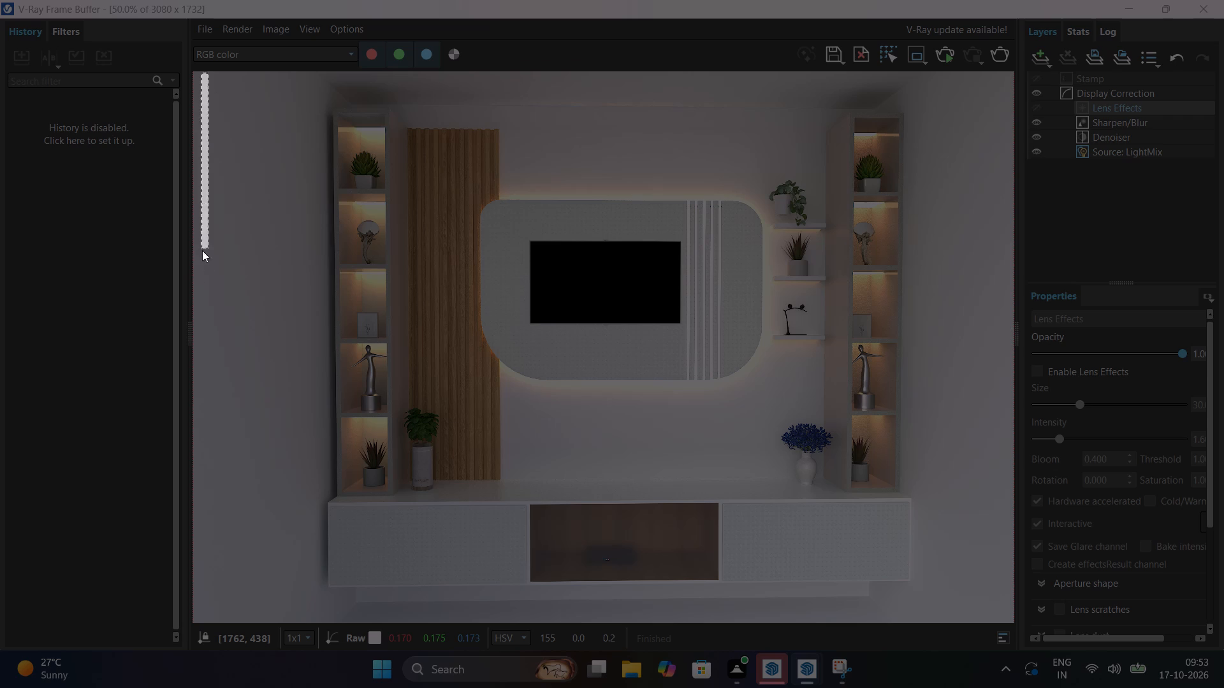
left_click_drag(202, 250, 543, 634)
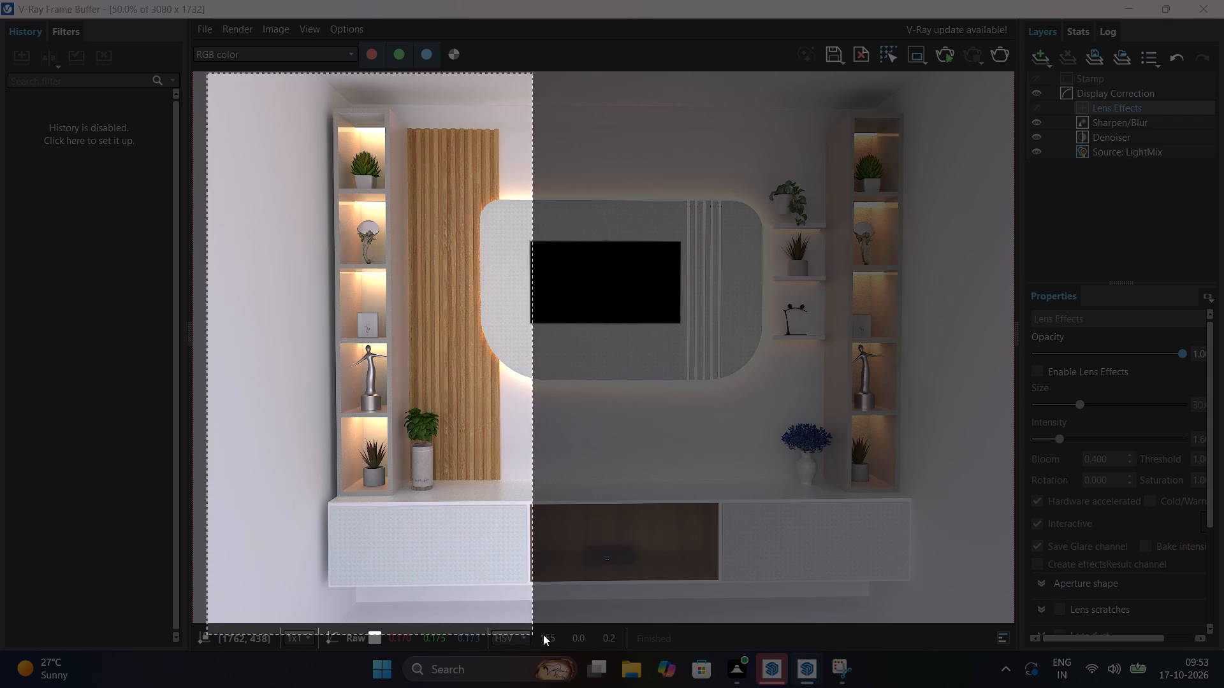
left_click_drag(543, 634, 1000, 612)
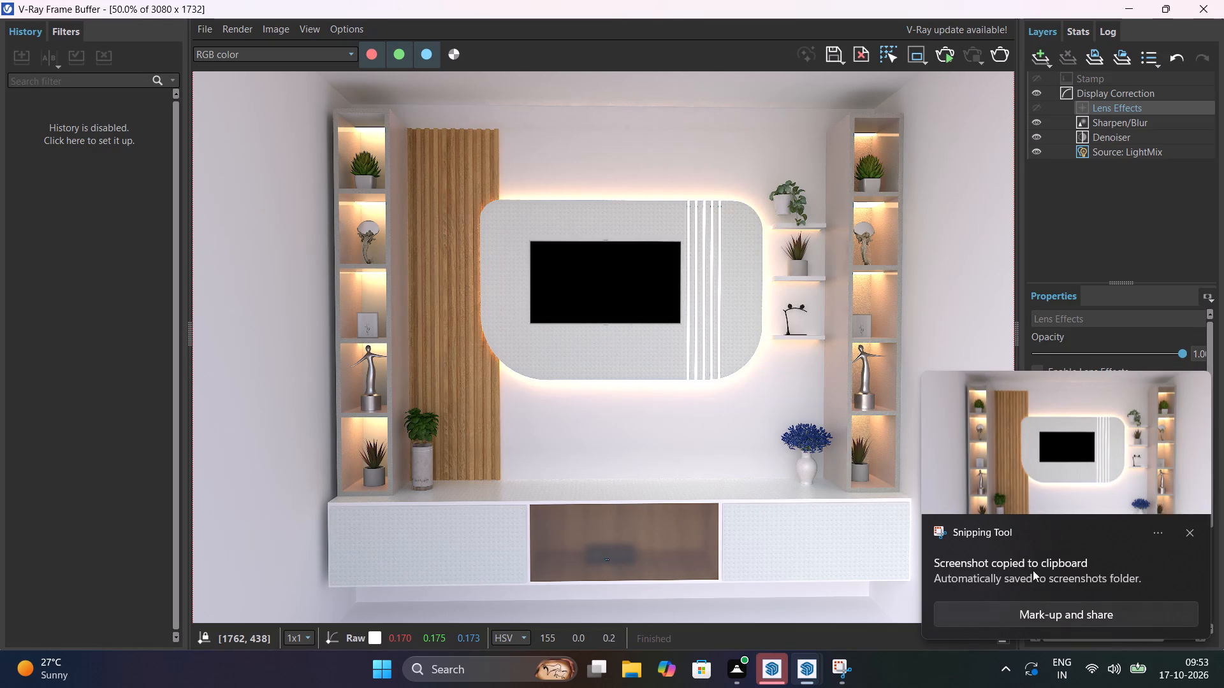
Print the render snip to a PDF named "tv unit fuji t9" in the SketchUp projects folder, and close Snipping Tool.
left_click(1072, 464)
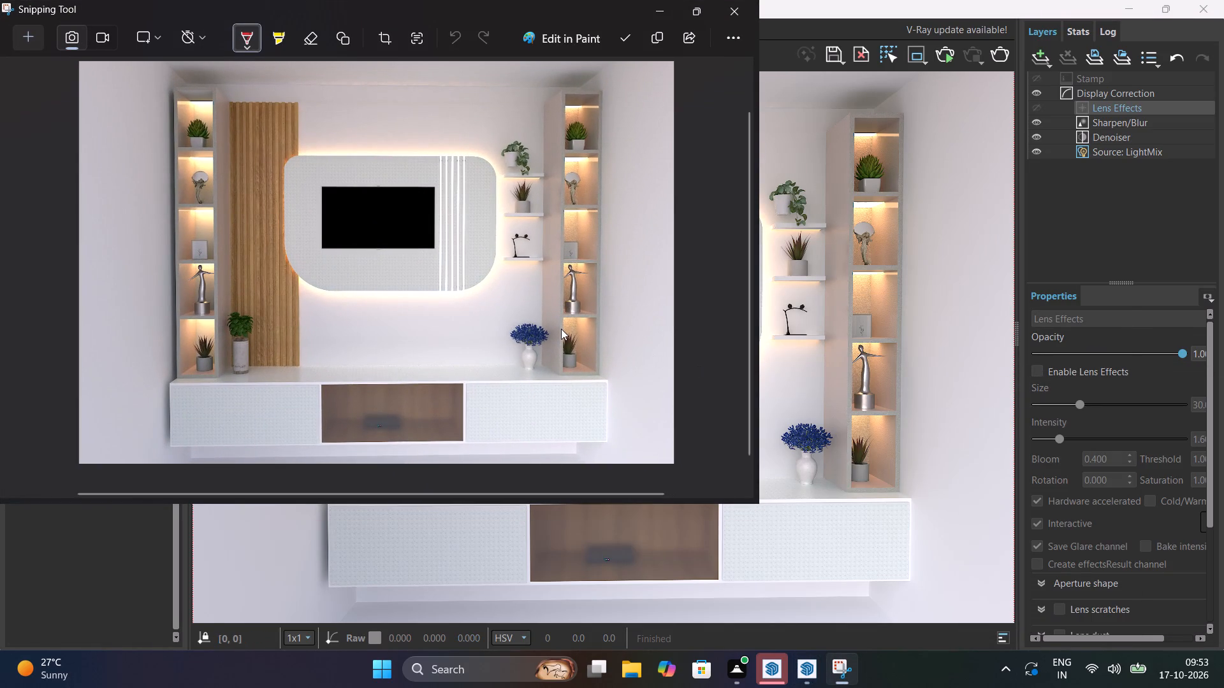
key("ctrl+p")
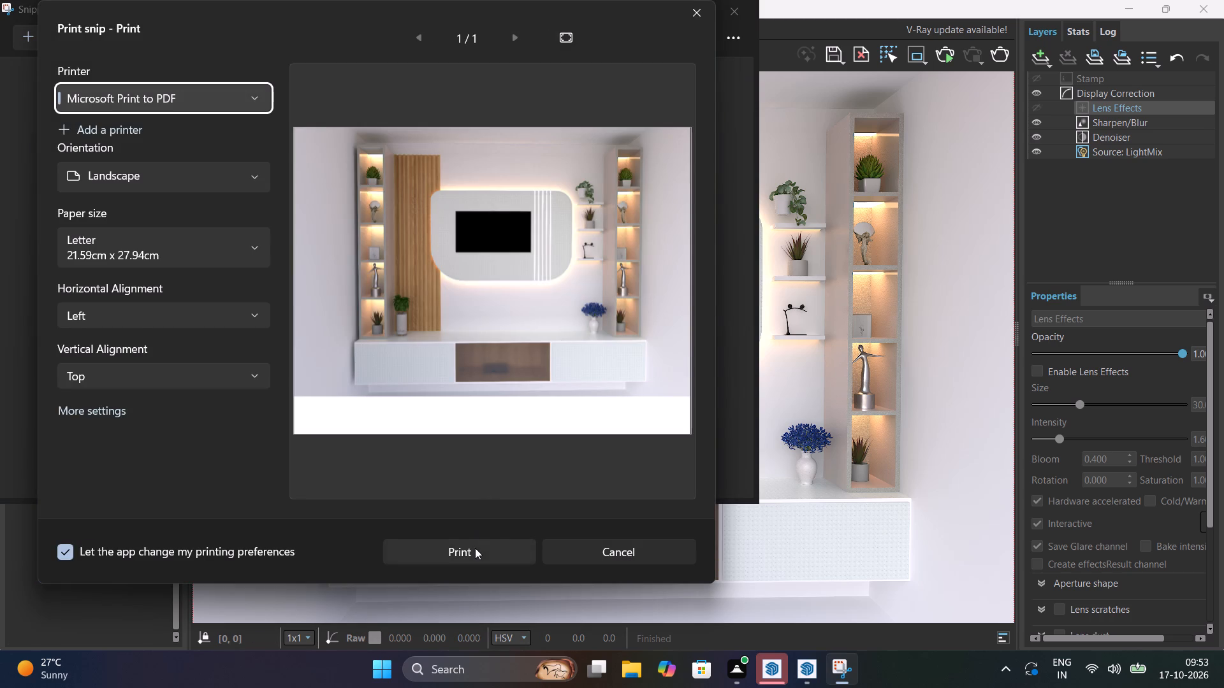
left_click(475, 548)
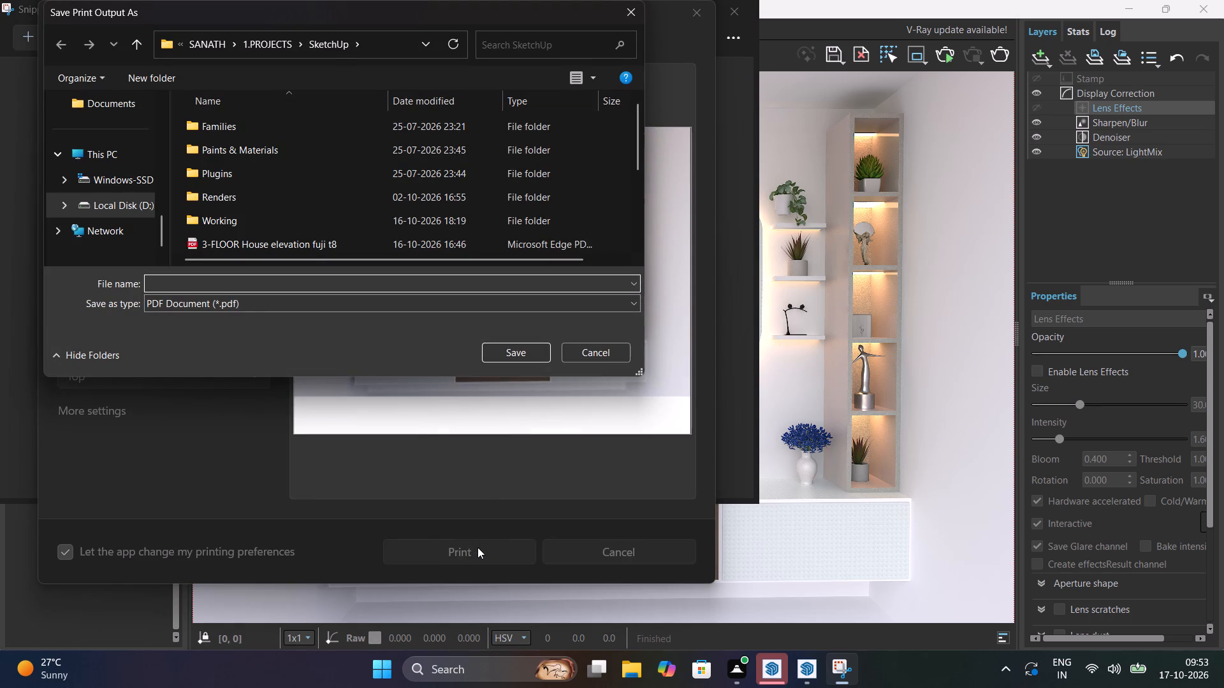
left_click(291, 283)
type("tv")
key("space")
type("unit")
key("space")
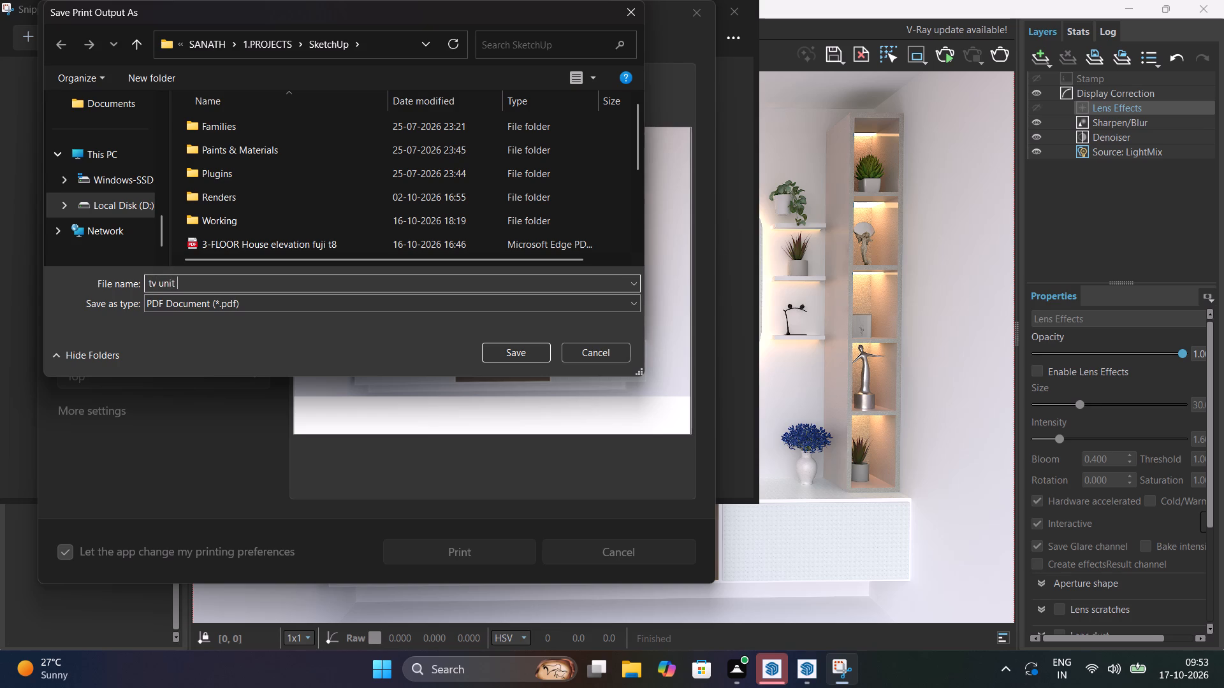
type("fuji")
key("space")
type("t9")
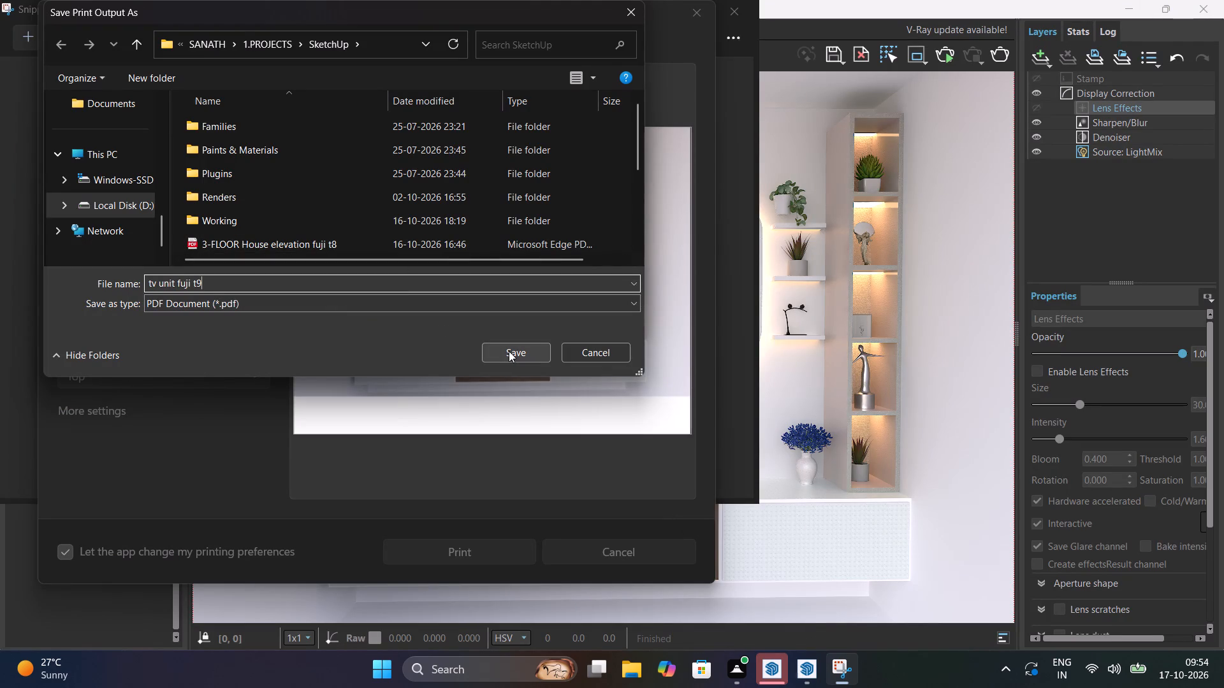
left_click(509, 351)
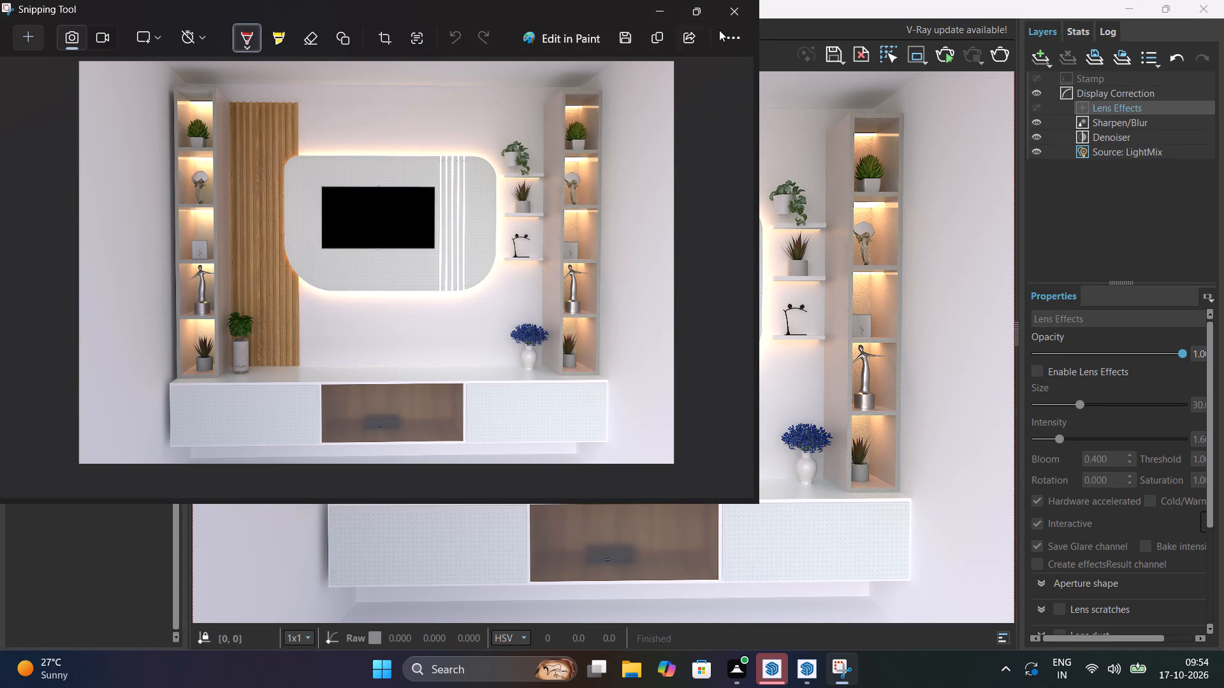
left_click(743, 7)
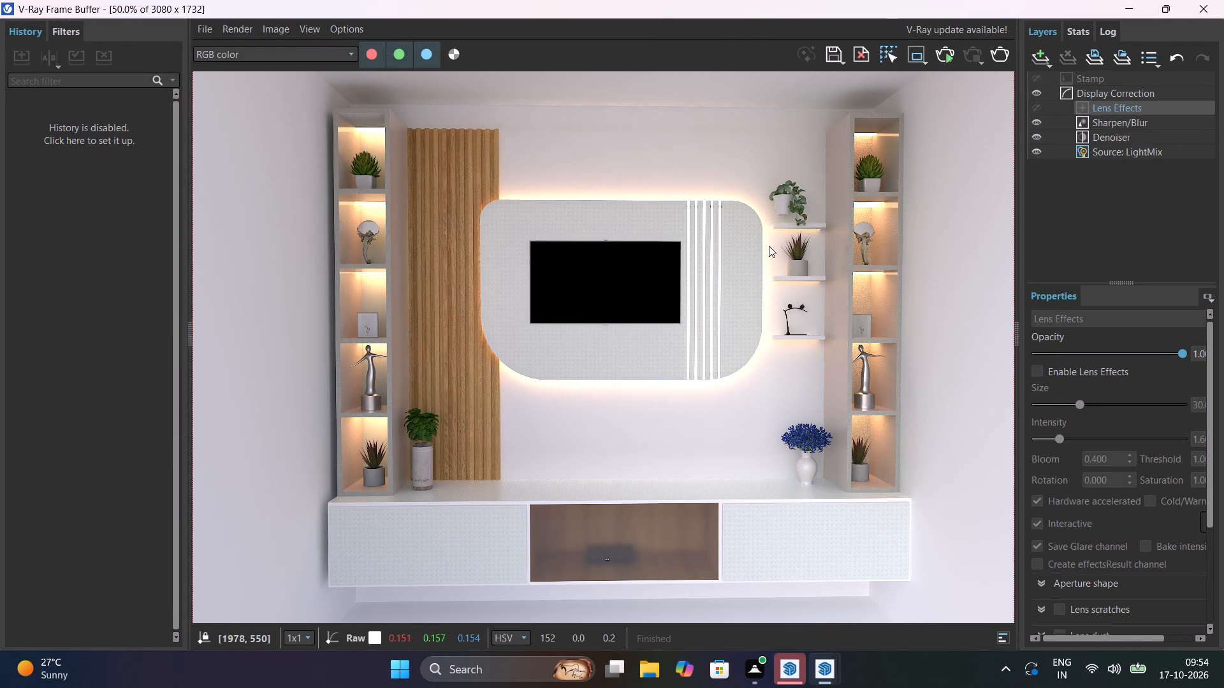
Start interactive rendering of the TV wall scene and close the V-Ray Frame Buffer to return to the SketchUp model.
left_click(945, 52)
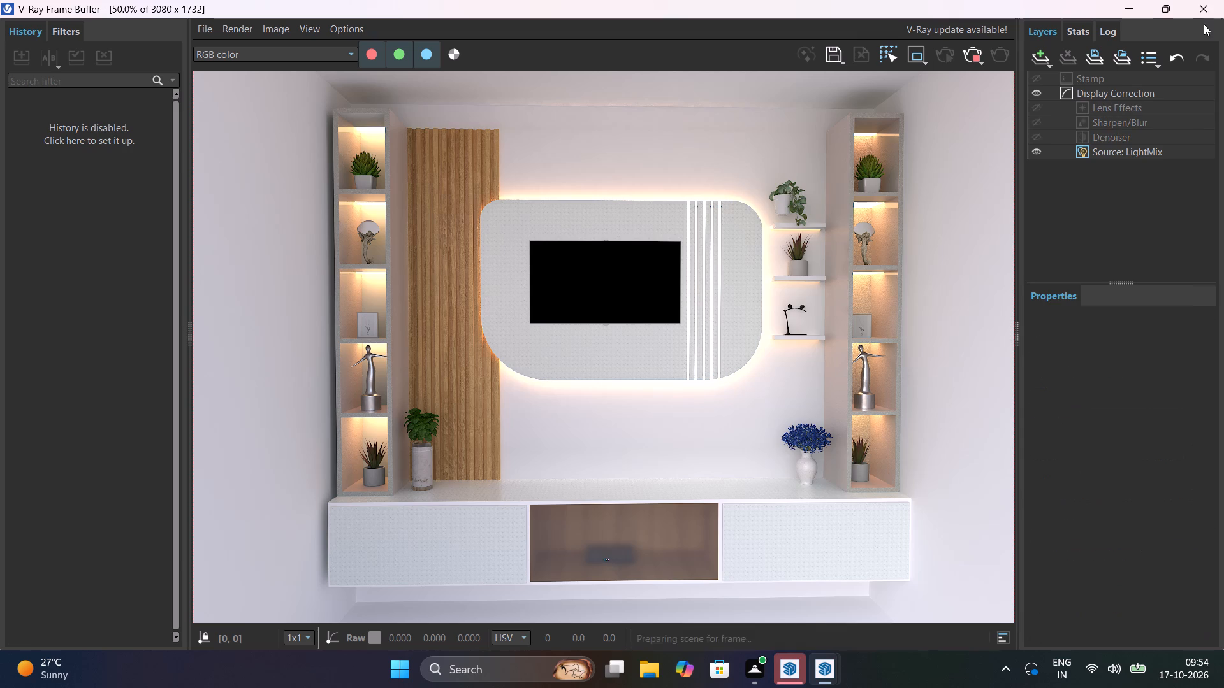
left_click(1206, 5)
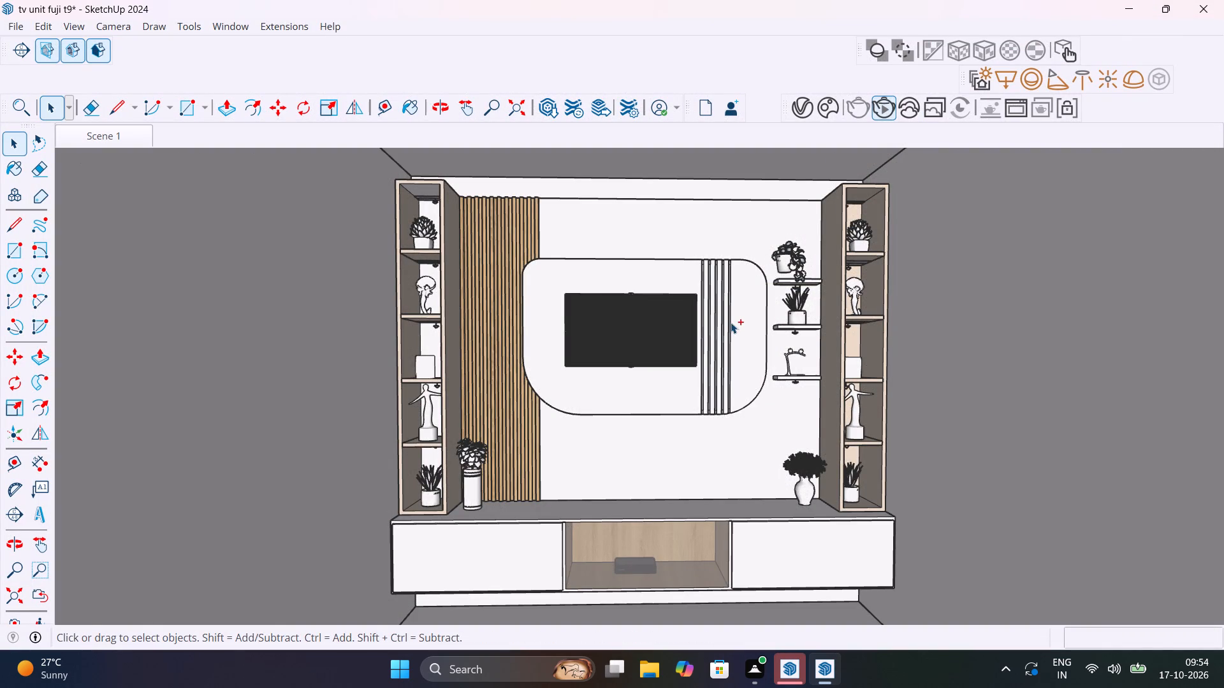
Save the TV unit model under its existing file name.
key("ctrl+s")
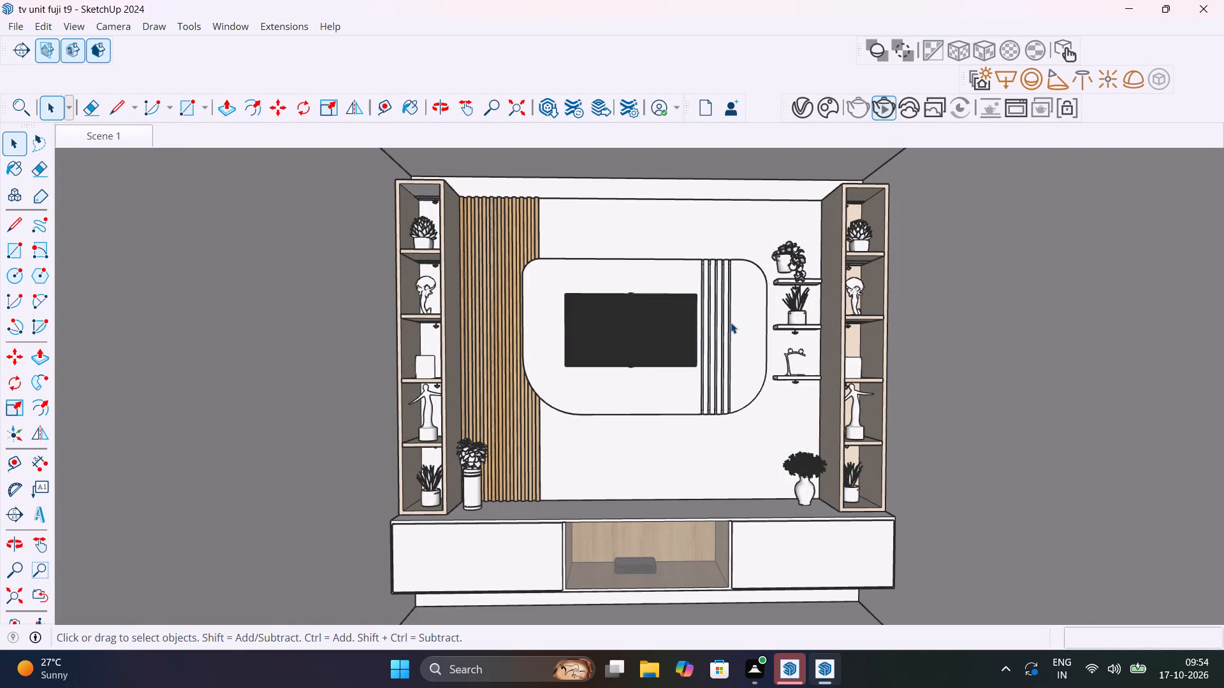